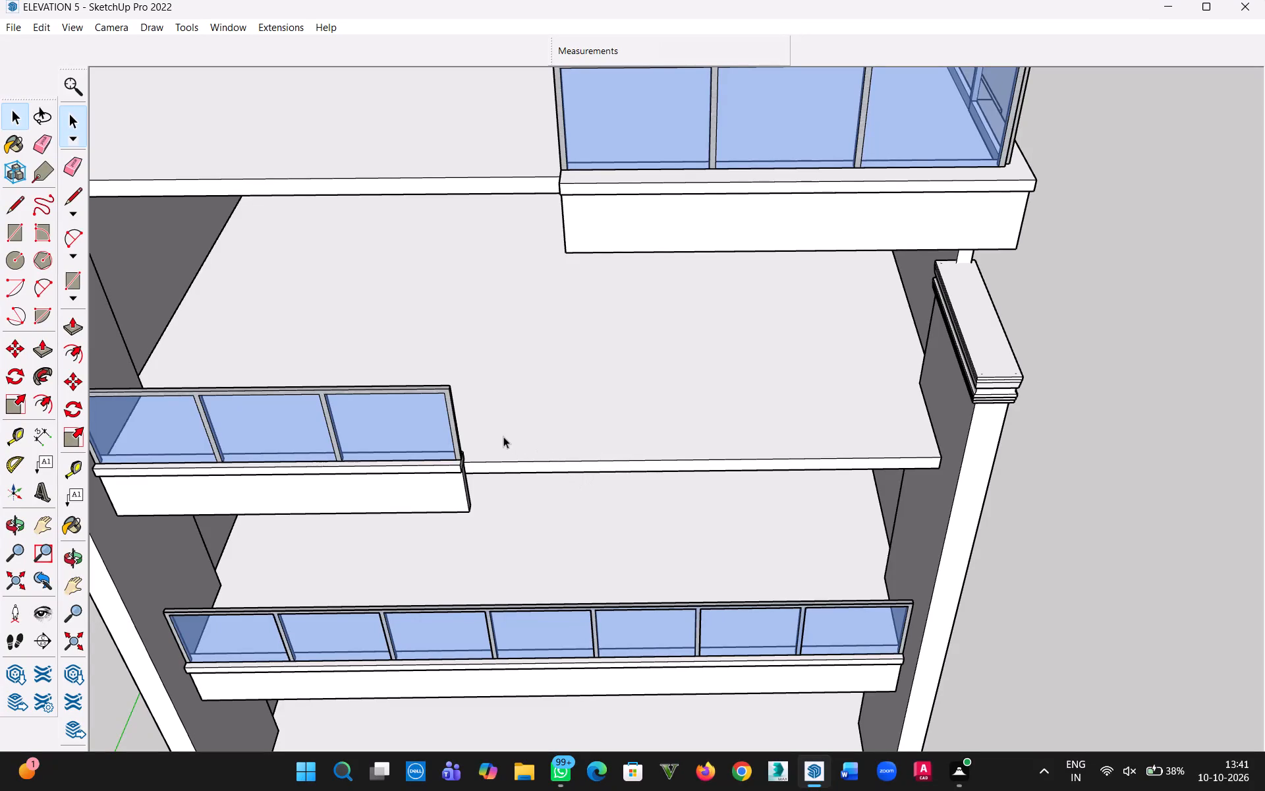
Examine the building's front balconies, glass railings and side columns from several angles.
{"action": "middle_click_drag", "start_coordinate": [706, 576], "coordinate": [697, 498]}
{"action": "scroll", "coordinate": [690, 513], "scroll_direction": "down", "scroll_amount": 9}
{"action": "middle_click_drag", "start_coordinate": [661, 582], "coordinate": [633, 445]}
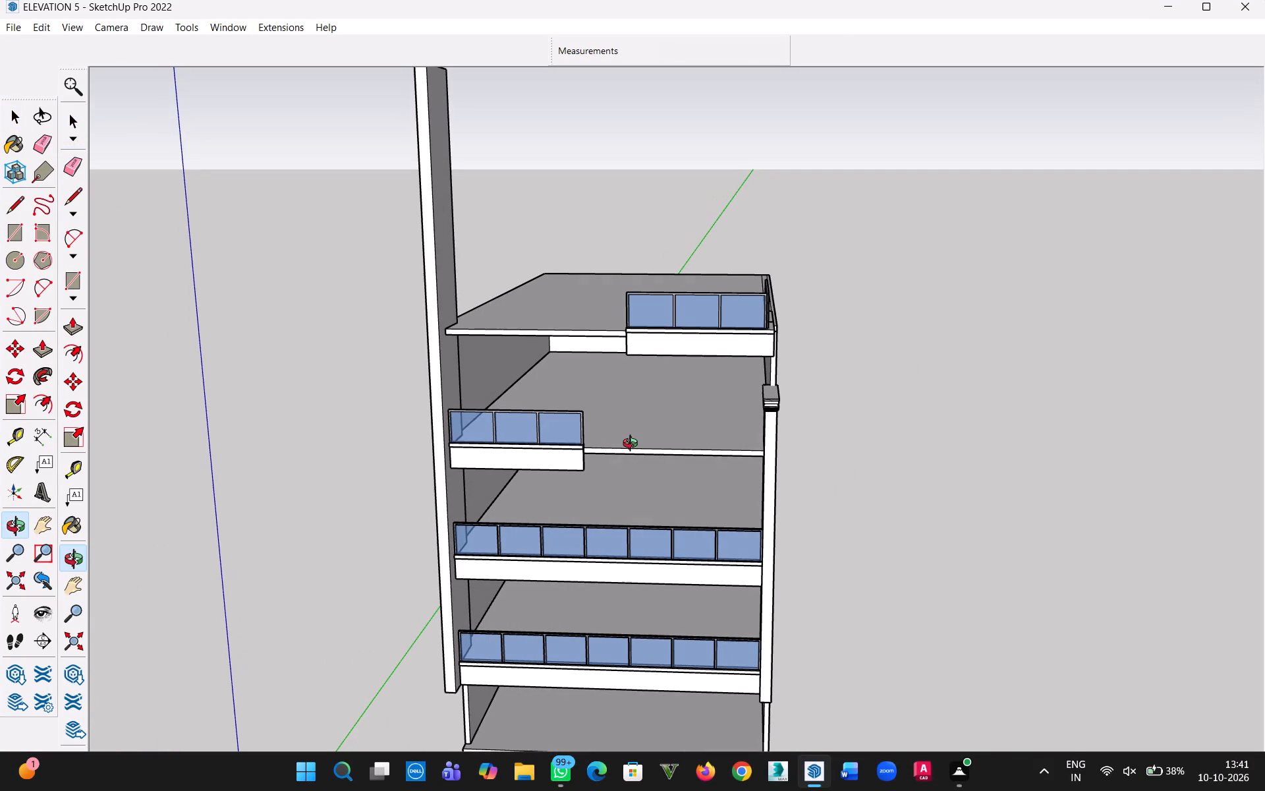
{"action": "middle_click_drag", "start_coordinate": [633, 445], "coordinate": [692, 626]}
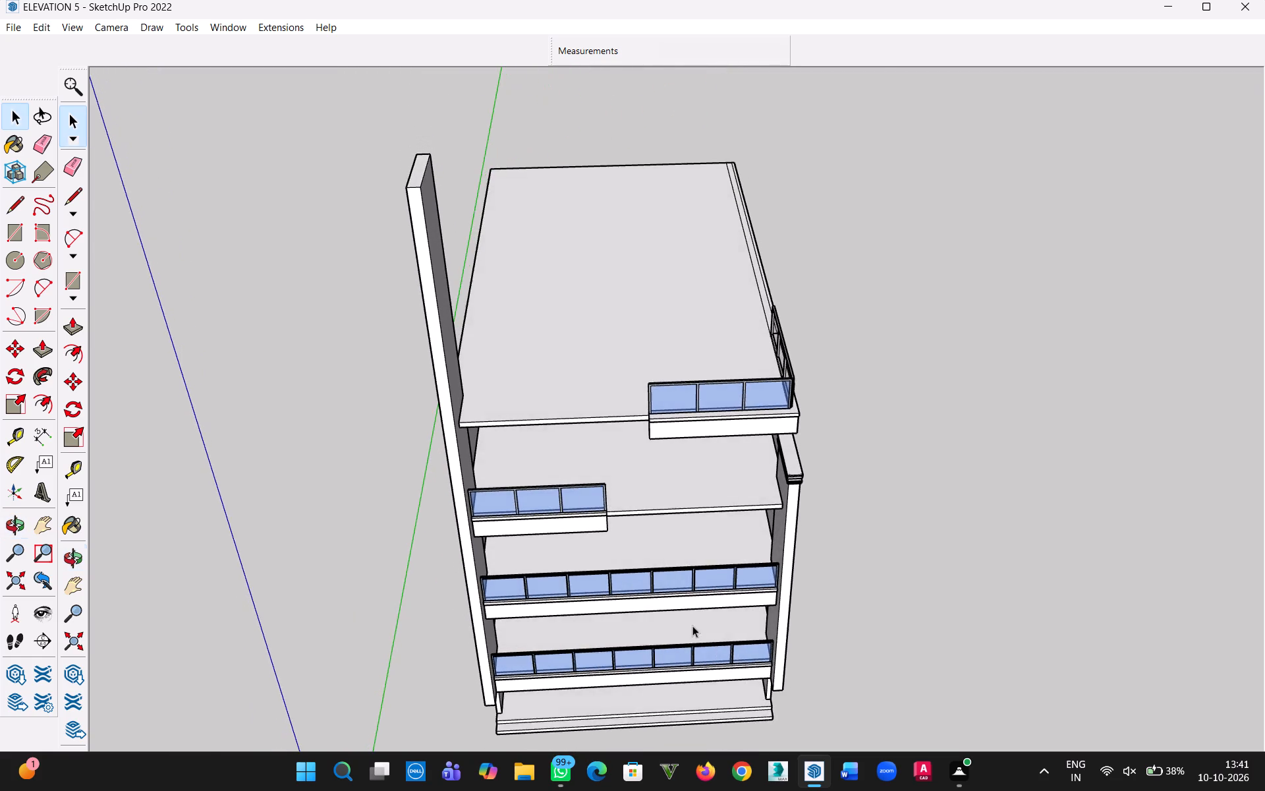
{"action": "scroll", "coordinate": [705, 641], "scroll_direction": "up", "scroll_amount": 11}
{"action": "middle_click_drag", "start_coordinate": [708, 642], "coordinate": [820, 599]}
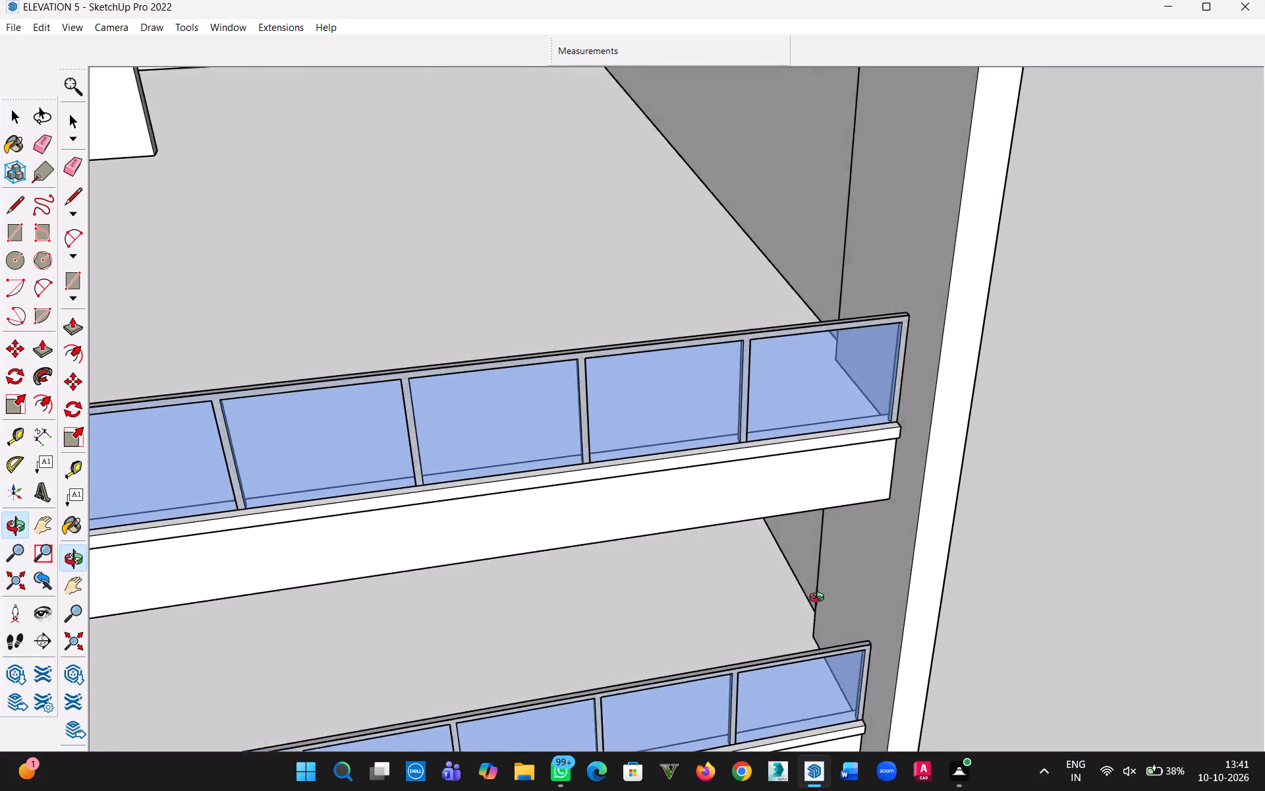
{"action": "middle_click_drag", "start_coordinate": [820, 599], "coordinate": [1025, 588]}
{"action": "middle_click_drag", "start_coordinate": [707, 627], "coordinate": [826, 560]}
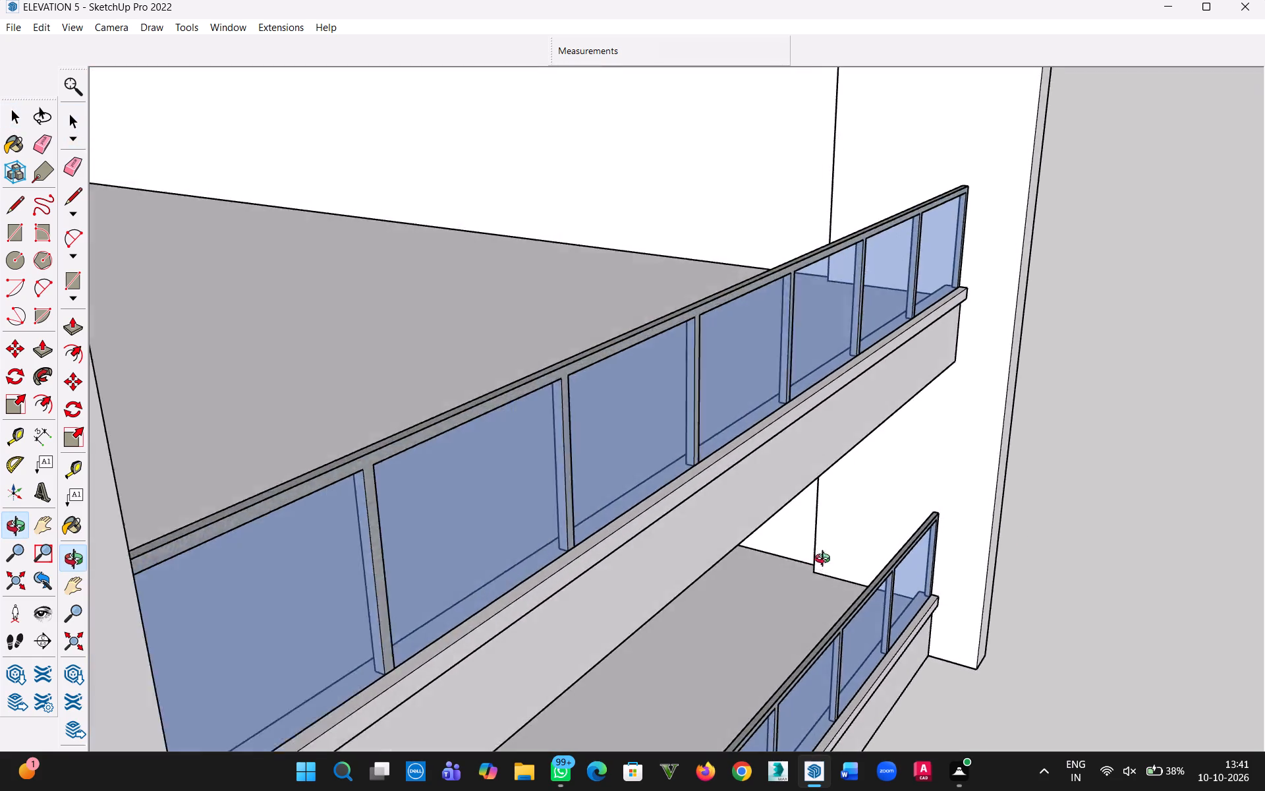
{"action": "middle_click_drag", "start_coordinate": [826, 560], "coordinate": [564, 569]}
{"action": "scroll", "coordinate": [523, 588], "scroll_direction": "down", "scroll_amount": 5}
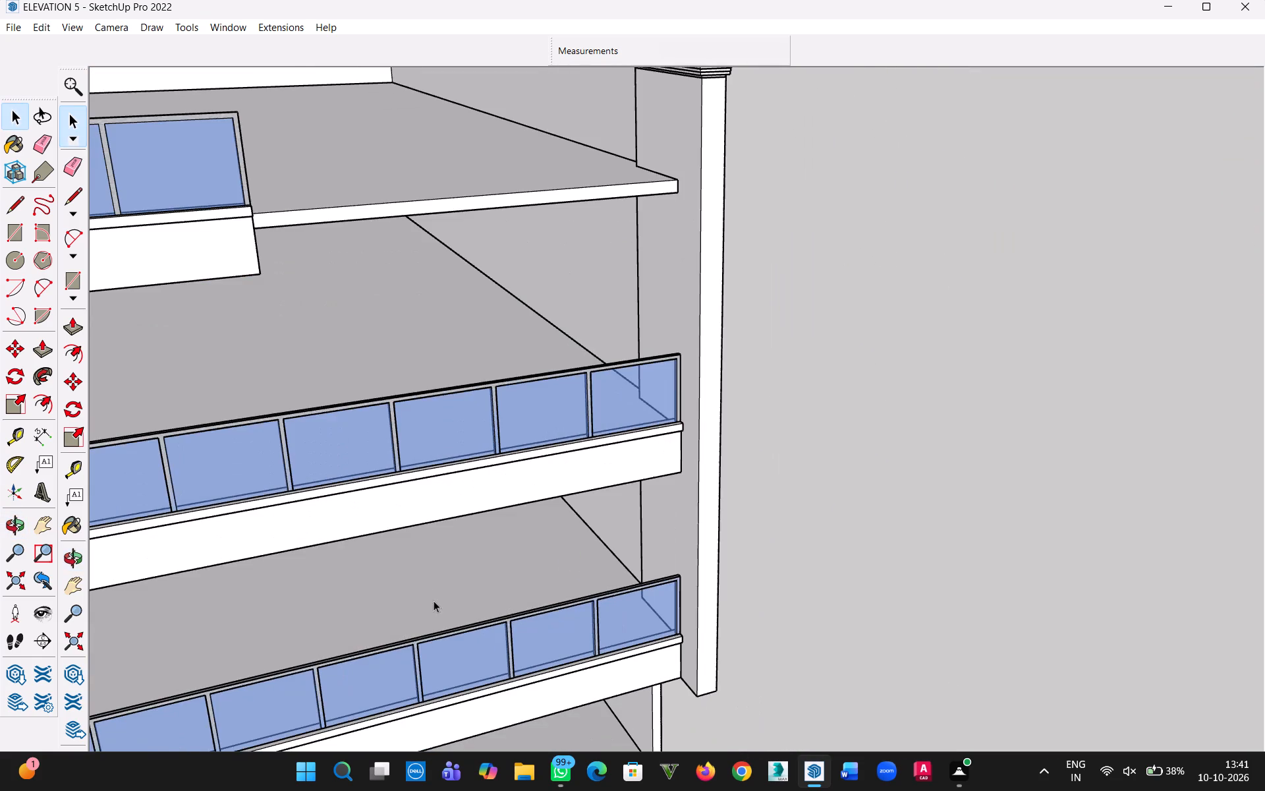
{"action": "middle_click_drag", "start_coordinate": [434, 601], "coordinate": [230, 752]}
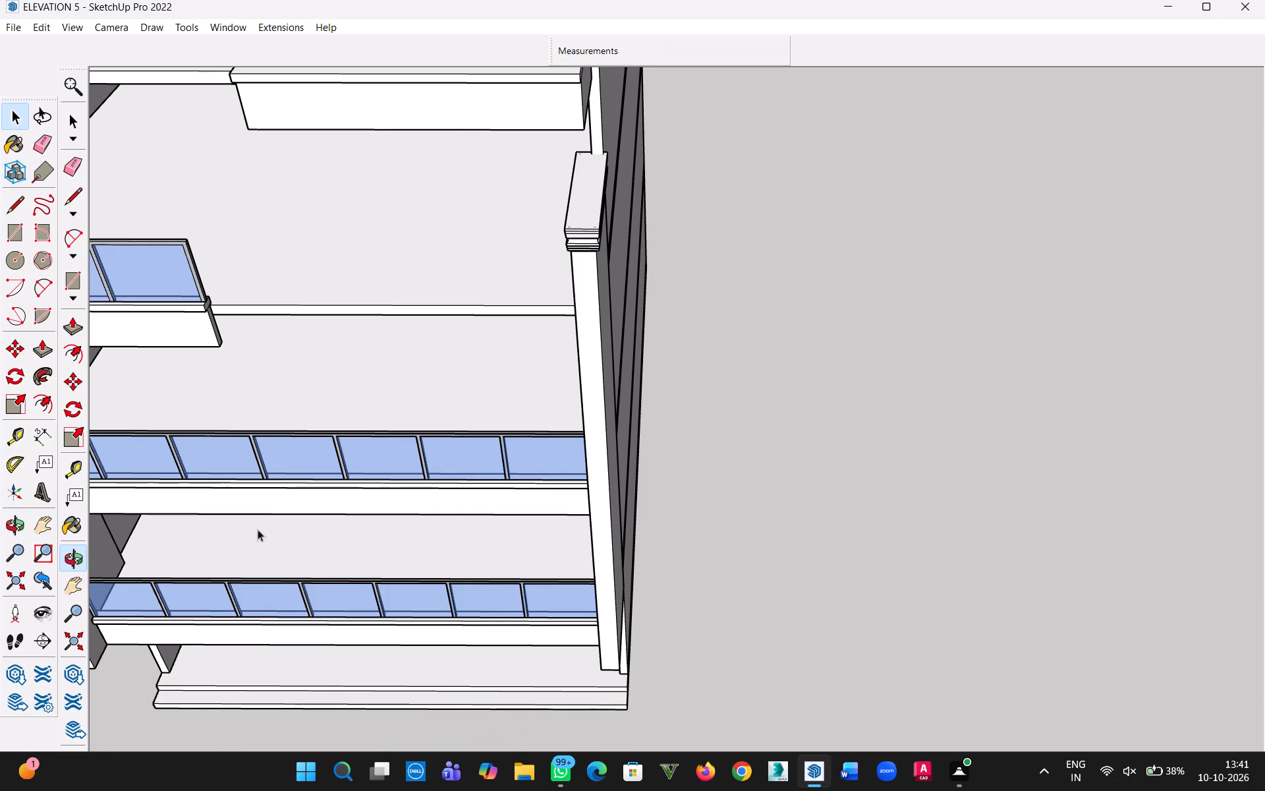
Hide the wall group that fills the storey between the first and second floor slabs.
{"action": "middle_click_drag", "start_coordinate": [503, 531], "coordinate": [397, 459]}
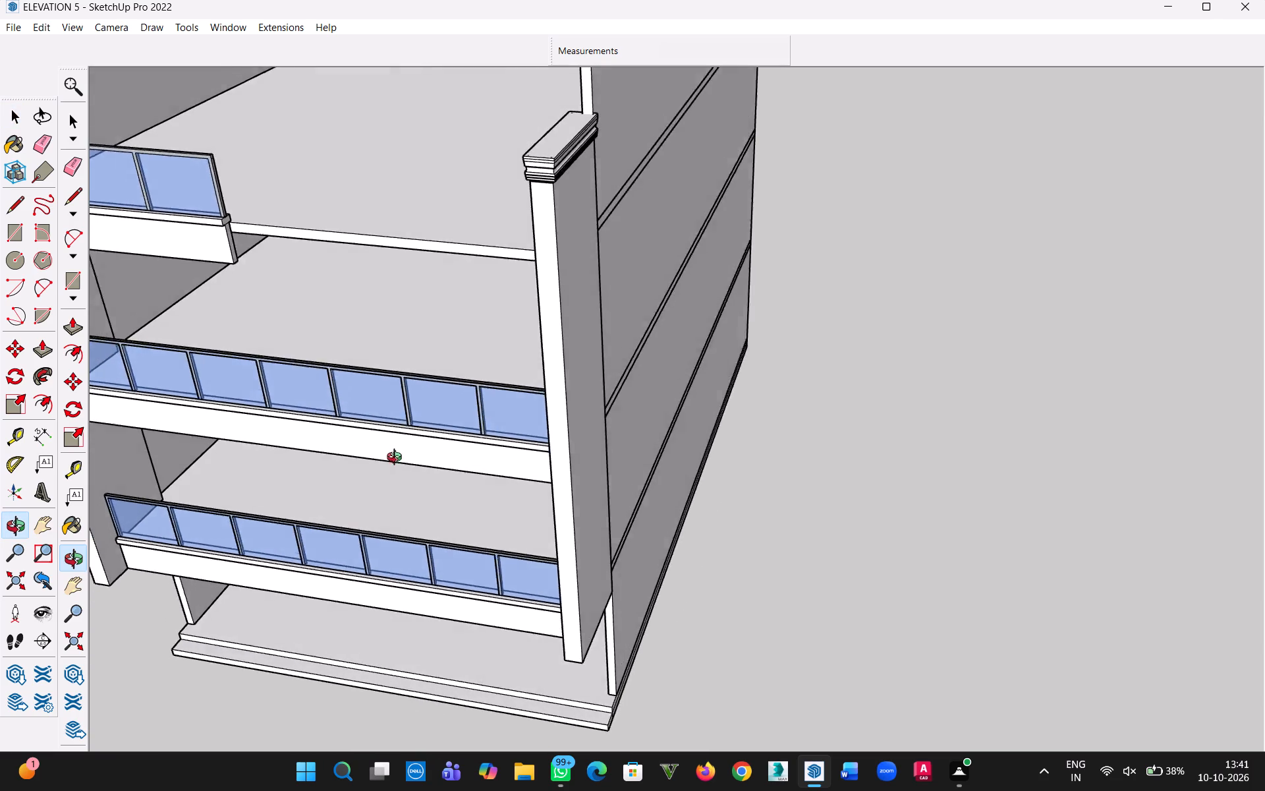
{"action": "middle_click_drag", "start_coordinate": [397, 459], "coordinate": [259, 421]}
{"action": "left_click", "coordinate": [709, 411]}
{"action": "right_click", "coordinate": [709, 411]}
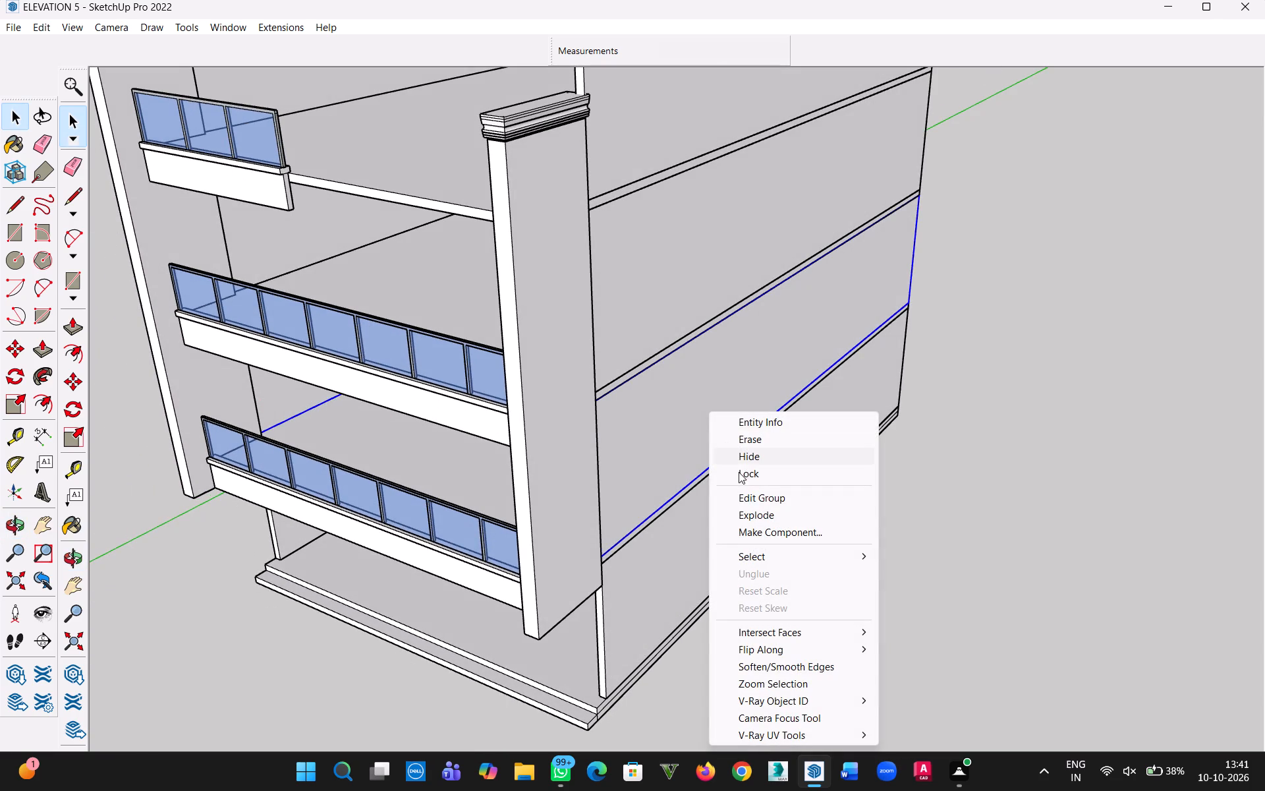
{"action": "left_click", "coordinate": [746, 461]}
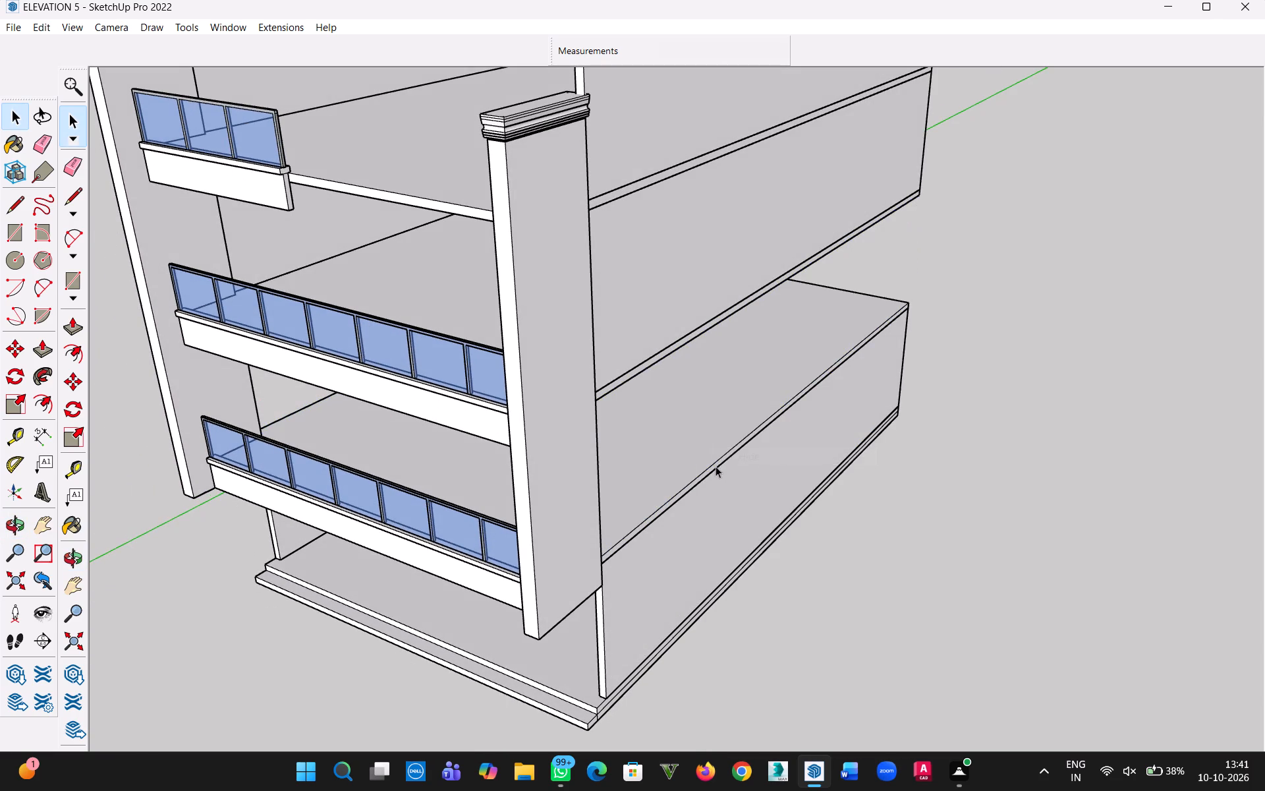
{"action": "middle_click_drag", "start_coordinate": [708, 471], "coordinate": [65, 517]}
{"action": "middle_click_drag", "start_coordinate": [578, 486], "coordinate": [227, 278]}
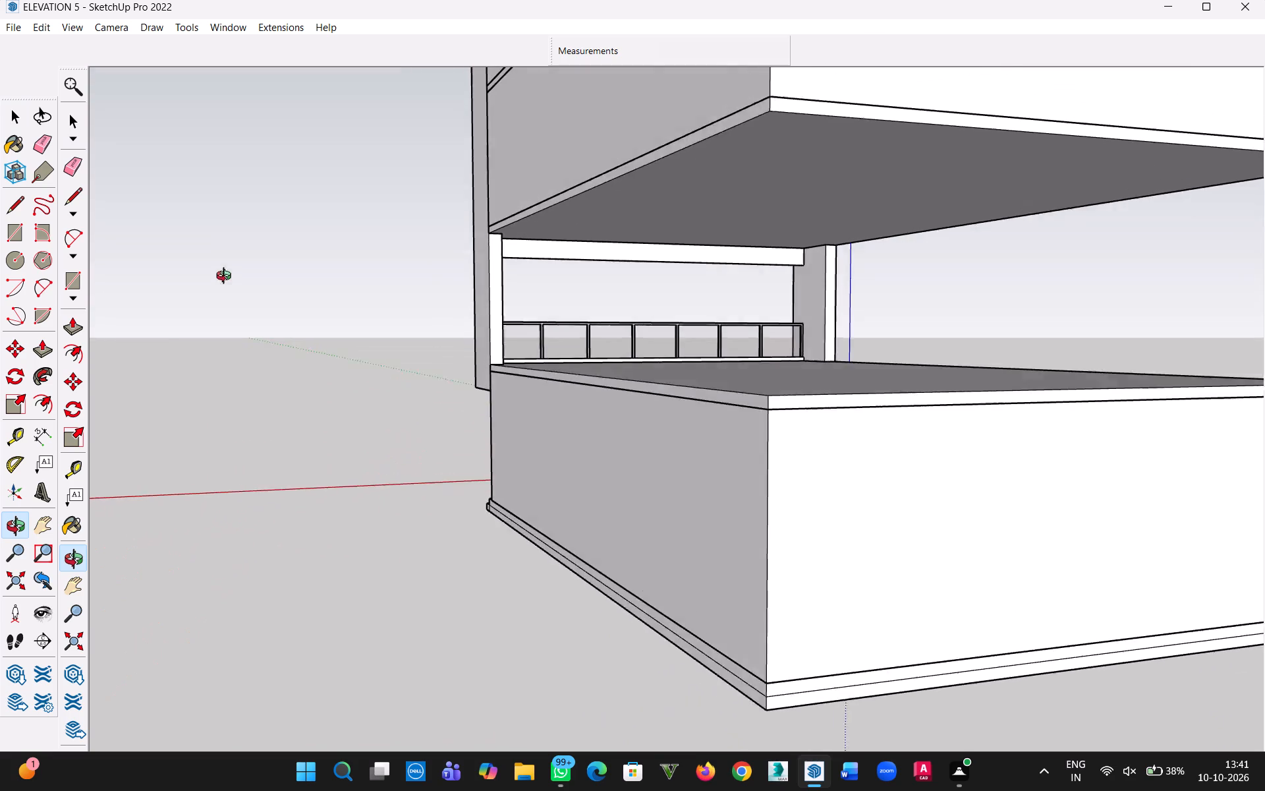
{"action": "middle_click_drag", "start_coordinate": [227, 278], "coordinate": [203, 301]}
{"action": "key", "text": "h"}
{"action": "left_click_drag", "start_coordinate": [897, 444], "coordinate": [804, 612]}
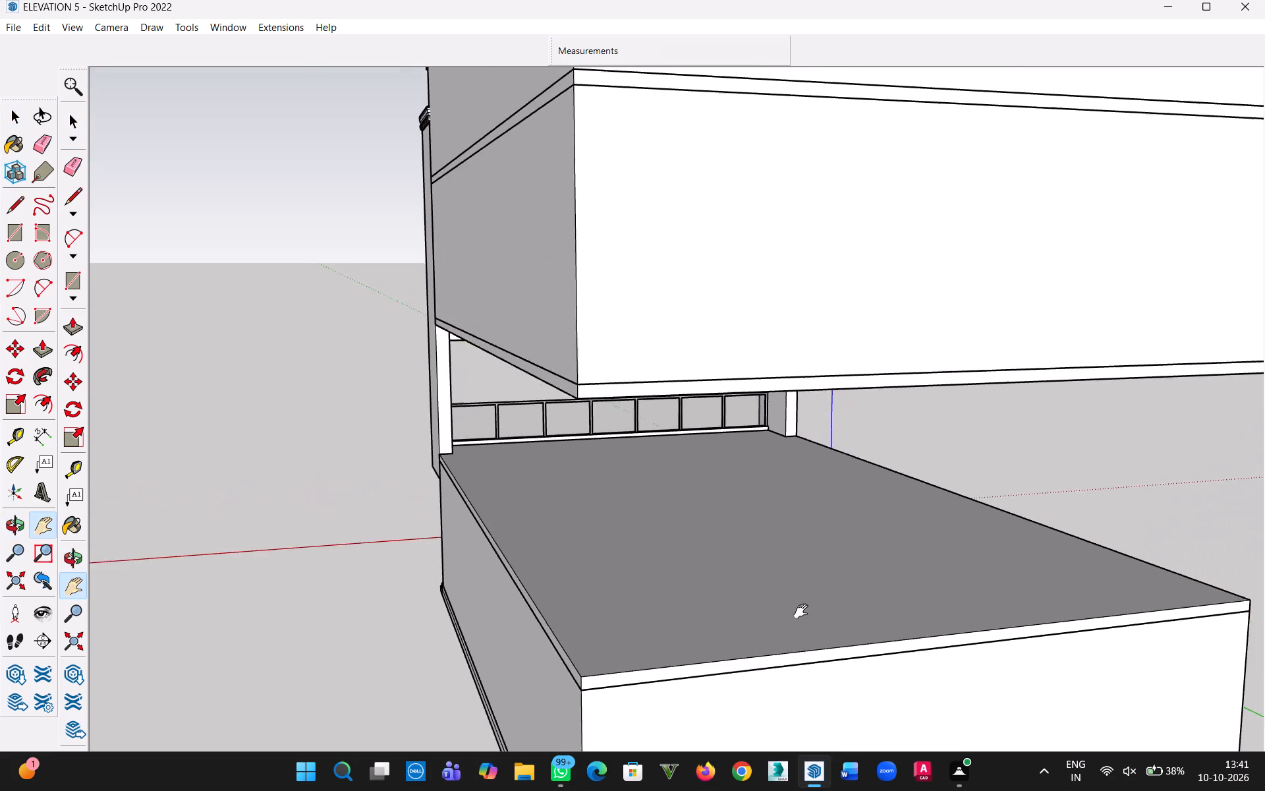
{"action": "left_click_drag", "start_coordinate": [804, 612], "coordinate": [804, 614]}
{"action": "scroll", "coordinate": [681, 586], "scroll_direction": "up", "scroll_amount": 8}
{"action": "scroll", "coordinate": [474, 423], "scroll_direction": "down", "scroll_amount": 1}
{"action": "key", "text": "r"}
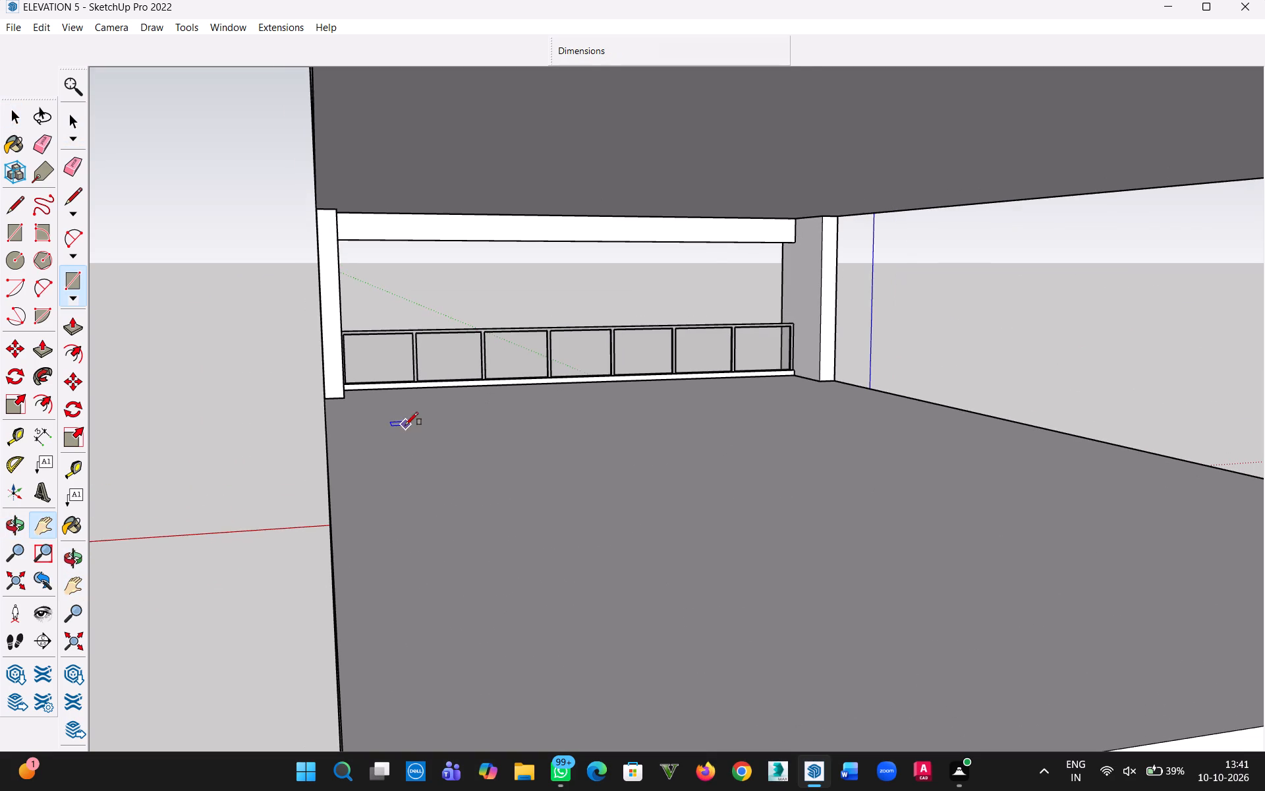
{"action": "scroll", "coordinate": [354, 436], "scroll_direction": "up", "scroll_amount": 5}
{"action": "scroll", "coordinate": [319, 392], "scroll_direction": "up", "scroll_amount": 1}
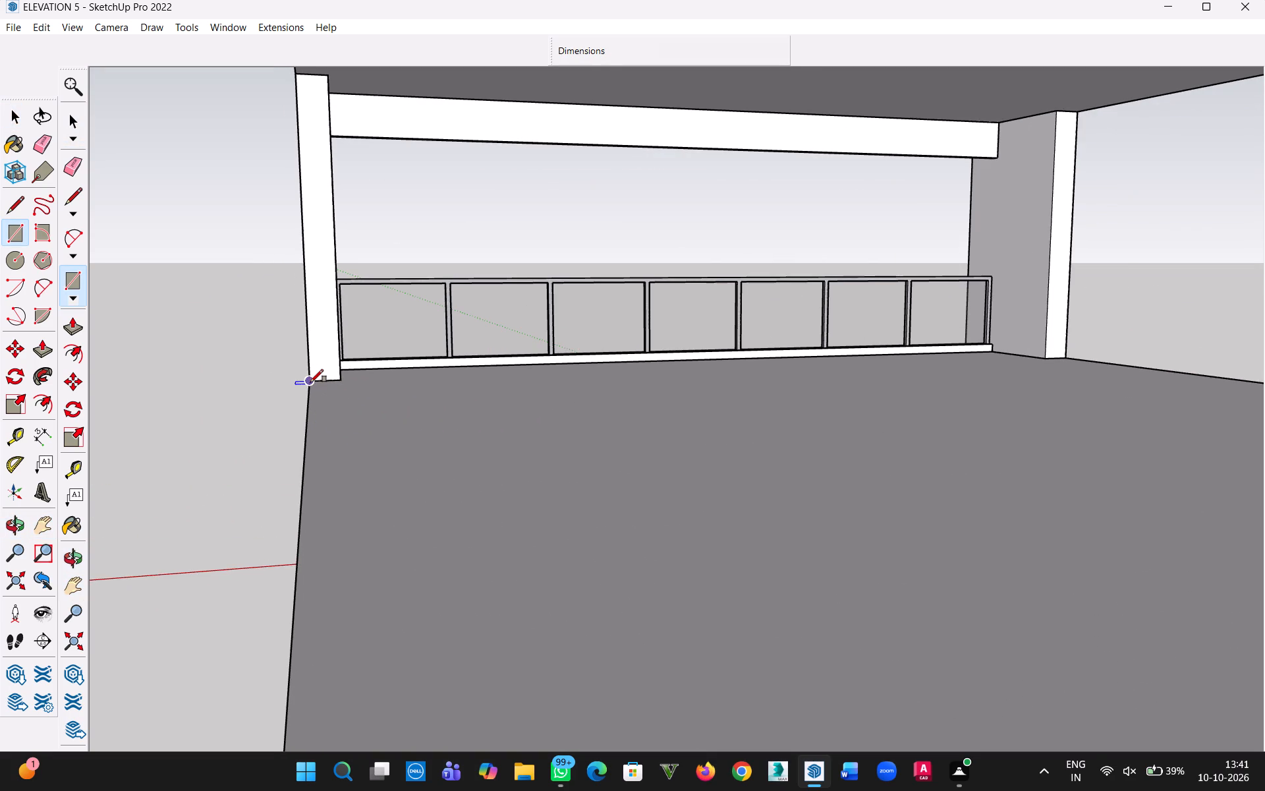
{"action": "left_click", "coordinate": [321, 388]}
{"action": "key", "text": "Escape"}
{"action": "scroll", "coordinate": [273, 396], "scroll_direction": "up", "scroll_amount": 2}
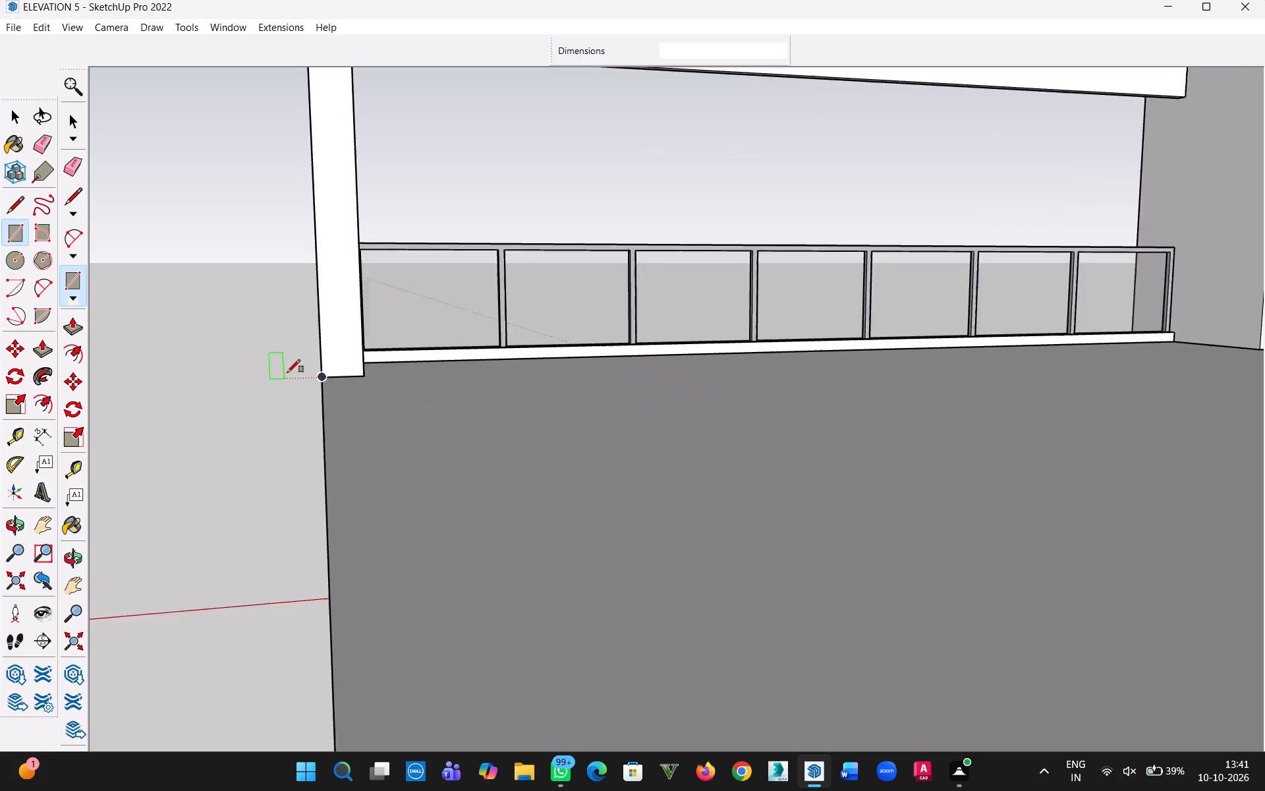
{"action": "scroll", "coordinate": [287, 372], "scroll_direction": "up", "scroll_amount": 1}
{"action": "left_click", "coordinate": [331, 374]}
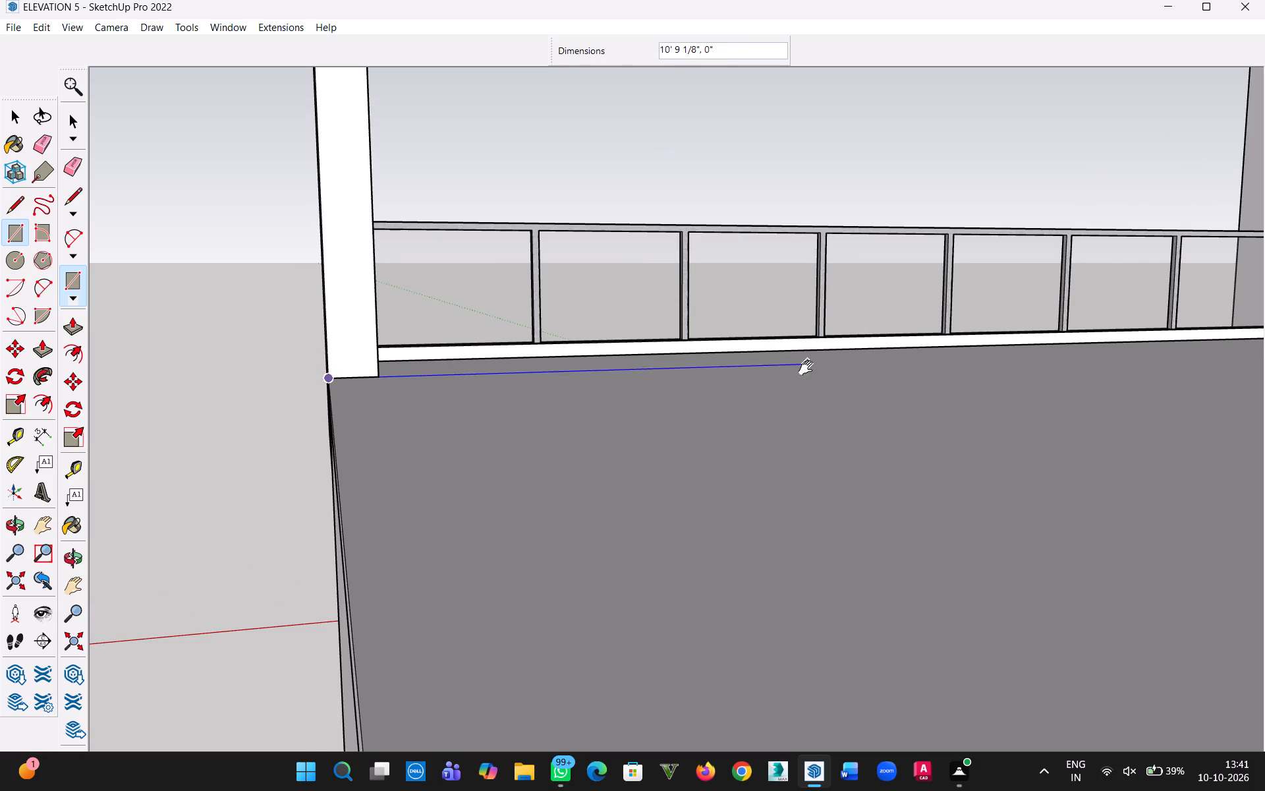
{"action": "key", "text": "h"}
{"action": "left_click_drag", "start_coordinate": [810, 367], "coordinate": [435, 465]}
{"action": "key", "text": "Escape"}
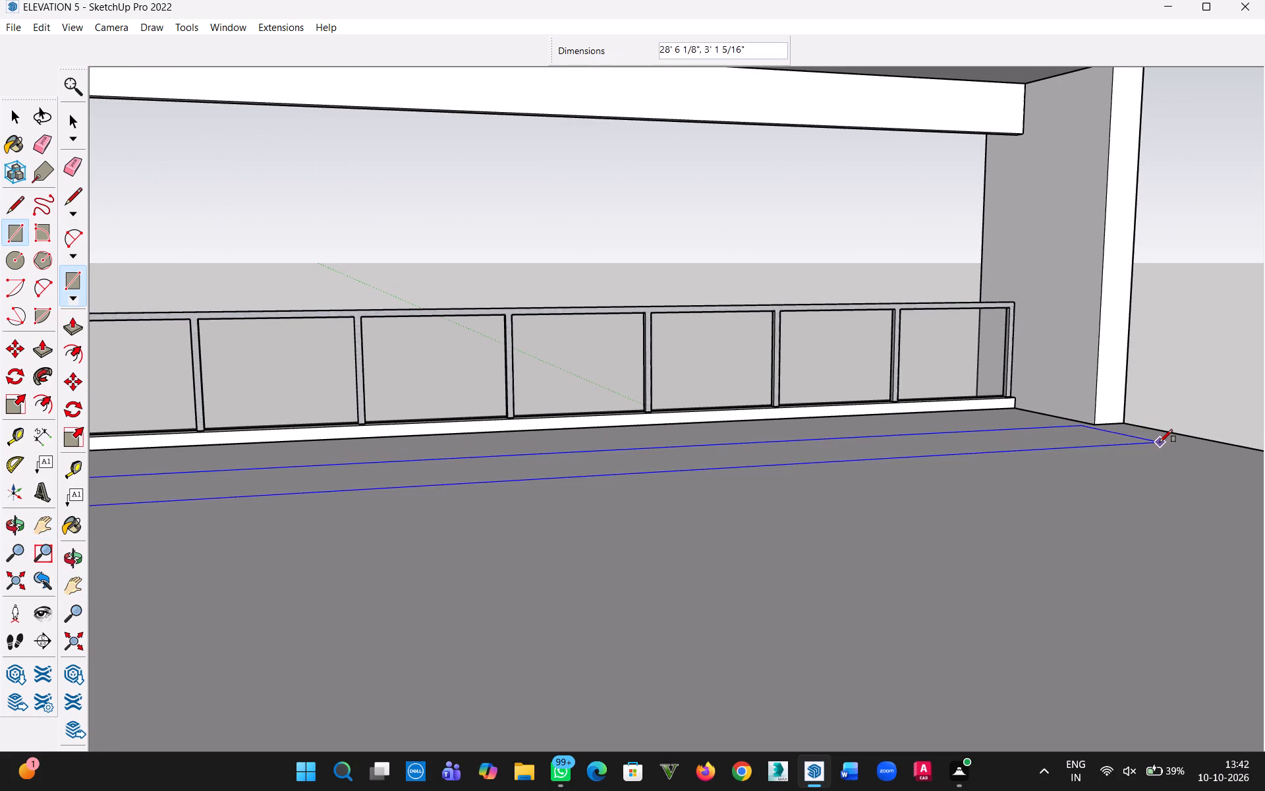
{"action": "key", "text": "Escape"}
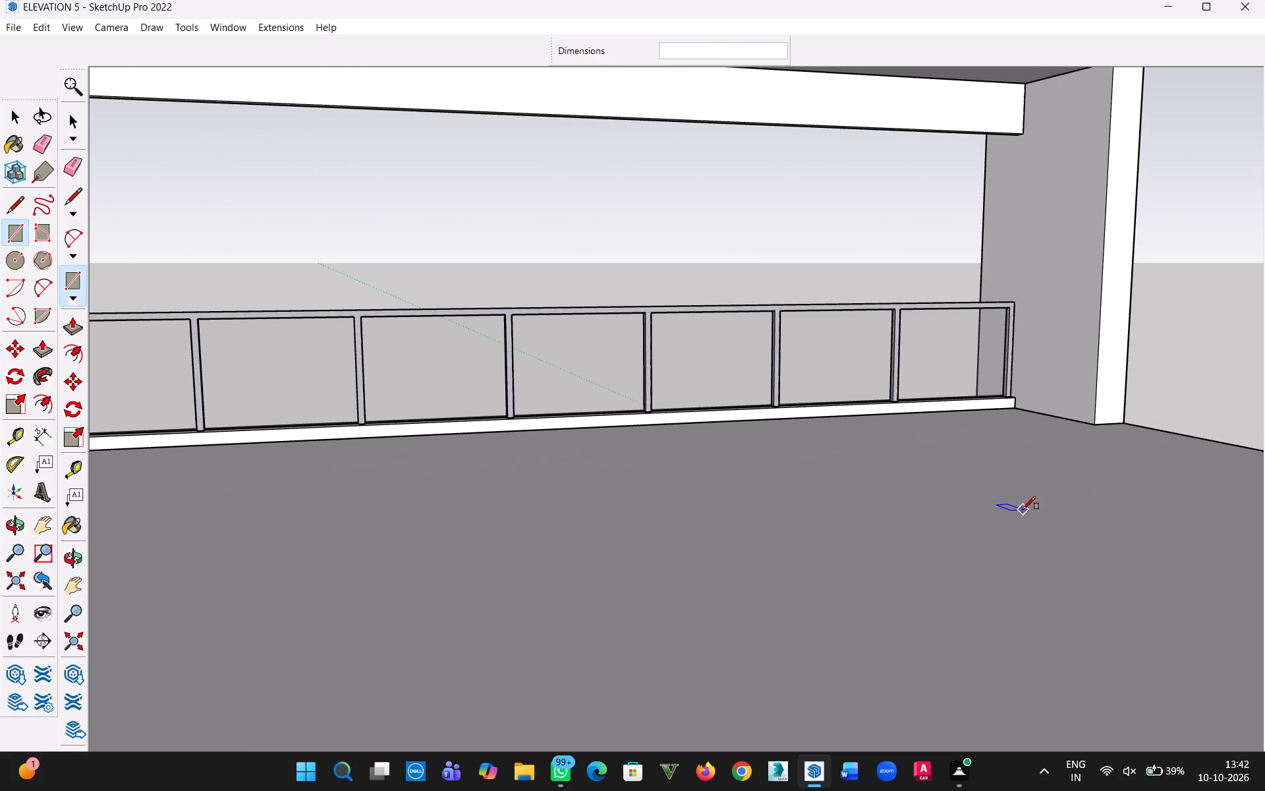
Place a guide line across the floor slab, offset 6" inward from the back edge of the column base.
{"action": "key", "text": "t"}
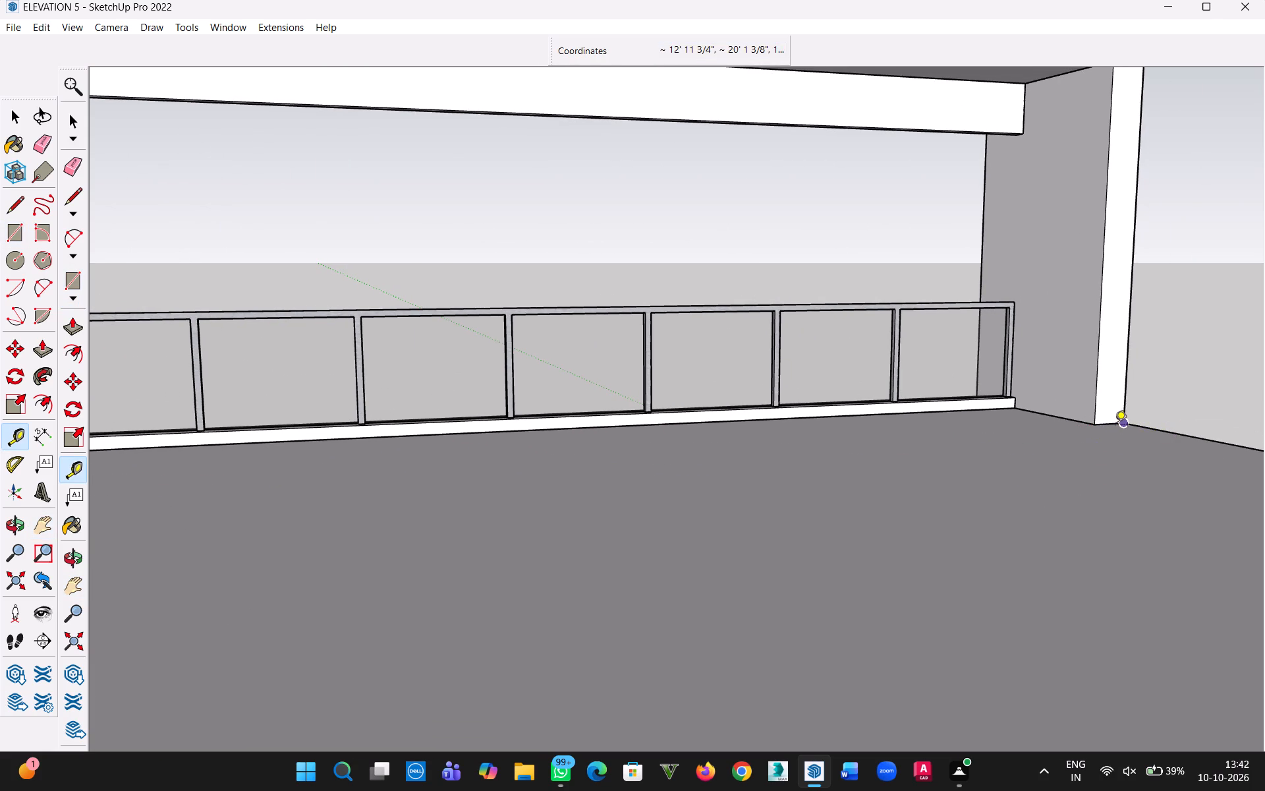
{"action": "scroll", "coordinate": [1115, 426], "scroll_direction": "up", "scroll_amount": 4}
{"action": "left_click", "coordinate": [1104, 424]}
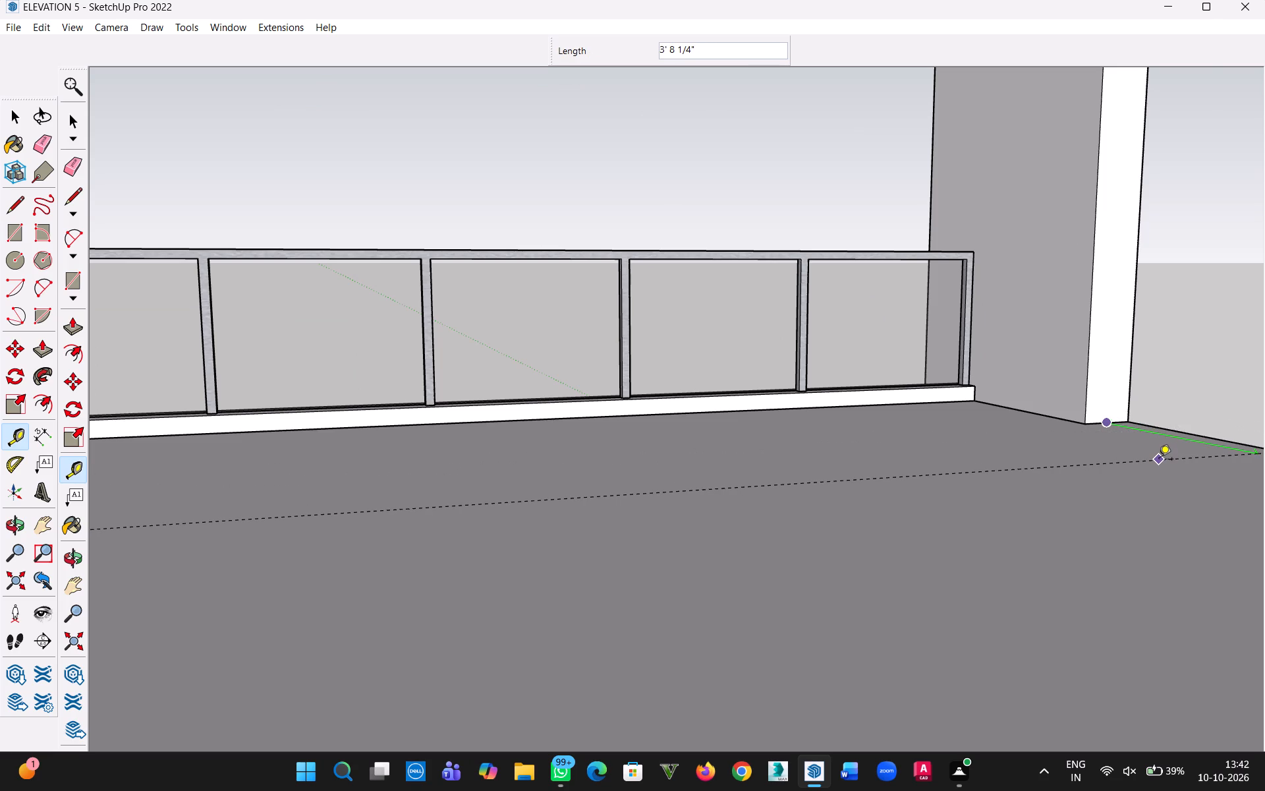
{"action": "type", "text": "6\""}
{"action": "key", "text": "Return"}
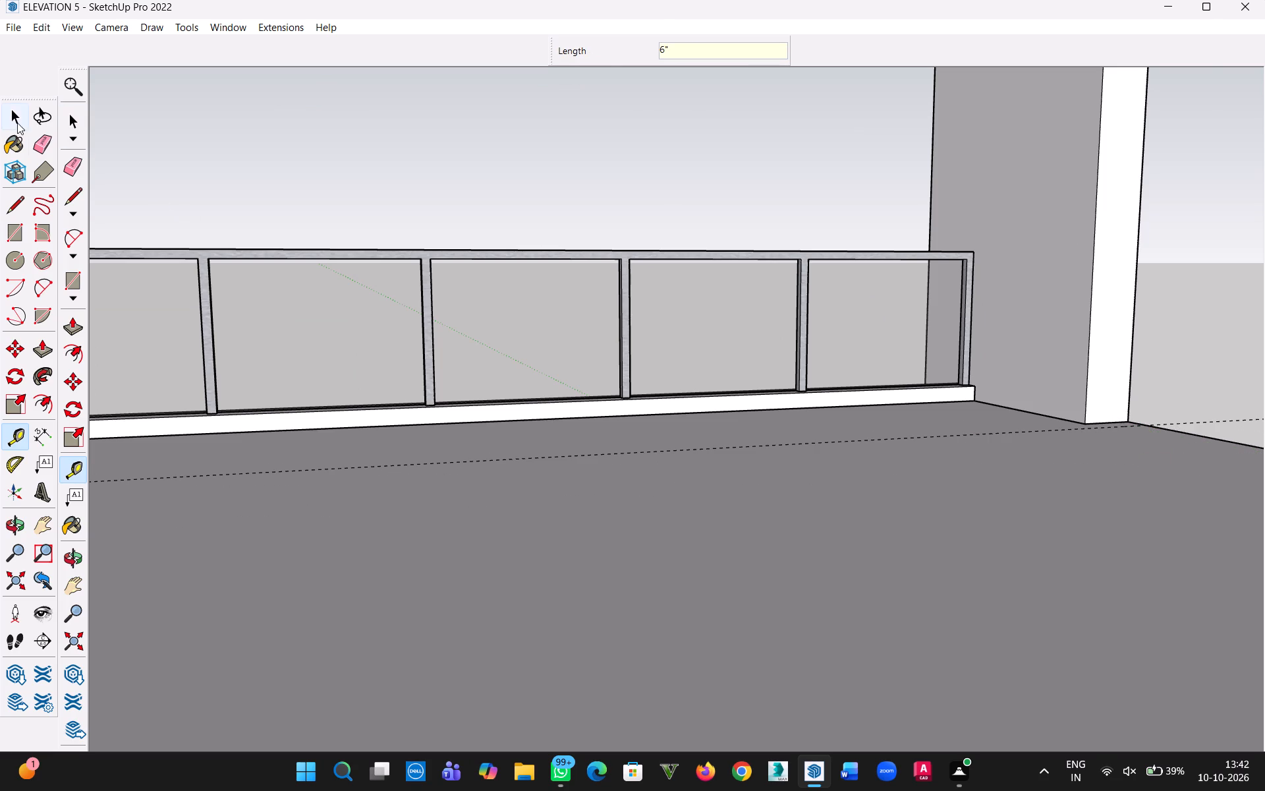
{"action": "left_click", "coordinate": [17, 123]}
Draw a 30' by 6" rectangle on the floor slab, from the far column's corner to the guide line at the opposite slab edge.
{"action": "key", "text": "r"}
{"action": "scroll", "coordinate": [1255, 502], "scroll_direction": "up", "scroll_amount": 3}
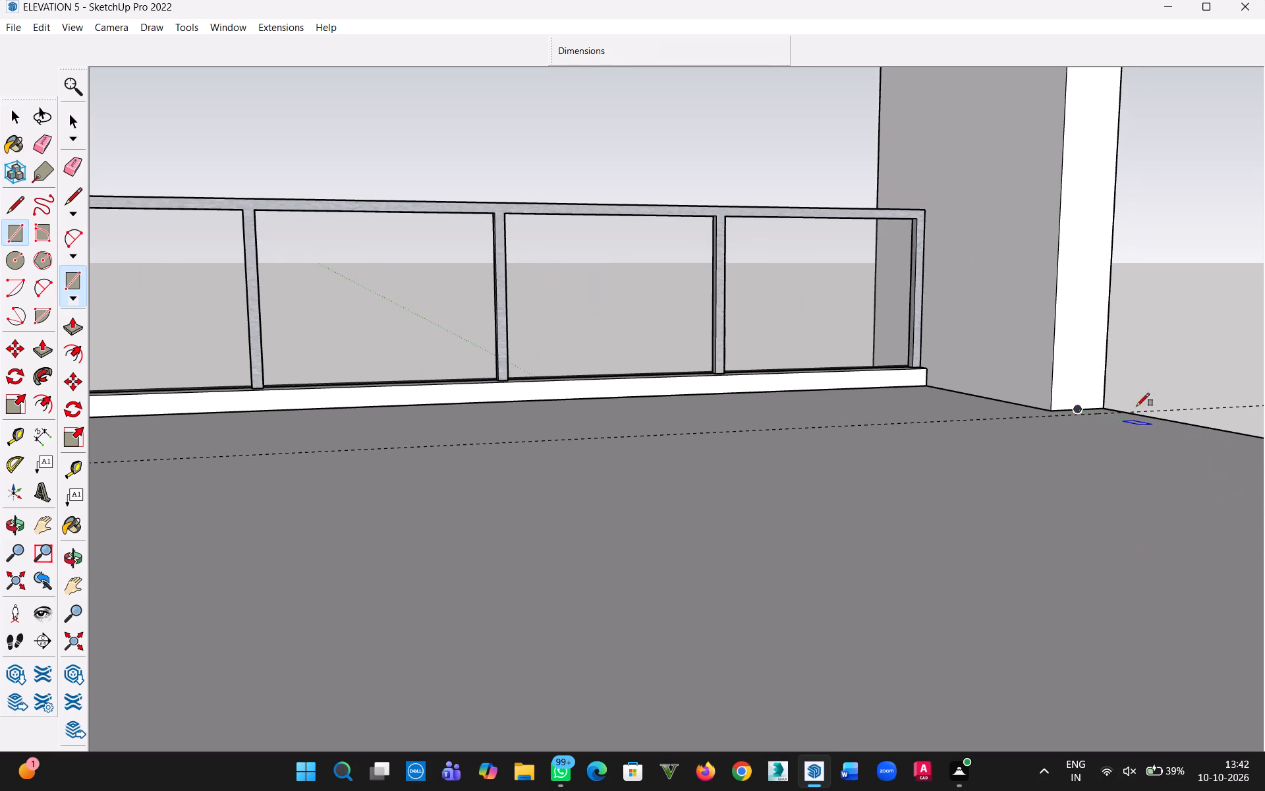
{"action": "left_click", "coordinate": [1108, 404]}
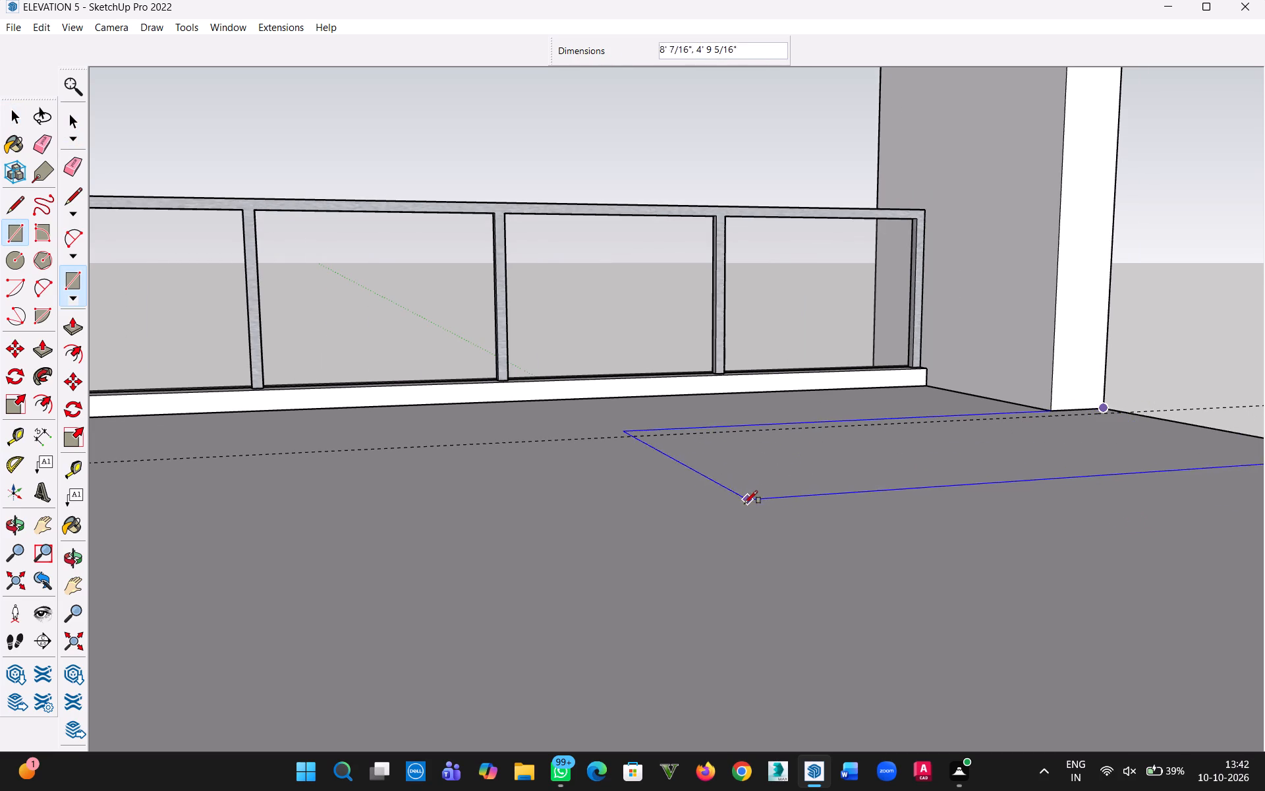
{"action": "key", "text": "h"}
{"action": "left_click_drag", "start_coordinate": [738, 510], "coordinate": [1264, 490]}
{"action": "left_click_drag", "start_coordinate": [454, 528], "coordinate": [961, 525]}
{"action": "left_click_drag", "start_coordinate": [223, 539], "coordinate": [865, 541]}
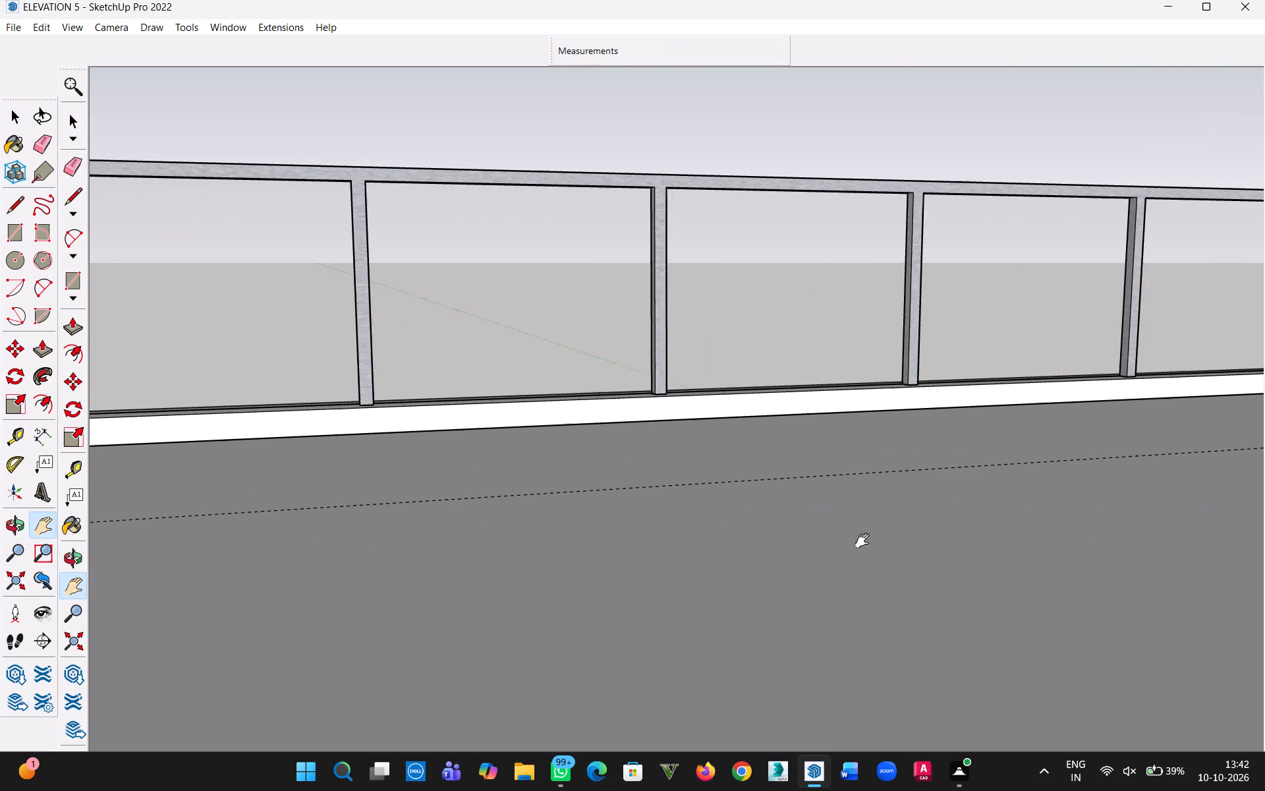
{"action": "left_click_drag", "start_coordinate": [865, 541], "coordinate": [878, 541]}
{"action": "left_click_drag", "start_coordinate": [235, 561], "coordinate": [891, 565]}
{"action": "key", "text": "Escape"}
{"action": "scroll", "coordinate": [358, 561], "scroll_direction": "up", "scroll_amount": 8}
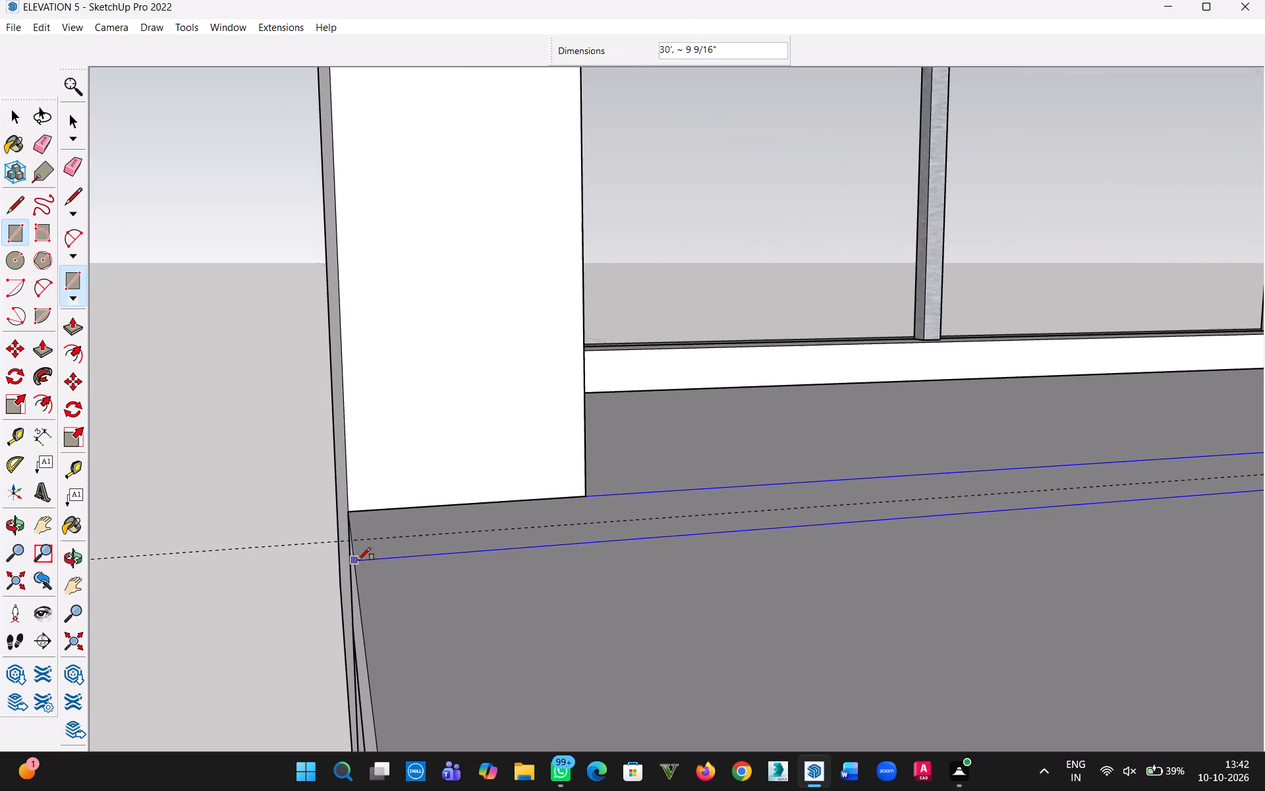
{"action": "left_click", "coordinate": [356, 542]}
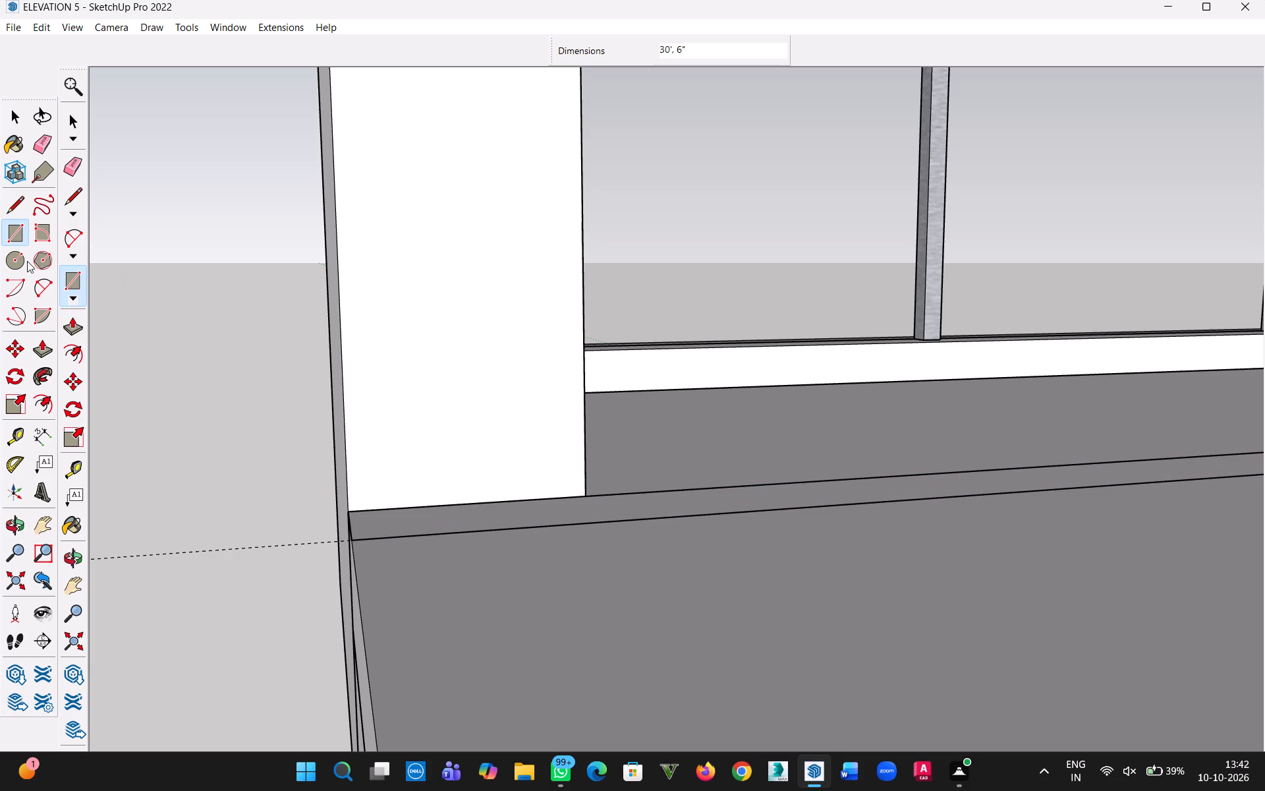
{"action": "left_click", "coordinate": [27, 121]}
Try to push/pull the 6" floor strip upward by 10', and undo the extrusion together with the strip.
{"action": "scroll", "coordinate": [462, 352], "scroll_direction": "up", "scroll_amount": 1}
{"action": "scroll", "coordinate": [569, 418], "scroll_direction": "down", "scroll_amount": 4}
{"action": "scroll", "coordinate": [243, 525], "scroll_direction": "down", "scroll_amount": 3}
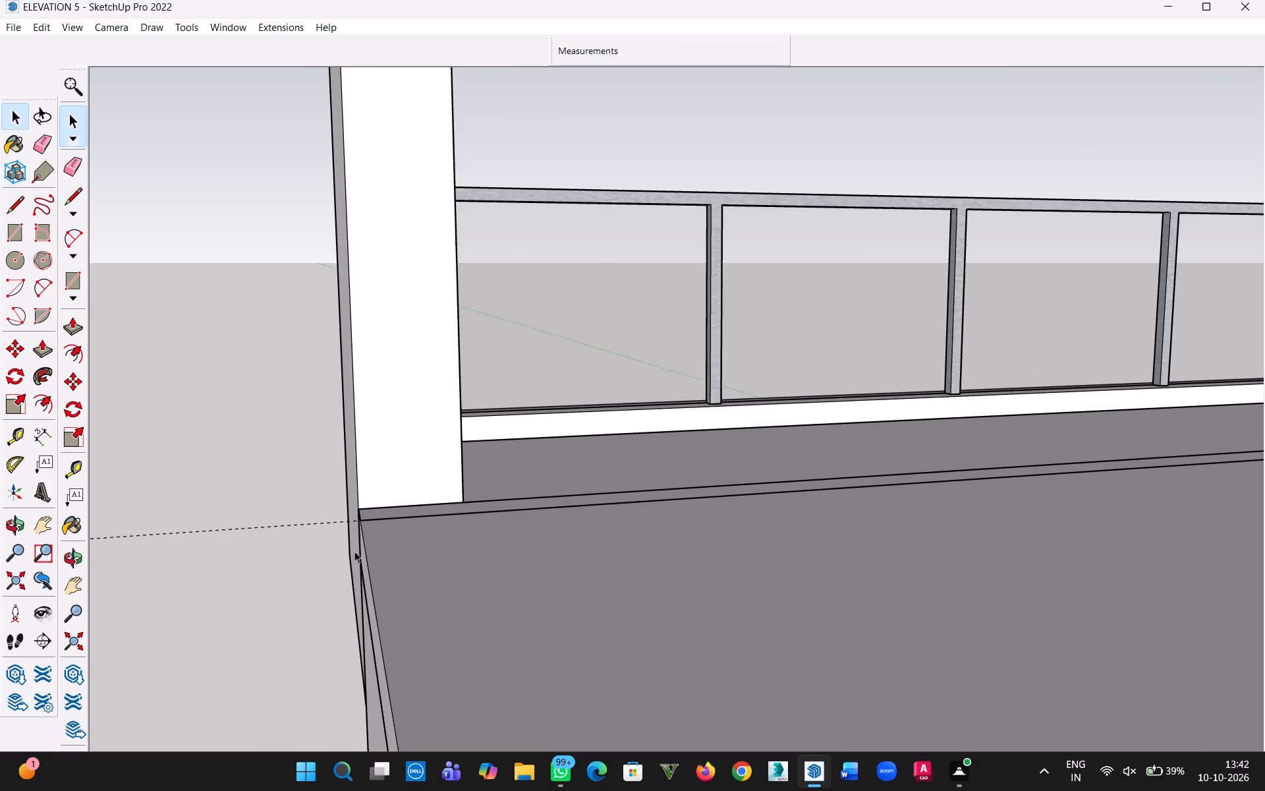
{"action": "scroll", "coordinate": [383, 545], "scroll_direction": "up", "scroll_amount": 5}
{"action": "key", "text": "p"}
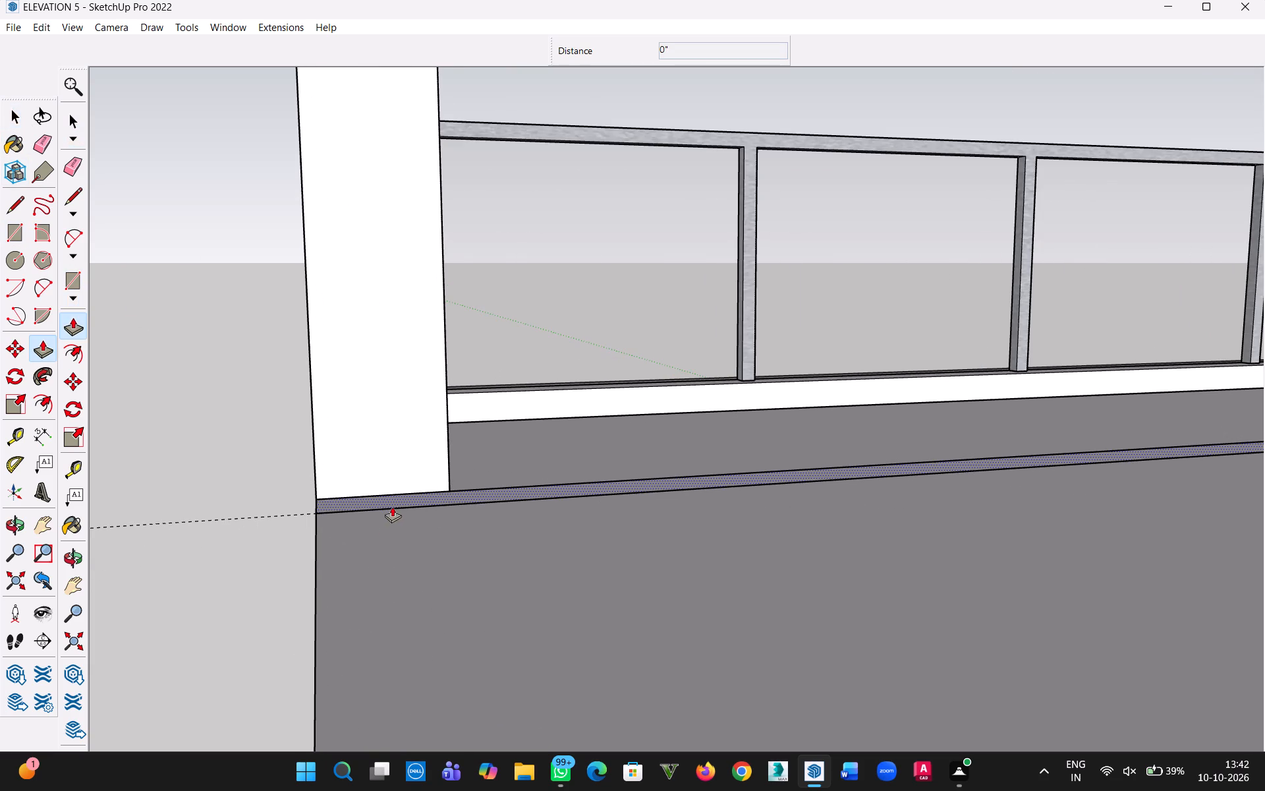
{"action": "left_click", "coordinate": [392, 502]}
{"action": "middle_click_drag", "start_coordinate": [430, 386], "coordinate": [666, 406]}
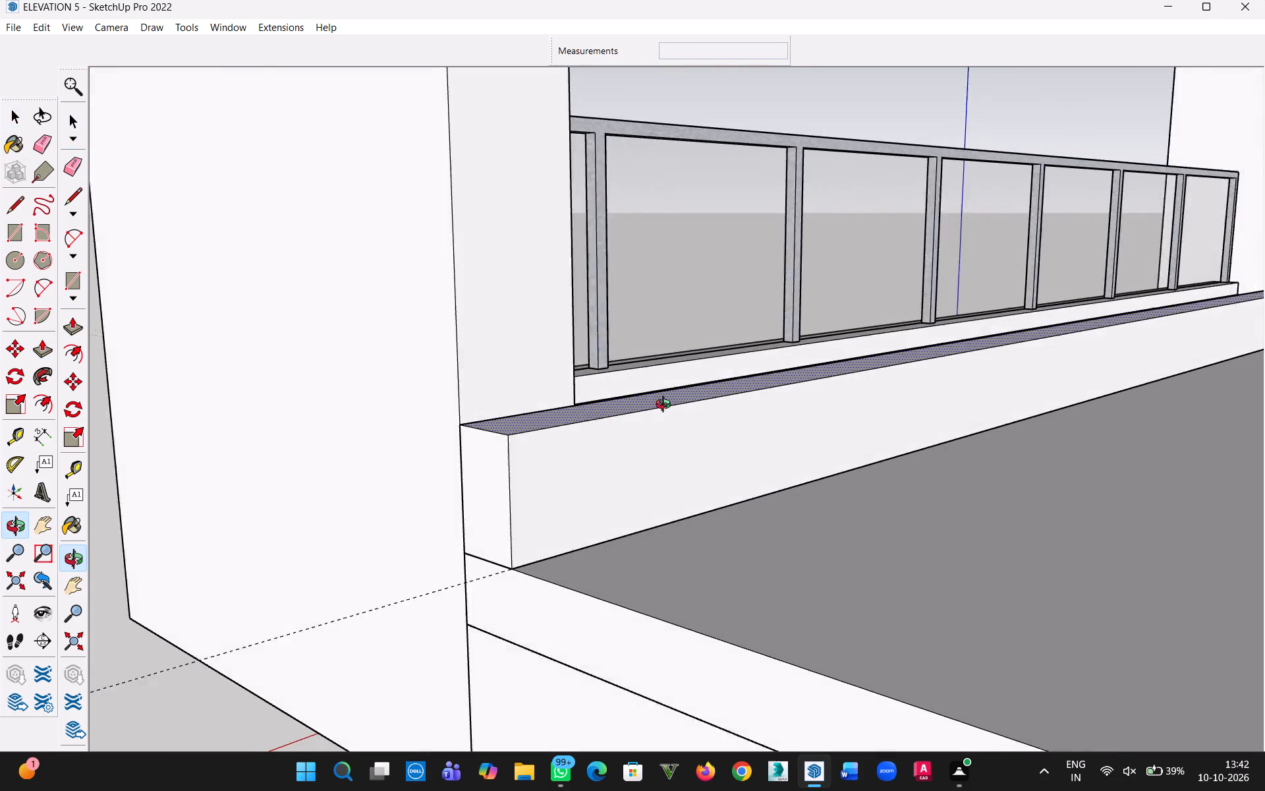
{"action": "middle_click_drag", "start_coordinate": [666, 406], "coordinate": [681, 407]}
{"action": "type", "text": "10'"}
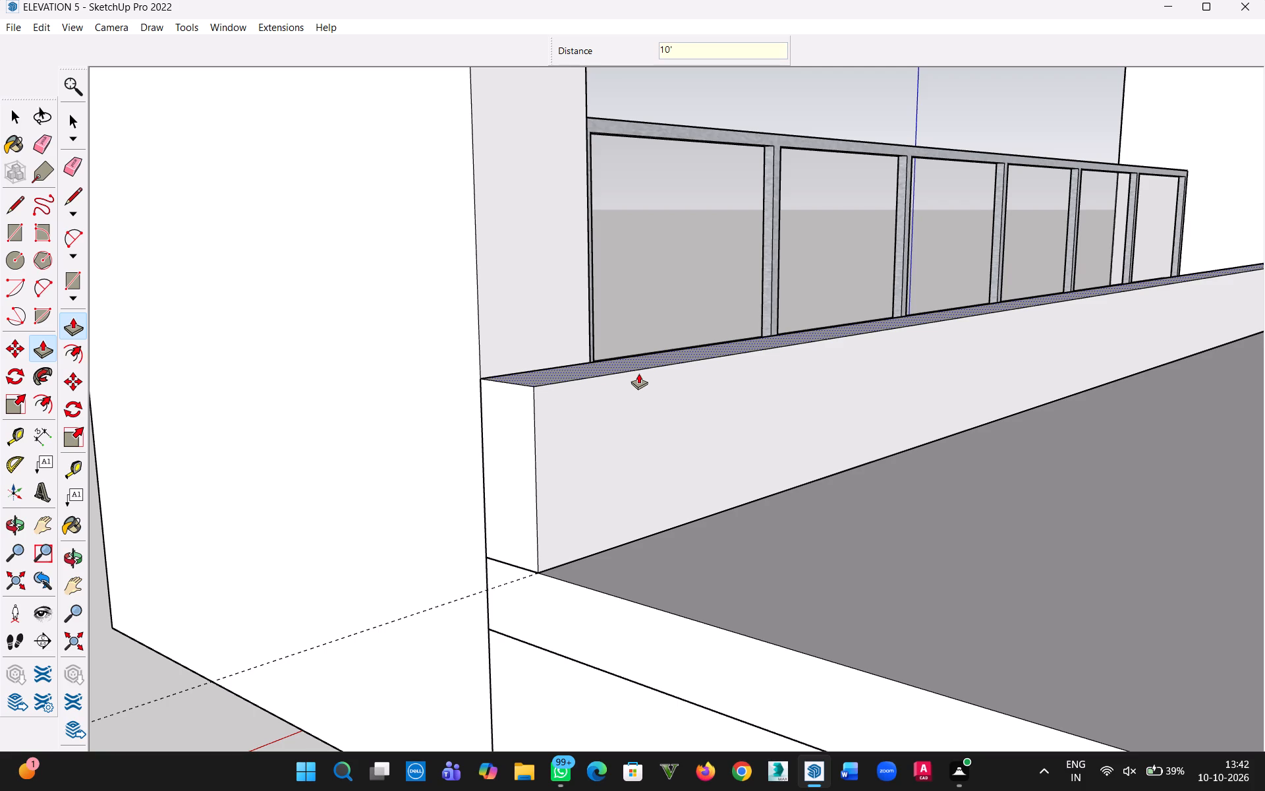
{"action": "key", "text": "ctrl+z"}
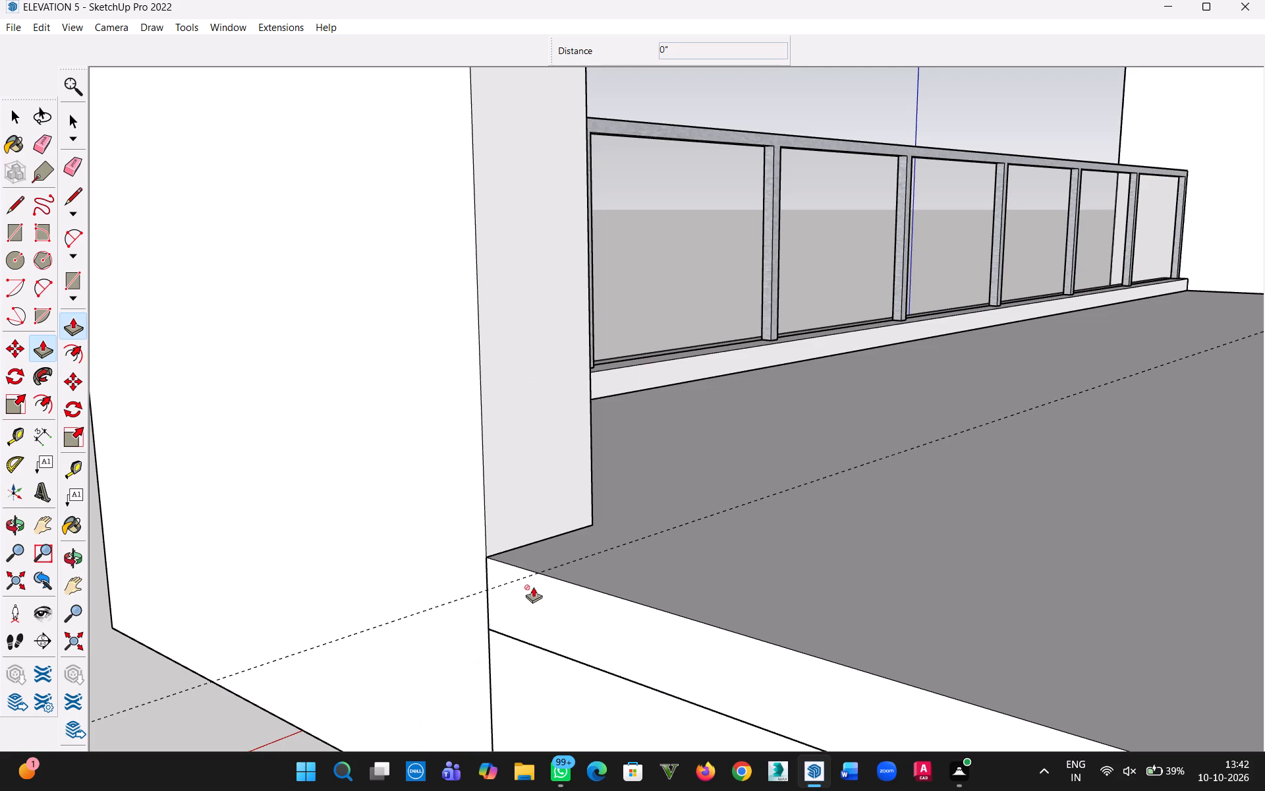
Place a guide line 6" inward from the slab's side edge, crossing the existing guide beside the near column.
{"action": "key", "text": "t"}
{"action": "left_click", "coordinate": [516, 568]}
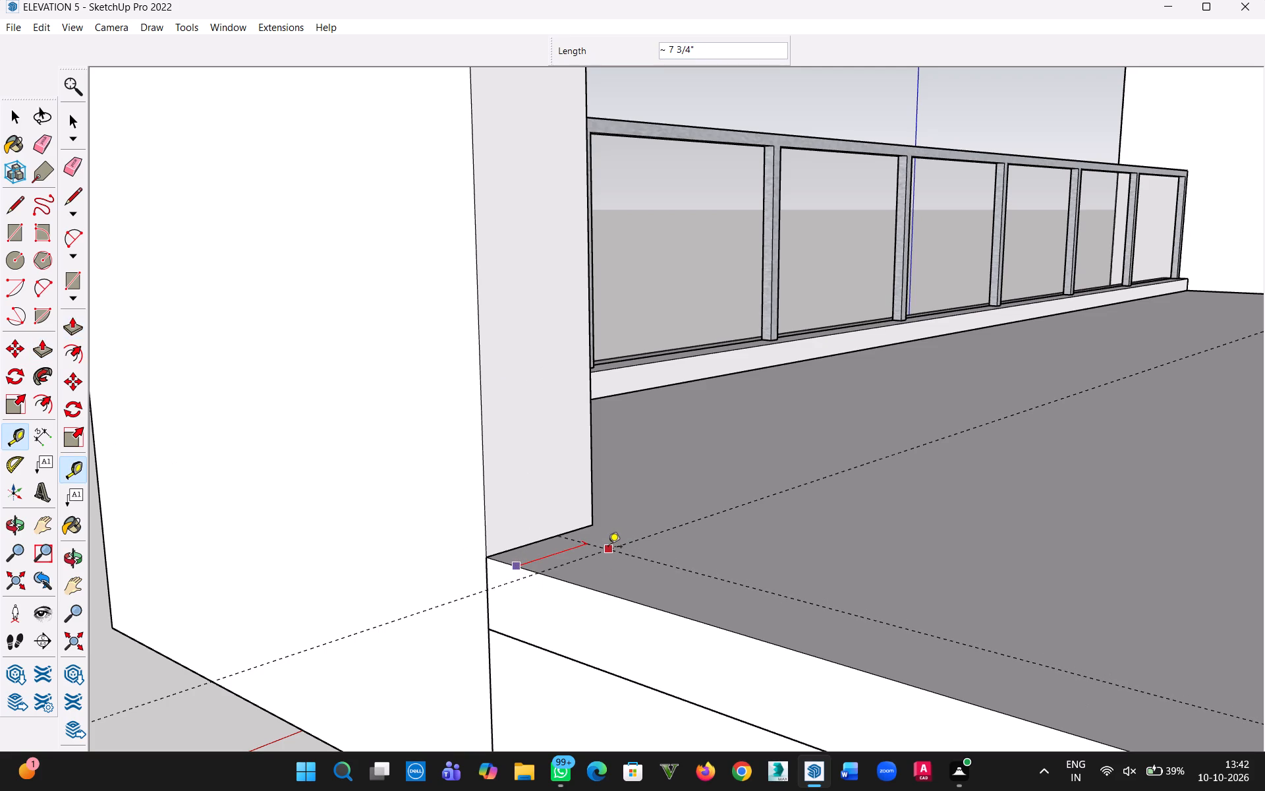
{"action": "type", "text": "6\""}
{"action": "key", "text": "Return"}
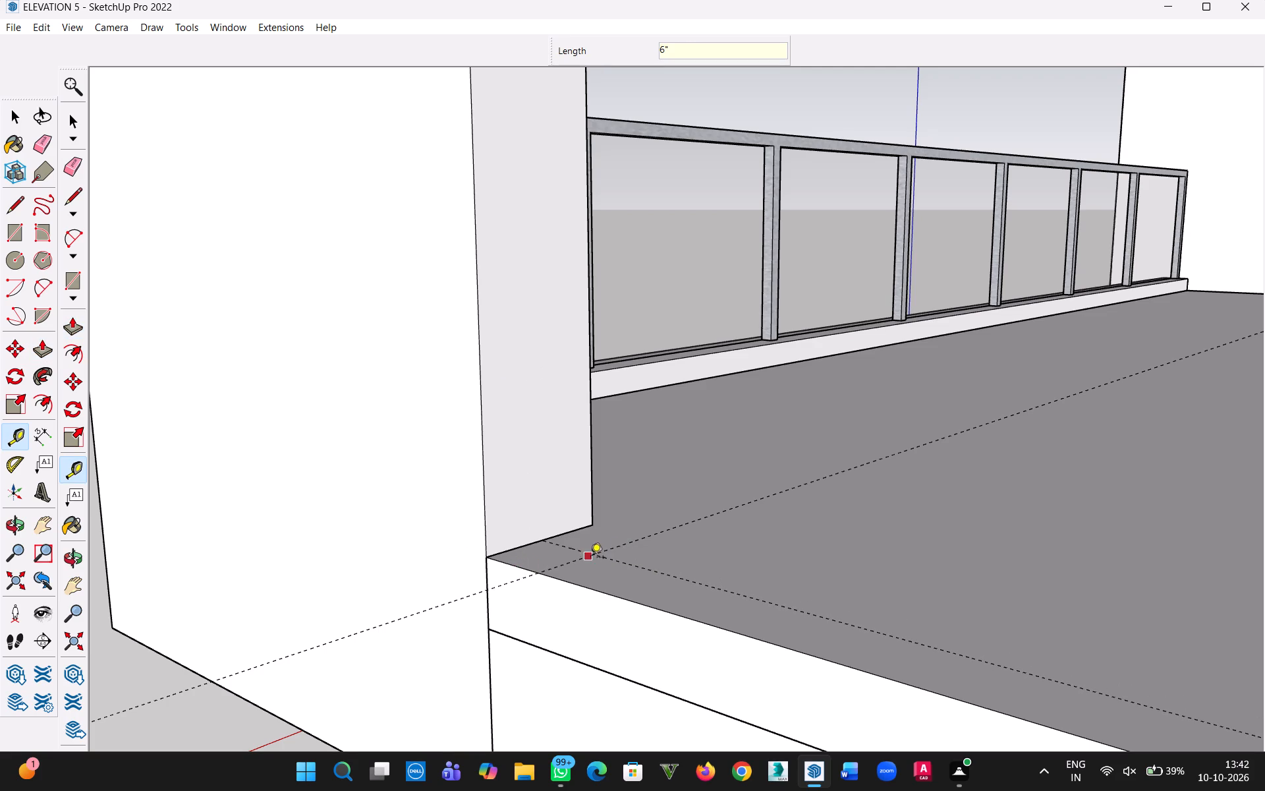
Place a guide line 6" inward from the slab's opposite side edge, next to the far column.
{"action": "key", "text": "h"}
{"action": "left_click_drag", "start_coordinate": [661, 538], "coordinate": [4, 790]}
{"action": "left_click_drag", "start_coordinate": [1052, 424], "coordinate": [517, 731]}
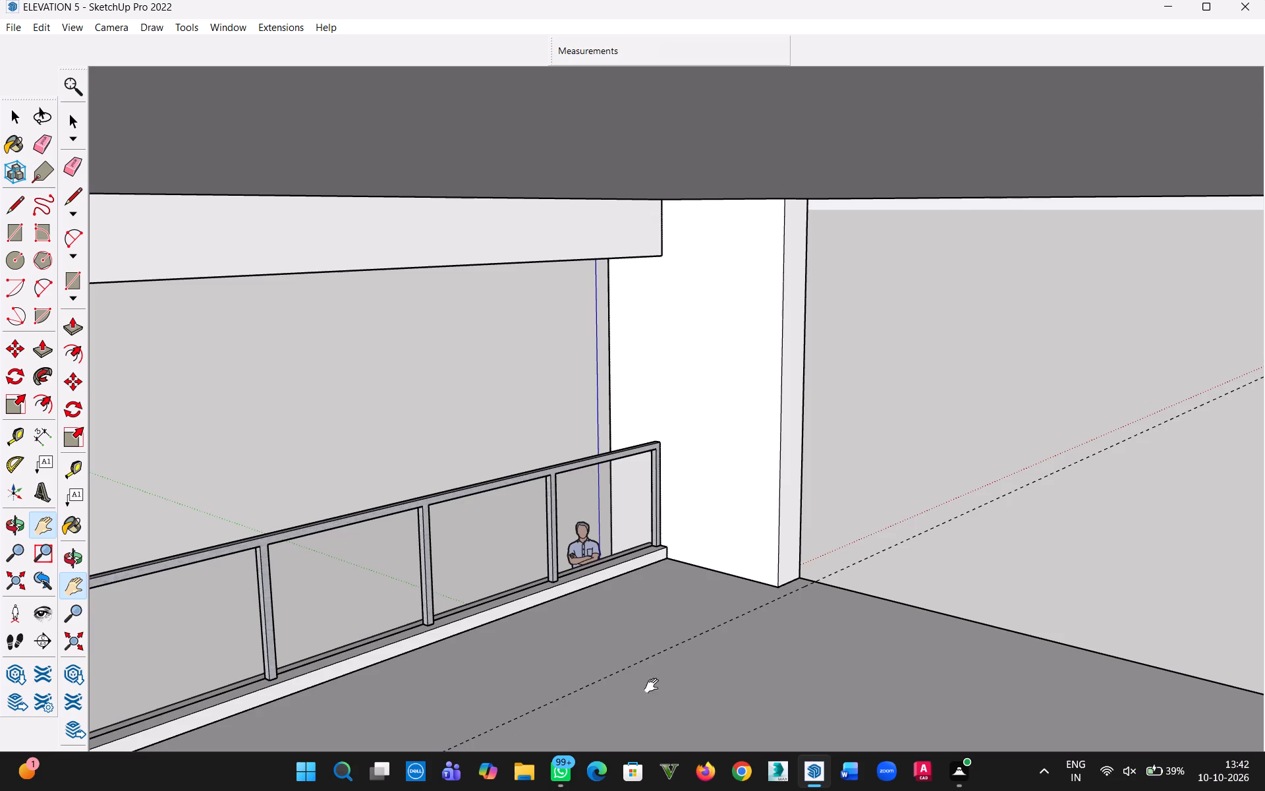
{"action": "key", "text": "Escape"}
{"action": "scroll", "coordinate": [805, 590], "scroll_direction": "up", "scroll_amount": 11}
{"action": "left_click", "coordinate": [826, 563]}
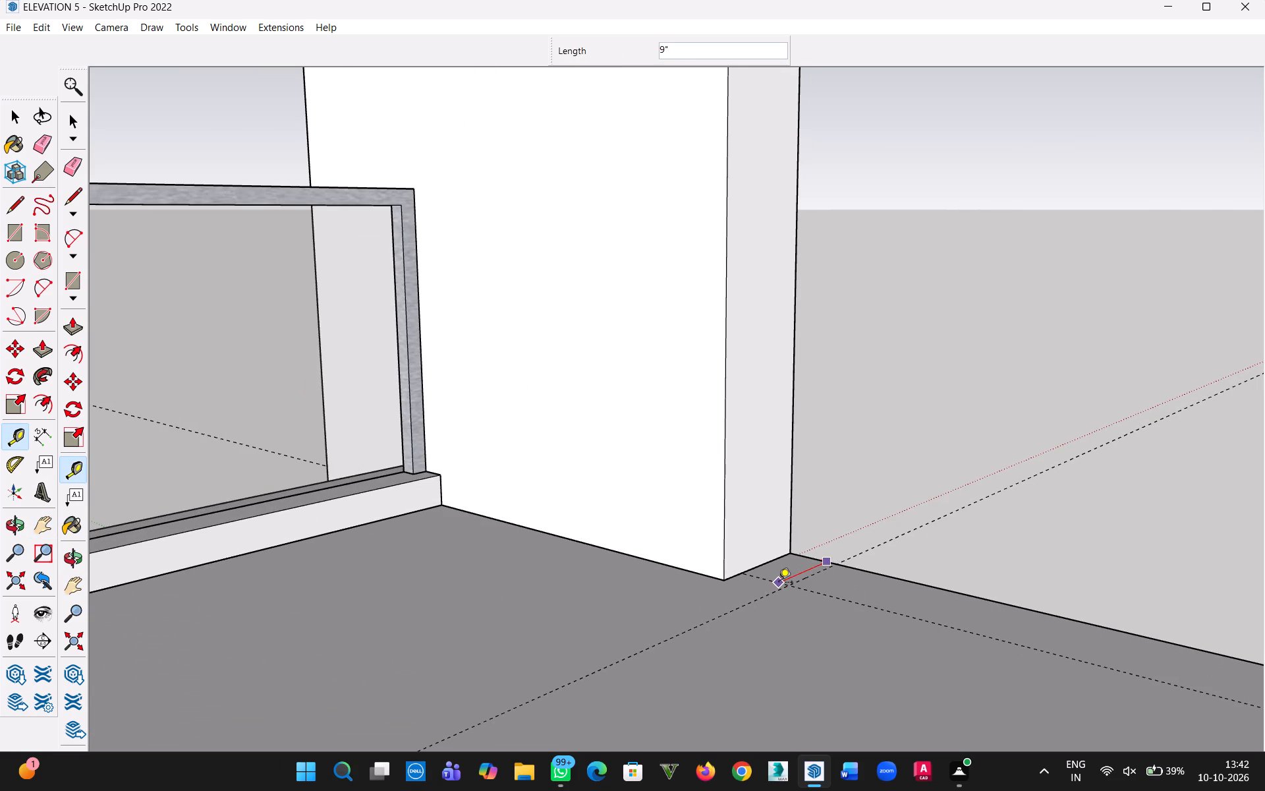
{"action": "type", "text": "6\""}
{"action": "key", "text": "Return"}
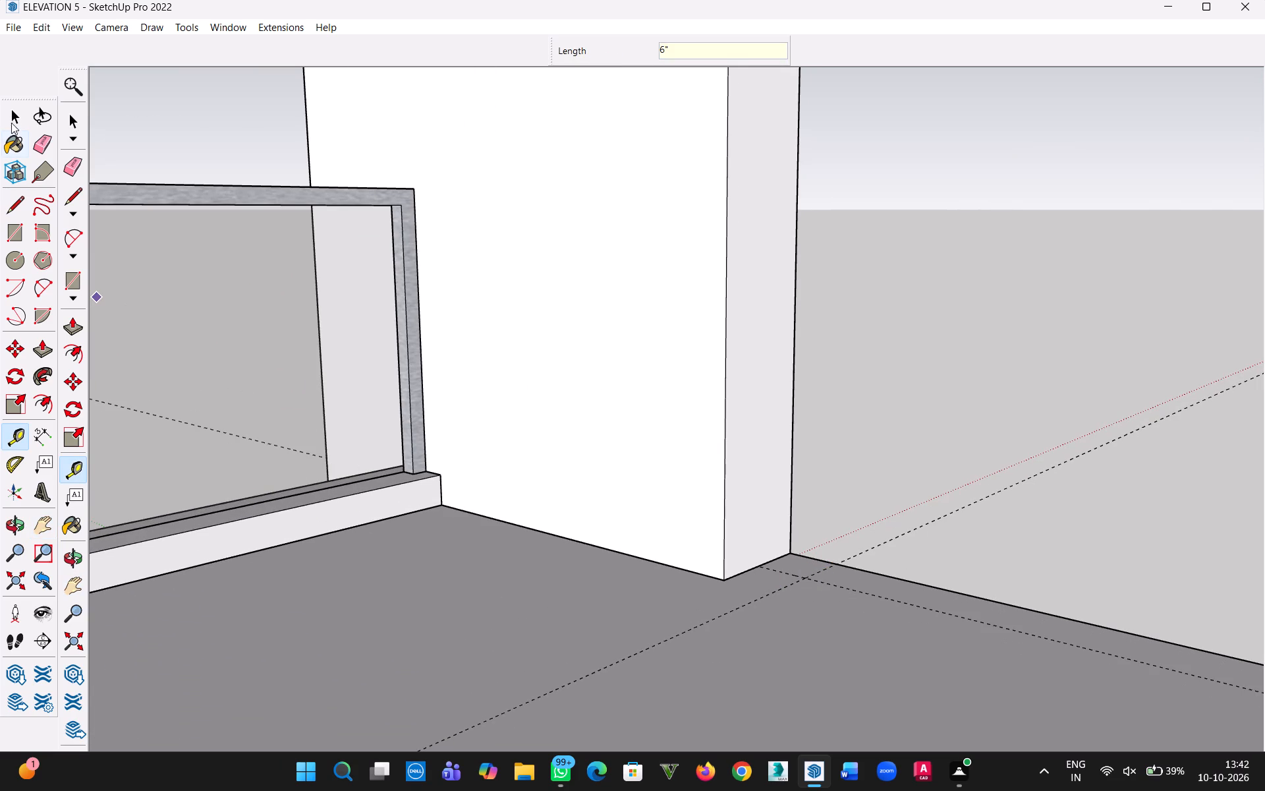
Draw a 29' by 6" rectangle on the floor slab, from the guide line at the far column's edge to the guide intersection beside the near column.
{"action": "left_click", "coordinate": [18, 112]}
{"action": "key", "text": "r"}
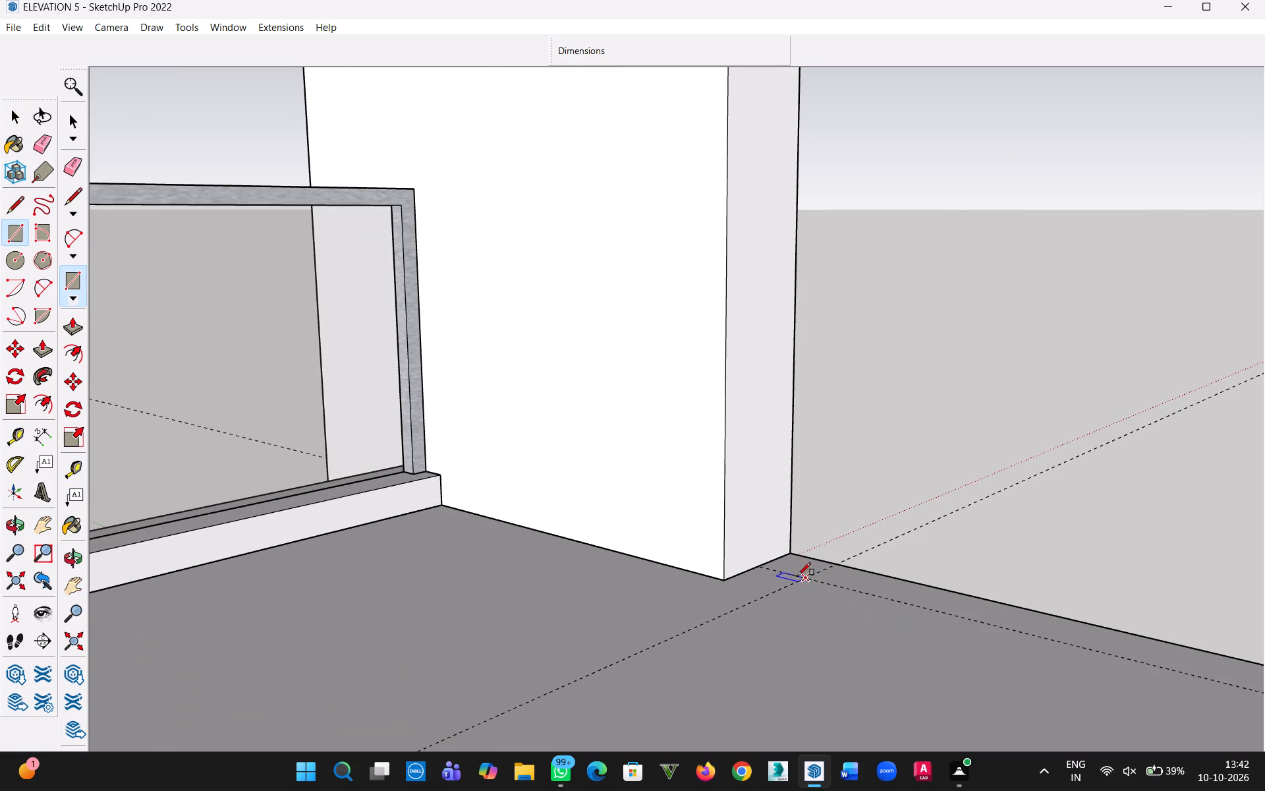
{"action": "left_click", "coordinate": [766, 562]}
{"action": "key", "text": "h"}
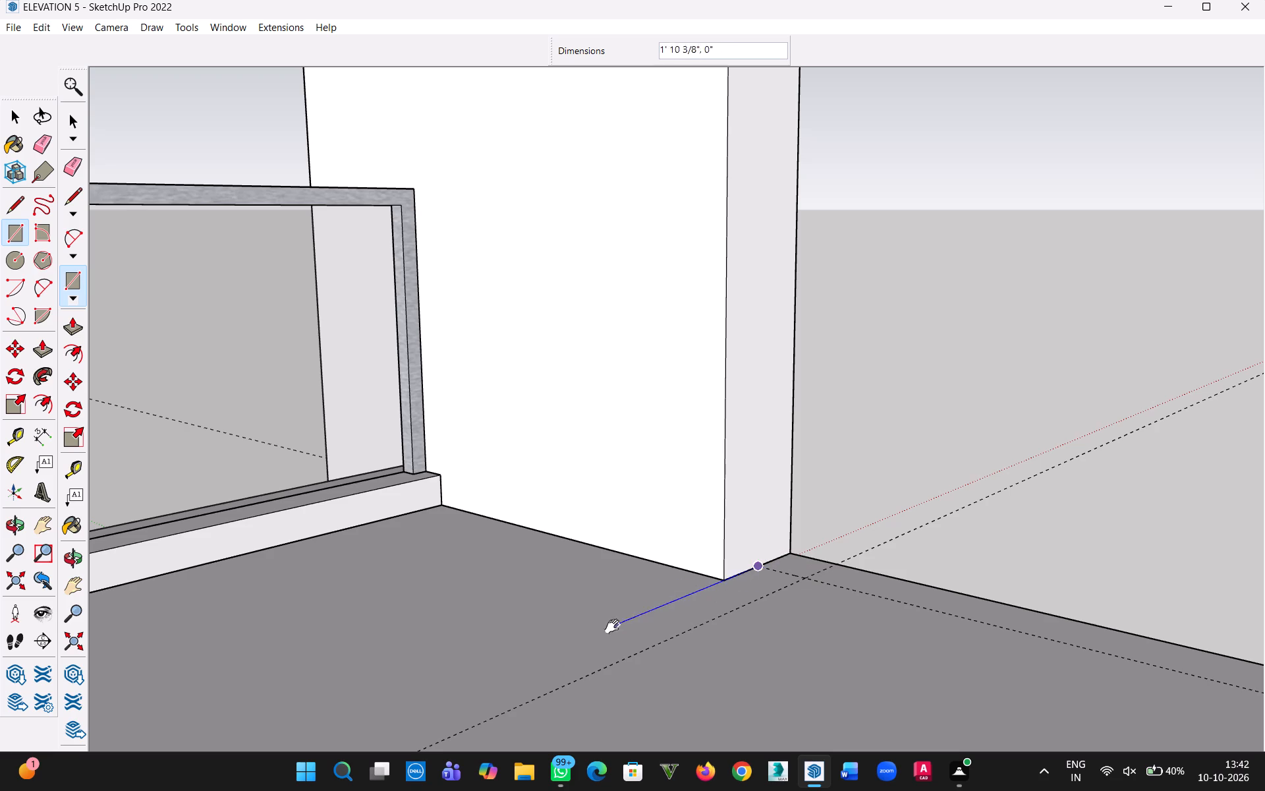
{"action": "left_click_drag", "start_coordinate": [615, 627], "coordinate": [1096, 418]}
{"action": "left_click_drag", "start_coordinate": [690, 708], "coordinate": [1217, 544]}
{"action": "scroll", "coordinate": [1024, 630], "scroll_direction": "down", "scroll_amount": 3}
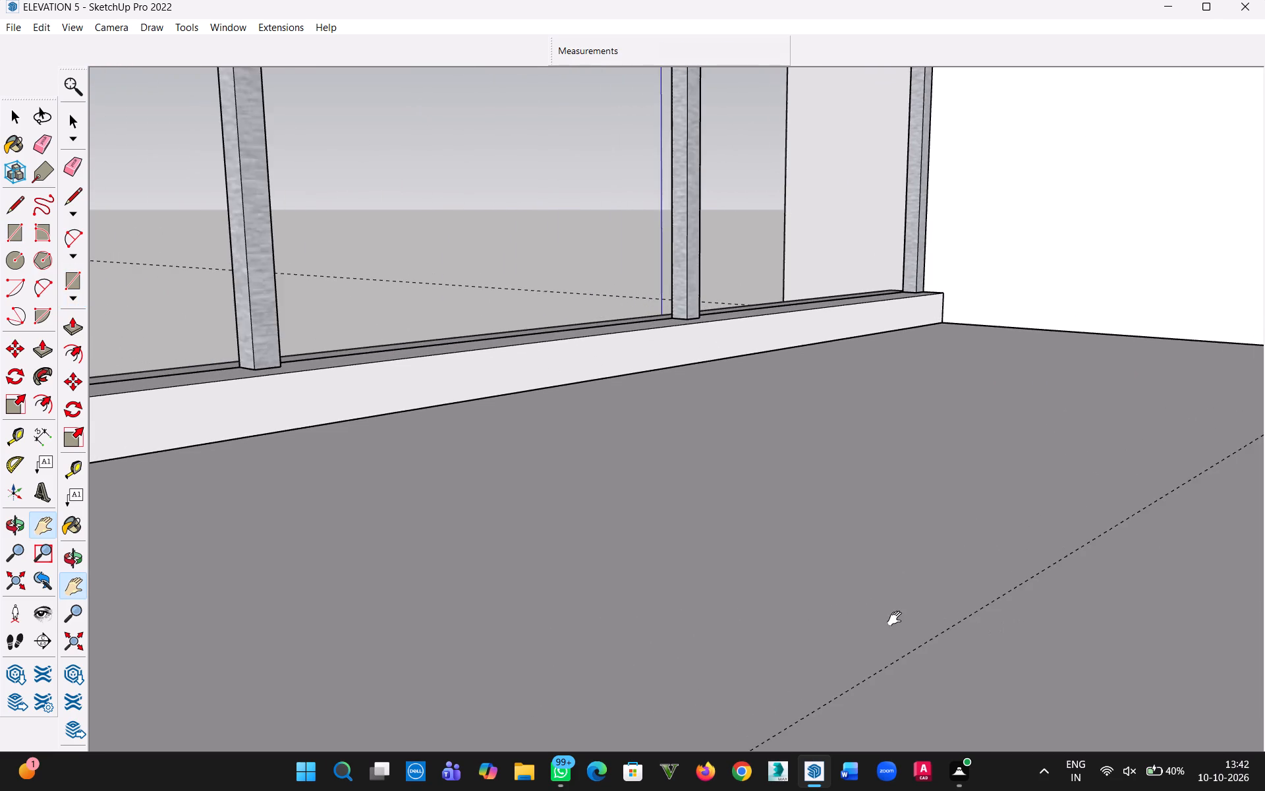
{"action": "left_click_drag", "start_coordinate": [897, 619], "coordinate": [876, 716]}
{"action": "left_click_drag", "start_coordinate": [811, 720], "coordinate": [1195, 337]}
{"action": "left_click_drag", "start_coordinate": [689, 667], "coordinate": [799, 639]}
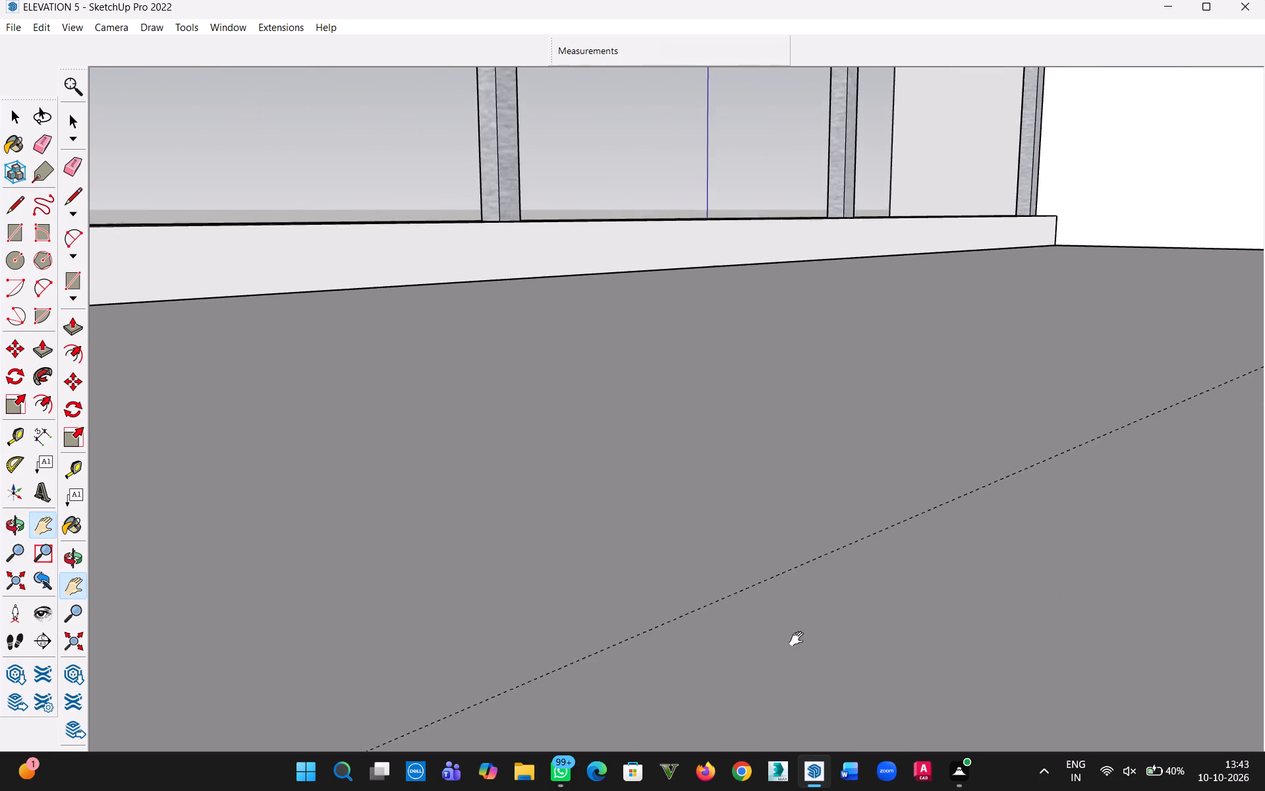
{"action": "left_click_drag", "start_coordinate": [799, 639], "coordinate": [1198, 464]}
{"action": "left_click_drag", "start_coordinate": [514, 732], "coordinate": [1202, 371]}
{"action": "left_click_drag", "start_coordinate": [345, 659], "coordinate": [1245, 437]}
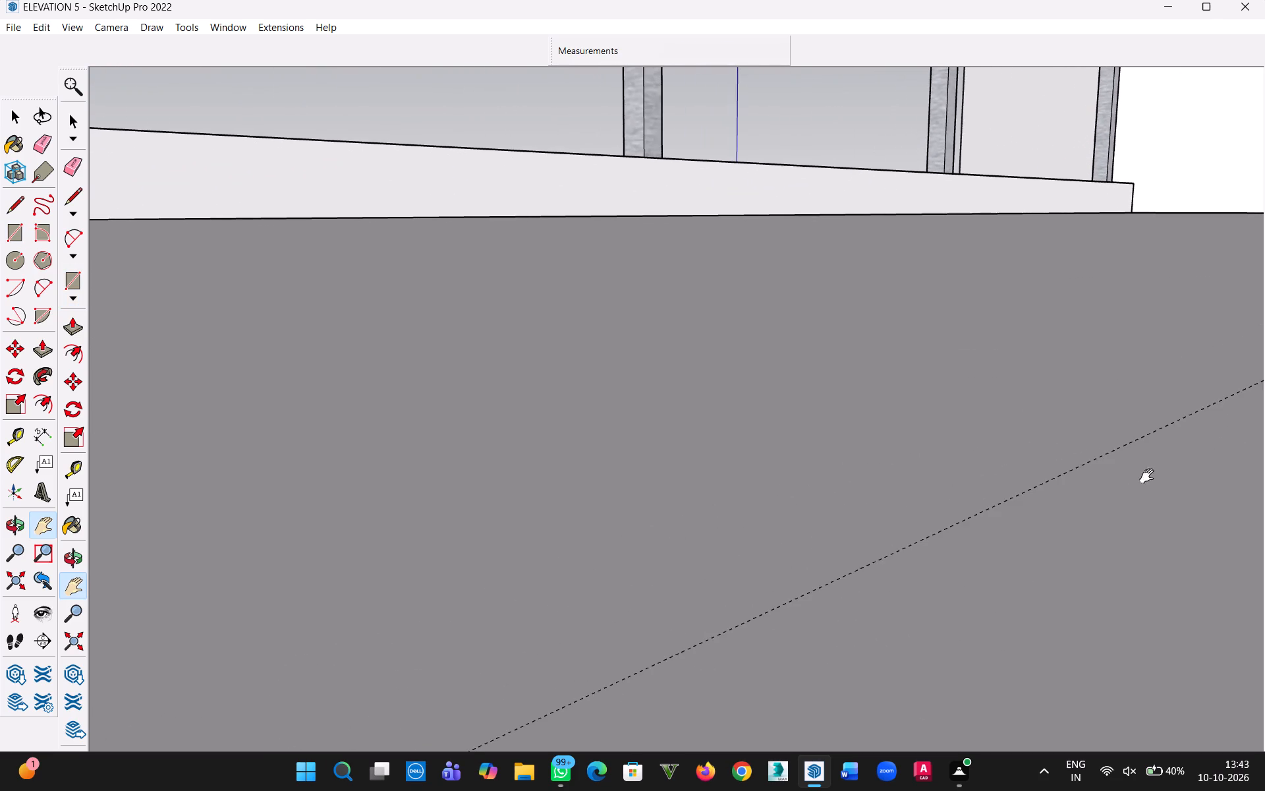
{"action": "left_click_drag", "start_coordinate": [372, 732], "coordinate": [1157, 270]}
{"action": "left_click_drag", "start_coordinate": [453, 436], "coordinate": [999, 516]}
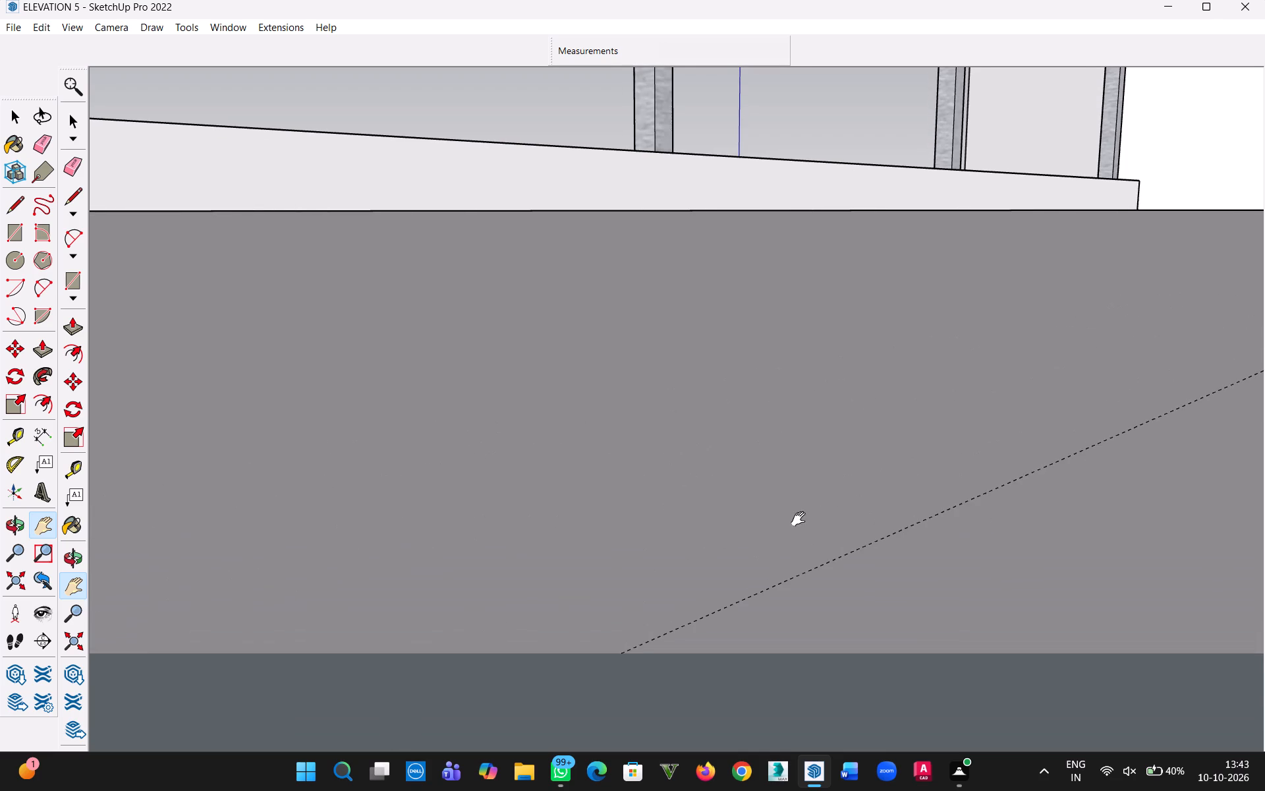
{"action": "scroll", "coordinate": [801, 519], "scroll_direction": "down", "scroll_amount": 4}
{"action": "scroll", "coordinate": [751, 564], "scroll_direction": "down", "scroll_amount": 13}
{"action": "left_click_drag", "start_coordinate": [651, 624], "coordinate": [1003, 362]}
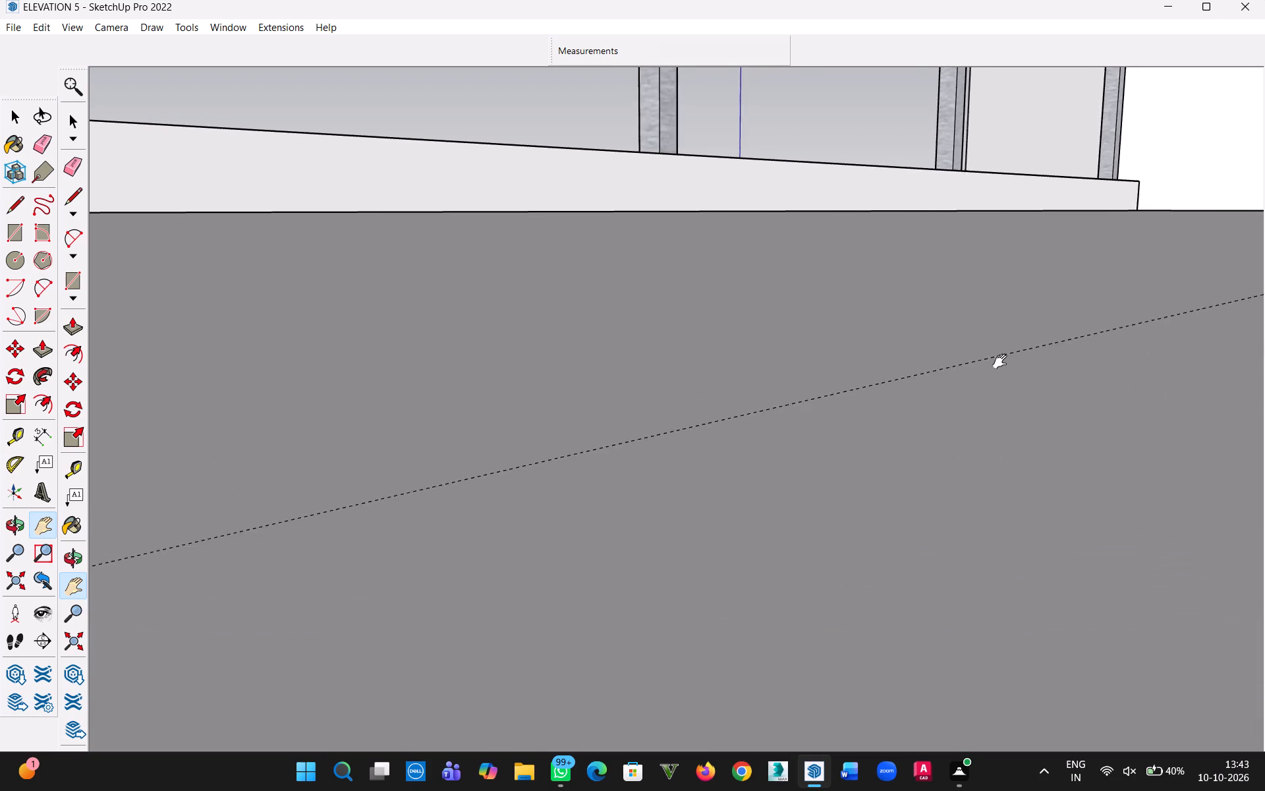
{"action": "left_click_drag", "start_coordinate": [1003, 362], "coordinate": [1209, 322]}
{"action": "left_click_drag", "start_coordinate": [403, 601], "coordinate": [741, 477]}
{"action": "scroll", "coordinate": [444, 403], "scroll_direction": "down", "scroll_amount": 11}
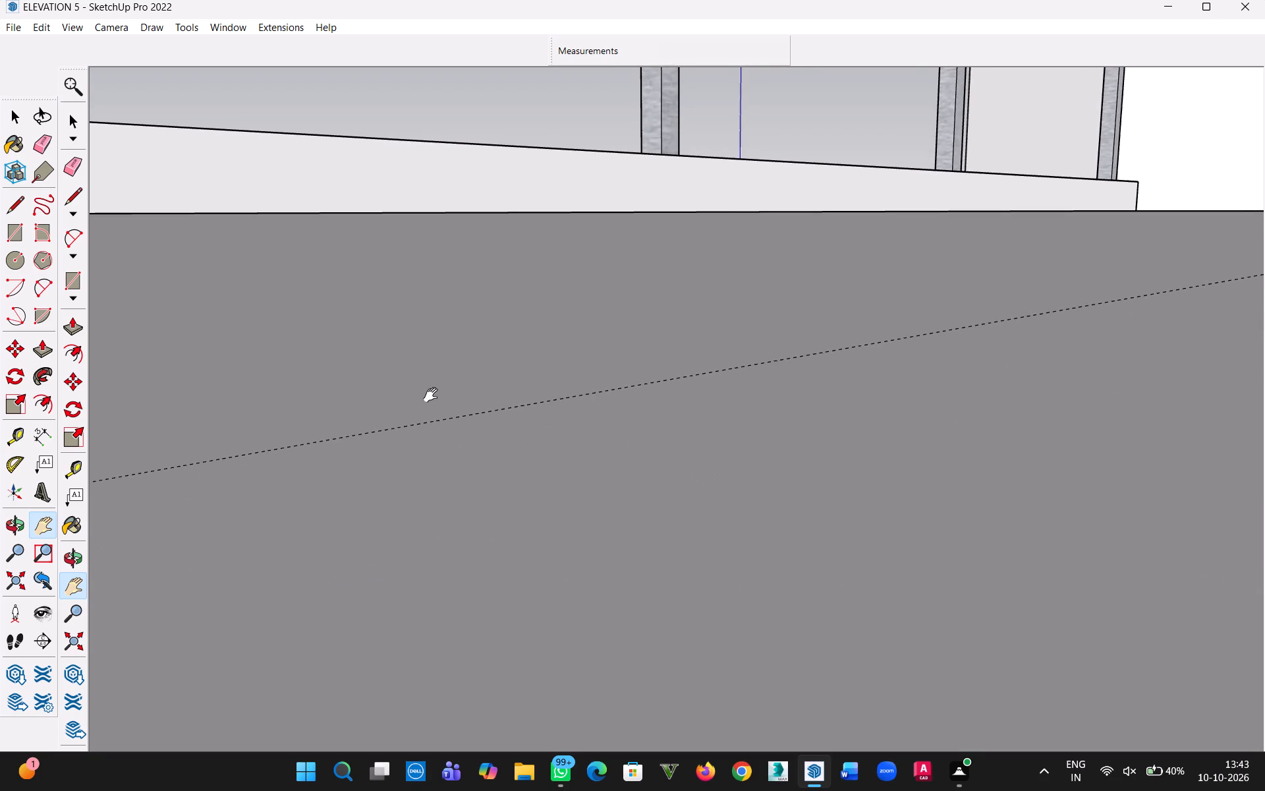
{"action": "middle_click_drag", "start_coordinate": [266, 318], "coordinate": [122, 479]}
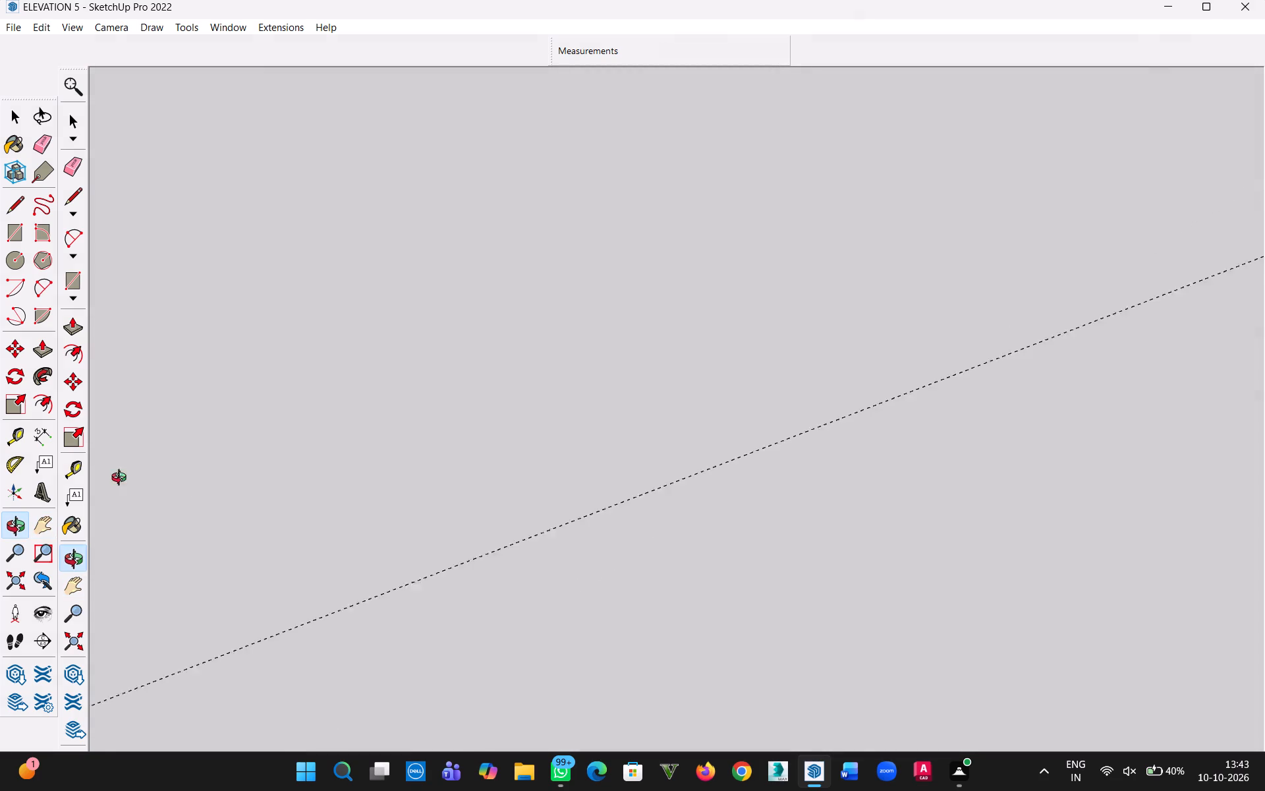
{"action": "middle_click_drag", "start_coordinate": [122, 479], "coordinate": [107, 476]}
{"action": "left_click_drag", "start_coordinate": [157, 460], "coordinate": [893, 260]}
{"action": "scroll", "coordinate": [616, 393], "scroll_direction": "down", "scroll_amount": 11}
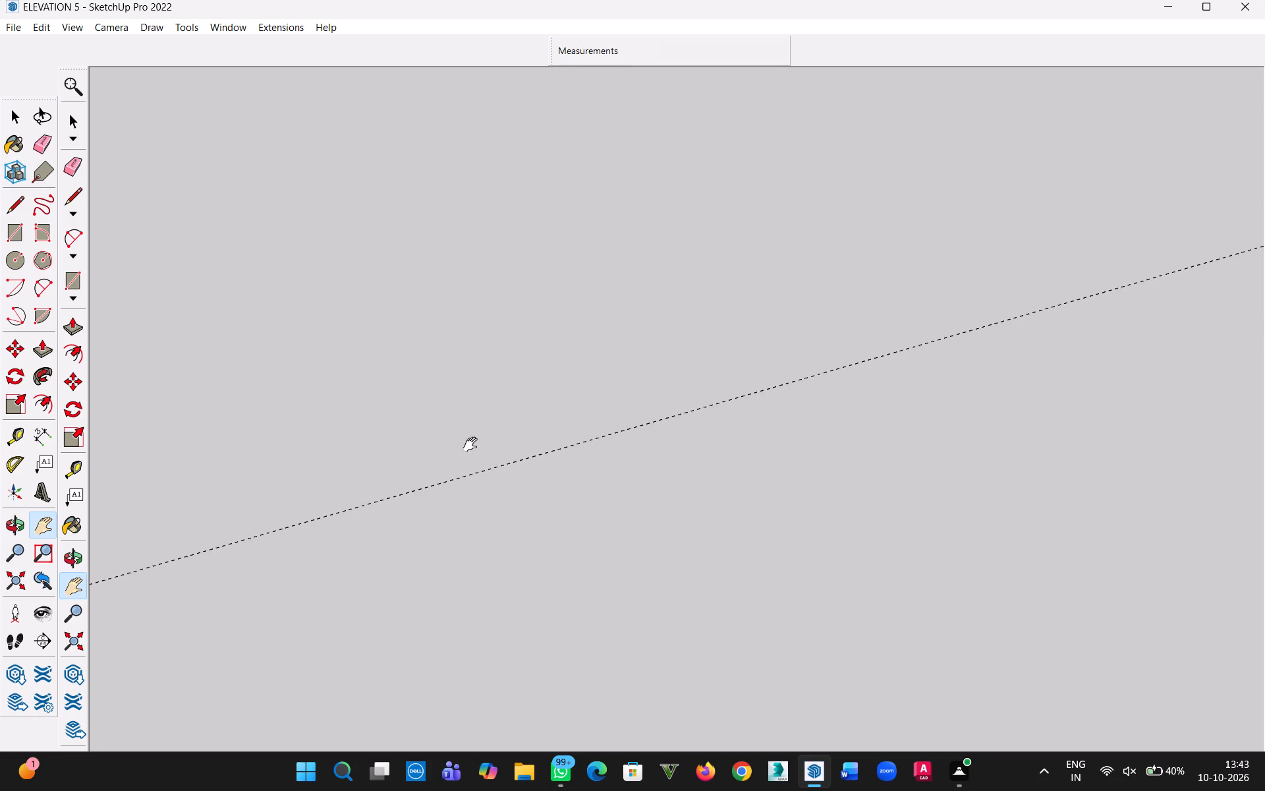
{"action": "scroll", "coordinate": [473, 445], "scroll_direction": "down", "scroll_amount": 12}
{"action": "middle_click_drag", "start_coordinate": [424, 480], "coordinate": [607, 288]}
{"action": "scroll", "coordinate": [423, 481], "scroll_direction": "down", "scroll_amount": 8}
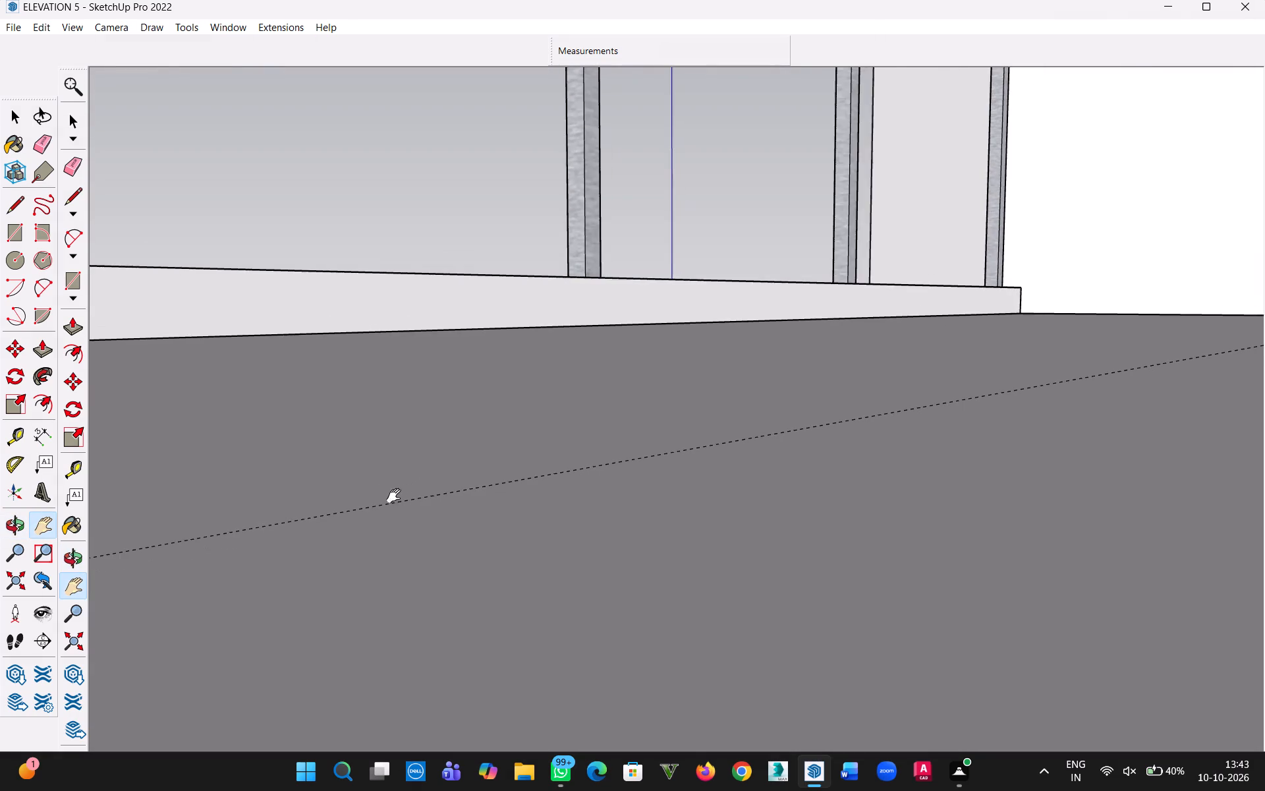
{"action": "scroll", "coordinate": [397, 496], "scroll_direction": "down", "scroll_amount": 3}
{"action": "left_click_drag", "start_coordinate": [310, 517], "coordinate": [1048, 461]}
{"action": "scroll", "coordinate": [478, 566], "scroll_direction": "down", "scroll_amount": 10}
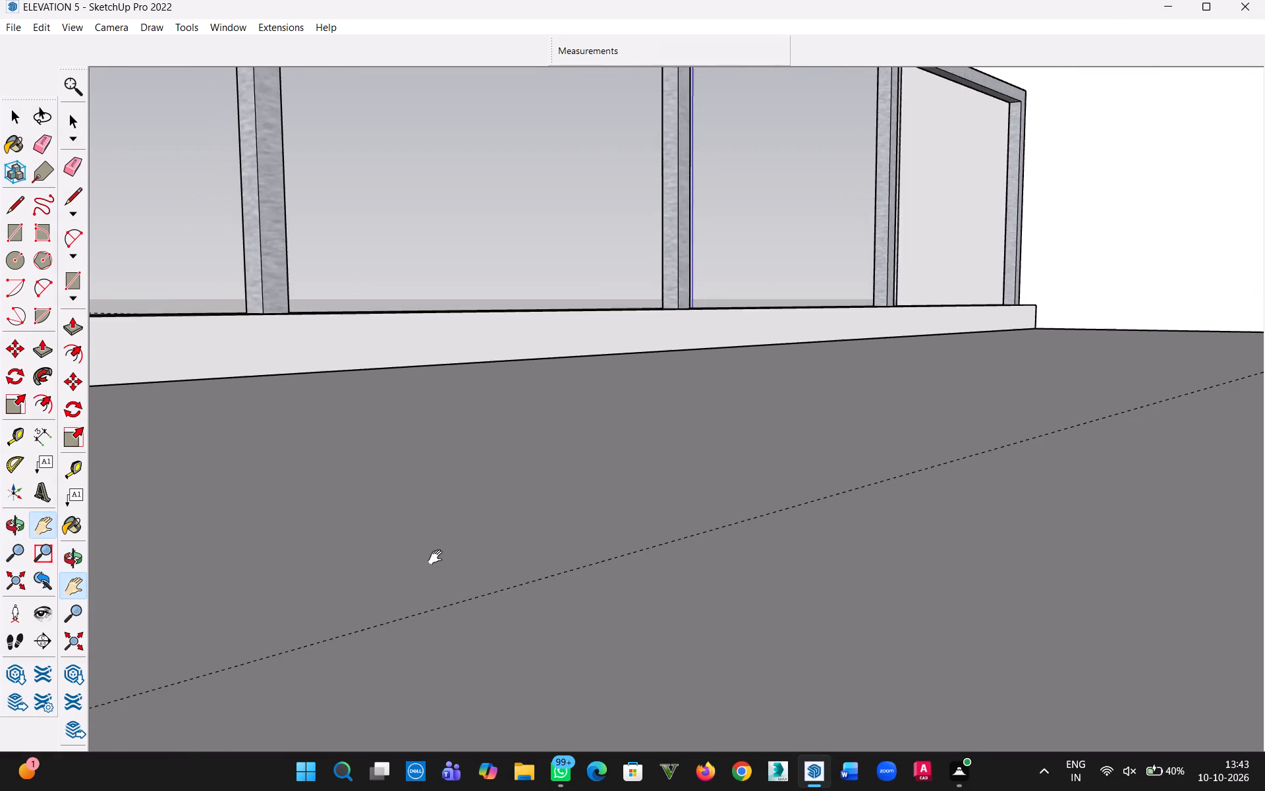
{"action": "scroll", "coordinate": [438, 558], "scroll_direction": "down", "scroll_amount": 20}
{"action": "scroll", "coordinate": [438, 558], "scroll_direction": "down", "scroll_amount": 3}
{"action": "left_click_drag", "start_coordinate": [241, 613], "coordinate": [582, 560]}
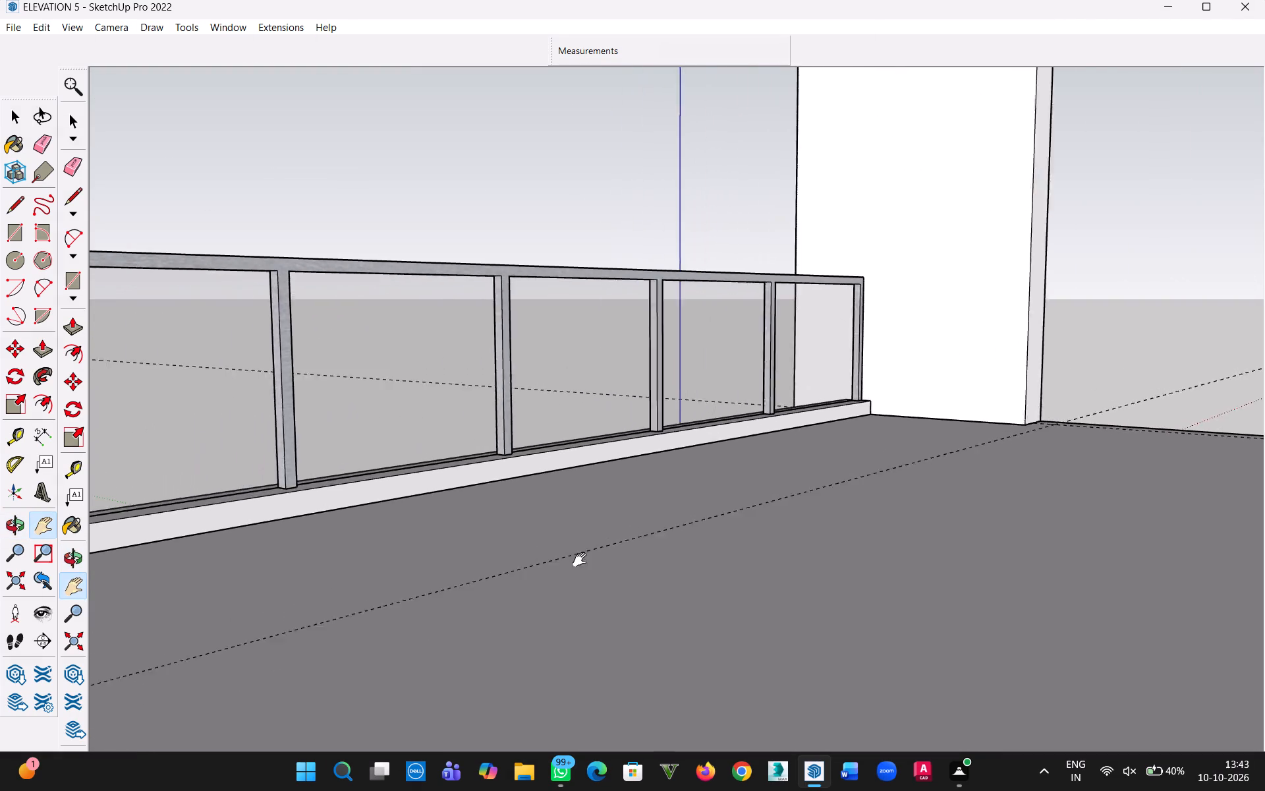
{"action": "left_click_drag", "start_coordinate": [582, 560], "coordinate": [795, 541]}
{"action": "left_click_drag", "start_coordinate": [265, 702], "coordinate": [957, 353]}
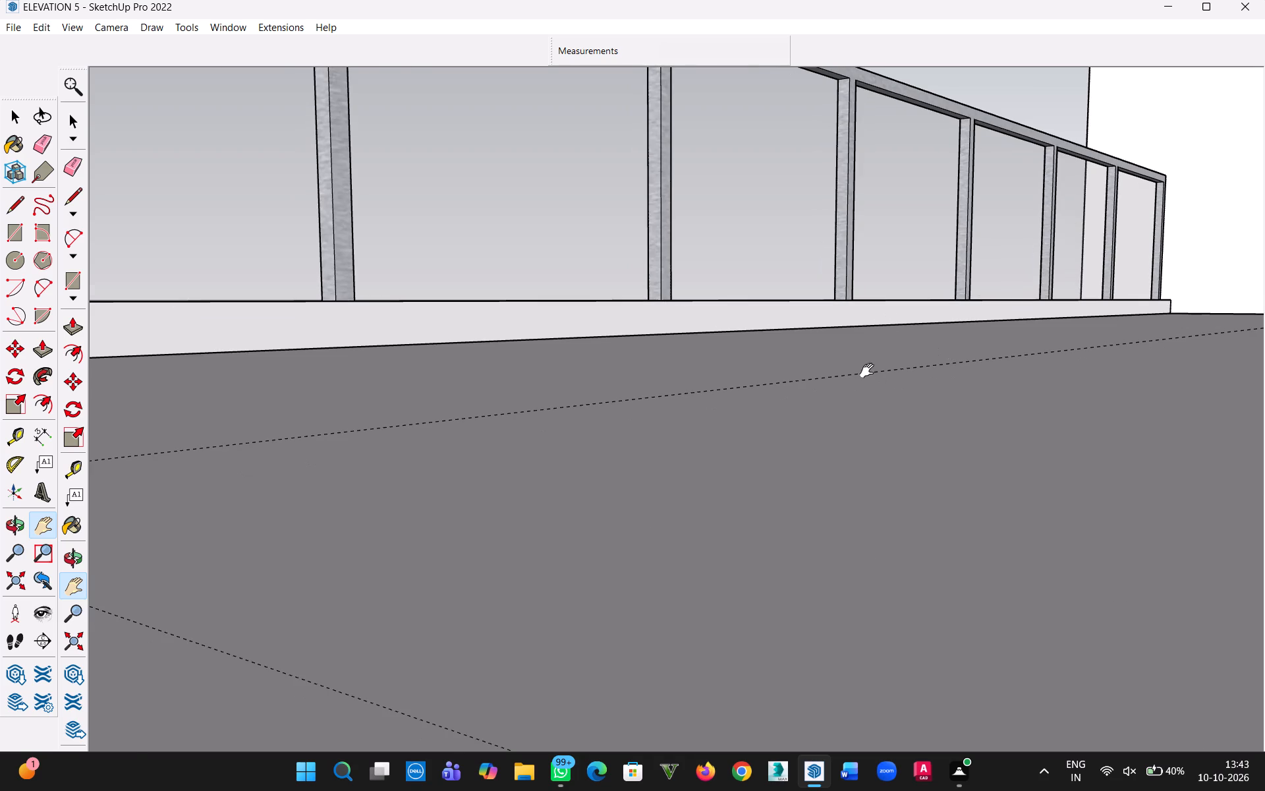
{"action": "scroll", "coordinate": [870, 371], "scroll_direction": "down", "scroll_amount": 8}
{"action": "left_click_drag", "start_coordinate": [824, 343], "coordinate": [843, 447]}
{"action": "key", "text": "Escape"}
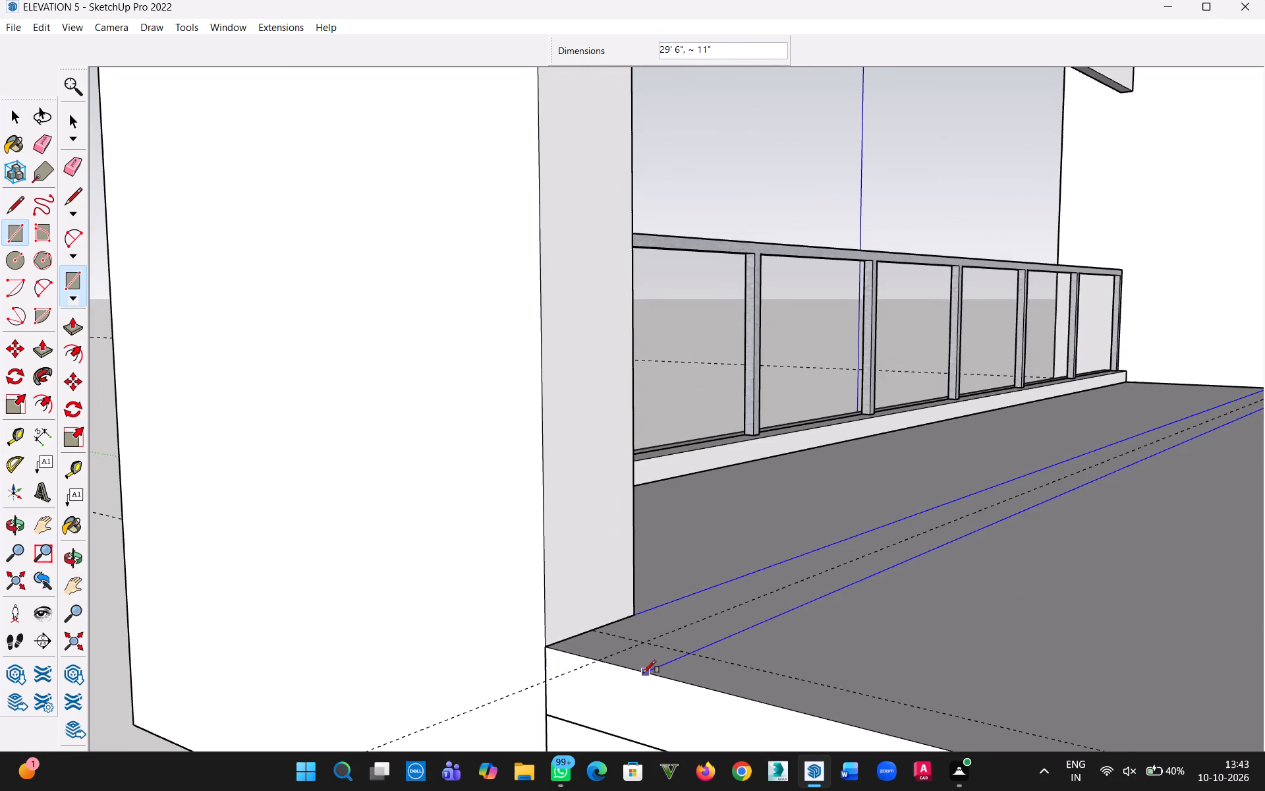
{"action": "scroll", "coordinate": [643, 660], "scroll_direction": "up", "scroll_amount": 14}
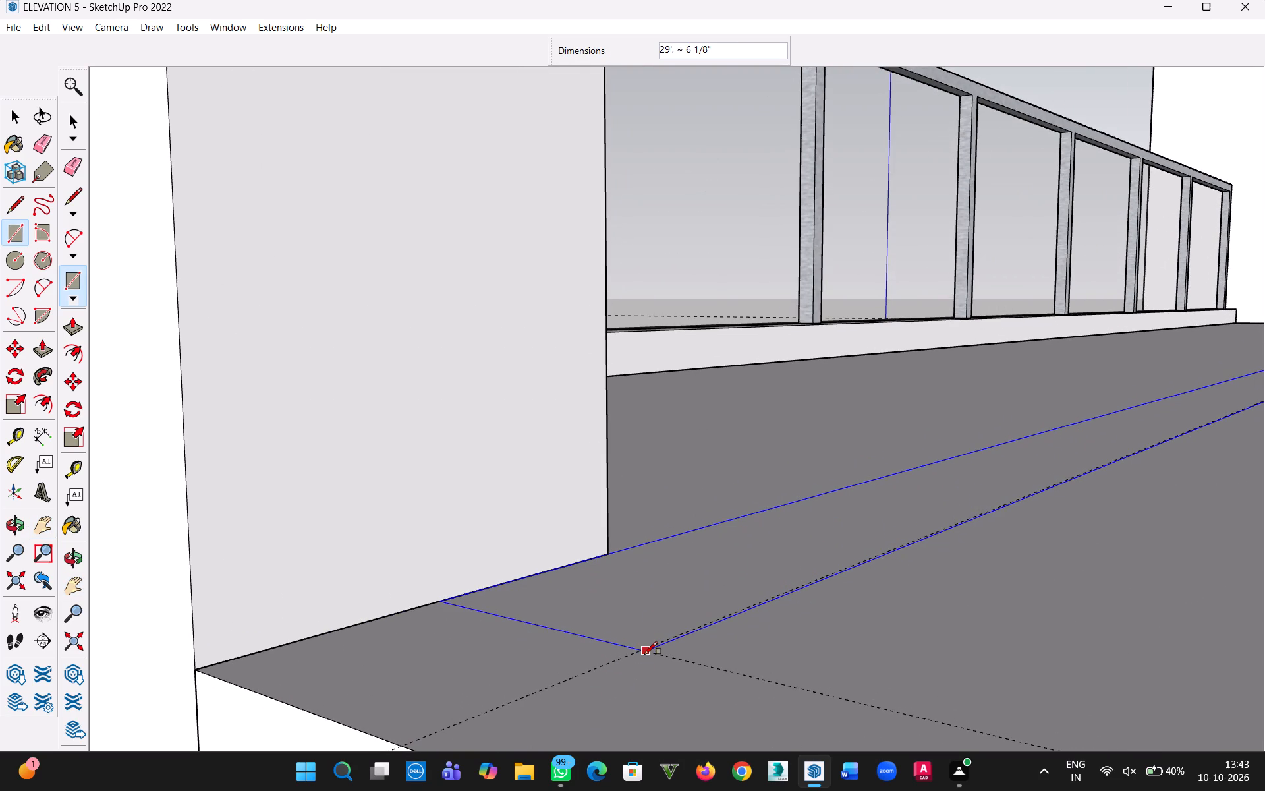
{"action": "left_click", "coordinate": [642, 654]}
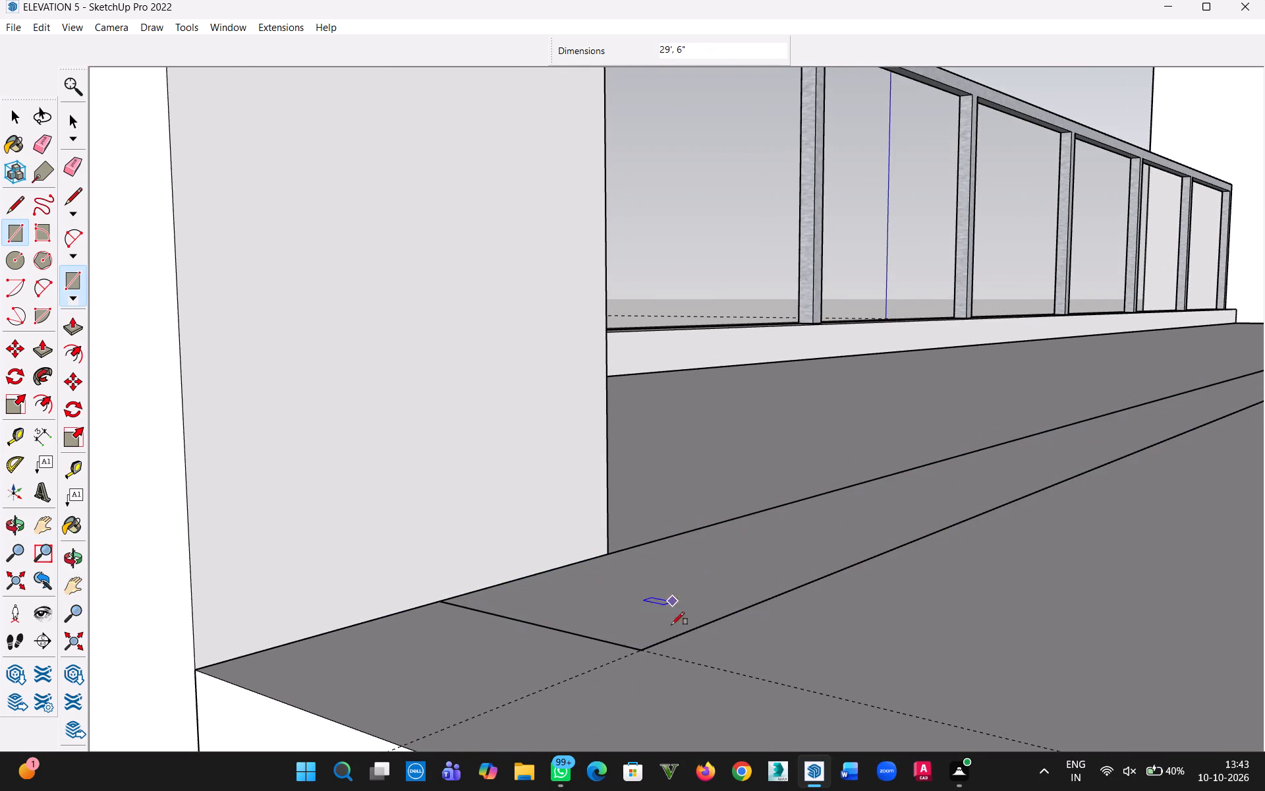
Push/pull the 29' by 6" floor strip upward by 10' to form the wall.
{"action": "key", "text": "p"}
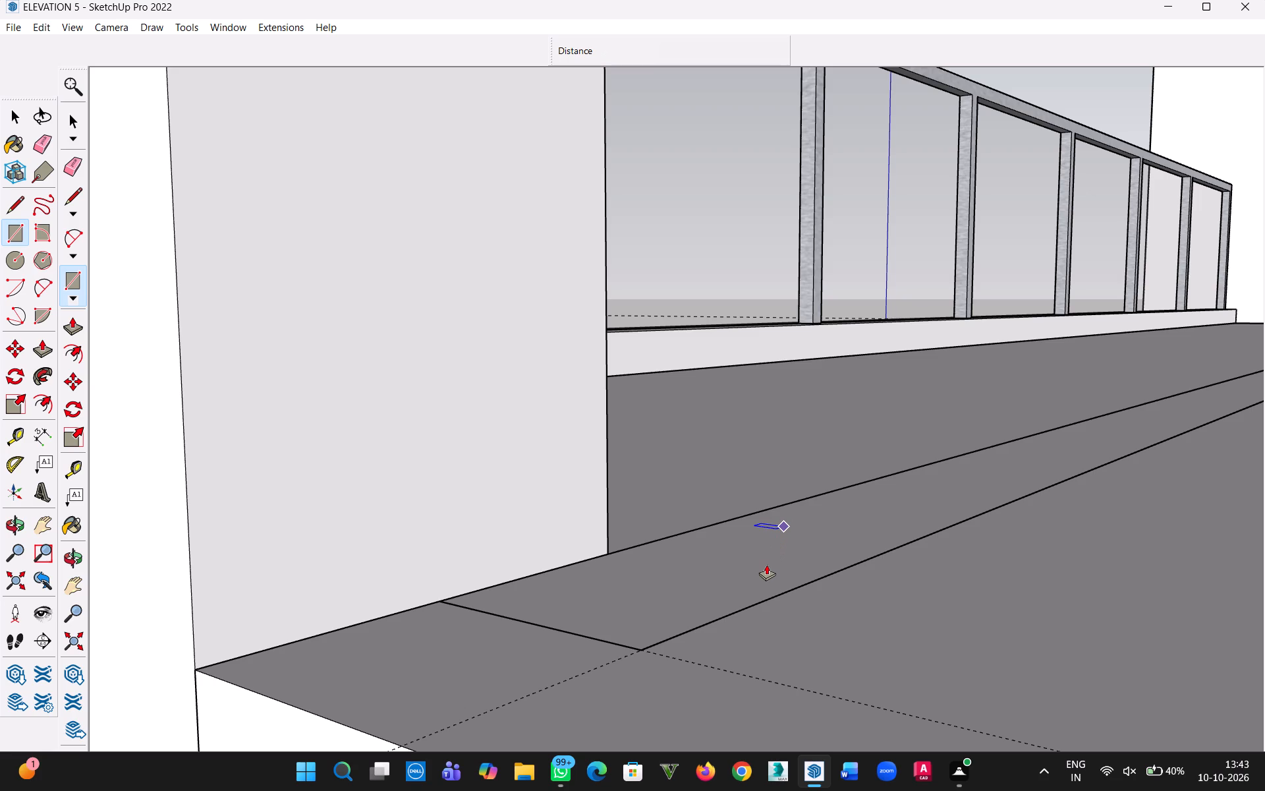
{"action": "left_click", "coordinate": [750, 575]}
{"action": "type", "text": "10'"}
{"action": "key", "text": "Return"}
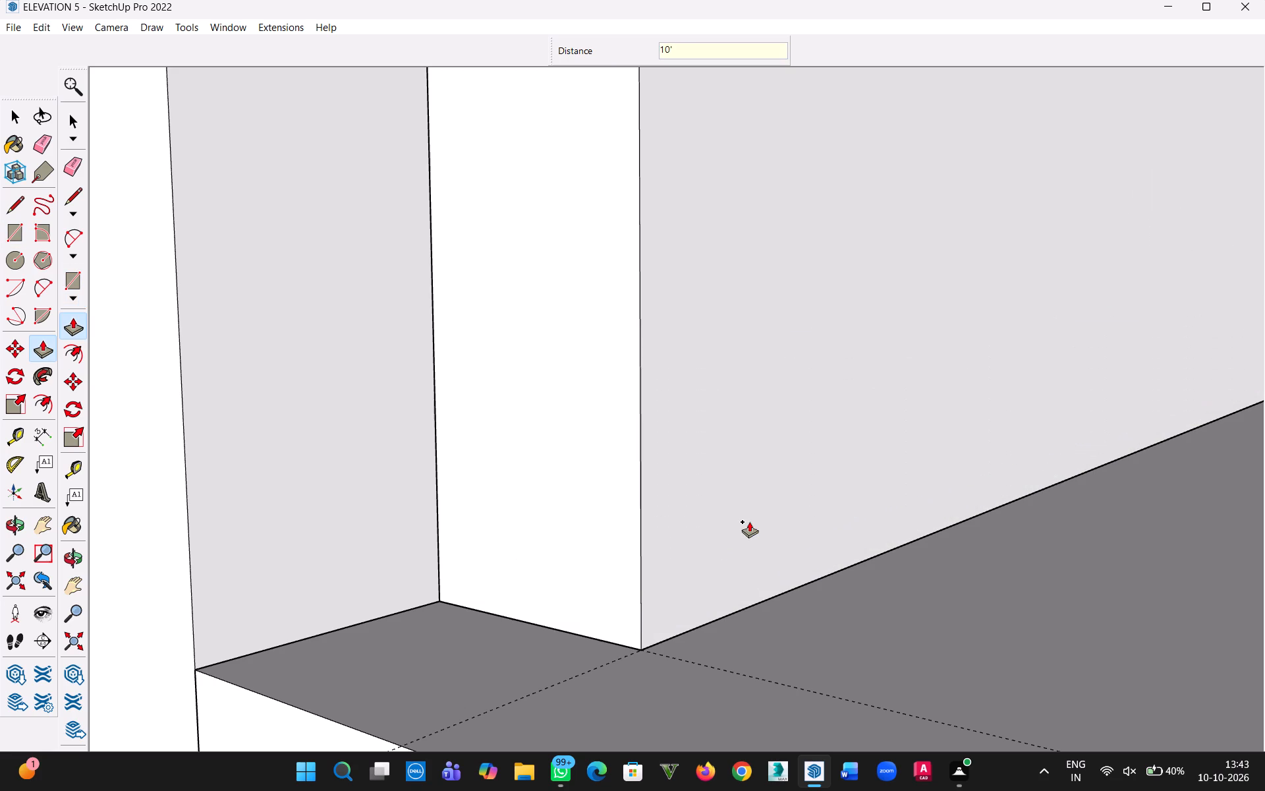
Select all connected faces and edges of the new 10' wall and make them a group.
{"action": "scroll", "coordinate": [735, 528], "scroll_direction": "down", "scroll_amount": 6}
{"action": "scroll", "coordinate": [811, 582], "scroll_direction": "down", "scroll_amount": 7}
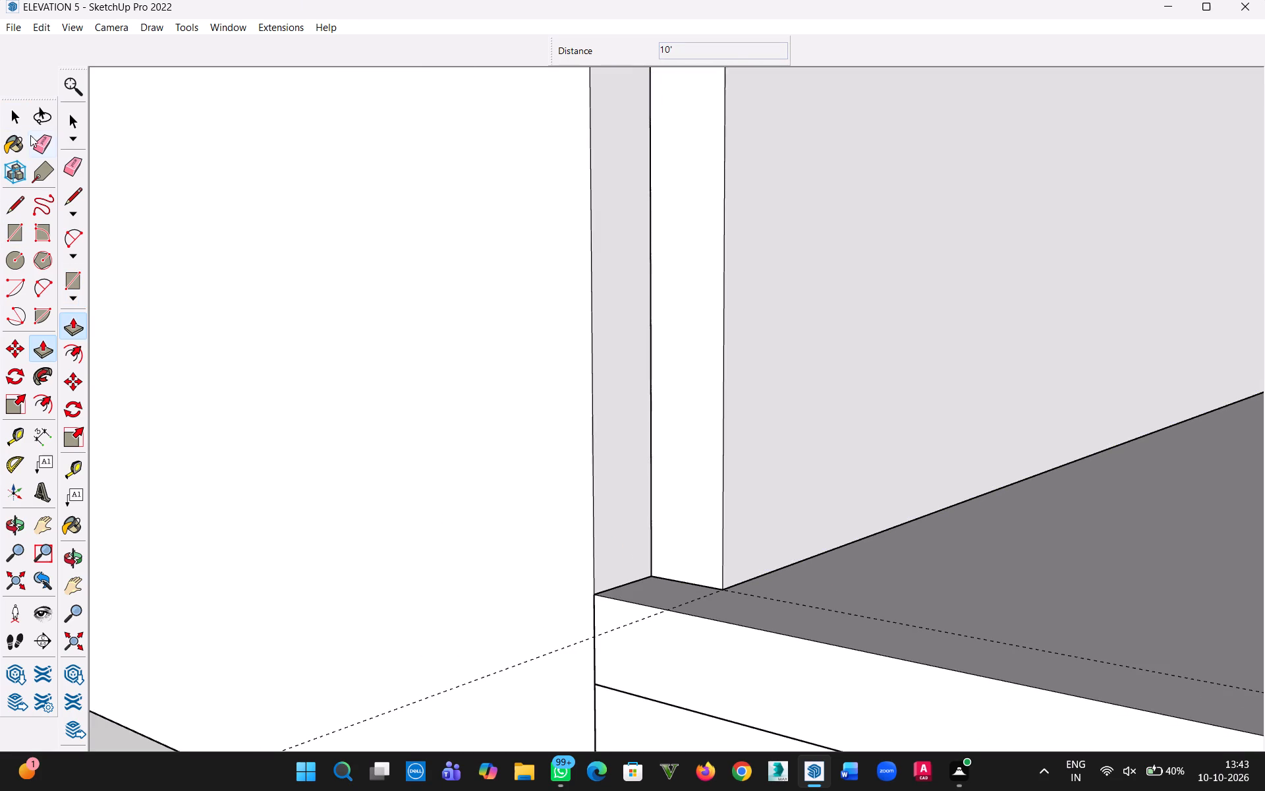
{"action": "left_click", "coordinate": [19, 121]}
{"action": "triple_click", "coordinate": [864, 277]}
{"action": "right_click", "coordinate": [860, 279]}
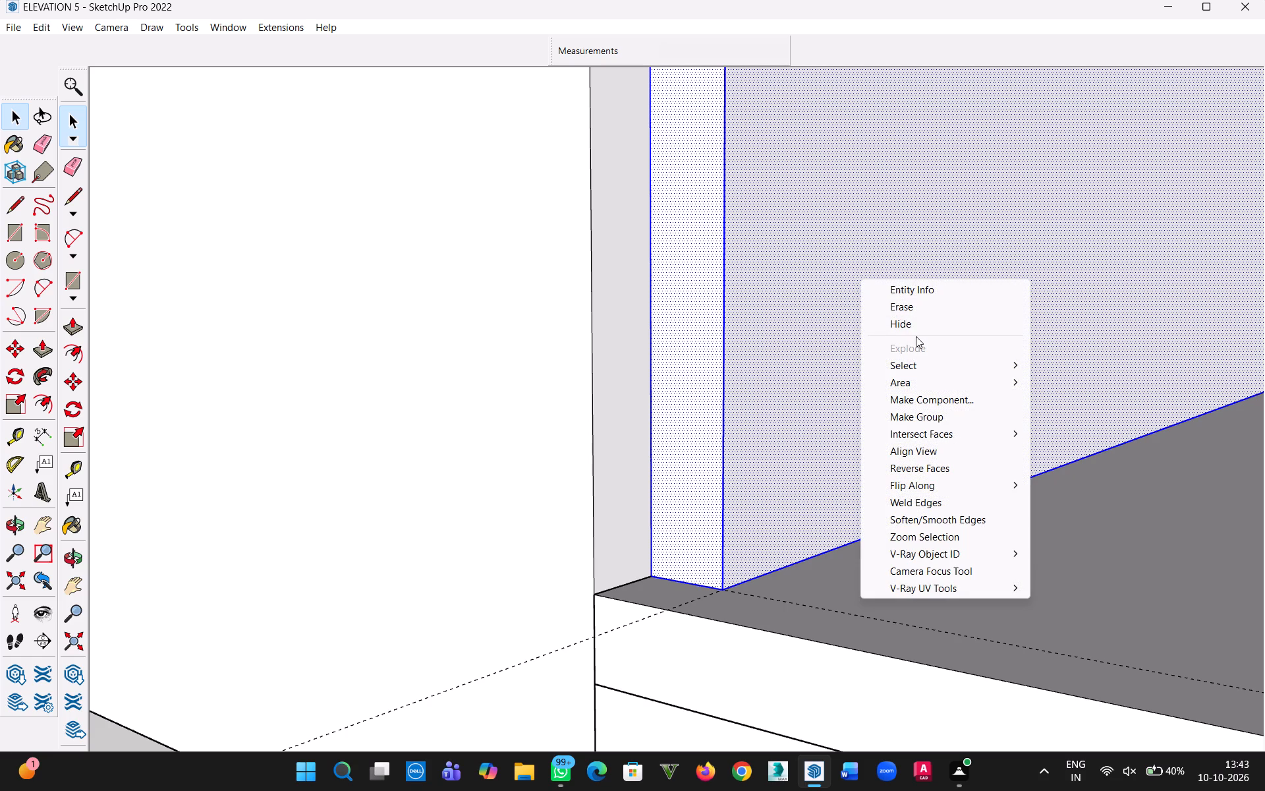
{"action": "left_click", "coordinate": [920, 419]}
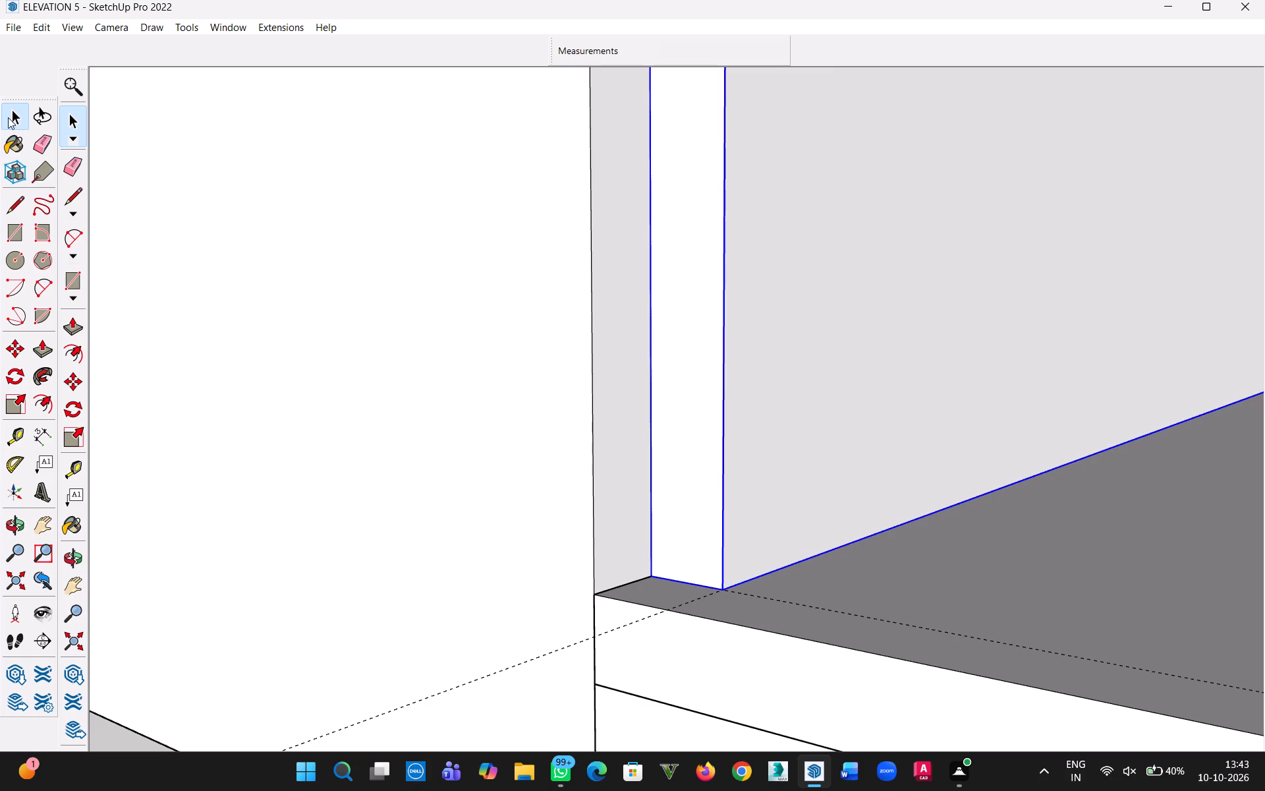
Hide the outer wall group of the storey directly above the new wall.
{"action": "left_click", "coordinate": [8, 117]}
{"action": "left_click", "coordinate": [241, 353]}
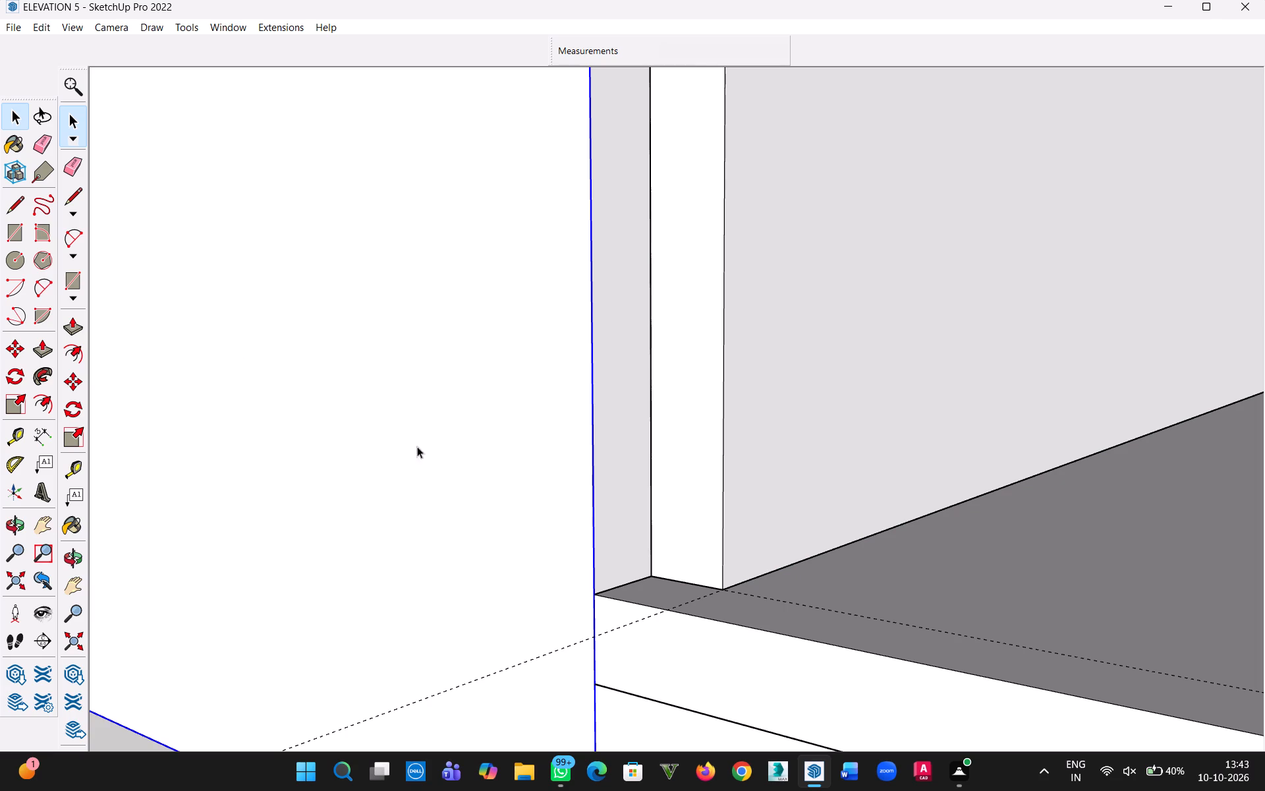
{"action": "scroll", "coordinate": [684, 423], "scroll_direction": "down", "scroll_amount": 6}
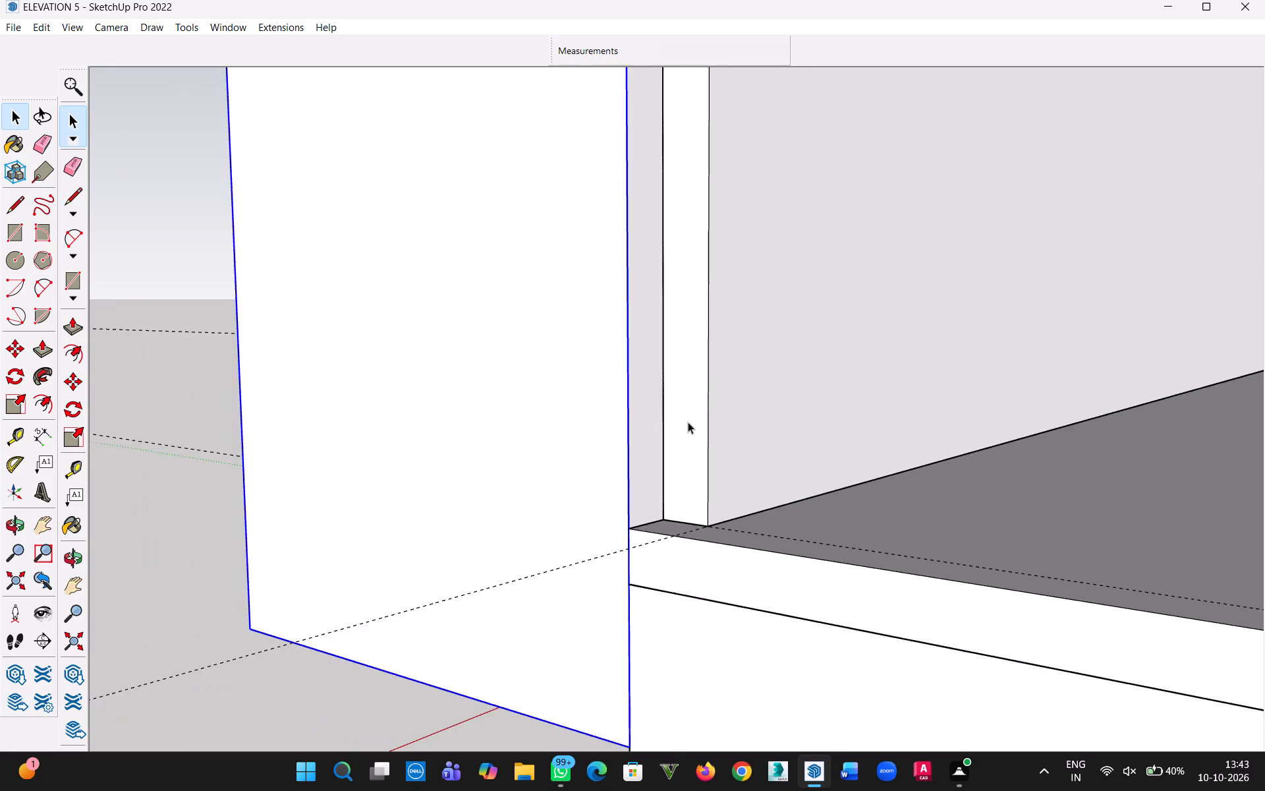
{"action": "scroll", "coordinate": [688, 422], "scroll_direction": "down", "scroll_amount": 16}
{"action": "middle_click_drag", "start_coordinate": [660, 380], "coordinate": [920, 513]}
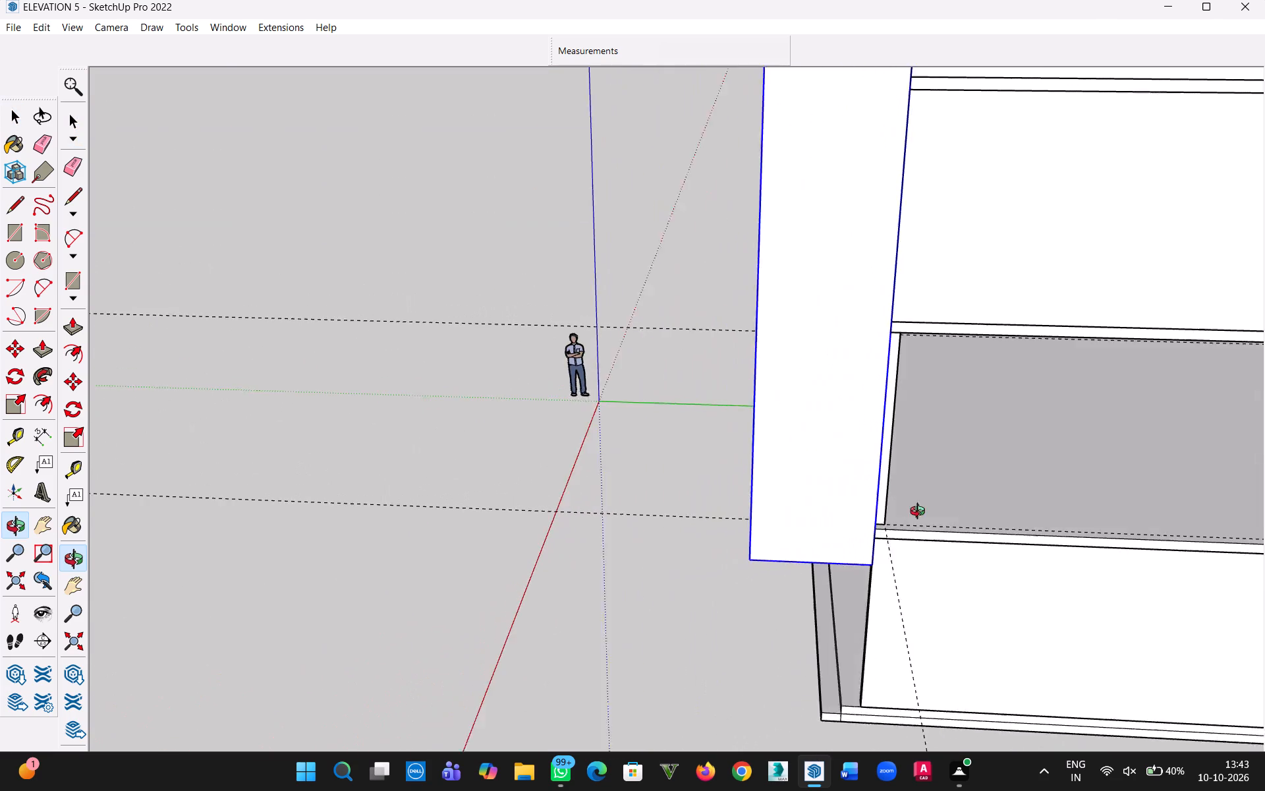
{"action": "middle_click_drag", "start_coordinate": [920, 513], "coordinate": [934, 510]}
{"action": "scroll", "coordinate": [926, 504], "scroll_direction": "up", "scroll_amount": 1}
{"action": "middle_click_drag", "start_coordinate": [924, 504], "coordinate": [725, 488]}
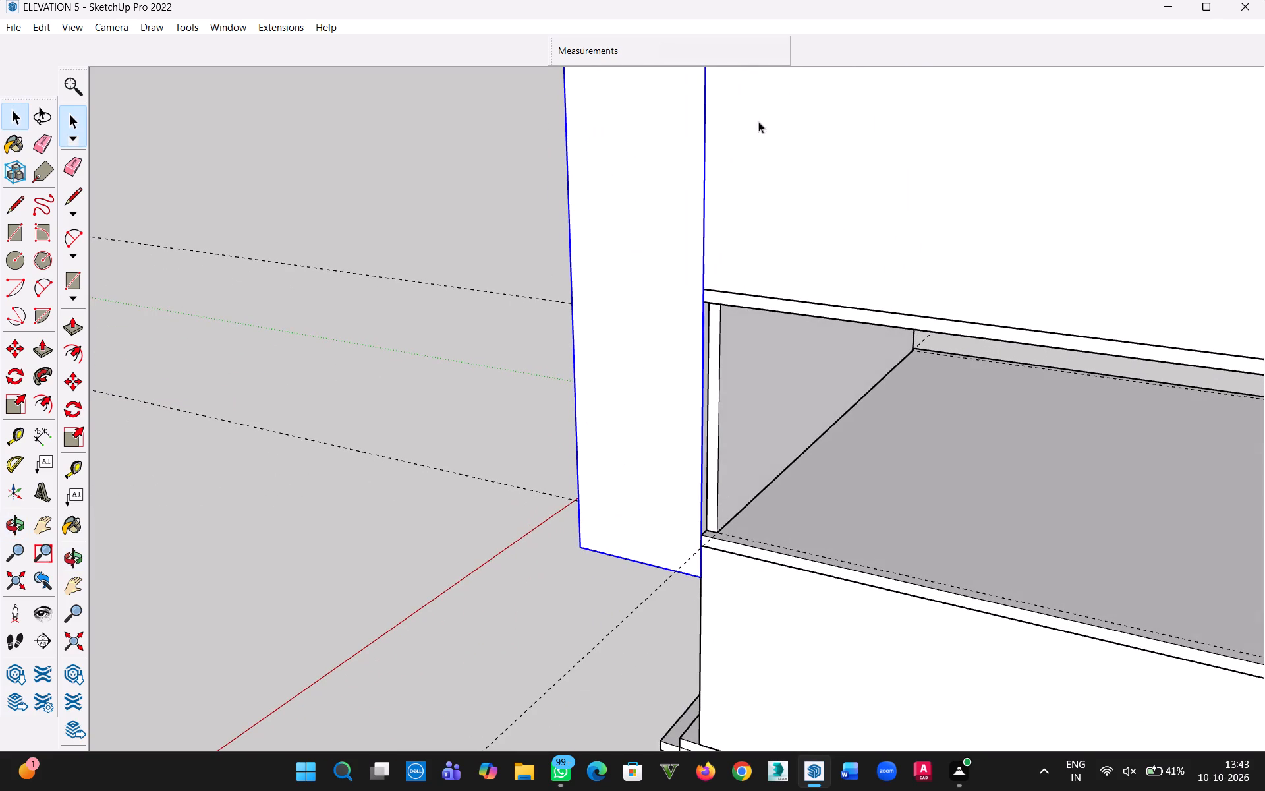
{"action": "left_click", "coordinate": [840, 150]}
{"action": "right_click", "coordinate": [839, 156]}
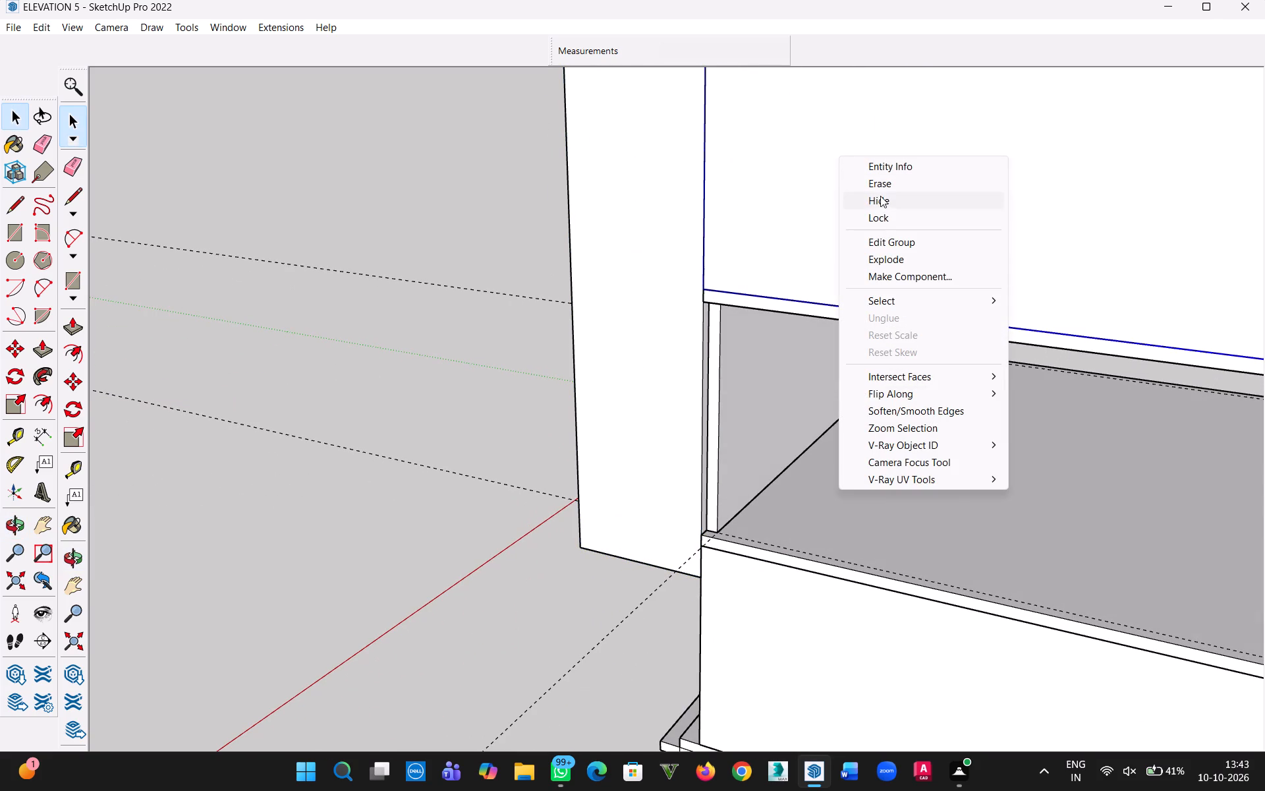
{"action": "left_click", "coordinate": [880, 196]}
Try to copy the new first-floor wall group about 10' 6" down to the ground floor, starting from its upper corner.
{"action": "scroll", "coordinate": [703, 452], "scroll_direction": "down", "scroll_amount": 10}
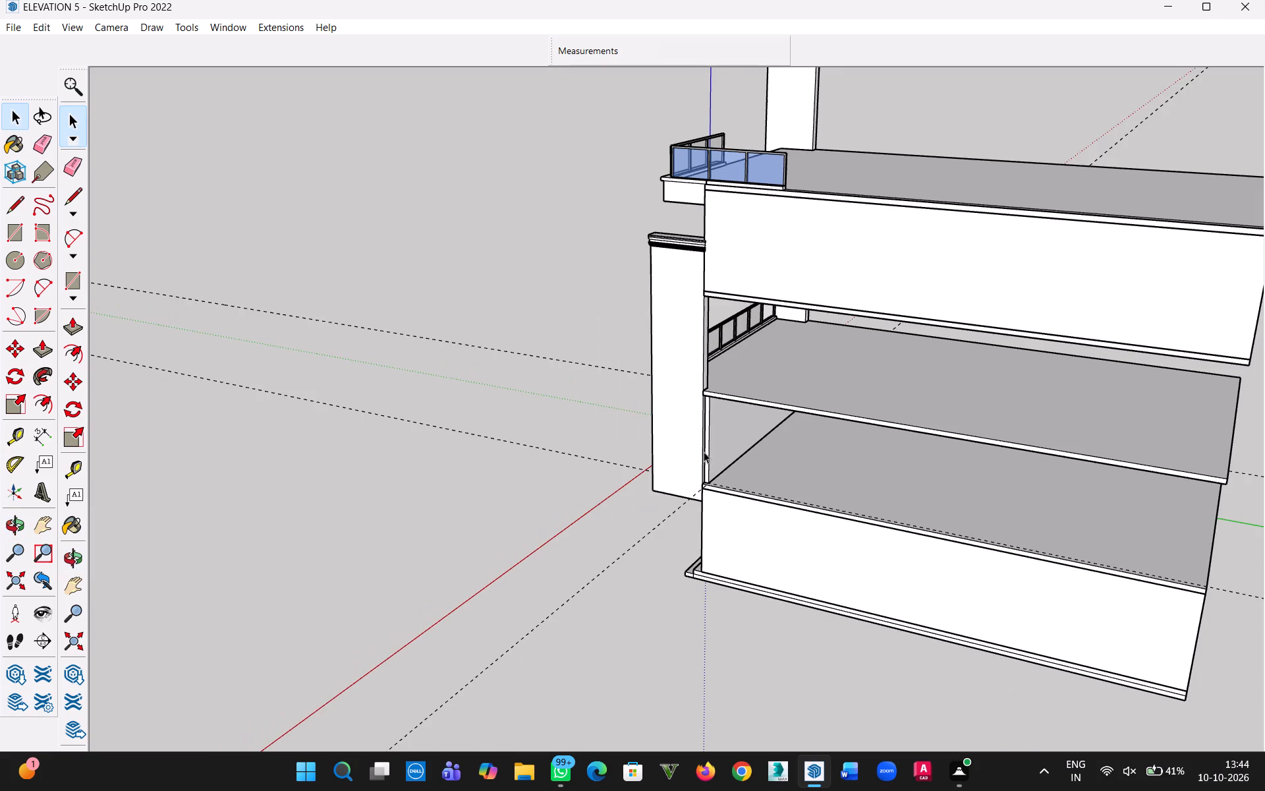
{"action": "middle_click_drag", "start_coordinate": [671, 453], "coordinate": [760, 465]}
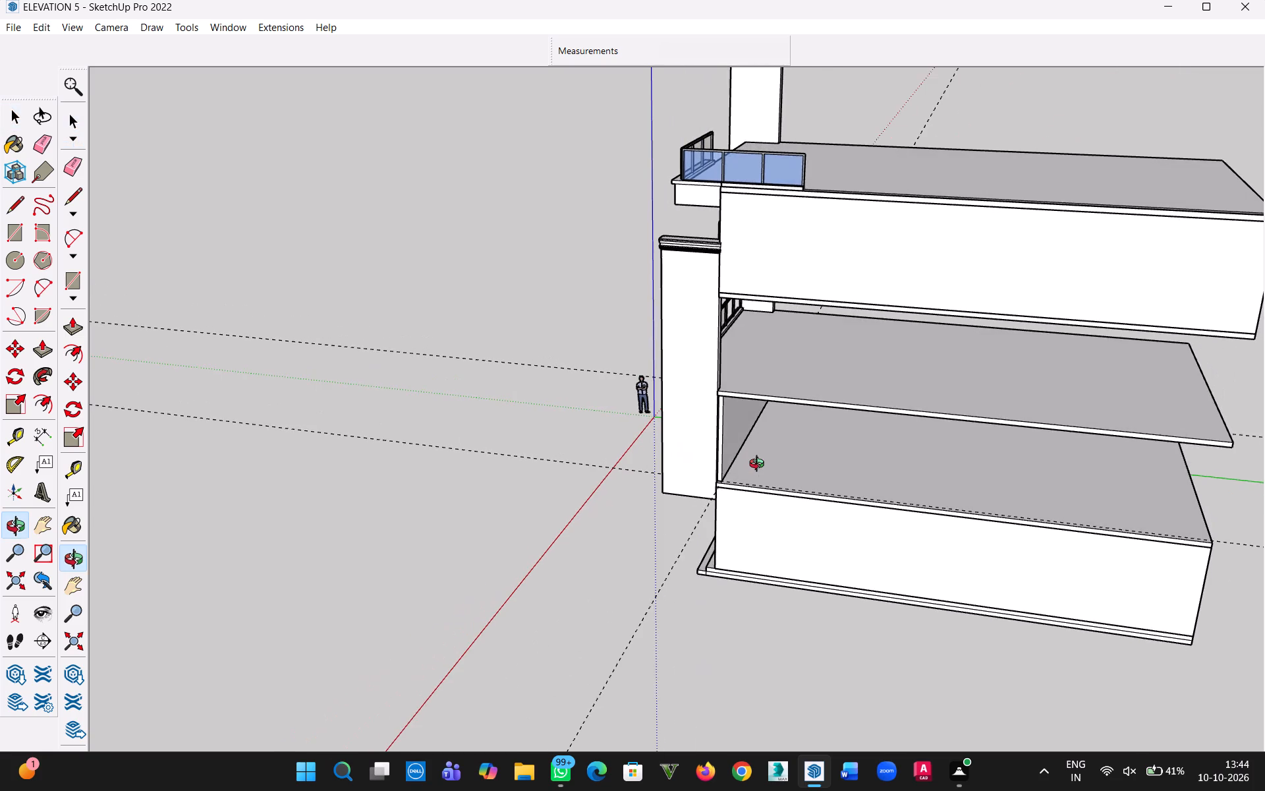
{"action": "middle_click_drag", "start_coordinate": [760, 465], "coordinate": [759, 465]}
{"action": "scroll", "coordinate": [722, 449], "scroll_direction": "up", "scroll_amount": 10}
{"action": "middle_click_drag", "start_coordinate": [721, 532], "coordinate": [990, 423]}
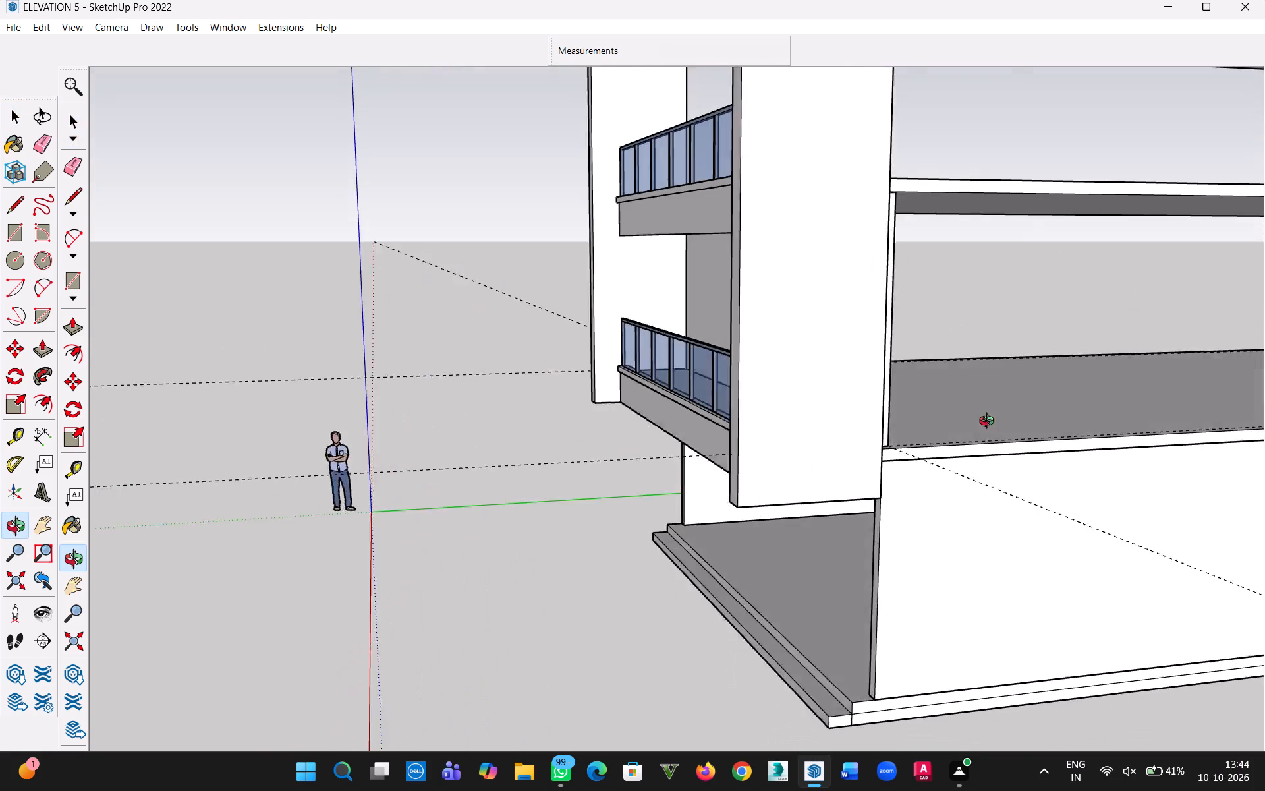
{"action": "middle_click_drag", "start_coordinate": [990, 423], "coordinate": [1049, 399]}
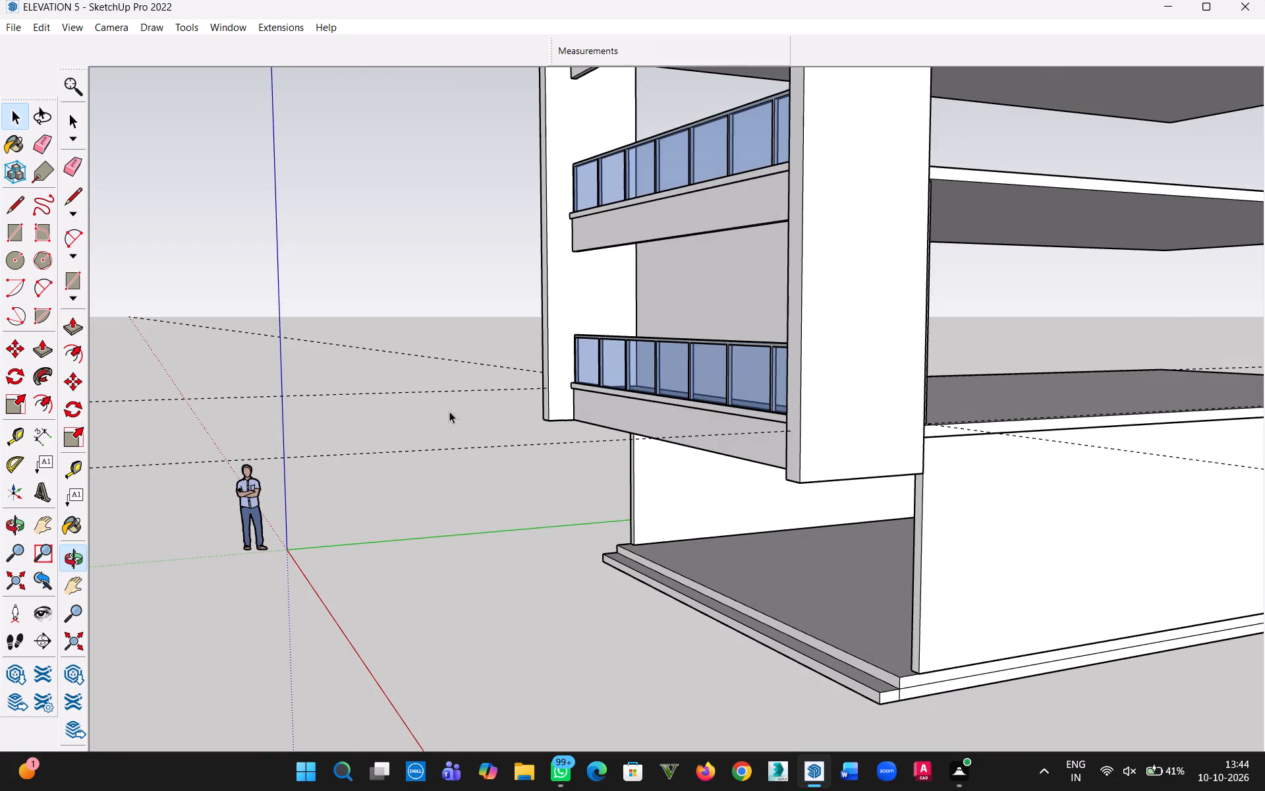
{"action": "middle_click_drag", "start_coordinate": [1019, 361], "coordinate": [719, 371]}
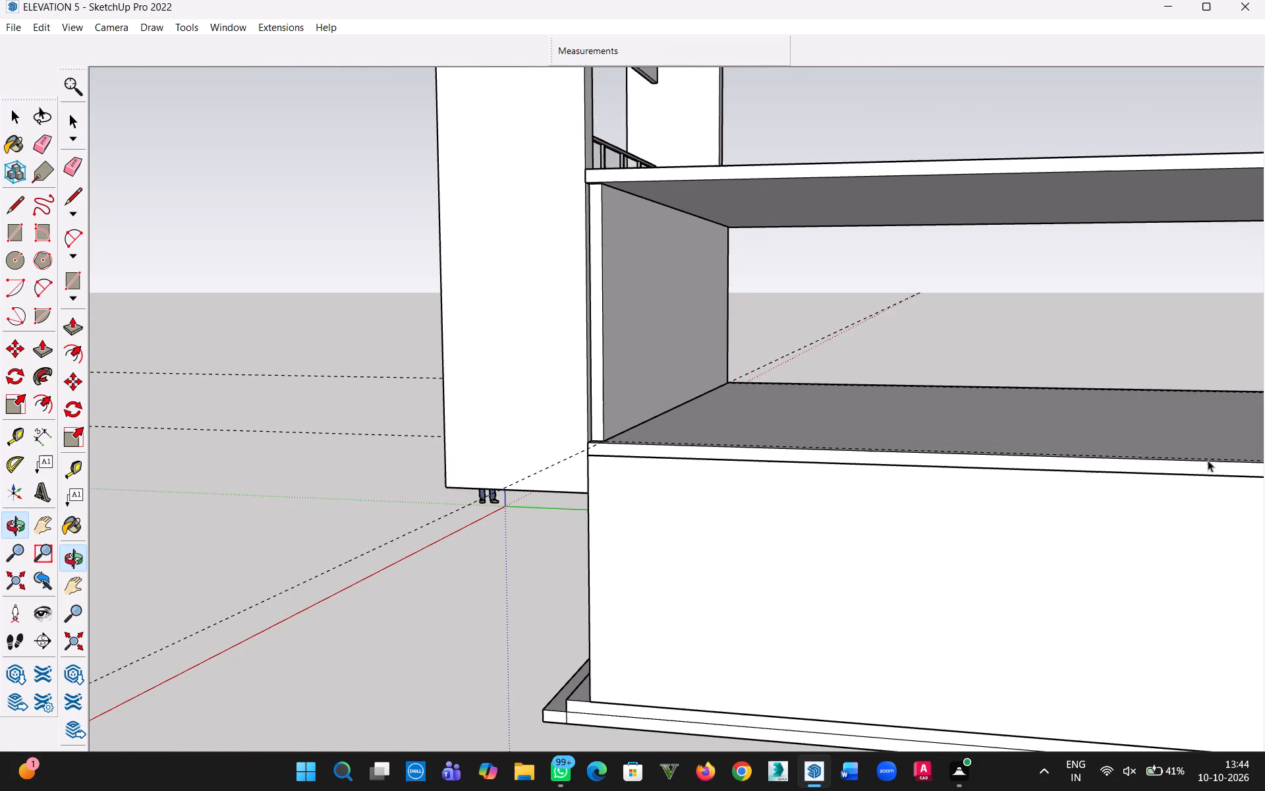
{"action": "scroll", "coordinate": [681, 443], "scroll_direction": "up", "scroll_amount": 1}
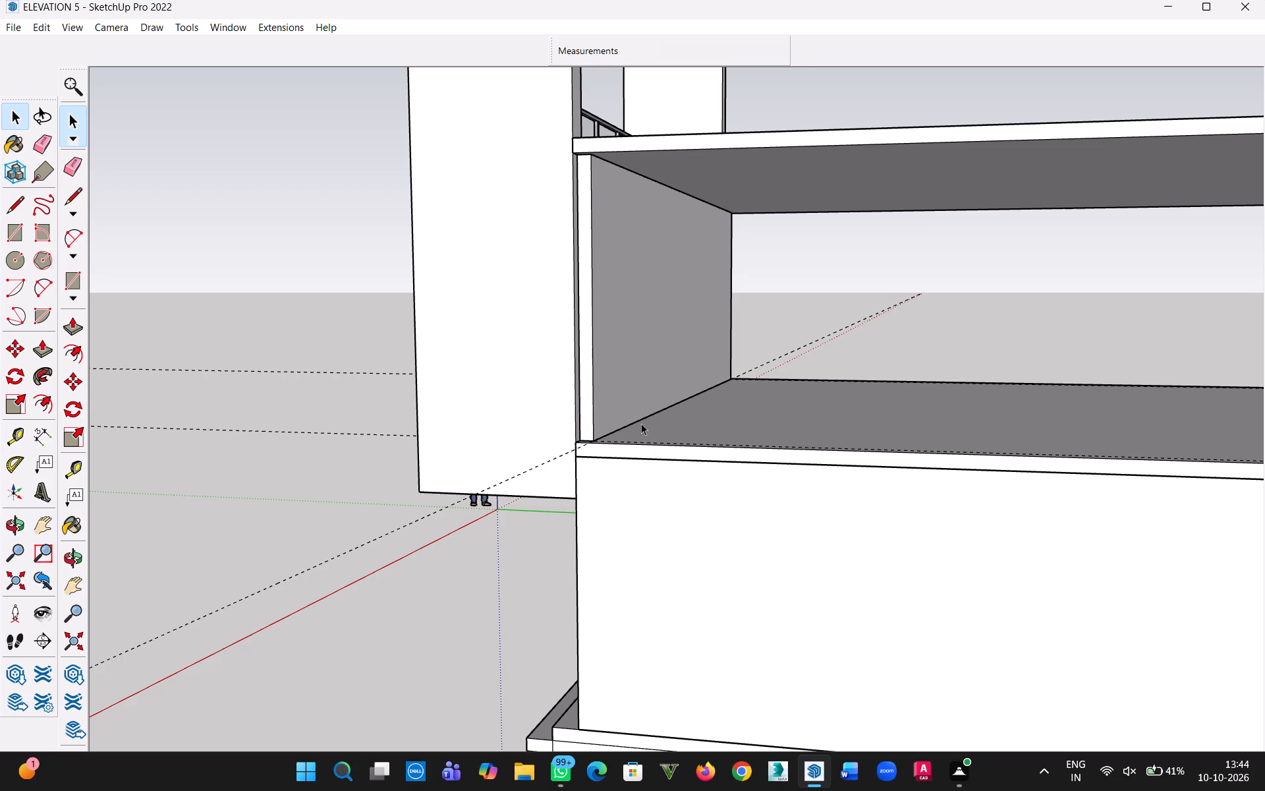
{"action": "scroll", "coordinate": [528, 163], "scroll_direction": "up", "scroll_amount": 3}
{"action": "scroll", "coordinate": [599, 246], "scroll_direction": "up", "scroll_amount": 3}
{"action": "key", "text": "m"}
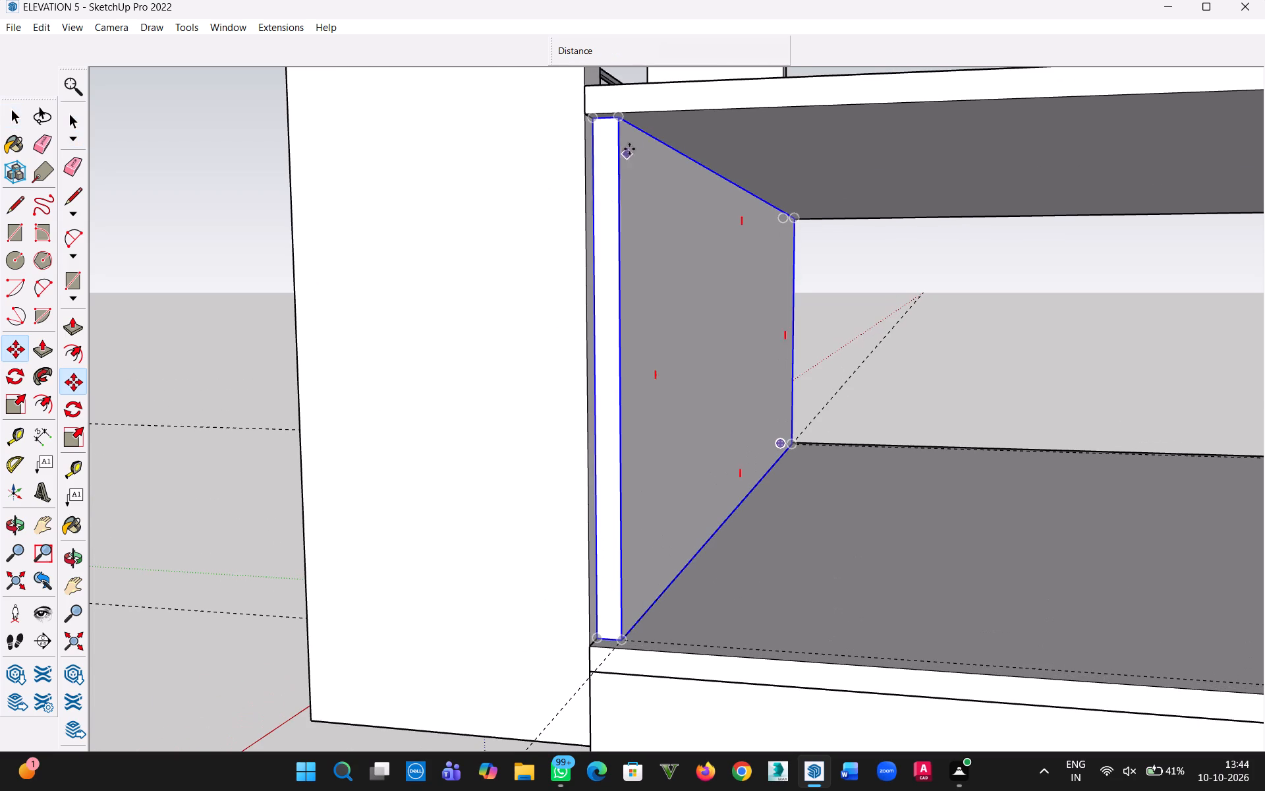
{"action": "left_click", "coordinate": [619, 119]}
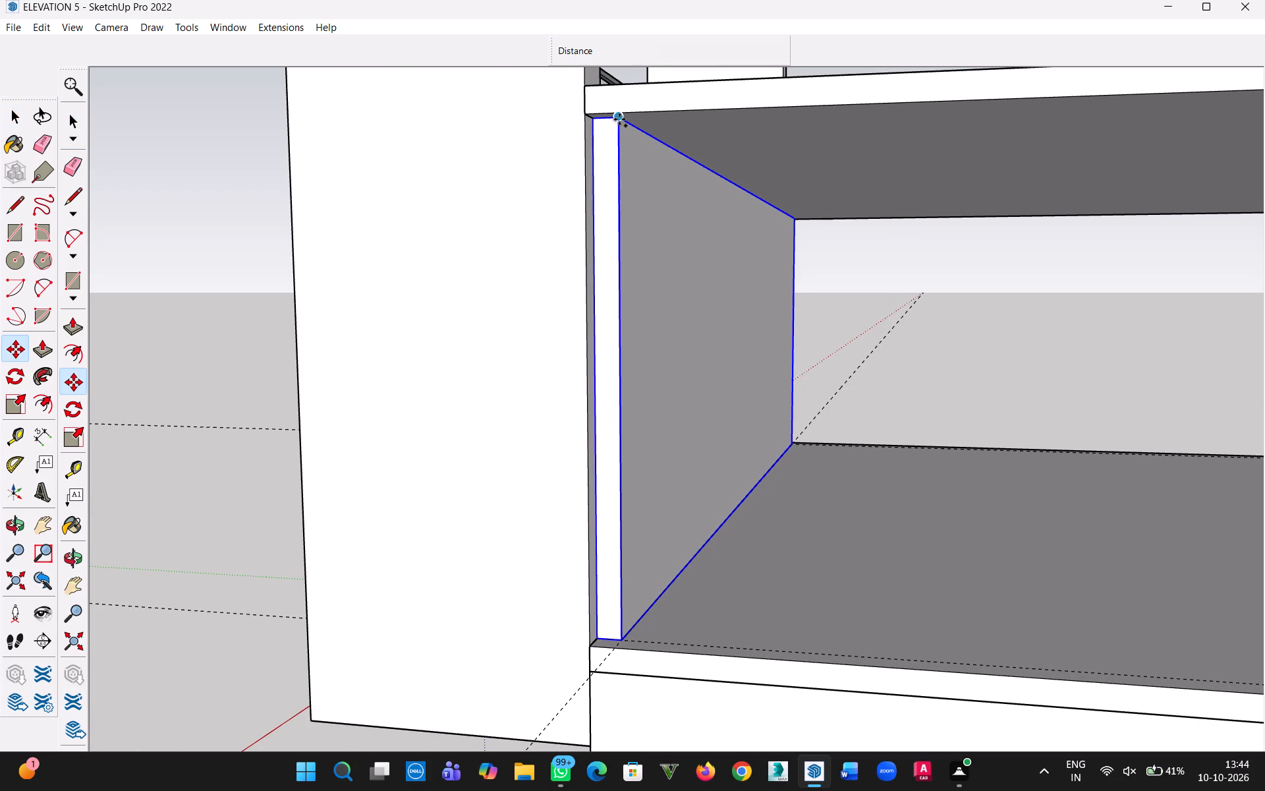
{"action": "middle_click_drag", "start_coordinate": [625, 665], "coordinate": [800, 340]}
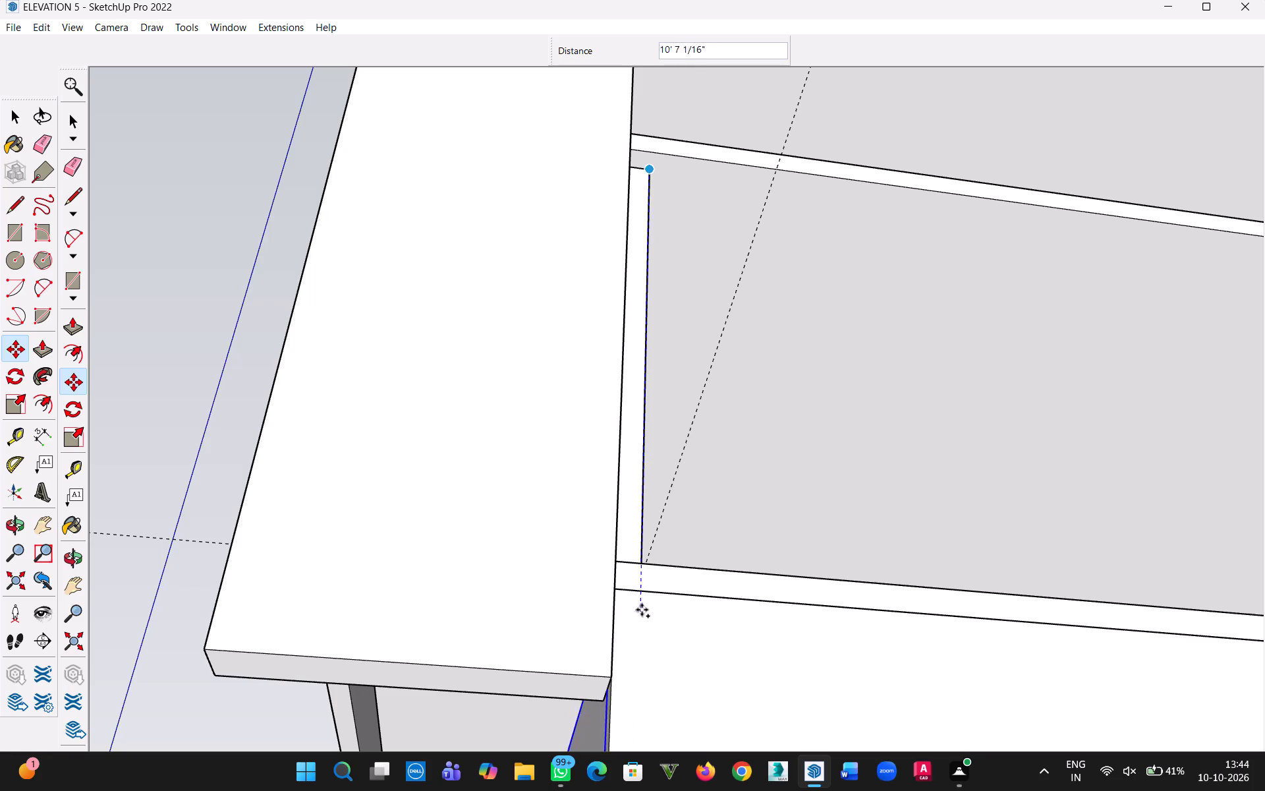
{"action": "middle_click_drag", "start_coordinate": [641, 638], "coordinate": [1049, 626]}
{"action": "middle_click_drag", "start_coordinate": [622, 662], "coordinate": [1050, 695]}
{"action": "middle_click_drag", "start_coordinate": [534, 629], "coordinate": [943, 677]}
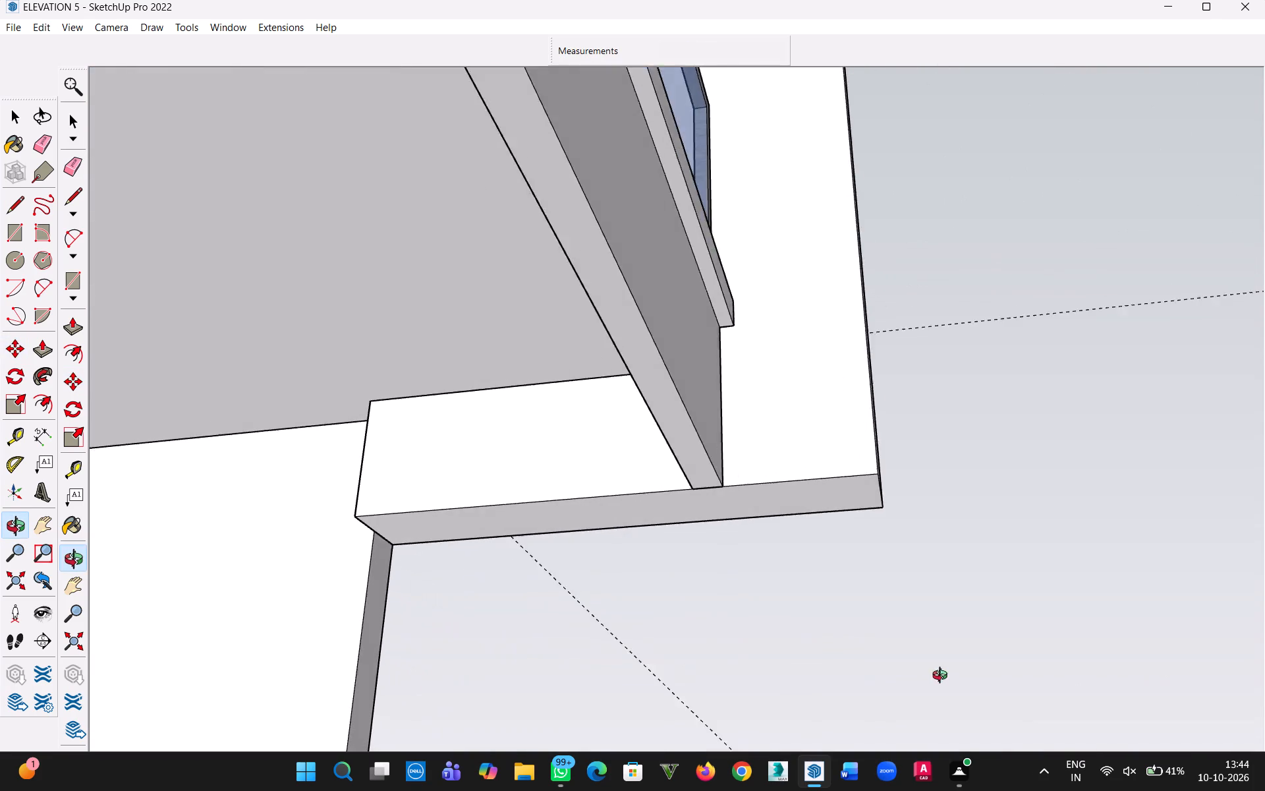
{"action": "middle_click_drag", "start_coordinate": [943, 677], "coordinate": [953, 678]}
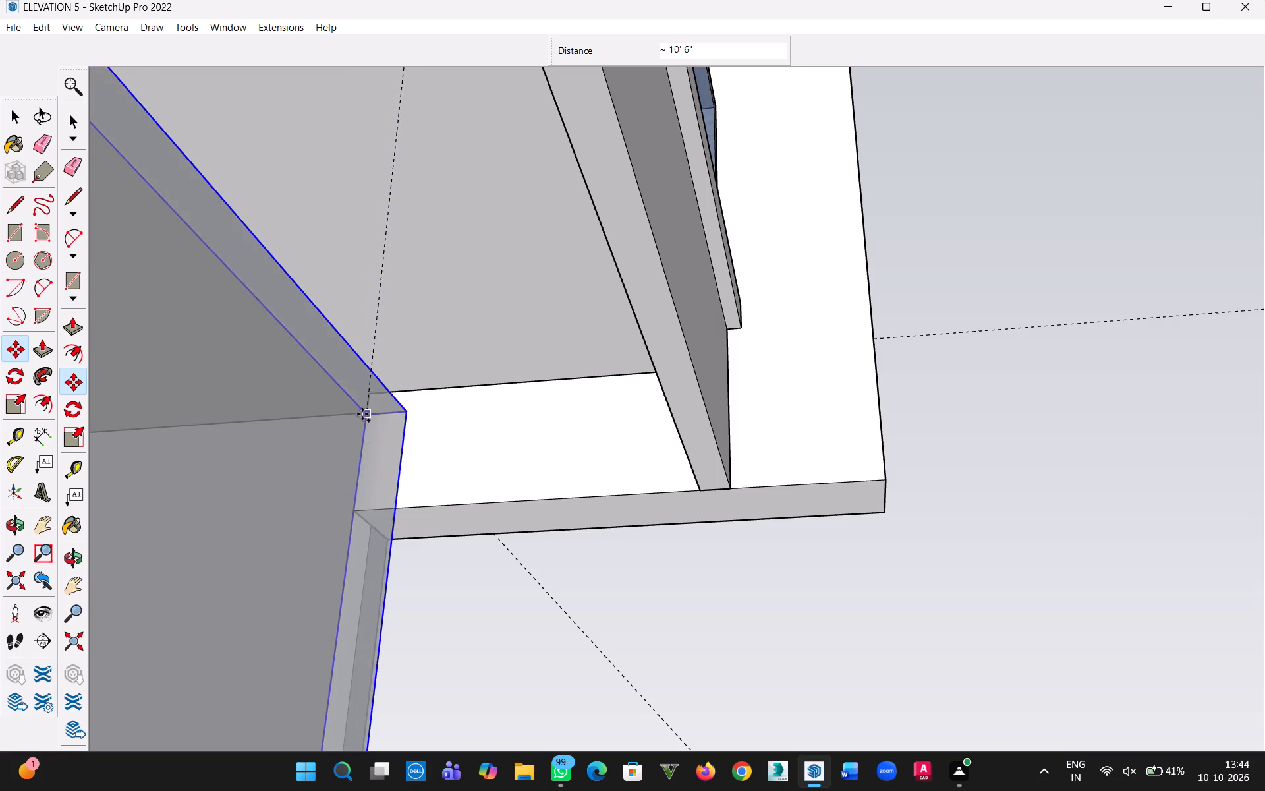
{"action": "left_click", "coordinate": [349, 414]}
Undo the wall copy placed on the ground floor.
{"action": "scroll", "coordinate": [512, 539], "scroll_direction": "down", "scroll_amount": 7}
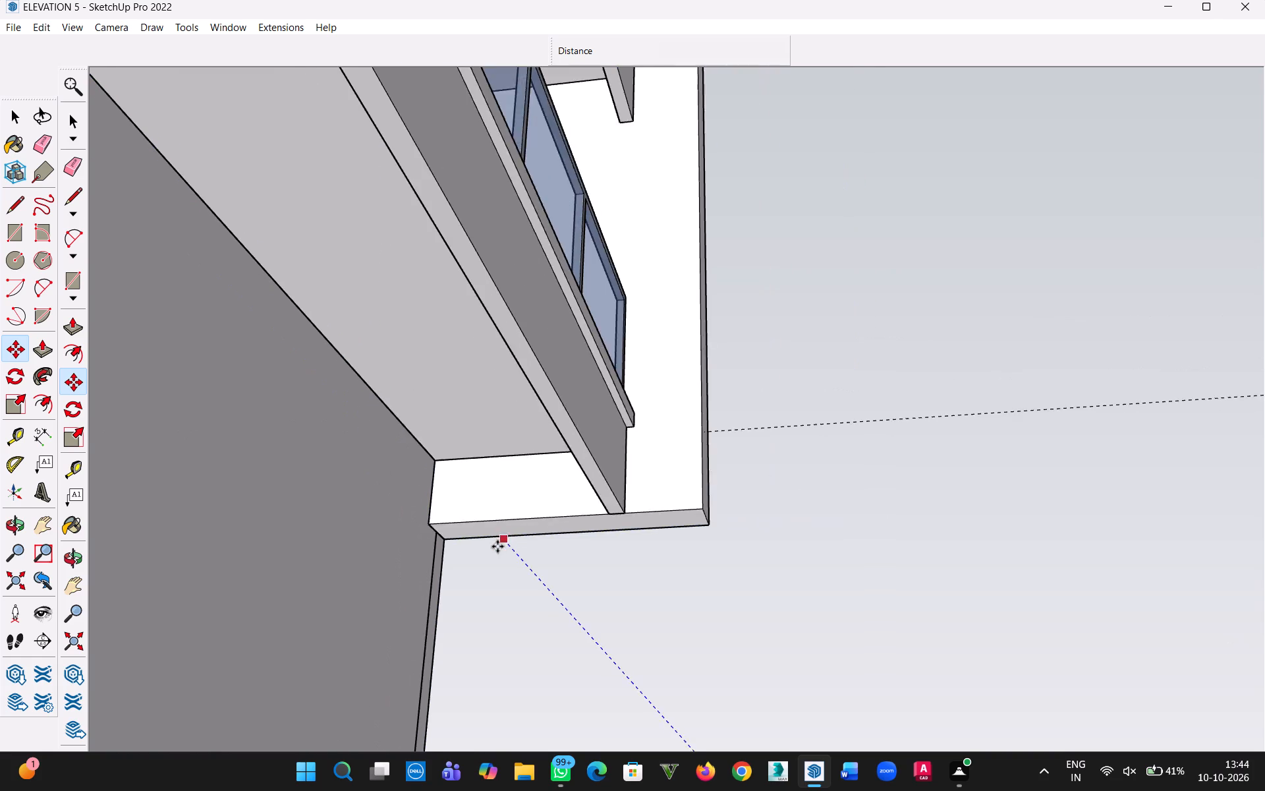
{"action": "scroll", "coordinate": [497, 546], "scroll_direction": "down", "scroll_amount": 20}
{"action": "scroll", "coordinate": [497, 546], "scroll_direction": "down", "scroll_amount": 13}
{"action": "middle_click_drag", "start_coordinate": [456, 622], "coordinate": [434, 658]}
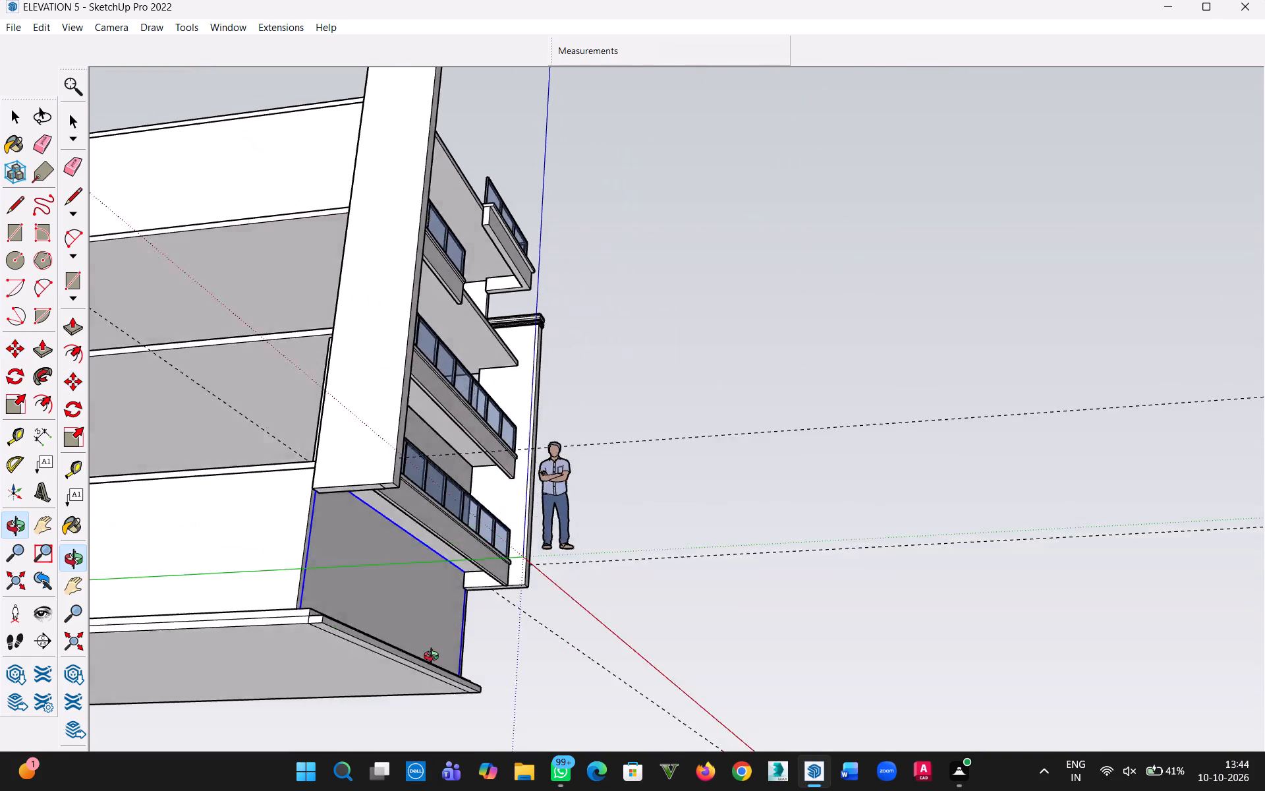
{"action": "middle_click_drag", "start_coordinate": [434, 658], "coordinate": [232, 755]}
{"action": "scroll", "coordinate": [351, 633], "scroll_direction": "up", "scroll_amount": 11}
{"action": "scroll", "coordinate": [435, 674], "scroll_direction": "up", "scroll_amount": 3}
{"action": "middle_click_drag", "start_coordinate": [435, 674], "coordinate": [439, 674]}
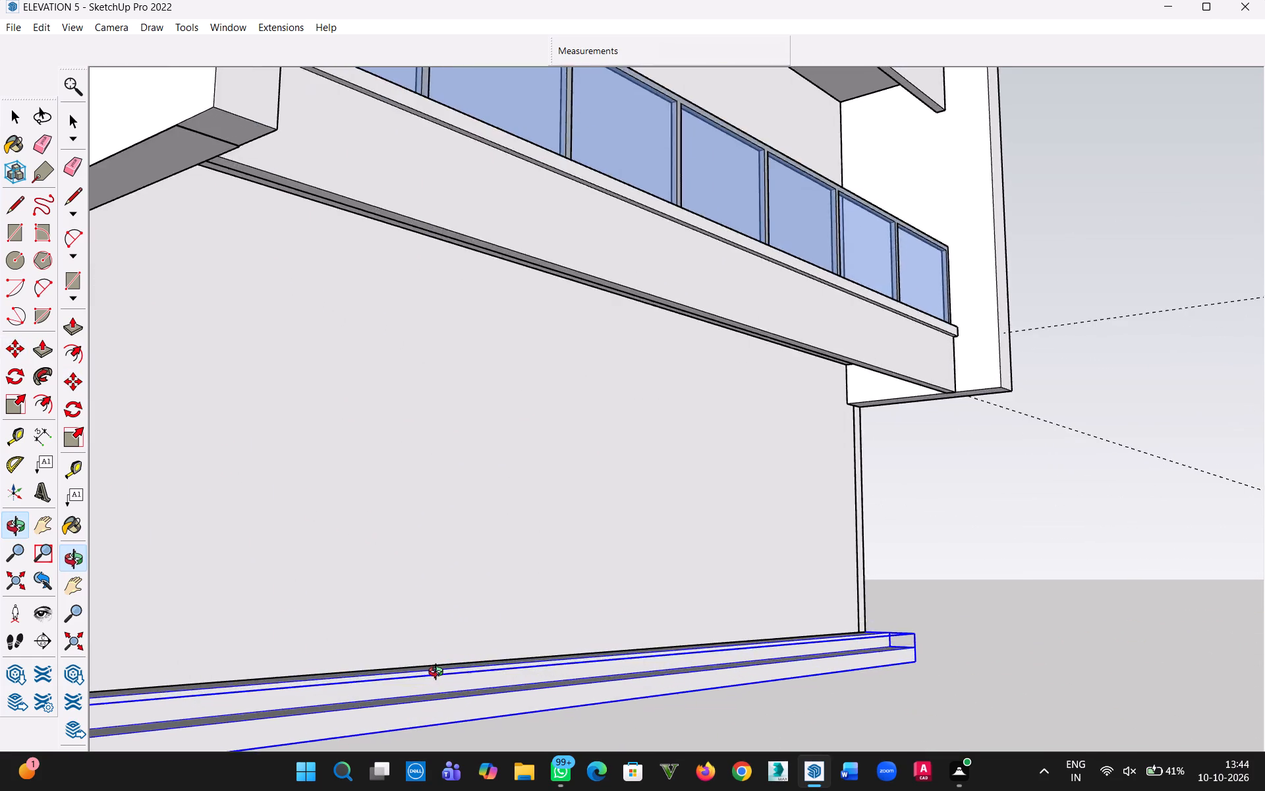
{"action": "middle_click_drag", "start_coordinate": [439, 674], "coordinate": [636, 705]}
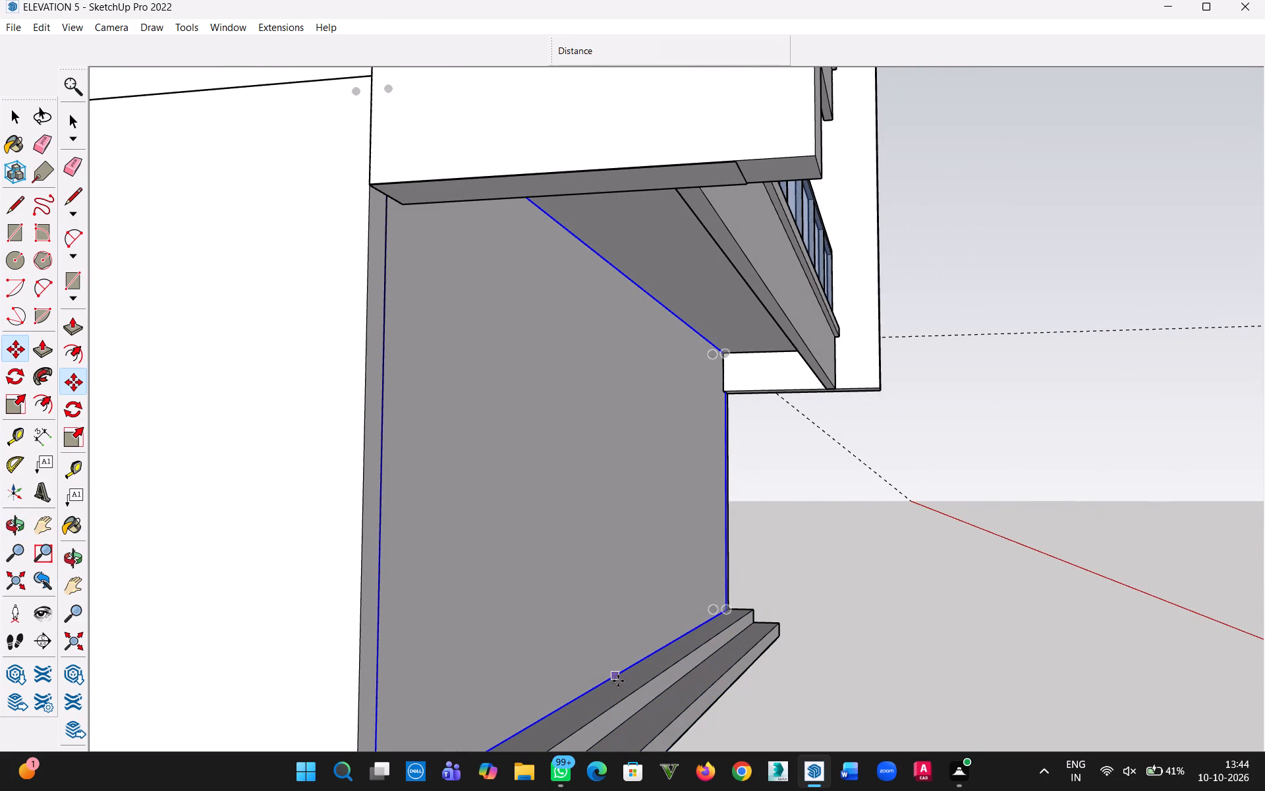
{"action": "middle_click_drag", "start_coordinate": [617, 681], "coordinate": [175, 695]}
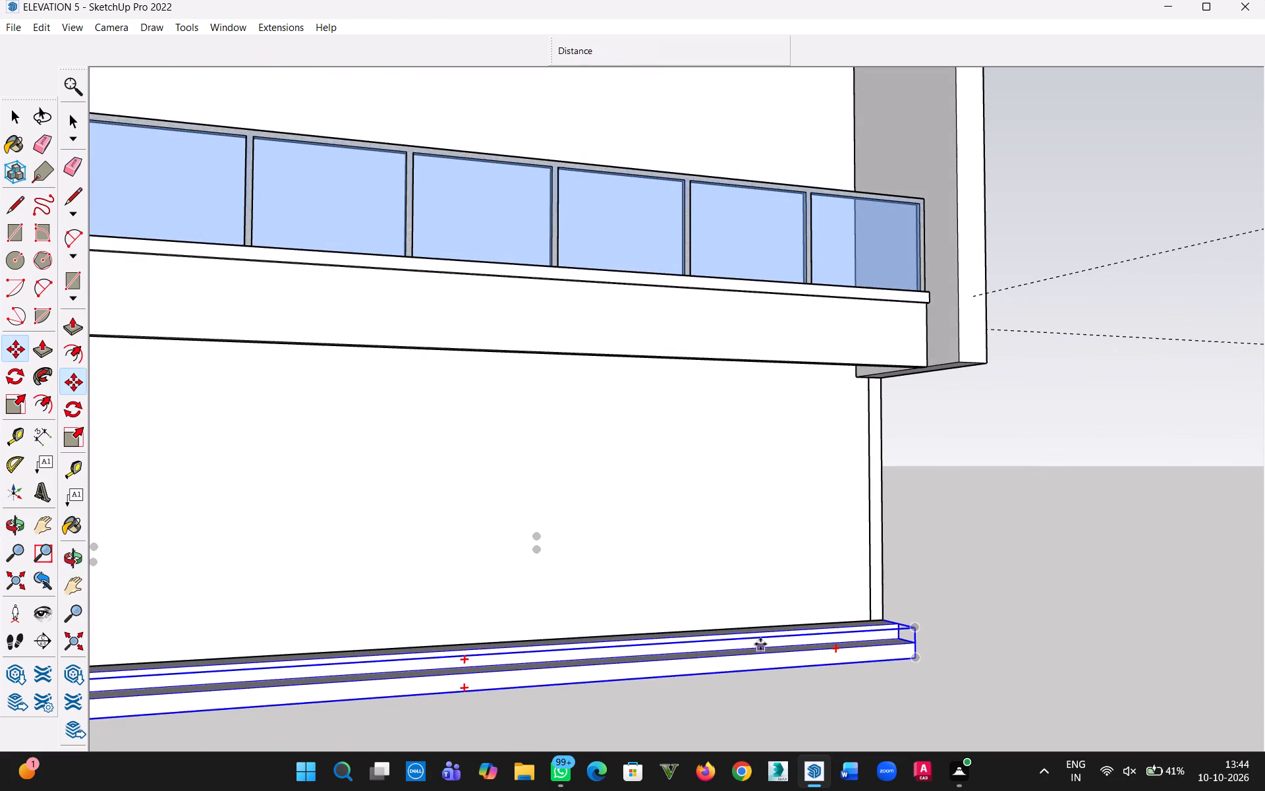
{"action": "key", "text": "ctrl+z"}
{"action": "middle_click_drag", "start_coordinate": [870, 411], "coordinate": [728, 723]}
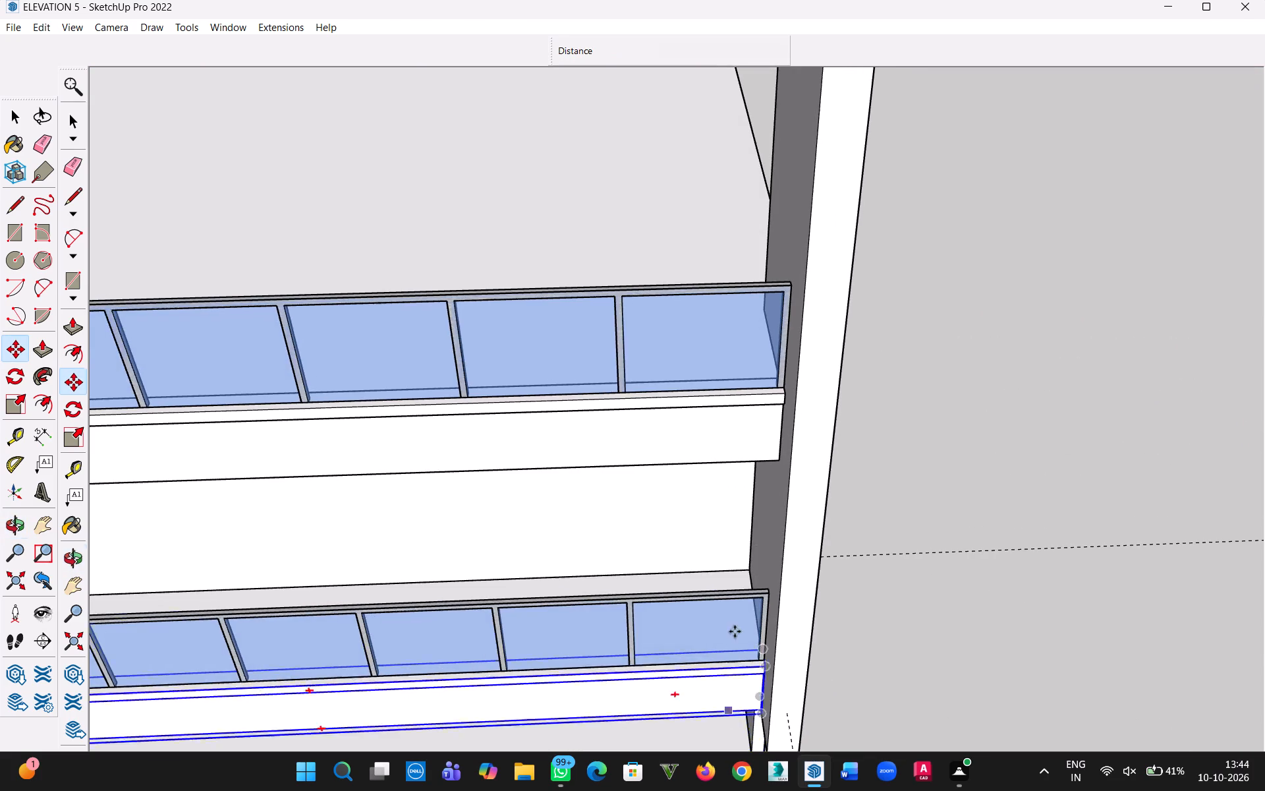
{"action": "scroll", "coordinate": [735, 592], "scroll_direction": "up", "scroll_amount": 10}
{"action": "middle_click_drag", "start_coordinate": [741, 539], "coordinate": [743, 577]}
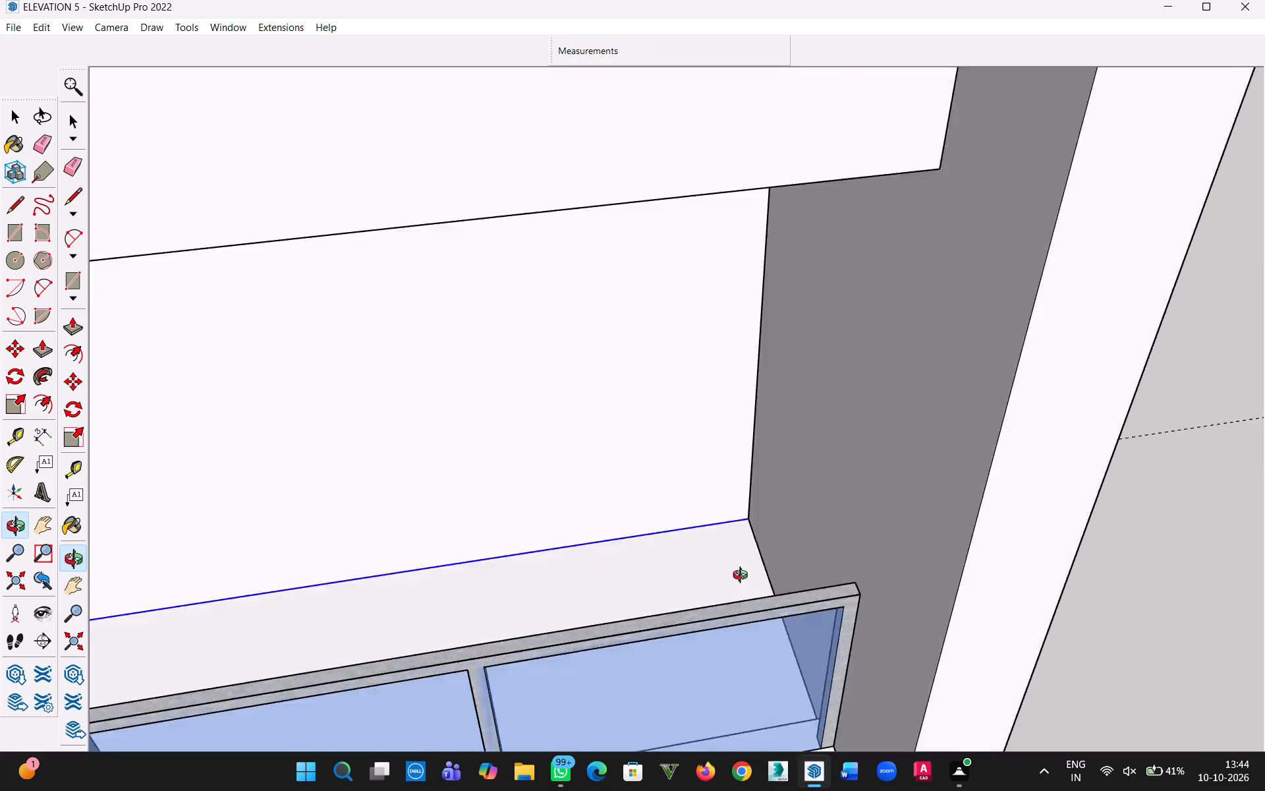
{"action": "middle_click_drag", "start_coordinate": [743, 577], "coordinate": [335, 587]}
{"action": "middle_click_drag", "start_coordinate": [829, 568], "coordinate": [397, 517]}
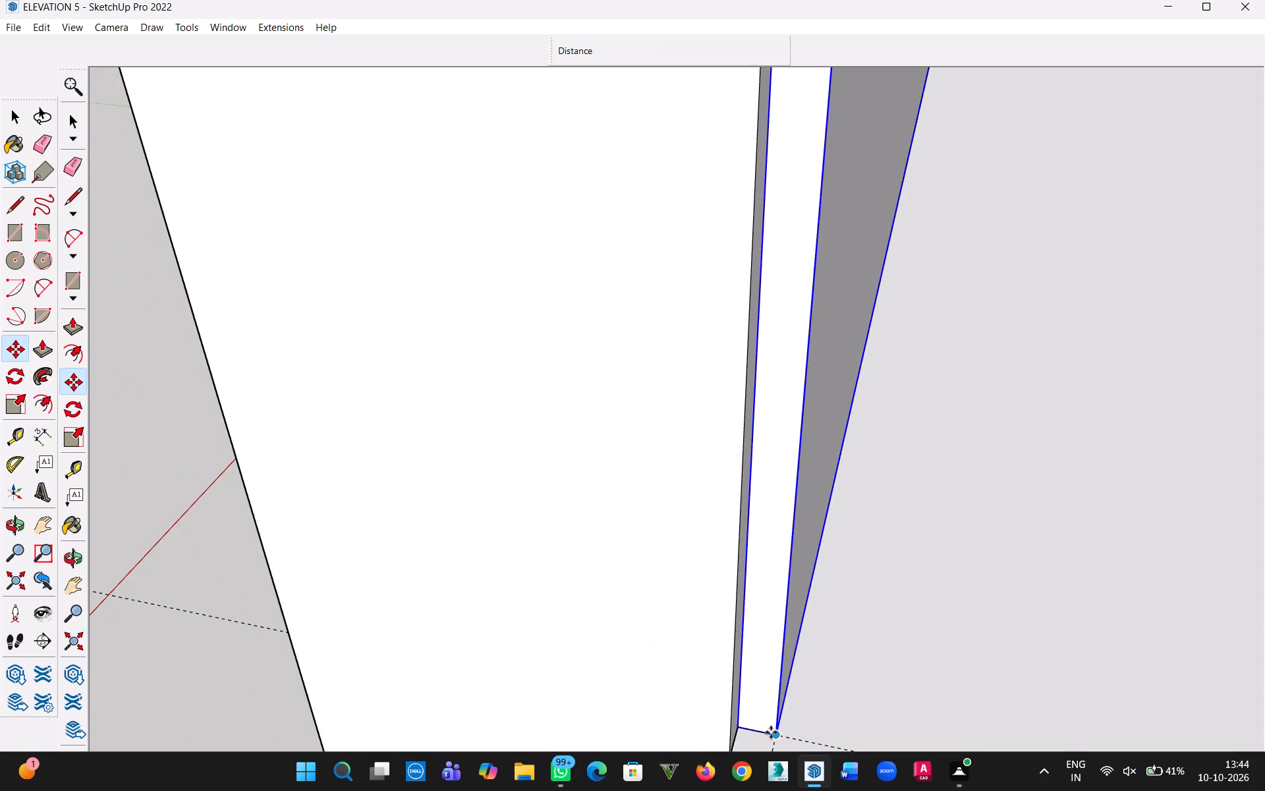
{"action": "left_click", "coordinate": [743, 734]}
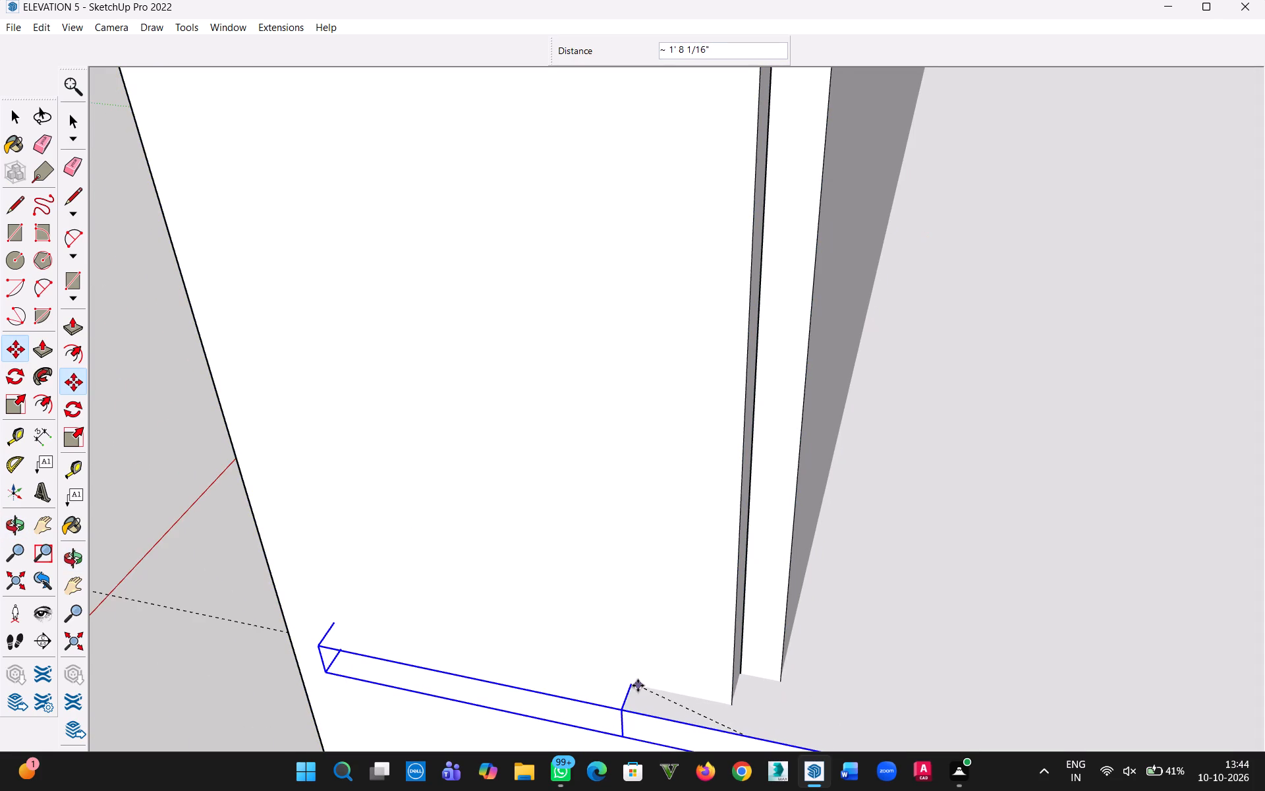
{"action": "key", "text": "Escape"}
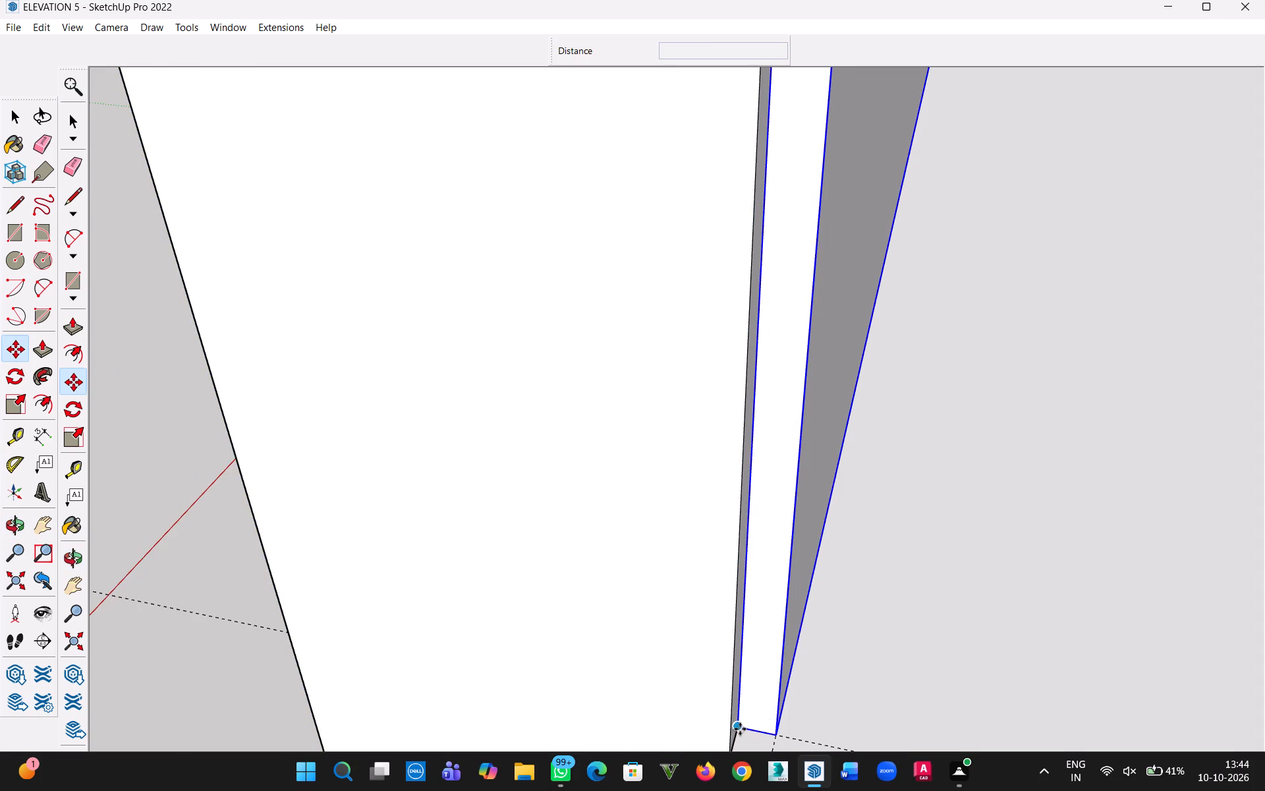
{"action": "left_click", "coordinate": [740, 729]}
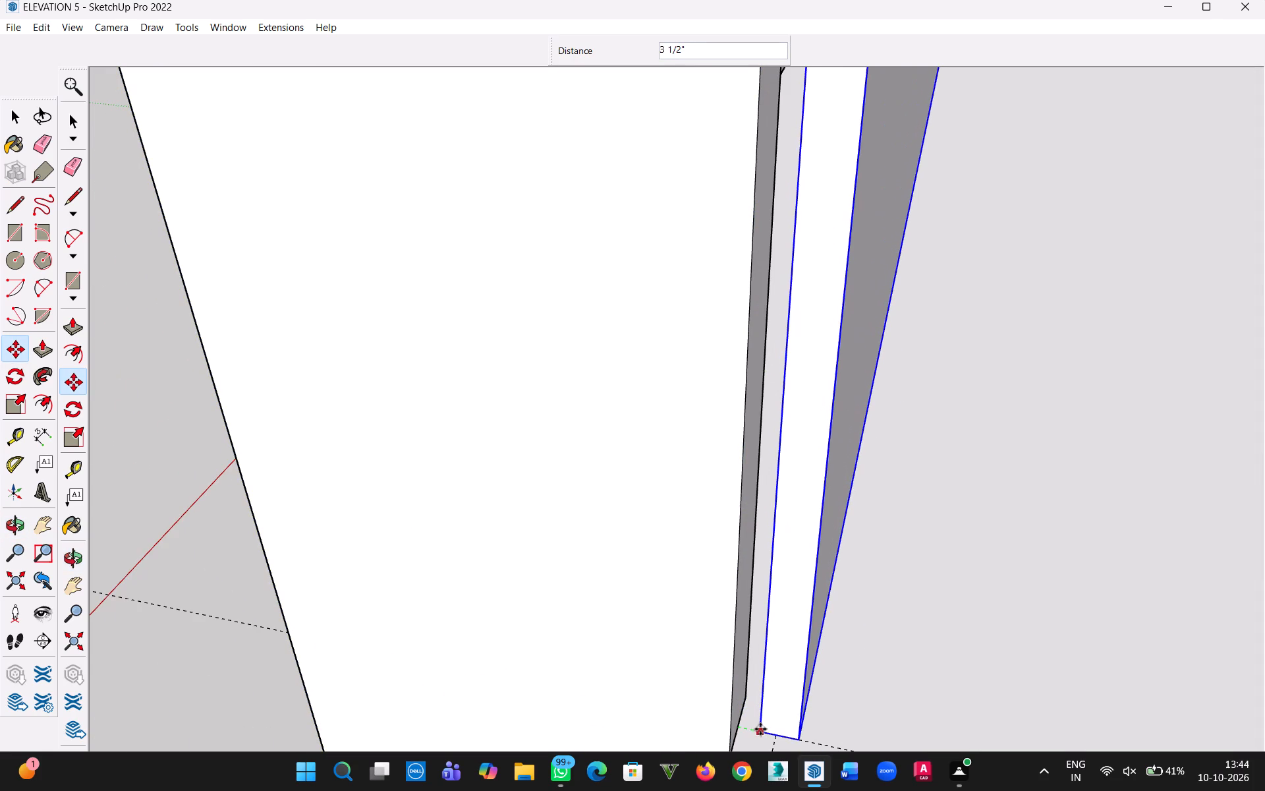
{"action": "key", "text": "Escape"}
Copy the first-floor wall group from its bottom corner 10' 6" down to the ground floor, meeting the side wall's base, and deselect it.
{"action": "key", "text": "m"}
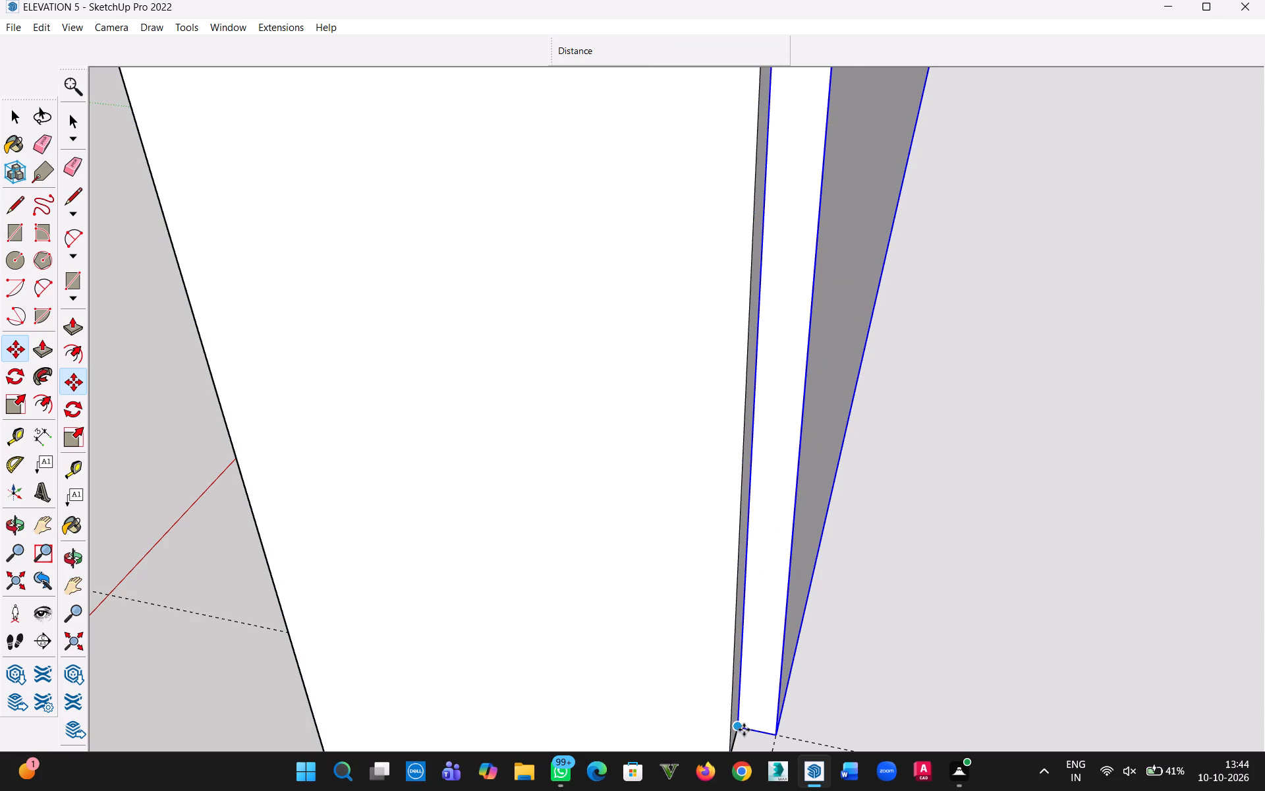
{"action": "left_click", "coordinate": [742, 729]}
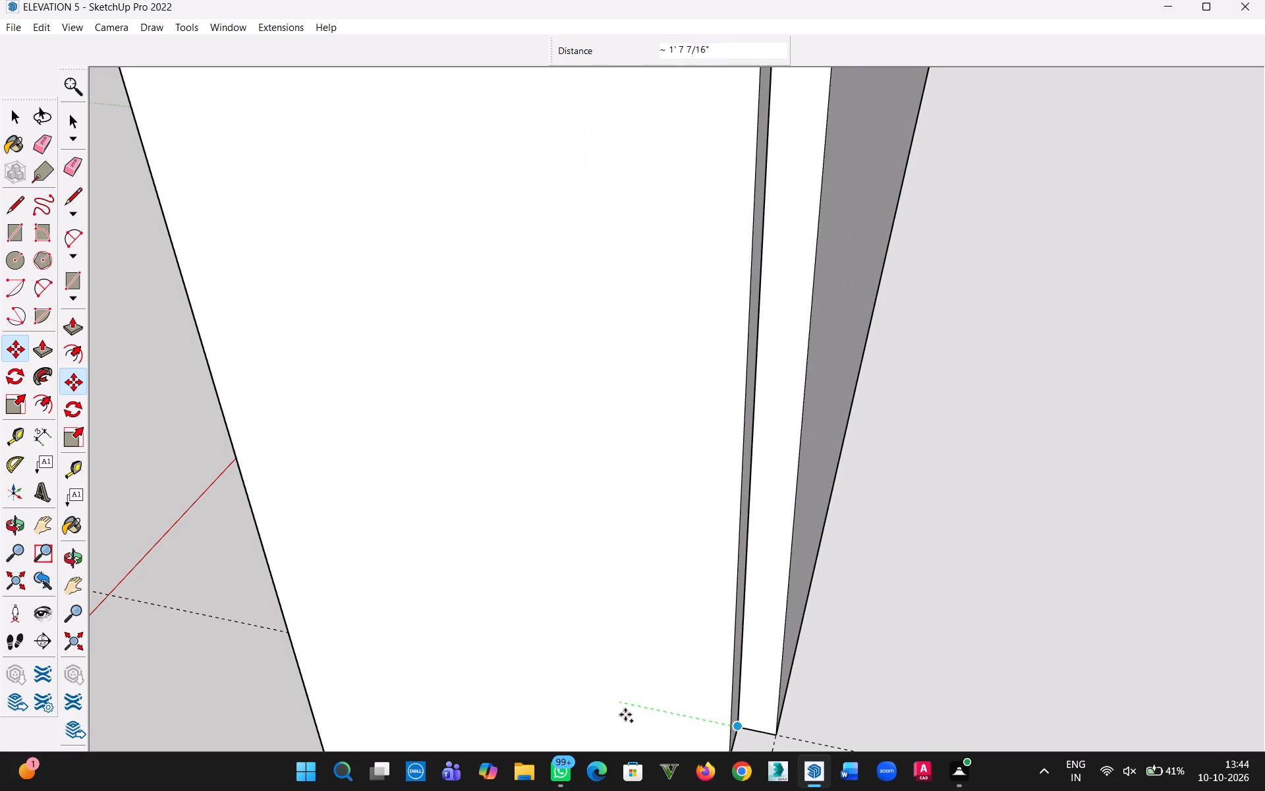
{"action": "key", "text": "h"}
{"action": "left_click_drag", "start_coordinate": [654, 734], "coordinate": [601, 201]}
{"action": "left_click_drag", "start_coordinate": [697, 600], "coordinate": [719, 283]}
{"action": "key", "text": "Escape"}
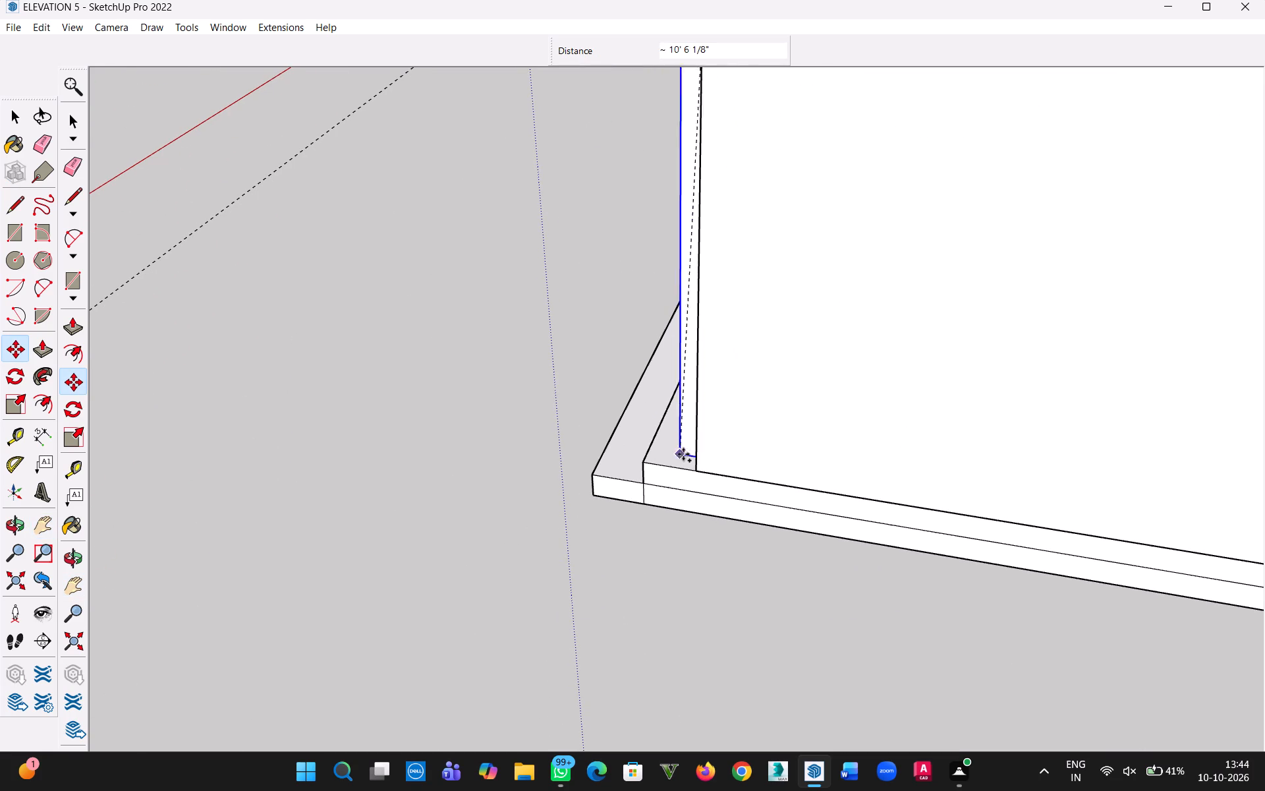
{"action": "middle_click_drag", "start_coordinate": [691, 463], "coordinate": [1218, 526]}
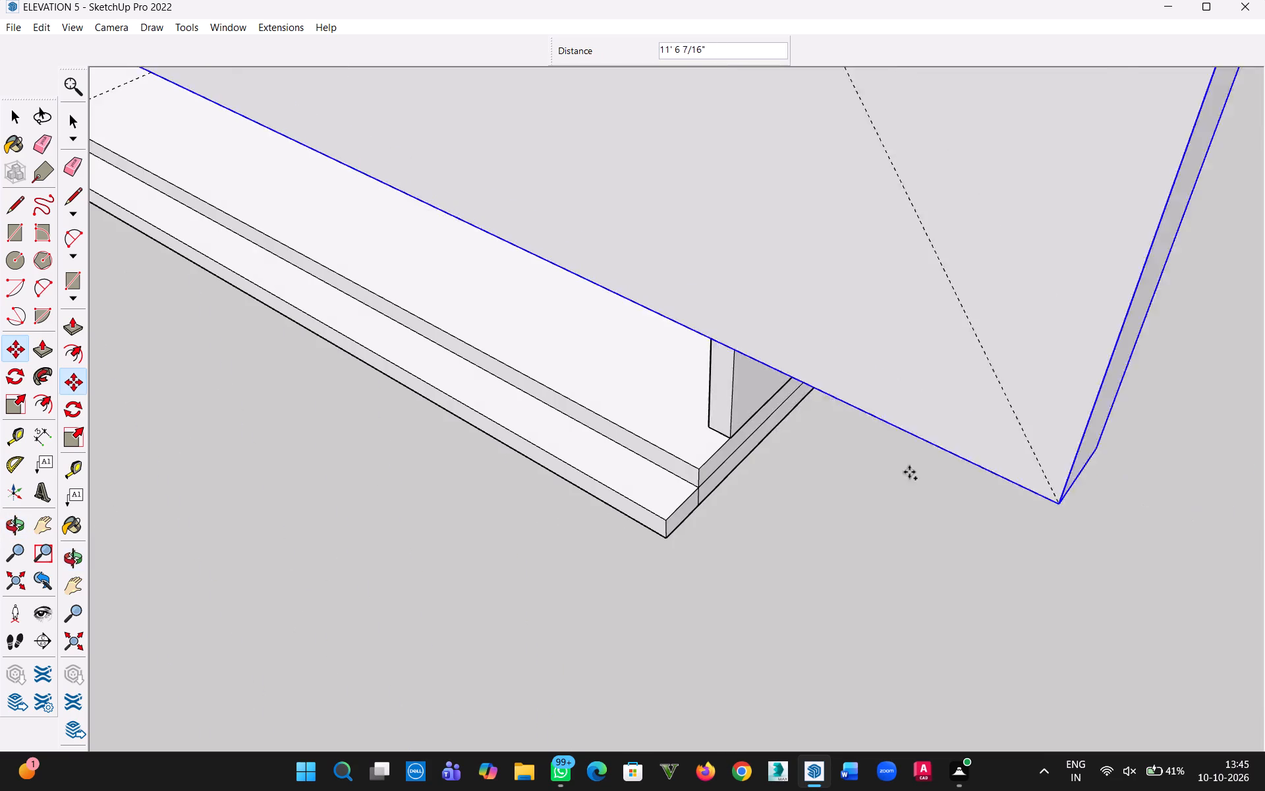
{"action": "middle_click_drag", "start_coordinate": [731, 444], "coordinate": [1144, 508]}
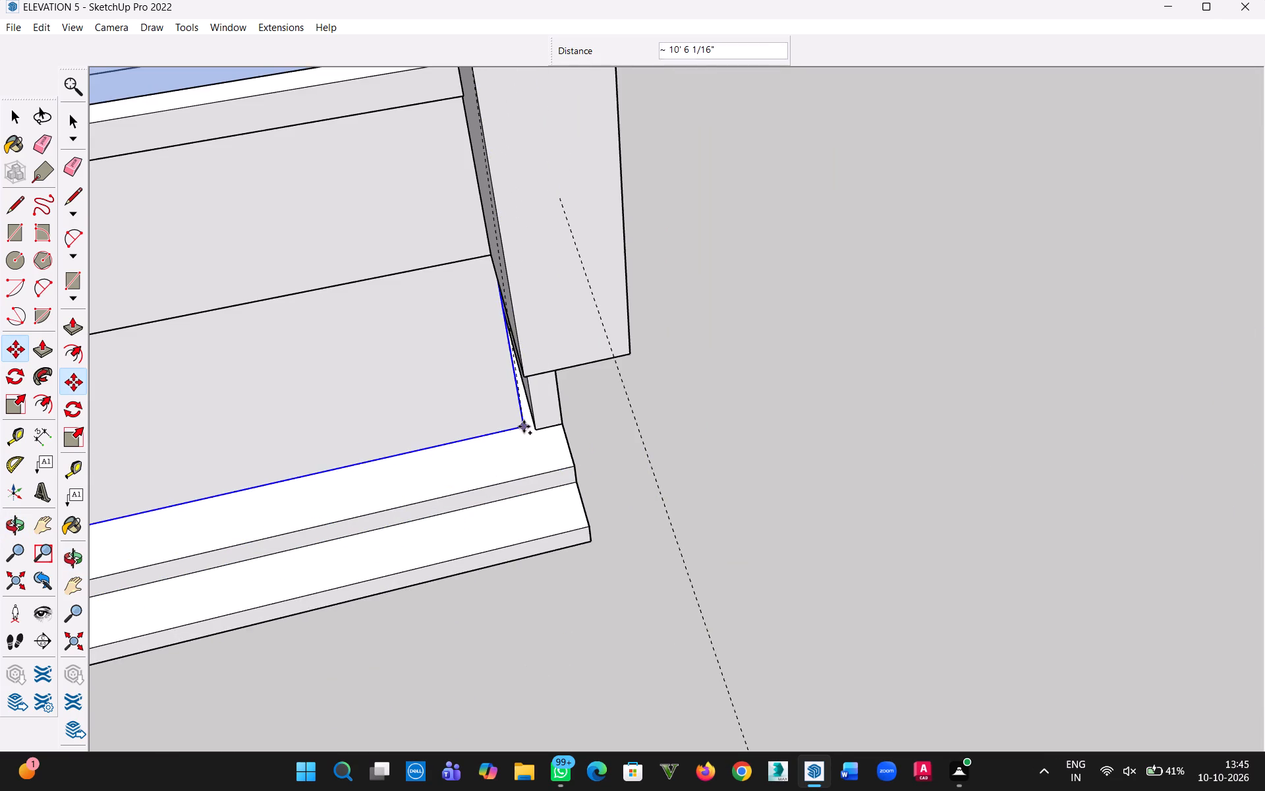
{"action": "middle_click_drag", "start_coordinate": [536, 430], "coordinate": [863, 299]}
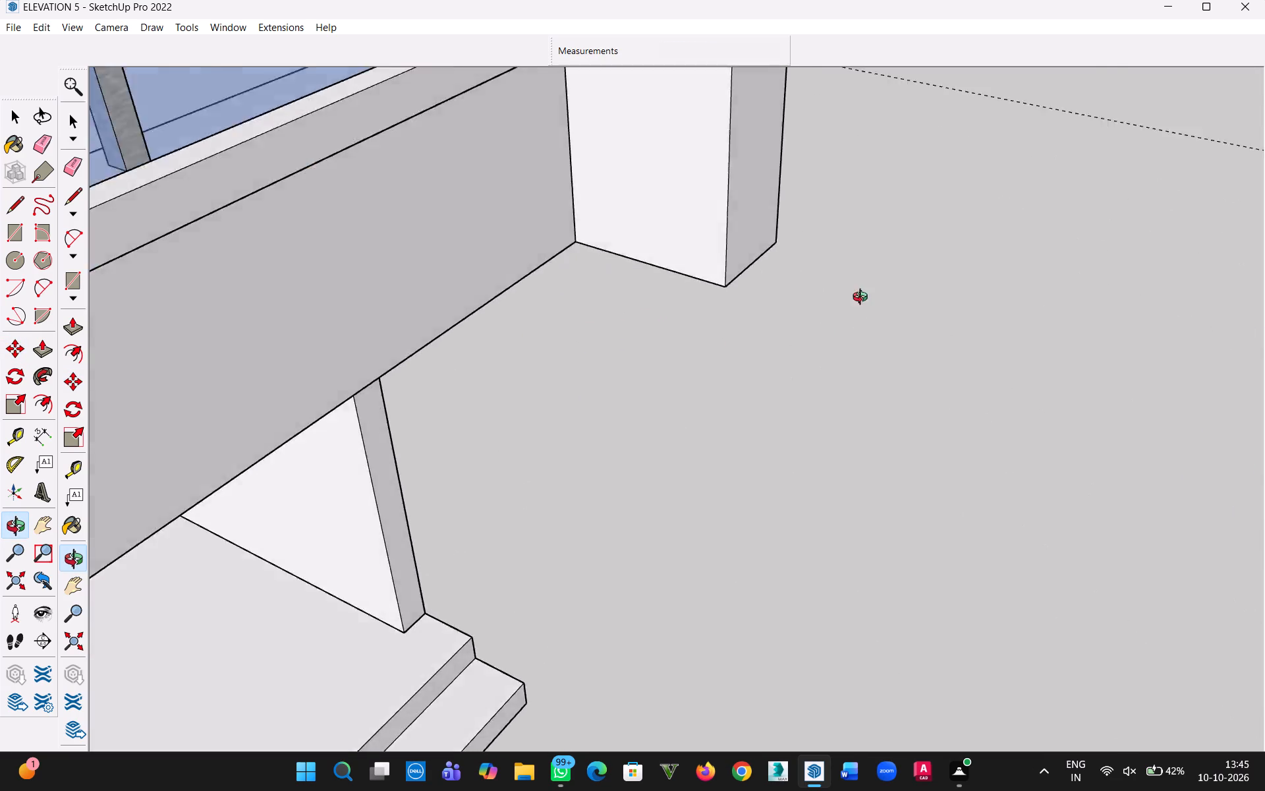
{"action": "middle_click_drag", "start_coordinate": [863, 299], "coordinate": [806, 84]}
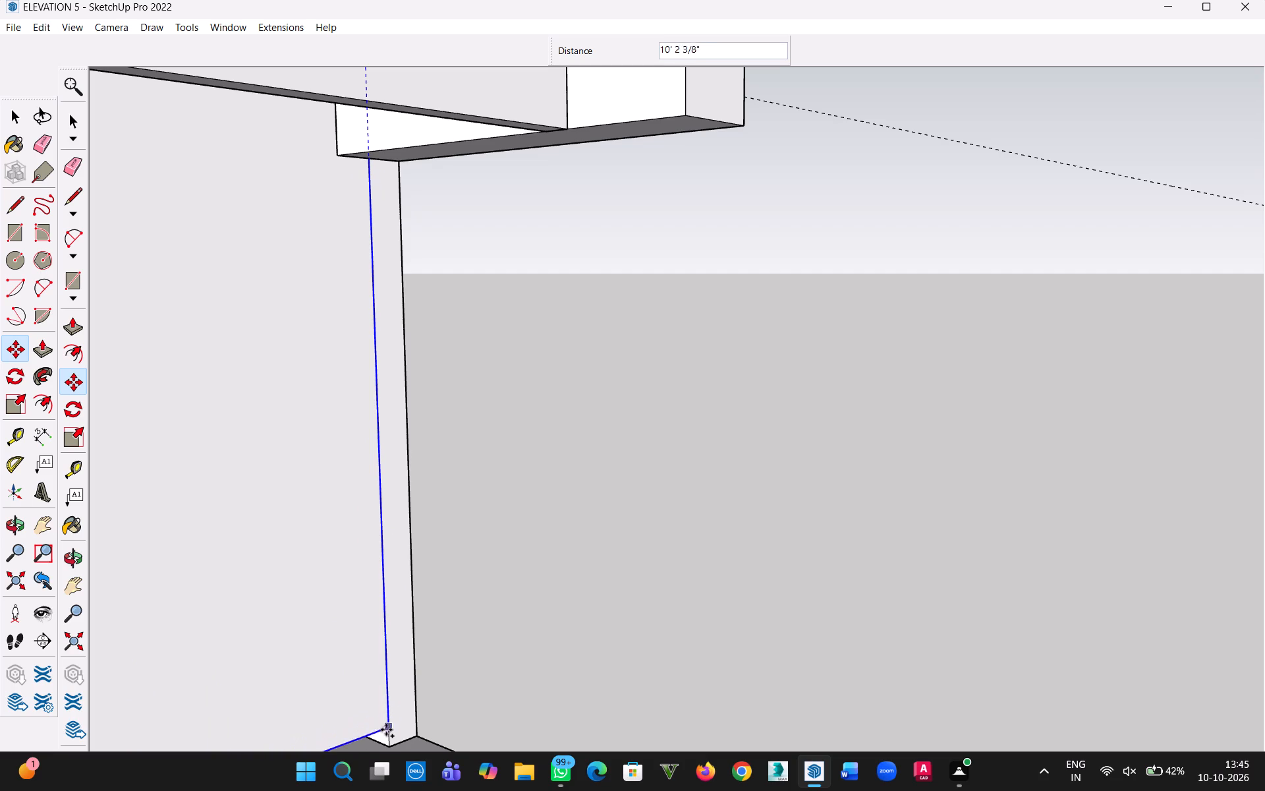
{"action": "left_click", "coordinate": [390, 746]}
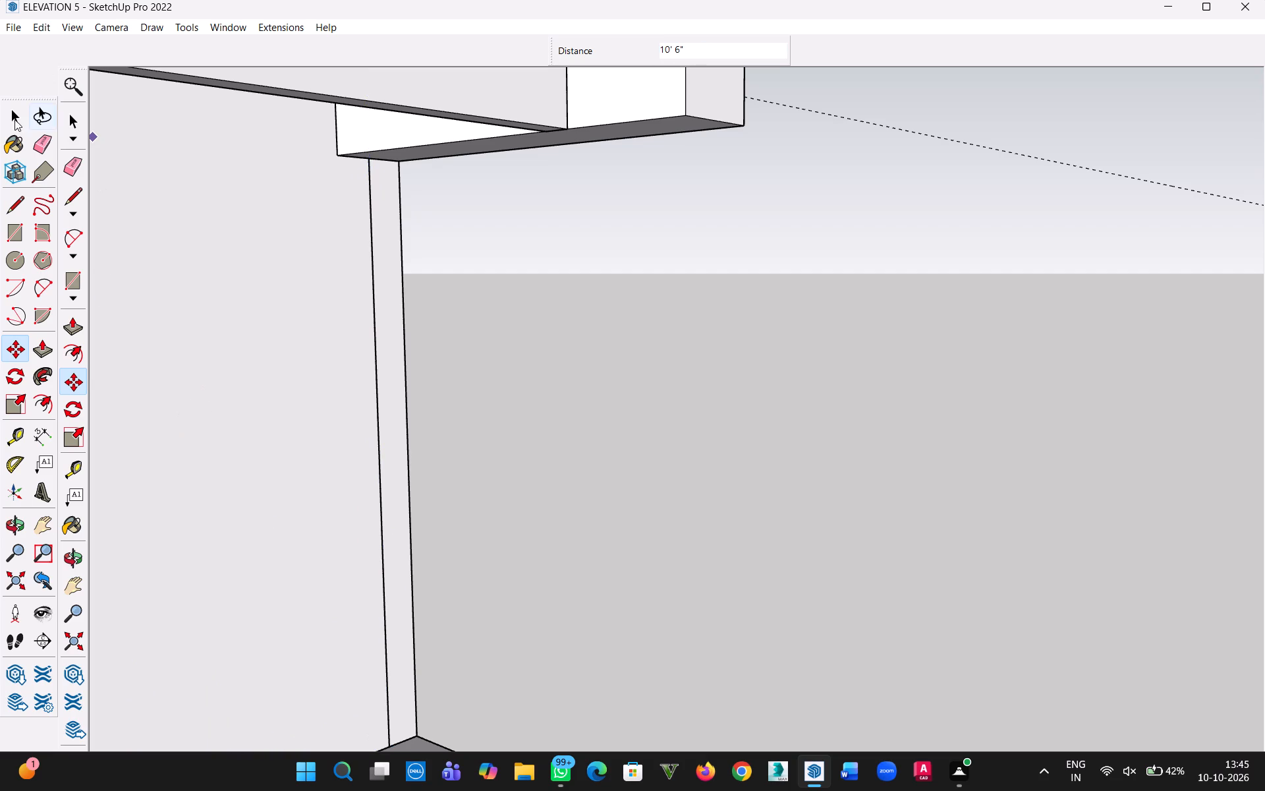
{"action": "left_click", "coordinate": [14, 119]}
{"action": "left_click", "coordinate": [607, 345]}
Copy the first-floor wall group from its bottom corner 10' 6" straight up to the storey above.
{"action": "scroll", "coordinate": [524, 359], "scroll_direction": "down", "scroll_amount": 11}
{"action": "middle_click_drag", "start_coordinate": [528, 398], "coordinate": [521, 420]}
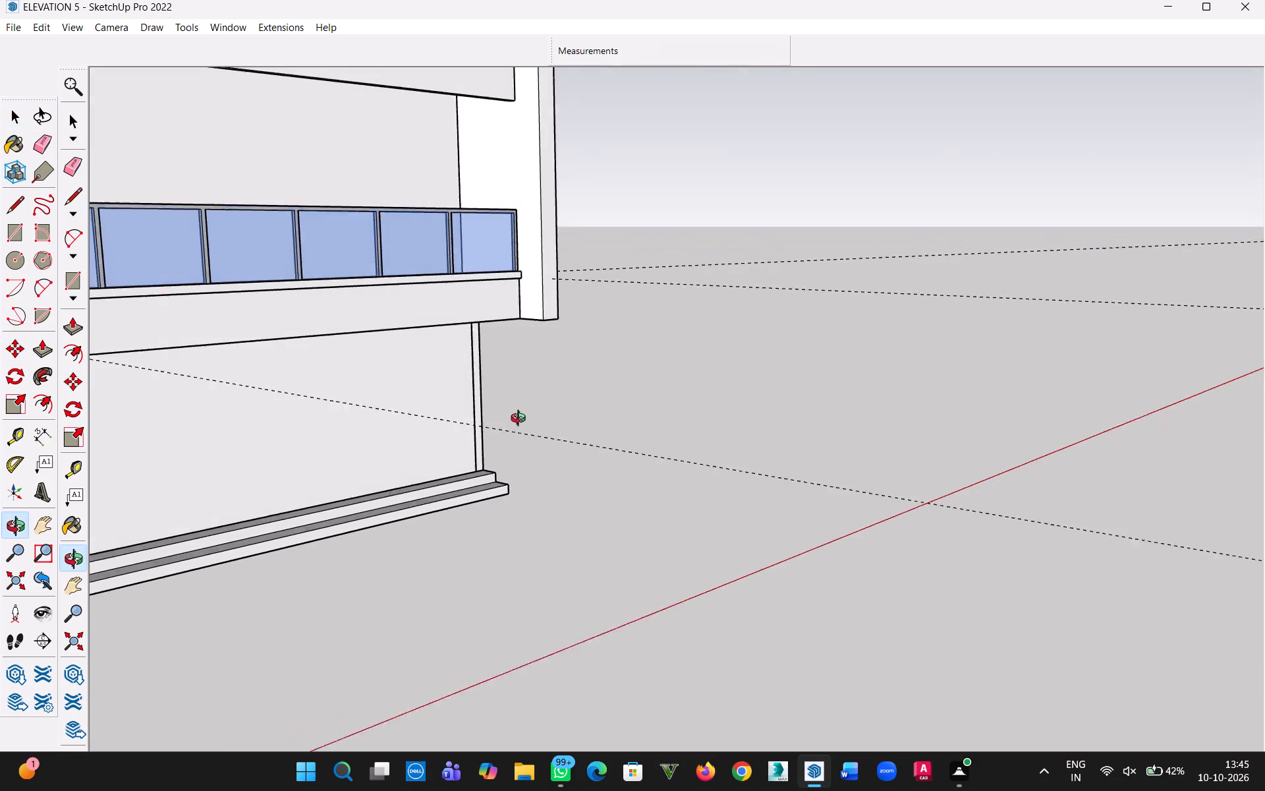
{"action": "middle_click_drag", "start_coordinate": [521, 420], "coordinate": [435, 541]}
{"action": "scroll", "coordinate": [536, 351], "scroll_direction": "down", "scroll_amount": 4}
{"action": "middle_click_drag", "start_coordinate": [596, 359], "coordinate": [102, 374]}
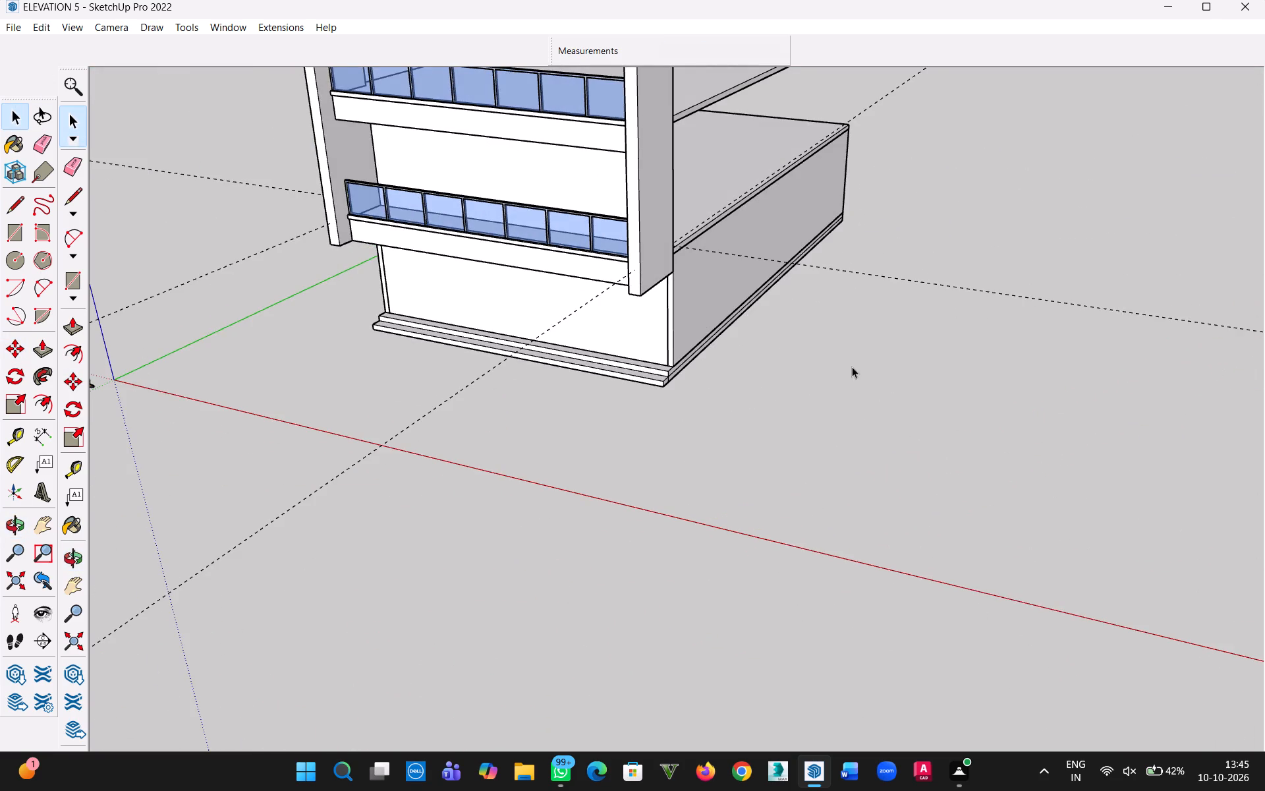
{"action": "middle_click_drag", "start_coordinate": [845, 379], "coordinate": [323, 405]}
{"action": "middle_click_drag", "start_coordinate": [770, 368], "coordinate": [543, 399]}
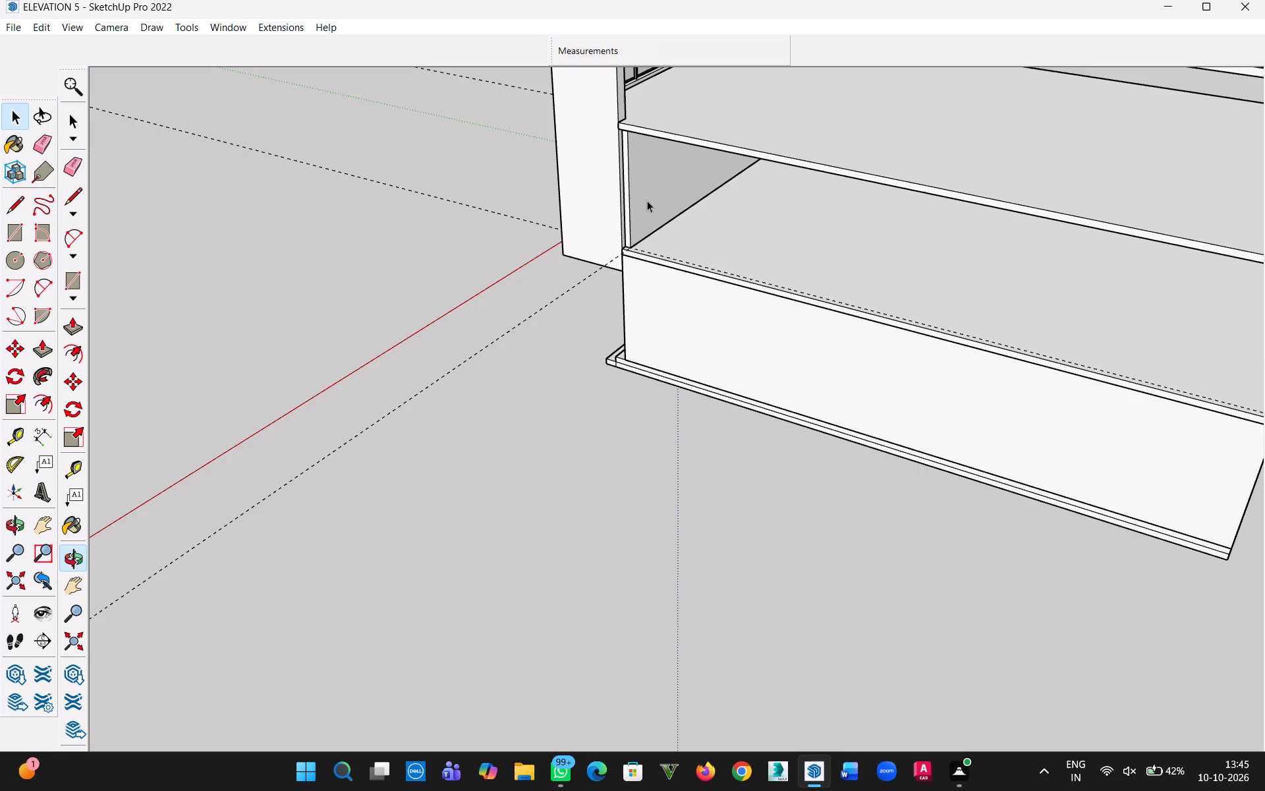
{"action": "left_click", "coordinate": [647, 200]}
{"action": "middle_click_drag", "start_coordinate": [558, 343], "coordinate": [835, 557]}
{"action": "scroll", "coordinate": [600, 218], "scroll_direction": "up", "scroll_amount": 7}
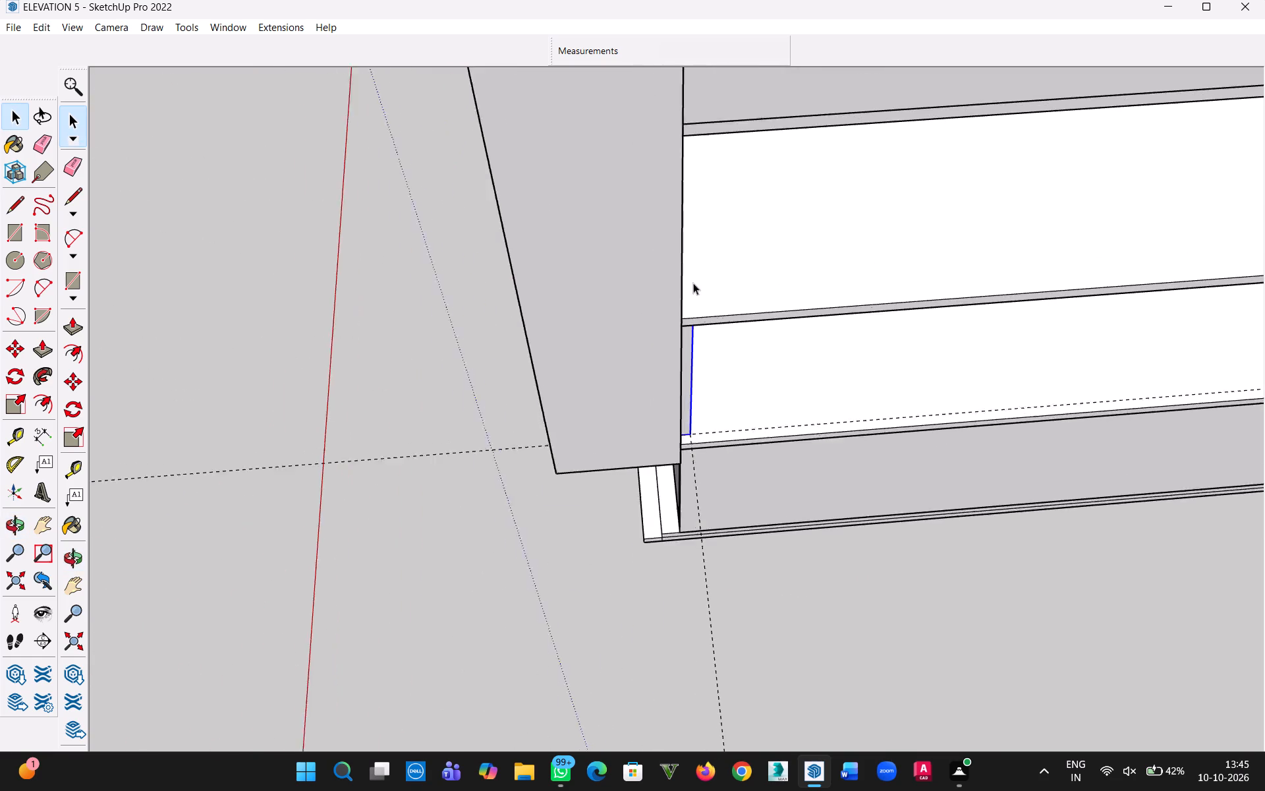
{"action": "scroll", "coordinate": [693, 283], "scroll_direction": "up", "scroll_amount": 3}
{"action": "middle_click_drag", "start_coordinate": [714, 367], "coordinate": [581, 149]}
{"action": "key", "text": "m"}
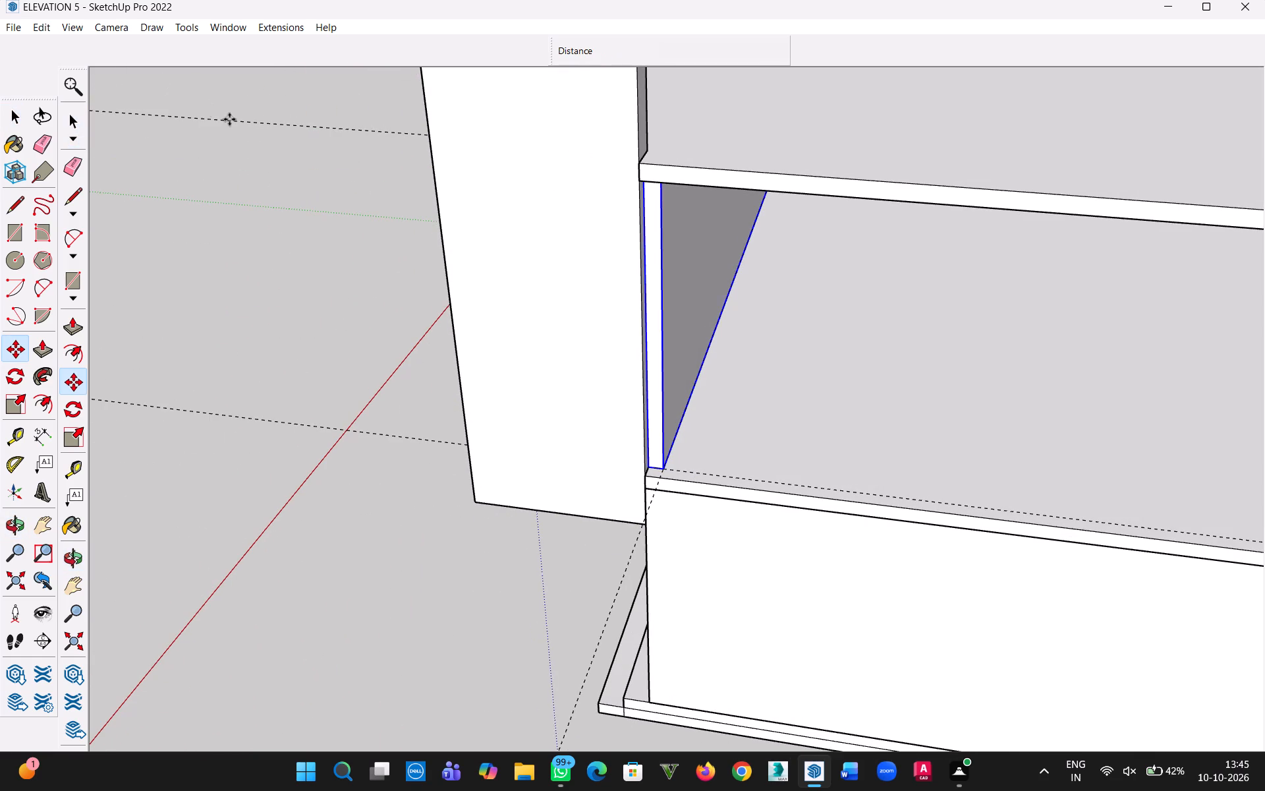
{"action": "left_click", "coordinate": [652, 469]}
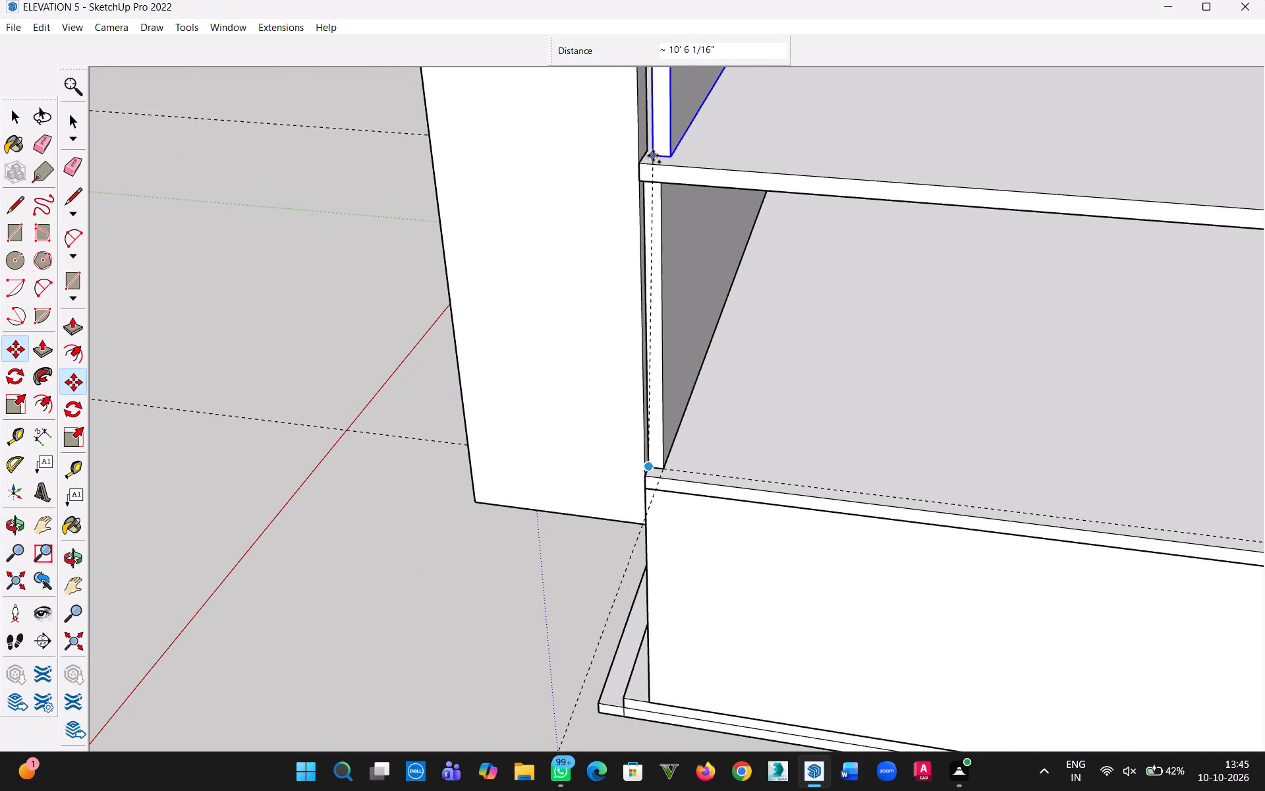
{"action": "scroll", "coordinate": [643, 157], "scroll_direction": "up", "scroll_amount": 8}
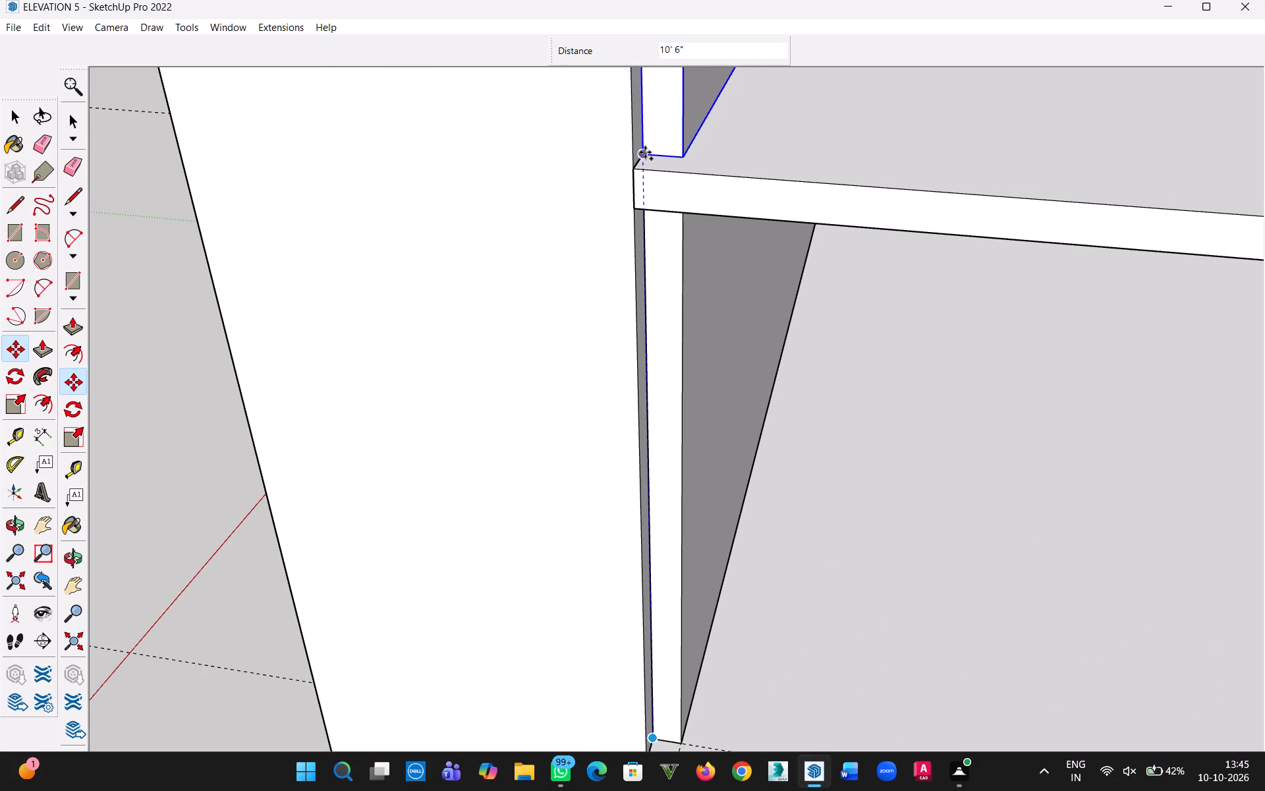
{"action": "middle_click_drag", "start_coordinate": [658, 161], "coordinate": [322, 127]}
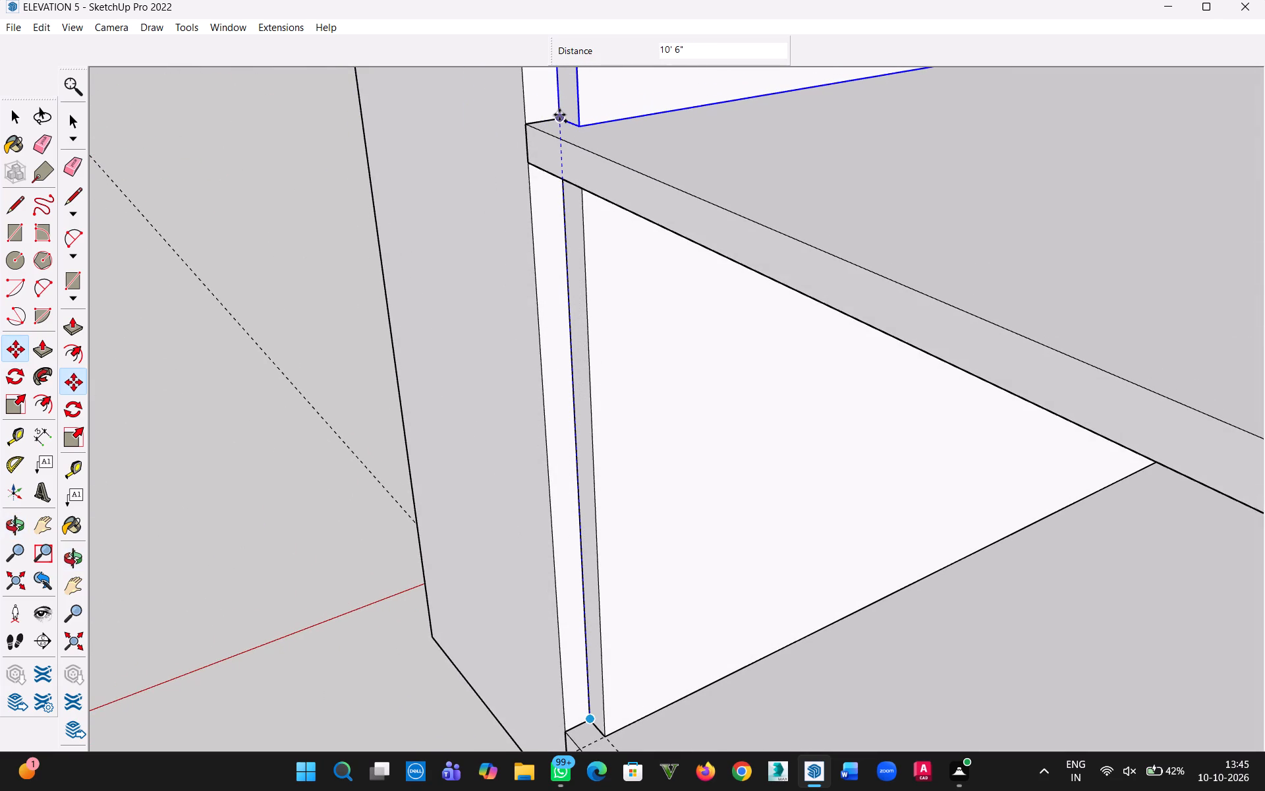
{"action": "left_click", "coordinate": [559, 115]}
Array the upward wall copy x2 at the same spacing, adding walls to the two storeys above, and deselect.
{"action": "key", "text": "x"}
{"action": "key", "text": "2"}
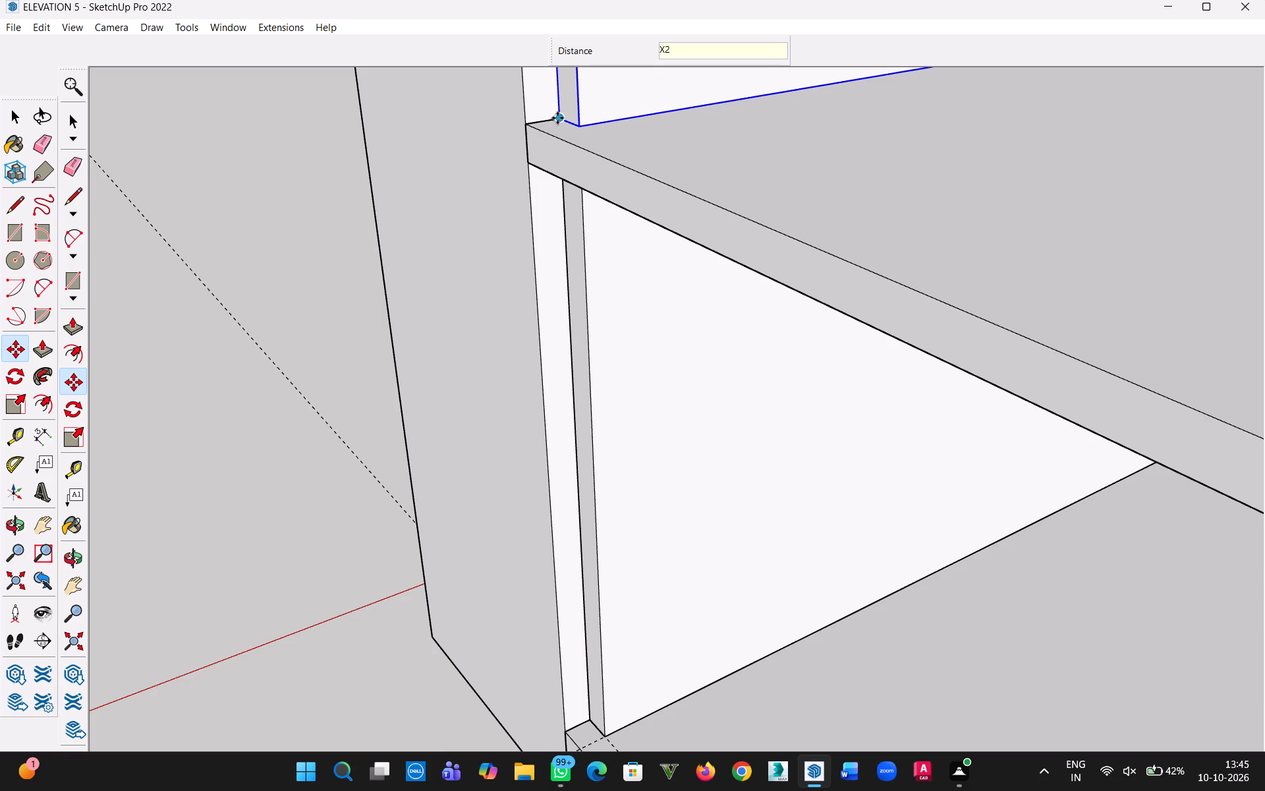
{"action": "key", "text": "Return"}
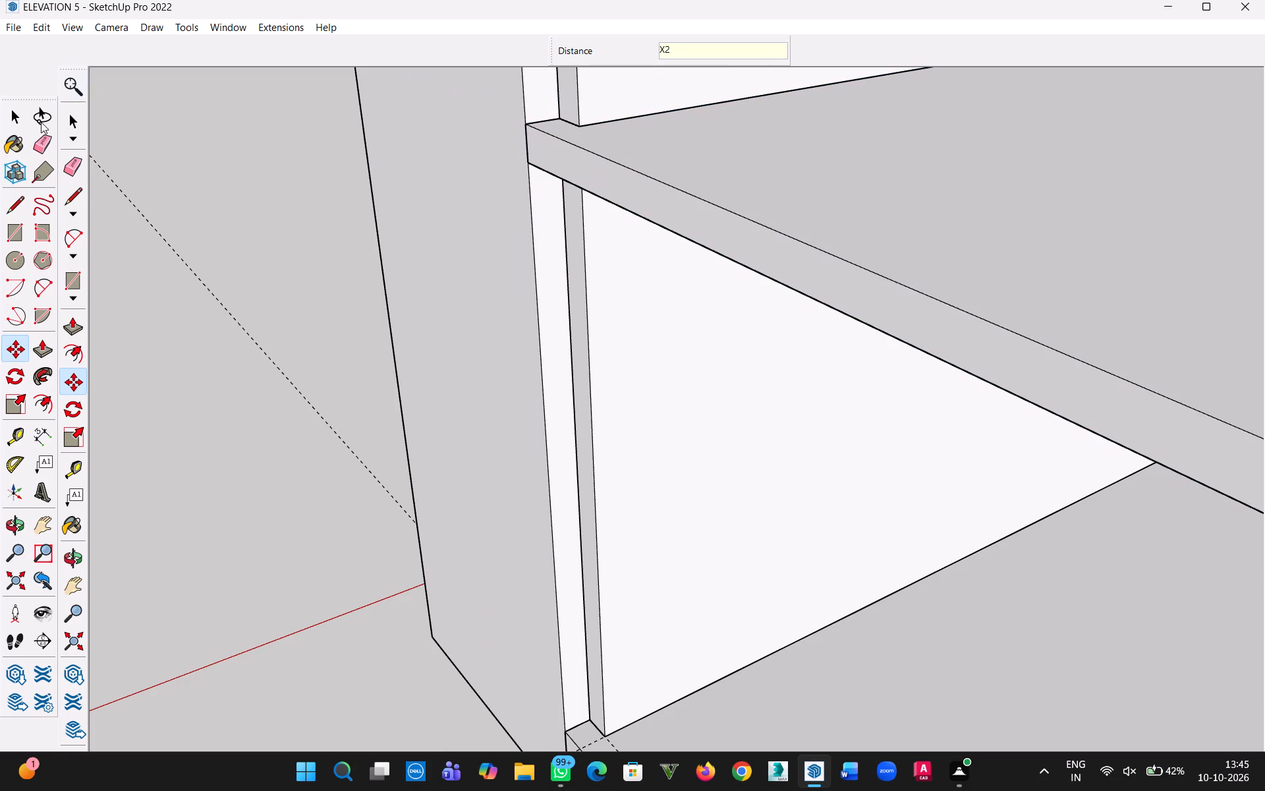
{"action": "left_click", "coordinate": [14, 120]}
{"action": "left_click", "coordinate": [336, 205]}
Examine the front elevation to check the walls behind the balconies on every storey.
{"action": "scroll", "coordinate": [306, 228], "scroll_direction": "down", "scroll_amount": 13}
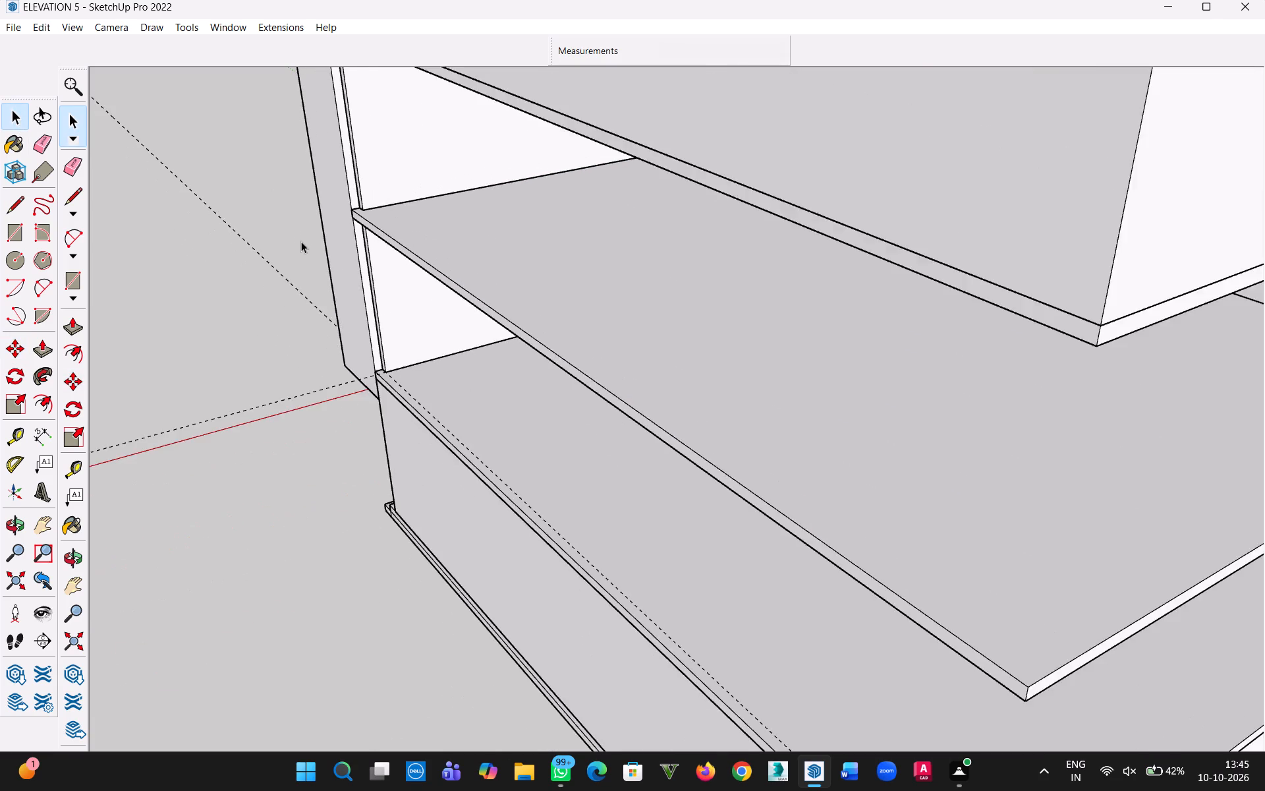
{"action": "scroll", "coordinate": [301, 241], "scroll_direction": "down", "scroll_amount": 1}
{"action": "middle_click_drag", "start_coordinate": [287, 242], "coordinate": [862, 216]}
{"action": "middle_click_drag", "start_coordinate": [387, 239], "coordinate": [640, 230]}
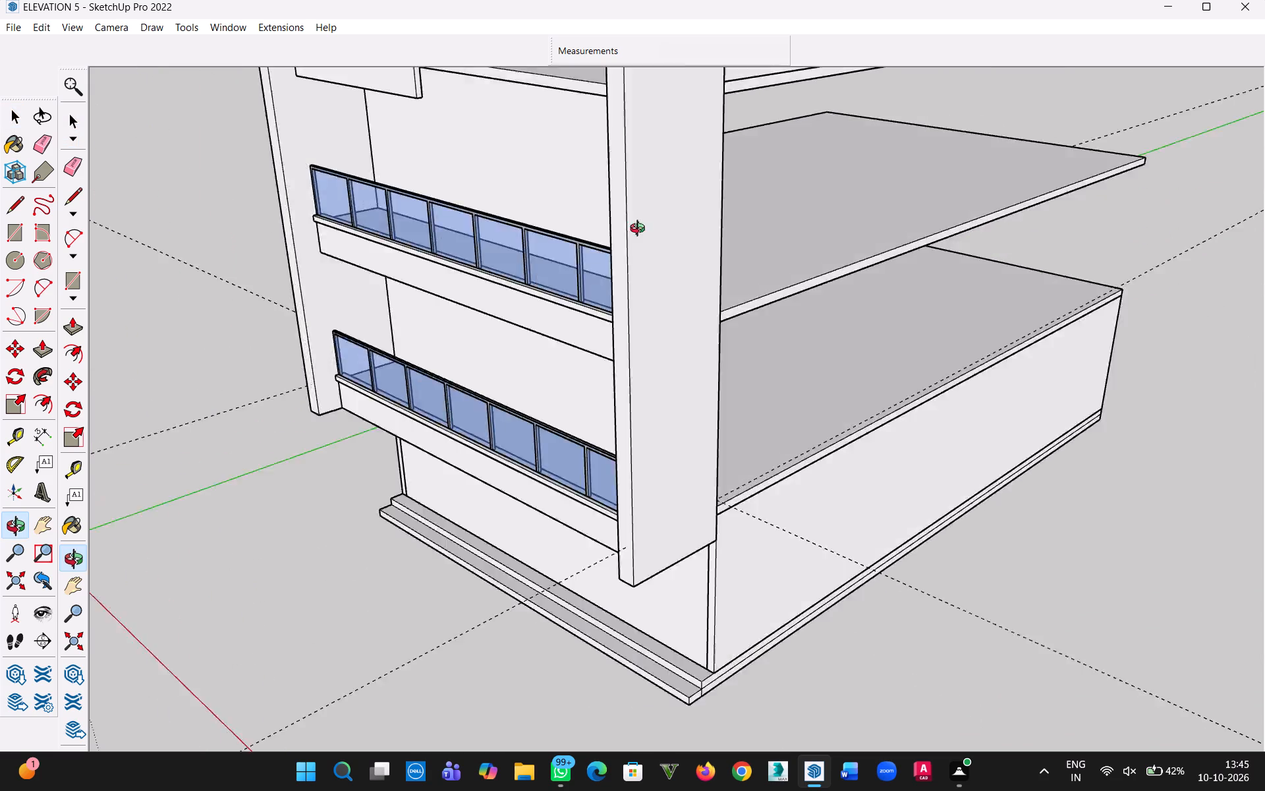
{"action": "middle_click_drag", "start_coordinate": [640, 230], "coordinate": [848, 250]}
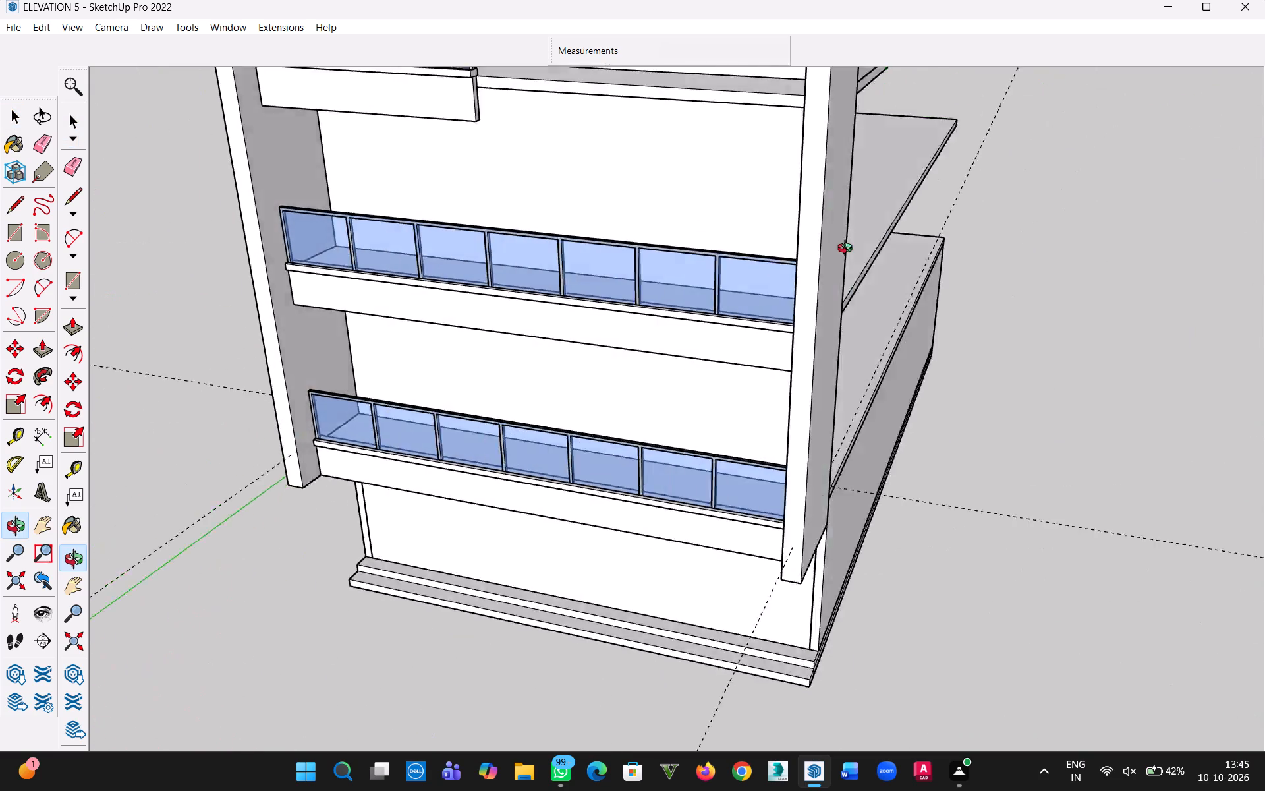
{"action": "middle_click_drag", "start_coordinate": [848, 250], "coordinate": [926, 233]}
{"action": "key", "text": "h"}
{"action": "left_click_drag", "start_coordinate": [739, 251], "coordinate": [703, 712]}
{"action": "middle_click_drag", "start_coordinate": [683, 645], "coordinate": [692, 487]}
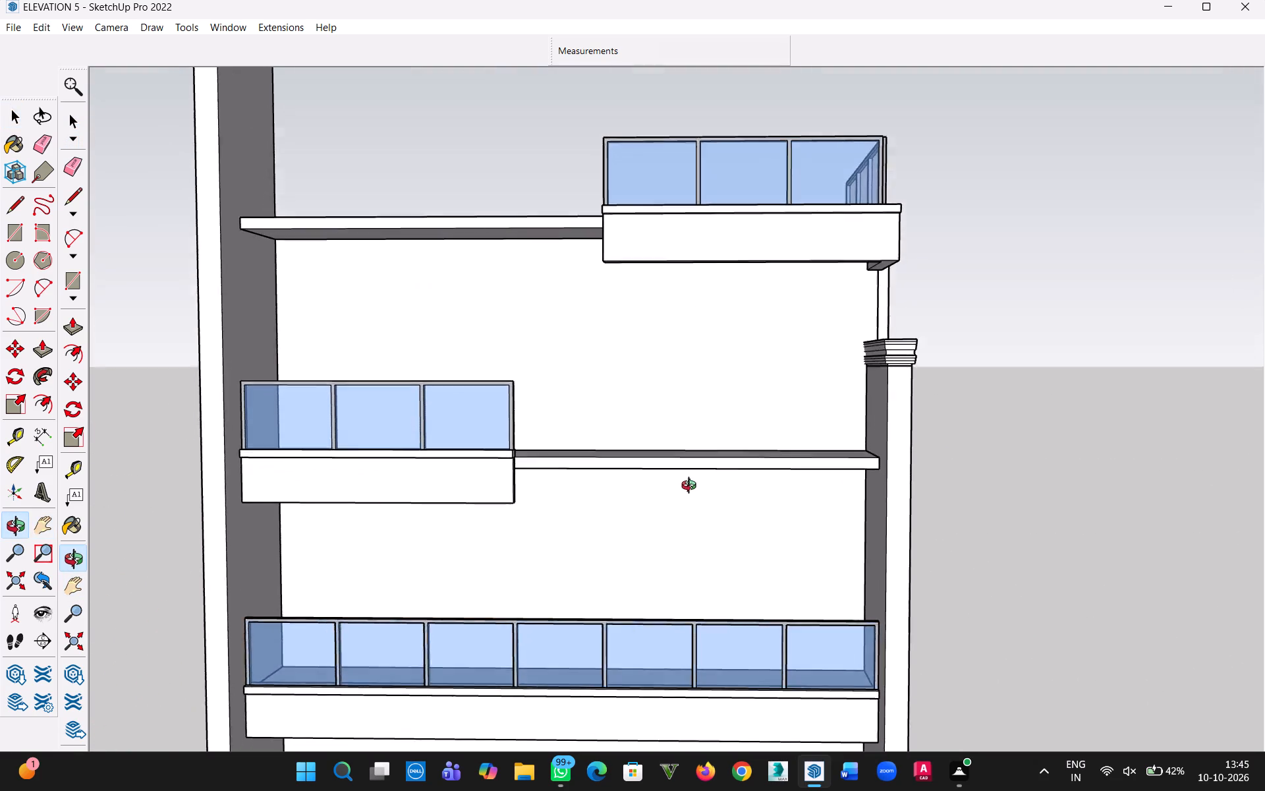
{"action": "middle_click_drag", "start_coordinate": [692, 487], "coordinate": [692, 476]}
{"action": "scroll", "coordinate": [652, 455], "scroll_direction": "down", "scroll_amount": 5}
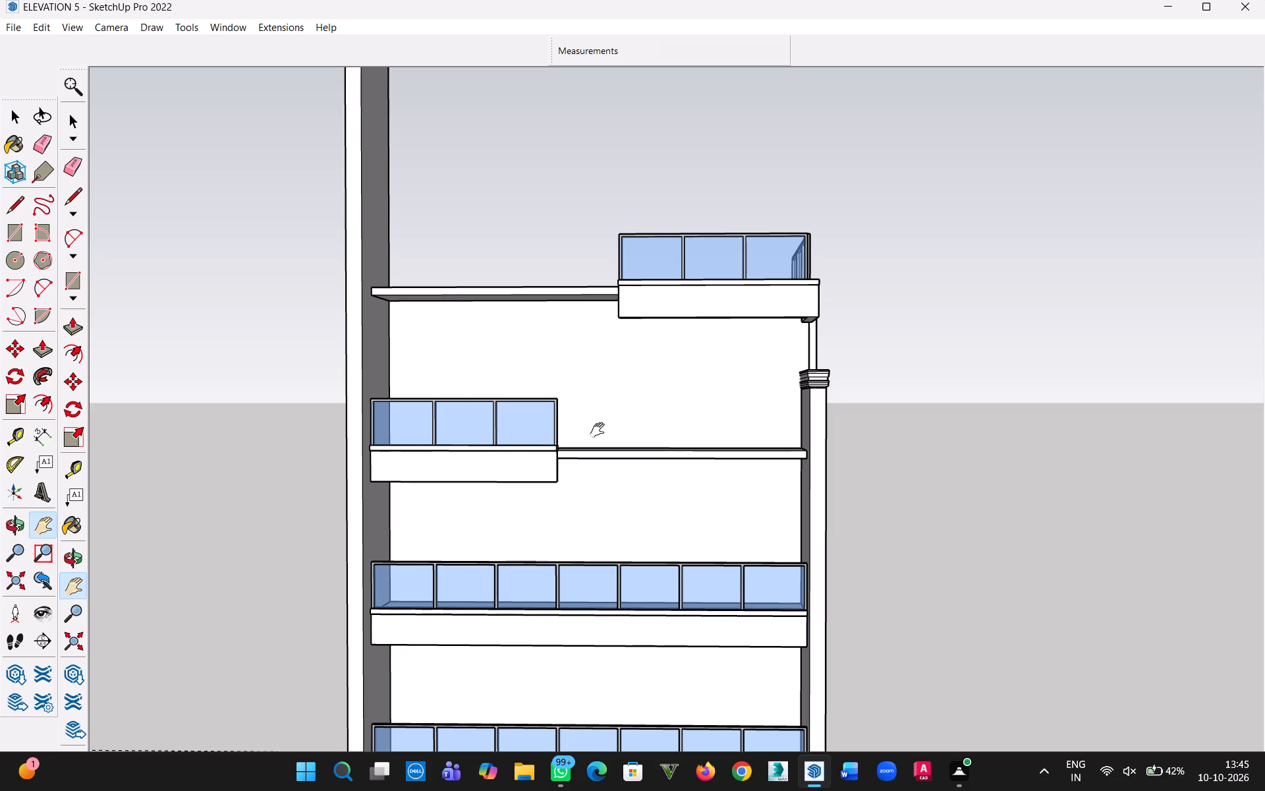
{"action": "scroll", "coordinate": [607, 397], "scroll_direction": "down", "scroll_amount": 5}
{"action": "middle_click_drag", "start_coordinate": [648, 425], "coordinate": [657, 457]}
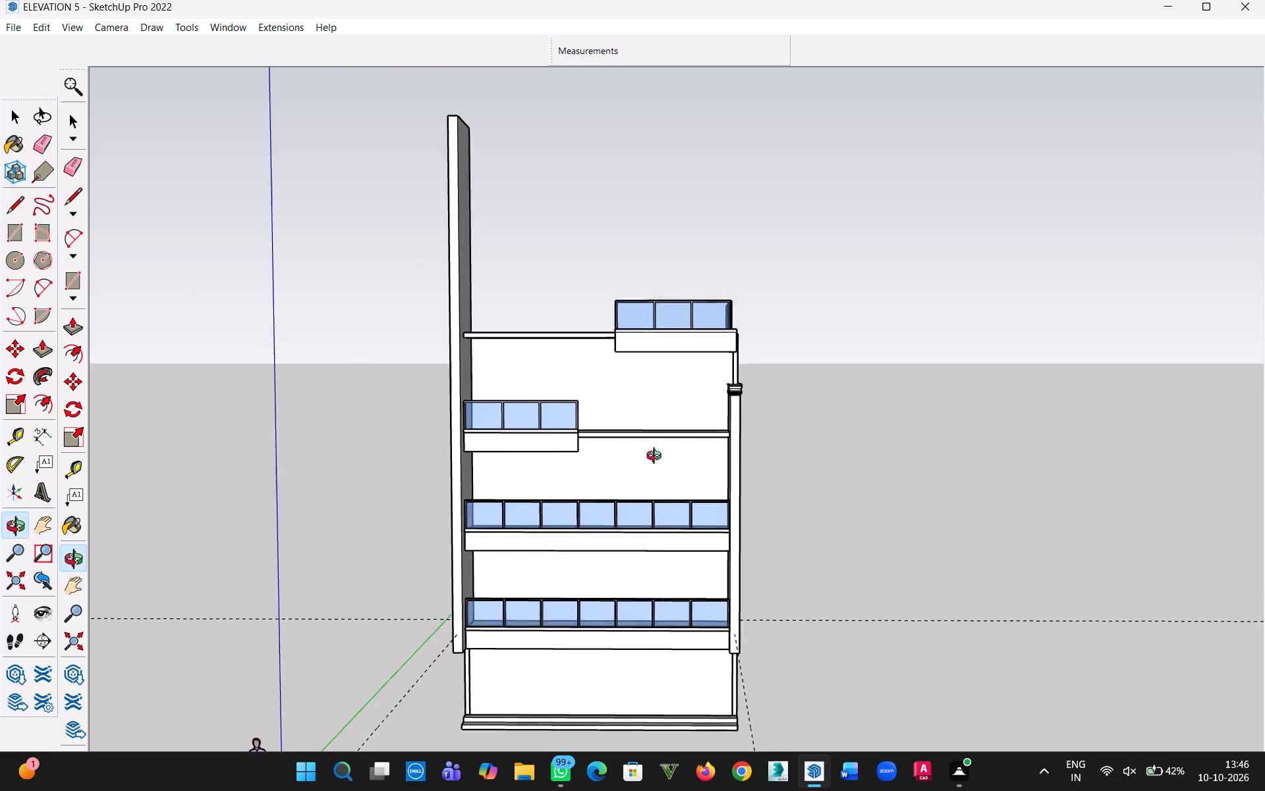
{"action": "middle_click_drag", "start_coordinate": [657, 457], "coordinate": [667, 562]}
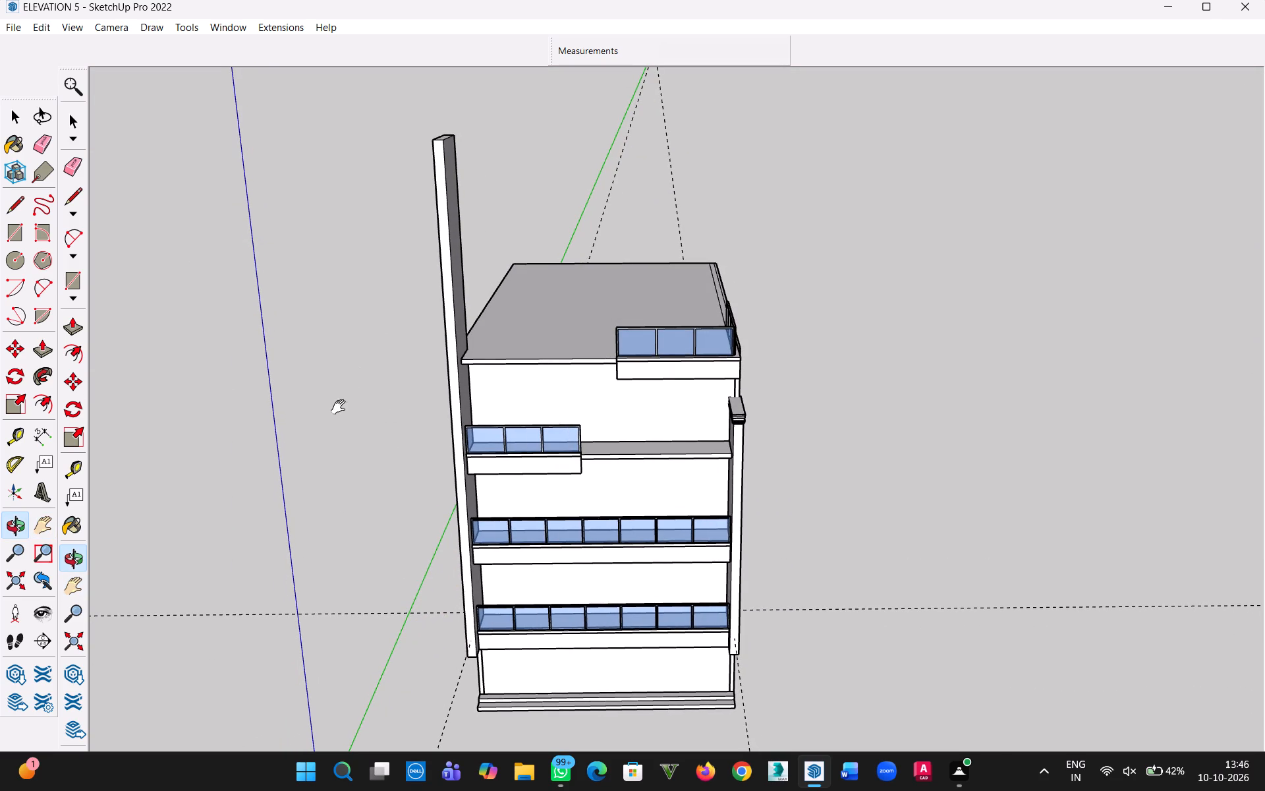
Delete all guide lines from the model.
{"action": "left_click", "coordinate": [18, 125]}
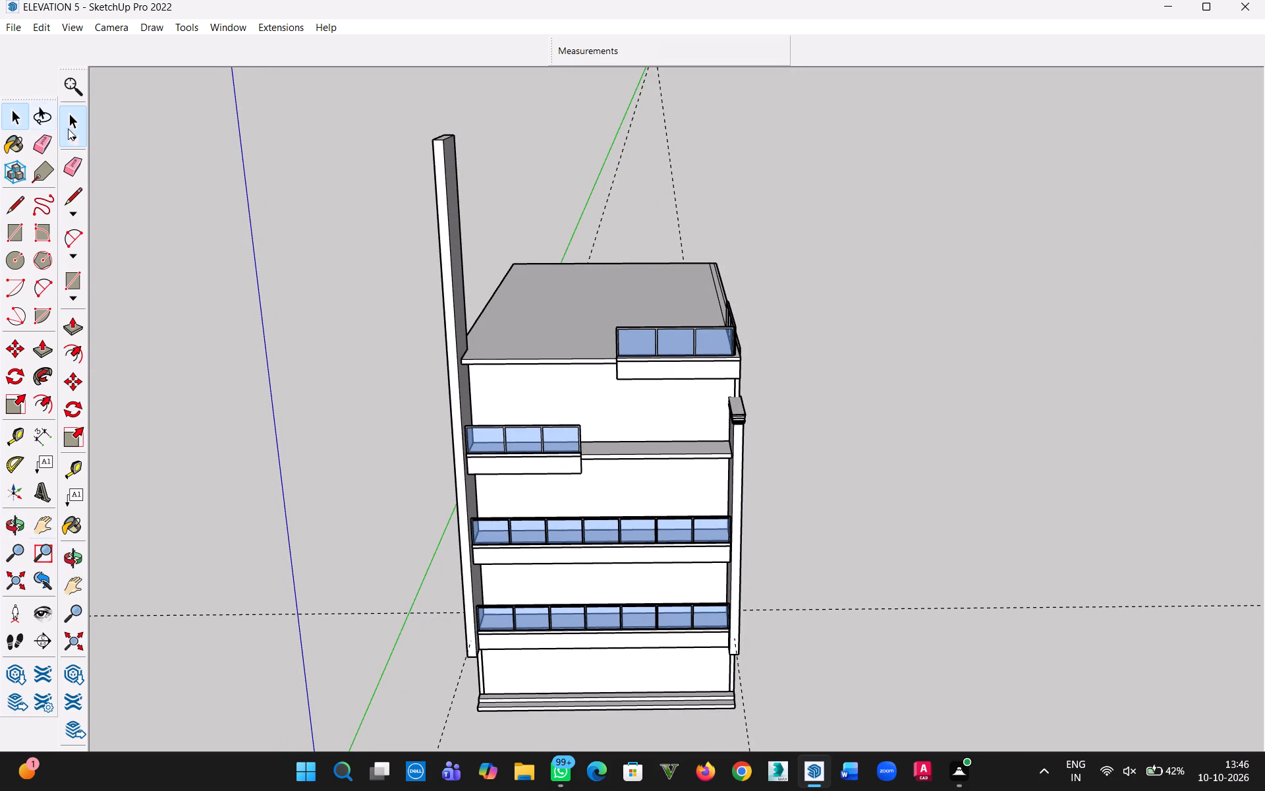
{"action": "left_click", "coordinate": [327, 253]}
{"action": "left_click", "coordinate": [39, 27]}
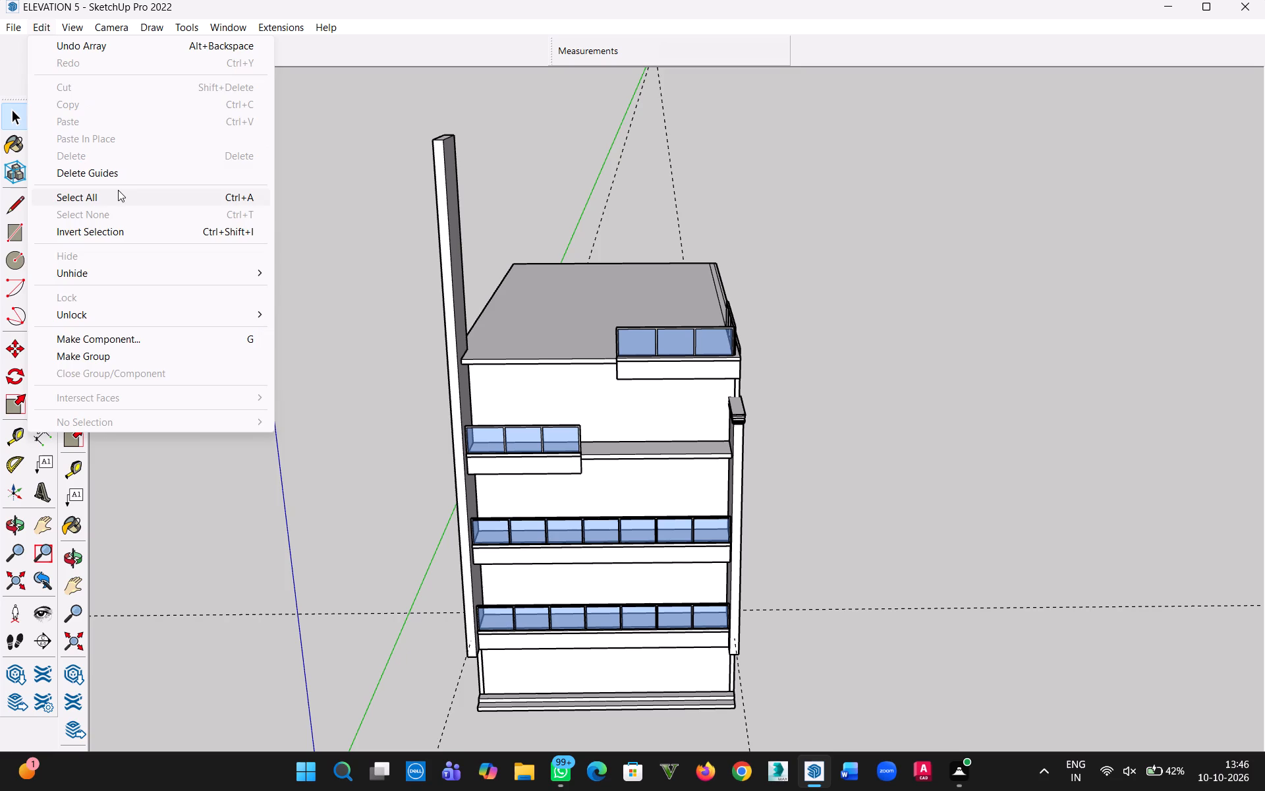
{"action": "left_click", "coordinate": [116, 173]}
Unhide all hidden geometry, including the curved front facade panels and side walls.
{"action": "left_click", "coordinate": [42, 28]}
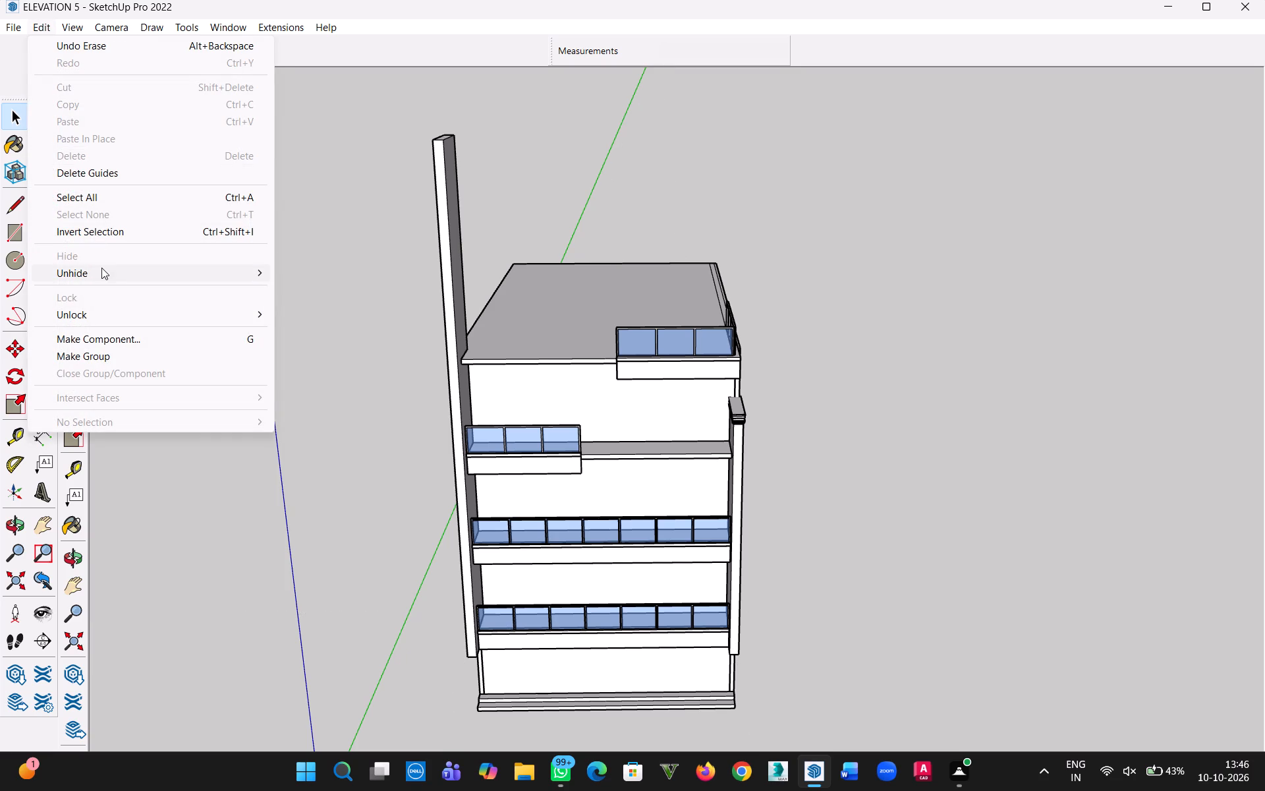
{"action": "left_click", "coordinate": [98, 270]}
{"action": "left_click", "coordinate": [341, 311]}
{"action": "left_click", "coordinate": [270, 265]}
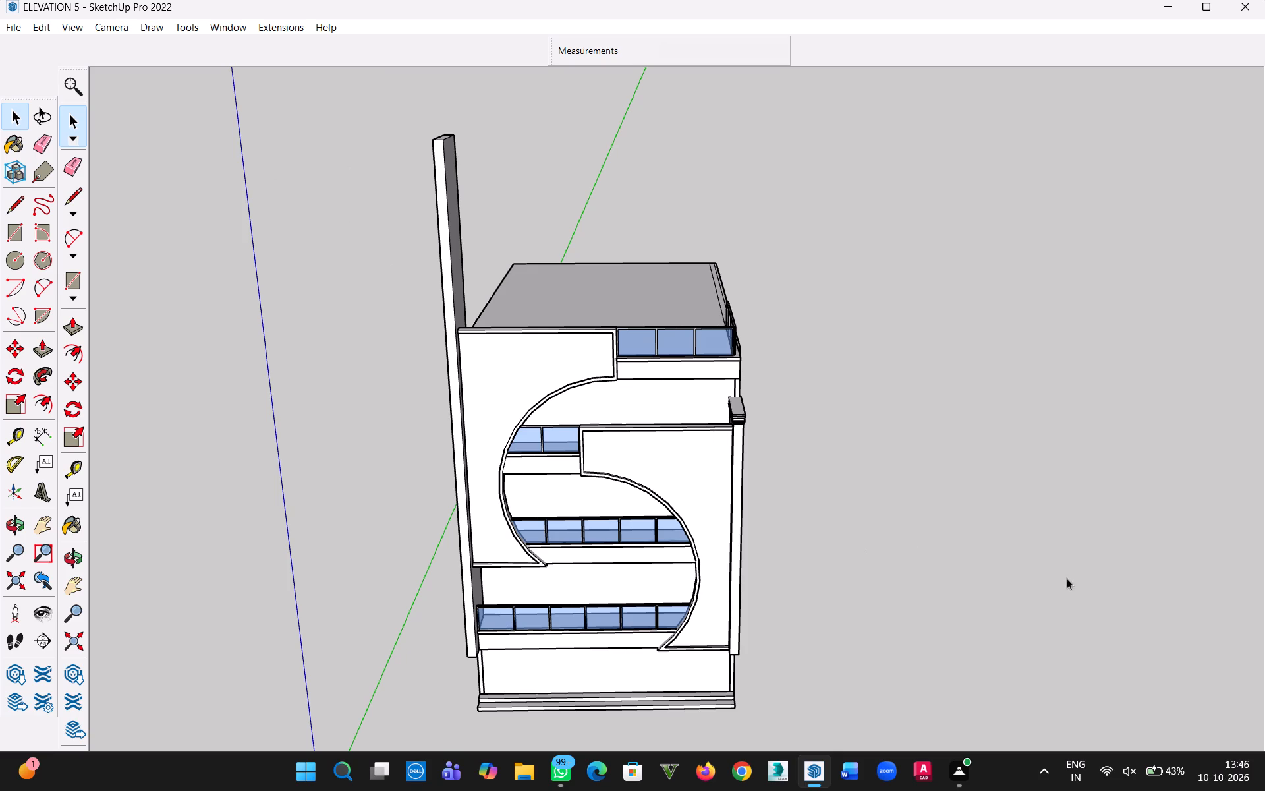
Examine the completed front facade from the ground-floor plinth up to the top balcony.
{"action": "scroll", "coordinate": [651, 588], "scroll_direction": "up", "scroll_amount": 11}
{"action": "middle_click_drag", "start_coordinate": [565, 651], "coordinate": [551, 492]}
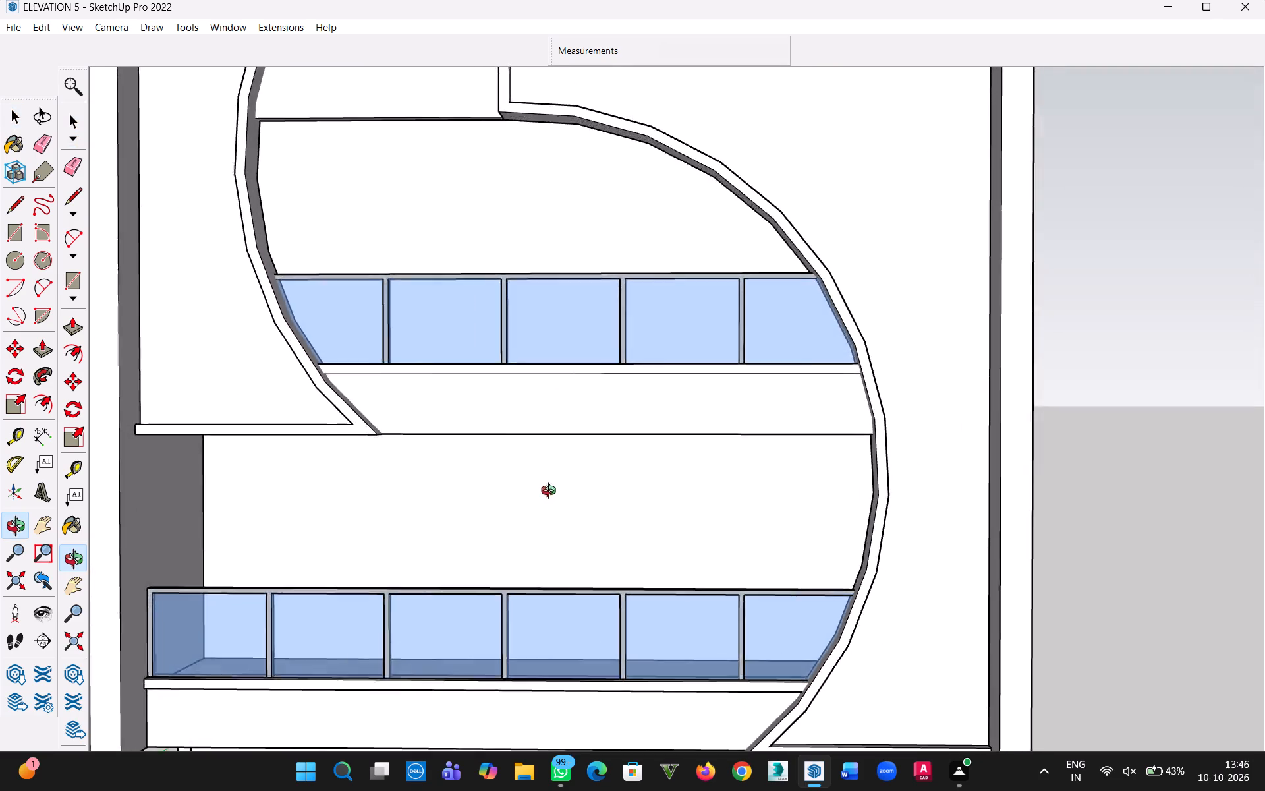
{"action": "middle_click_drag", "start_coordinate": [551, 492], "coordinate": [634, 110]}
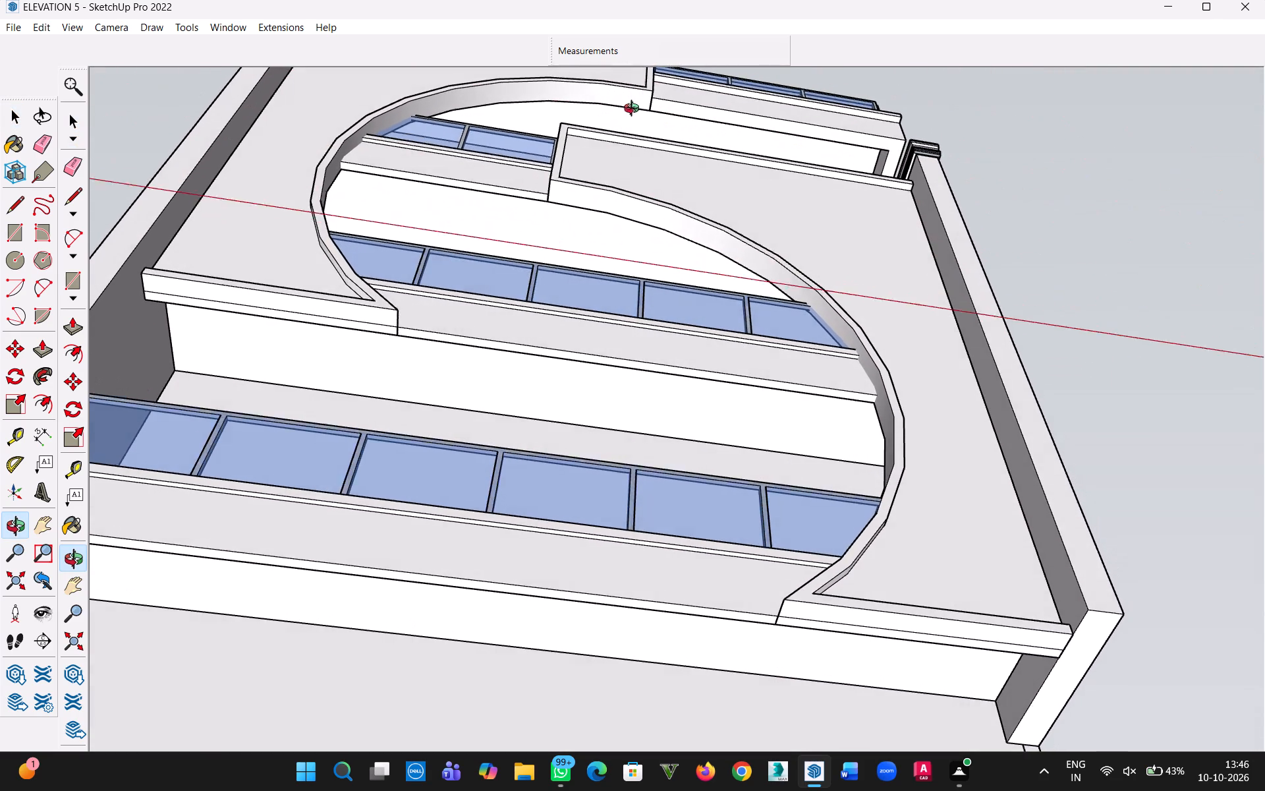
{"action": "middle_click_drag", "start_coordinate": [634, 110], "coordinate": [646, 136]}
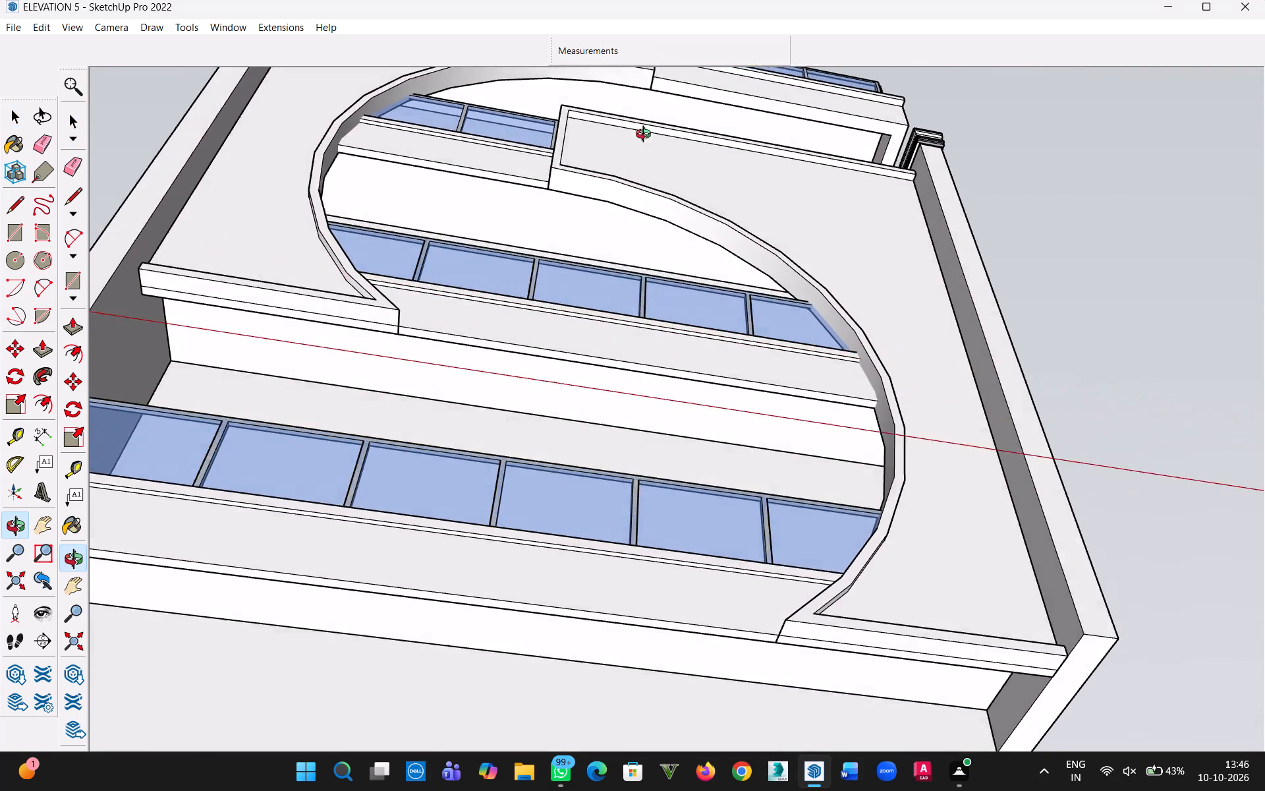
{"action": "middle_click_drag", "start_coordinate": [646, 136], "coordinate": [466, 614]}
{"action": "key", "text": "h"}
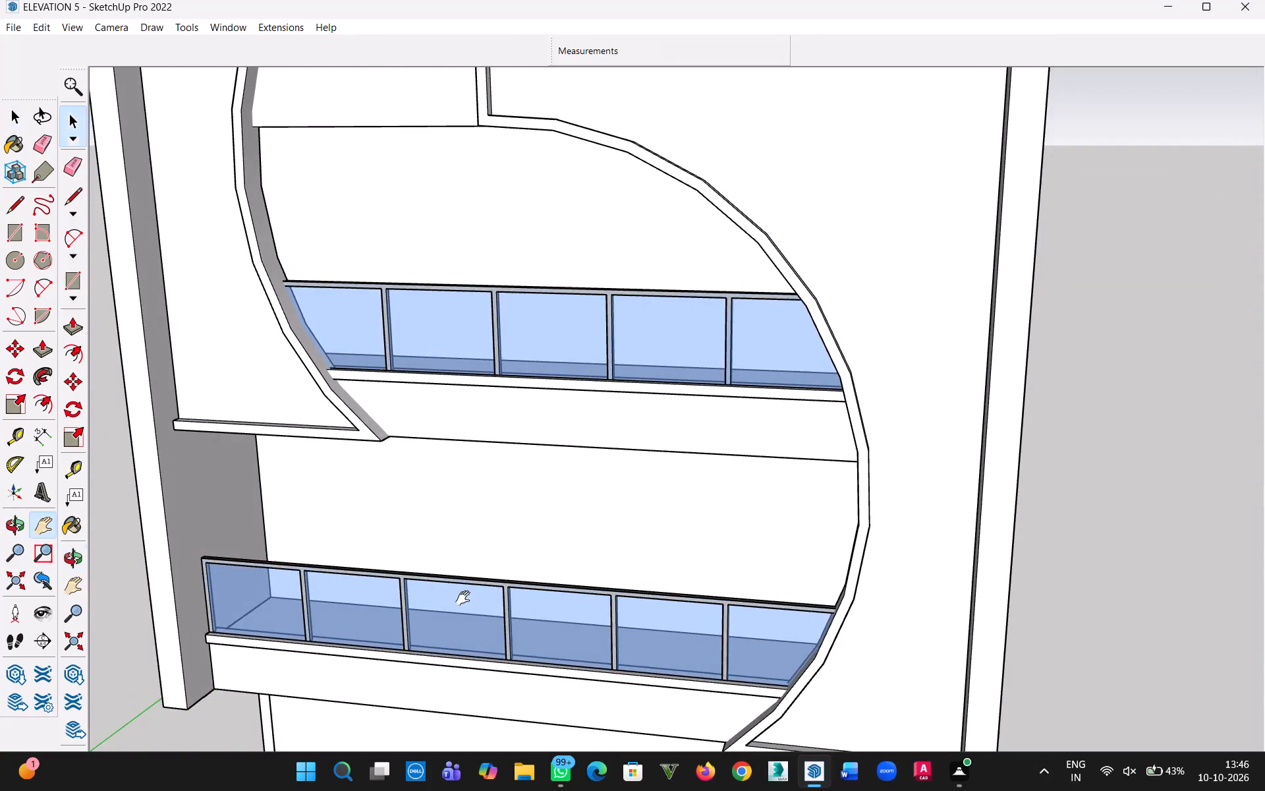
{"action": "left_click_drag", "start_coordinate": [461, 591], "coordinate": [447, 229]}
{"action": "middle_click_drag", "start_coordinate": [463, 254], "coordinate": [625, 310]}
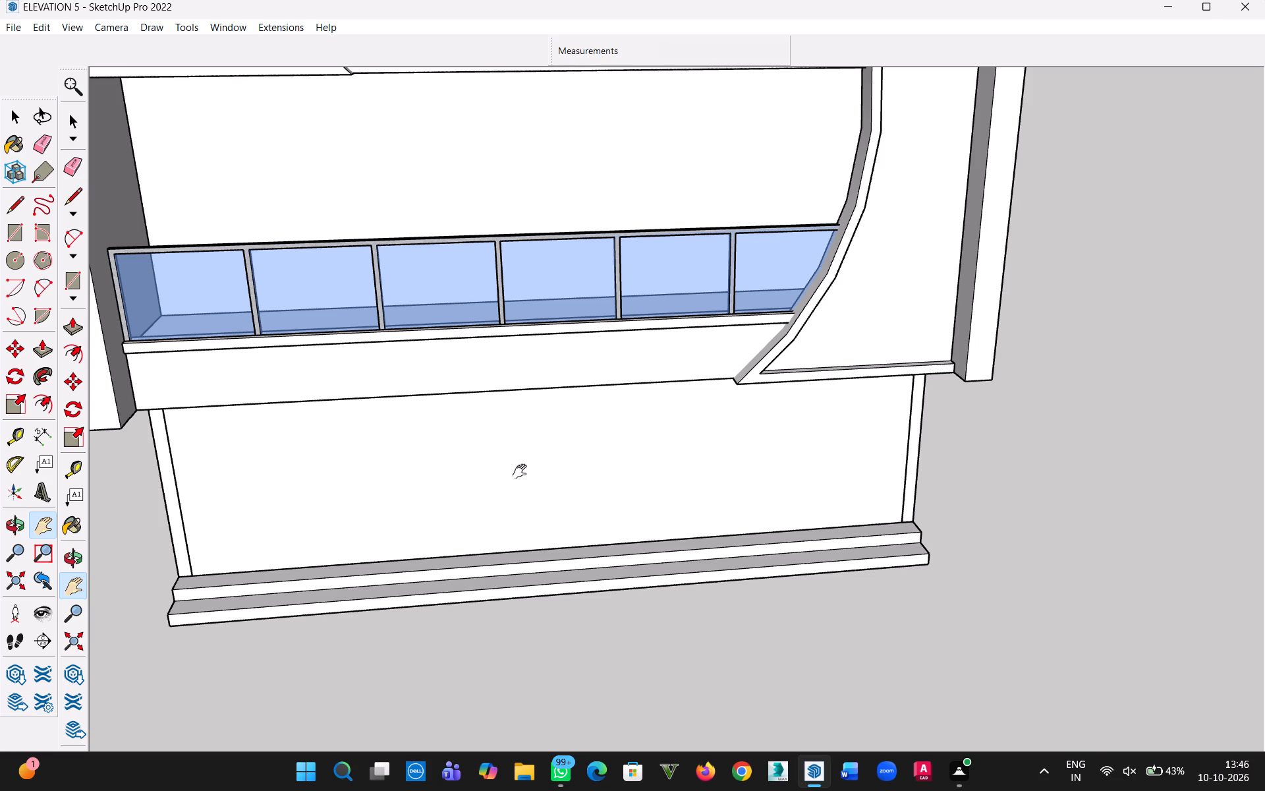
{"action": "scroll", "coordinate": [540, 486], "scroll_direction": "down", "scroll_amount": 10}
{"action": "middle_click_drag", "start_coordinate": [544, 482], "coordinate": [478, 487]}
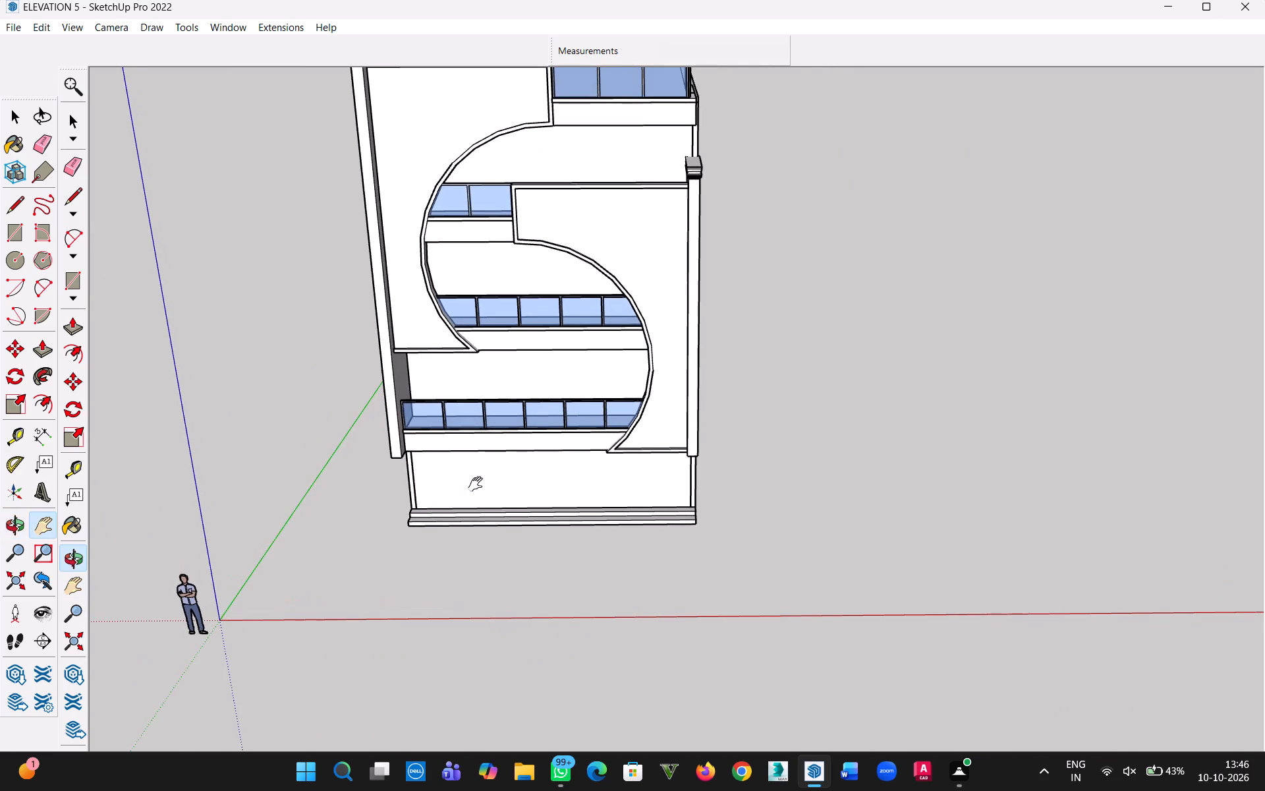
{"action": "key", "text": "h"}
{"action": "left_click_drag", "start_coordinate": [474, 477], "coordinate": [546, 780]}
{"action": "middle_click_drag", "start_coordinate": [580, 684], "coordinate": [472, 495]}
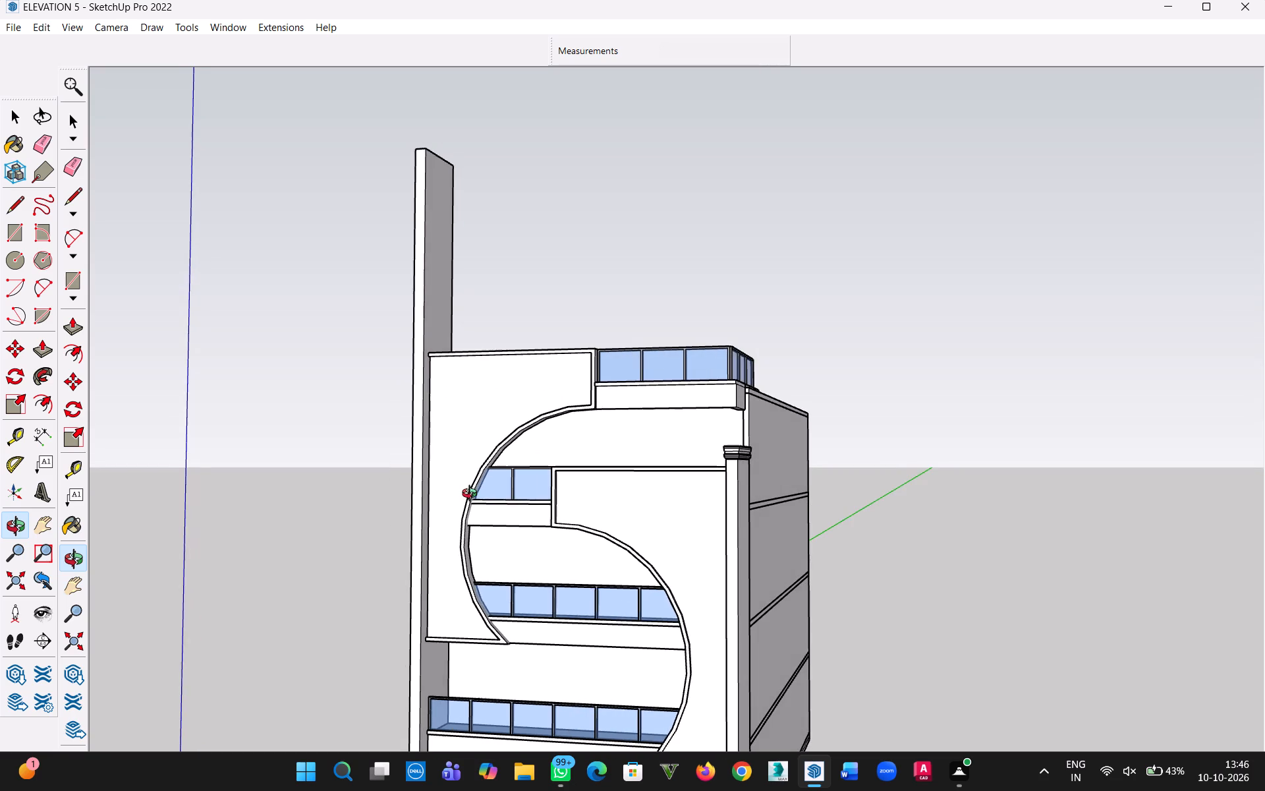
{"action": "middle_click_drag", "start_coordinate": [472, 495], "coordinate": [463, 506]}
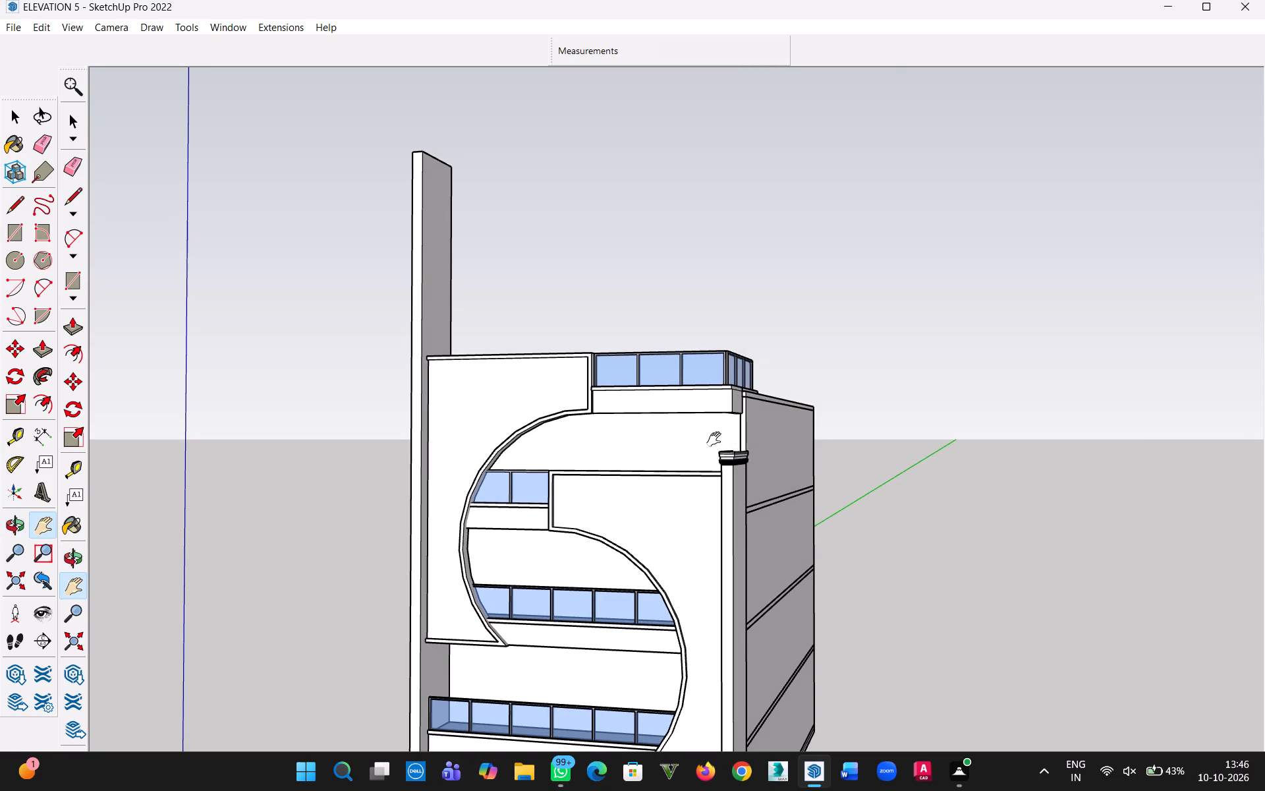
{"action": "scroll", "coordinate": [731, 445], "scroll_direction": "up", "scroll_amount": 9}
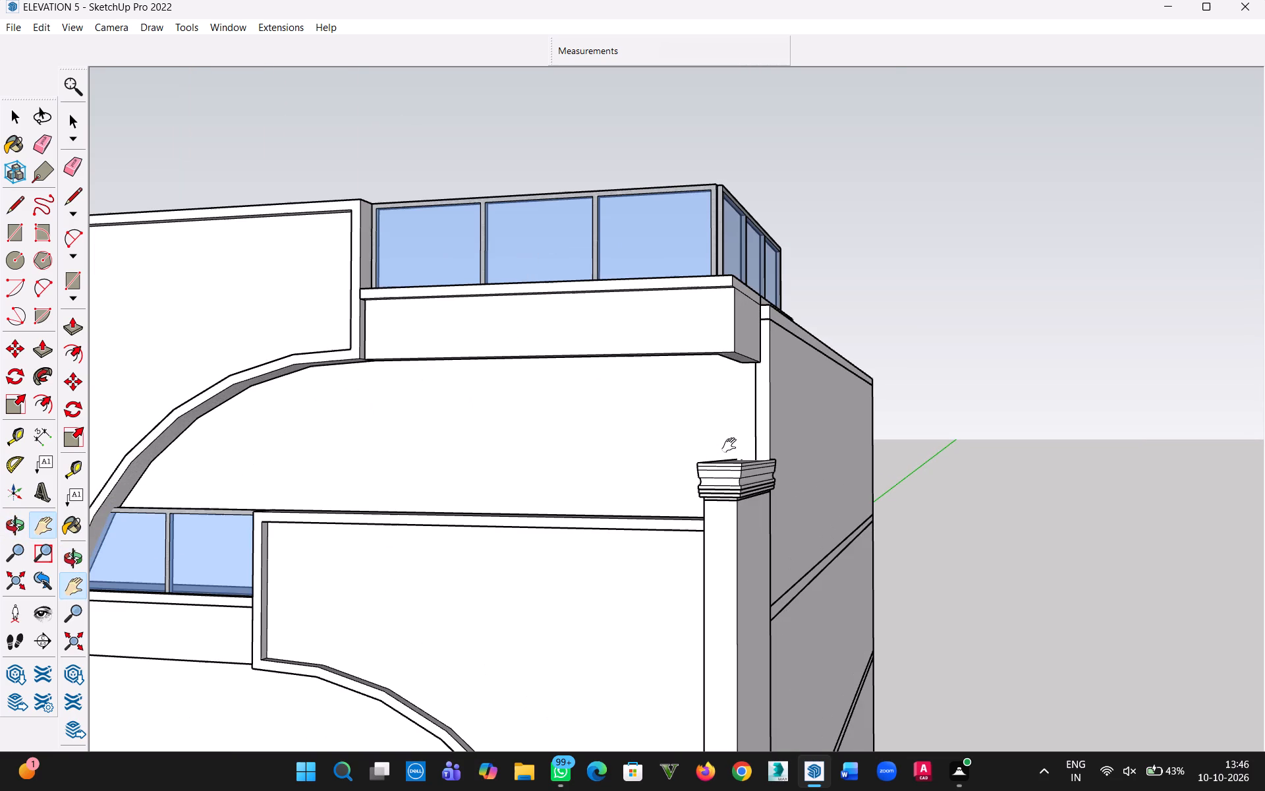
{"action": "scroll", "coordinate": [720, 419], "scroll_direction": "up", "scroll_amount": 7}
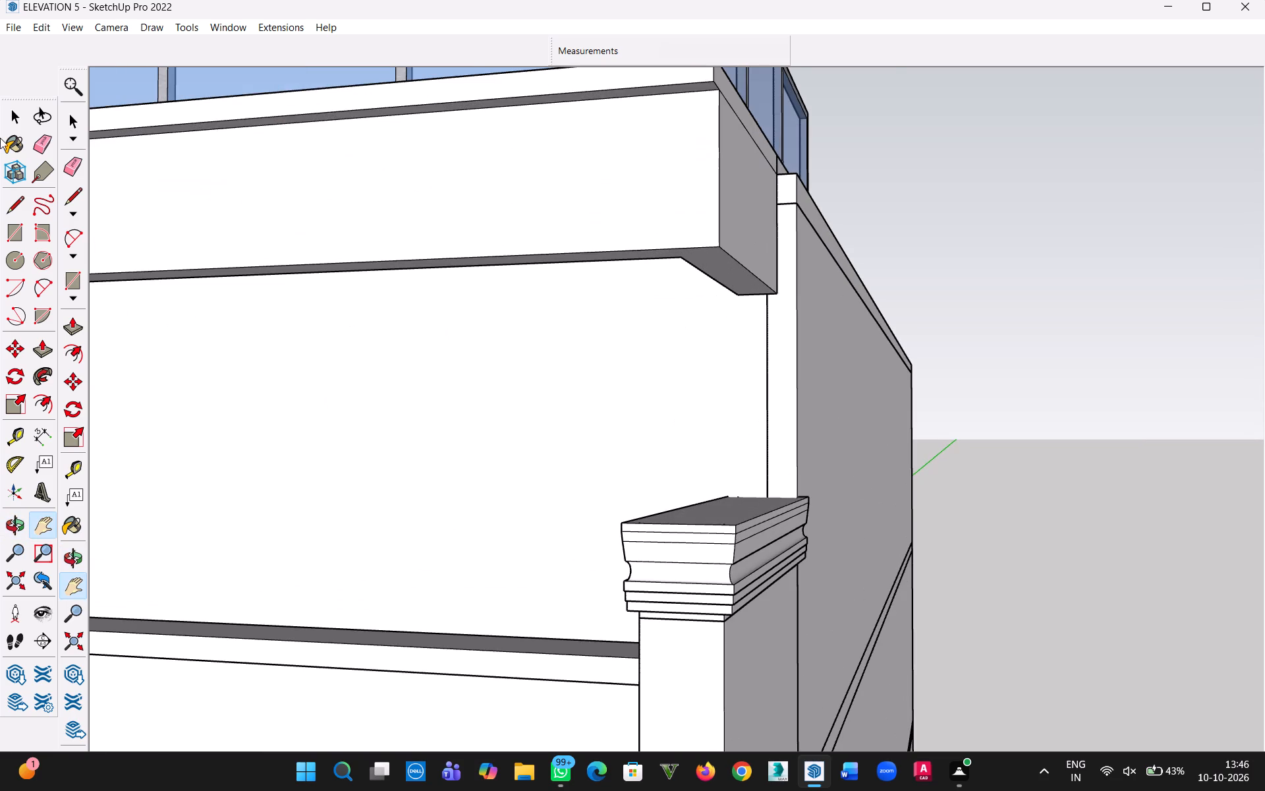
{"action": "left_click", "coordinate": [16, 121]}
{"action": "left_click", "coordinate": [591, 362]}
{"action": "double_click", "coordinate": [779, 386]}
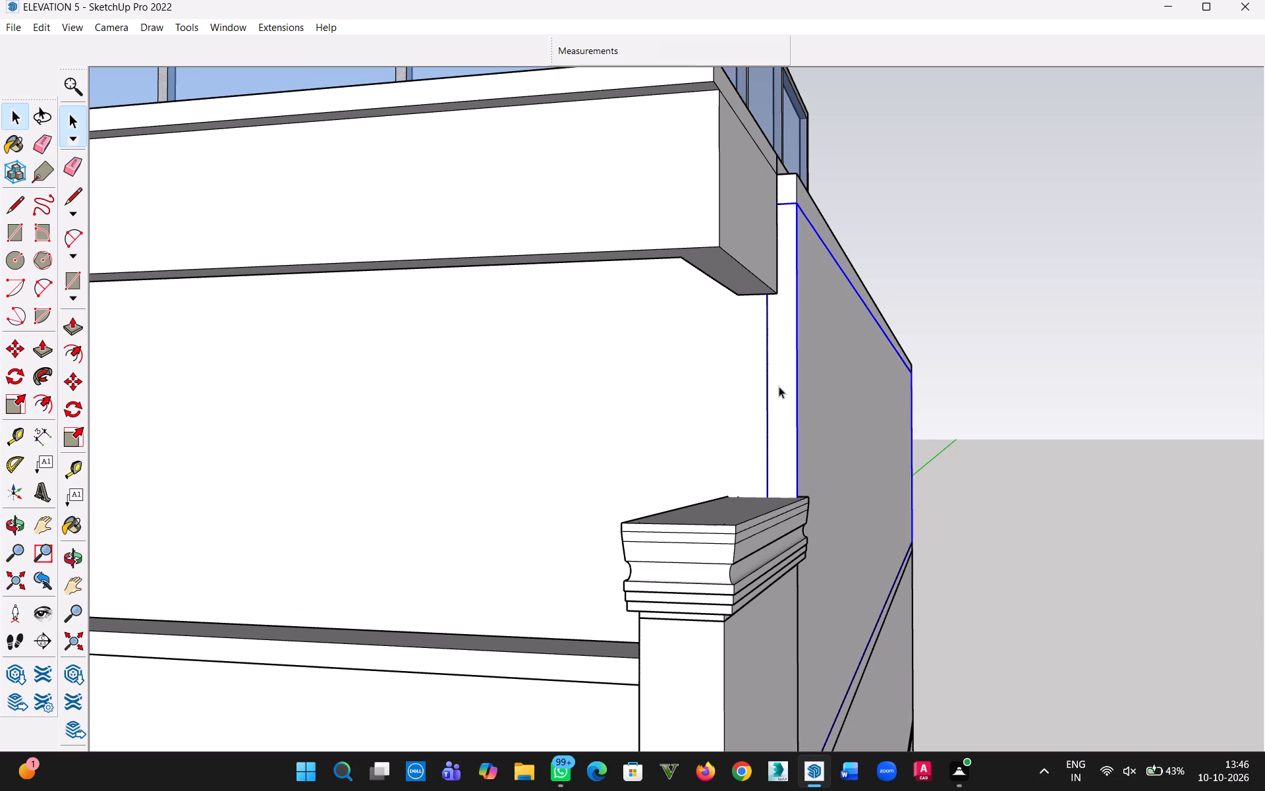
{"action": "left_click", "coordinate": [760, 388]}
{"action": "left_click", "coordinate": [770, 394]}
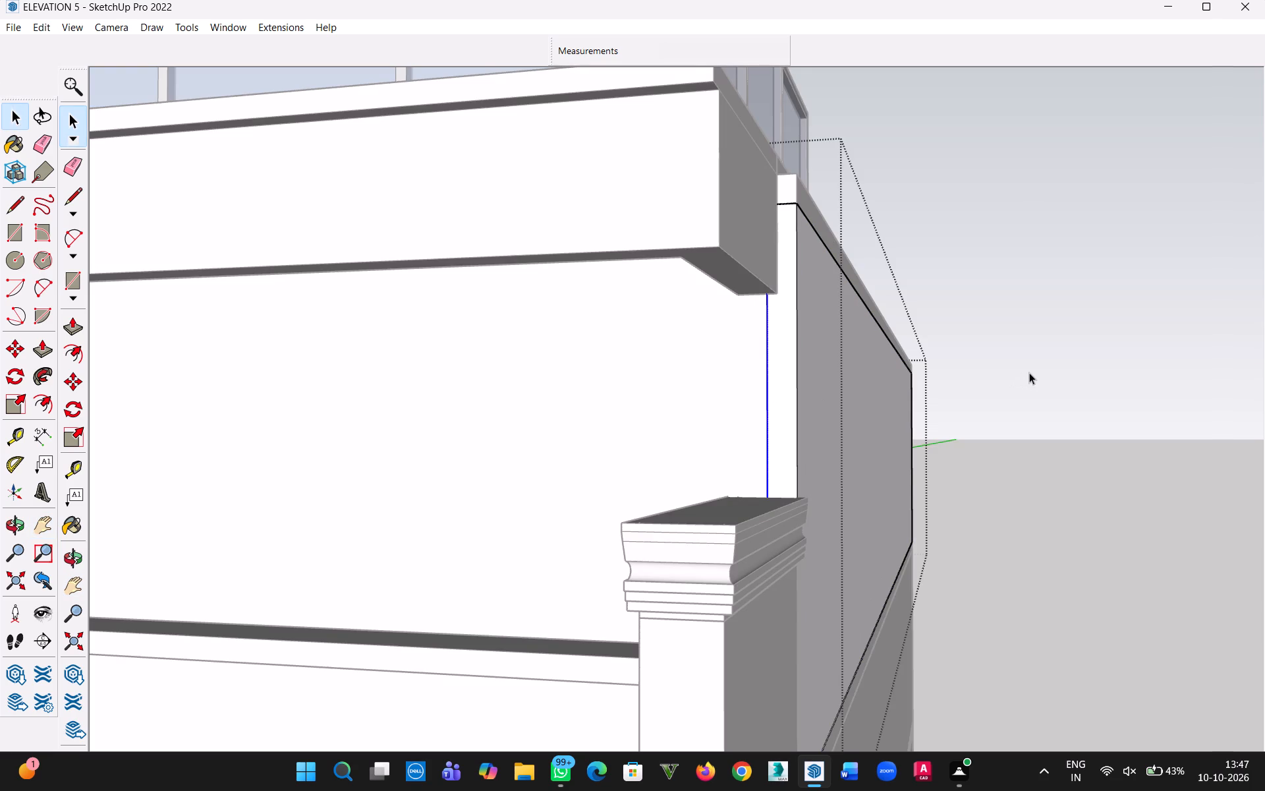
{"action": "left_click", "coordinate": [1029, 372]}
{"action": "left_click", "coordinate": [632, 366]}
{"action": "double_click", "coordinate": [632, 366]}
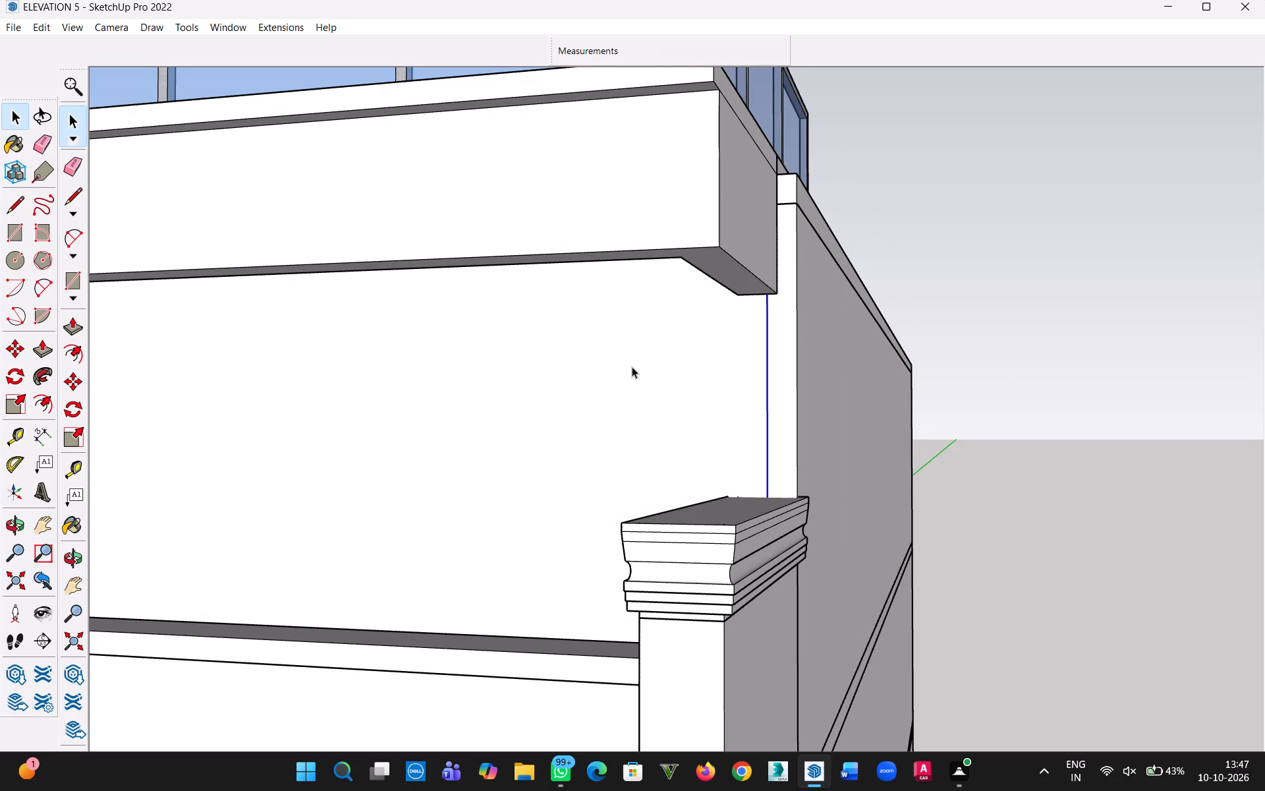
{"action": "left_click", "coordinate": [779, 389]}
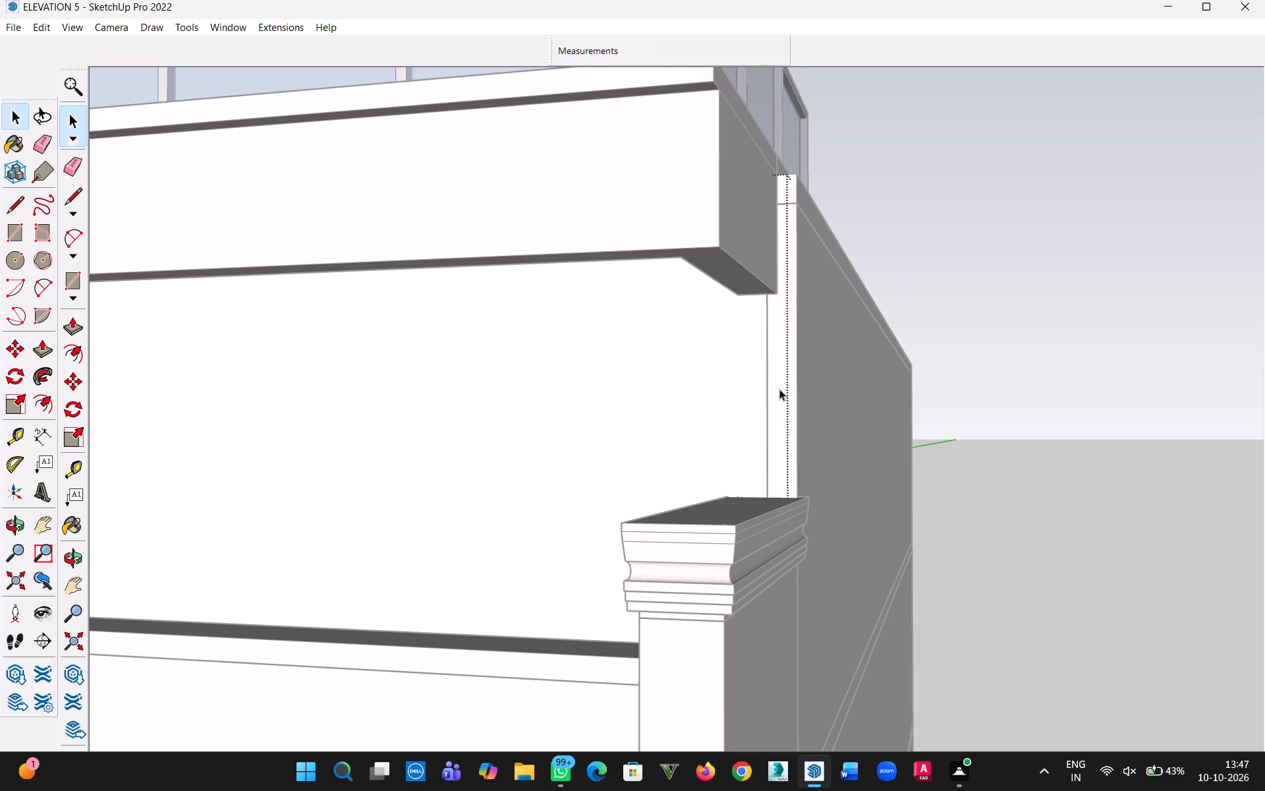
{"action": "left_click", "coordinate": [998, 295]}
Hide both curved front facade panels and the side walls flanking the balconies.
{"action": "scroll", "coordinate": [973, 317], "scroll_direction": "down", "scroll_amount": 10}
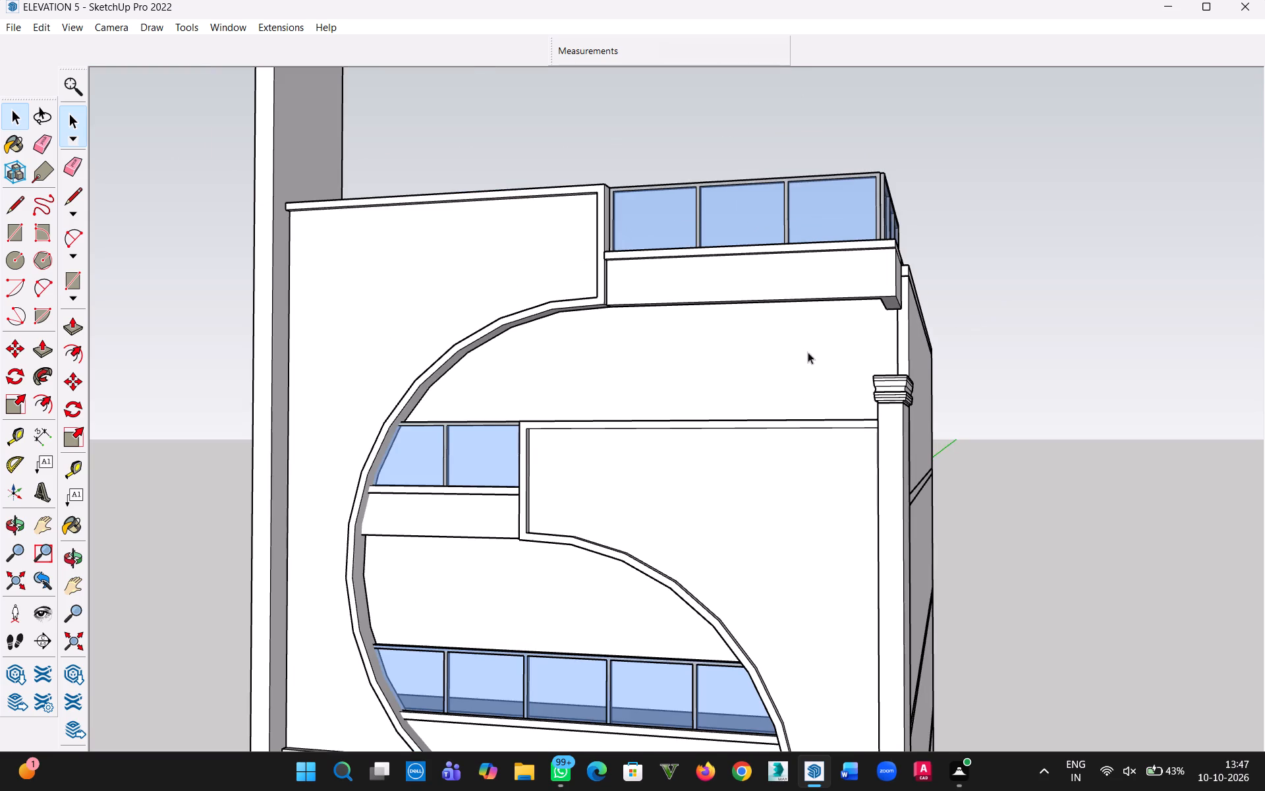
{"action": "middle_click_drag", "start_coordinate": [810, 353], "coordinate": [974, 497]}
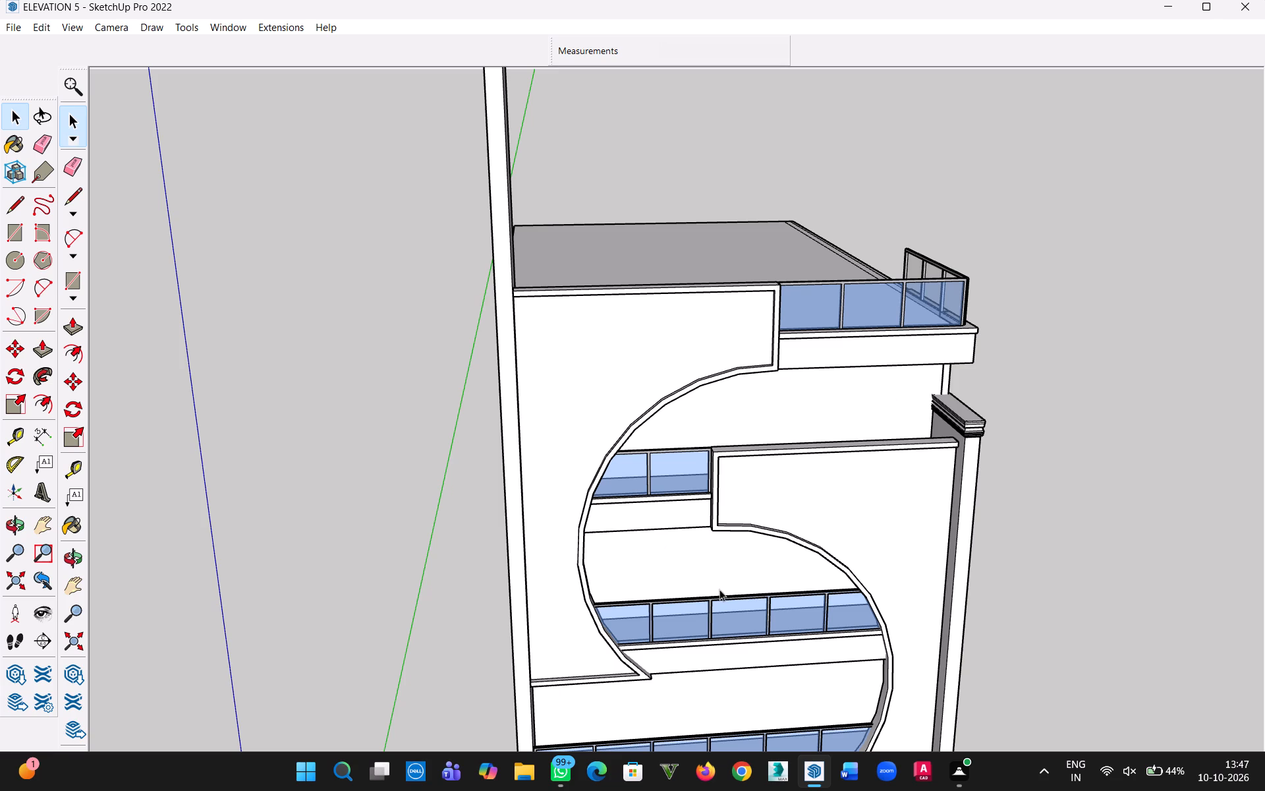
{"action": "left_click", "coordinate": [694, 581]}
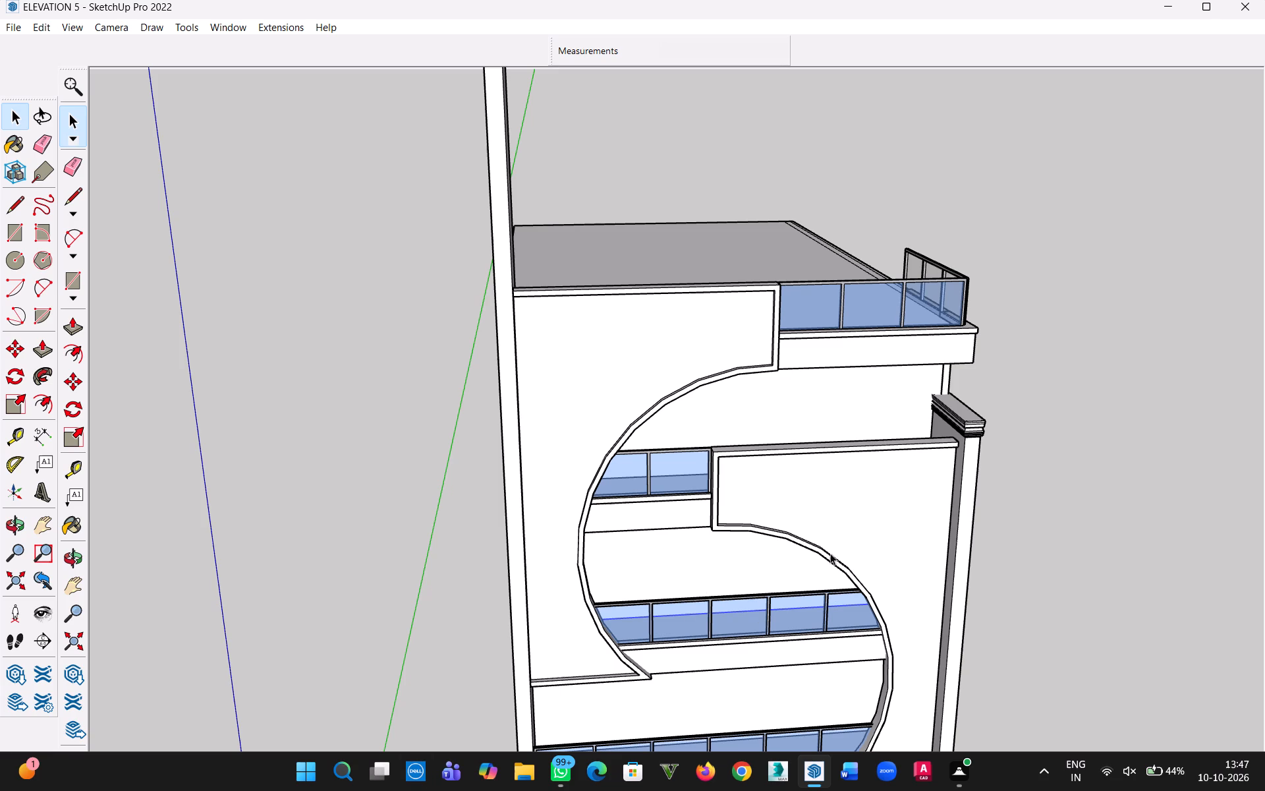
{"action": "left_click", "coordinate": [905, 531]}
{"action": "right_click", "coordinate": [896, 531]}
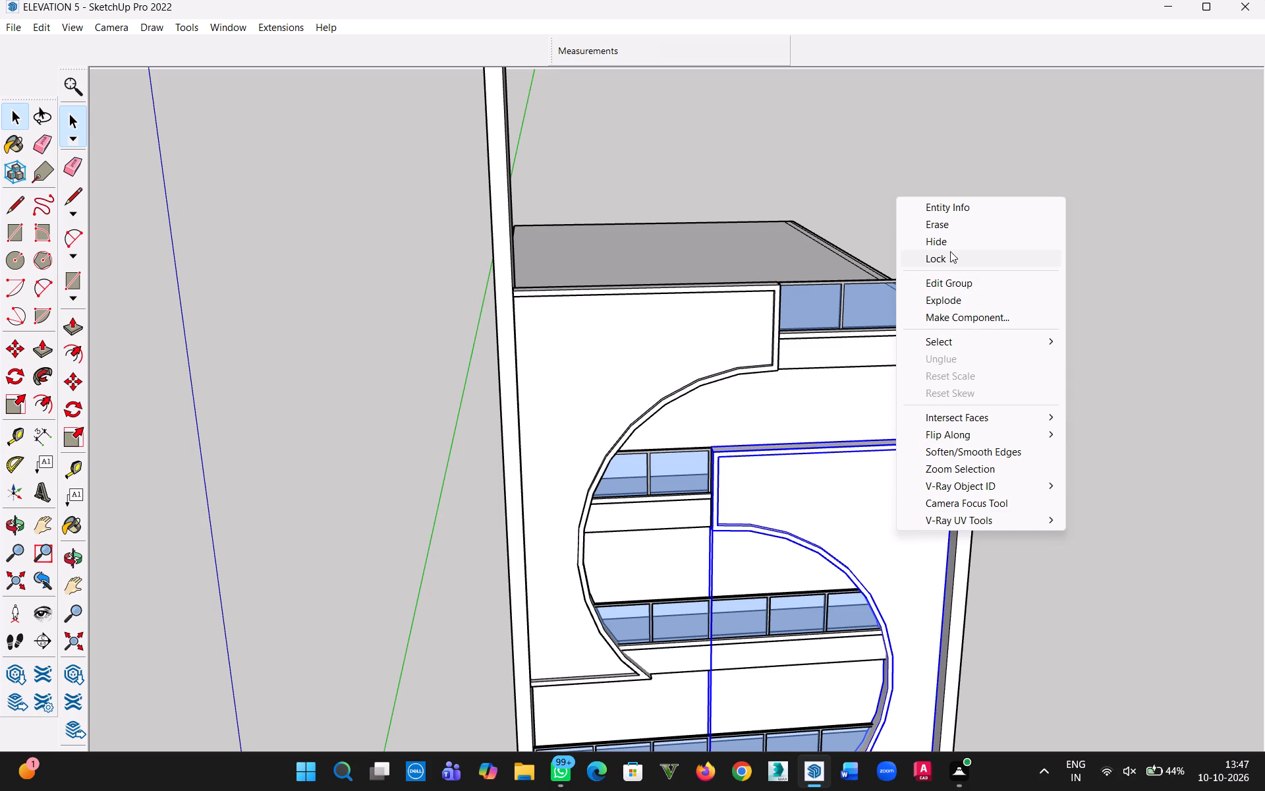
{"action": "left_click", "coordinate": [948, 239]}
{"action": "right_click", "coordinate": [564, 550]}
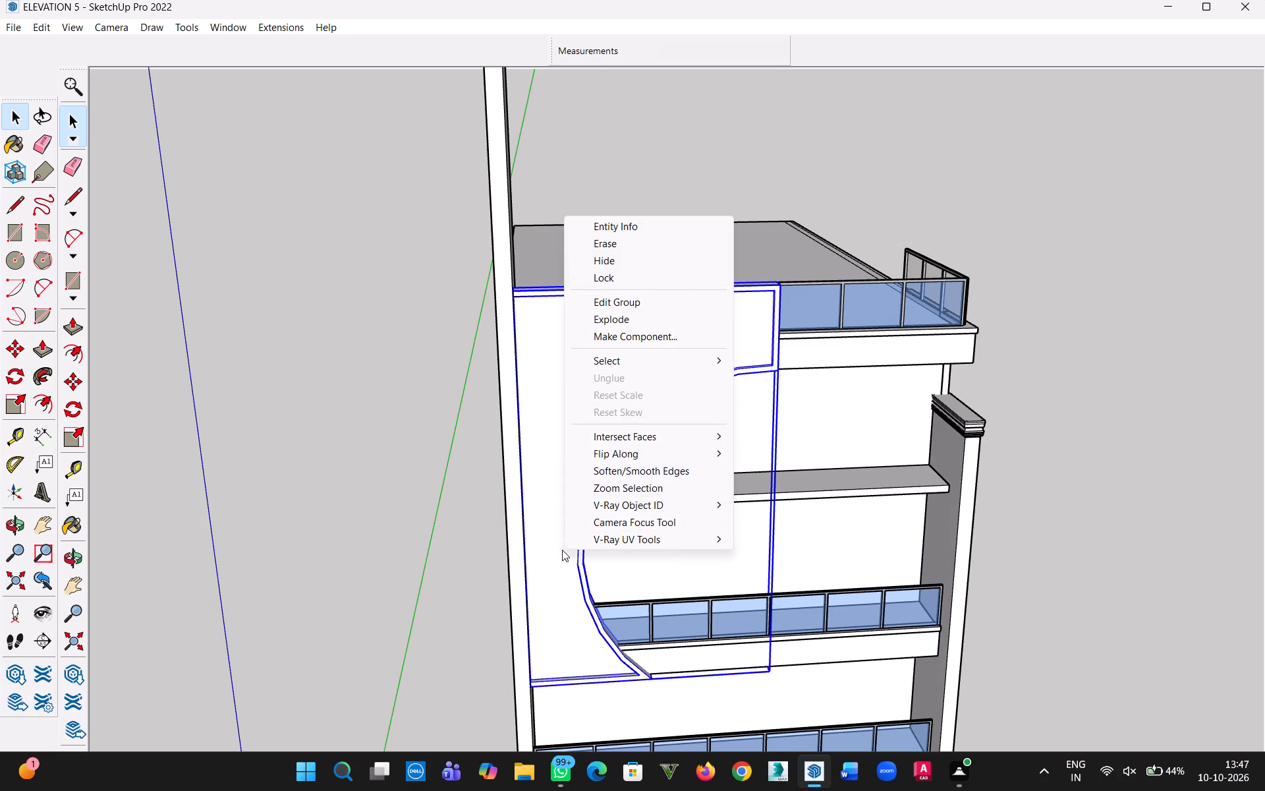
{"action": "left_click", "coordinate": [645, 265]}
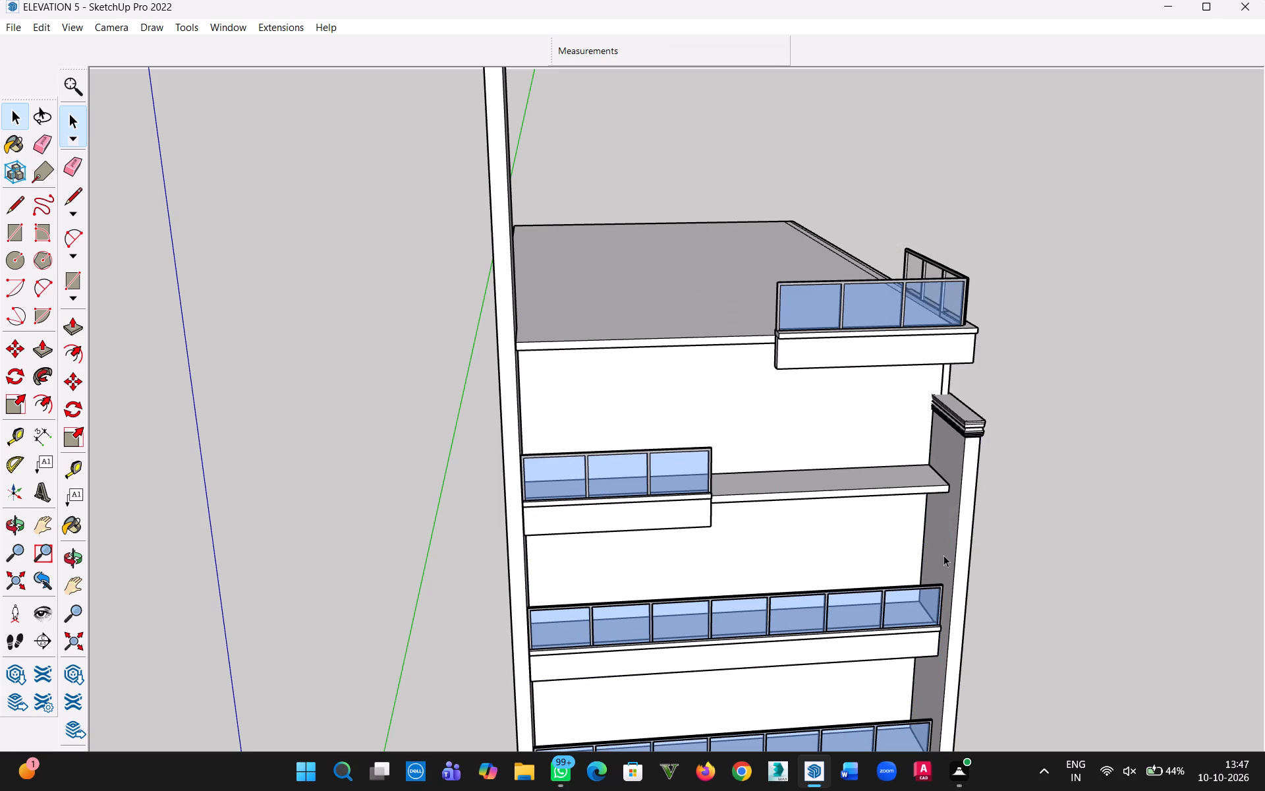
{"action": "left_click", "coordinate": [943, 555]}
{"action": "right_click", "coordinate": [941, 555]}
{"action": "left_click", "coordinate": [992, 259]}
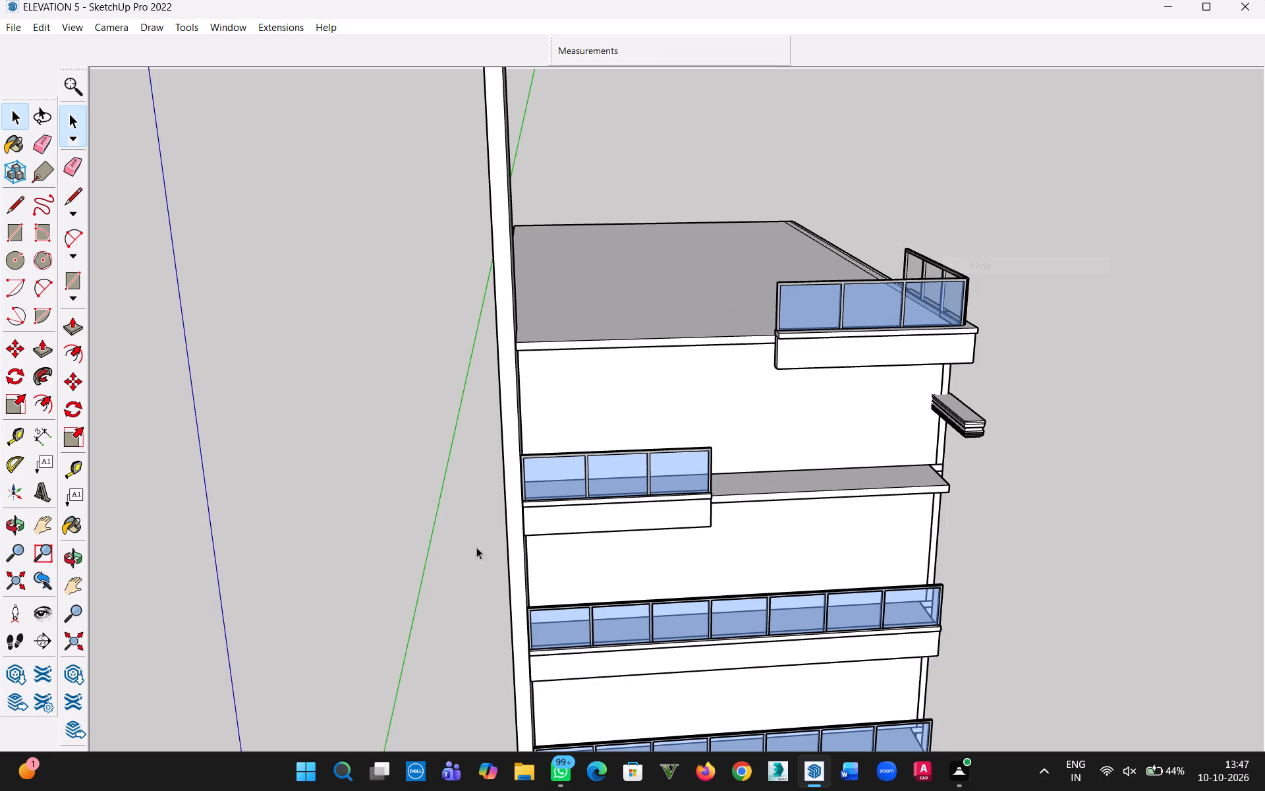
{"action": "right_click", "coordinate": [519, 573]}
{"action": "left_click", "coordinate": [592, 291]}
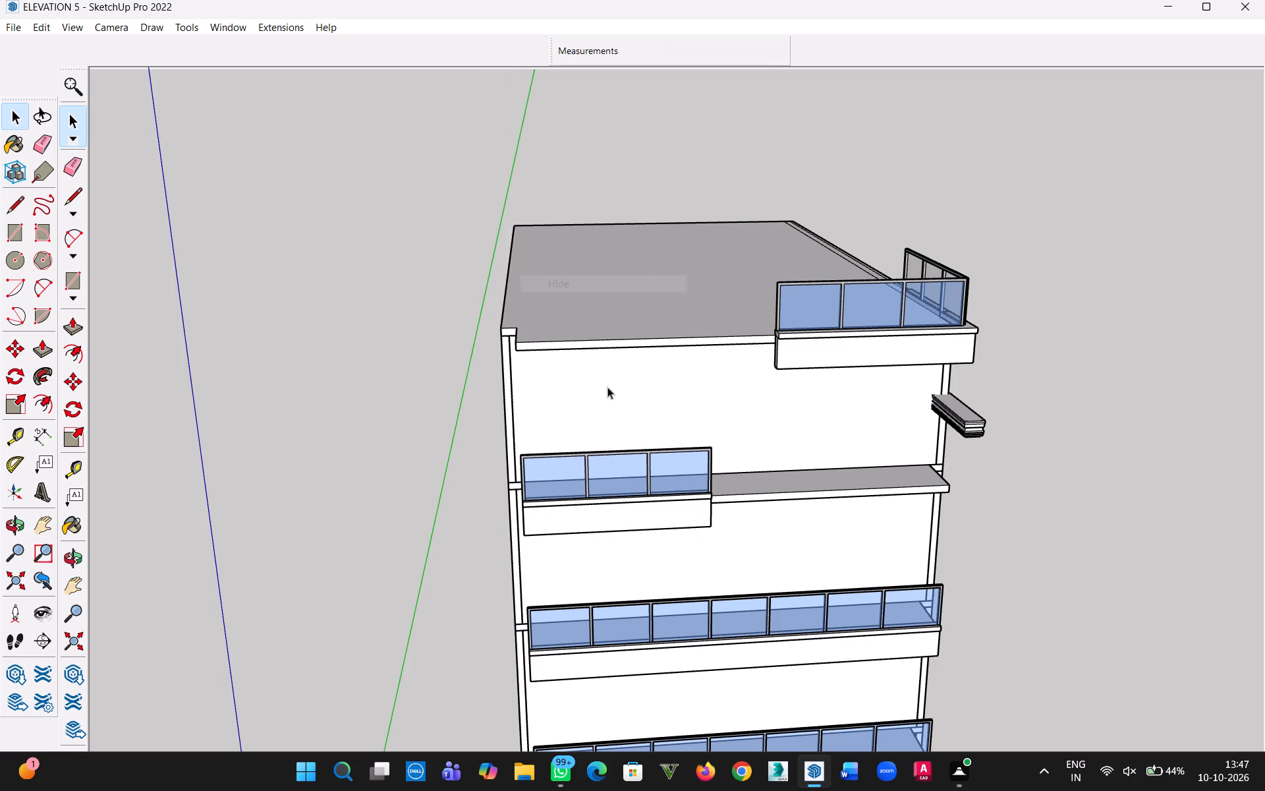
Hide the short balcony's parapet and its three-panel glass railing on the storey below the roof.
{"action": "scroll", "coordinate": [668, 606], "scroll_direction": "up", "scroll_amount": 5}
{"action": "middle_click_drag", "start_coordinate": [701, 596], "coordinate": [651, 564]}
{"action": "left_click", "coordinate": [1038, 534]}
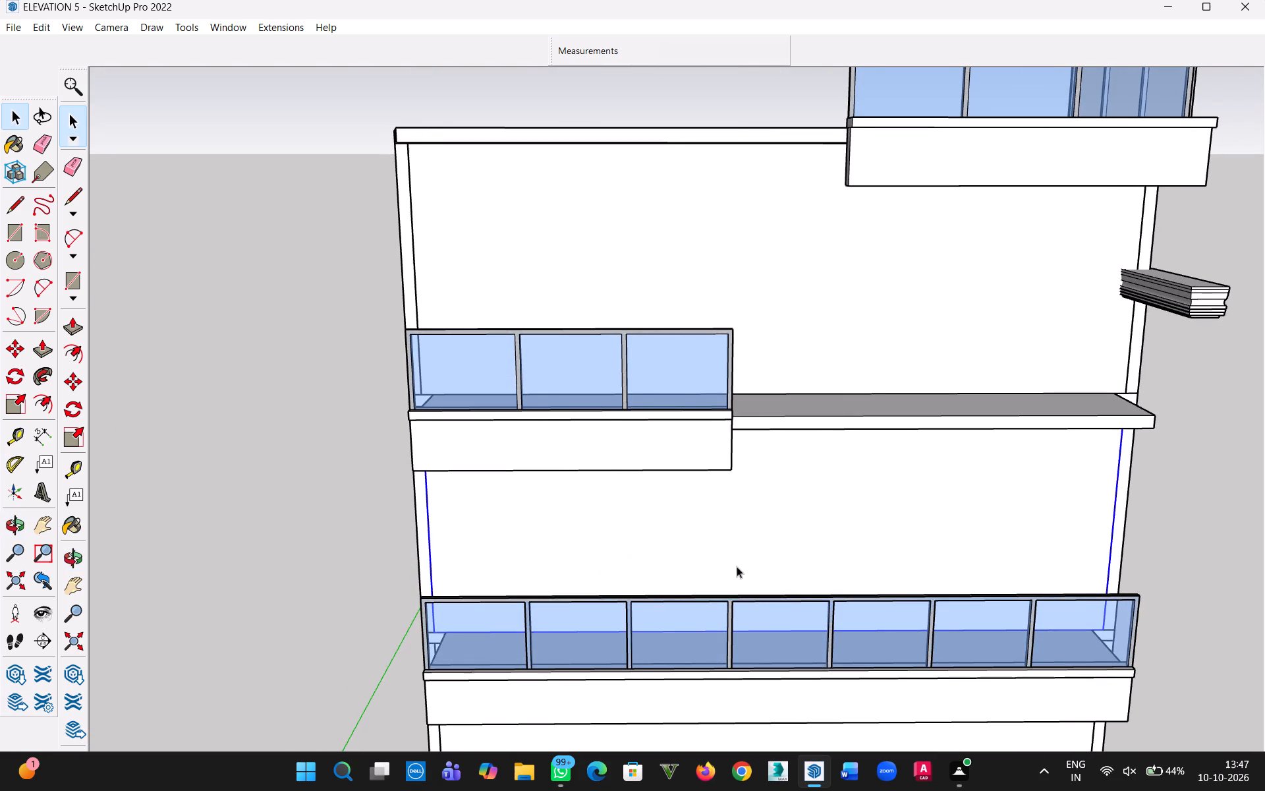
{"action": "scroll", "coordinate": [741, 566], "scroll_direction": "up", "scroll_amount": 1}
{"action": "middle_click_drag", "start_coordinate": [741, 566], "coordinate": [709, 409]}
{"action": "left_click", "coordinate": [599, 392]}
{"action": "right_click", "coordinate": [597, 392]}
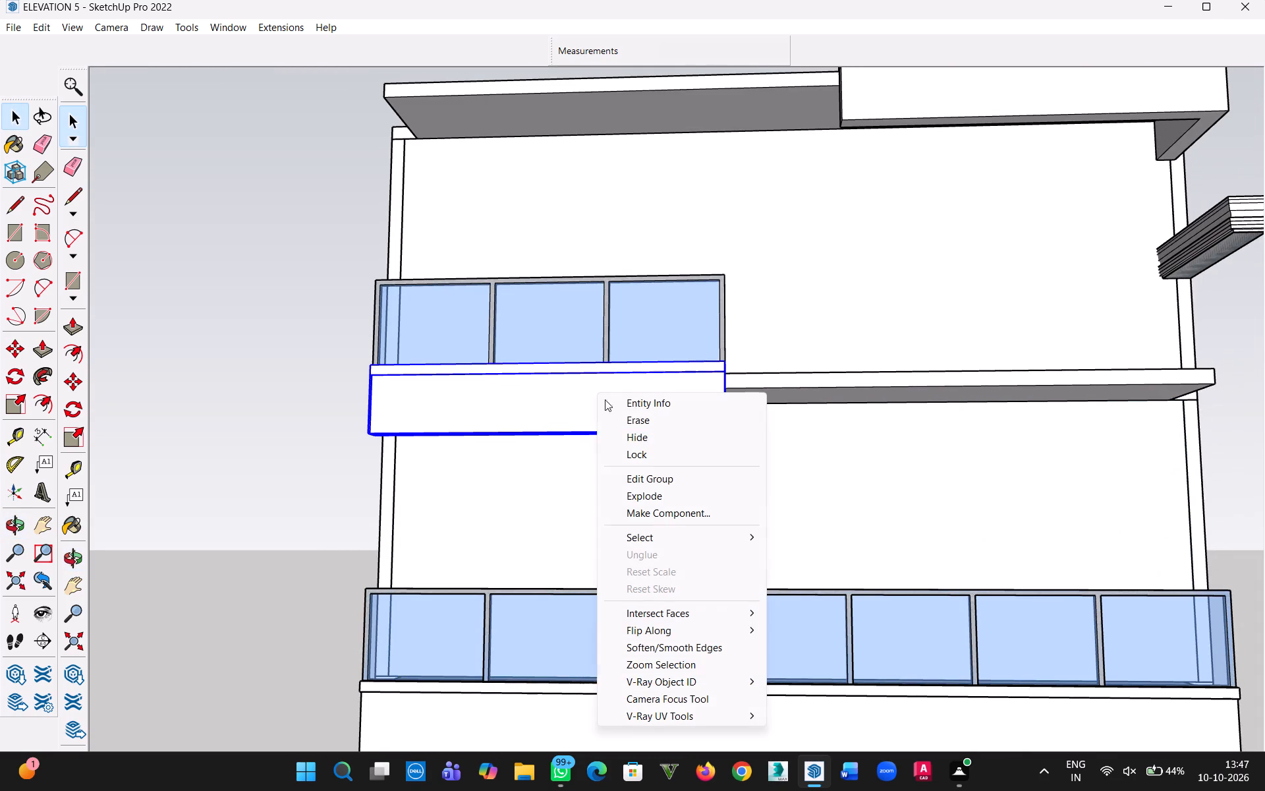
{"action": "left_click", "coordinate": [672, 438]}
{"action": "right_click", "coordinate": [594, 337]}
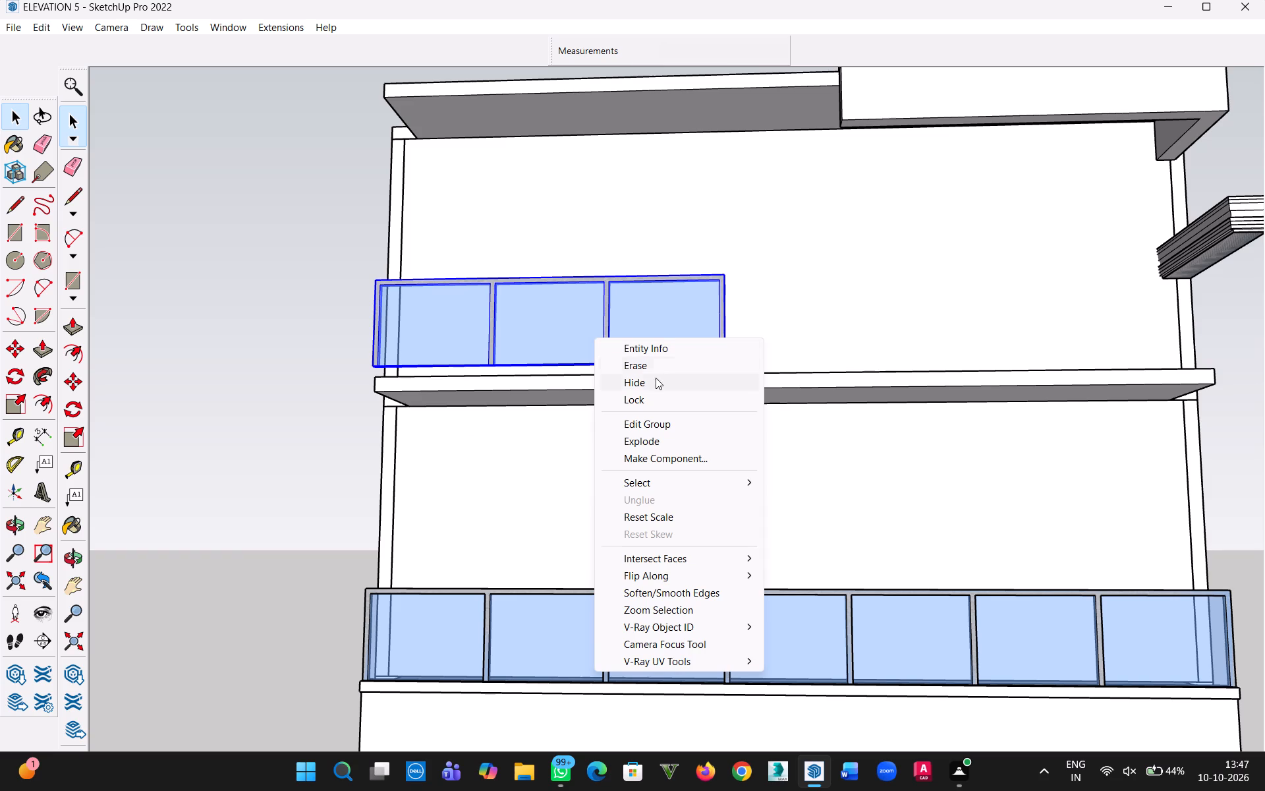
{"action": "left_click", "coordinate": [661, 386]}
Examine the exposed walls and remaining balconies from the roof down to the ground-floor plinth.
{"action": "middle_click_drag", "start_coordinate": [842, 502], "coordinate": [858, 523]}
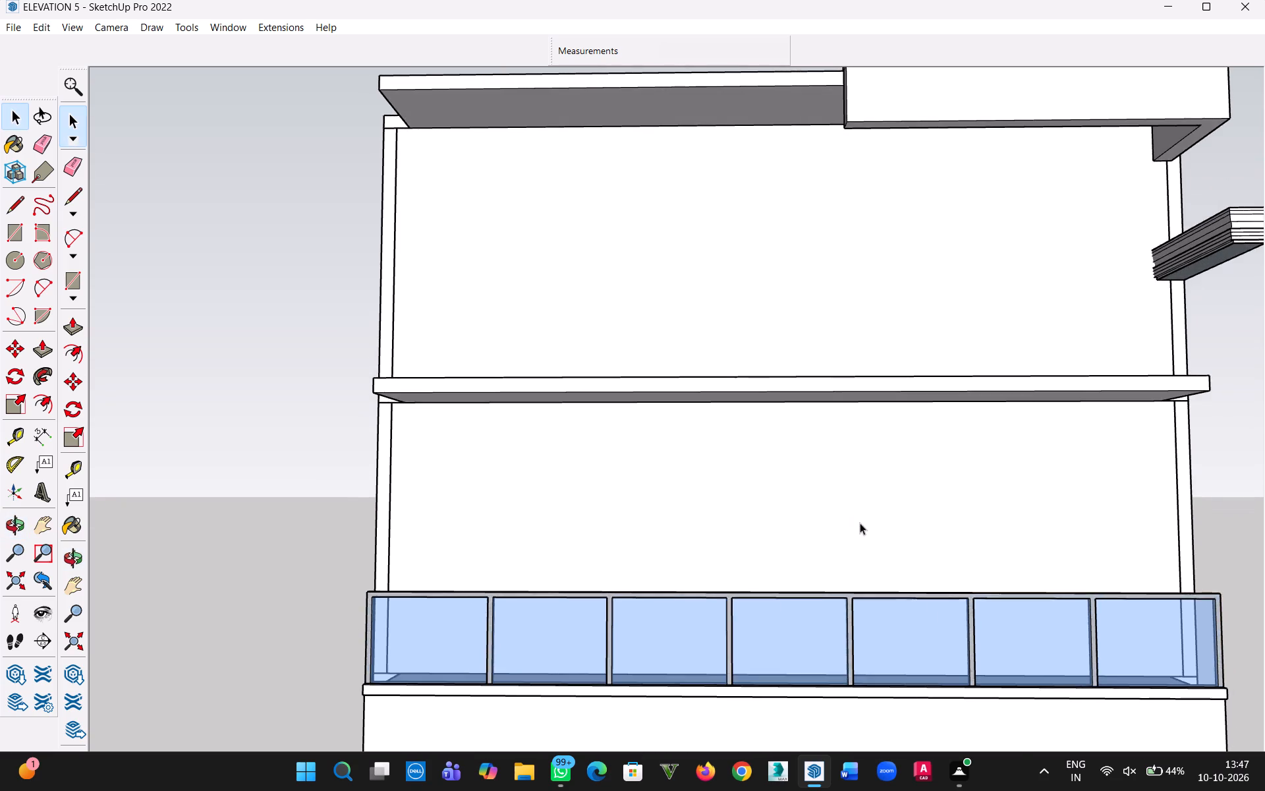
{"action": "scroll", "coordinate": [858, 528], "scroll_direction": "down", "scroll_amount": 10}
{"action": "middle_click_drag", "start_coordinate": [824, 615], "coordinate": [849, 589]}
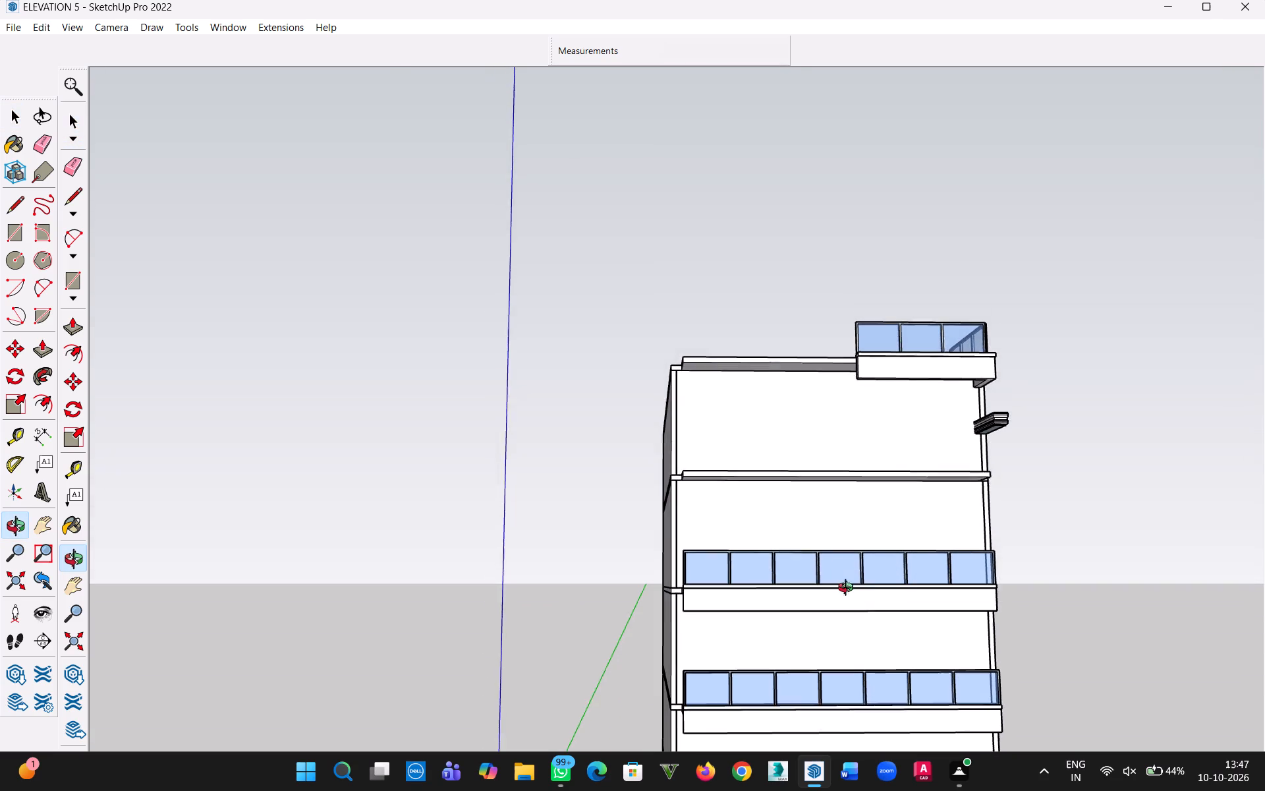
{"action": "middle_click_drag", "start_coordinate": [849, 589], "coordinate": [849, 600]}
{"action": "left_click_drag", "start_coordinate": [847, 627], "coordinate": [812, 403]}
{"action": "left_click", "coordinate": [1142, 572]}
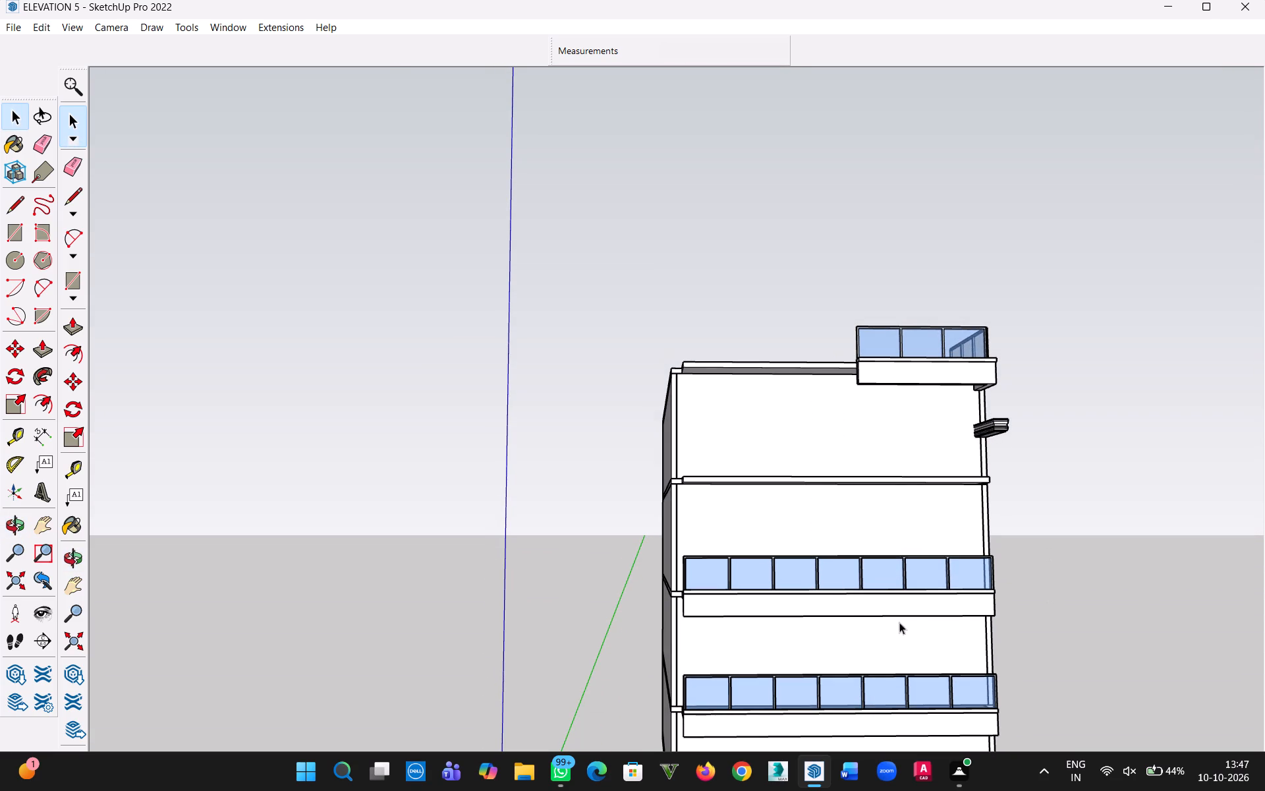
{"action": "key", "text": "h"}
{"action": "left_click_drag", "start_coordinate": [849, 628], "coordinate": [794, 343]}
{"action": "middle_click_drag", "start_coordinate": [785, 356], "coordinate": [781, 525]}
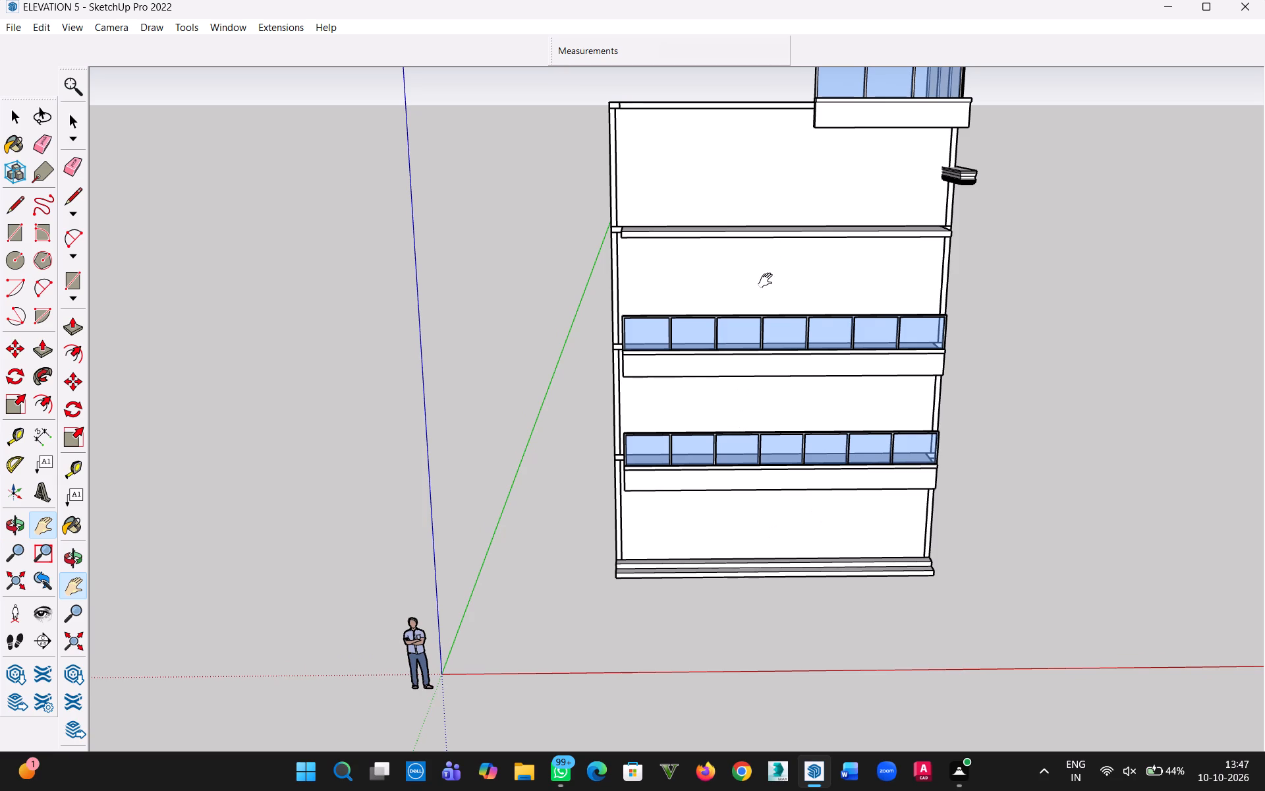
{"action": "scroll", "coordinate": [932, 281], "scroll_direction": "up", "scroll_amount": 9}
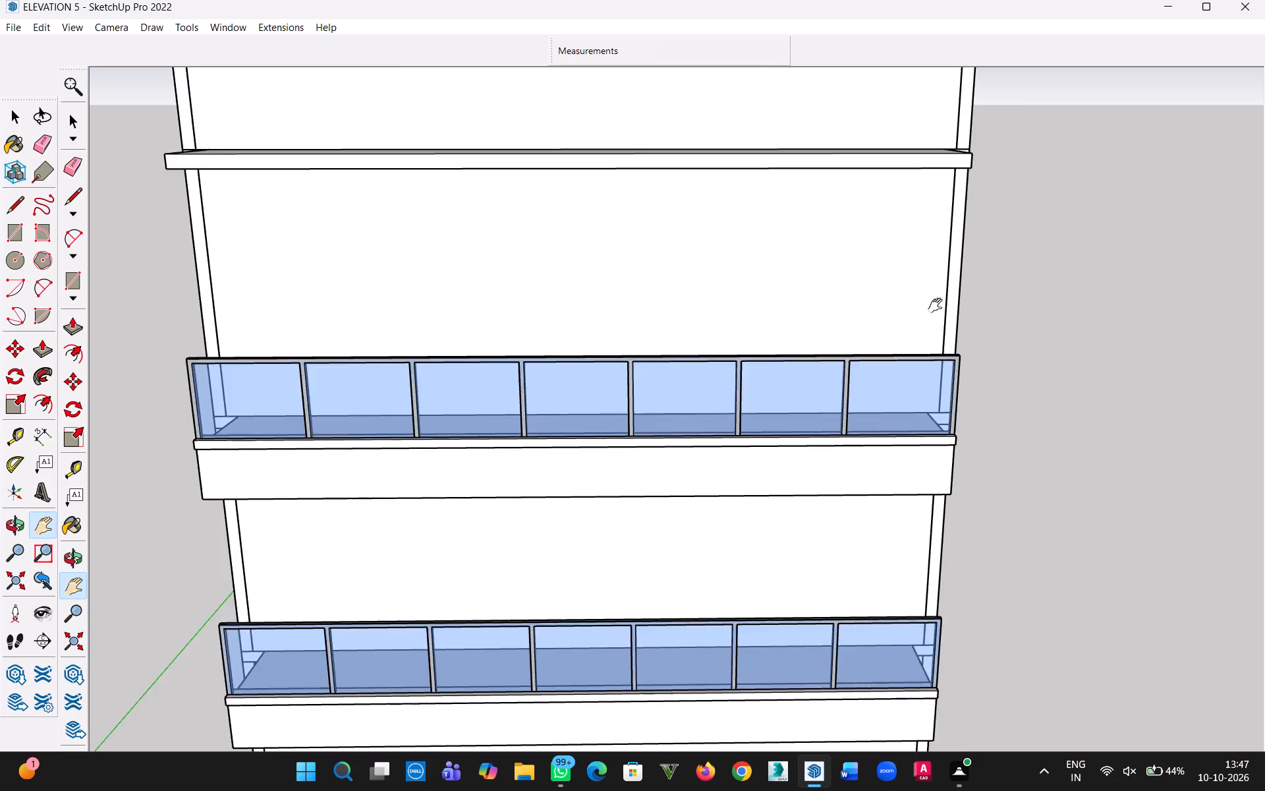
{"action": "scroll", "coordinate": [938, 306], "scroll_direction": "up", "scroll_amount": 2}
{"action": "key", "text": "Escape"}
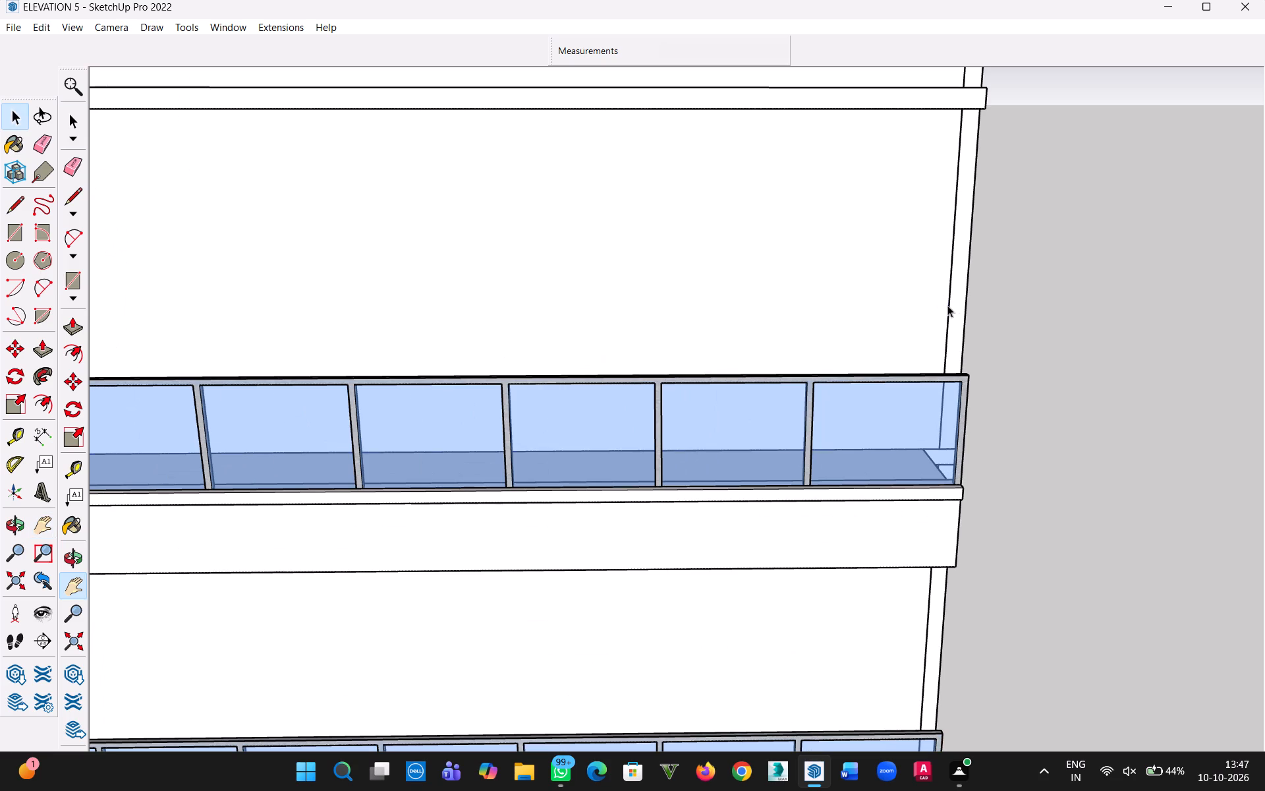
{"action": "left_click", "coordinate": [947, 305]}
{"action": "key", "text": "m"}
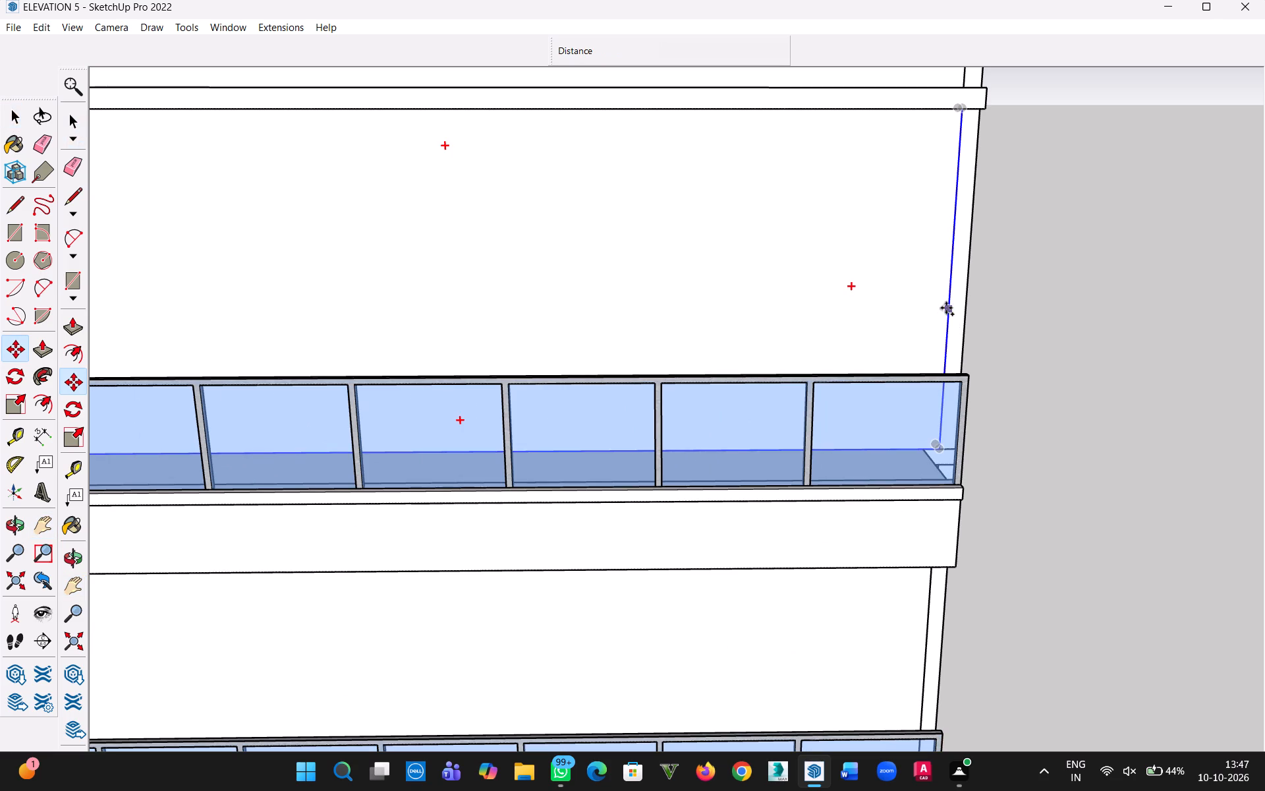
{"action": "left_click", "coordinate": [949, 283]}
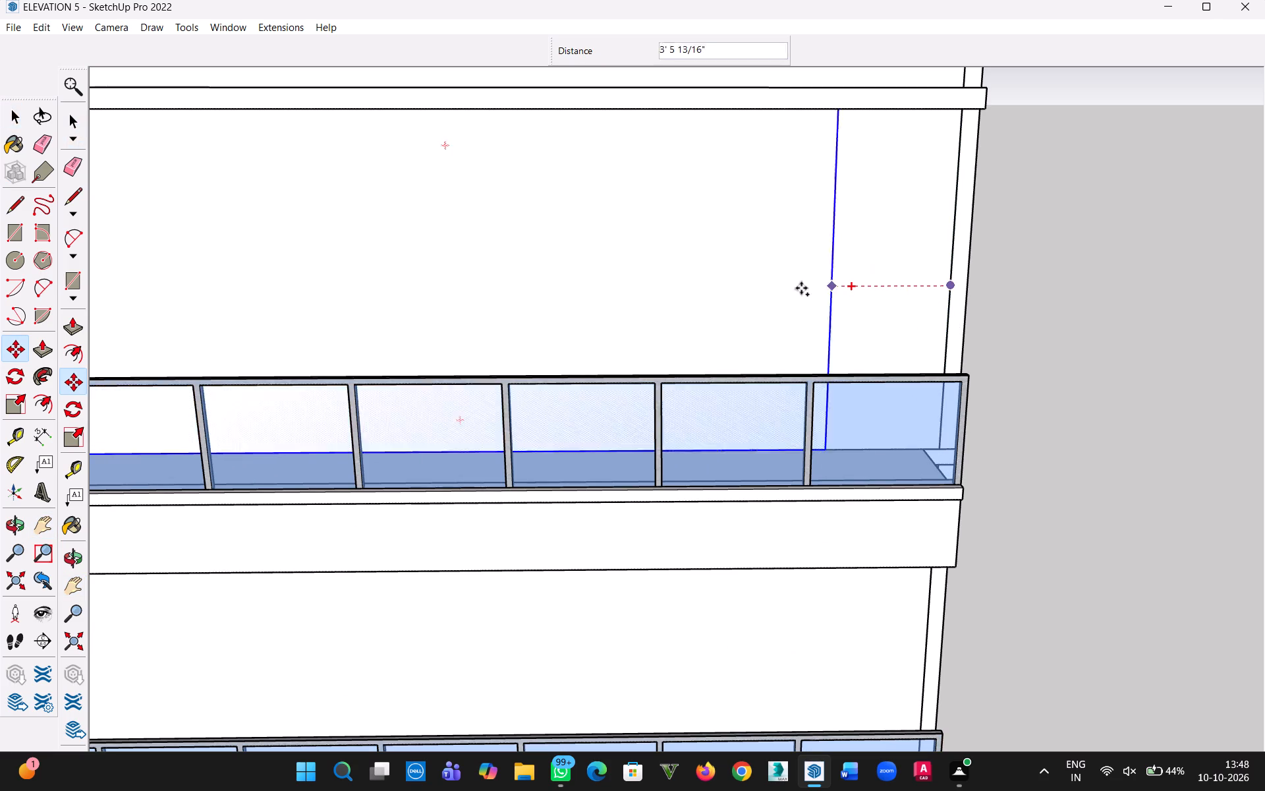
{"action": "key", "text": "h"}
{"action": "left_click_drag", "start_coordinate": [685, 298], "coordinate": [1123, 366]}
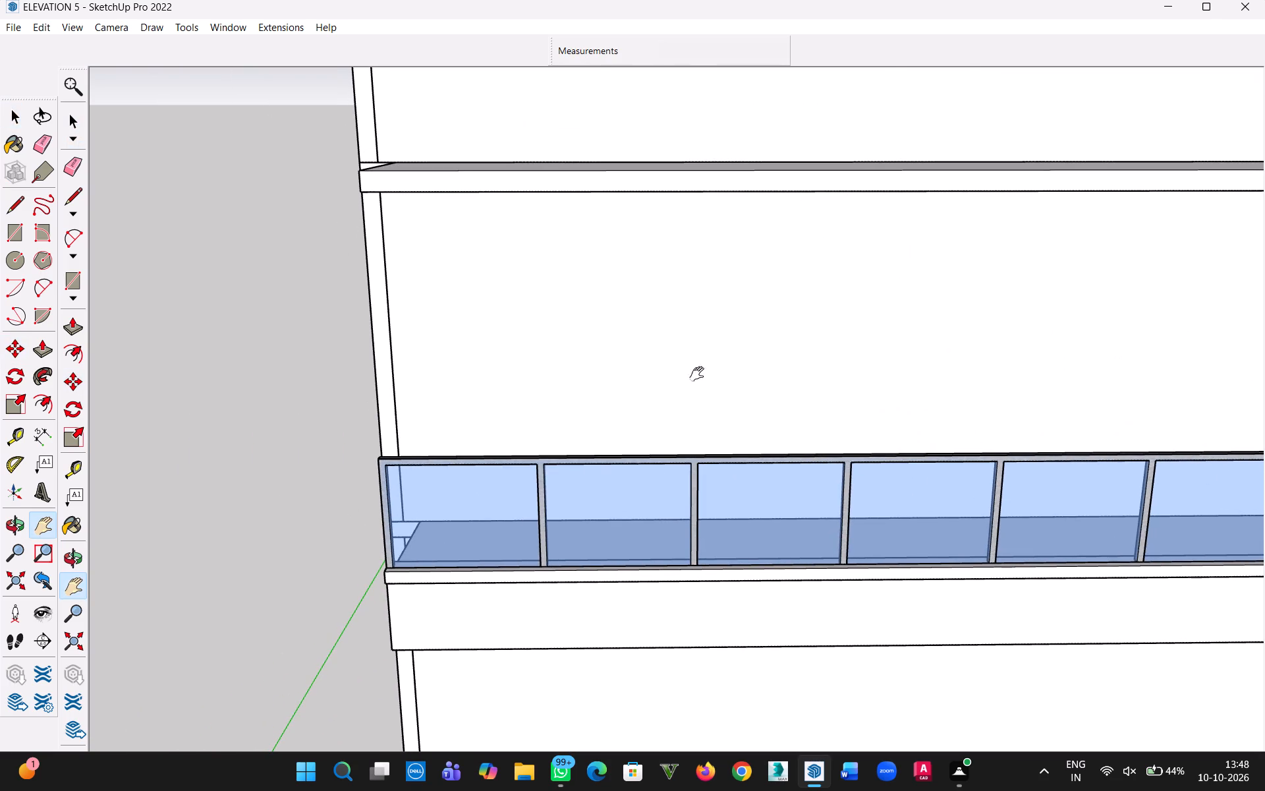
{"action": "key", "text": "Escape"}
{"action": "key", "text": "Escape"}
Within the wall group behind the upper full-width balcony, copy the side edge 29' across and divide by 2 to split the wall into halves.
{"action": "scroll", "coordinate": [847, 388], "scroll_direction": "down", "scroll_amount": 10}
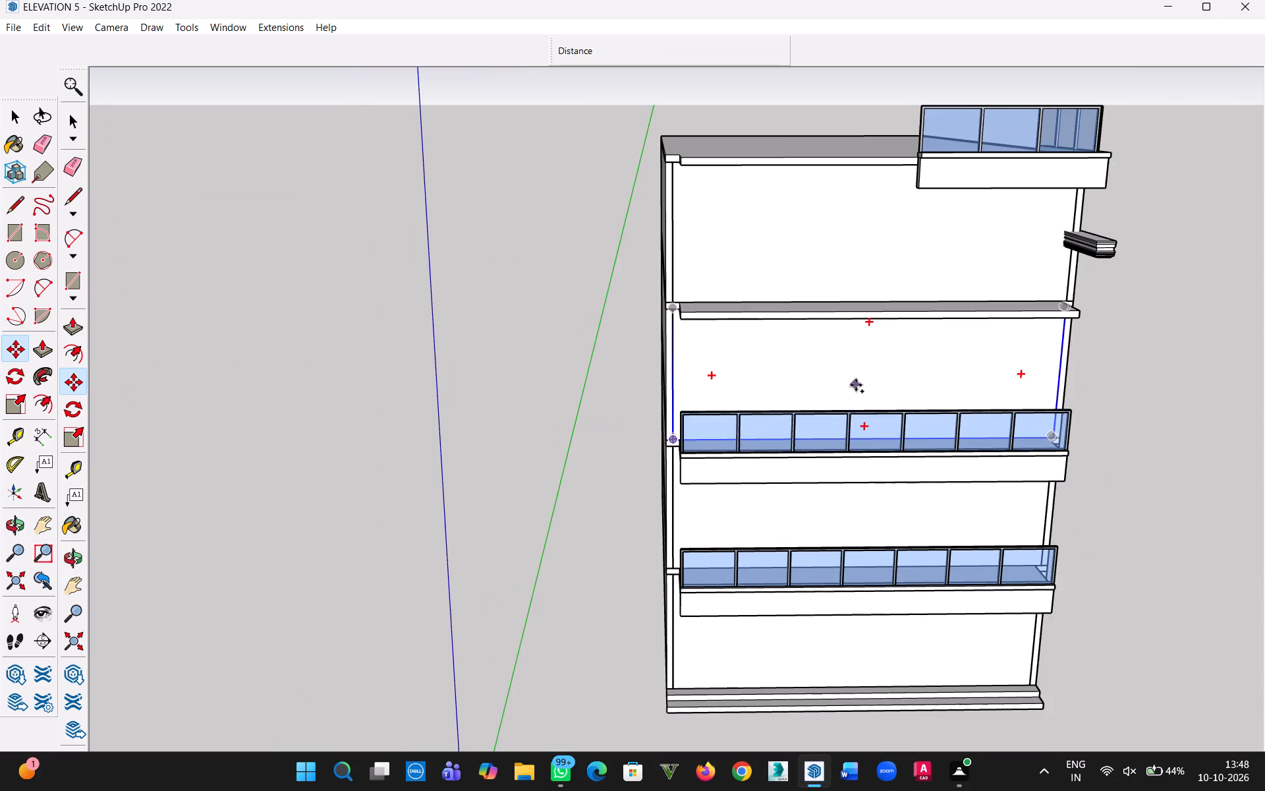
{"action": "scroll", "coordinate": [1046, 384], "scroll_direction": "up", "scroll_amount": 7}
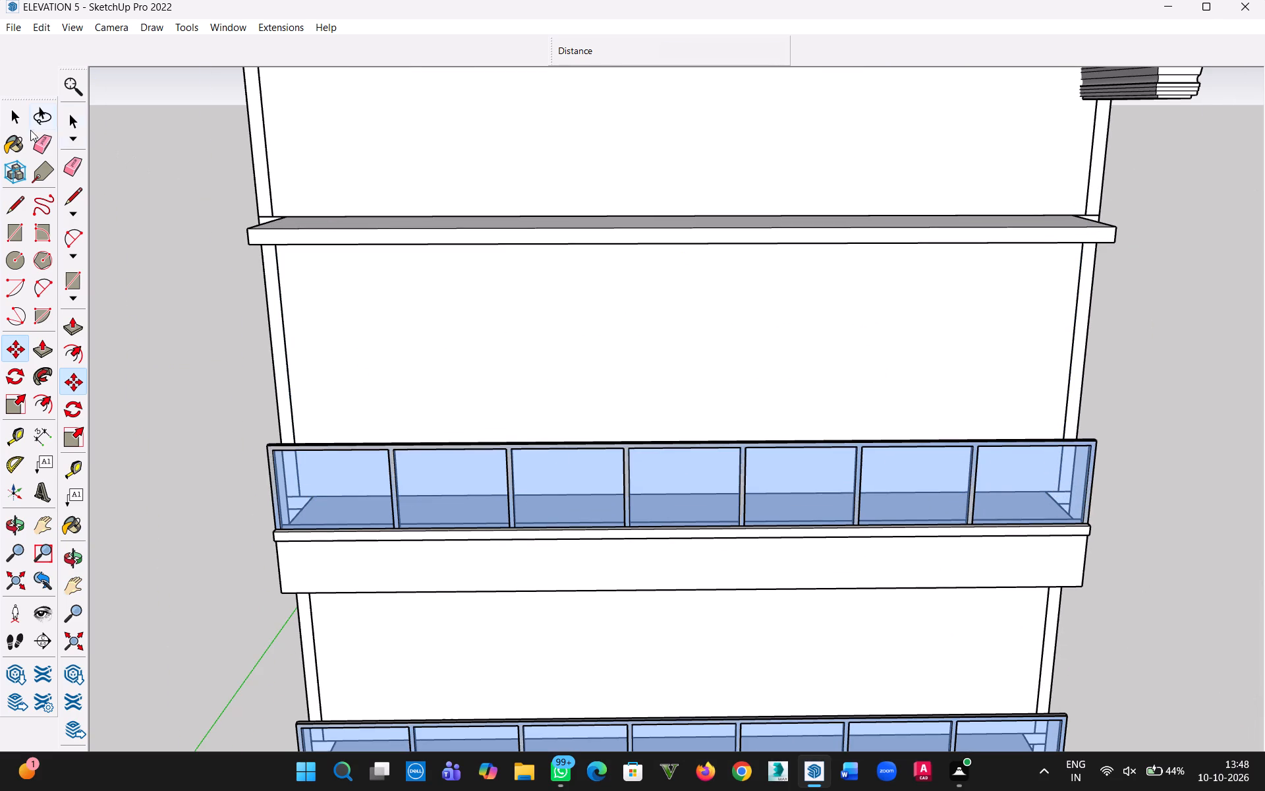
{"action": "left_click", "coordinate": [19, 123]}
{"action": "triple_click", "coordinate": [781, 357]}
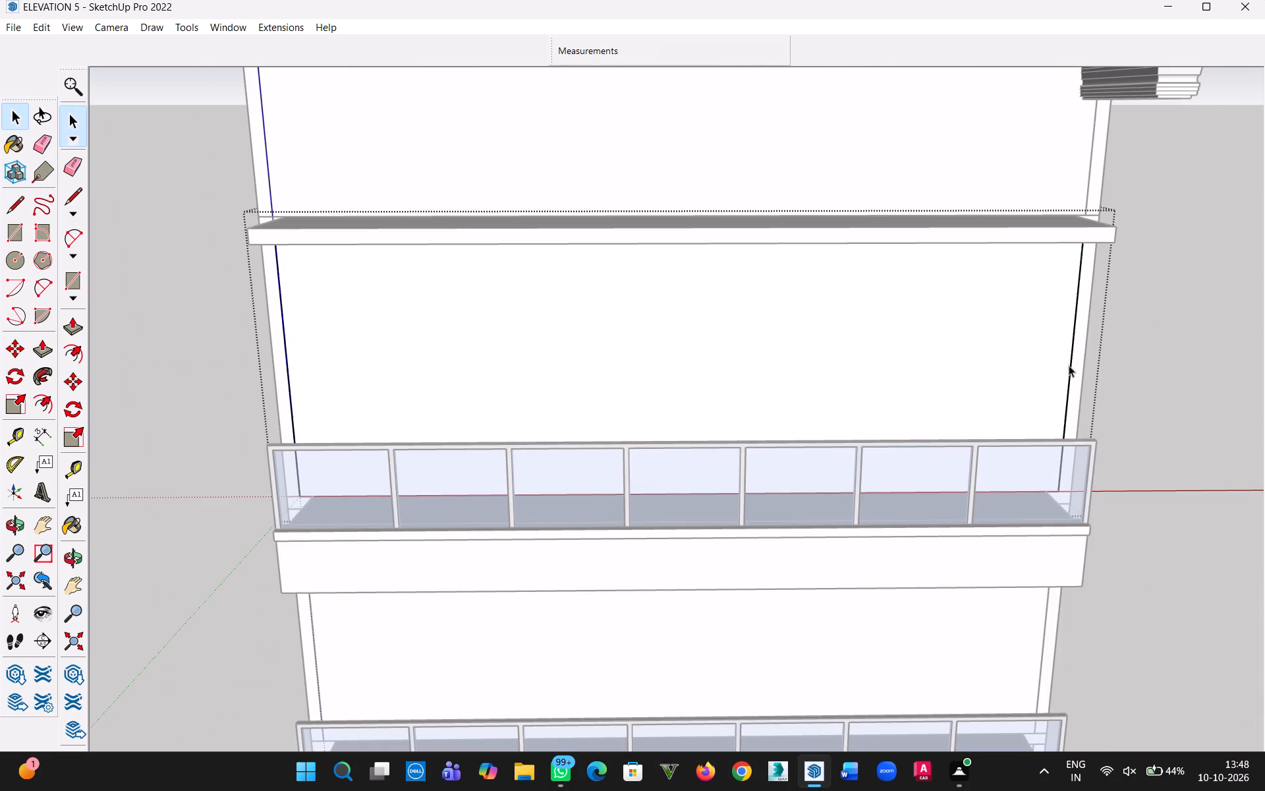
{"action": "left_click", "coordinate": [1069, 365]}
{"action": "key", "text": "m"}
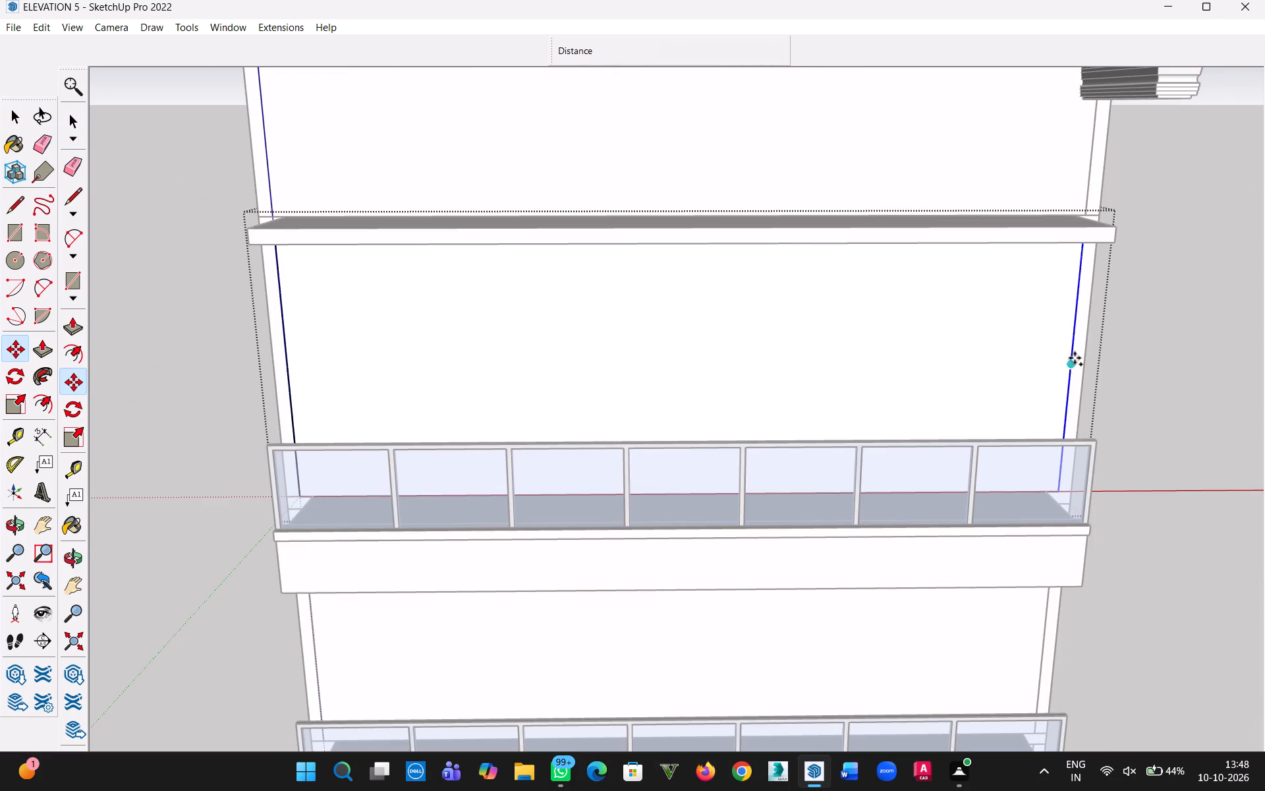
{"action": "left_click", "coordinate": [1072, 363]}
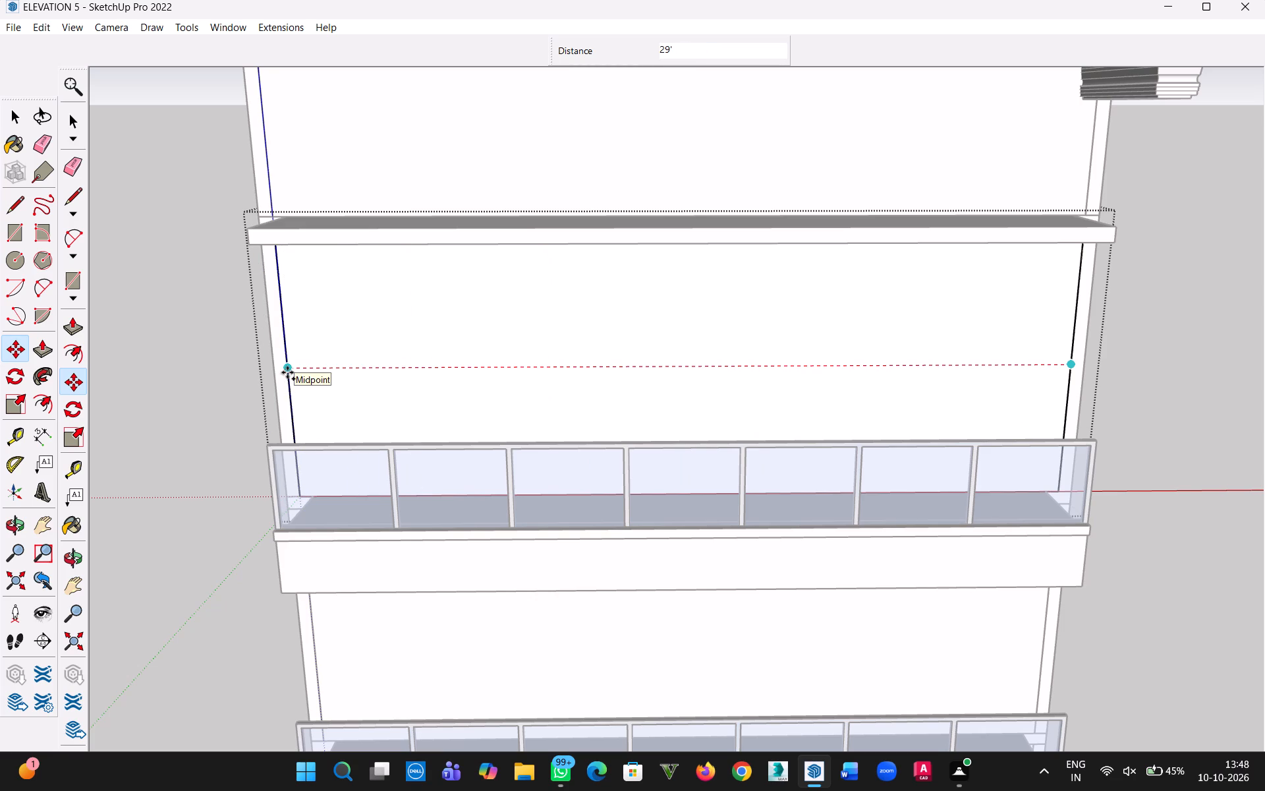
{"action": "left_click", "coordinate": [287, 372]}
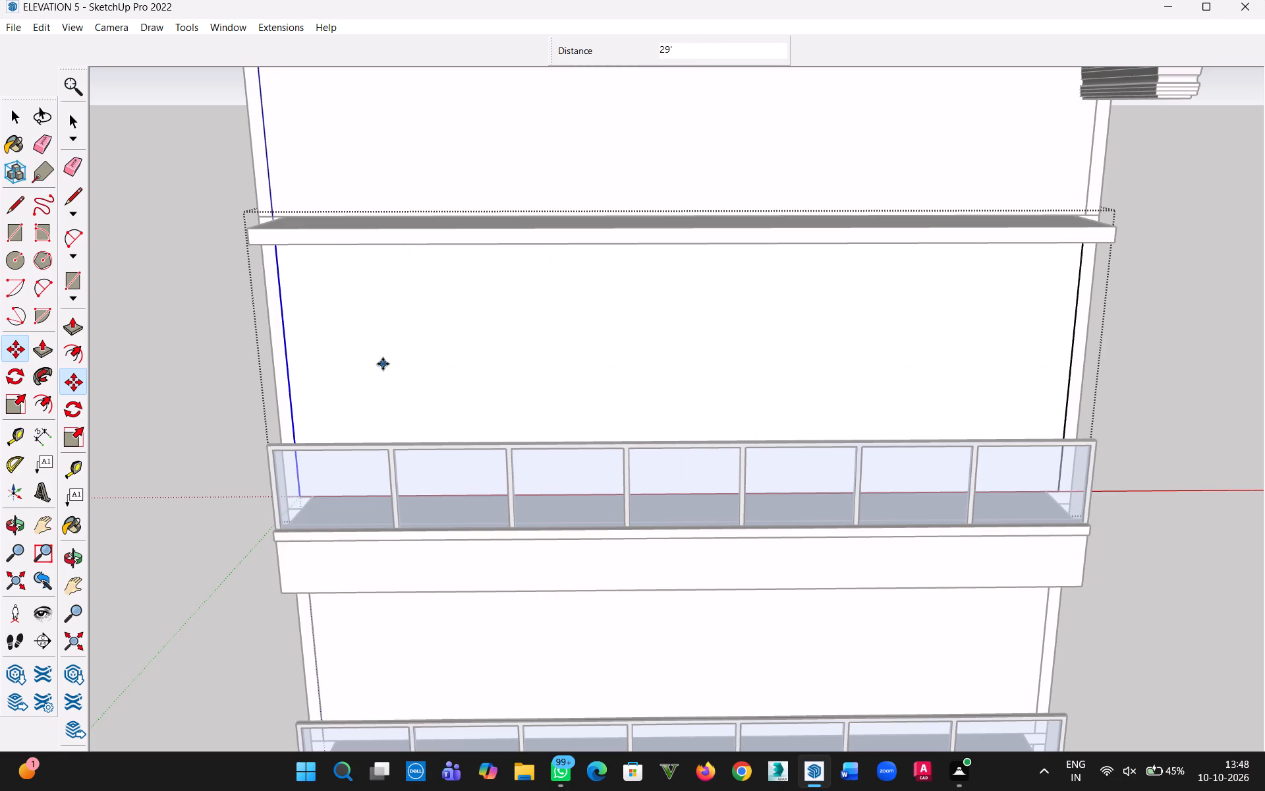
{"action": "type", "text": "/2"}
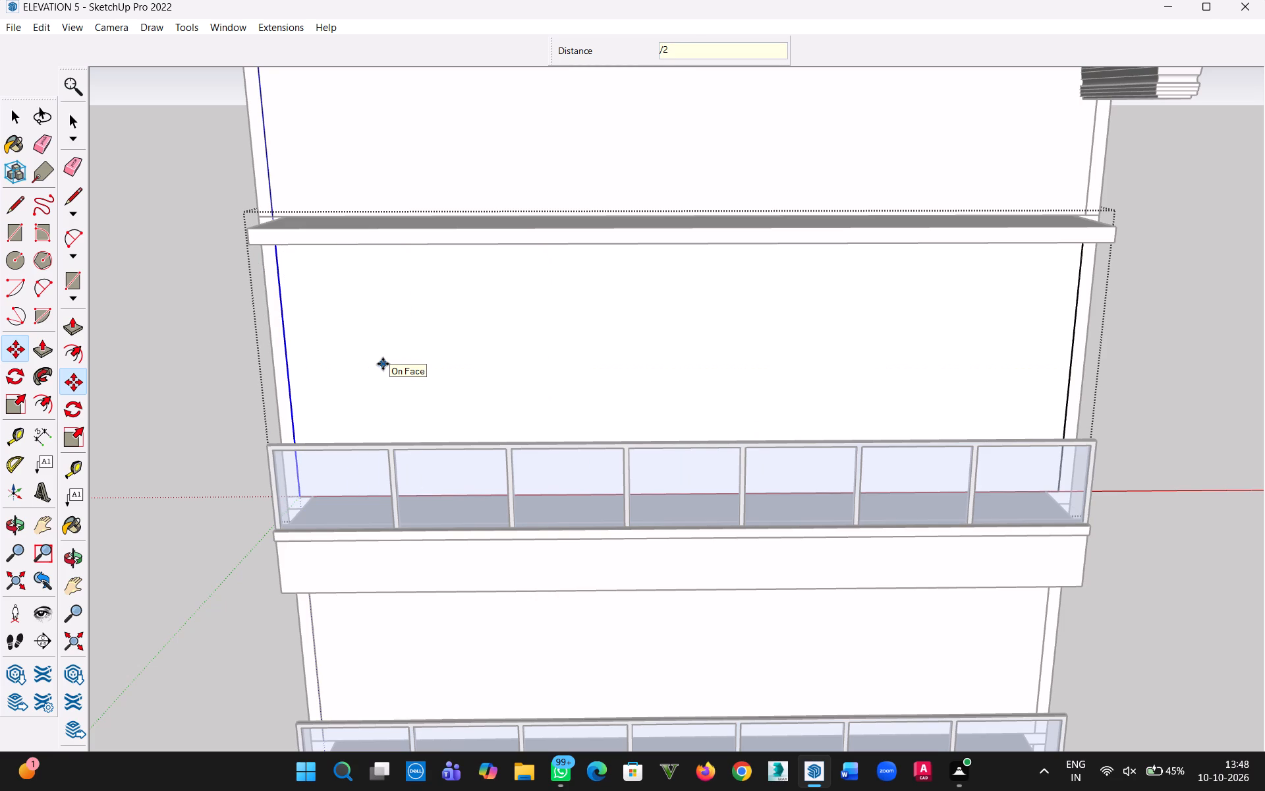
{"action": "key", "text": "Return"}
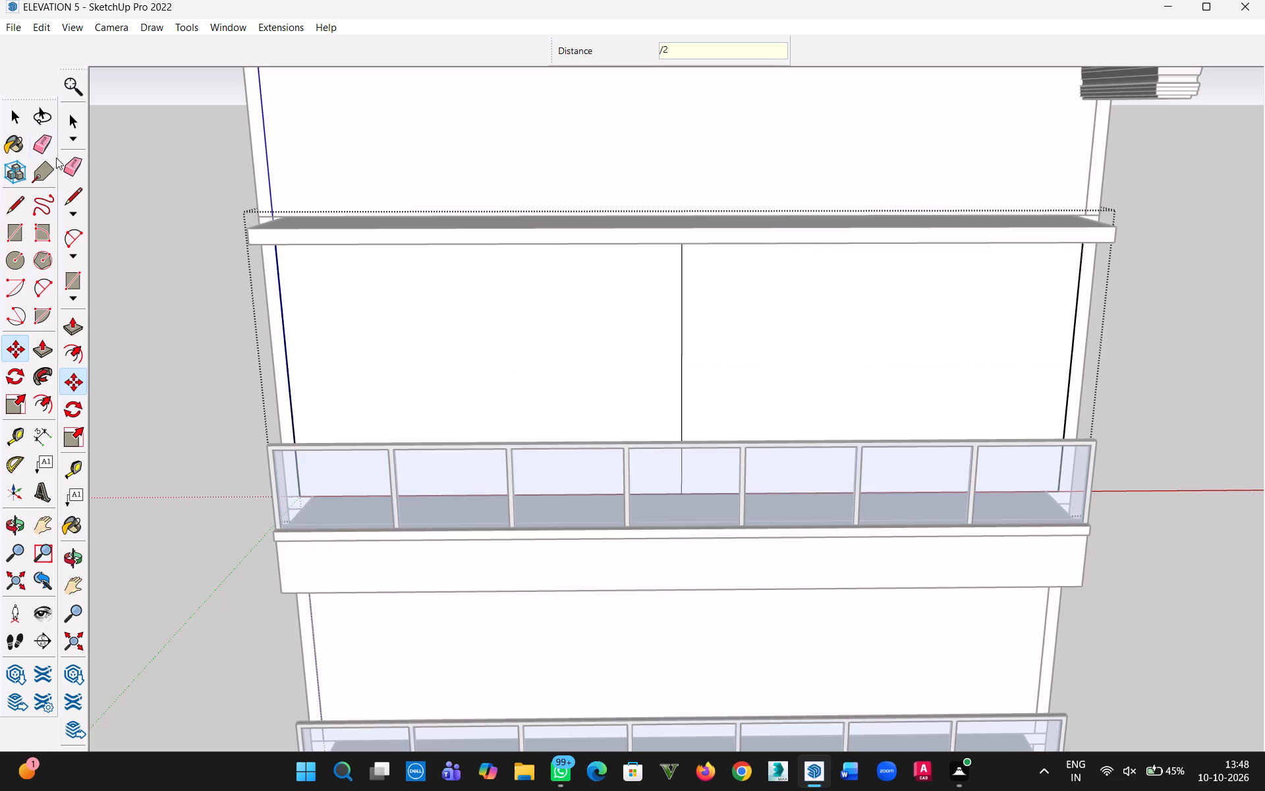
Push the right half of the split wall back 6" through its thickness to cut an opening, and close the wall group.
{"action": "left_click", "coordinate": [4, 119]}
{"action": "left_click", "coordinate": [787, 350]}
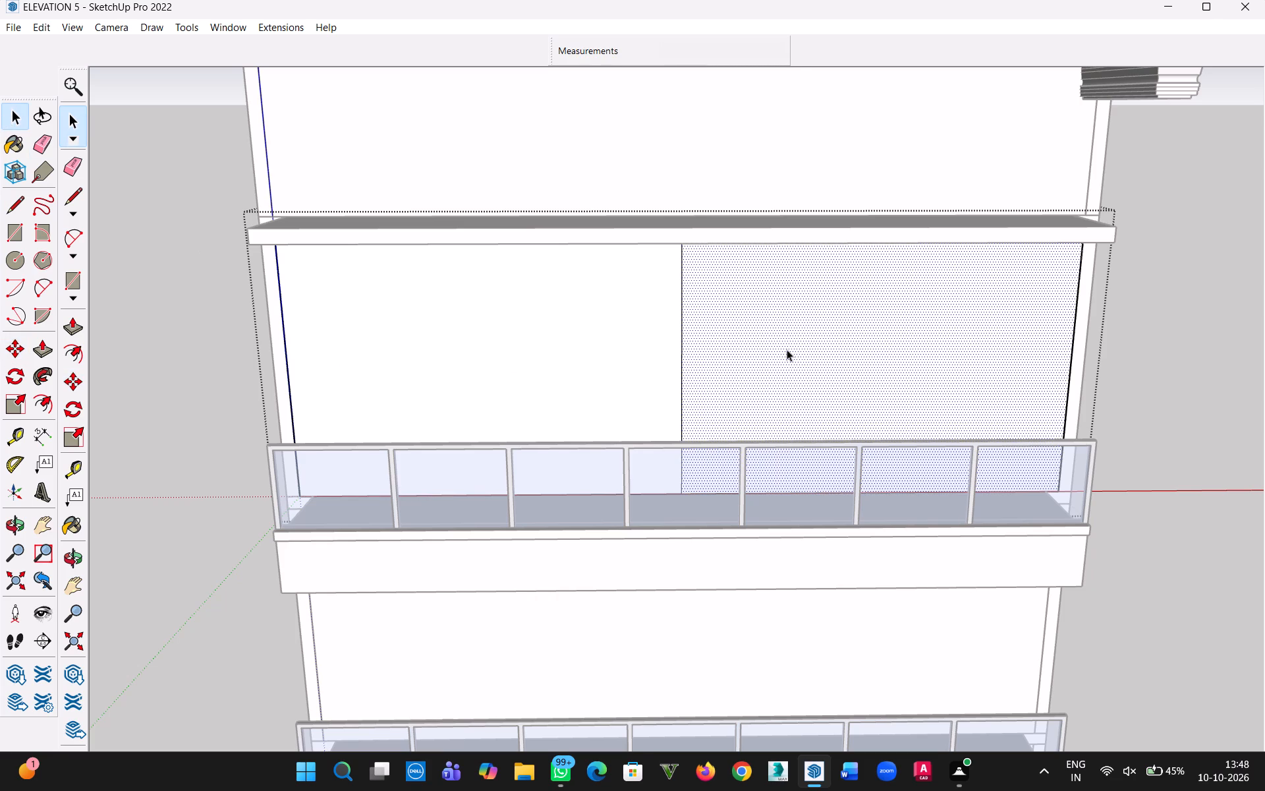
{"action": "scroll", "coordinate": [787, 351], "scroll_direction": "down", "scroll_amount": 4}
{"action": "scroll", "coordinate": [813, 384], "scroll_direction": "up", "scroll_amount": 4}
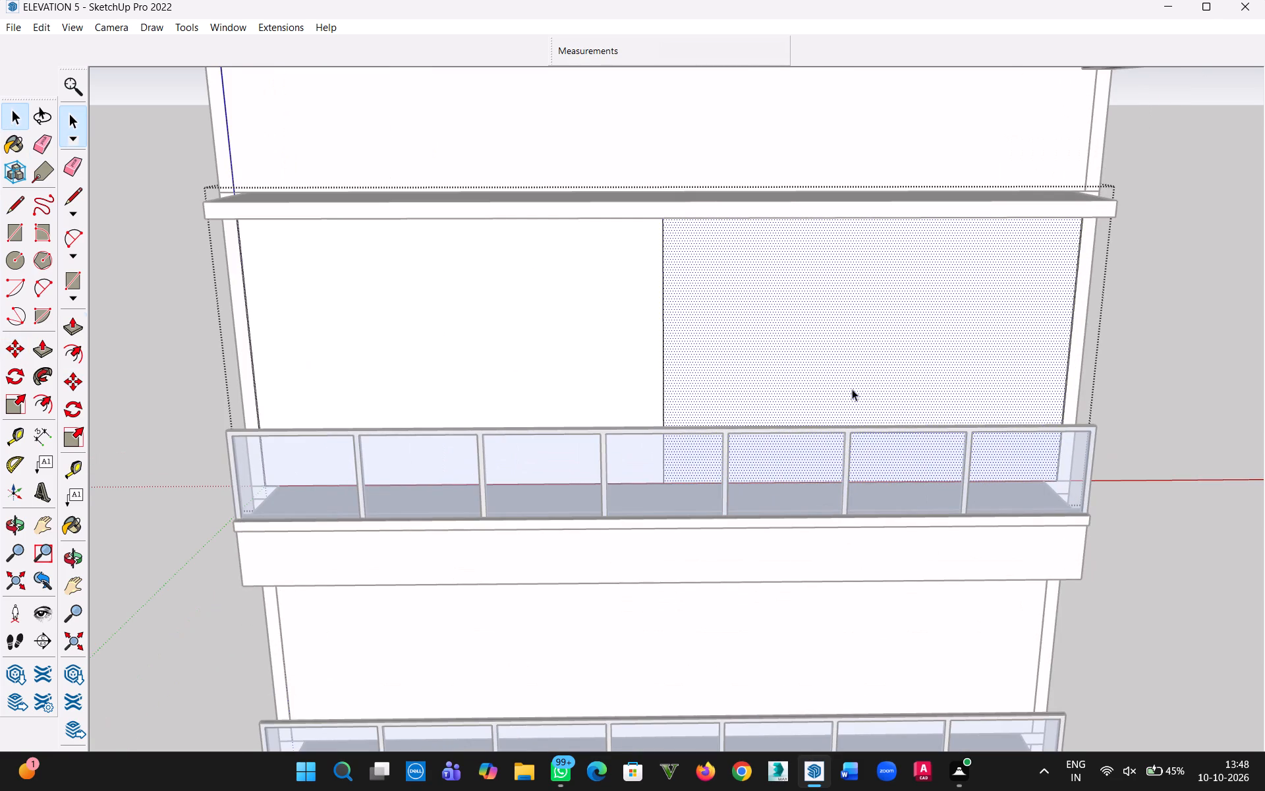
{"action": "key", "text": "p"}
{"action": "left_click", "coordinate": [843, 369]}
{"action": "left_click", "coordinate": [818, 342]}
{"action": "middle_click_drag", "start_coordinate": [899, 388], "coordinate": [895, 388]}
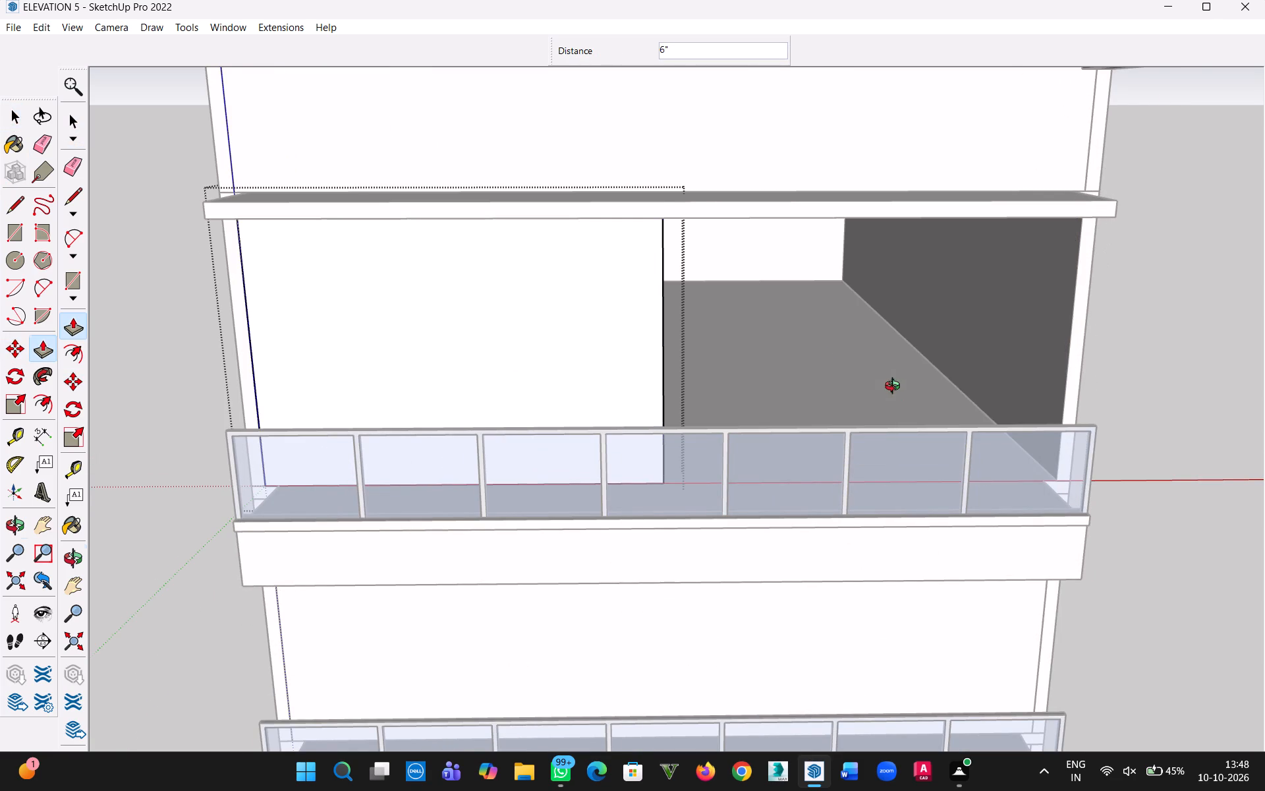
{"action": "middle_click_drag", "start_coordinate": [895, 388], "coordinate": [883, 466]}
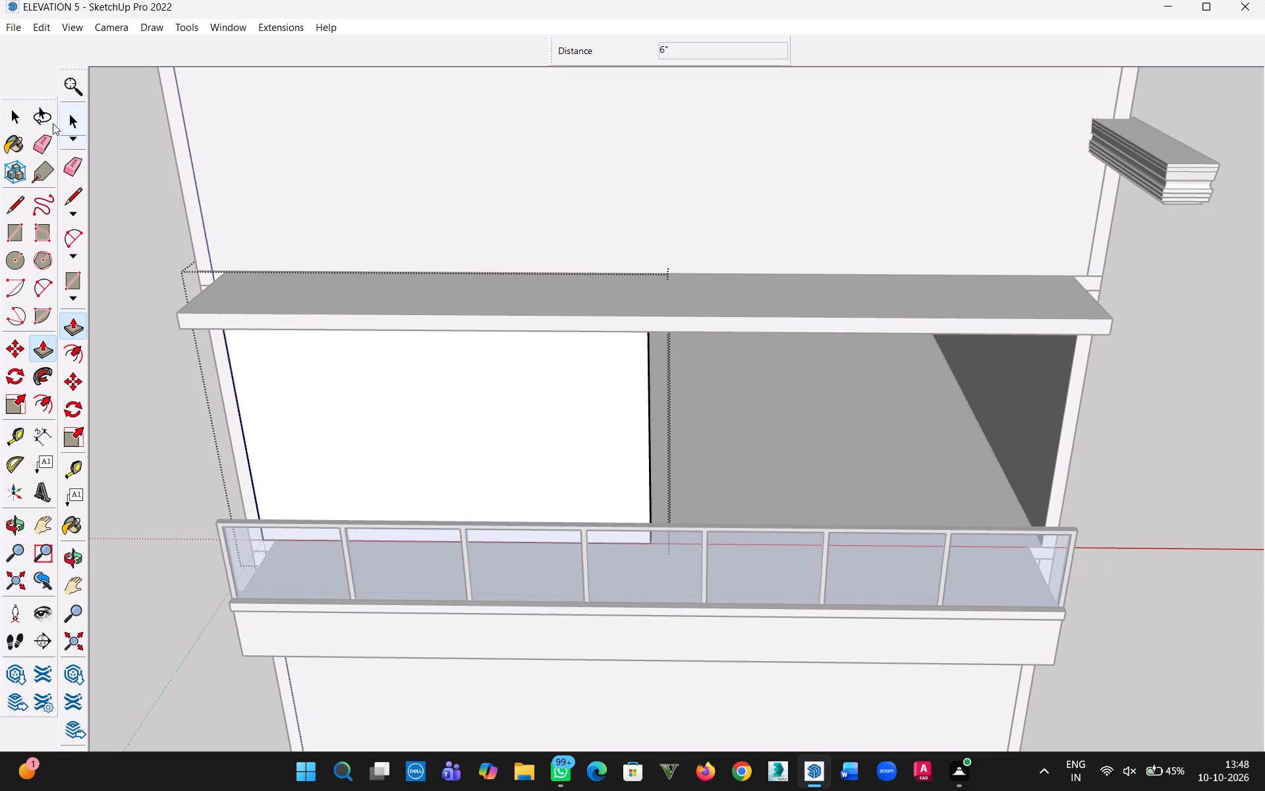
{"action": "left_click", "coordinate": [19, 113]}
{"action": "left_click", "coordinate": [835, 445]}
{"action": "middle_click_drag", "start_coordinate": [824, 446], "coordinate": [639, 423]}
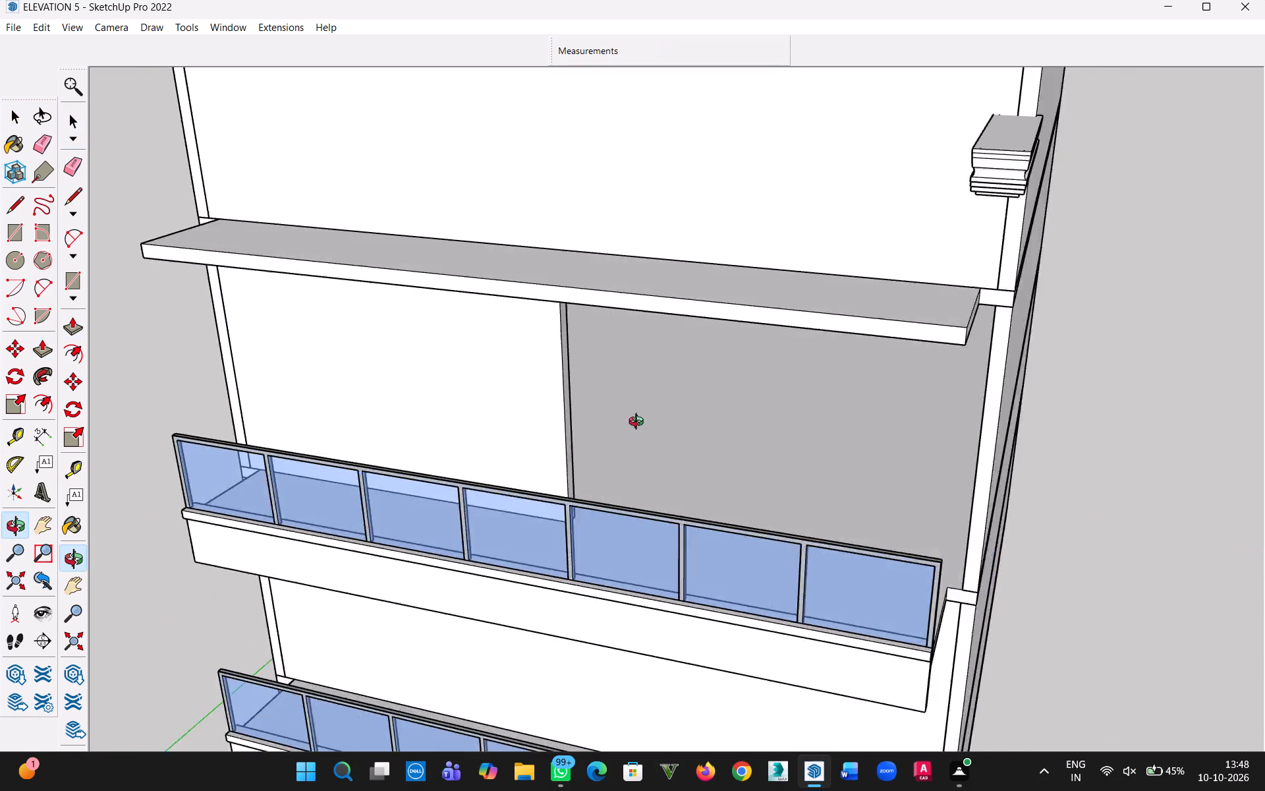
Hide the side-and-rear outer wall group of the storey behind the upper full-width balcony.
{"action": "middle_click_drag", "start_coordinate": [639, 423], "coordinate": [478, 401]}
{"action": "scroll", "coordinate": [557, 417], "scroll_direction": "up", "scroll_amount": 5}
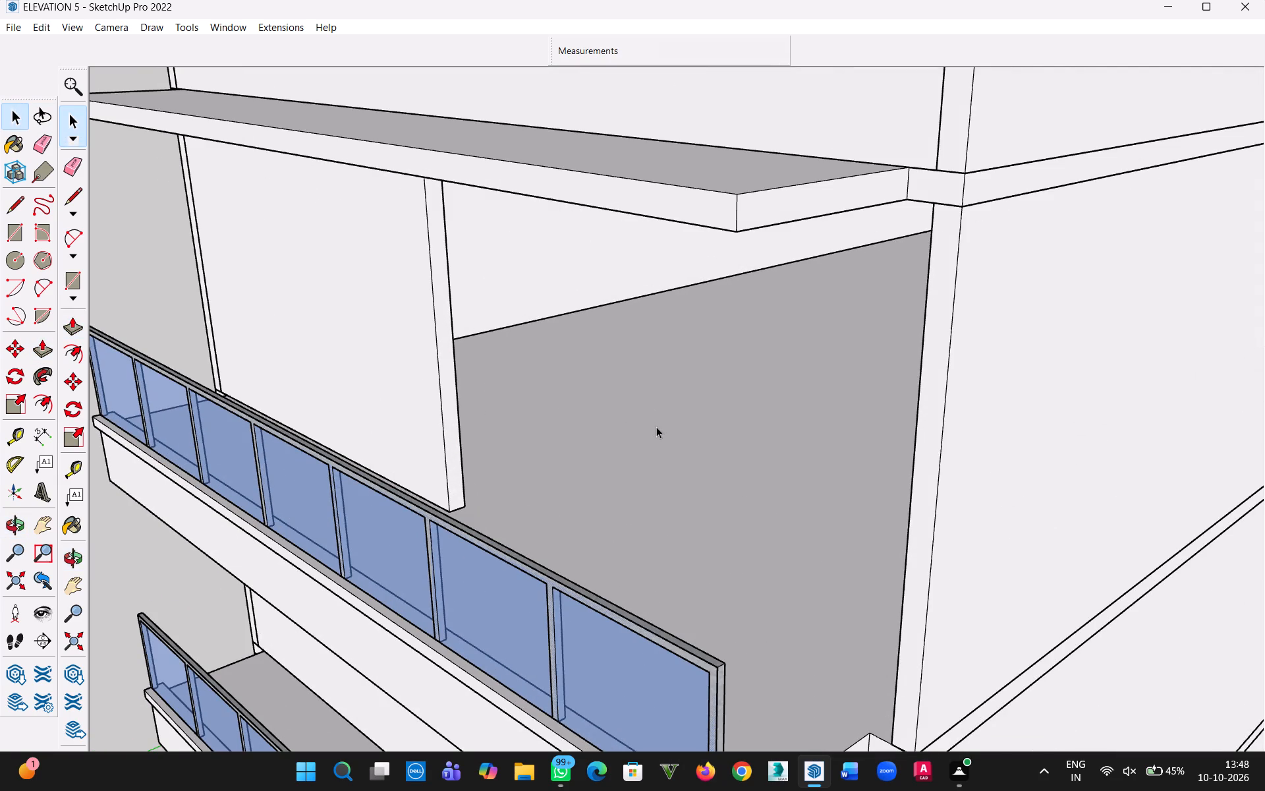
{"action": "middle_click_drag", "start_coordinate": [648, 429], "coordinate": [646, 429]}
{"action": "middle_click_drag", "start_coordinate": [646, 429], "coordinate": [538, 455]}
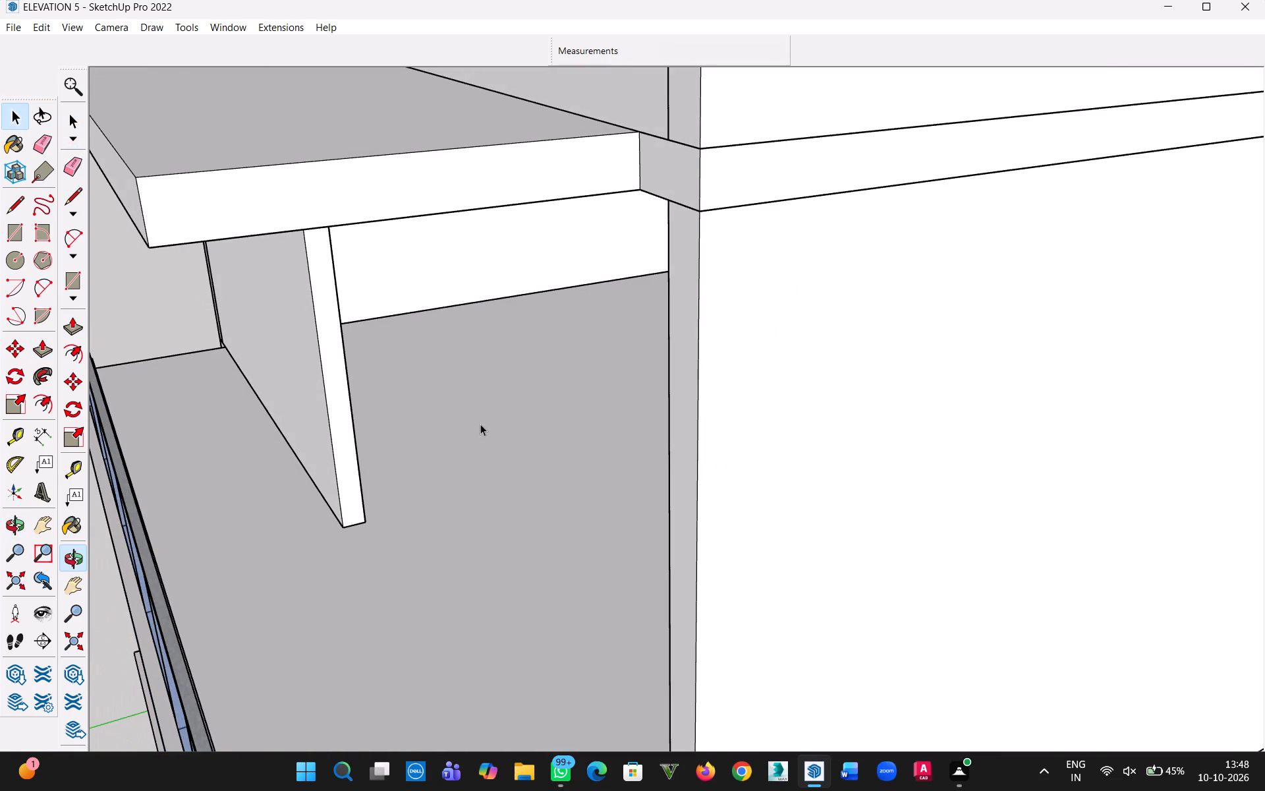
{"action": "scroll", "coordinate": [485, 417], "scroll_direction": "down", "scroll_amount": 1}
{"action": "scroll", "coordinate": [539, 420], "scroll_direction": "down", "scroll_amount": 5}
{"action": "left_click", "coordinate": [639, 423]}
{"action": "right_click", "coordinate": [639, 423]}
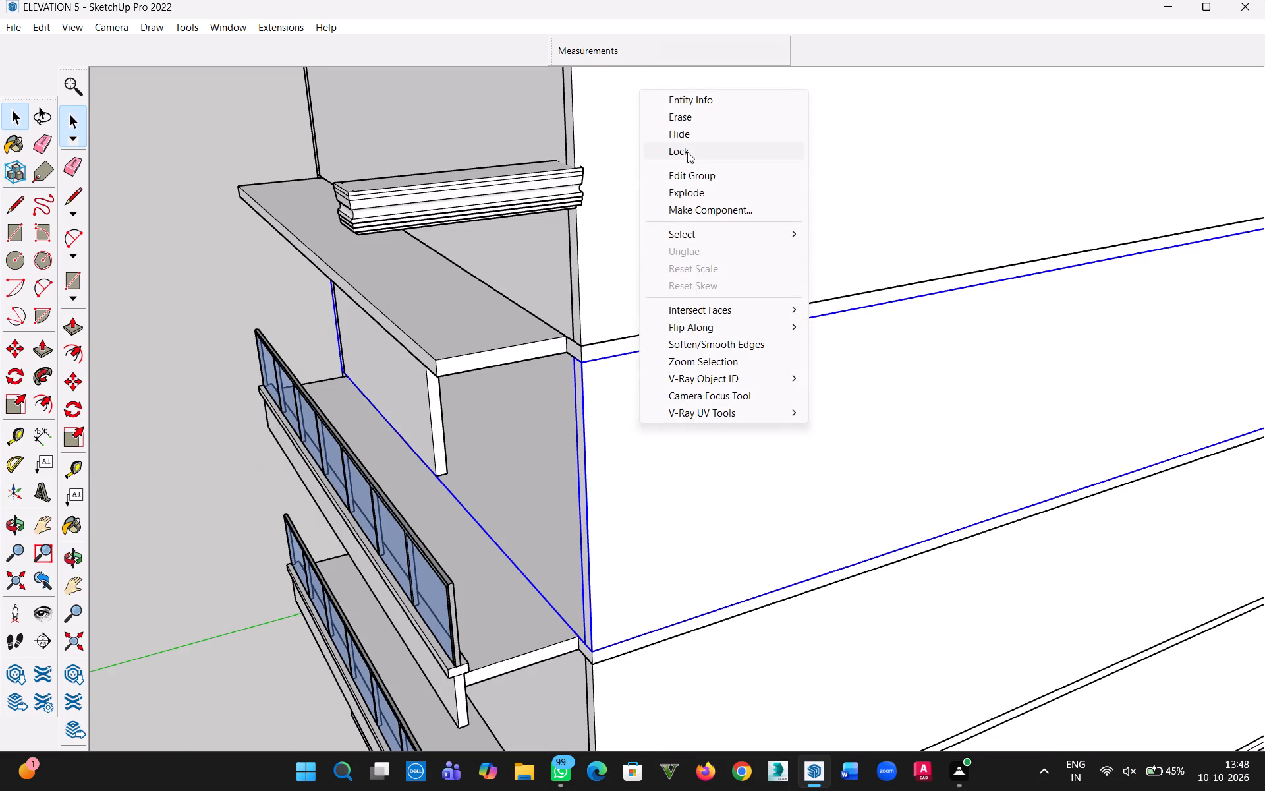
{"action": "left_click", "coordinate": [689, 140]}
Open the remaining half-width front wall group for editing, facing its rear side.
{"action": "middle_click_drag", "start_coordinate": [745, 389], "coordinate": [82, 290]}
{"action": "scroll", "coordinate": [667, 330], "scroll_direction": "up", "scroll_amount": 2}
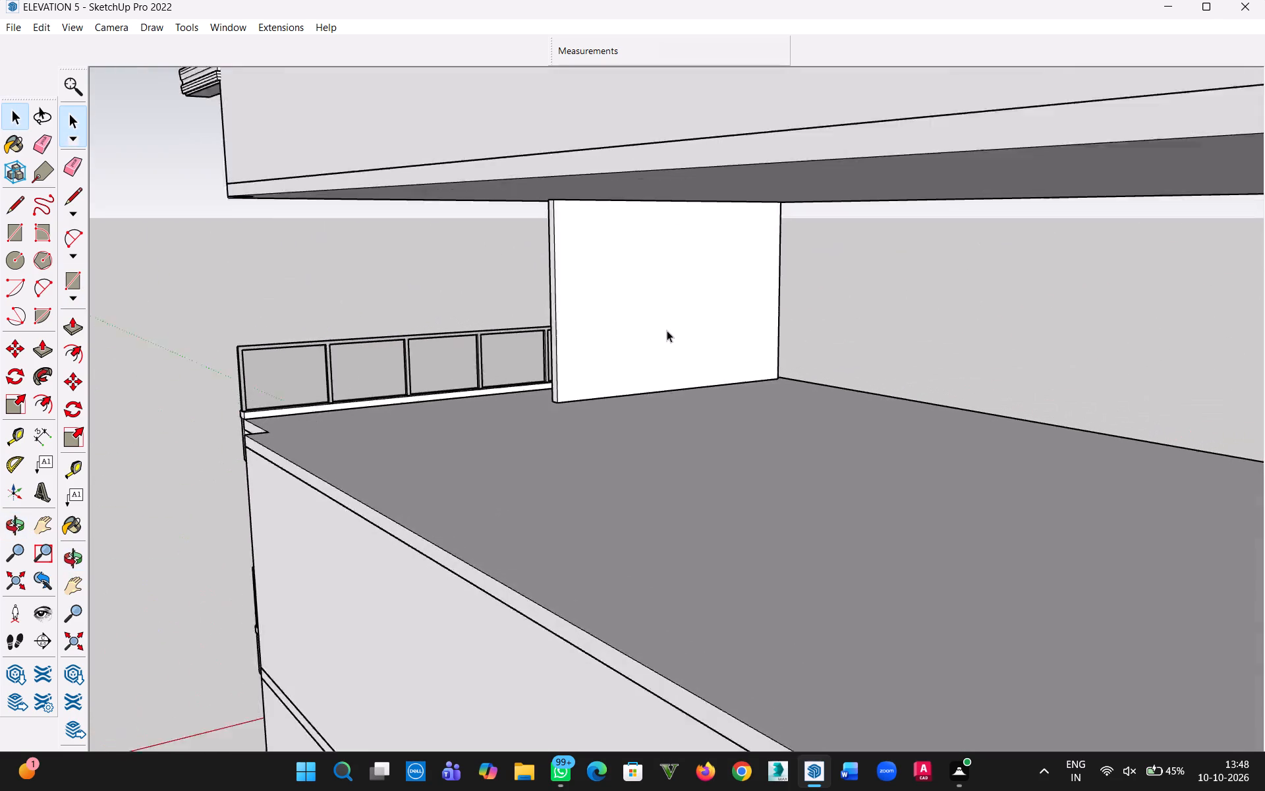
{"action": "scroll", "coordinate": [667, 330], "scroll_direction": "up", "scroll_amount": 3}
{"action": "middle_click_drag", "start_coordinate": [705, 380], "coordinate": [482, 381]}
{"action": "double_click", "coordinate": [513, 332]}
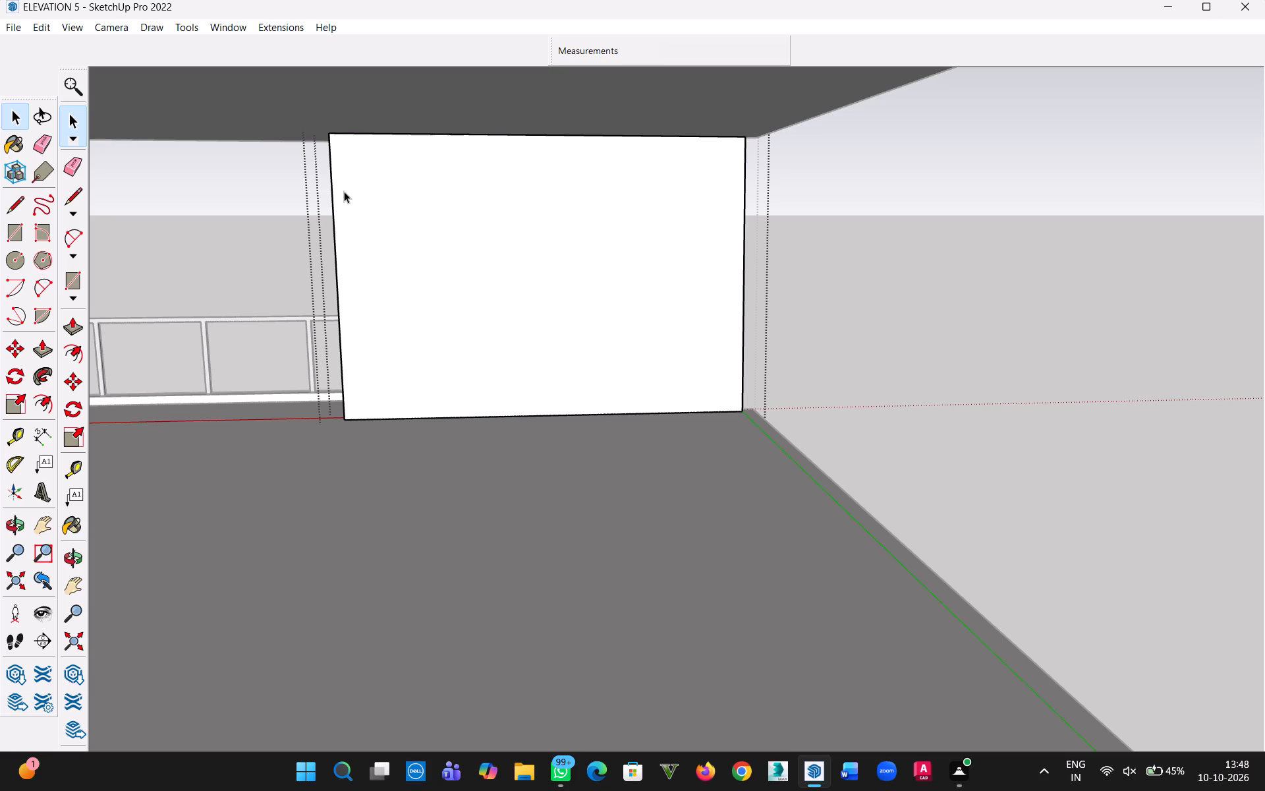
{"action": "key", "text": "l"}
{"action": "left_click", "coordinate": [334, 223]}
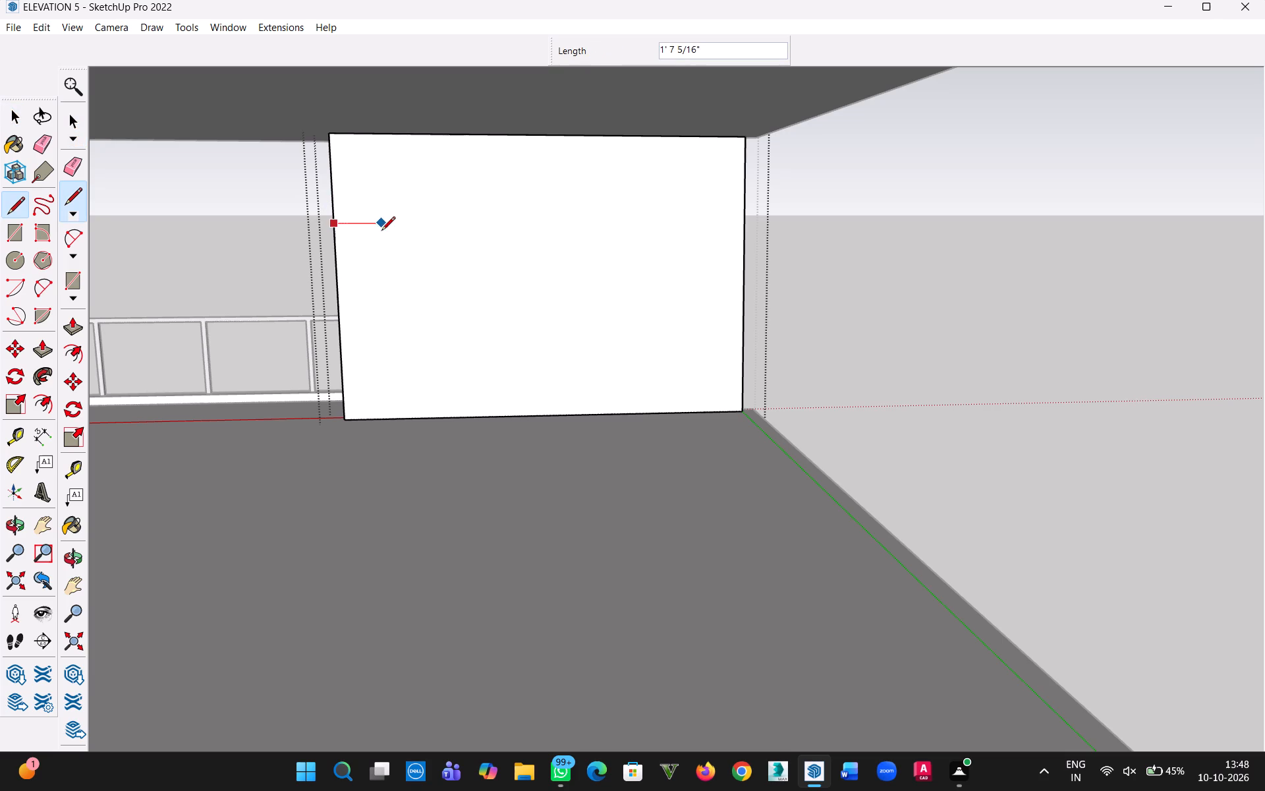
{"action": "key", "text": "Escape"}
Place a guide 6" in from the wall's free end and draw a full-height 10' by 6" rectangle along it on the rear face.
{"action": "key", "text": "t"}
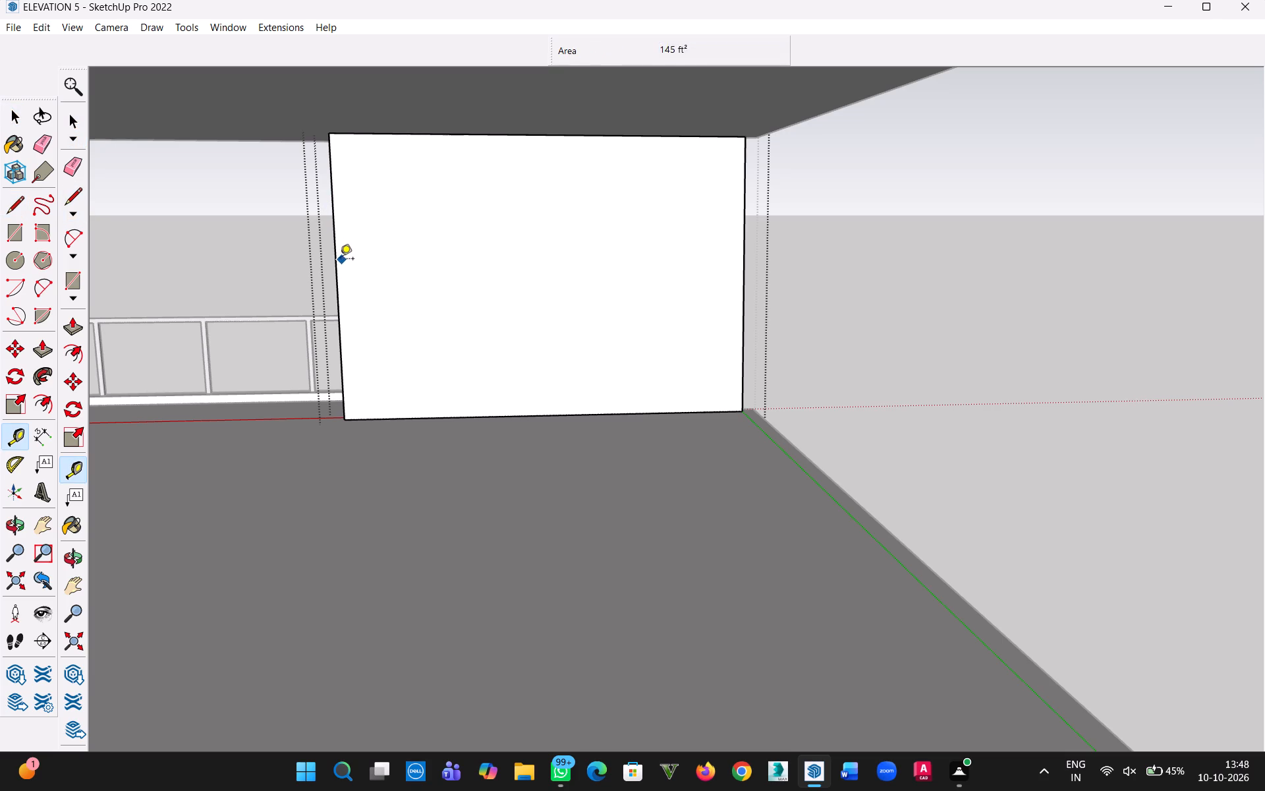
{"action": "left_click", "coordinate": [340, 260]}
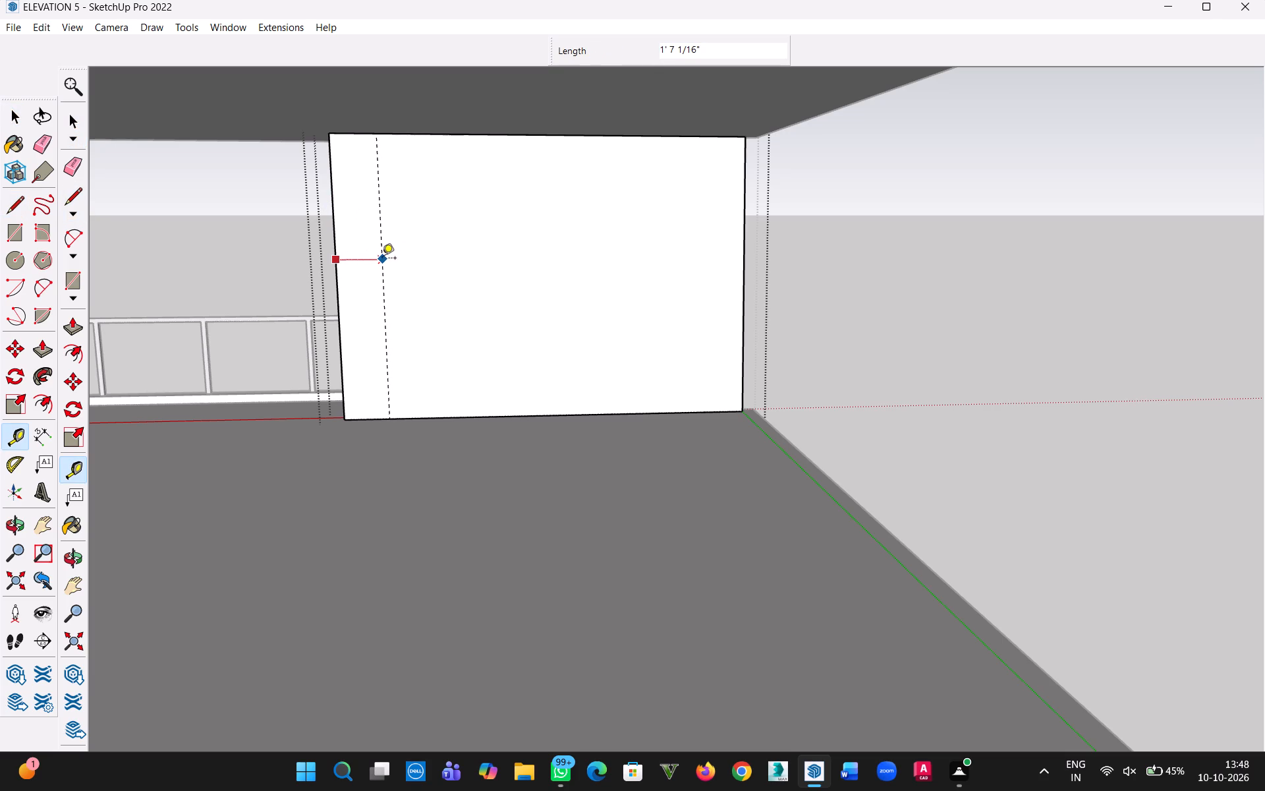
{"action": "type", "text": "6\""}
{"action": "key", "text": "Return"}
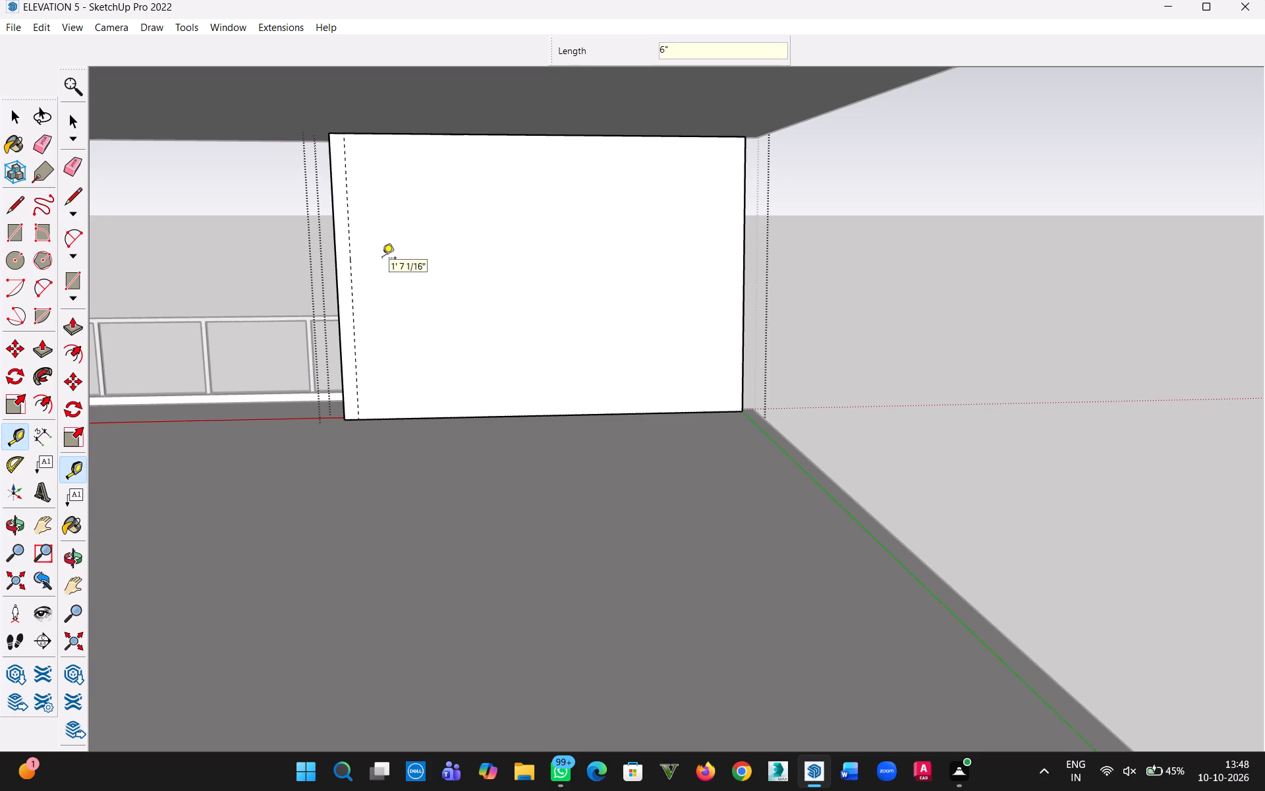
{"action": "key", "text": "r"}
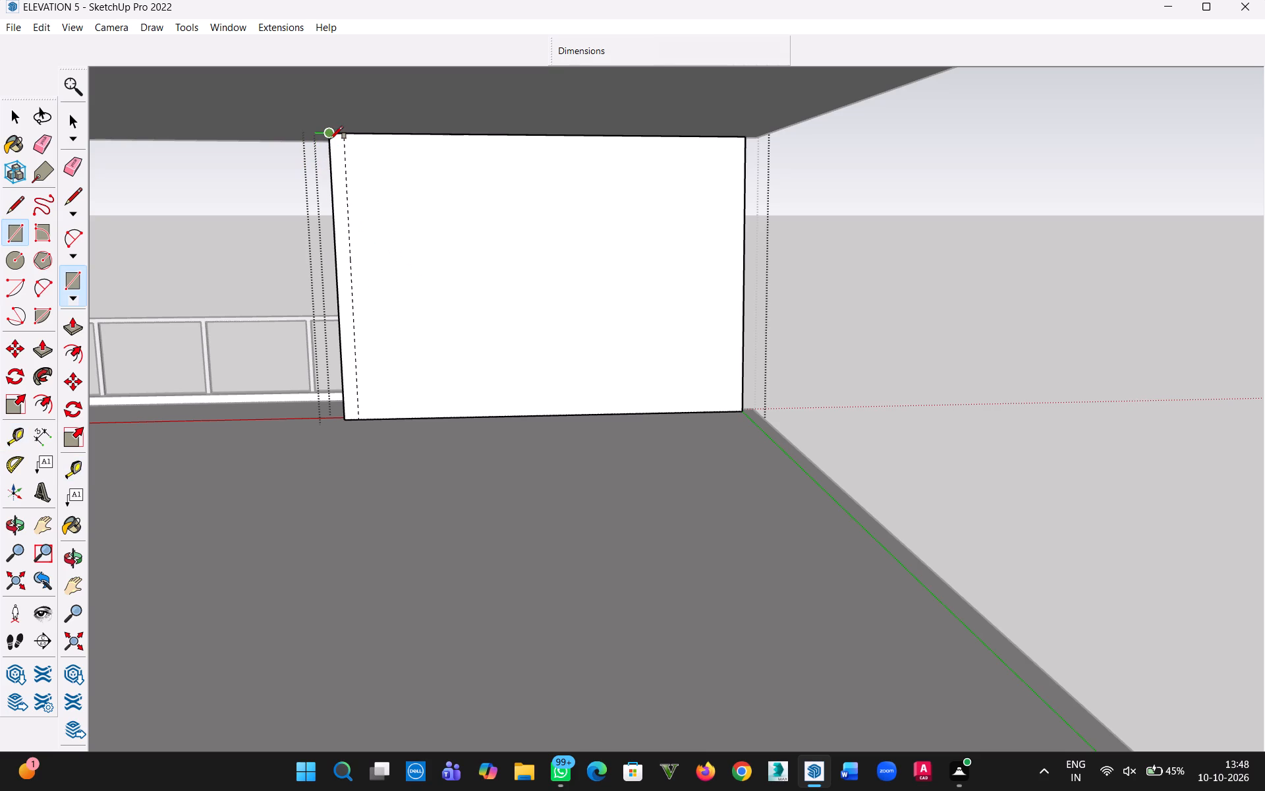
{"action": "left_click", "coordinate": [329, 137]}
{"action": "left_click", "coordinate": [360, 416]}
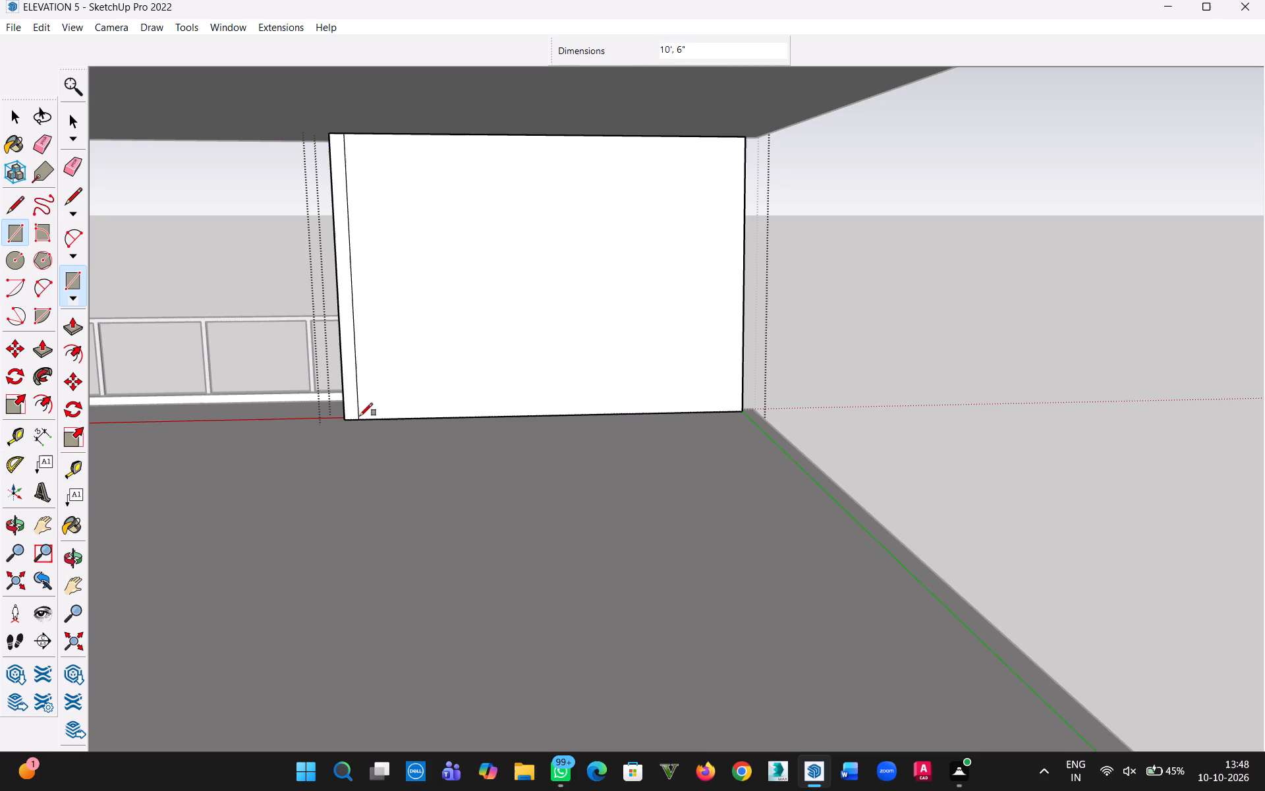
Extrude the 6" strip 48' 6" back to the floor slab's rear edge to form a partition wall.
{"action": "left_click", "coordinate": [14, 116]}
{"action": "scroll", "coordinate": [457, 334], "scroll_direction": "down", "scroll_amount": 9}
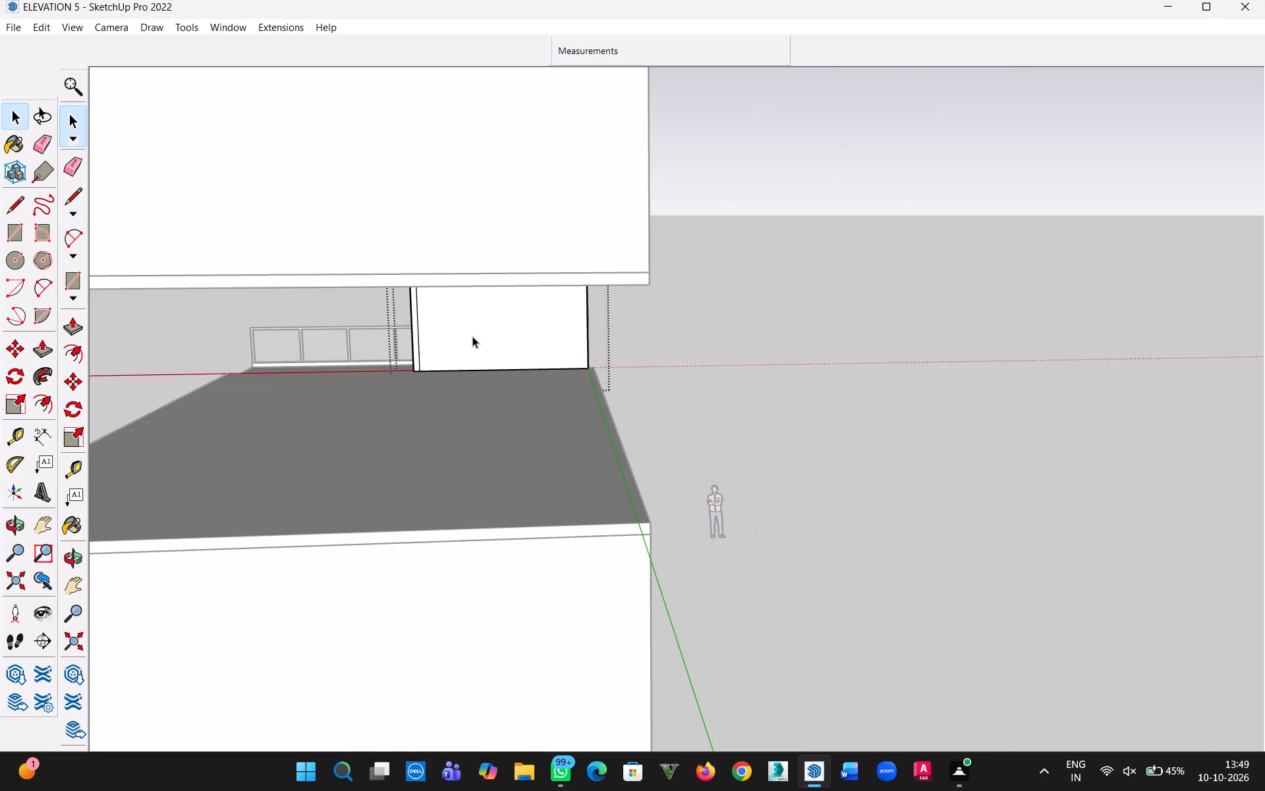
{"action": "key", "text": "p"}
{"action": "scroll", "coordinate": [436, 343], "scroll_direction": "up", "scroll_amount": 9}
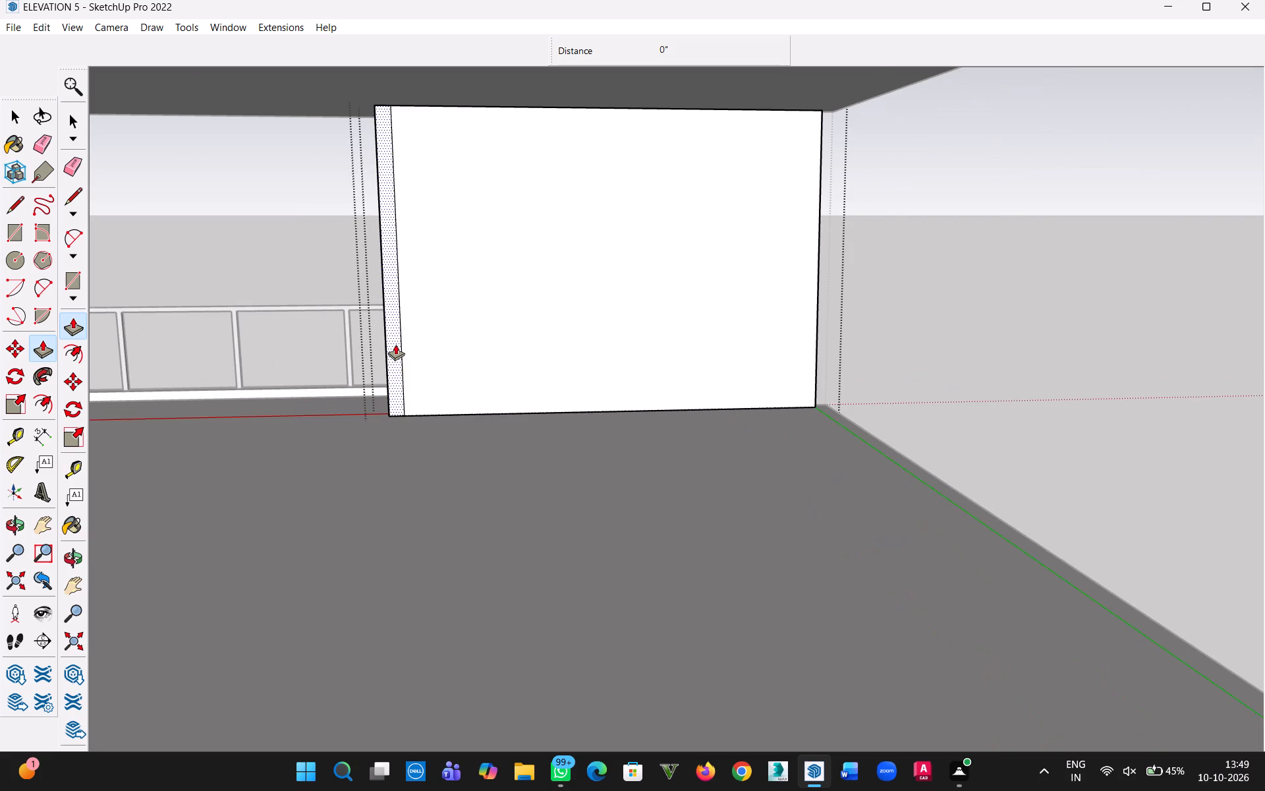
{"action": "left_click", "coordinate": [395, 344]}
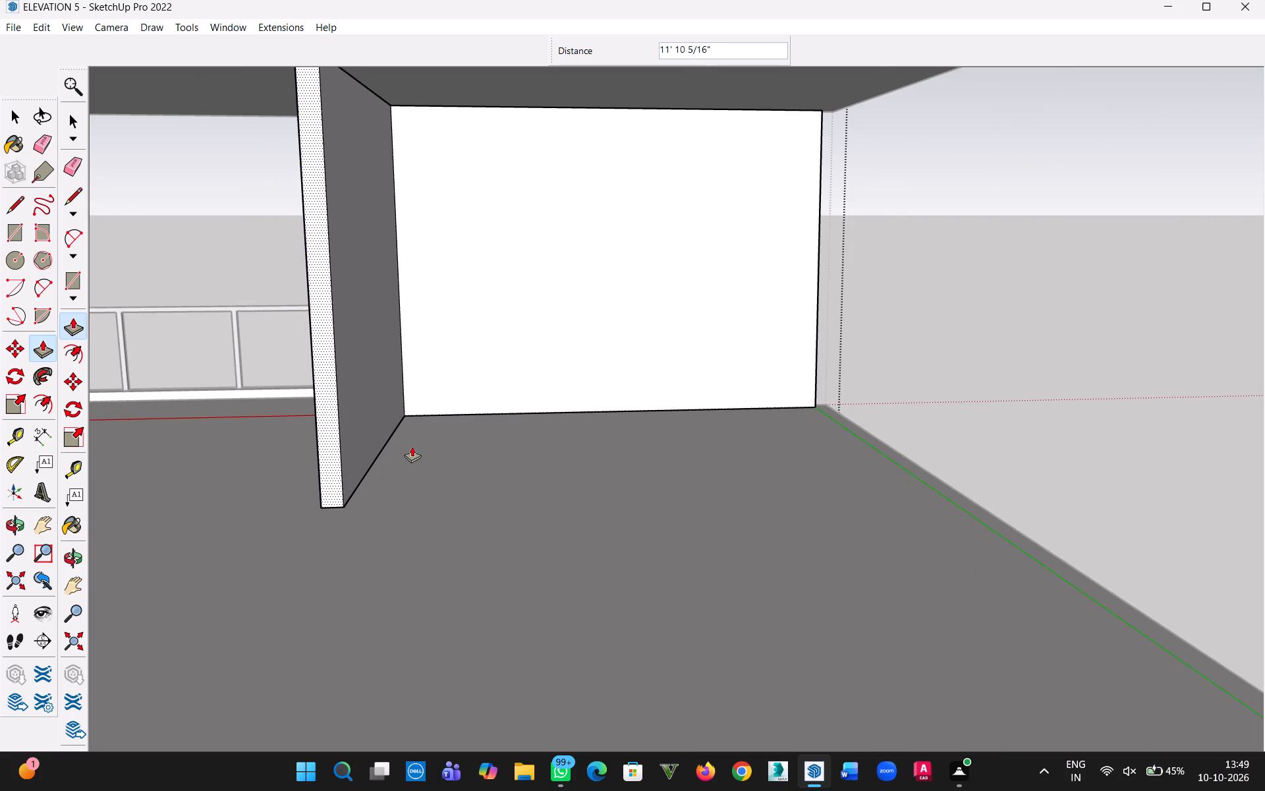
{"action": "key", "text": "h"}
{"action": "left_click_drag", "start_coordinate": [364, 518], "coordinate": [432, 175]}
{"action": "scroll", "coordinate": [424, 187], "scroll_direction": "down", "scroll_amount": 5}
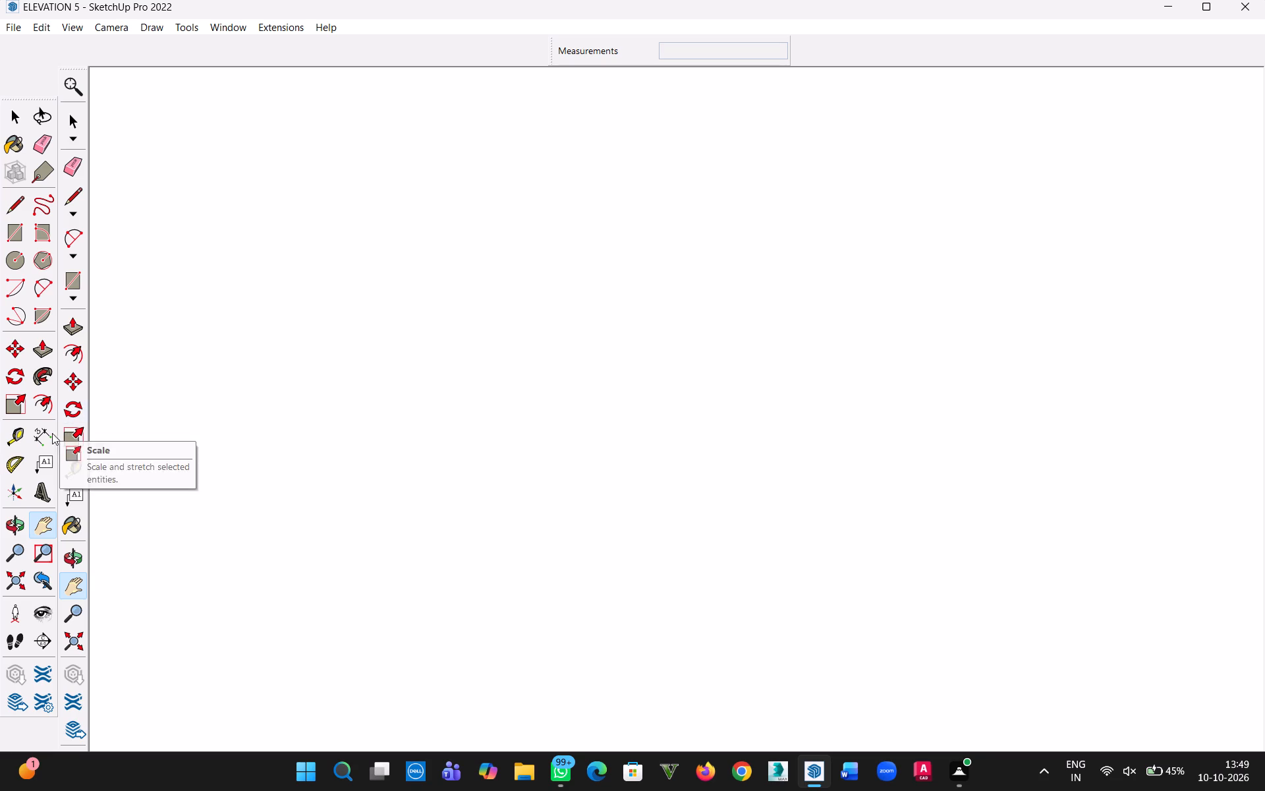
{"action": "left_click", "coordinate": [17, 575]}
{"action": "middle_click_drag", "start_coordinate": [655, 363], "coordinate": [631, 410]}
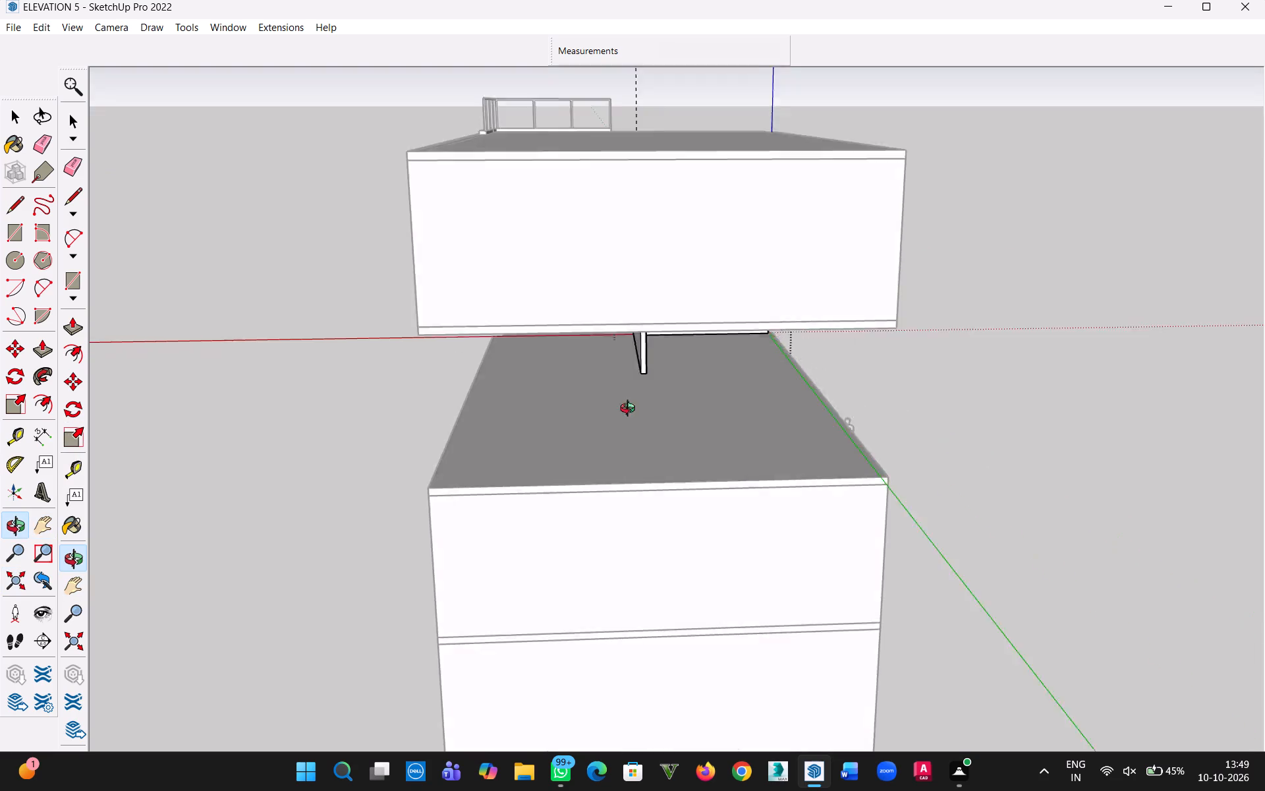
{"action": "middle_click_drag", "start_coordinate": [631, 410], "coordinate": [607, 504]}
{"action": "key", "text": "Escape"}
{"action": "scroll", "coordinate": [619, 577], "scroll_direction": "up", "scroll_amount": 8}
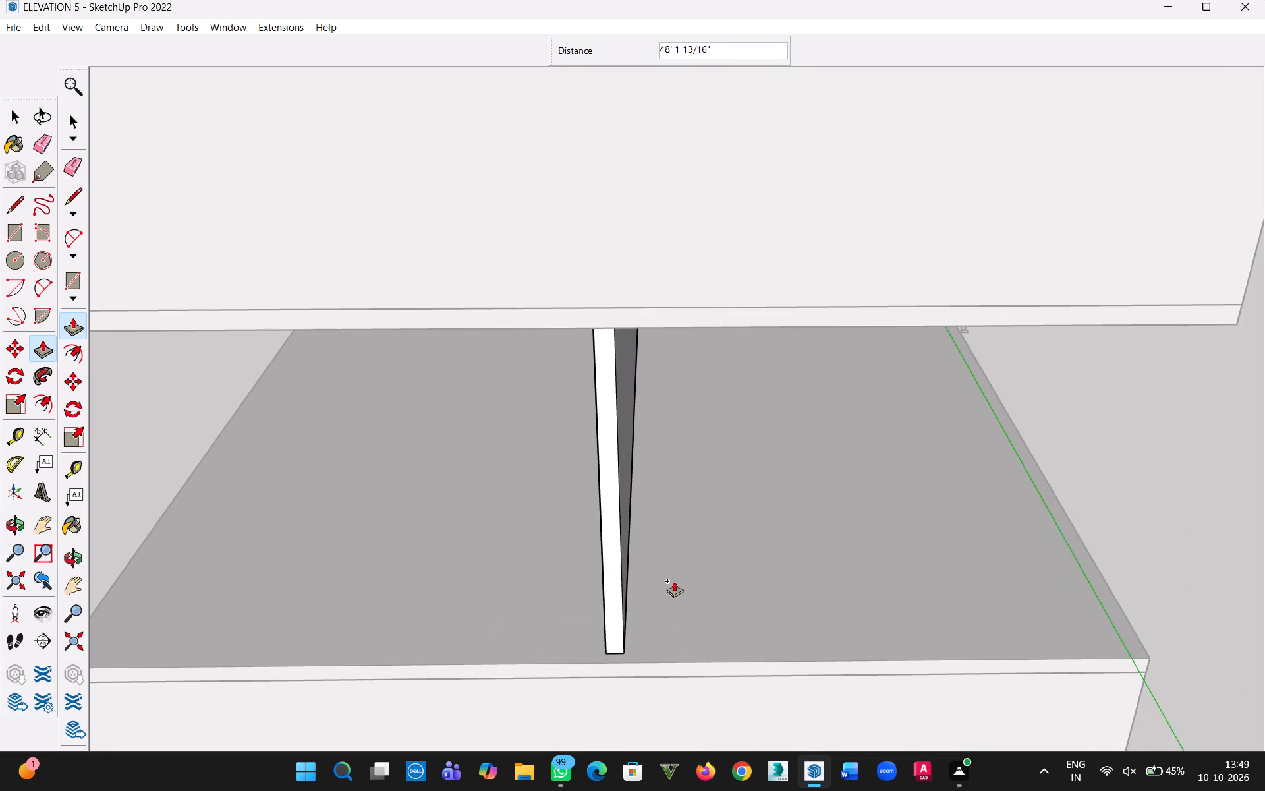
{"action": "left_click", "coordinate": [564, 663]}
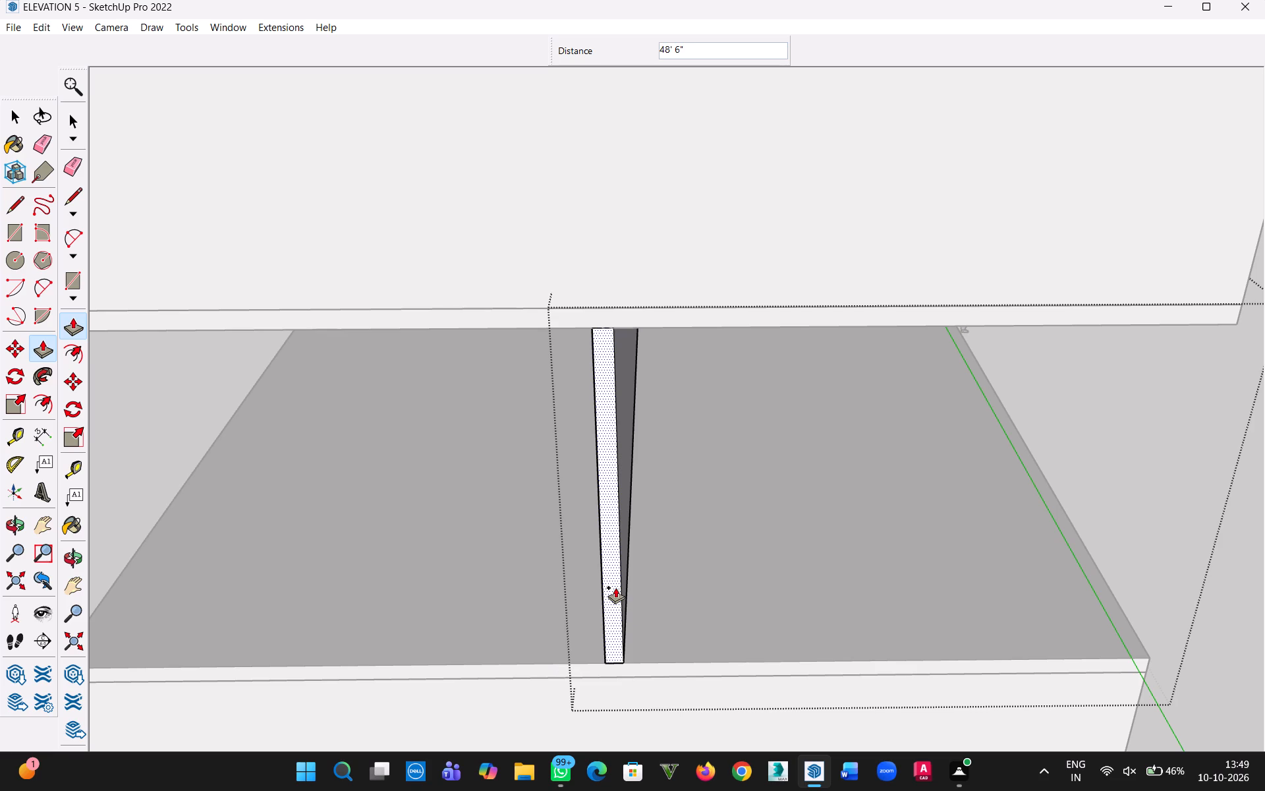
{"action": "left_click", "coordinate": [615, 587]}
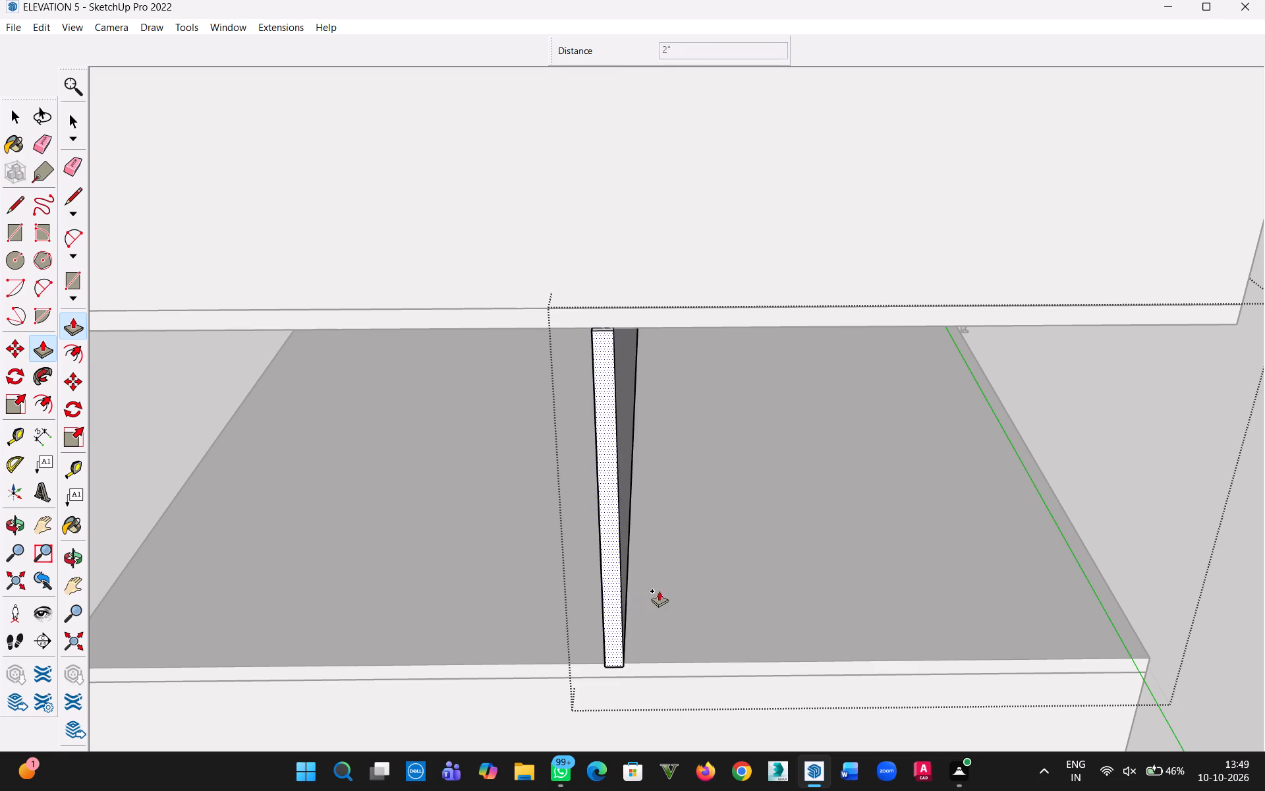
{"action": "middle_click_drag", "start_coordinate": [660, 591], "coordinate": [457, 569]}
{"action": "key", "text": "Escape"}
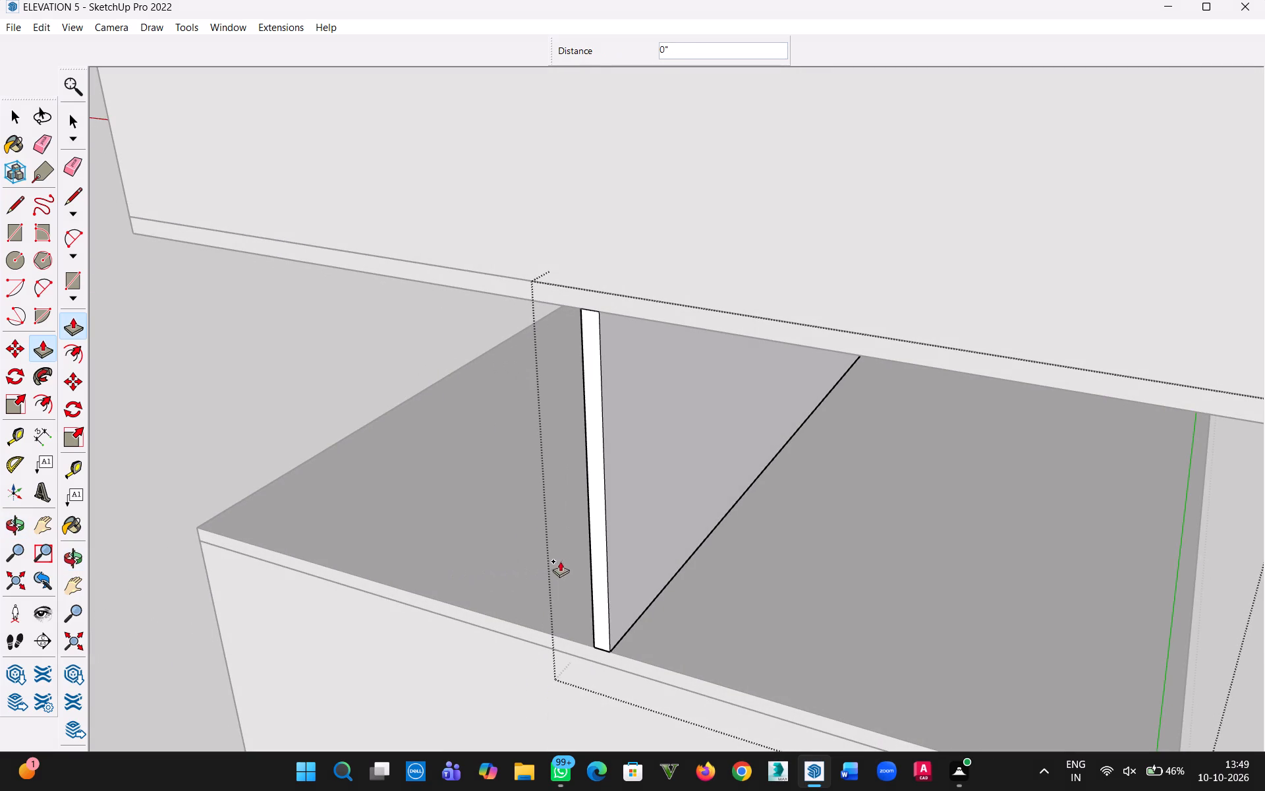
Push the partition wall's rear end face in by 6" and close the wall group.
{"action": "left_click", "coordinate": [597, 556]}
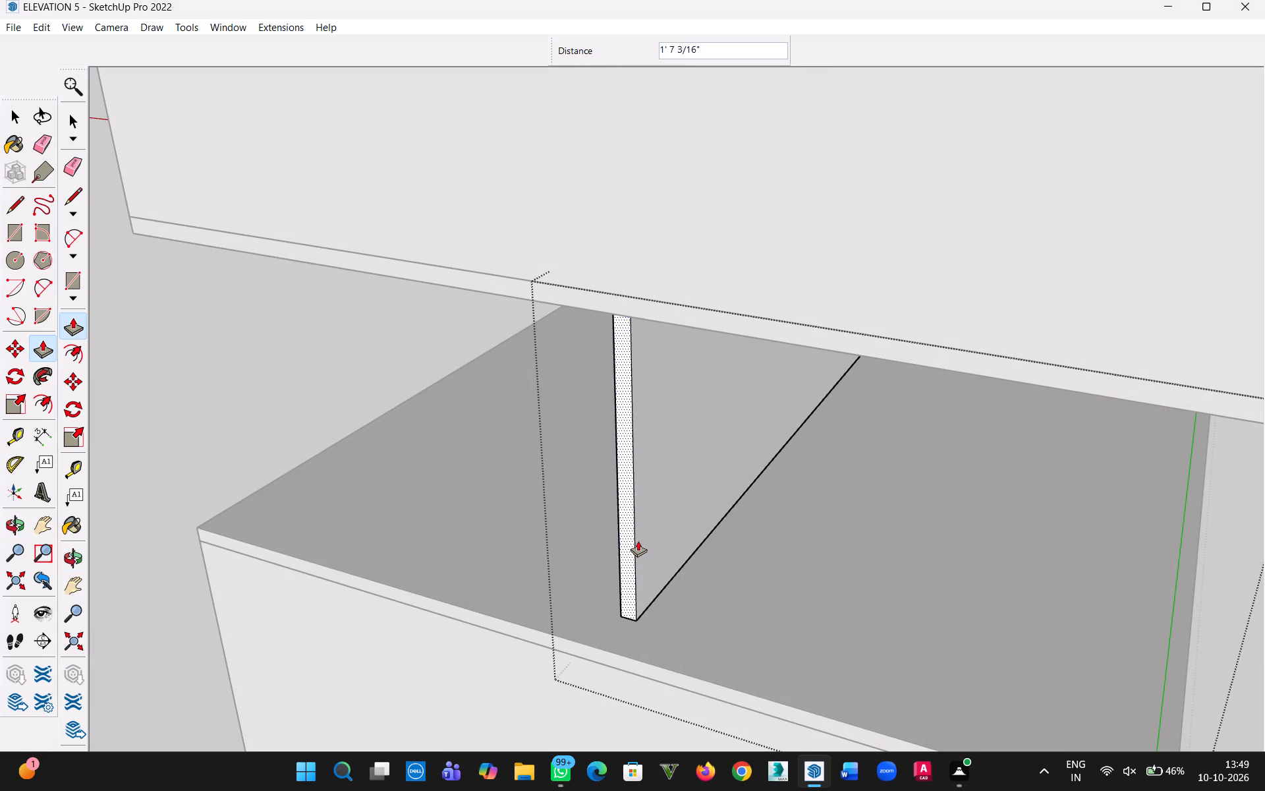
{"action": "type", "text": "6\""}
{"action": "key", "text": "Return"}
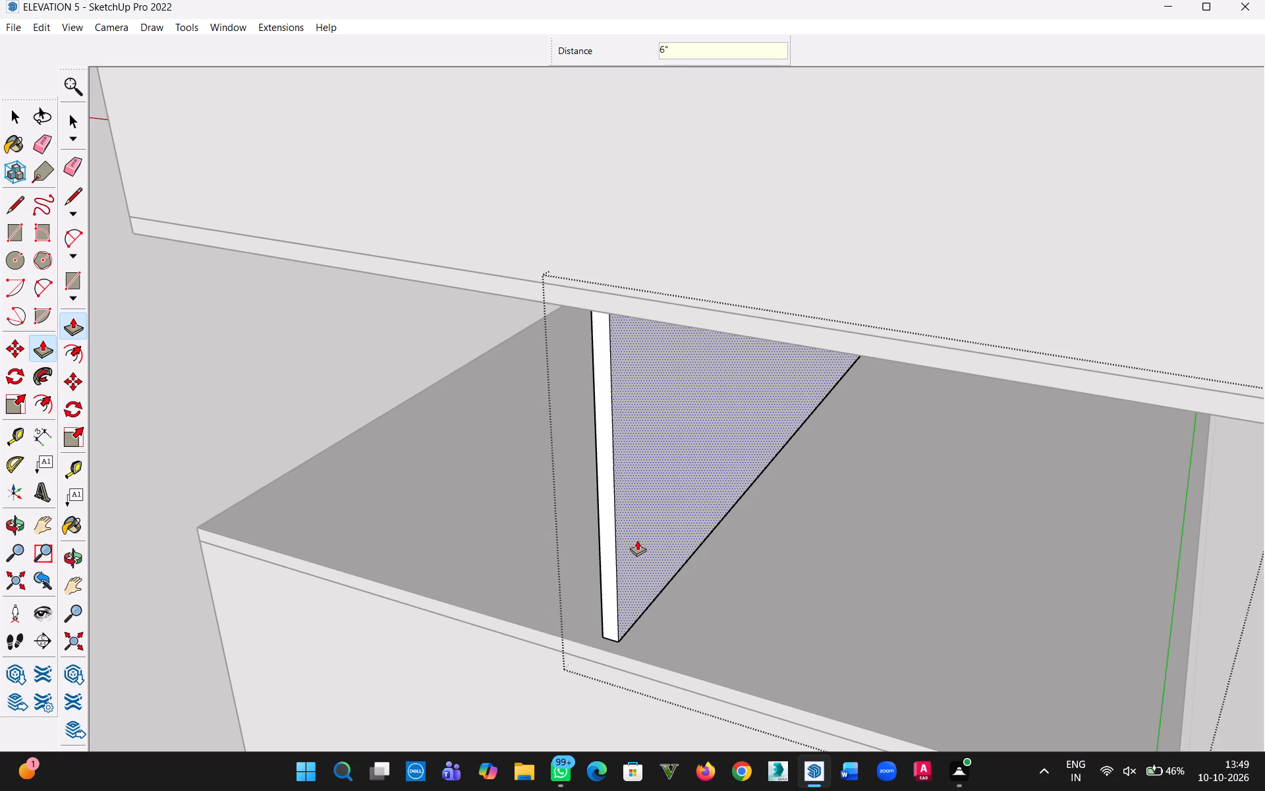
{"action": "left_click", "coordinate": [12, 109]}
{"action": "left_click", "coordinate": [229, 380]}
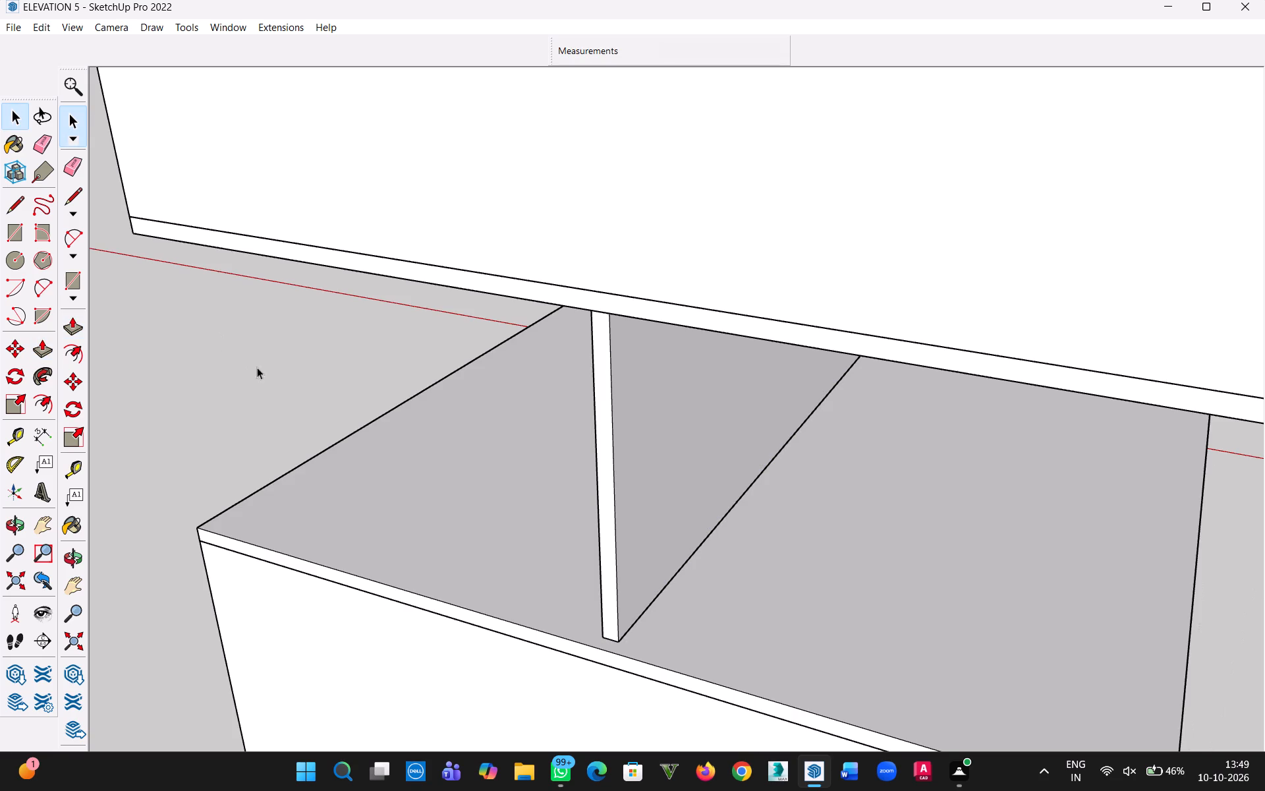
Unhide all hidden parts of the building and delete all guides.
{"action": "left_click", "coordinate": [36, 30]}
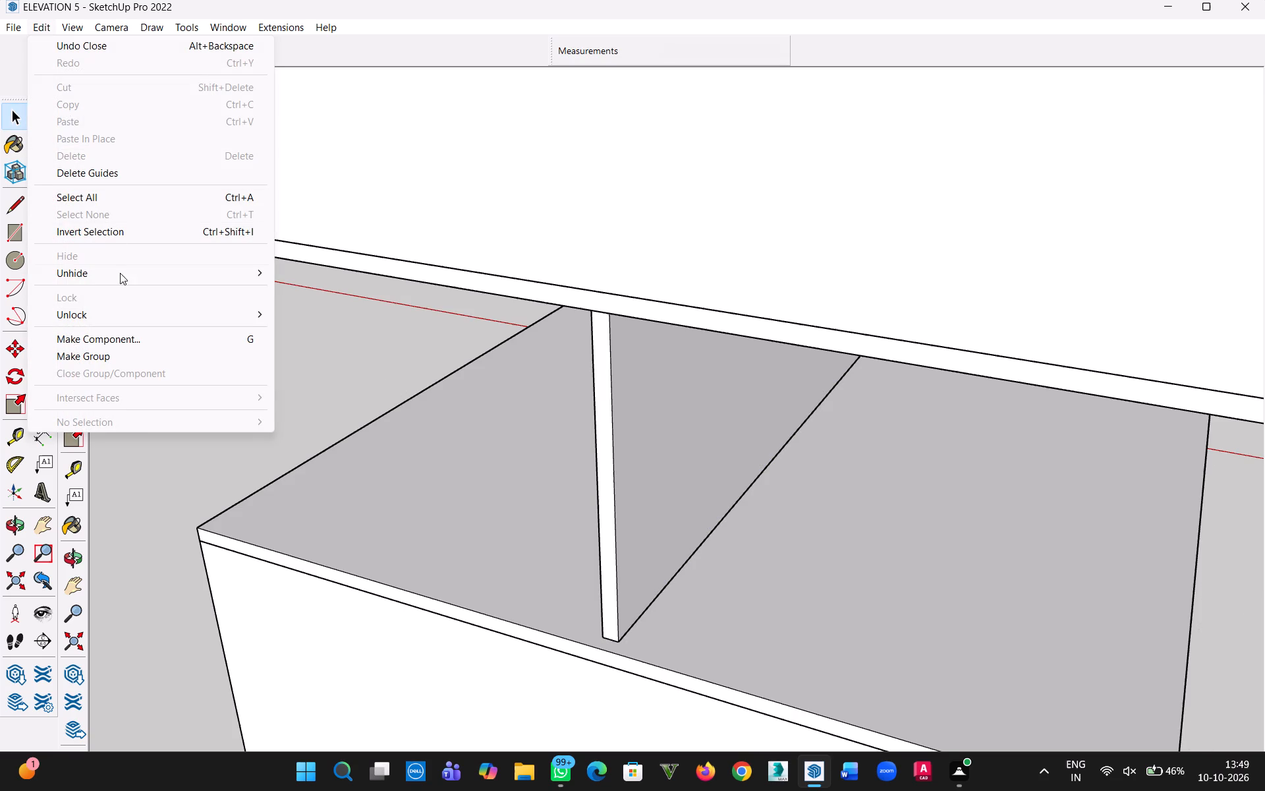
{"action": "left_click", "coordinate": [359, 303]}
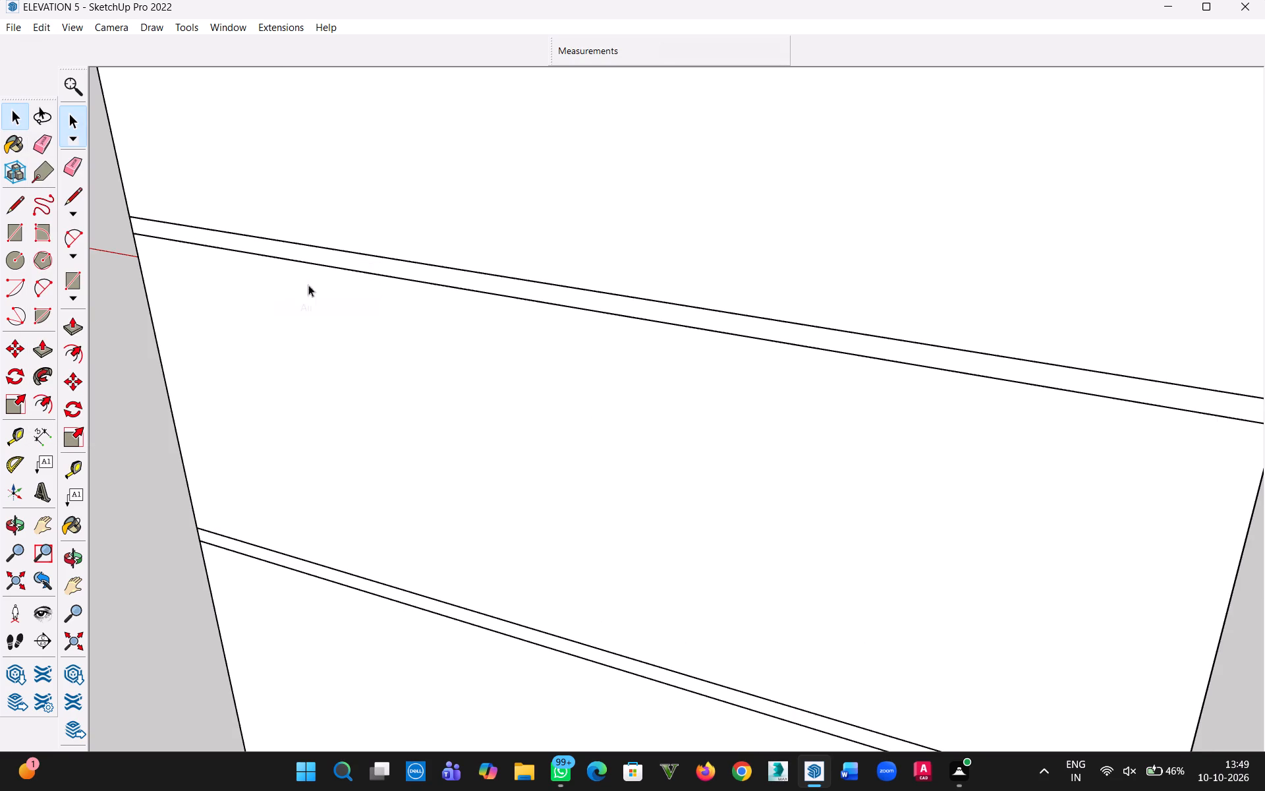
{"action": "left_click", "coordinate": [37, 27]}
{"action": "left_click", "coordinate": [111, 172]}
Hide the left-hand curved facade panel in front of the balconies.
{"action": "scroll", "coordinate": [436, 289], "scroll_direction": "down", "scroll_amount": 7}
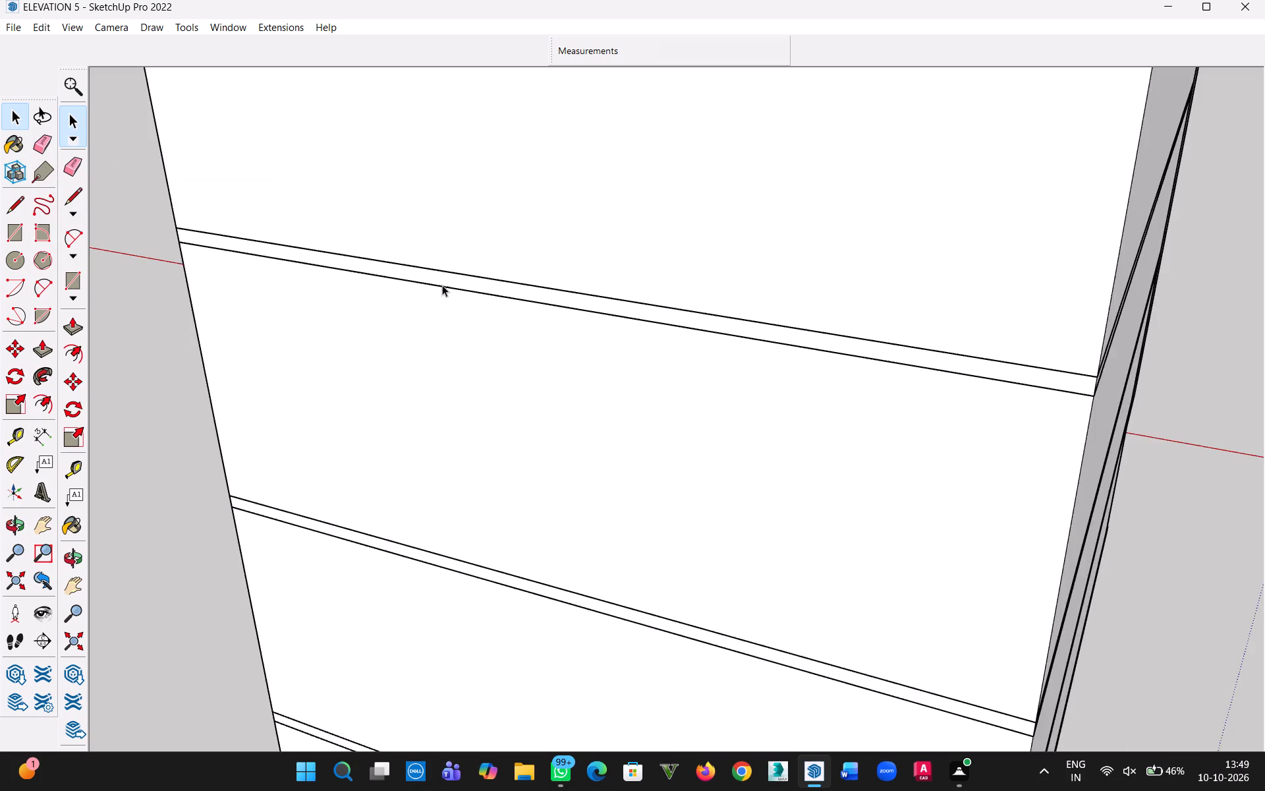
{"action": "scroll", "coordinate": [442, 285], "scroll_direction": "down", "scroll_amount": 4}
{"action": "middle_click_drag", "start_coordinate": [982, 374], "coordinate": [0, 376]}
{"action": "middle_click_drag", "start_coordinate": [627, 372], "coordinate": [360, 241]}
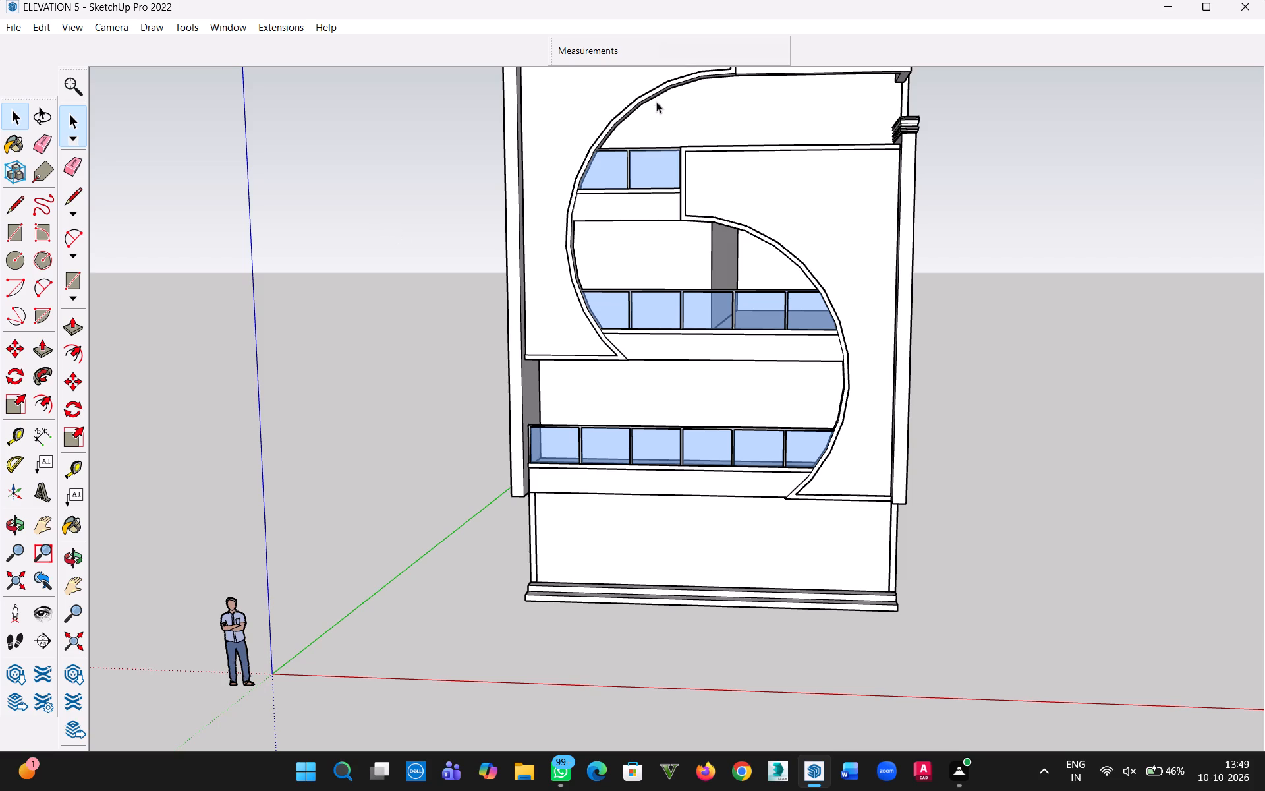
{"action": "middle_click_drag", "start_coordinate": [764, 248], "coordinate": [905, 127]}
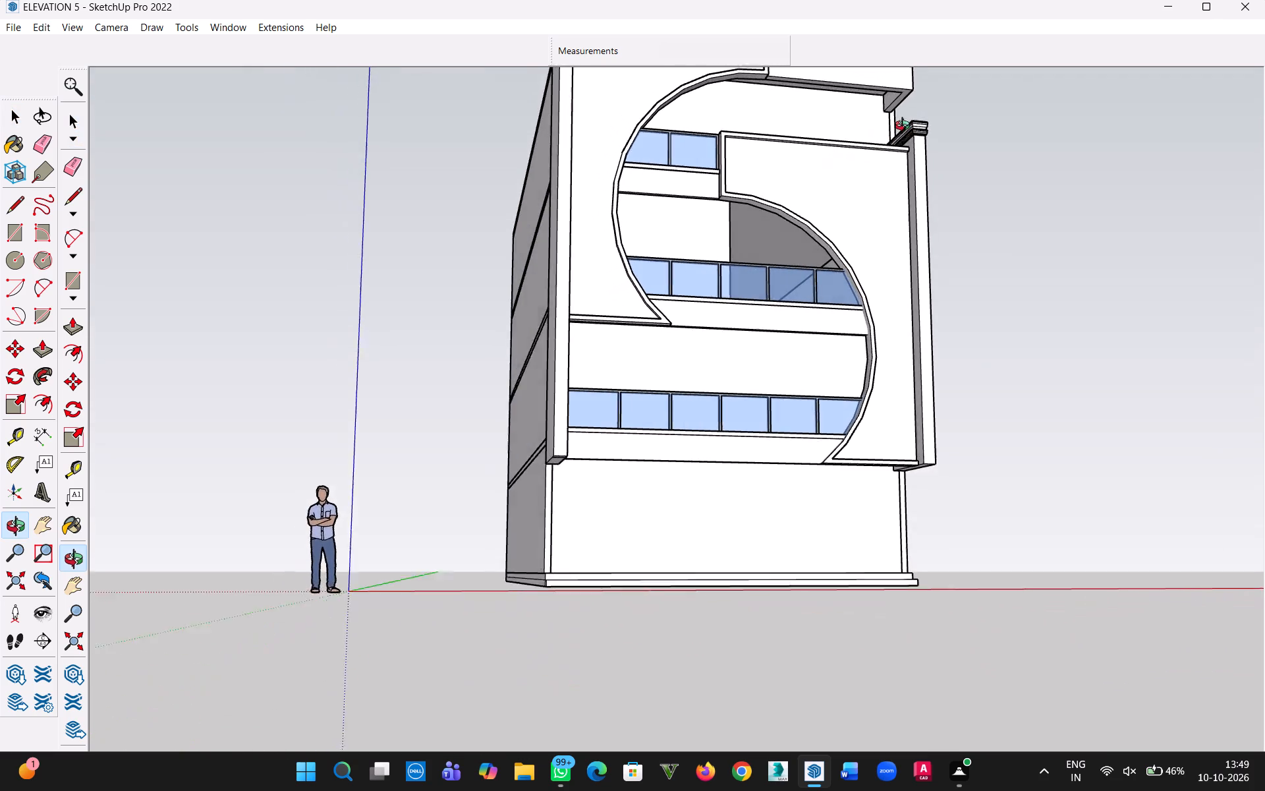
{"action": "middle_click_drag", "start_coordinate": [905, 127], "coordinate": [754, 336]}
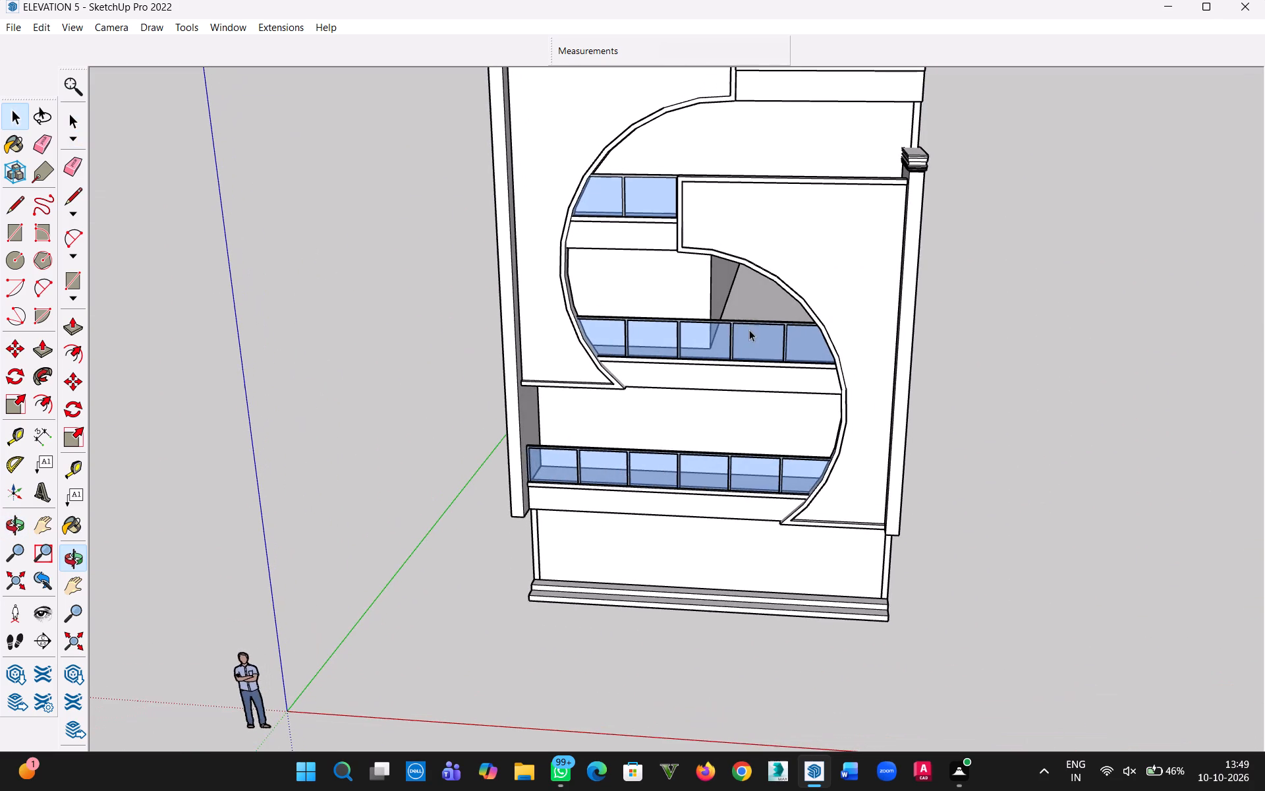
{"action": "scroll", "coordinate": [741, 317], "scroll_direction": "up", "scroll_amount": 7}
{"action": "left_click", "coordinate": [343, 279]}
{"action": "right_click", "coordinate": [340, 277]}
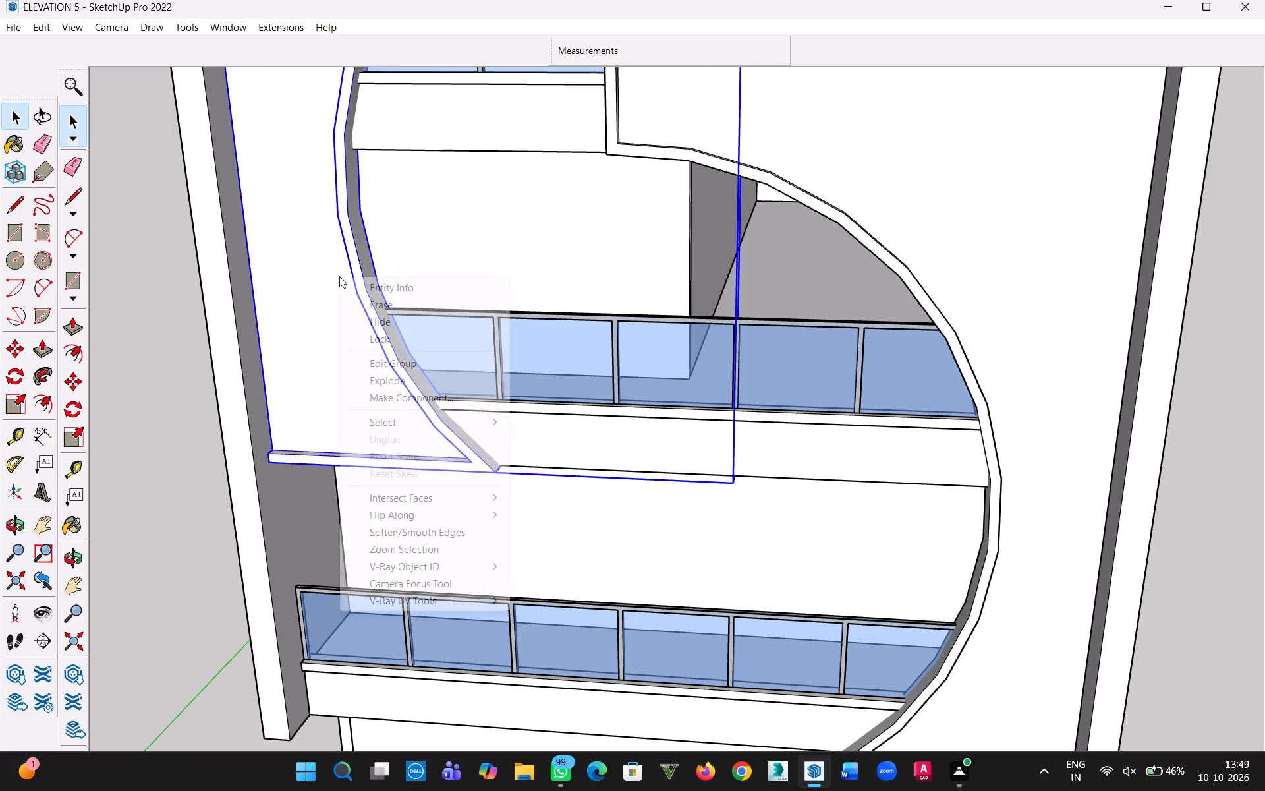
{"action": "left_click", "coordinate": [379, 318]}
Open the wall group behind the wide balcony directly below the top one and place a horizontal guide 3' above the wall's bottom edge.
{"action": "middle_click_drag", "start_coordinate": [485, 303], "coordinate": [588, 238]}
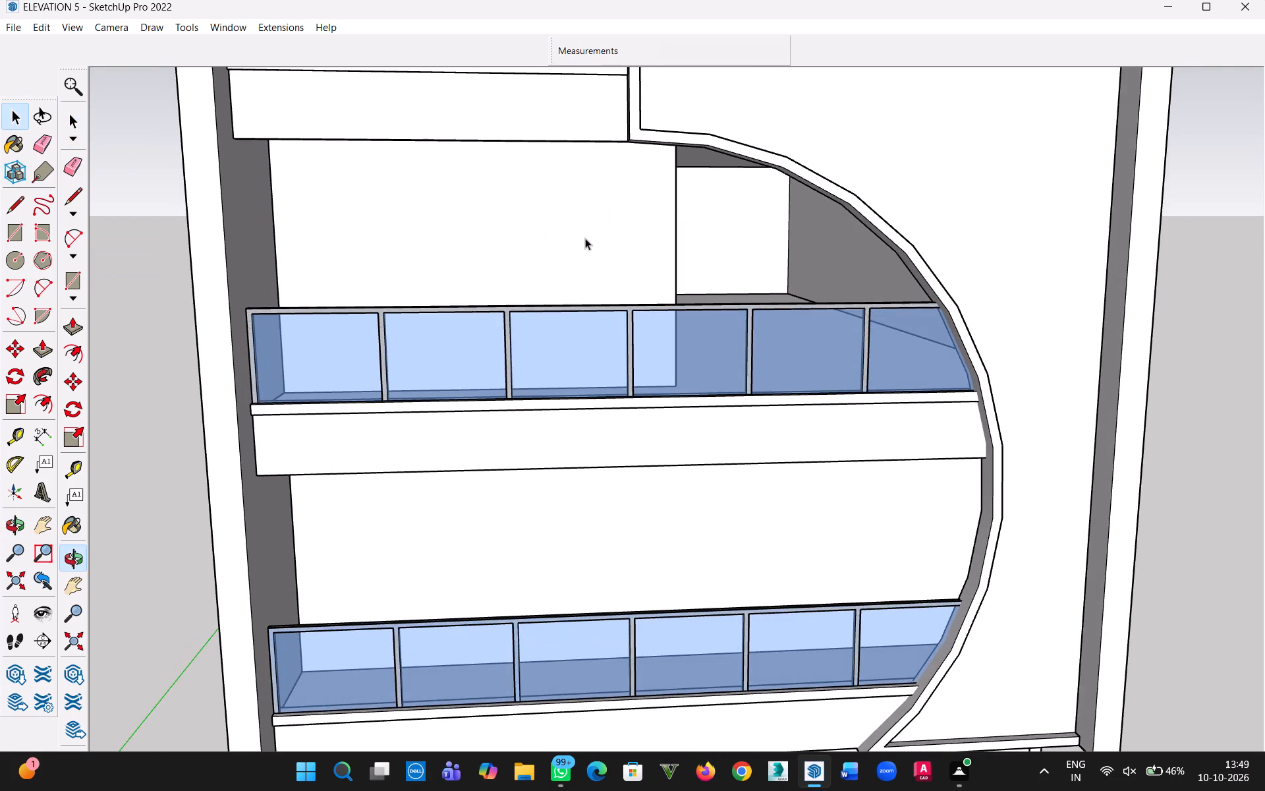
{"action": "key", "text": "h"}
{"action": "left_click_drag", "start_coordinate": [520, 262], "coordinate": [569, 515]}
{"action": "middle_click_drag", "start_coordinate": [582, 490], "coordinate": [571, 388]}
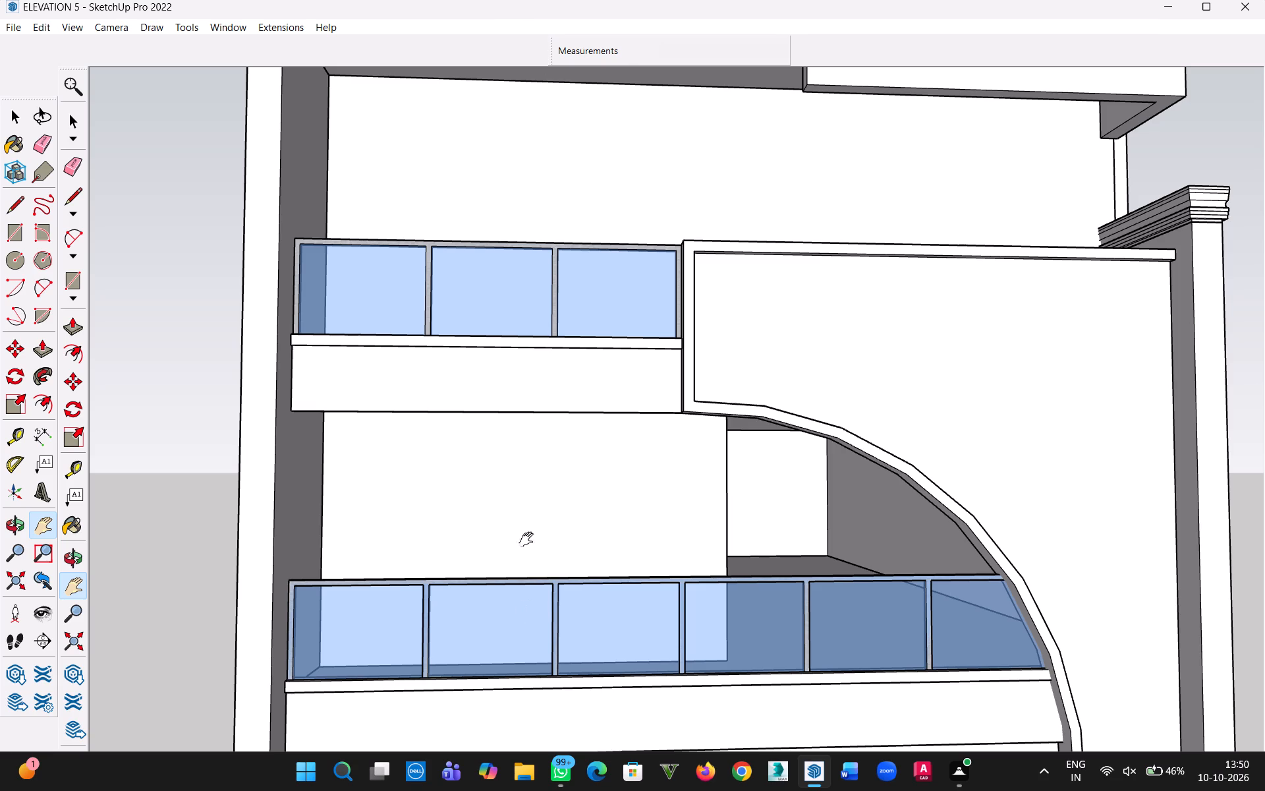
{"action": "left_click", "coordinate": [526, 501]}
{"action": "left_click", "coordinate": [11, 107]}
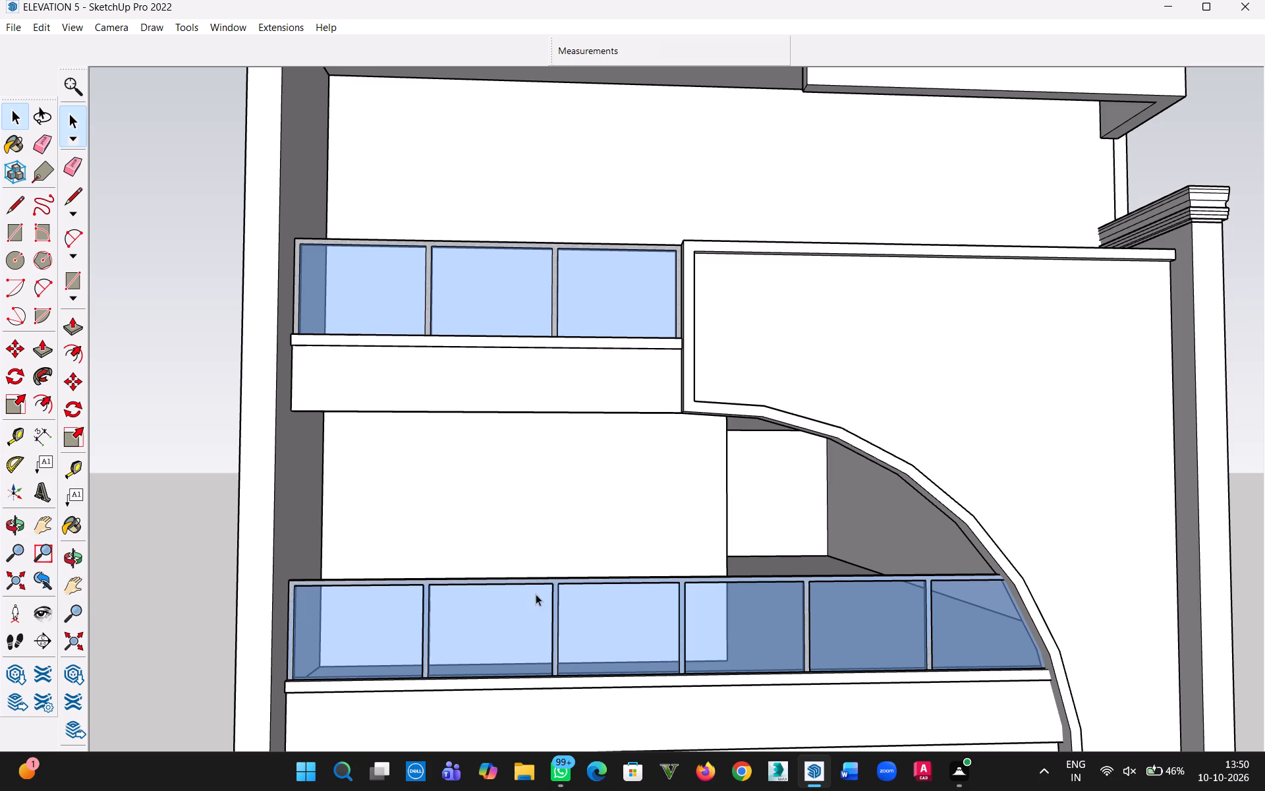
{"action": "left_click", "coordinate": [536, 594]}
{"action": "triple_click", "coordinate": [522, 507]}
{"action": "scroll", "coordinate": [638, 516], "scroll_direction": "up", "scroll_amount": 4}
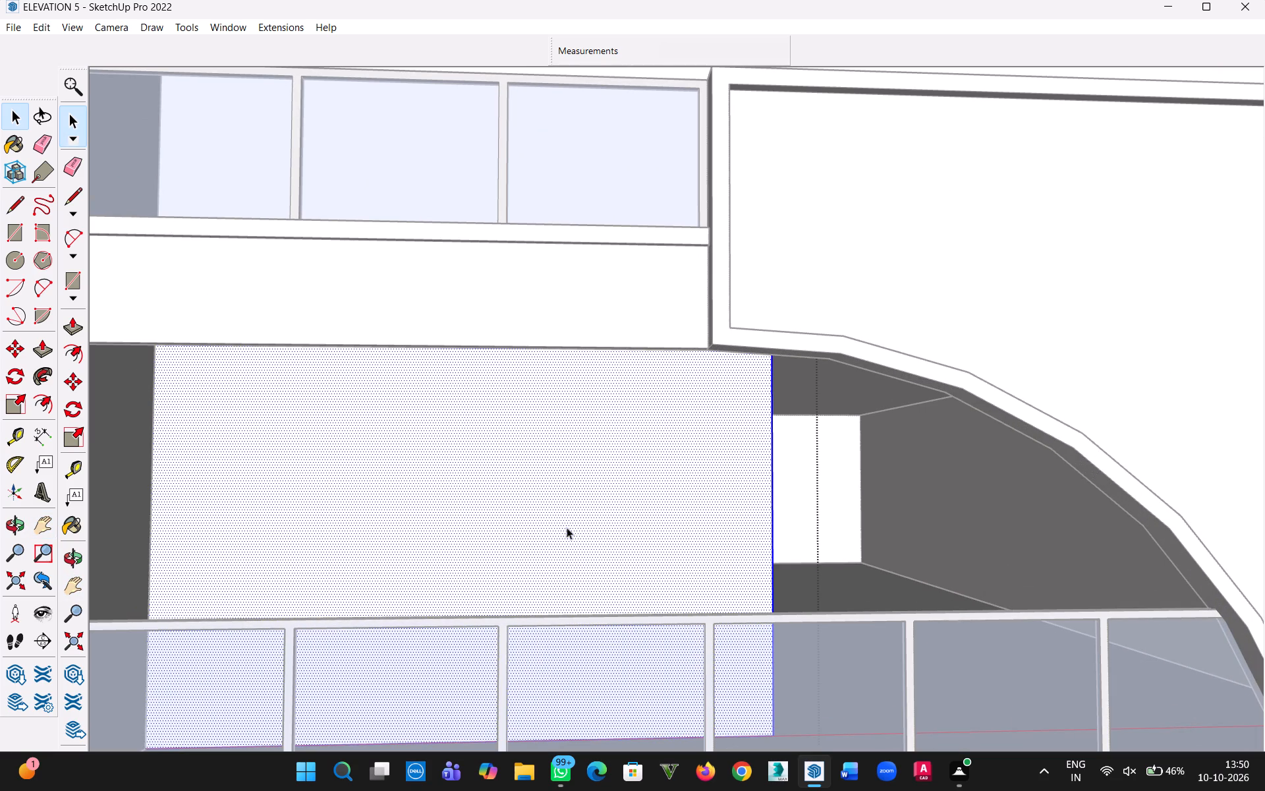
{"action": "middle_click_drag", "start_coordinate": [555, 477], "coordinate": [566, 613]}
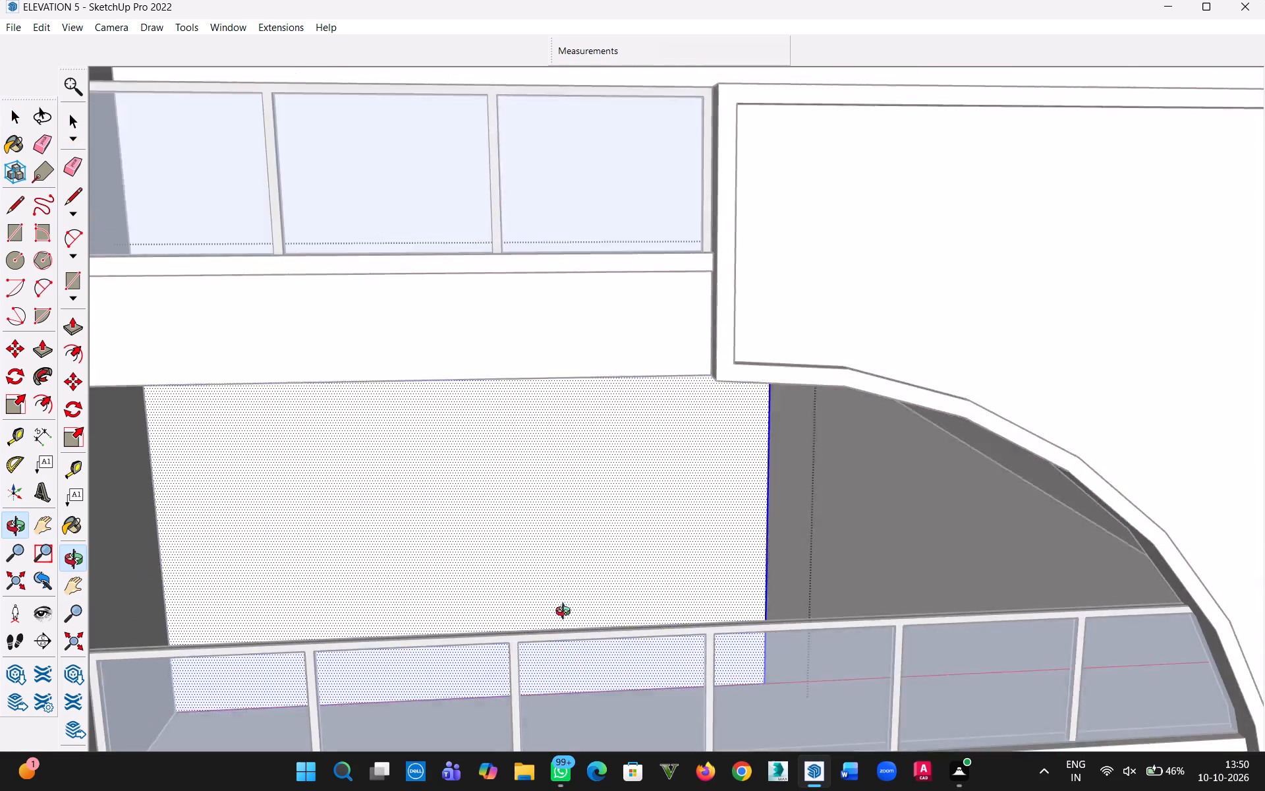
{"action": "middle_click_drag", "start_coordinate": [566, 613], "coordinate": [565, 771]}
{"action": "key", "text": "t"}
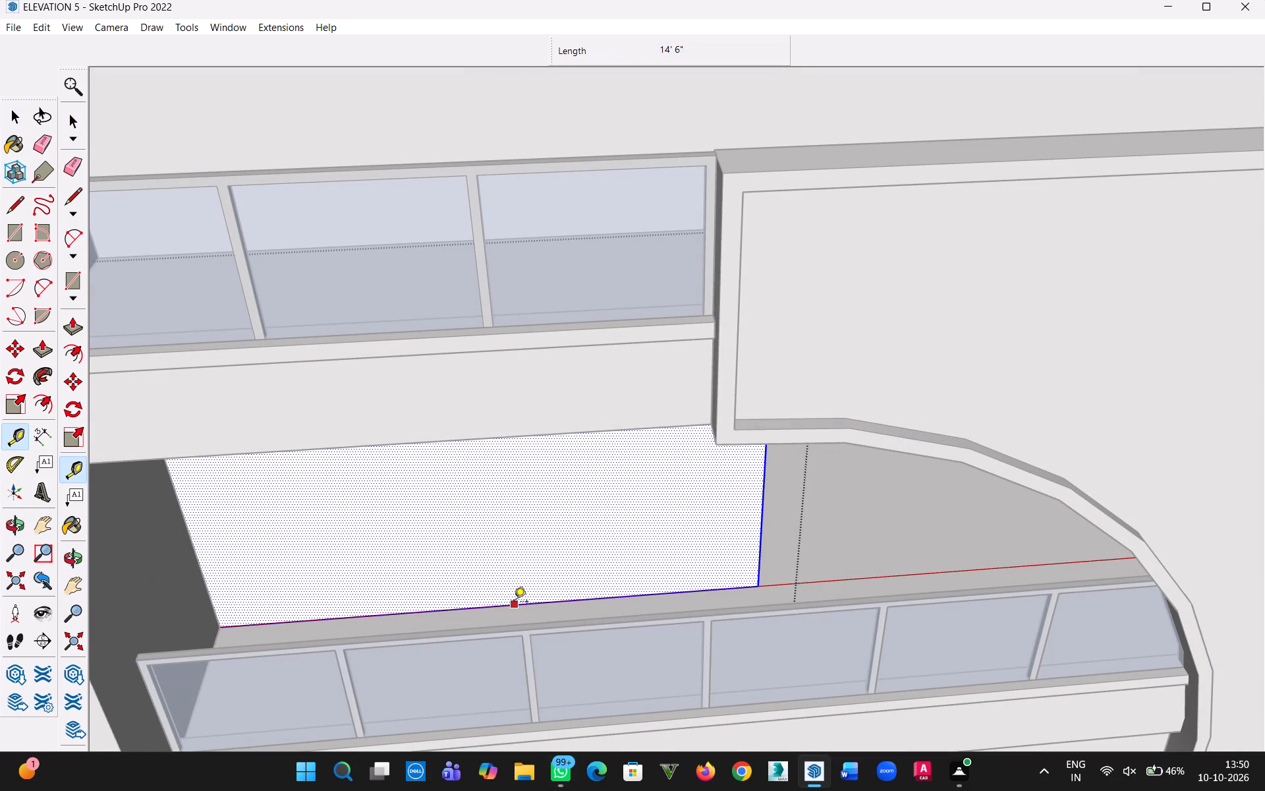
{"action": "left_click", "coordinate": [514, 604]}
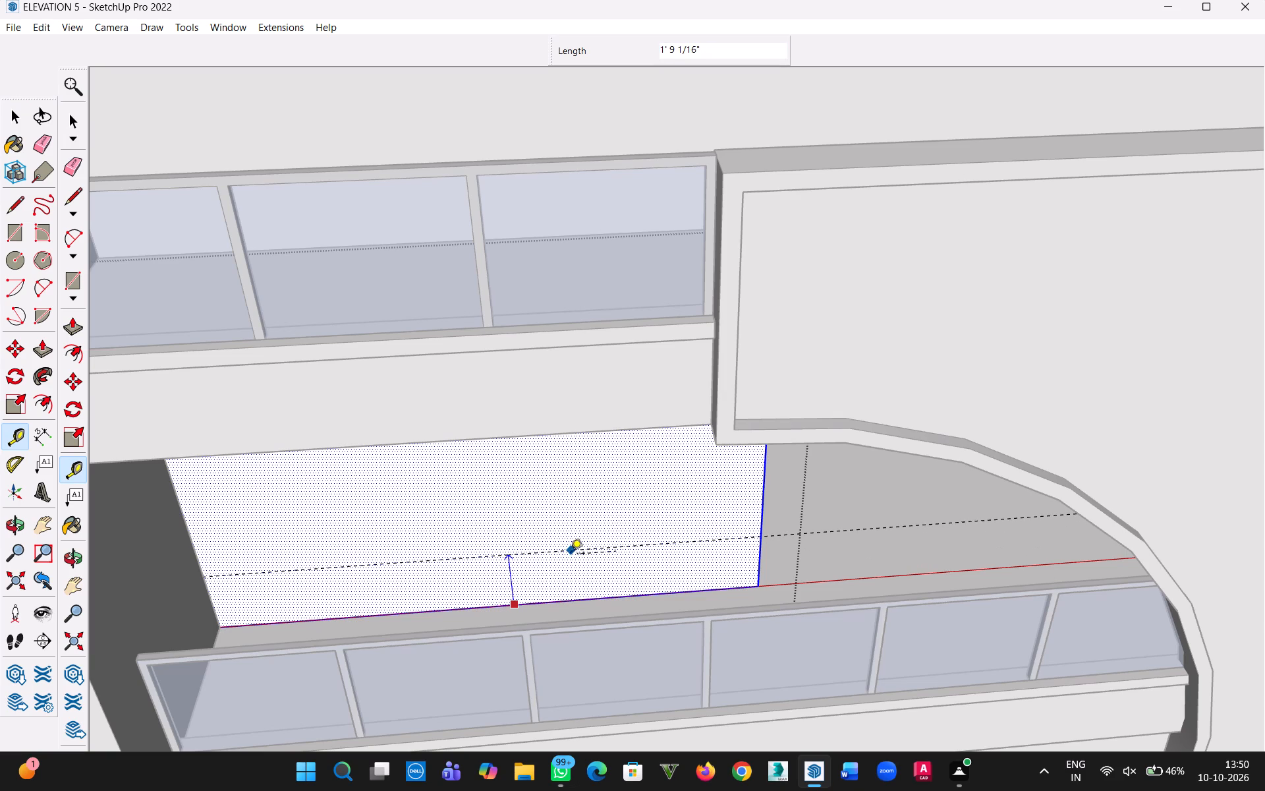
{"action": "key", "text": "3"}
{"action": "key", "text": "apostrophe"}
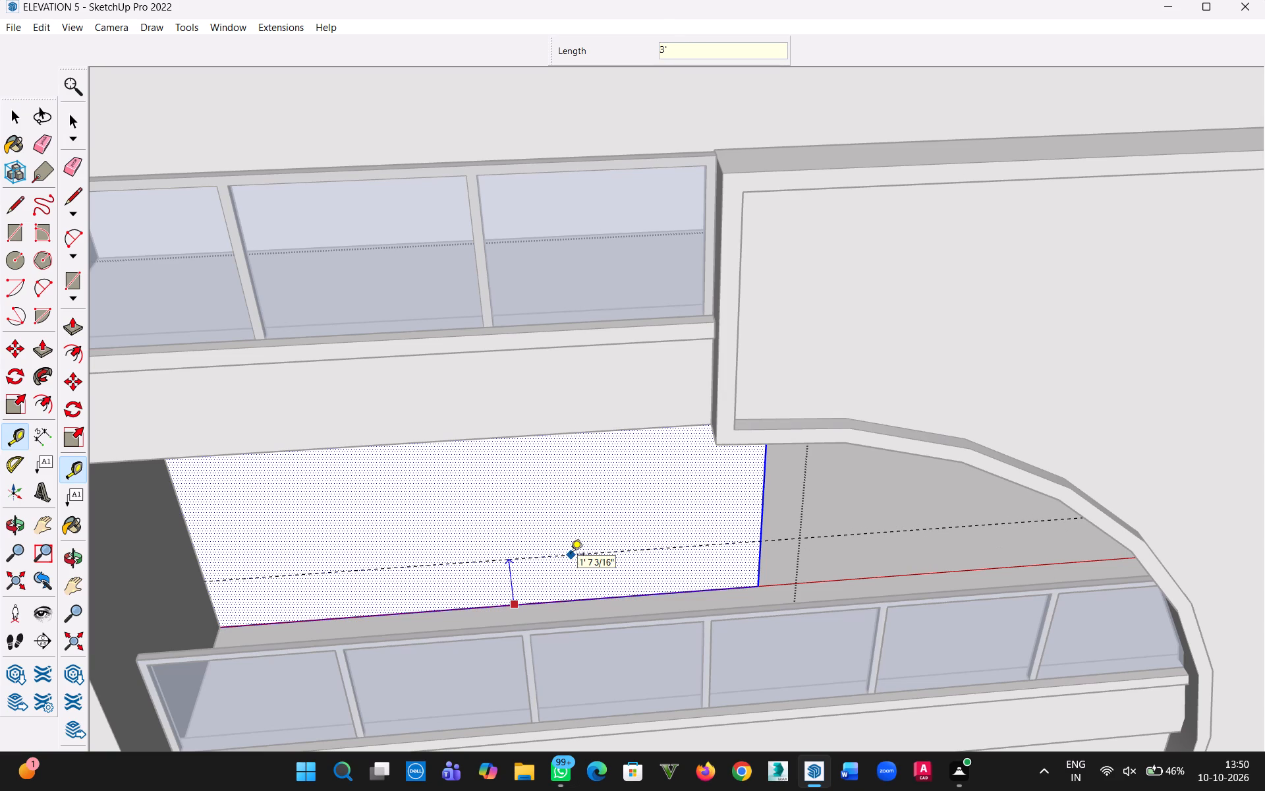
{"action": "key", "text": "Return"}
Place a horizontal guide 3' below the top edge of the same wall face.
{"action": "middle_click_drag", "start_coordinate": [617, 556], "coordinate": [619, 464]}
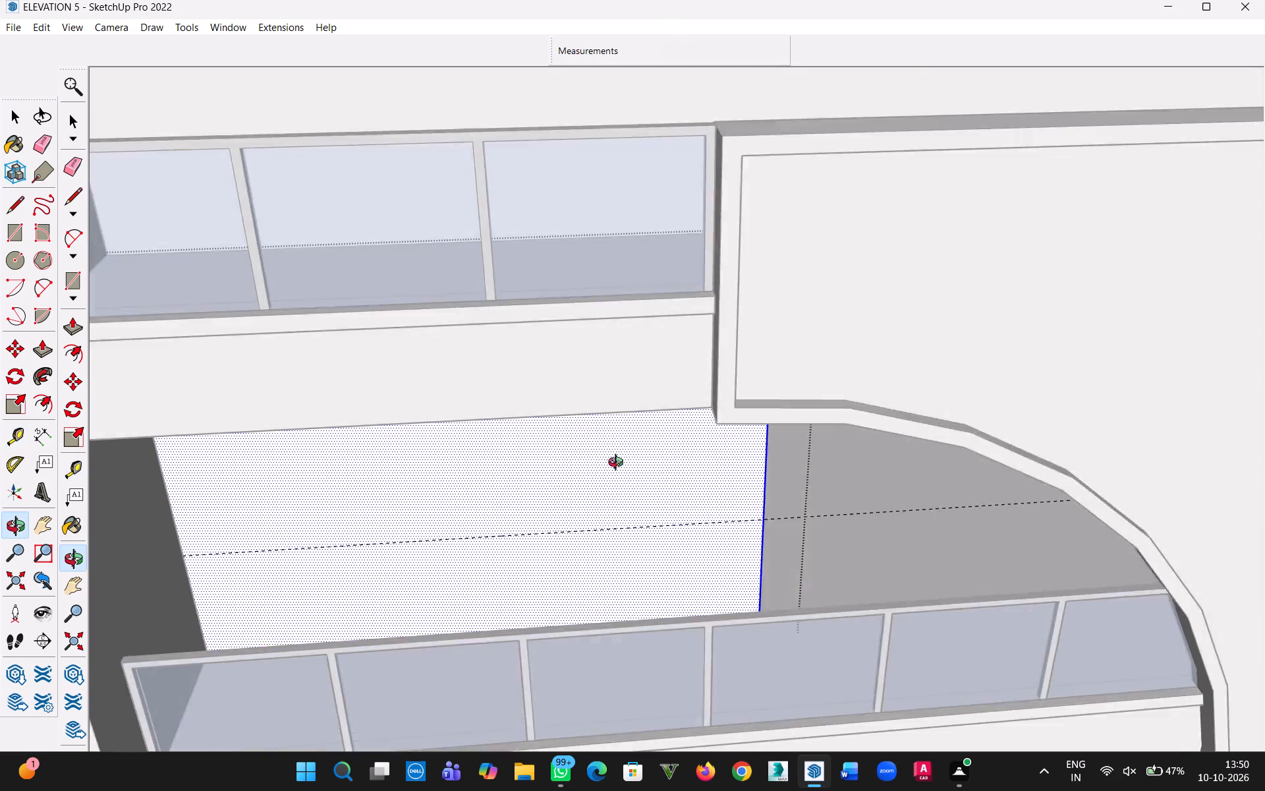
{"action": "middle_click_drag", "start_coordinate": [619, 464], "coordinate": [652, 128]}
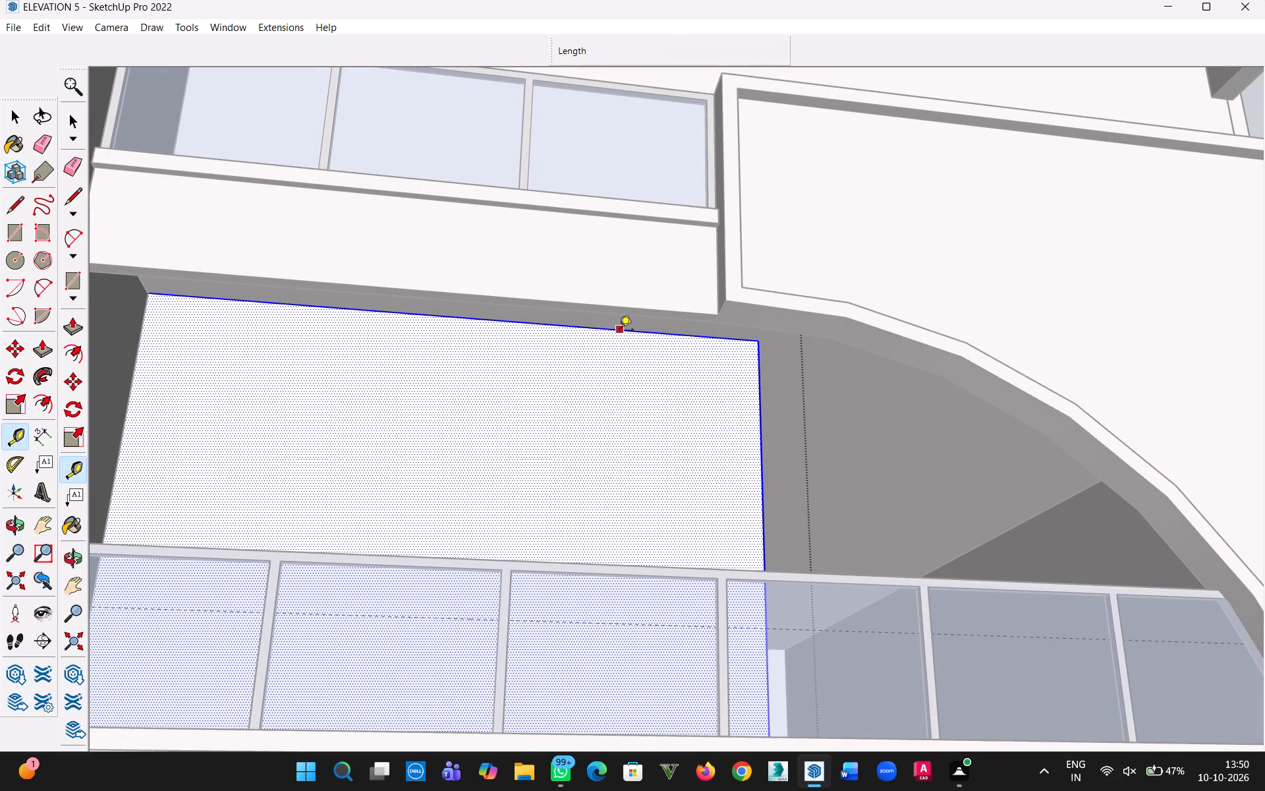
{"action": "left_click", "coordinate": [619, 331]}
{"action": "type", "text": "3'"}
{"action": "key", "text": "Return"}
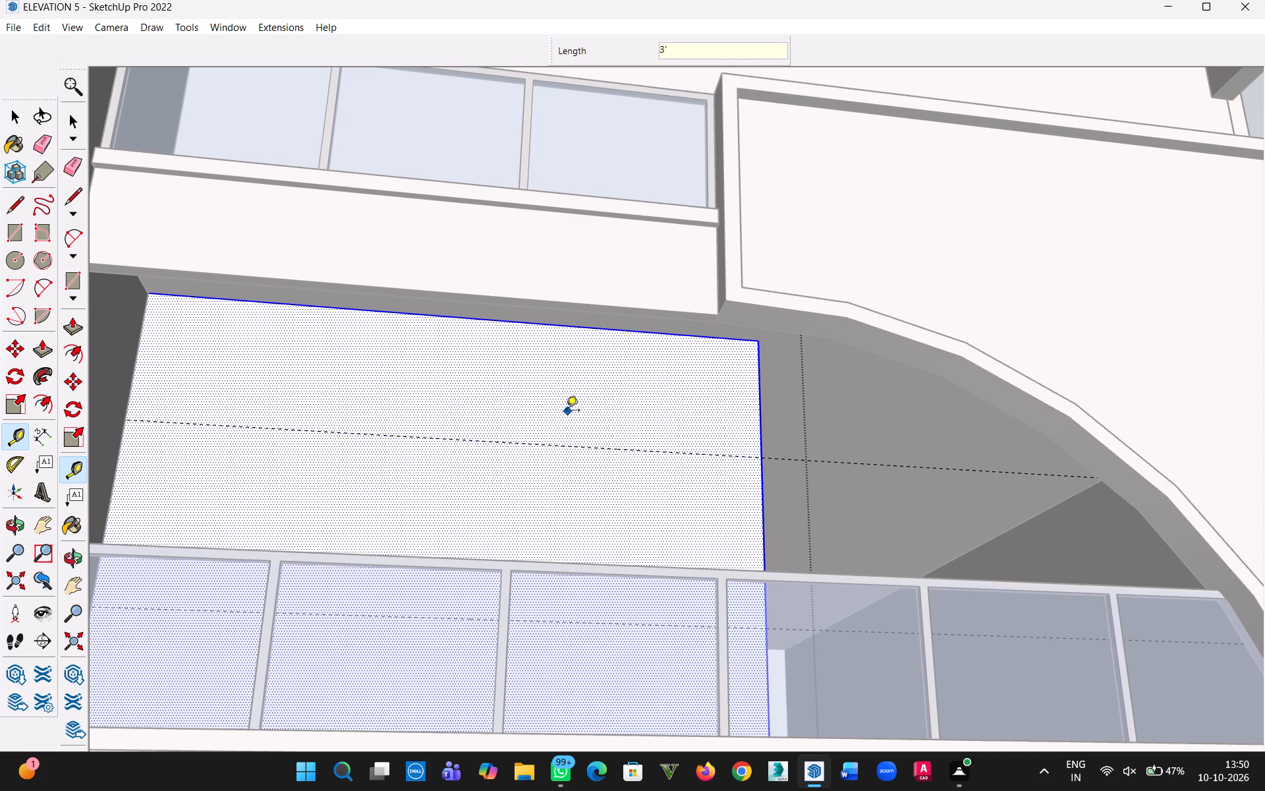
Place vertical guides 2' inward from both side edges of the wall face.
{"action": "middle_click_drag", "start_coordinate": [546, 438], "coordinate": [552, 552]}
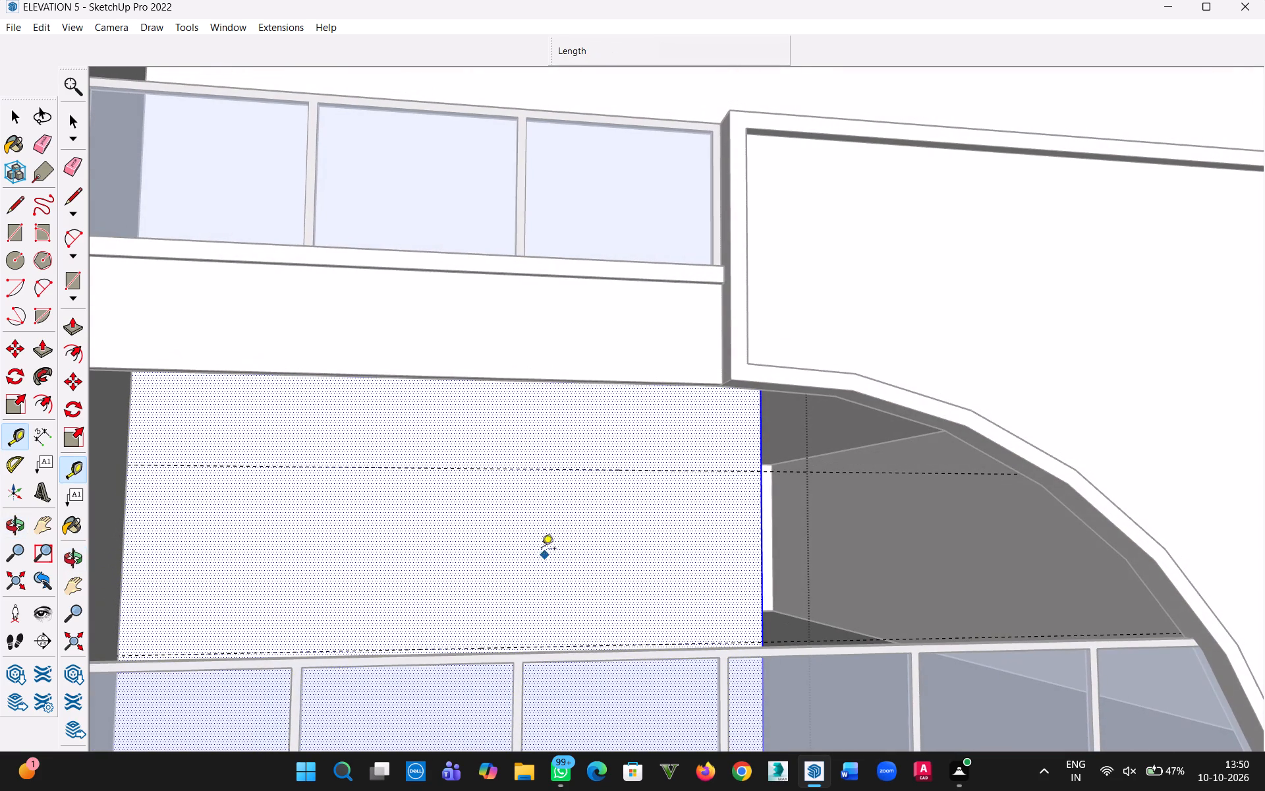
{"action": "middle_click_drag", "start_coordinate": [414, 564], "coordinate": [404, 617]}
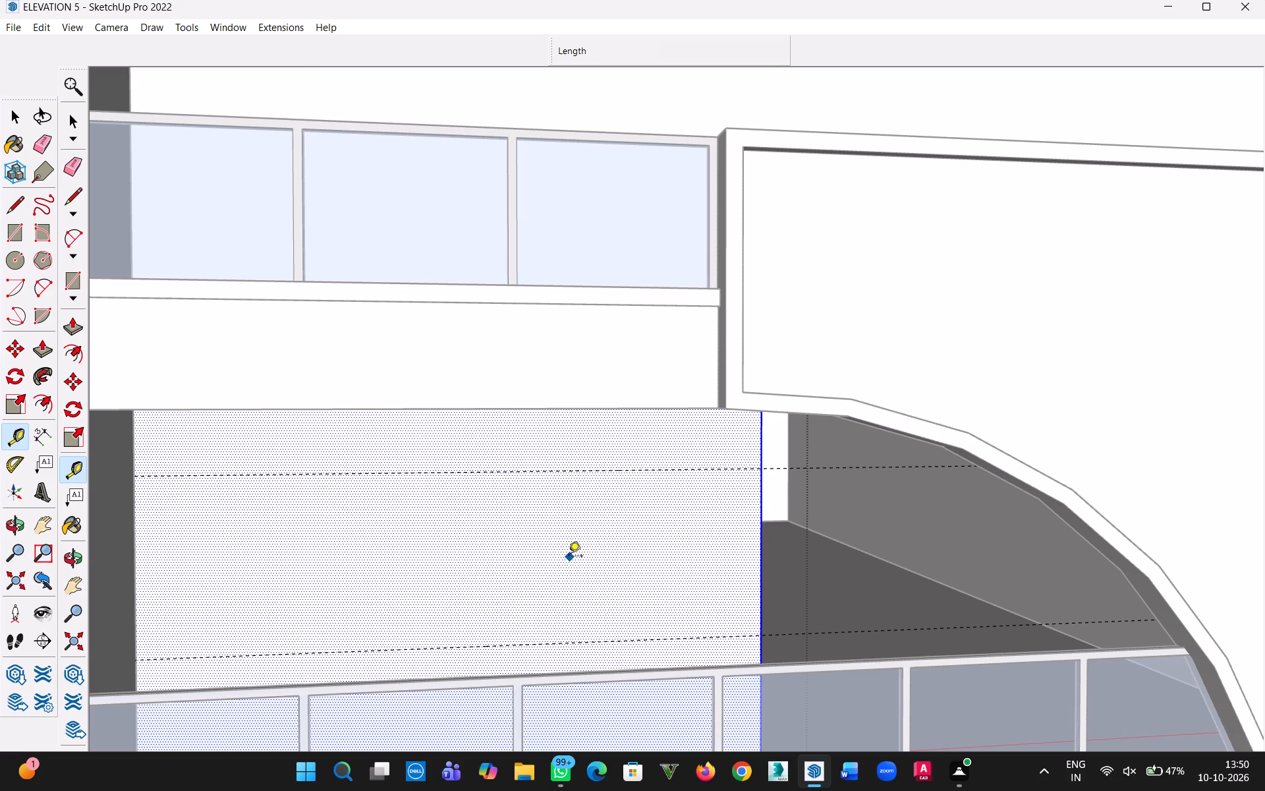
{"action": "left_click", "coordinate": [763, 539]}
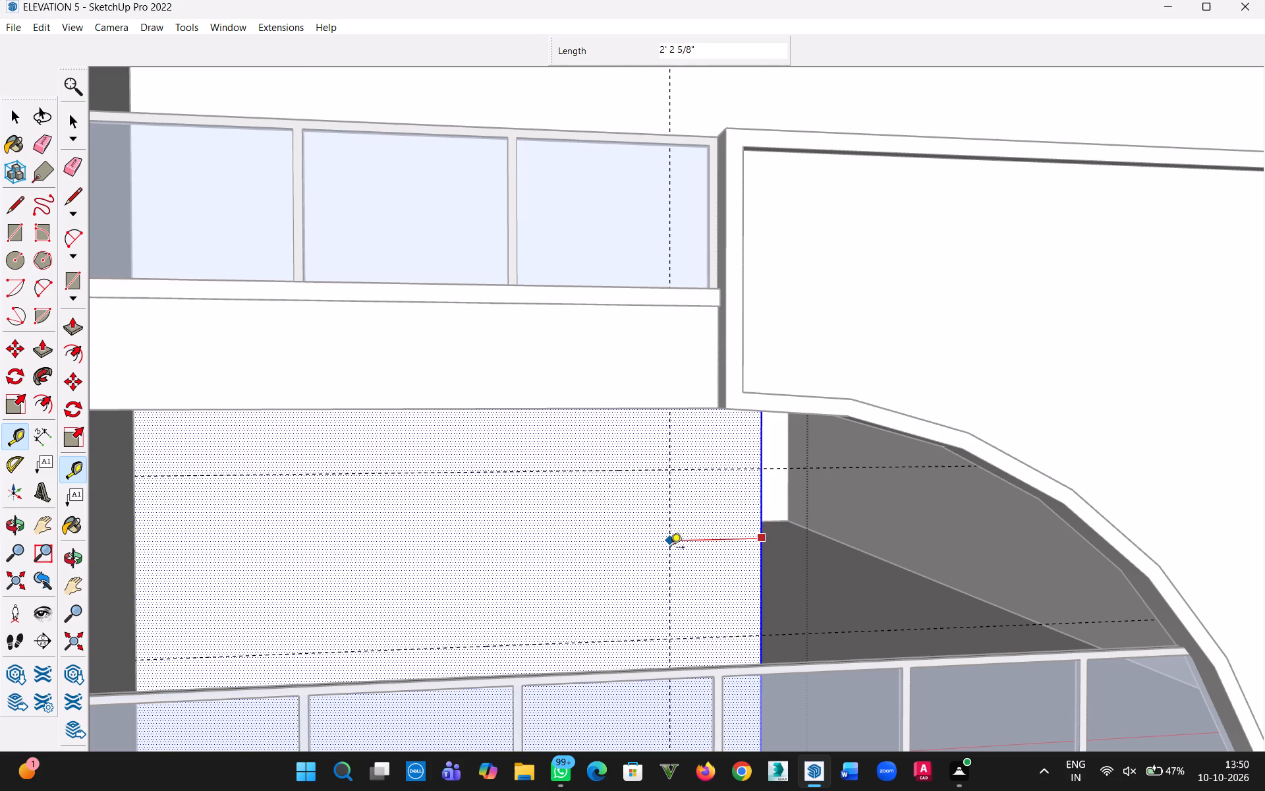
{"action": "type", "text": "2'"}
{"action": "key", "text": "Return"}
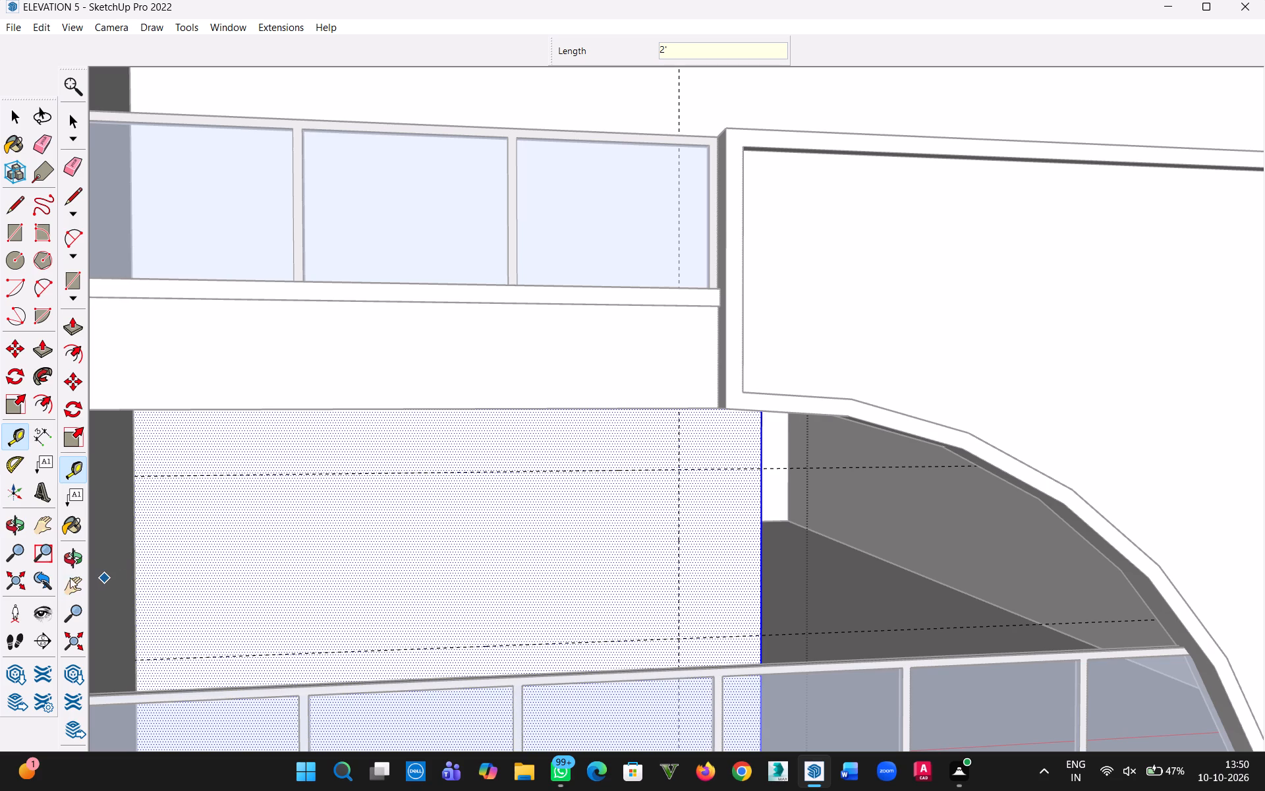
{"action": "left_click", "coordinate": [135, 558]}
{"action": "type", "text": "2'"}
{"action": "key", "text": "Return"}
Place two more vertical guides, each 2' further inward from the existing vertical guides on the wall.
{"action": "left_click", "coordinate": [233, 568]}
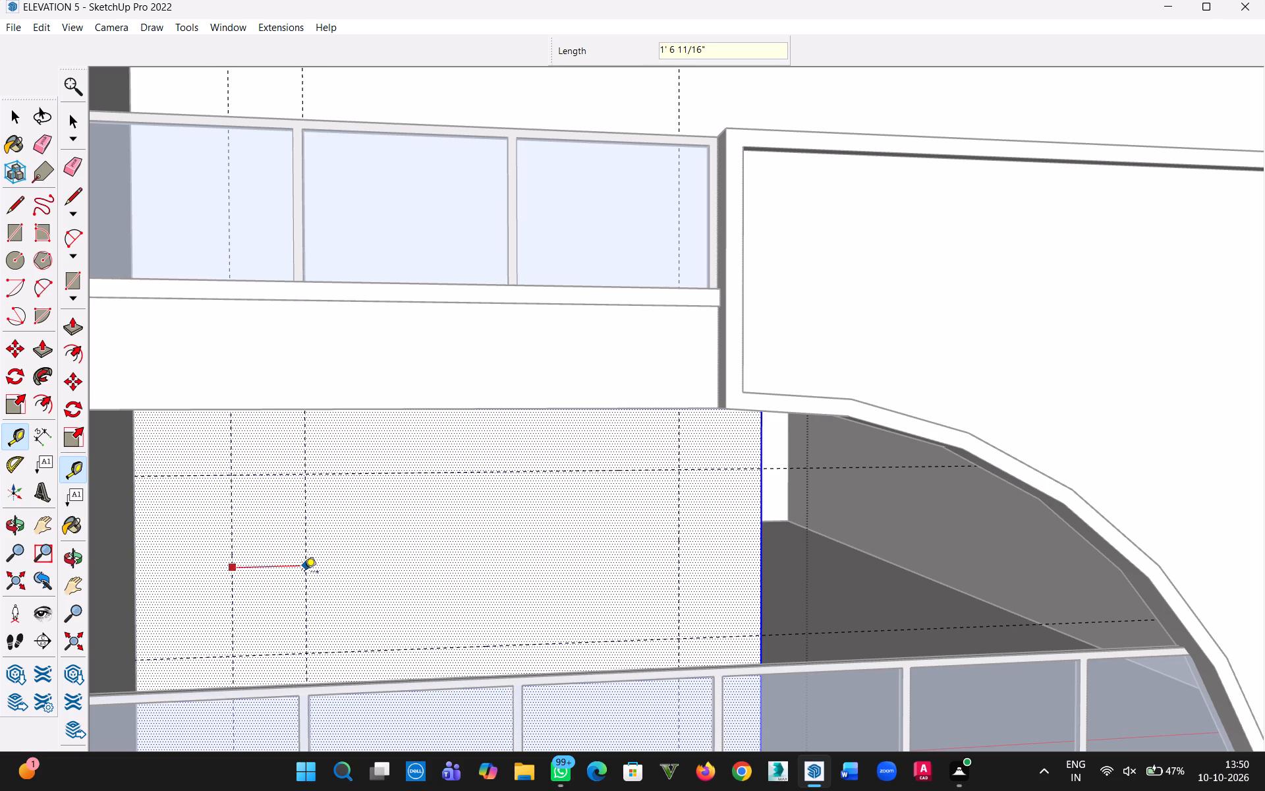
{"action": "type", "text": "2'"}
{"action": "key", "text": "Return"}
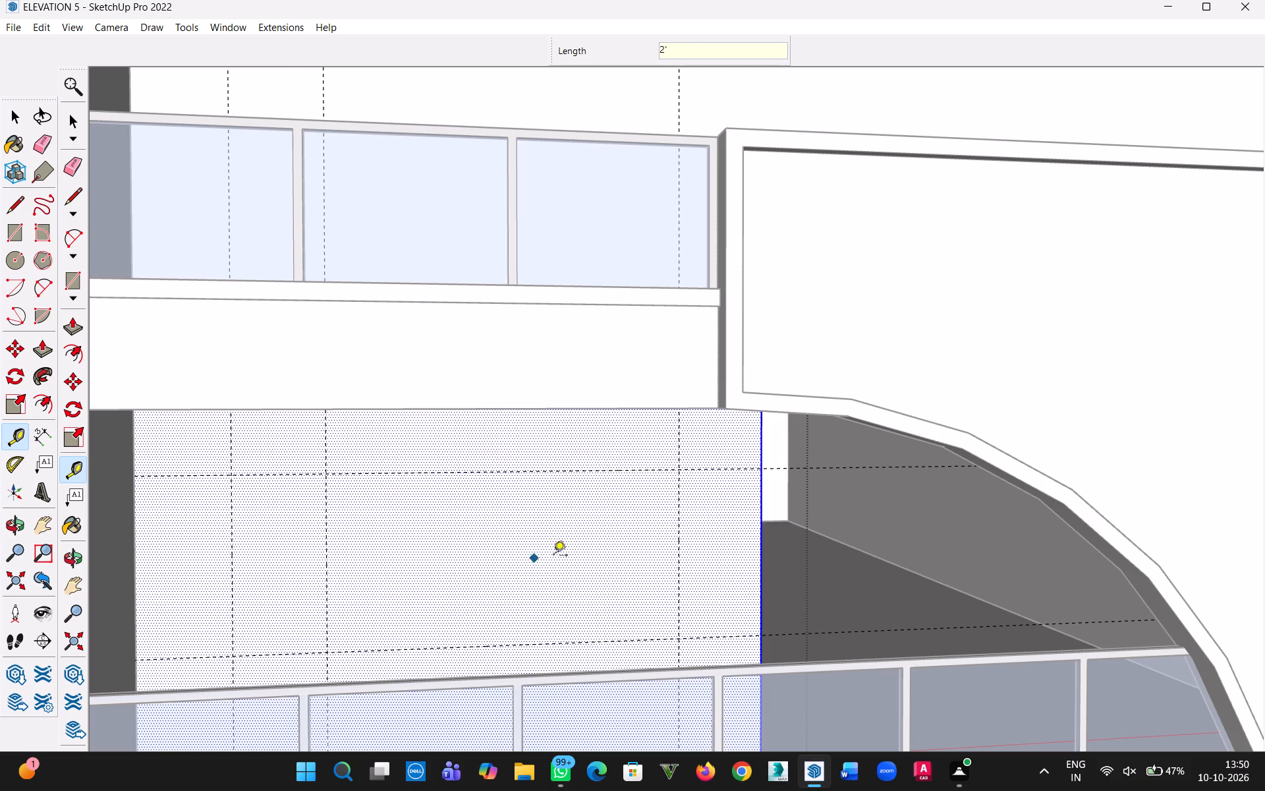
{"action": "left_click", "coordinate": [678, 559]}
{"action": "type", "text": "2'"}
{"action": "key", "text": "Return"}
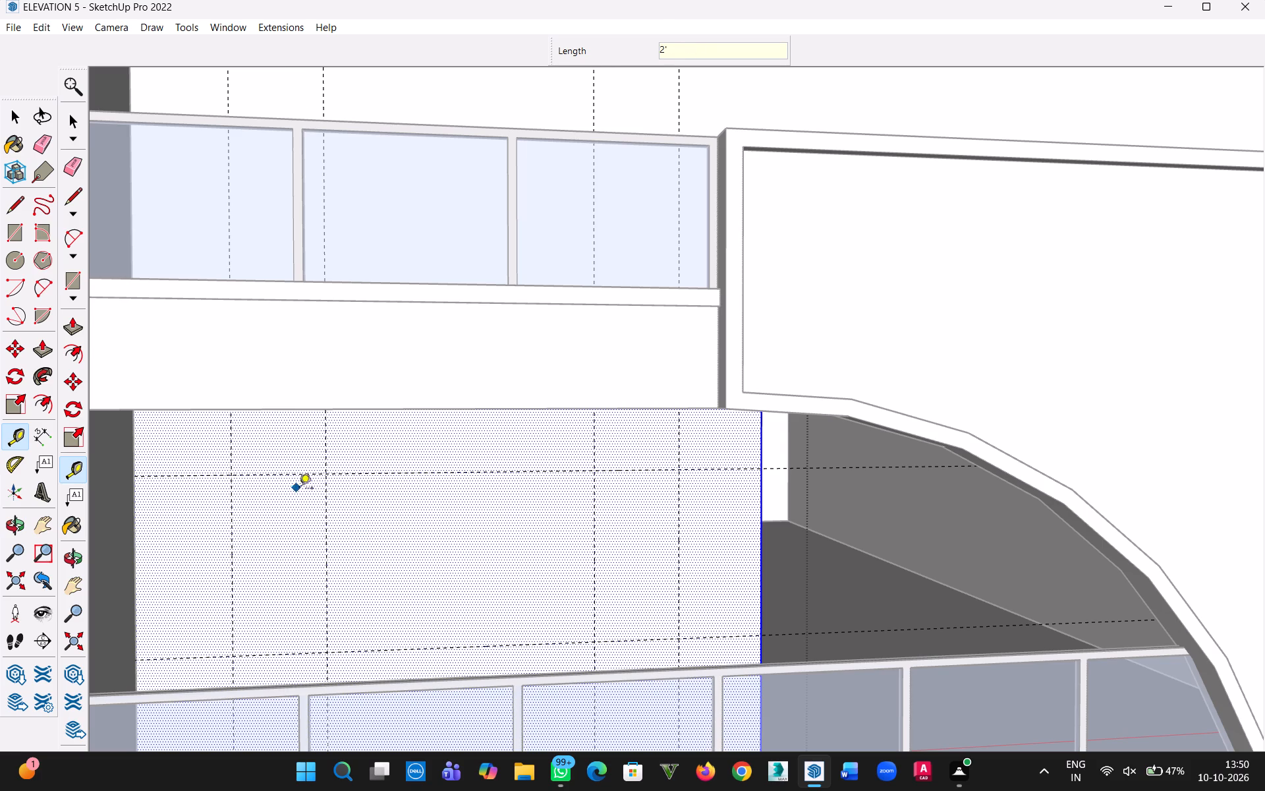
Draw a 6' by 4' rectangle between the inner guides and push it 6" through the wall to cut a window opening.
{"action": "key", "text": "r"}
{"action": "left_click", "coordinate": [325, 475]}
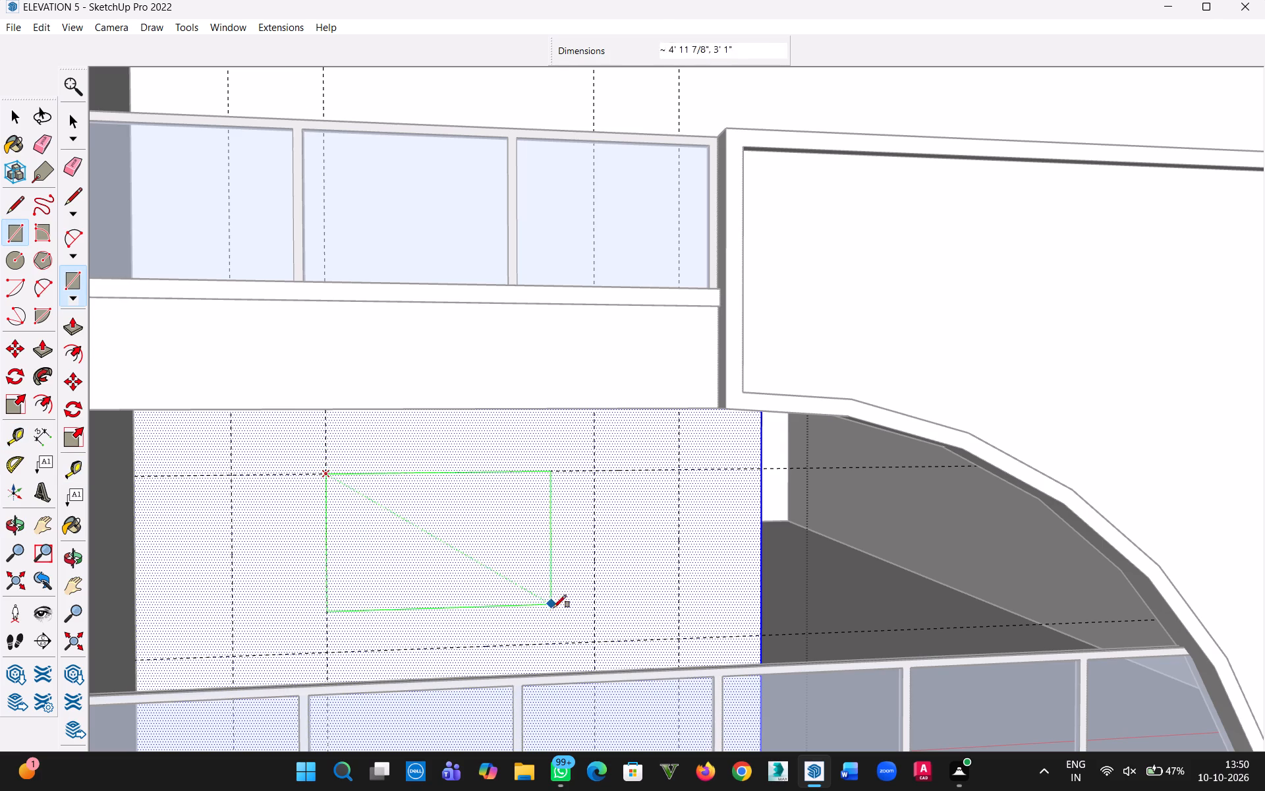
{"action": "left_click", "coordinate": [593, 641]}
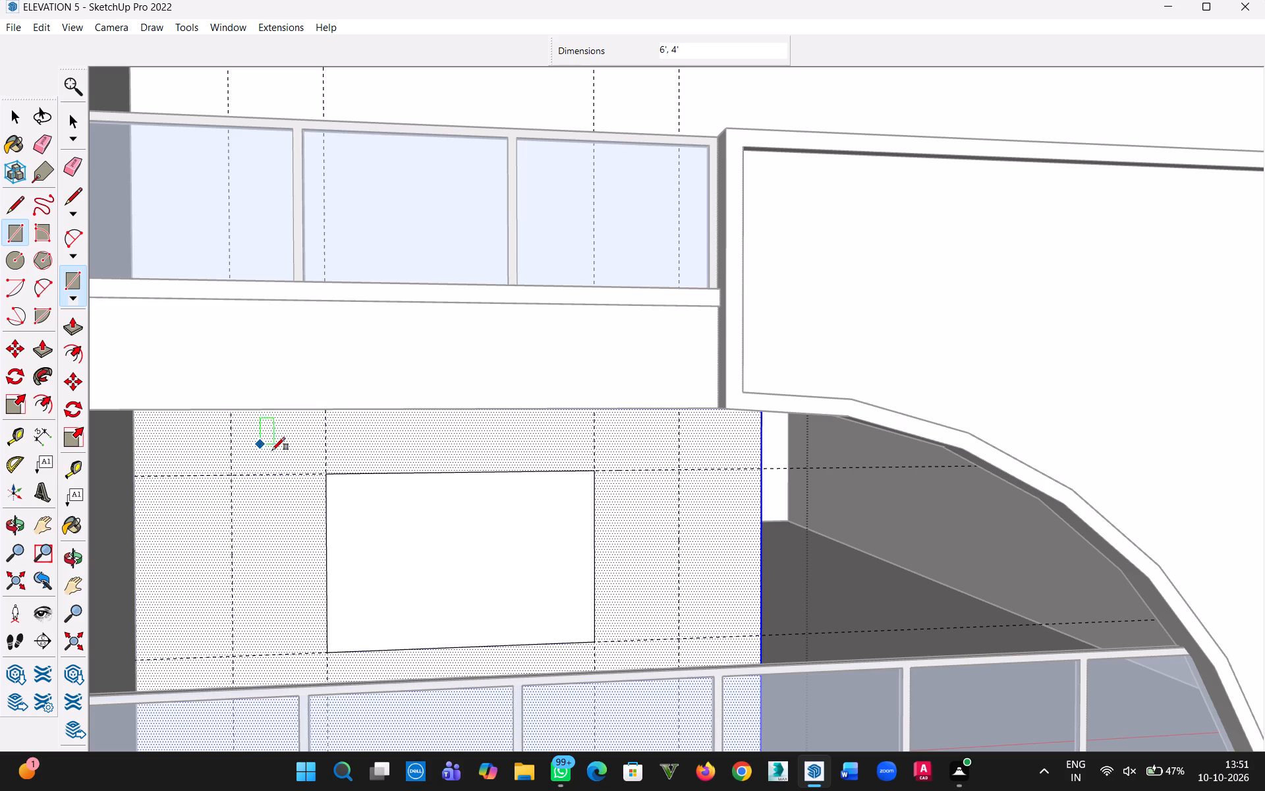
{"action": "middle_click_drag", "start_coordinate": [520, 551], "coordinate": [496, 623]}
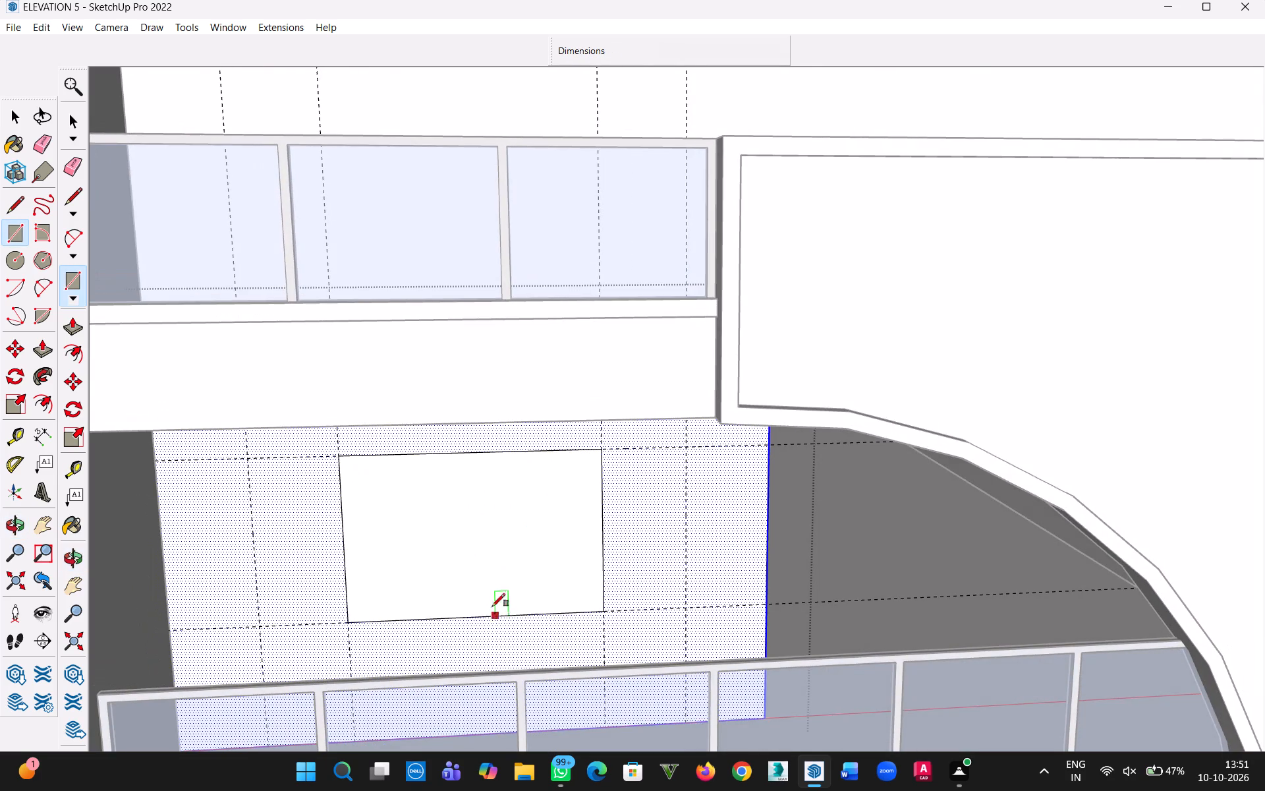
{"action": "key", "text": "p"}
{"action": "left_click", "coordinate": [468, 560]}
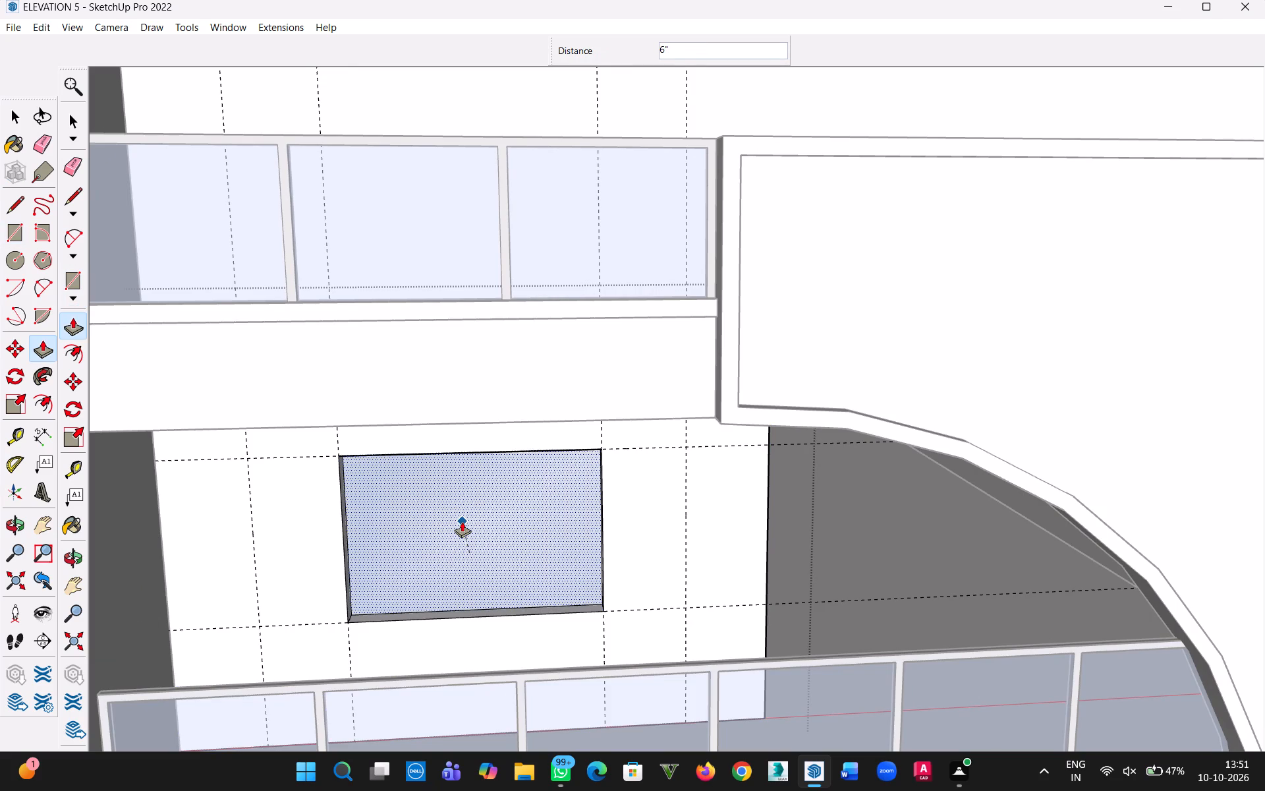
{"action": "left_click", "coordinate": [462, 521]}
{"action": "middle_click_drag", "start_coordinate": [463, 565], "coordinate": [457, 534]}
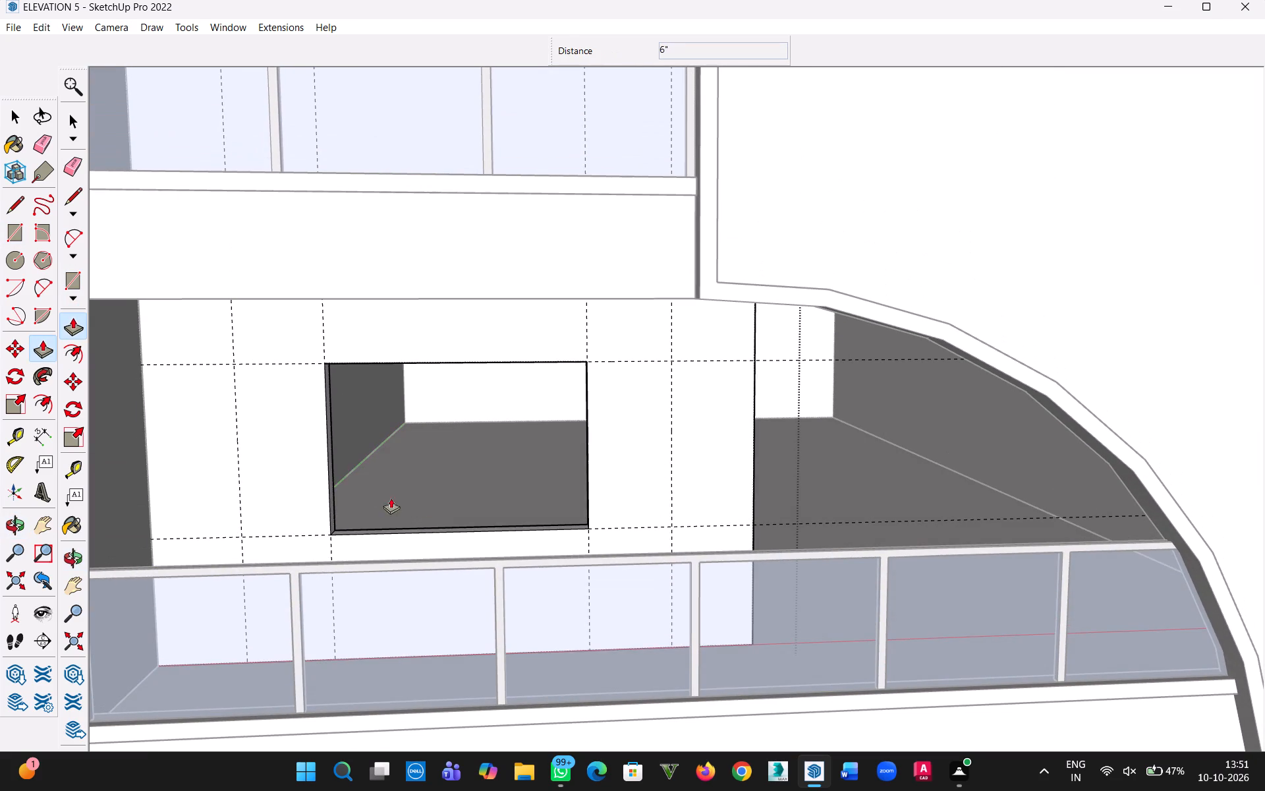
Close the wall group and draw a separate 6' by 4' rectangle filling the window opening.
{"action": "key", "text": "r"}
{"action": "scroll", "coordinate": [329, 375], "scroll_direction": "up", "scroll_amount": 4}
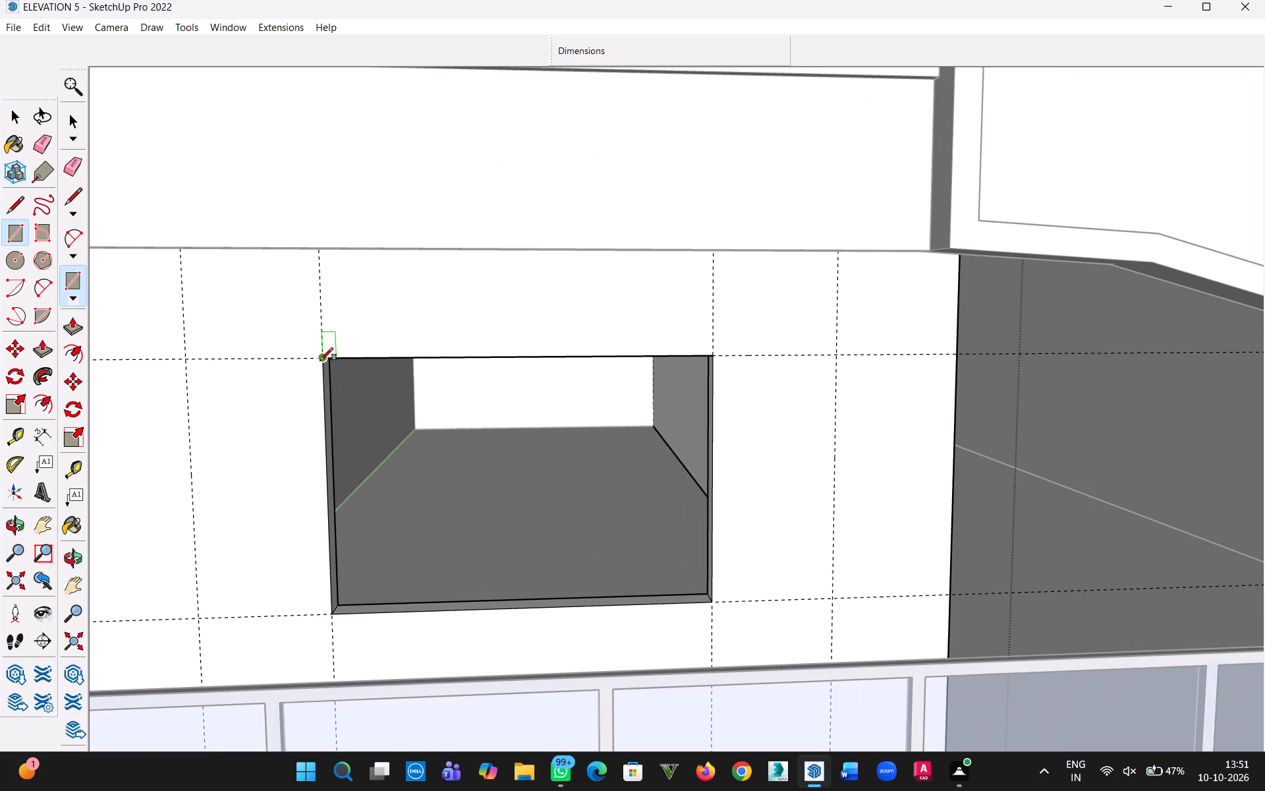
{"action": "left_click", "coordinate": [18, 122]}
{"action": "left_click", "coordinate": [1127, 521]}
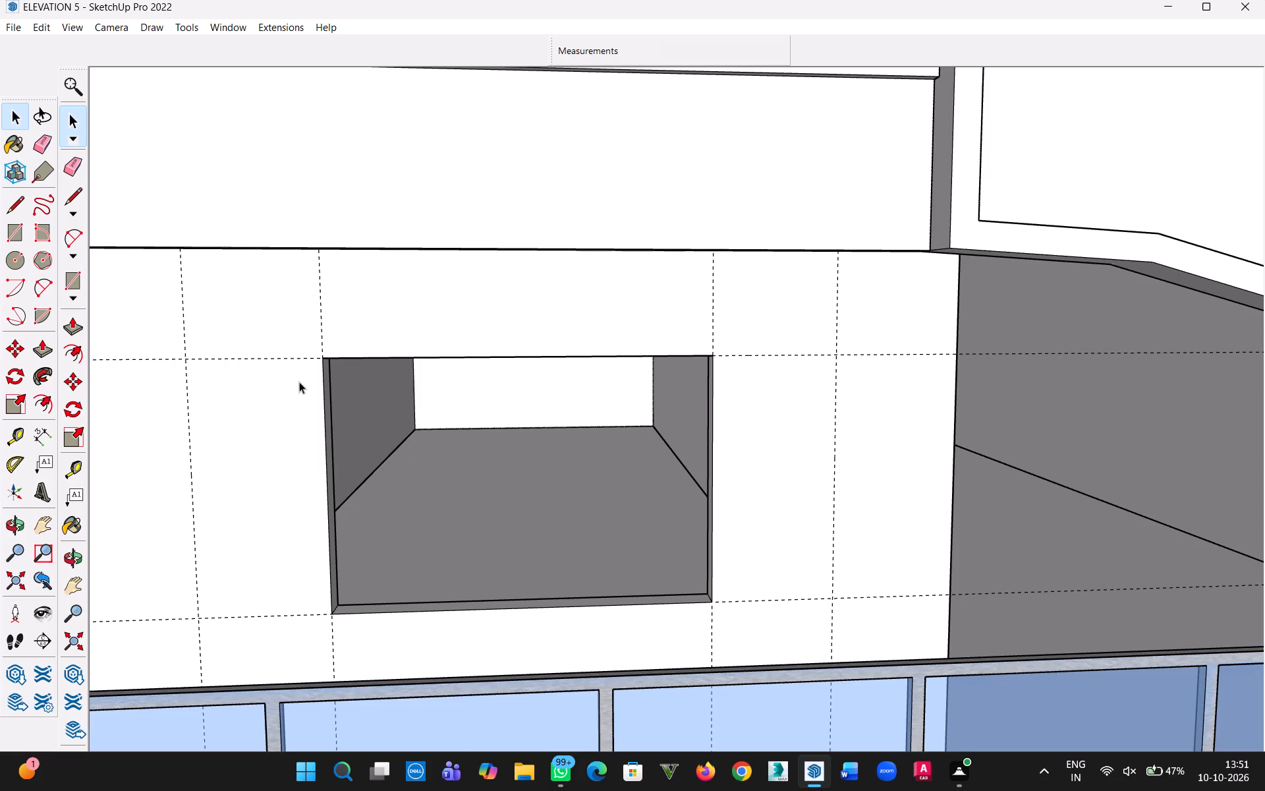
{"action": "key", "text": "r"}
{"action": "left_click", "coordinate": [322, 362]}
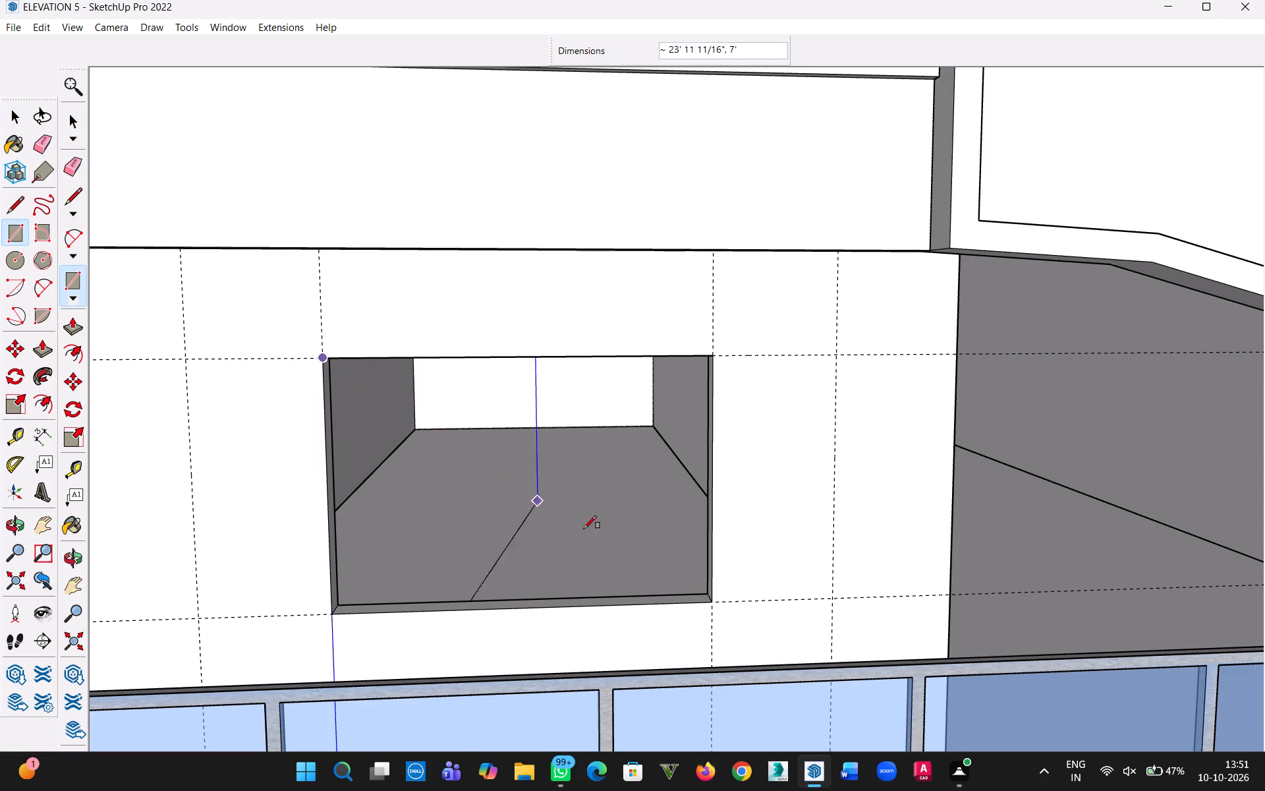
{"action": "left_click", "coordinate": [712, 600]}
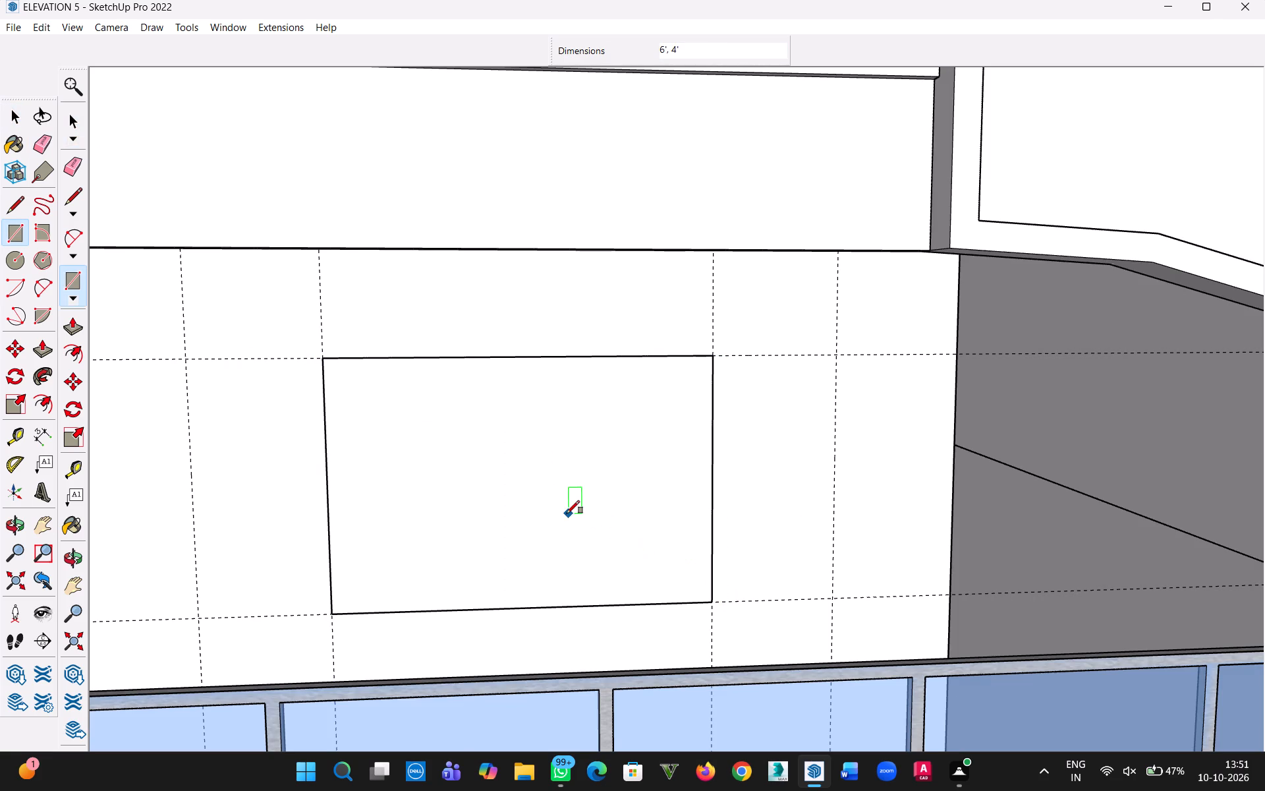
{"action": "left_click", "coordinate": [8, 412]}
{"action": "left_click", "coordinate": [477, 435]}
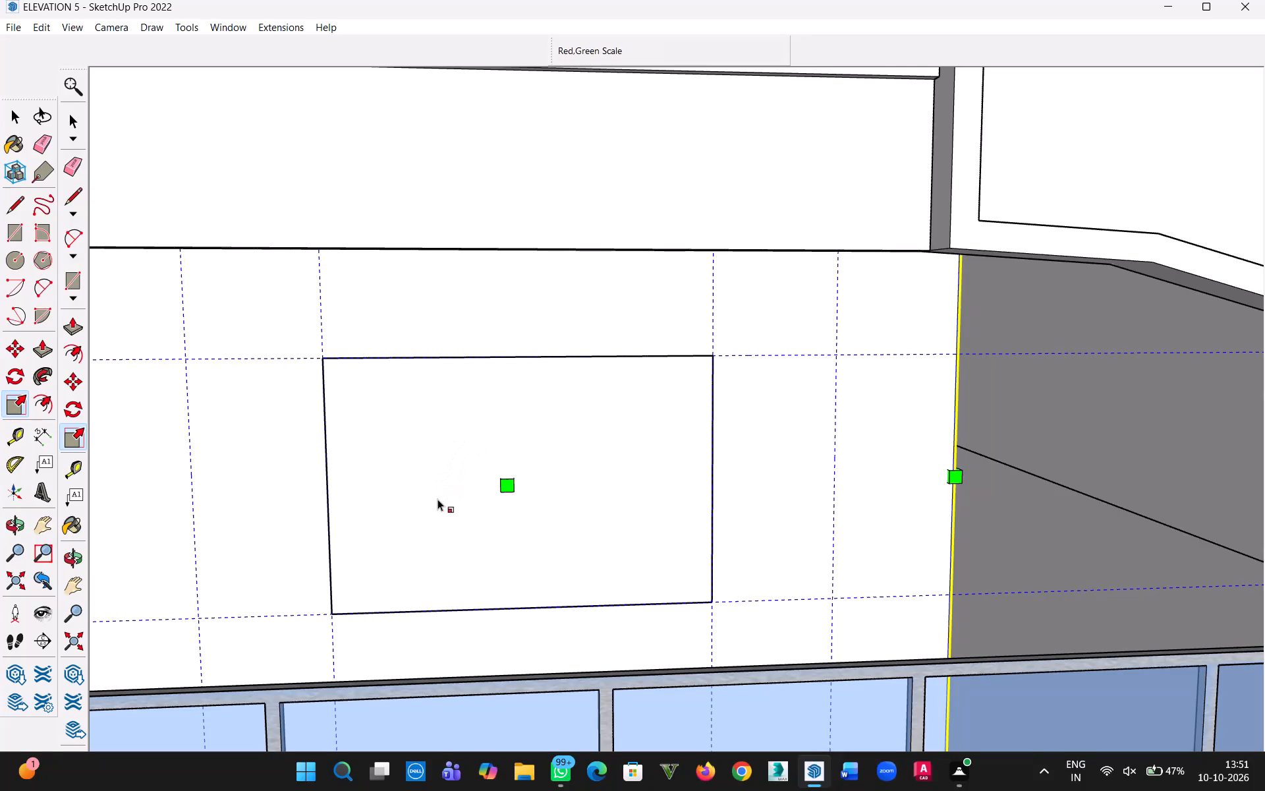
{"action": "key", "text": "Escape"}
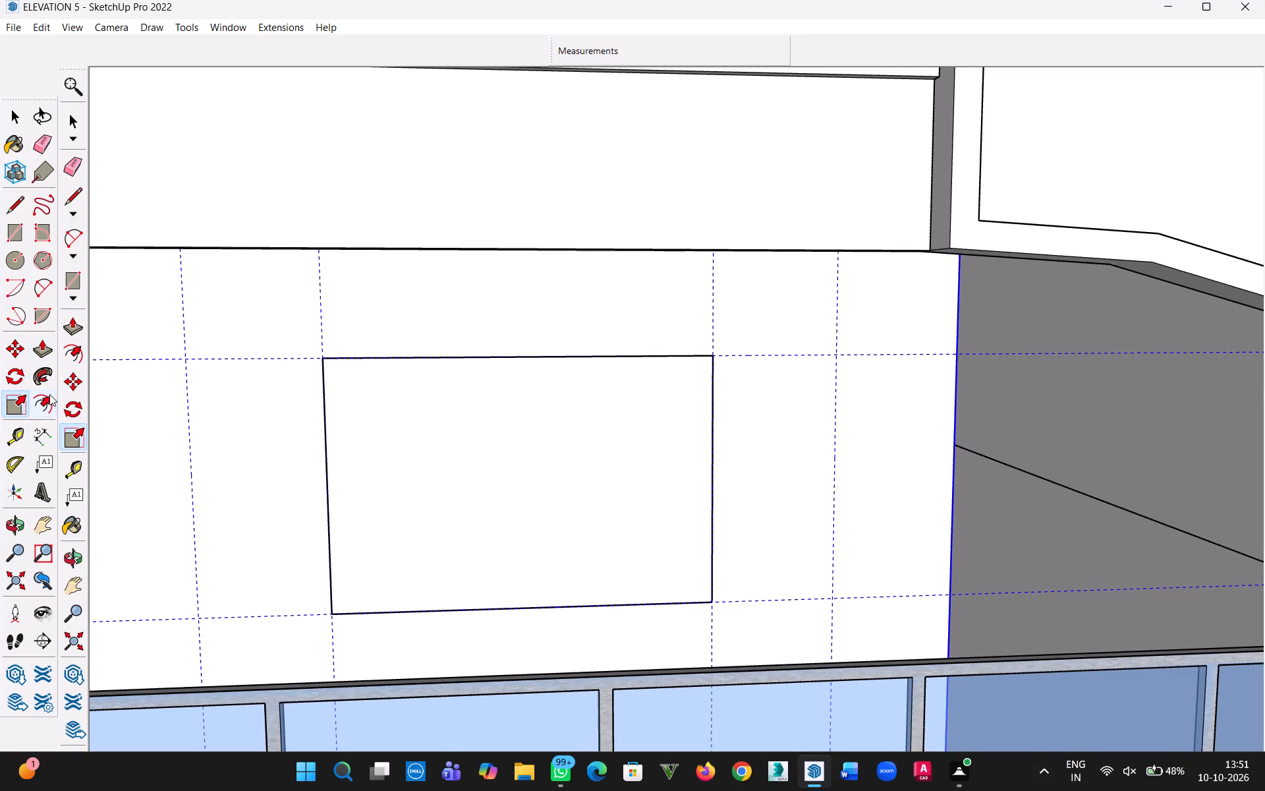
Offset the window rectangle's outline 4" inward and delete the inner face to leave a flat frame border.
{"action": "left_click", "coordinate": [49, 395]}
{"action": "left_click", "coordinate": [418, 422]}
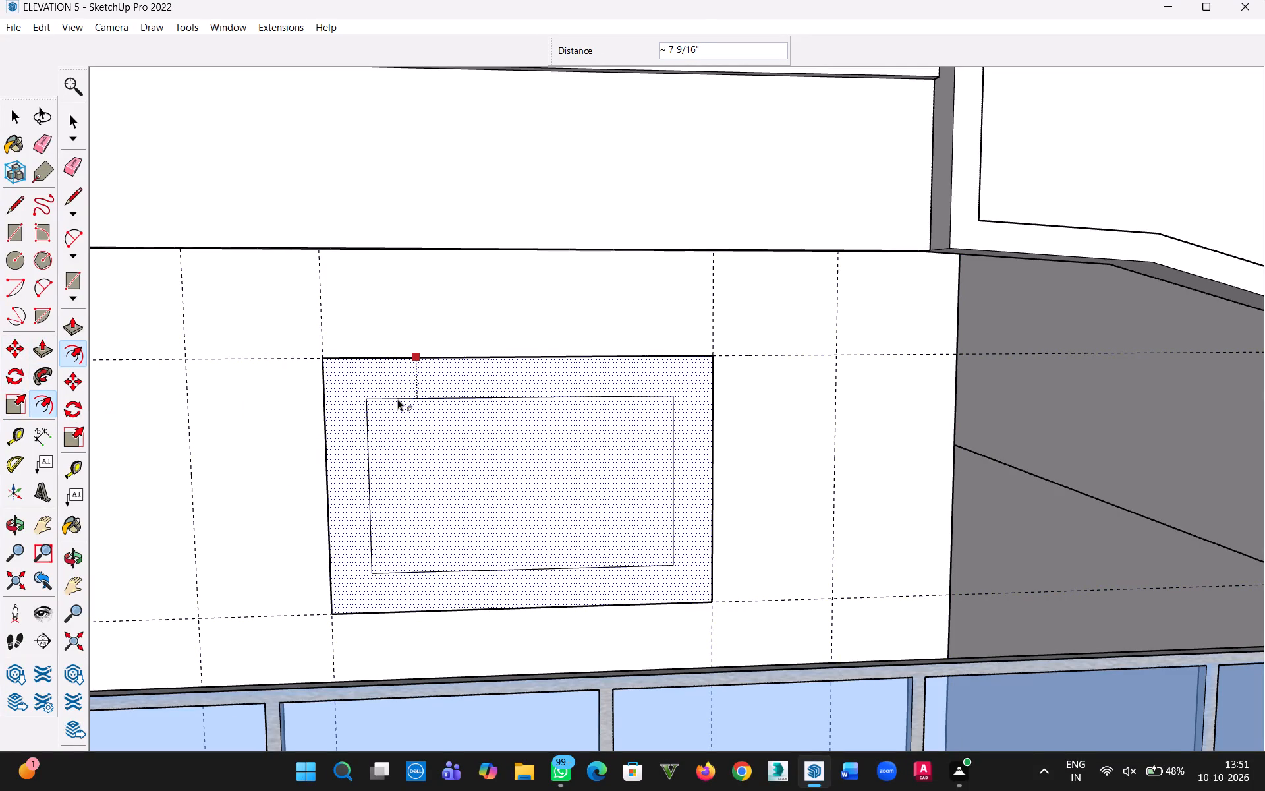
{"action": "type", "text": "4\""}
{"action": "key", "text": "Return"}
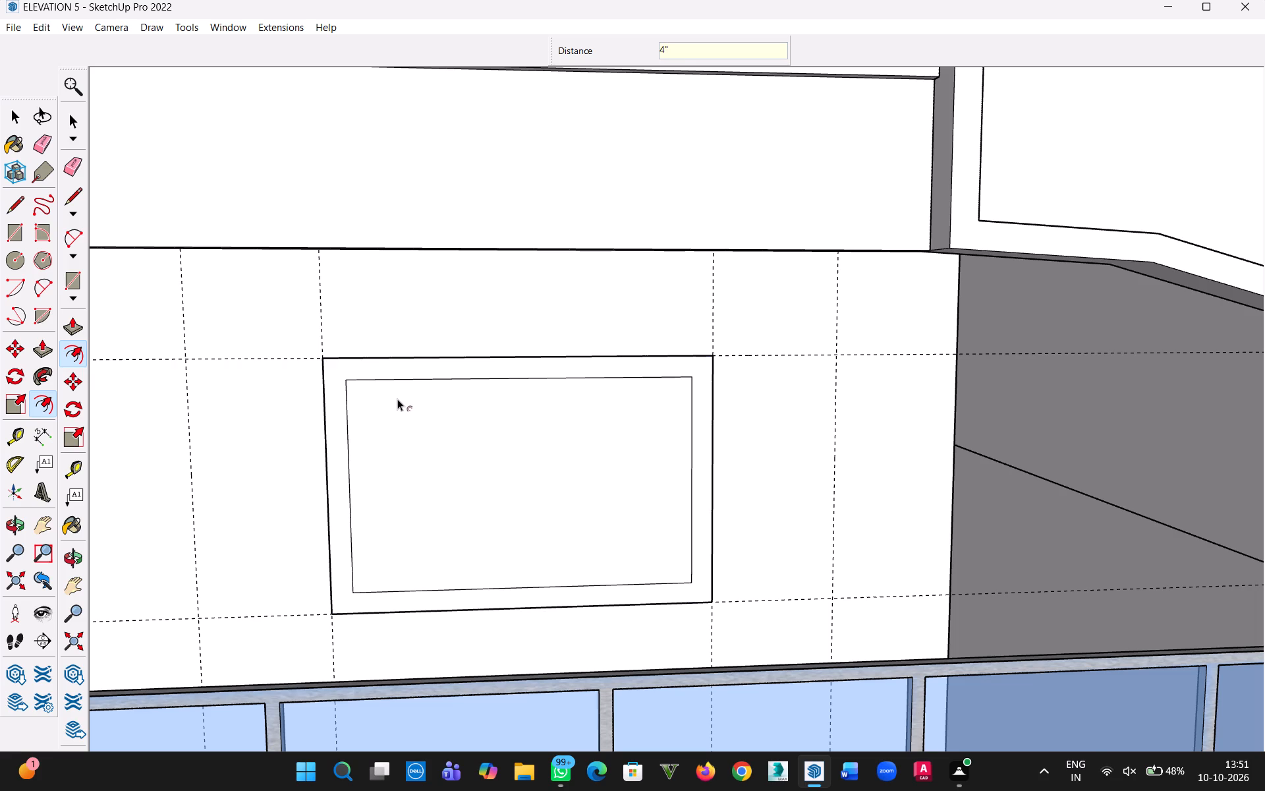
{"action": "middle_click_drag", "start_coordinate": [401, 403], "coordinate": [463, 535]}
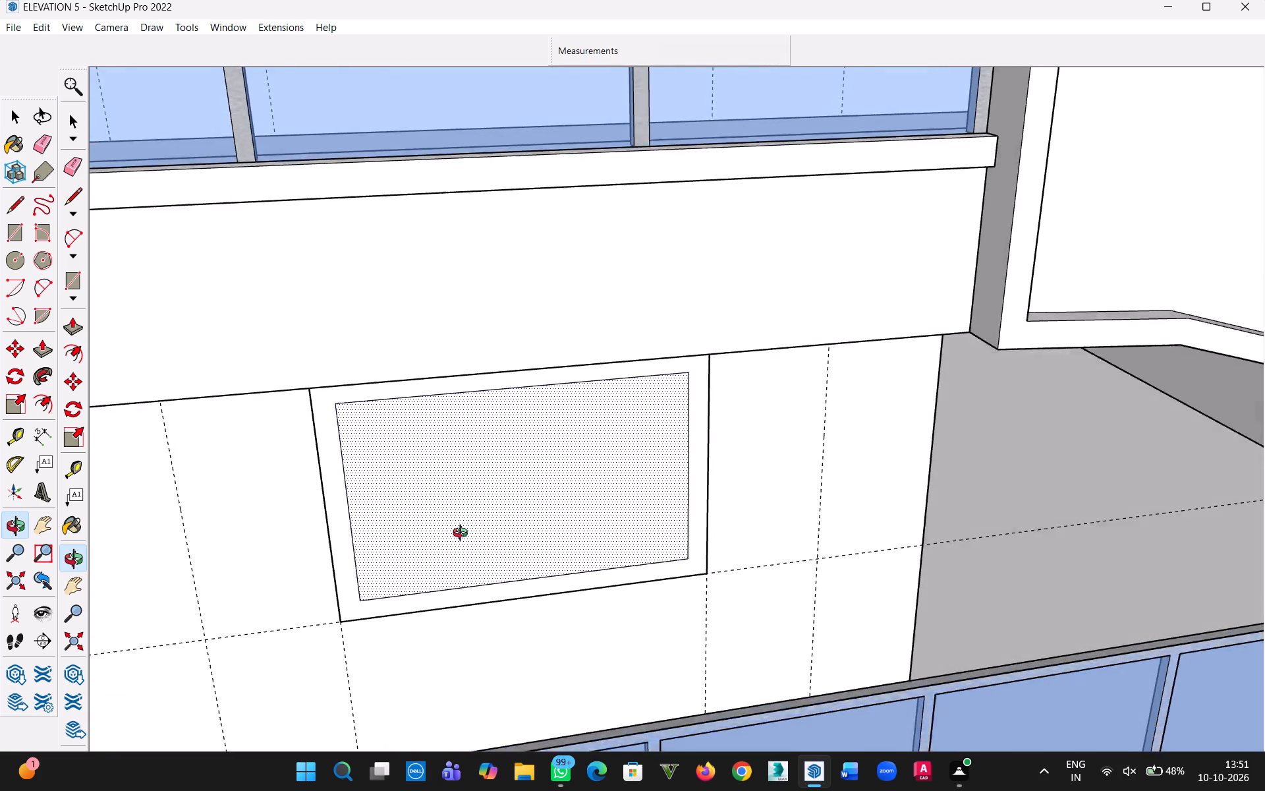
{"action": "middle_click_drag", "start_coordinate": [463, 535], "coordinate": [418, 471]}
{"action": "left_click", "coordinate": [17, 120]}
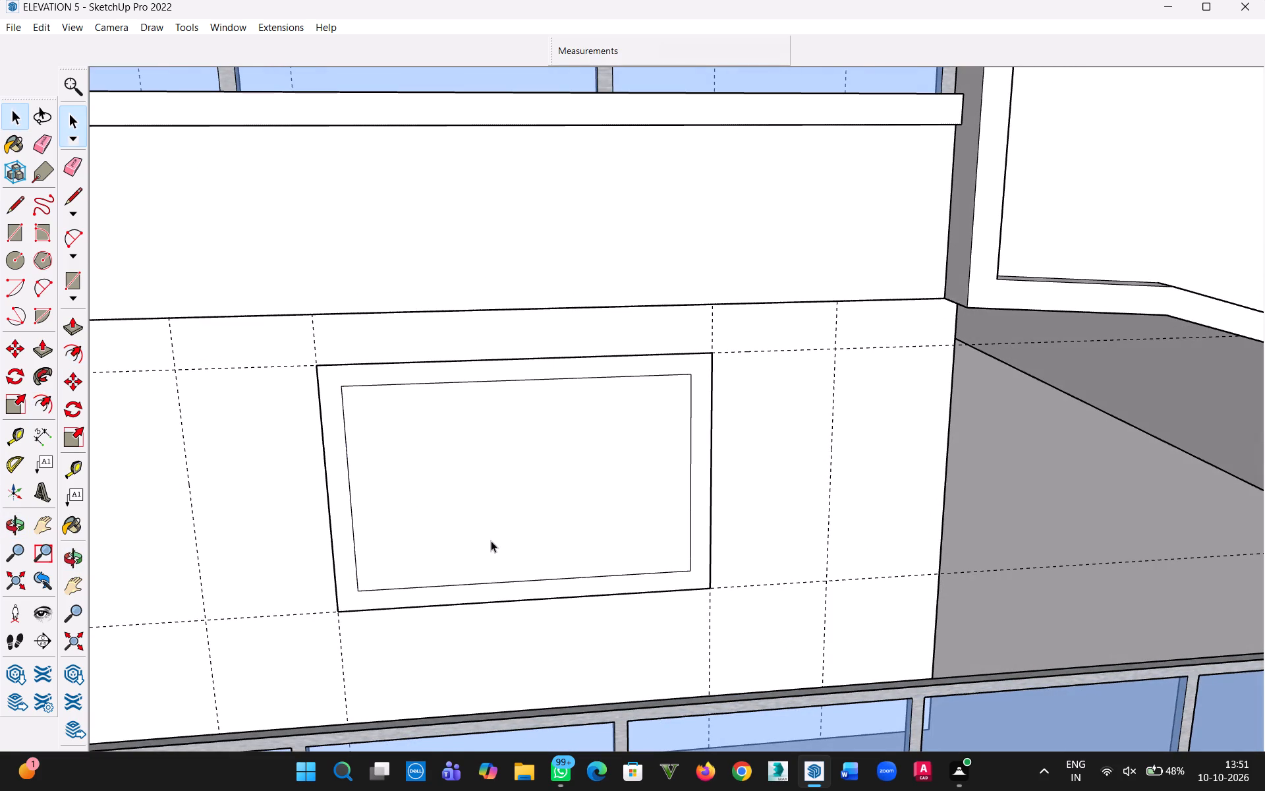
{"action": "left_click", "coordinate": [492, 542]}
{"action": "key", "text": "Delete"}
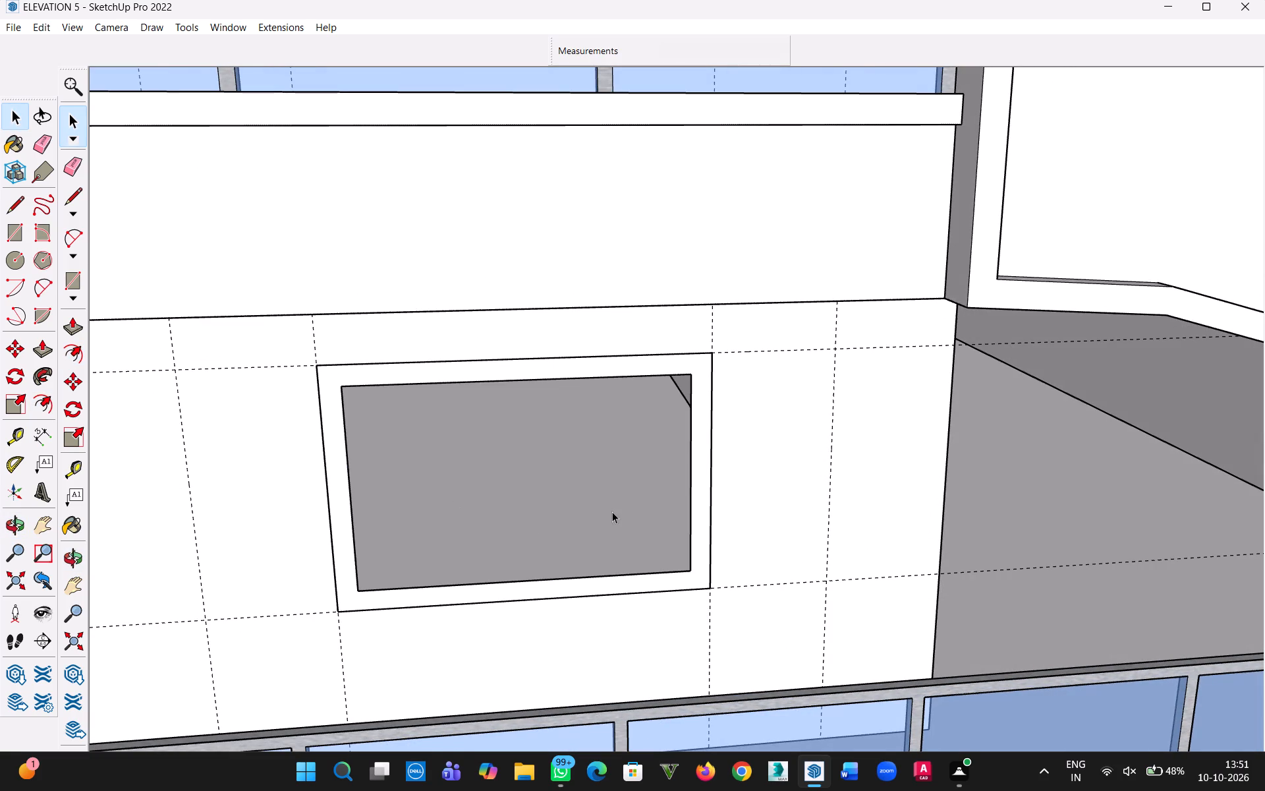
Push/Pull the flat window frame border out 4" and make the whole frame a group.
{"action": "key", "text": "p"}
{"action": "left_click", "coordinate": [700, 503]}
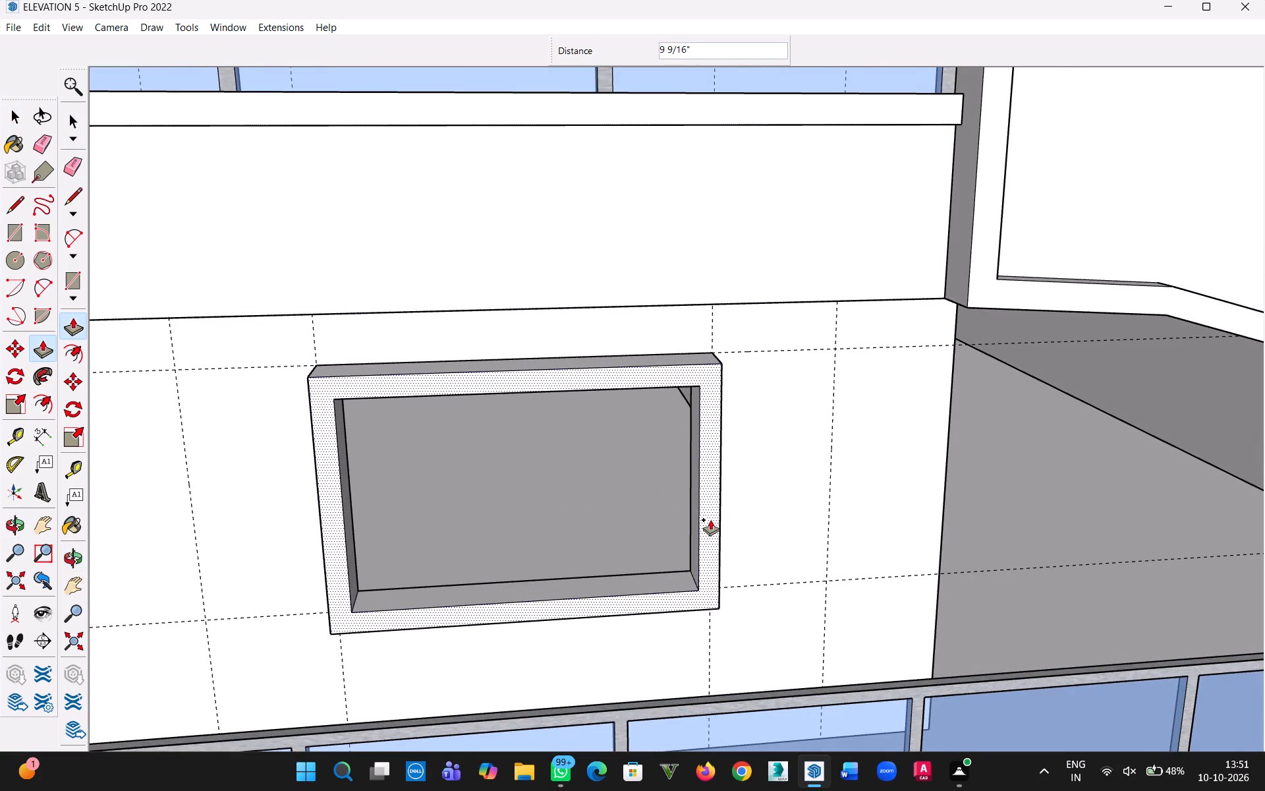
{"action": "type", "text": "4\""}
{"action": "key", "text": "Return"}
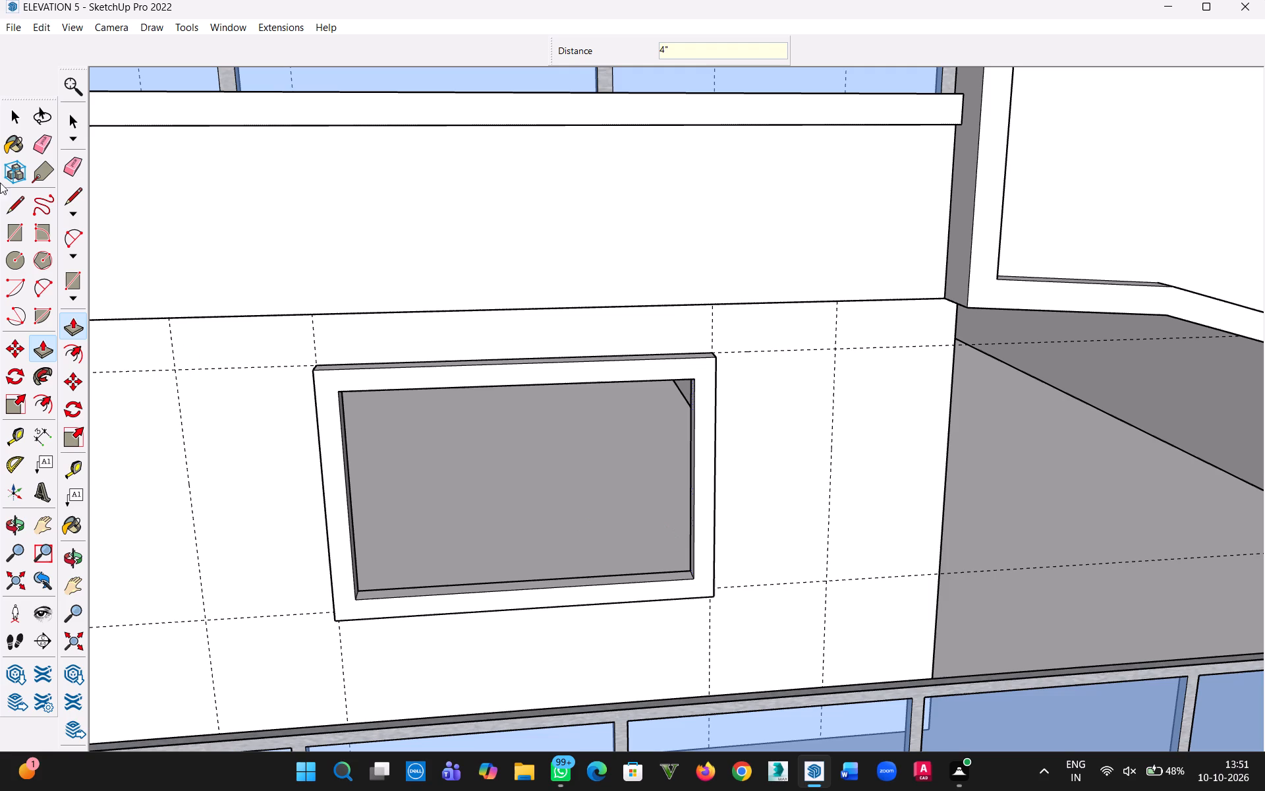
{"action": "left_click", "coordinate": [13, 114]}
{"action": "triple_click", "coordinate": [519, 374]}
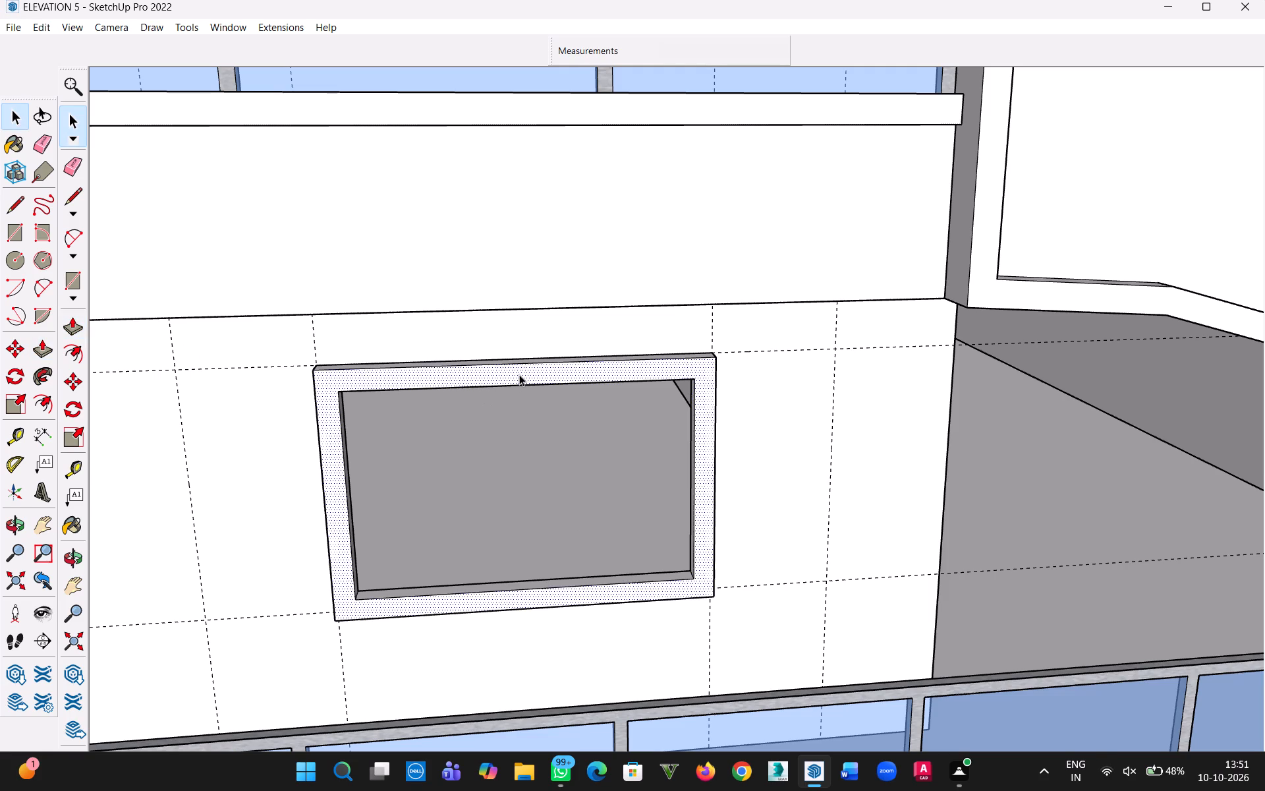
{"action": "right_click", "coordinate": [519, 374]}
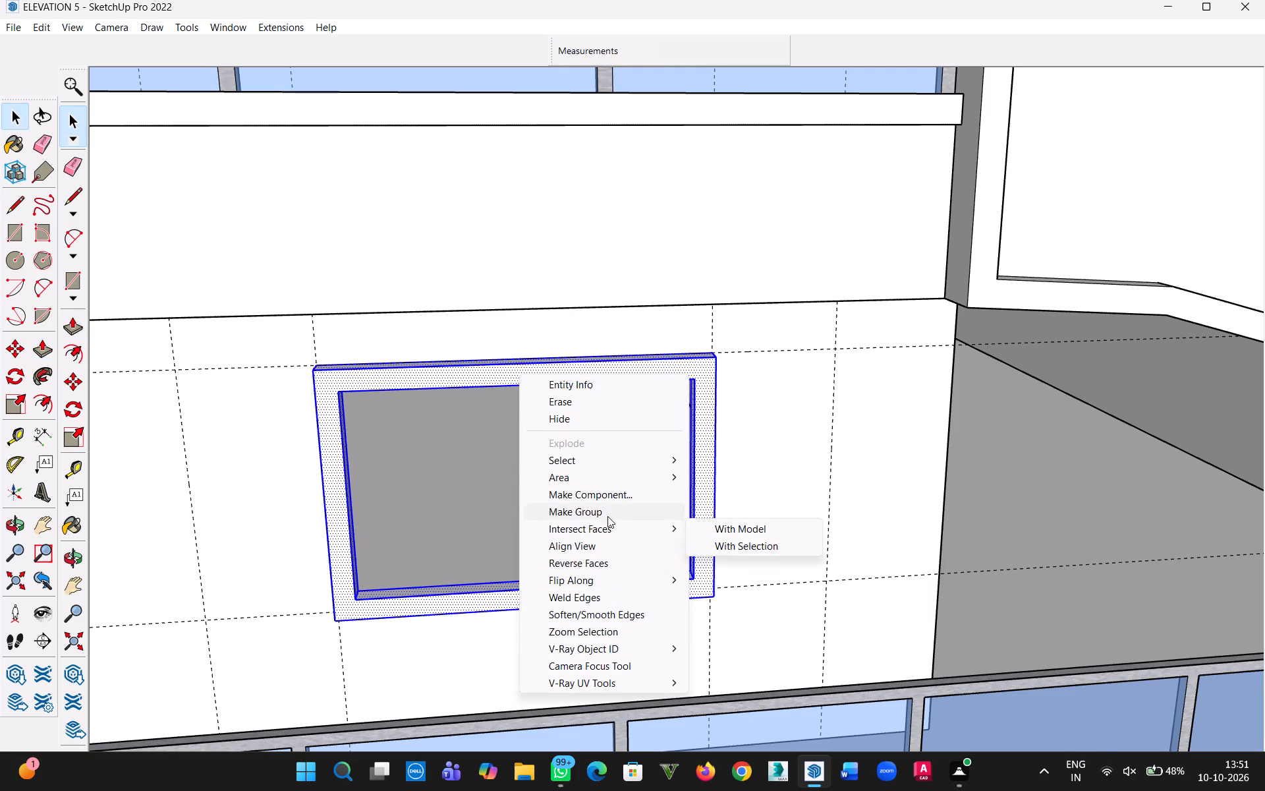
{"action": "left_click", "coordinate": [607, 516]}
Move the window frame group about 27' 10" out of the wall opening into the empty space beside the building.
{"action": "key", "text": "m"}
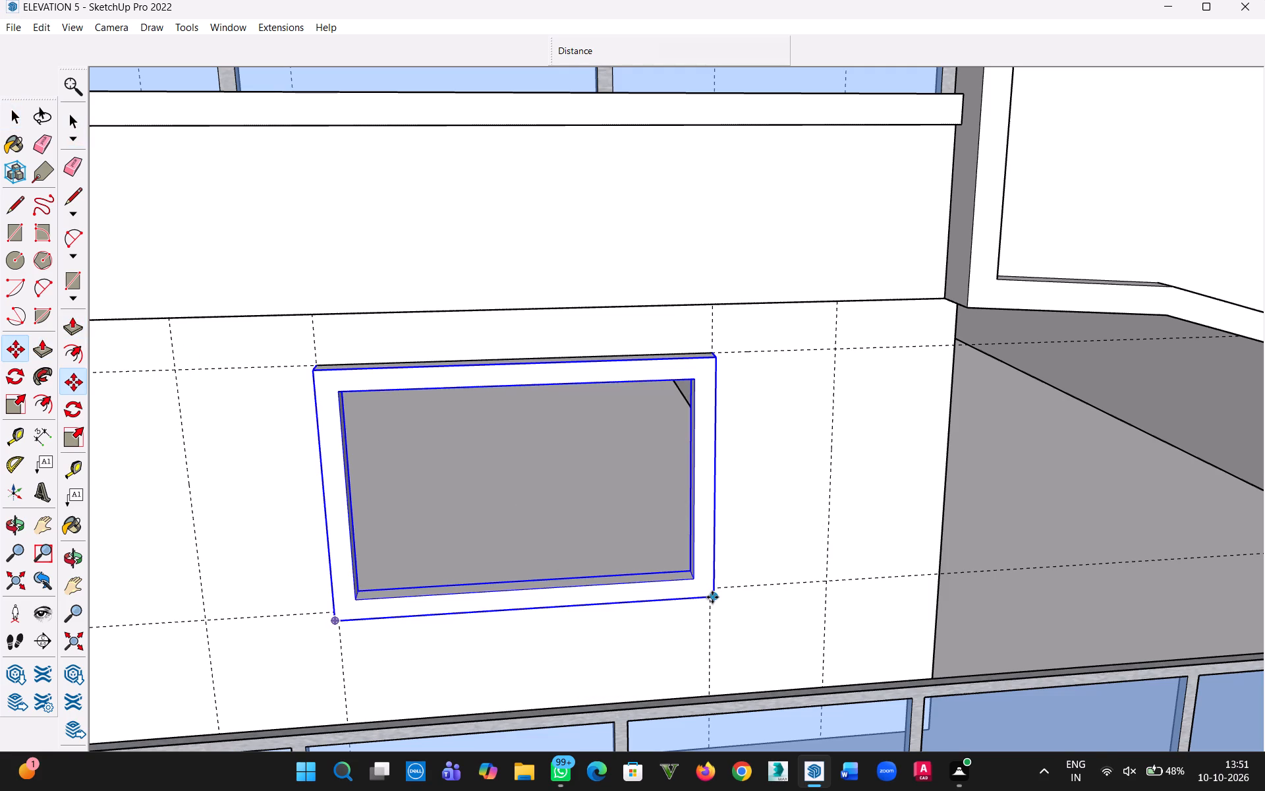
{"action": "left_click", "coordinate": [712, 597]}
{"action": "key", "text": "h"}
{"action": "scroll", "coordinate": [508, 591], "scroll_direction": "down", "scroll_amount": 4}
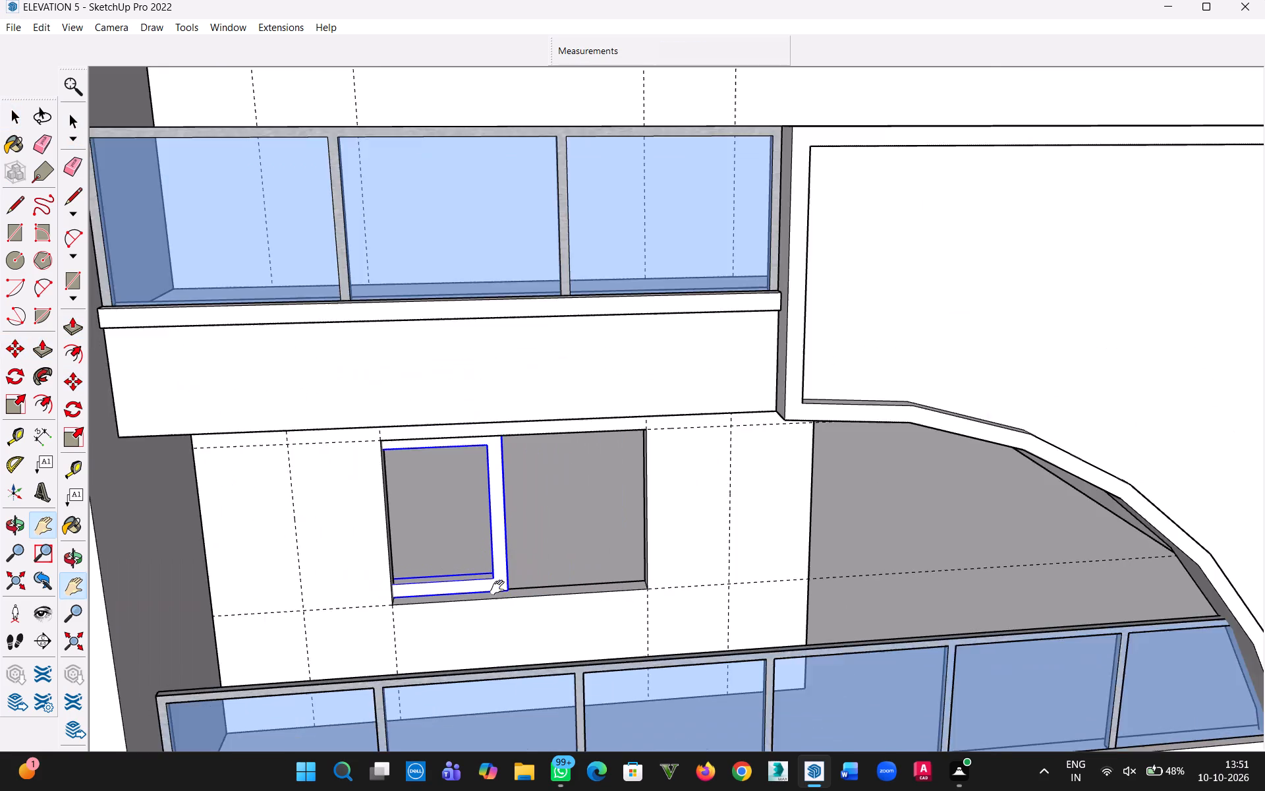
{"action": "scroll", "coordinate": [500, 588], "scroll_direction": "down", "scroll_amount": 8}
{"action": "left_click_drag", "start_coordinate": [394, 581], "coordinate": [890, 519]}
{"action": "key", "text": "Escape"}
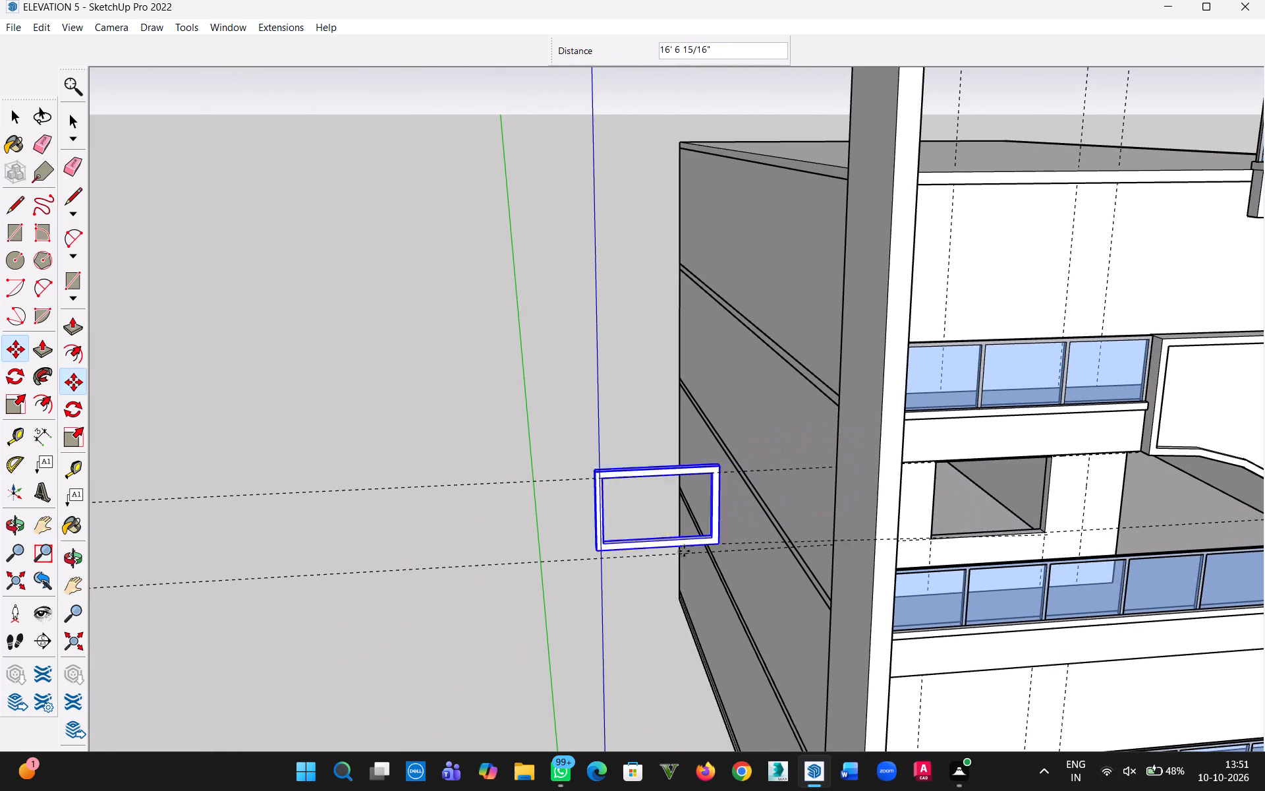
{"action": "left_click", "coordinate": [485, 565]}
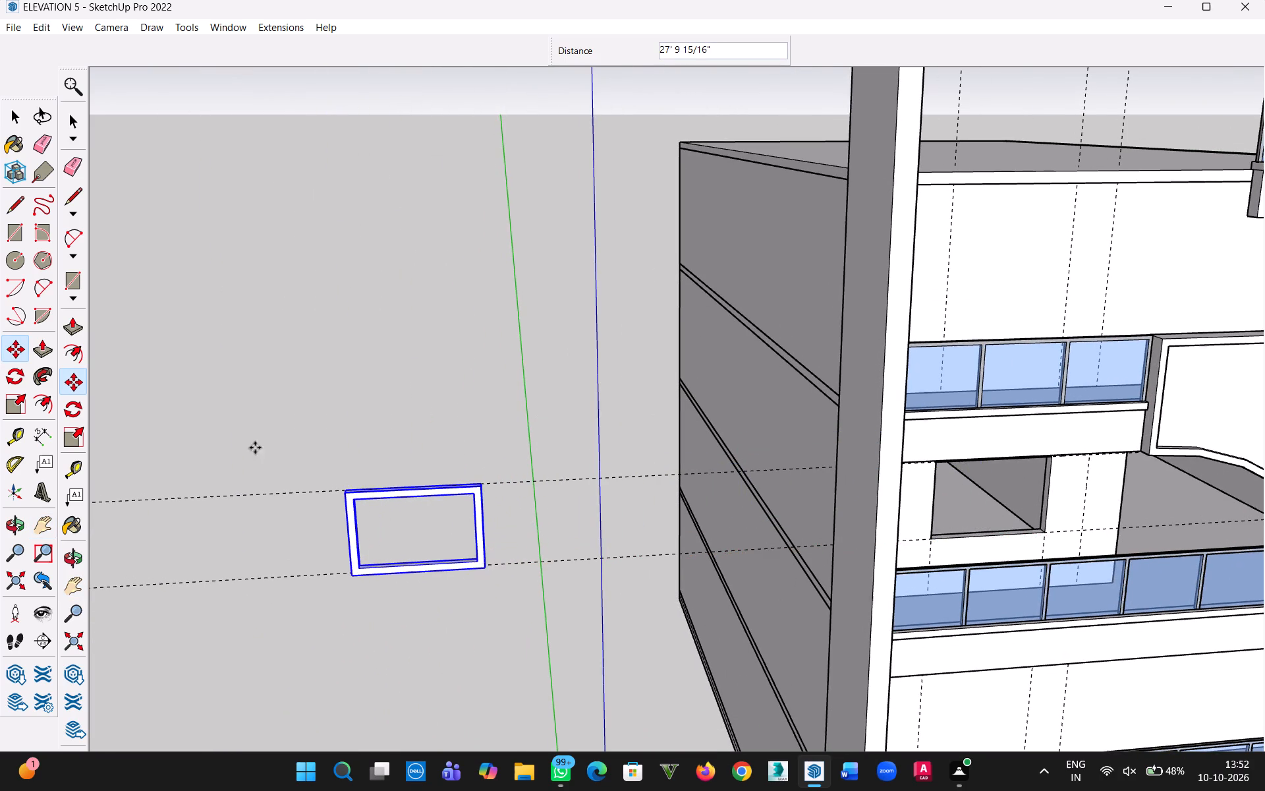
{"action": "scroll", "coordinate": [275, 485], "scroll_direction": "up", "scroll_amount": 5}
{"action": "left_click", "coordinate": [14, 111]}
{"action": "left_click", "coordinate": [315, 286]}
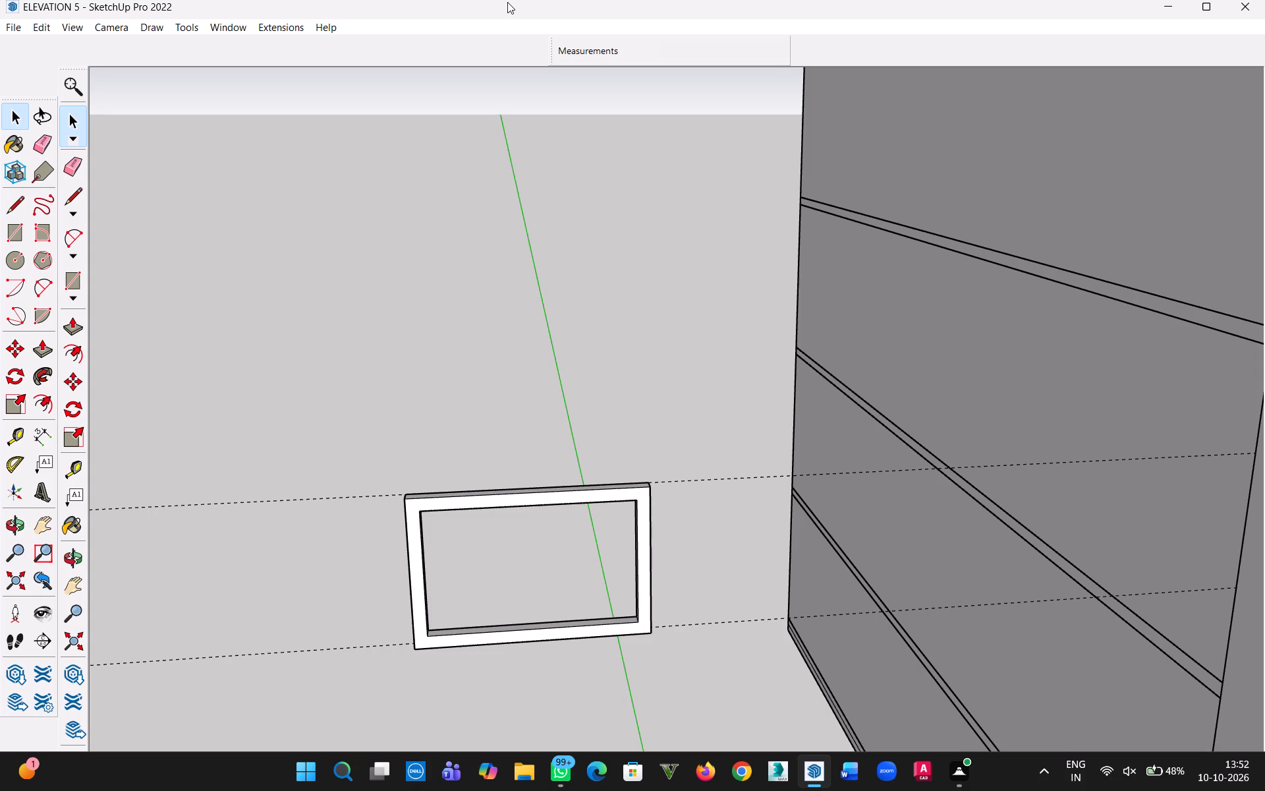
Draw a 5' 4" by 3' 4" rectangle across the inner opening of the window frame.
{"action": "scroll", "coordinate": [451, 486], "scroll_direction": "up", "scroll_amount": 3}
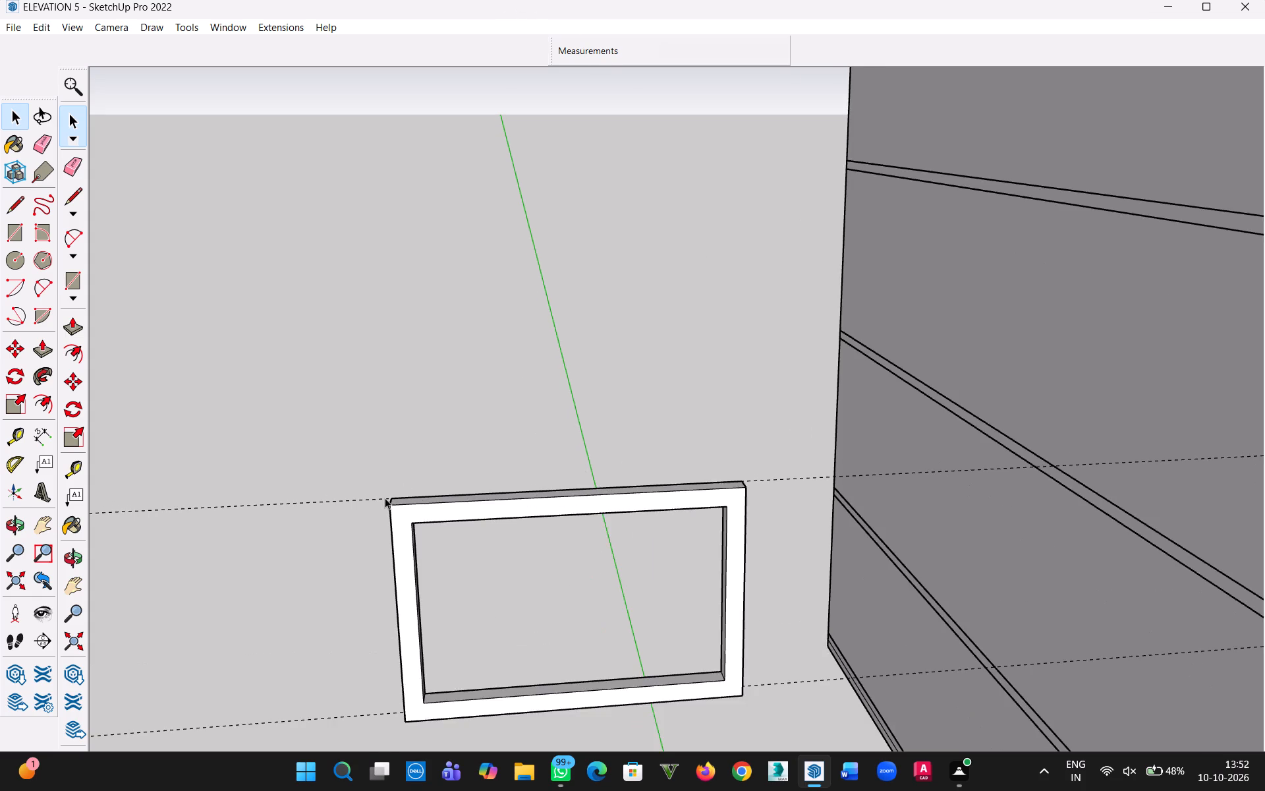
{"action": "middle_click_drag", "start_coordinate": [505, 562], "coordinate": [487, 523]}
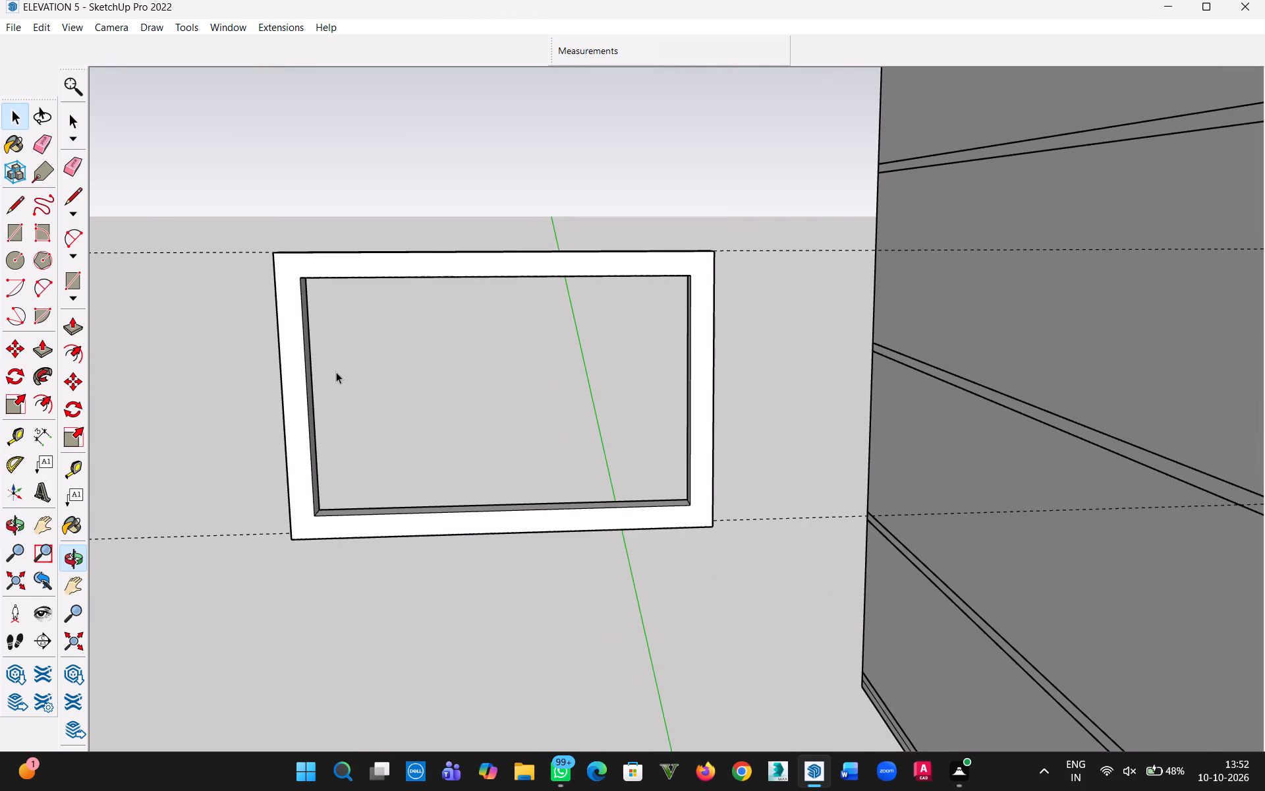
{"action": "key", "text": "r"}
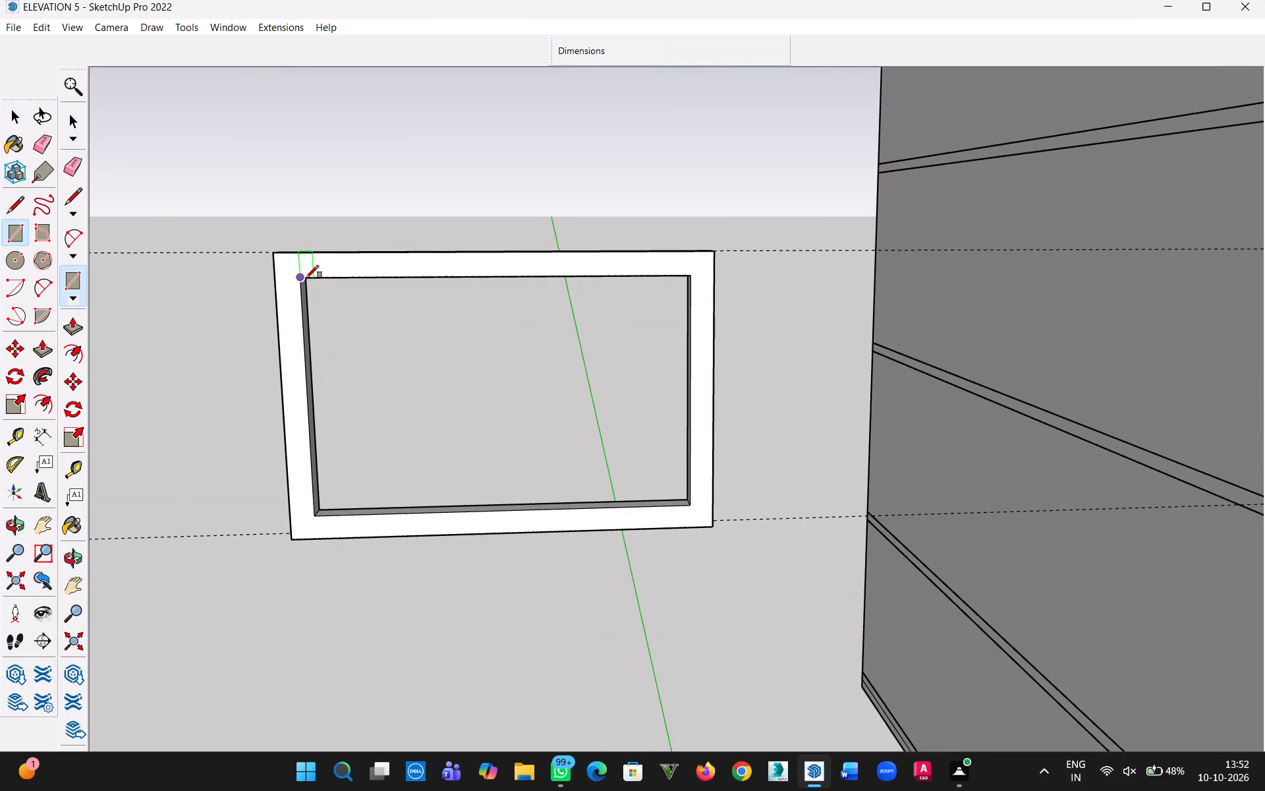
{"action": "left_click", "coordinate": [306, 278]}
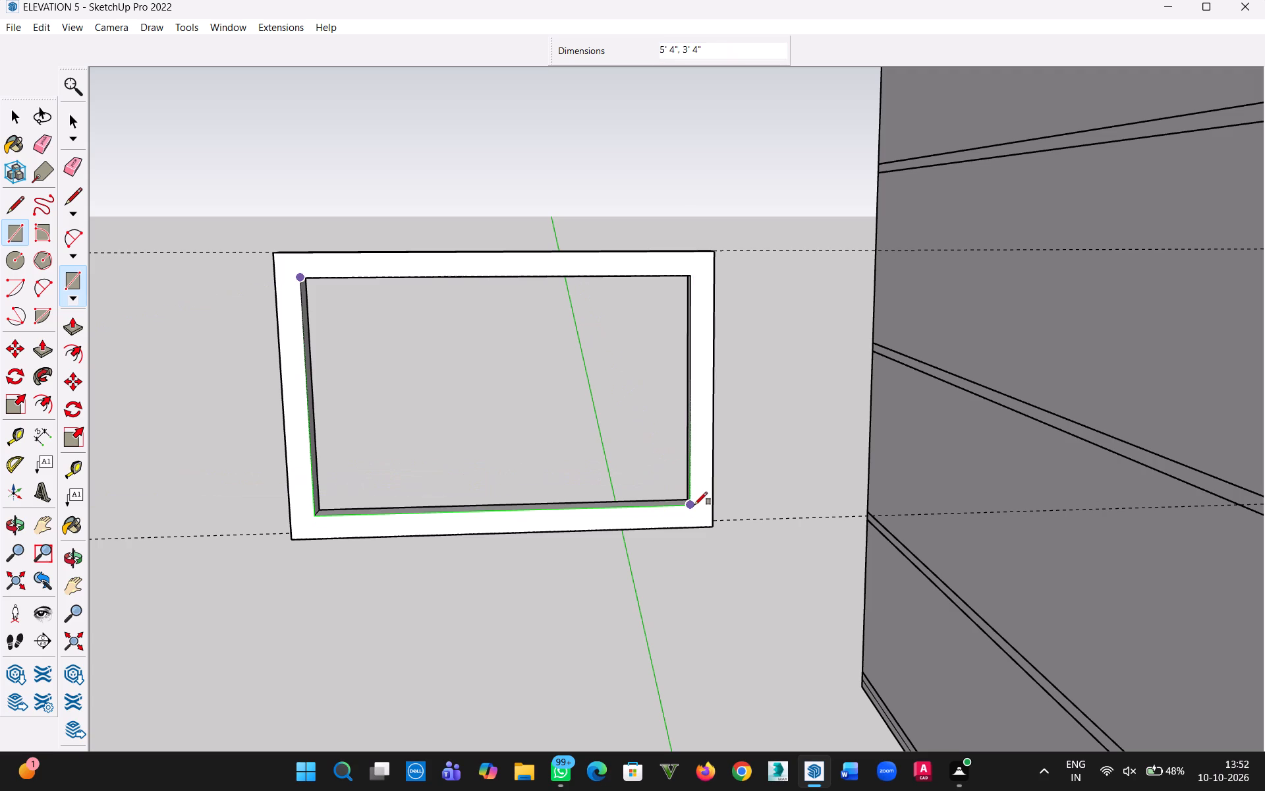
{"action": "left_click", "coordinate": [694, 505]}
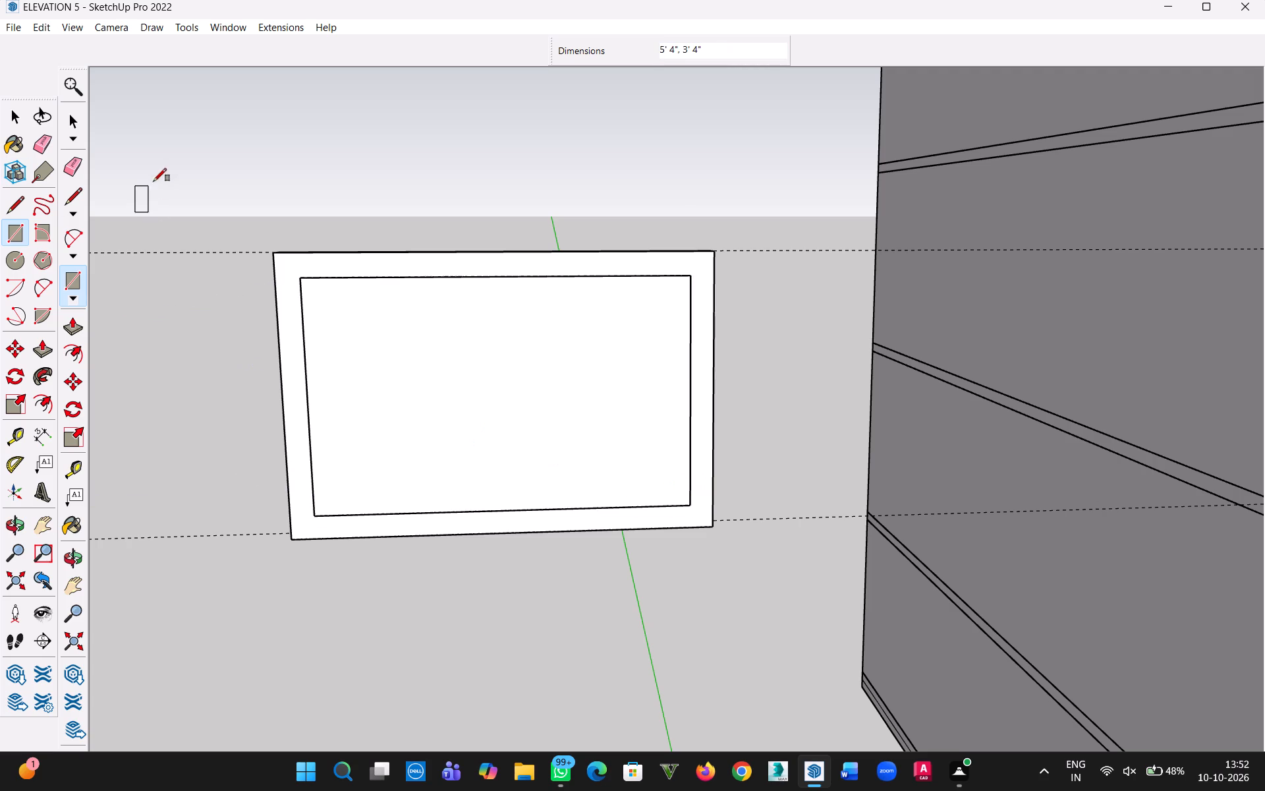
{"action": "left_click", "coordinate": [11, 123]}
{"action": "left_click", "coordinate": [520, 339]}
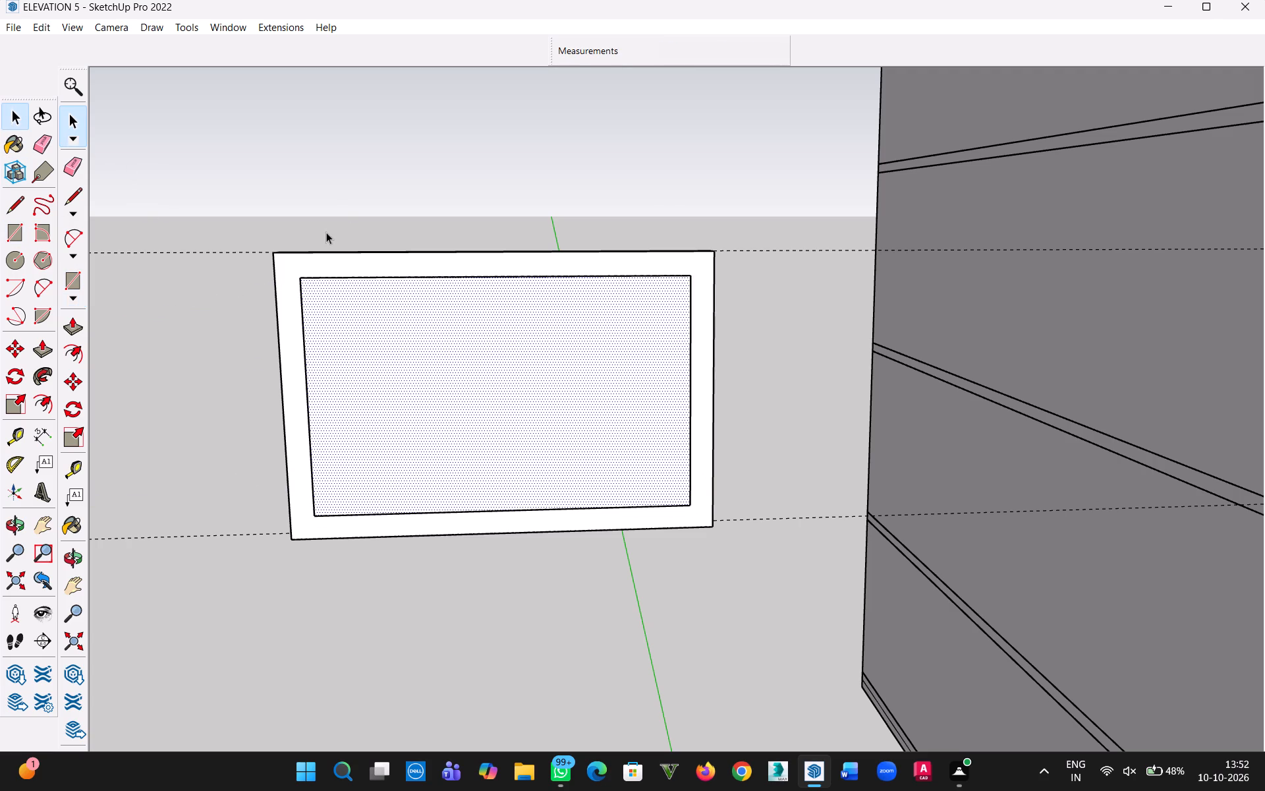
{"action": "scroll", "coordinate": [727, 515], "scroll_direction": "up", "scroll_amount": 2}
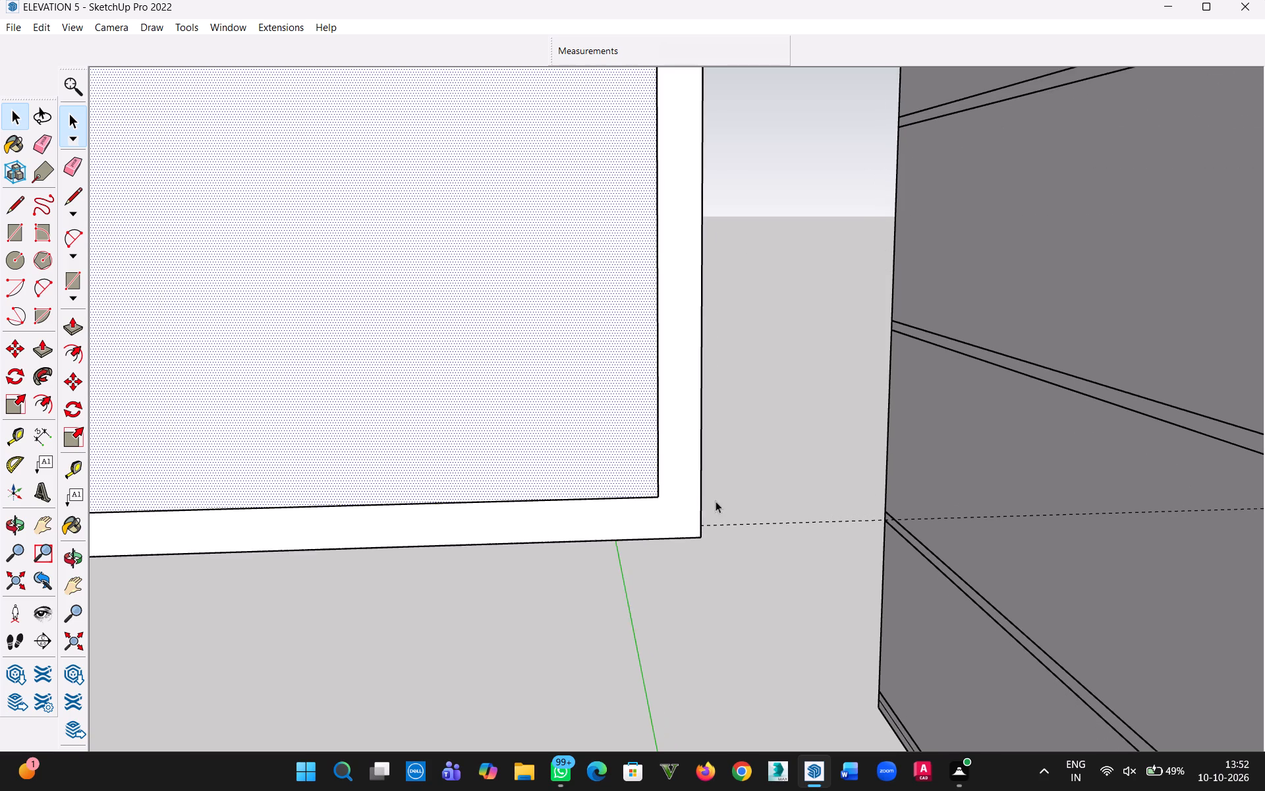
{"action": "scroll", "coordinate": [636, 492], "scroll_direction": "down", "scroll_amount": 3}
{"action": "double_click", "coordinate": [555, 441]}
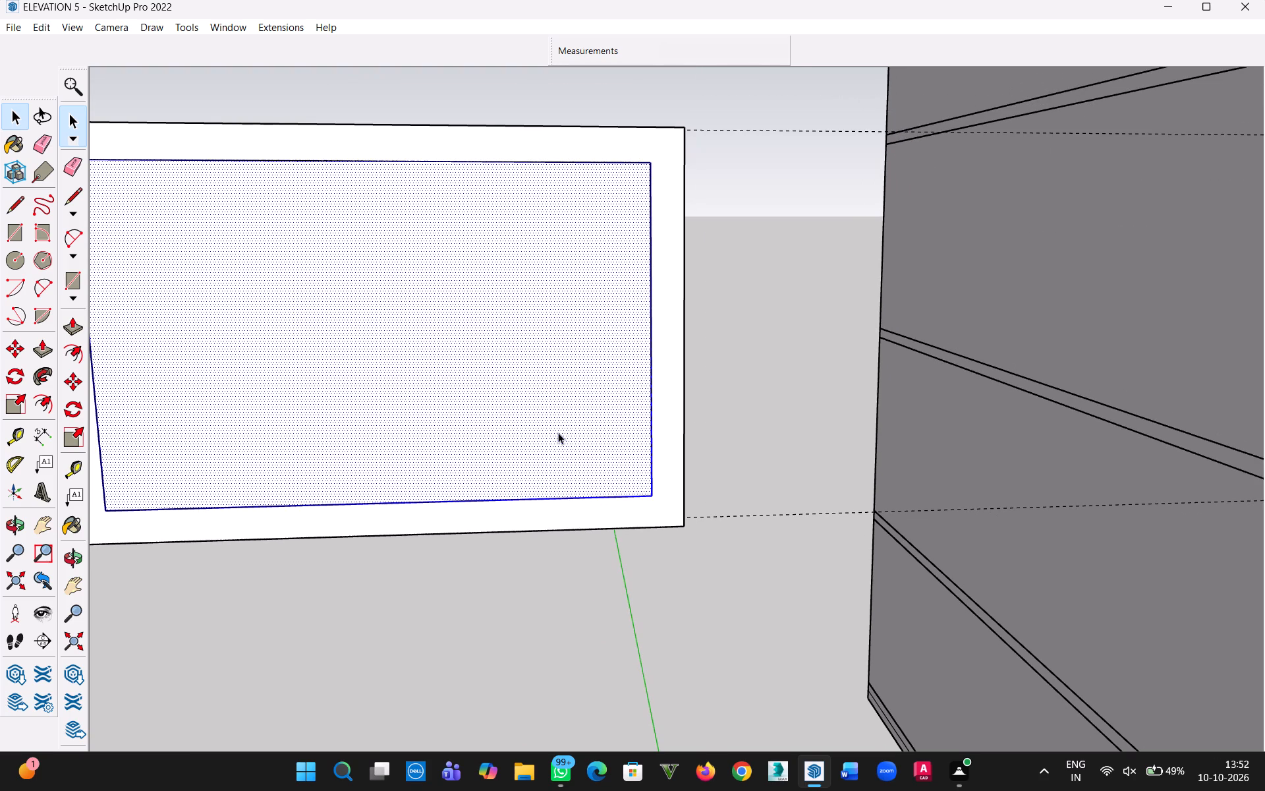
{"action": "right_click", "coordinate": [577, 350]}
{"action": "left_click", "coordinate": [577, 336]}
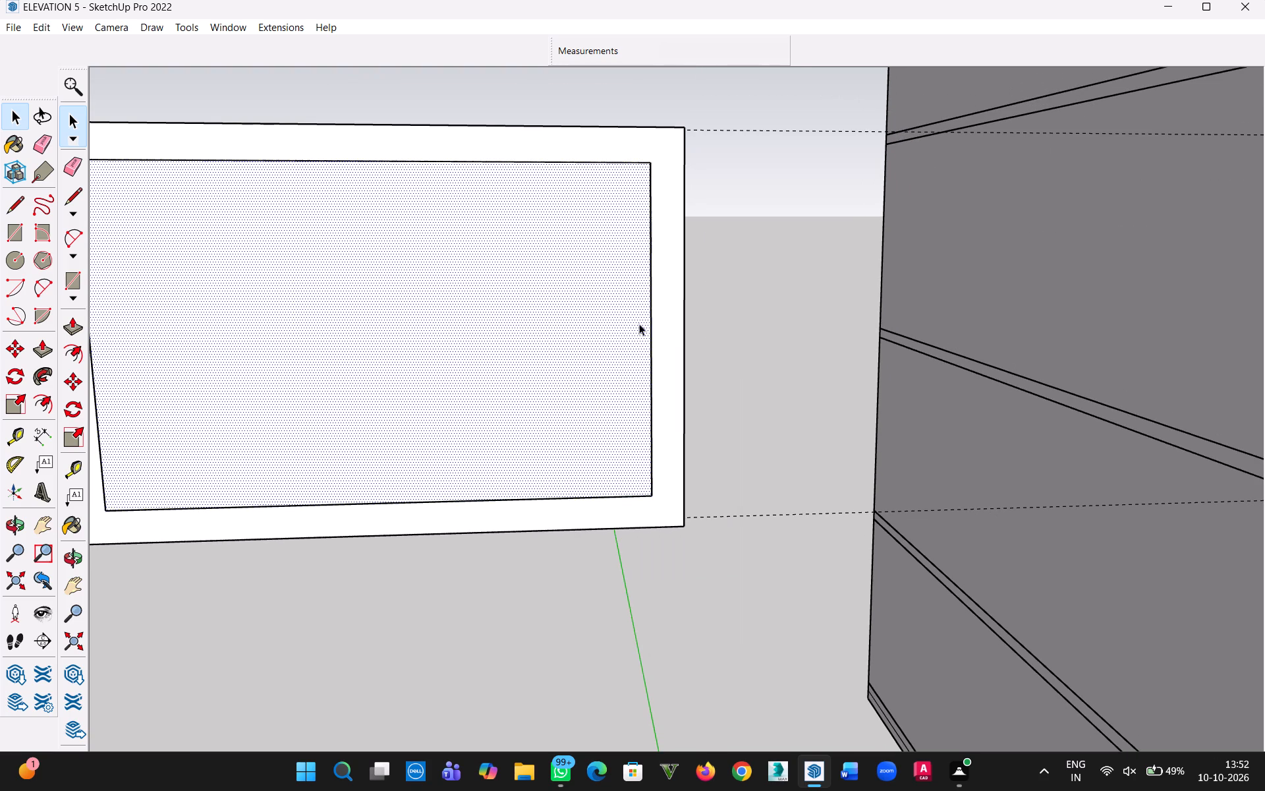
Copy the inner rectangle's right edge 5' 4" onto its left edge, dividing the copies by 3 to form three equal panels.
{"action": "left_click", "coordinate": [653, 327]}
{"action": "key", "text": "m"}
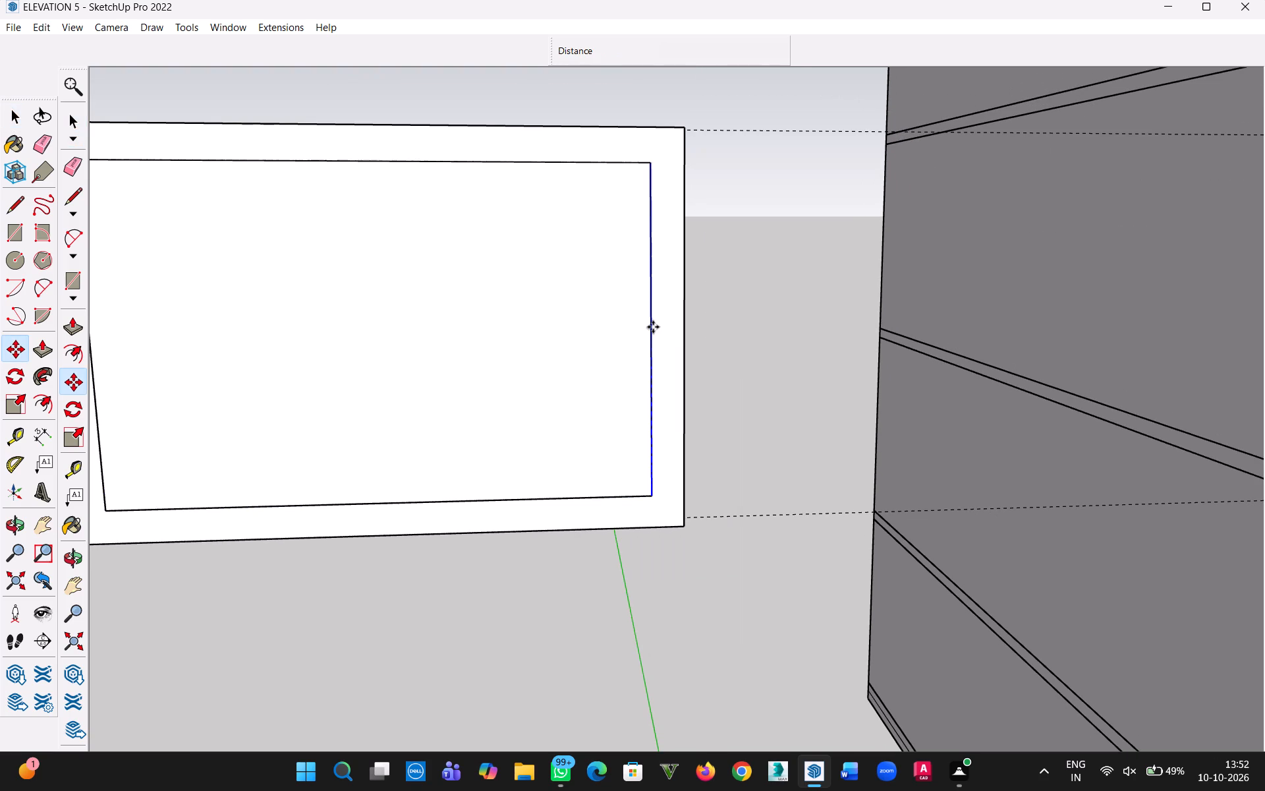
{"action": "left_click", "coordinate": [652, 334]}
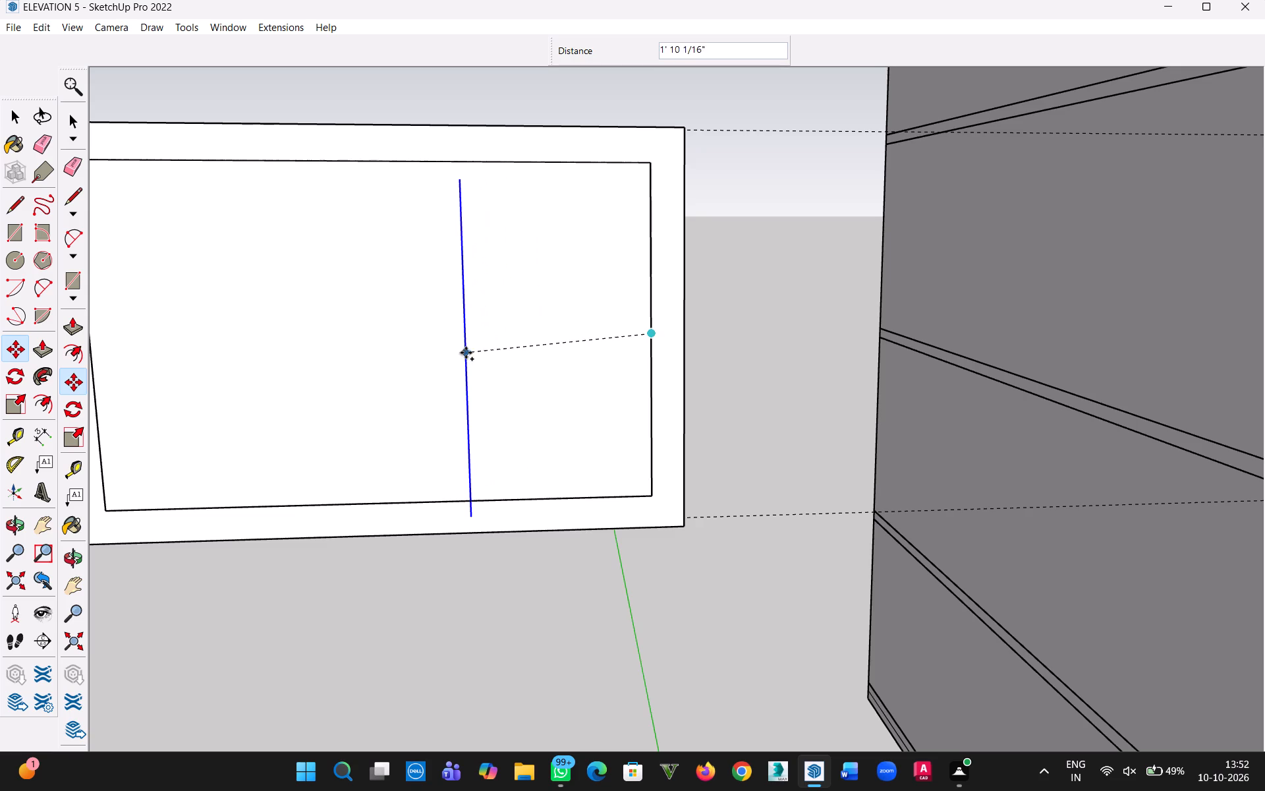
{"action": "key", "text": "h"}
{"action": "left_click_drag", "start_coordinate": [470, 350], "coordinate": [722, 409]}
{"action": "key", "text": "Escape"}
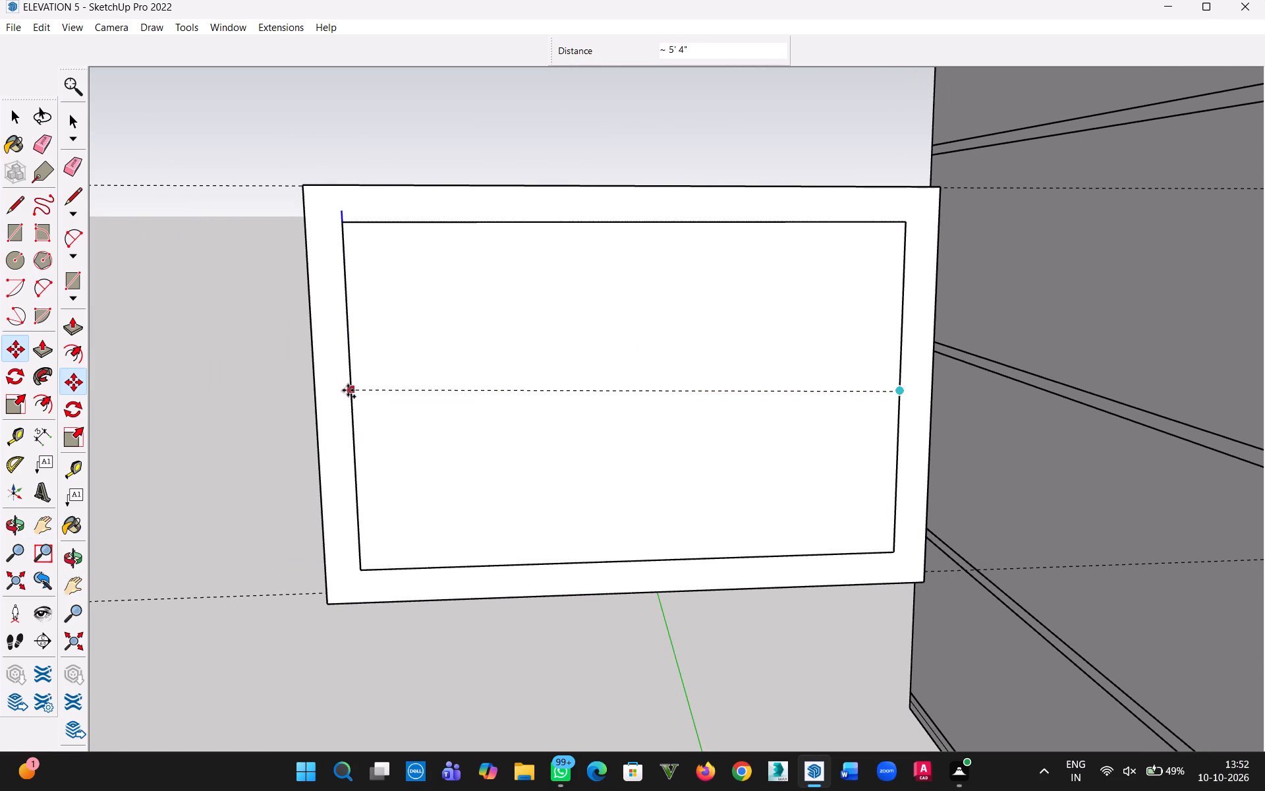
{"action": "left_click", "coordinate": [350, 402]}
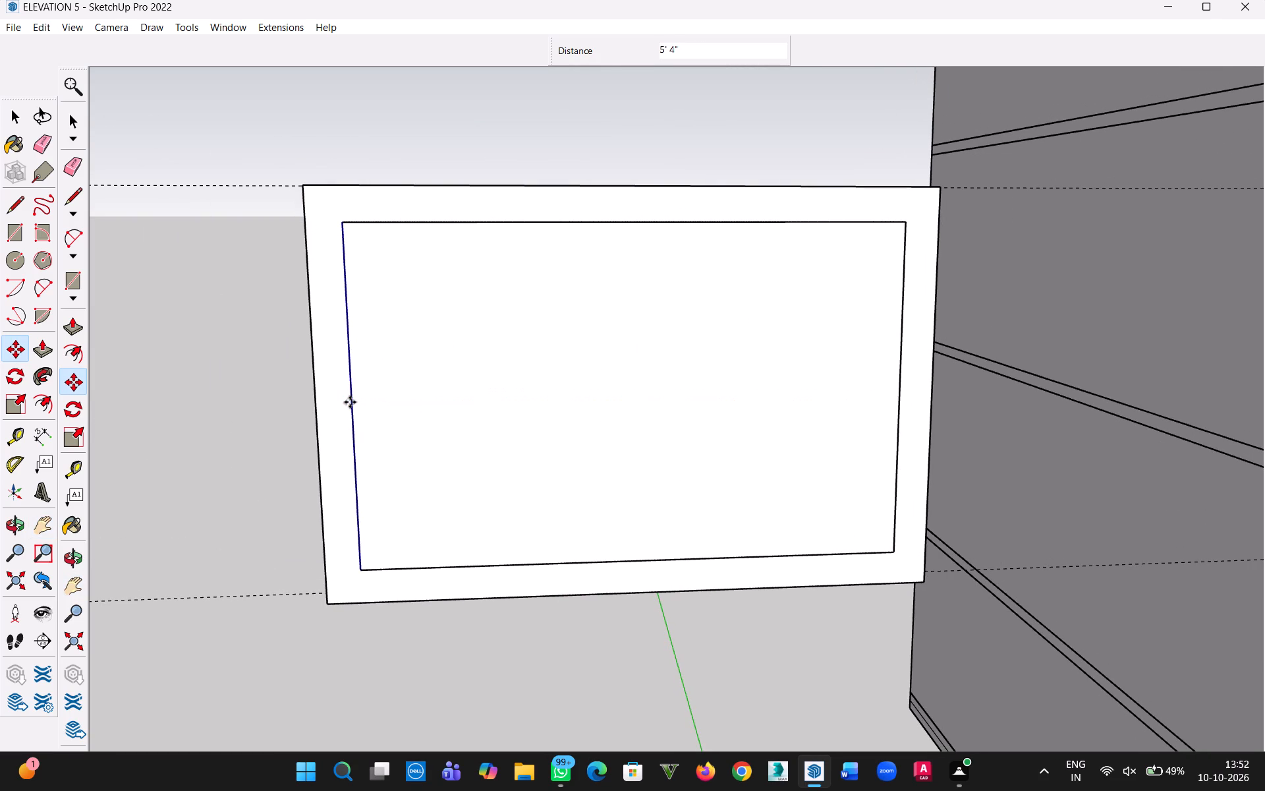
{"action": "key", "text": "slash"}
{"action": "key", "text": "3"}
{"action": "key", "text": "Return"}
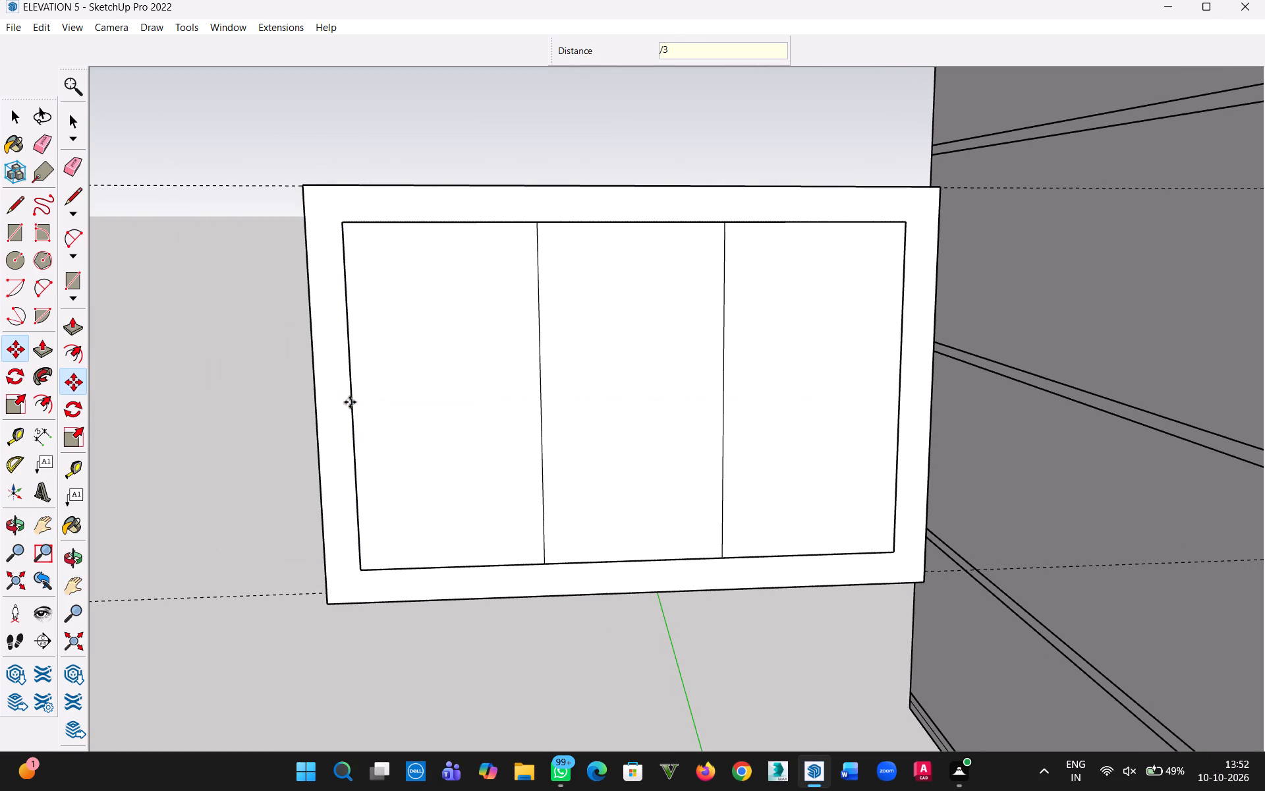
{"action": "left_click", "coordinate": [5, 113]}
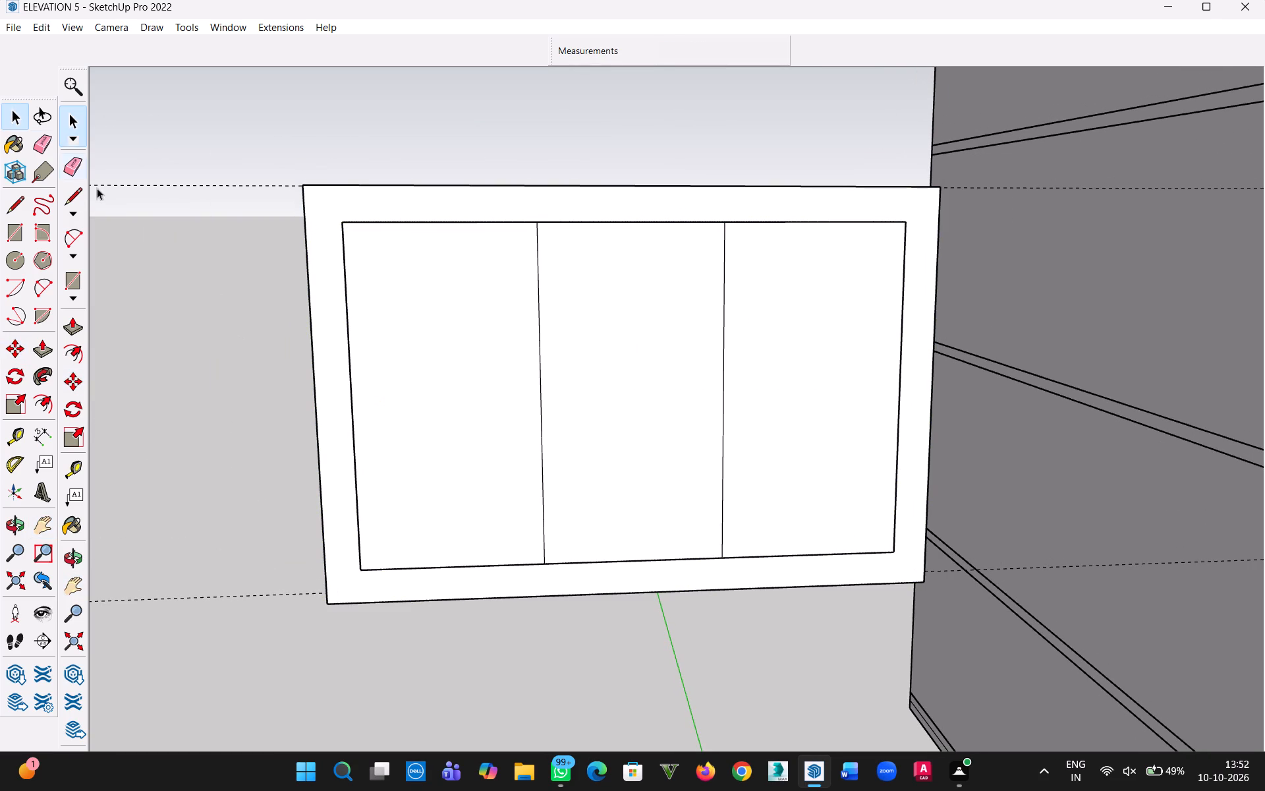
{"action": "left_click", "coordinate": [169, 269]}
Offset the left panel's outline 2" inward.
{"action": "middle_click_drag", "start_coordinate": [441, 405], "coordinate": [399, 410]}
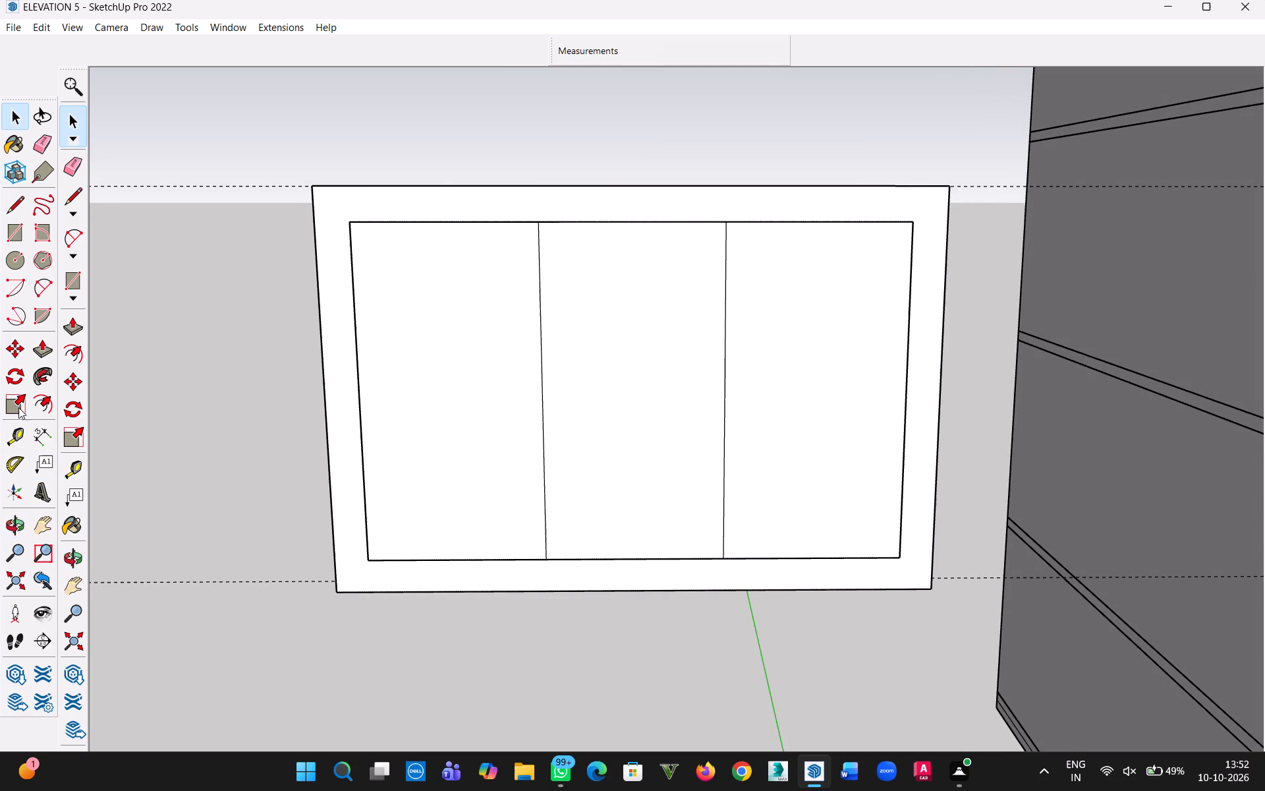
{"action": "left_click", "coordinate": [43, 407]}
{"action": "left_click", "coordinate": [472, 383]}
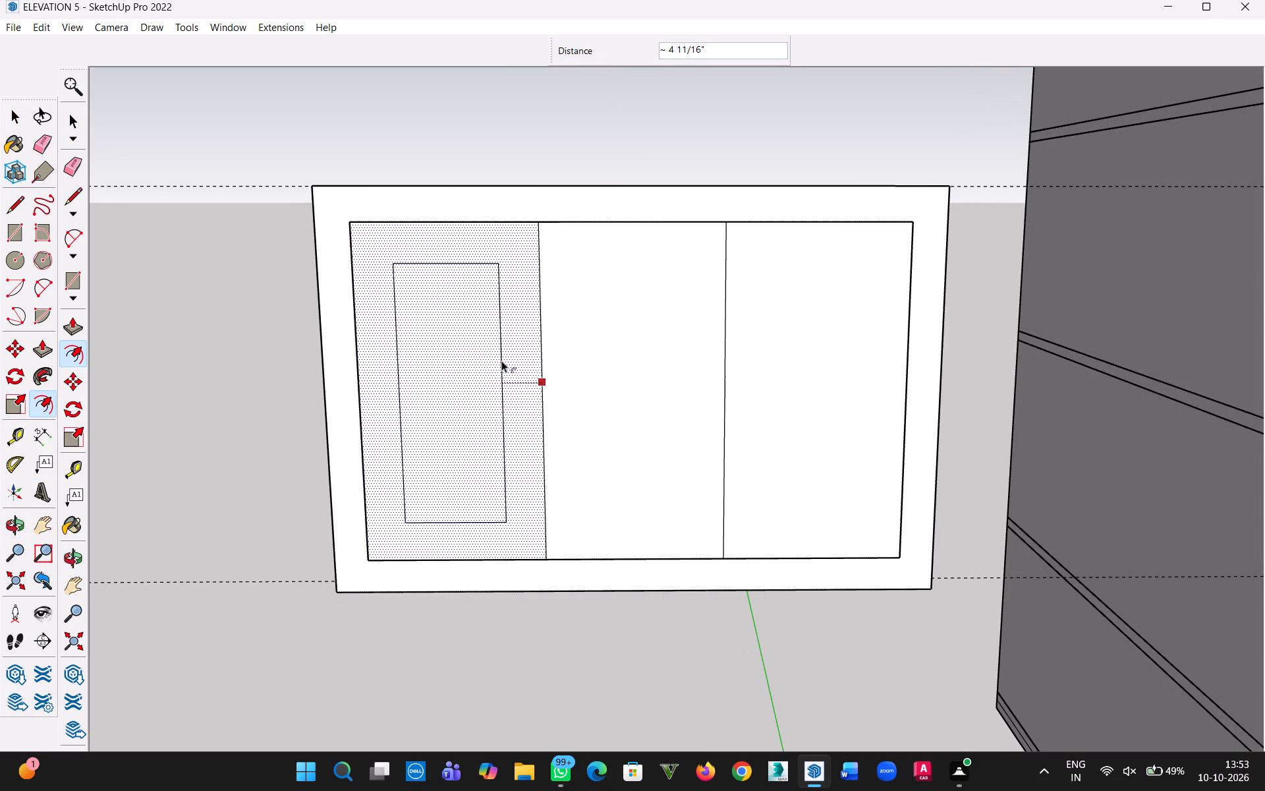
{"action": "type", "text": "2\""}
{"action": "key", "text": "Return"}
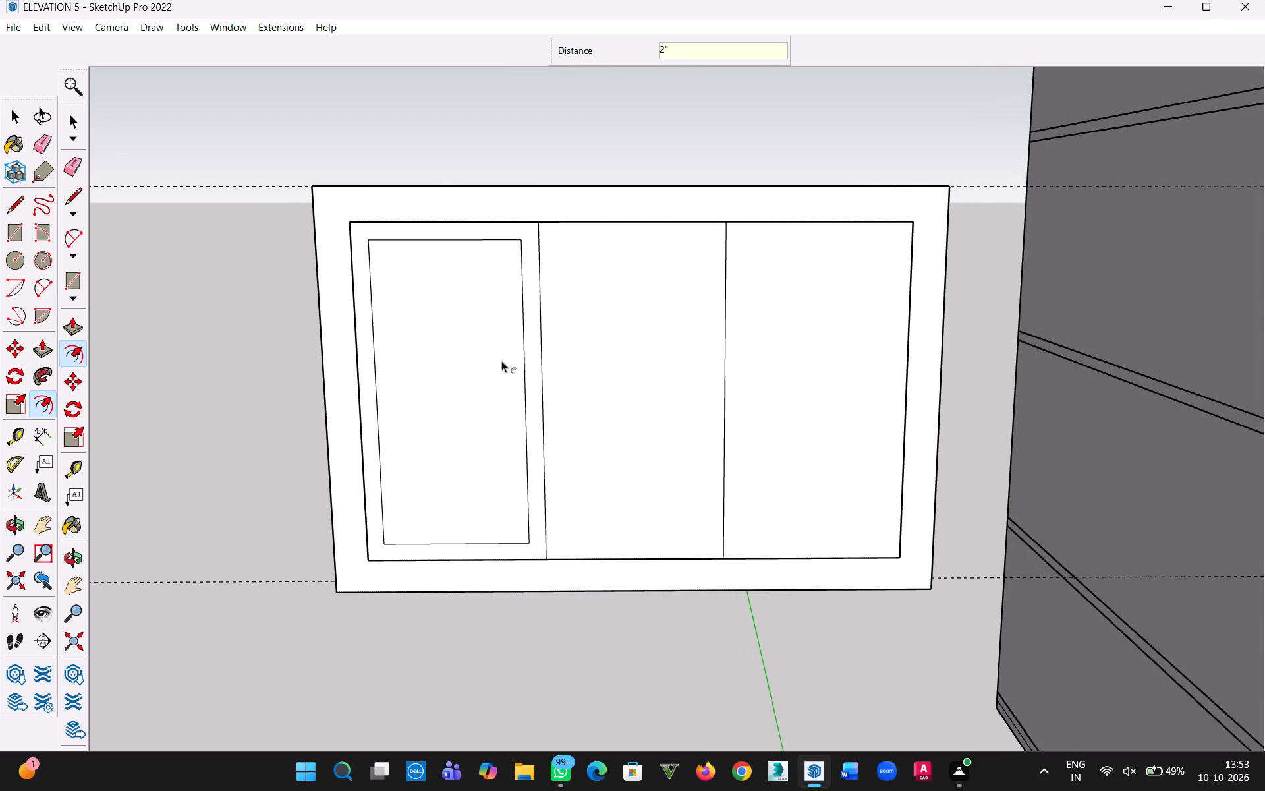
{"action": "left_click", "coordinate": [16, 114]}
{"action": "left_click", "coordinate": [169, 144]}
Delete the middle and right panel faces and the dividing edge between them.
{"action": "left_click", "coordinate": [656, 326]}
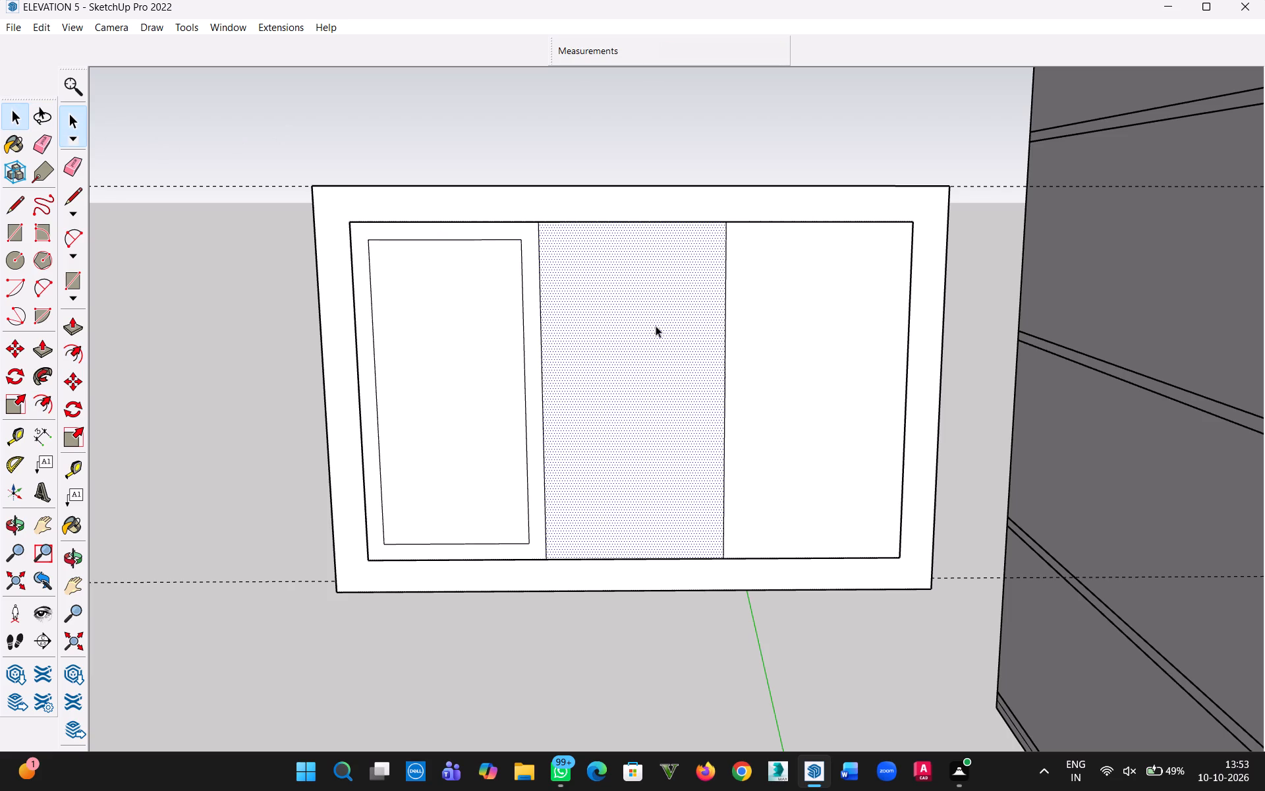
{"action": "key", "text": "Delete"}
{"action": "left_click", "coordinate": [799, 350]}
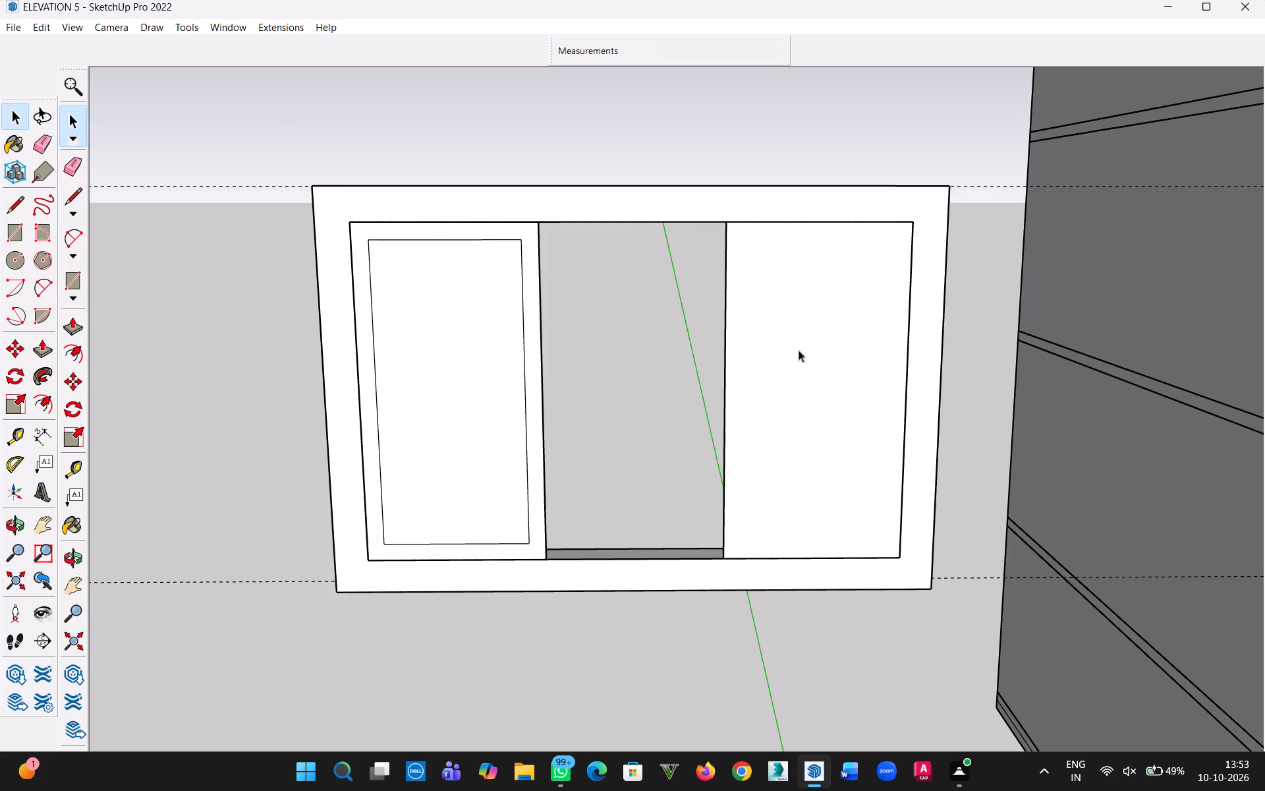
{"action": "key", "text": "Delete"}
{"action": "left_click", "coordinate": [723, 360]}
{"action": "key", "text": "Delete"}
Group the left panel with its connected lines and move the group about 2' 6" leftward, out of the window frame.
{"action": "middle_click_drag", "start_coordinate": [808, 461], "coordinate": [810, 447]}
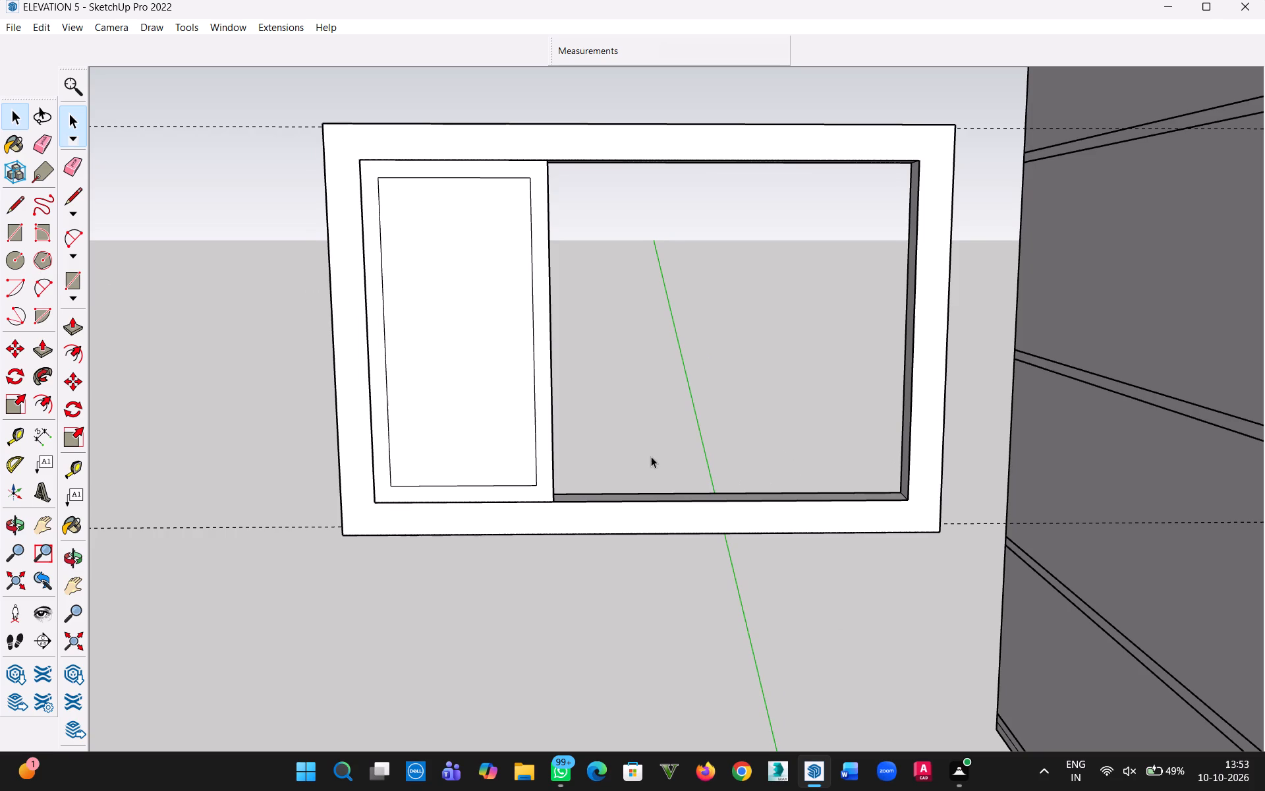
{"action": "triple_click", "coordinate": [460, 406]}
{"action": "right_click", "coordinate": [460, 406]}
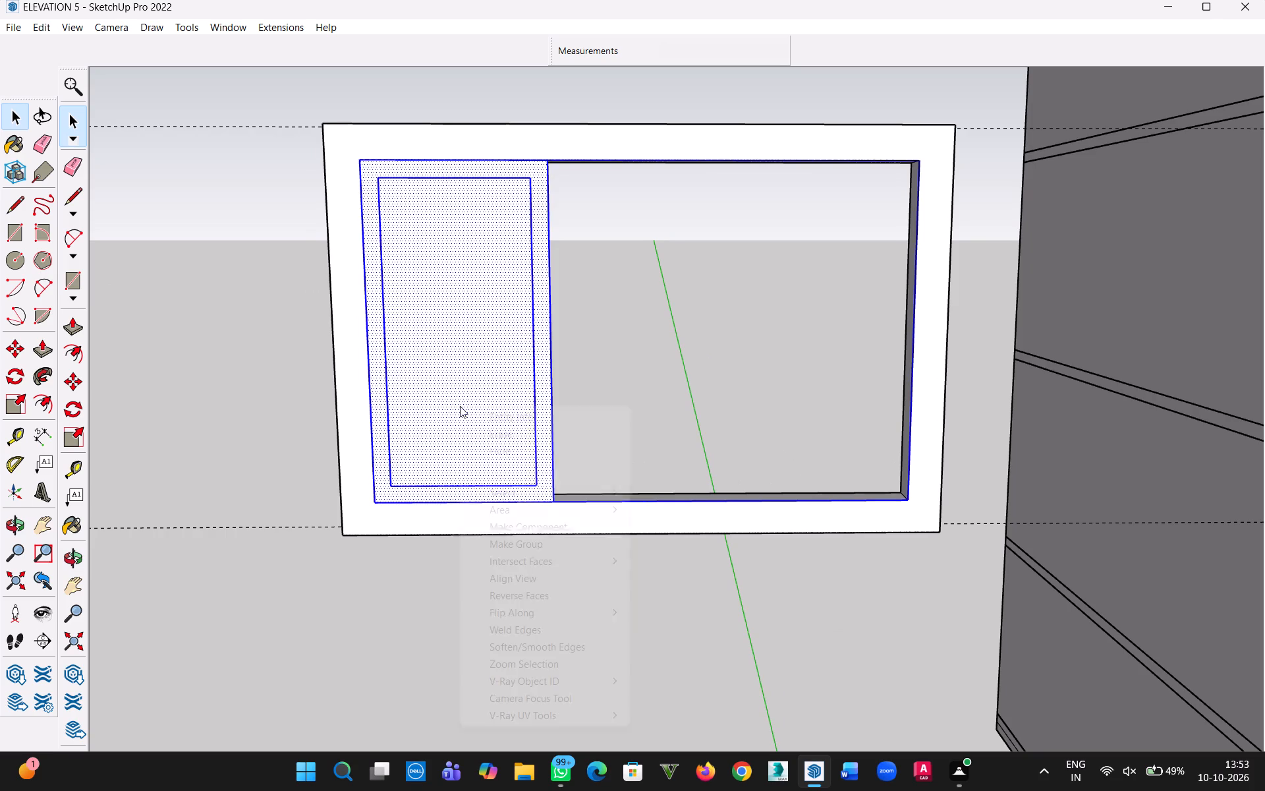
{"action": "left_click", "coordinate": [546, 546]}
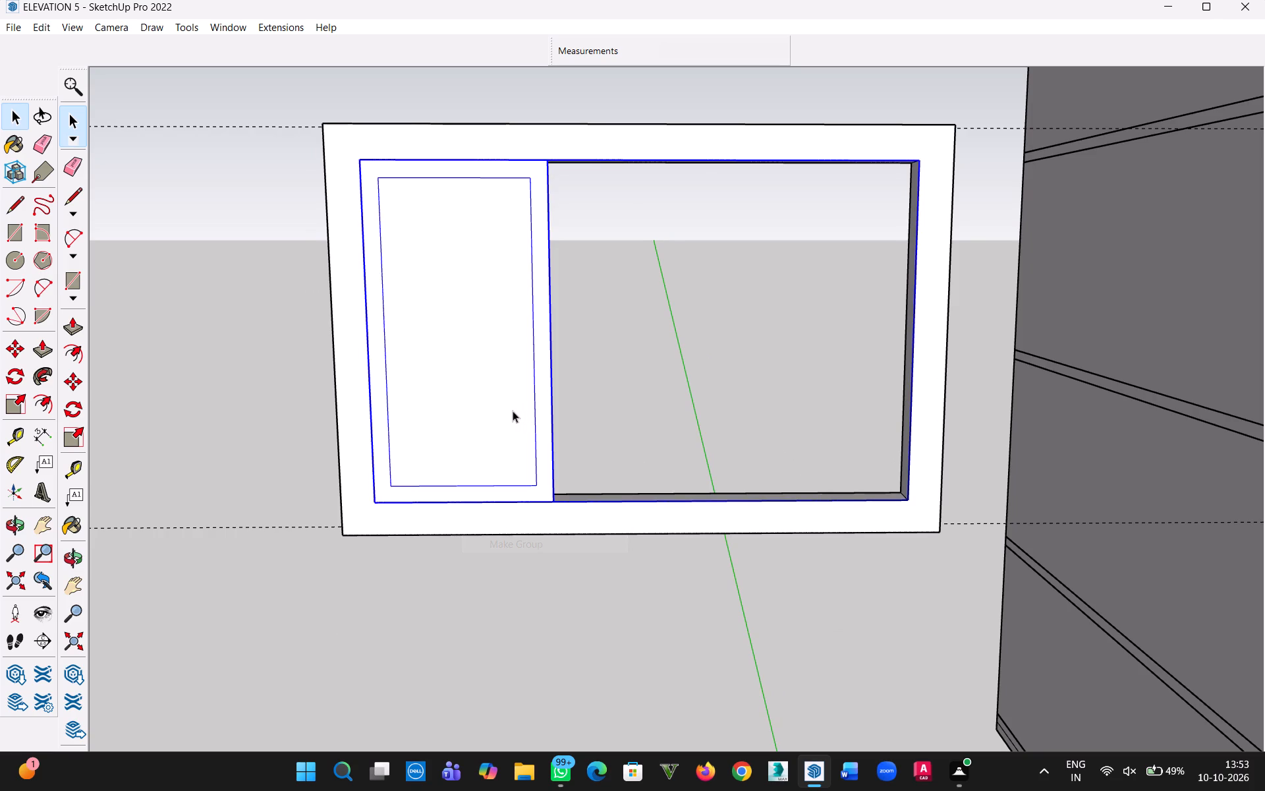
{"action": "key", "text": "m"}
{"action": "left_click", "coordinate": [490, 415]}
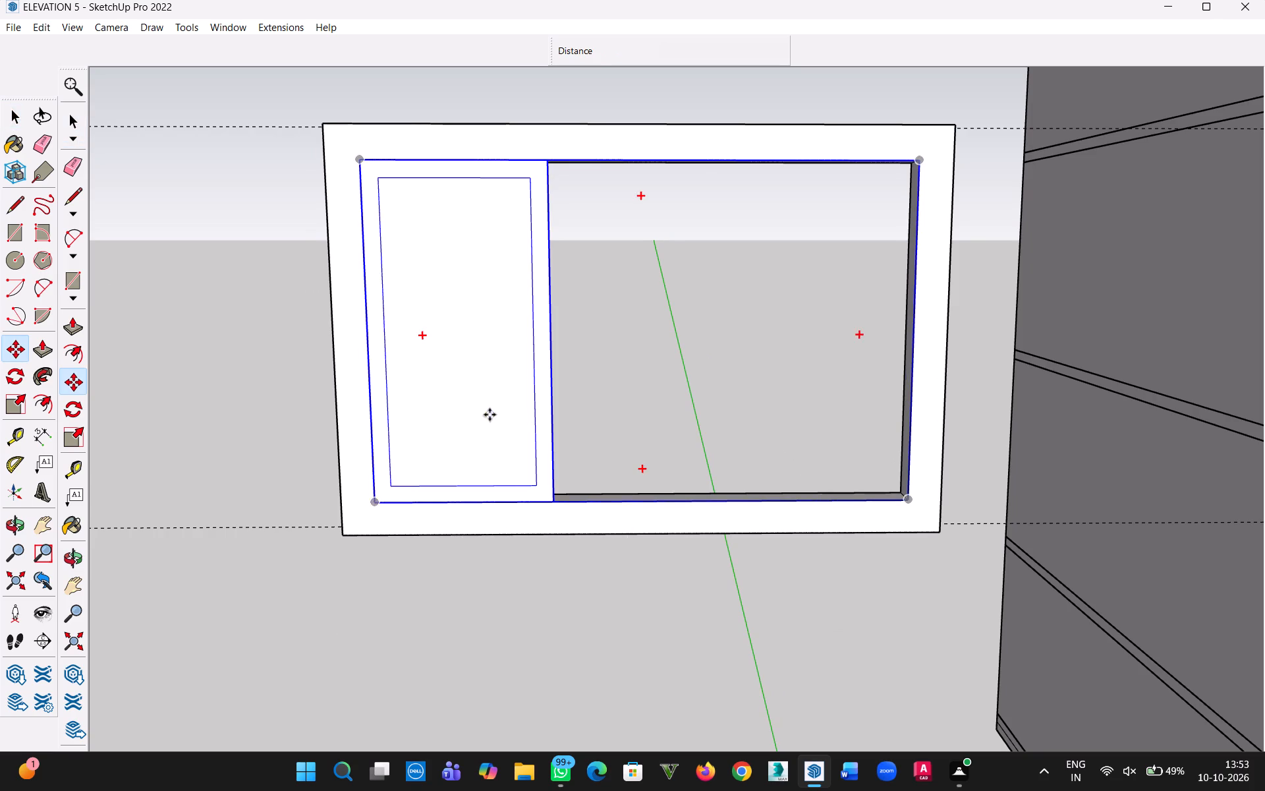
{"action": "left_click", "coordinate": [235, 421]}
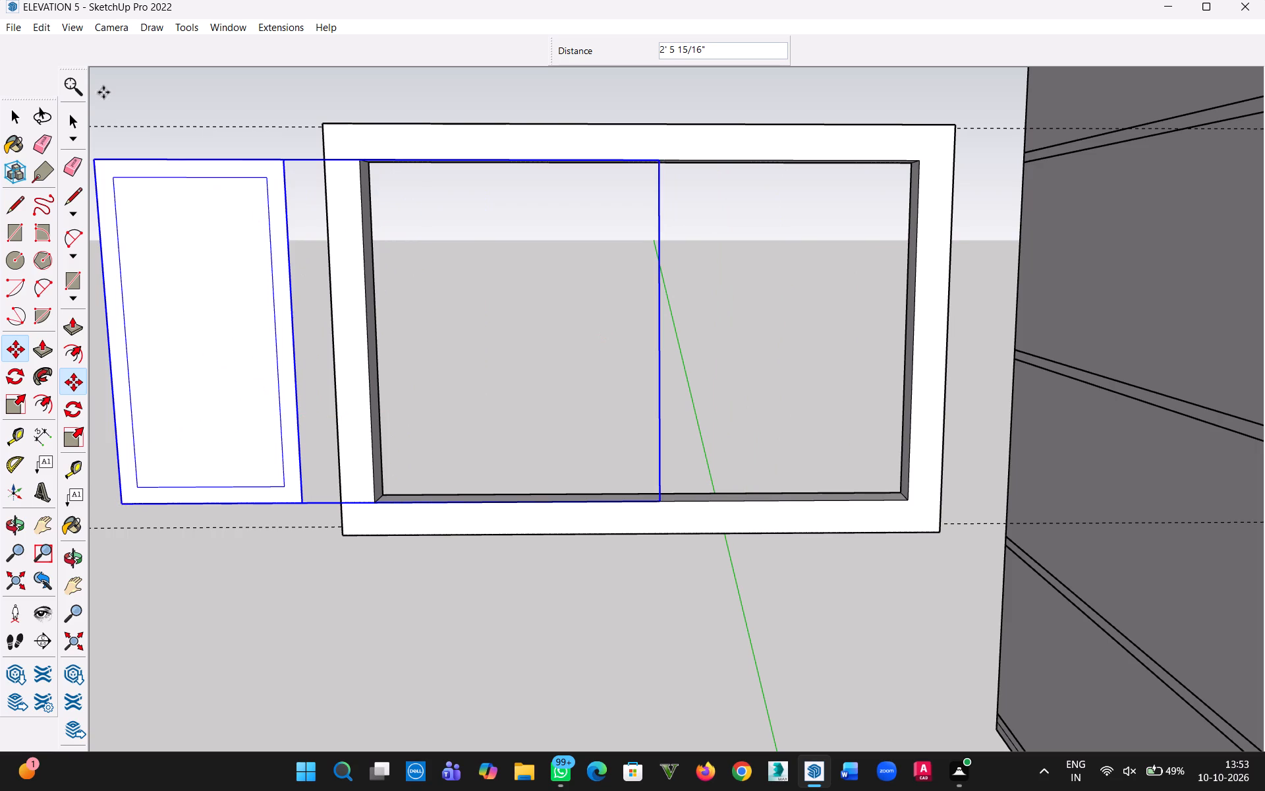
Delete the leftover top, vertical and bottom lines beside the panel inside its group, leaving only the framed panel.
{"action": "left_click", "coordinate": [7, 126]}
{"action": "triple_click", "coordinate": [211, 332]}
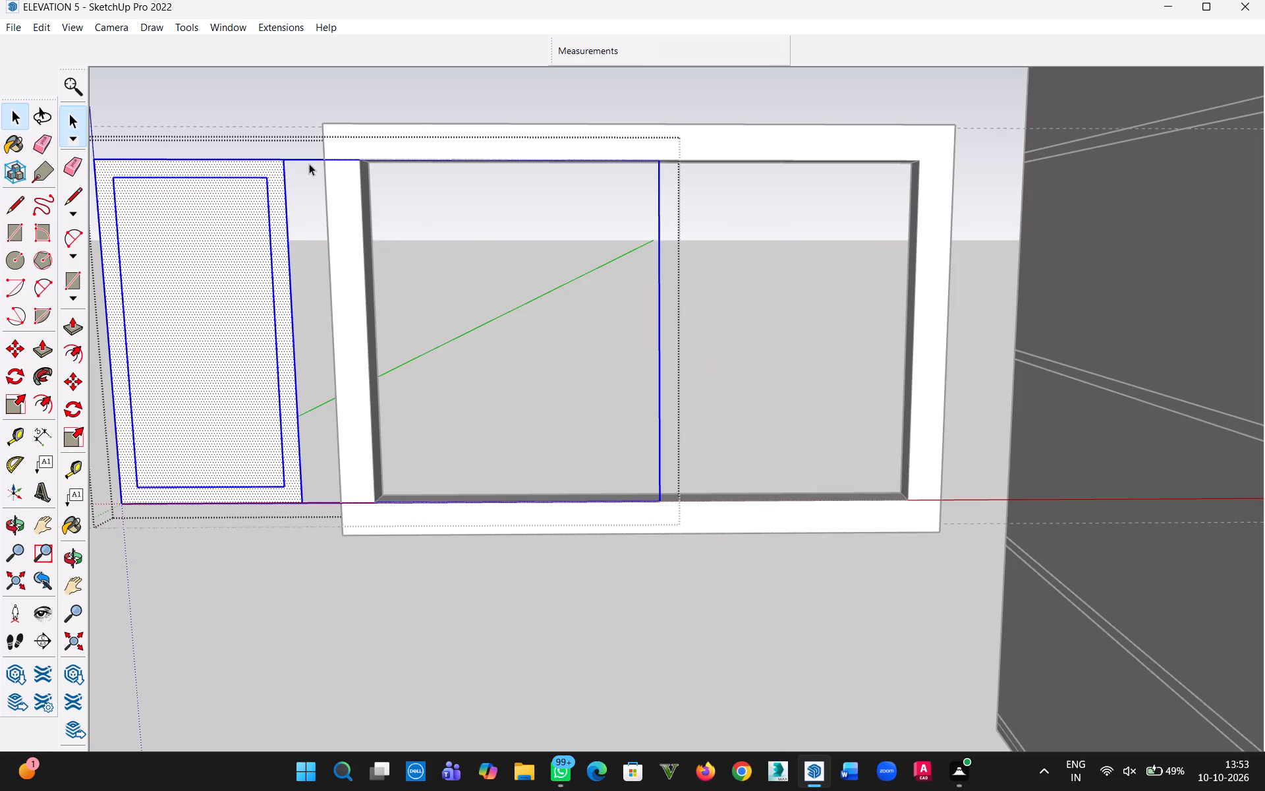
{"action": "left_click", "coordinate": [306, 158]}
{"action": "key", "text": "Delete"}
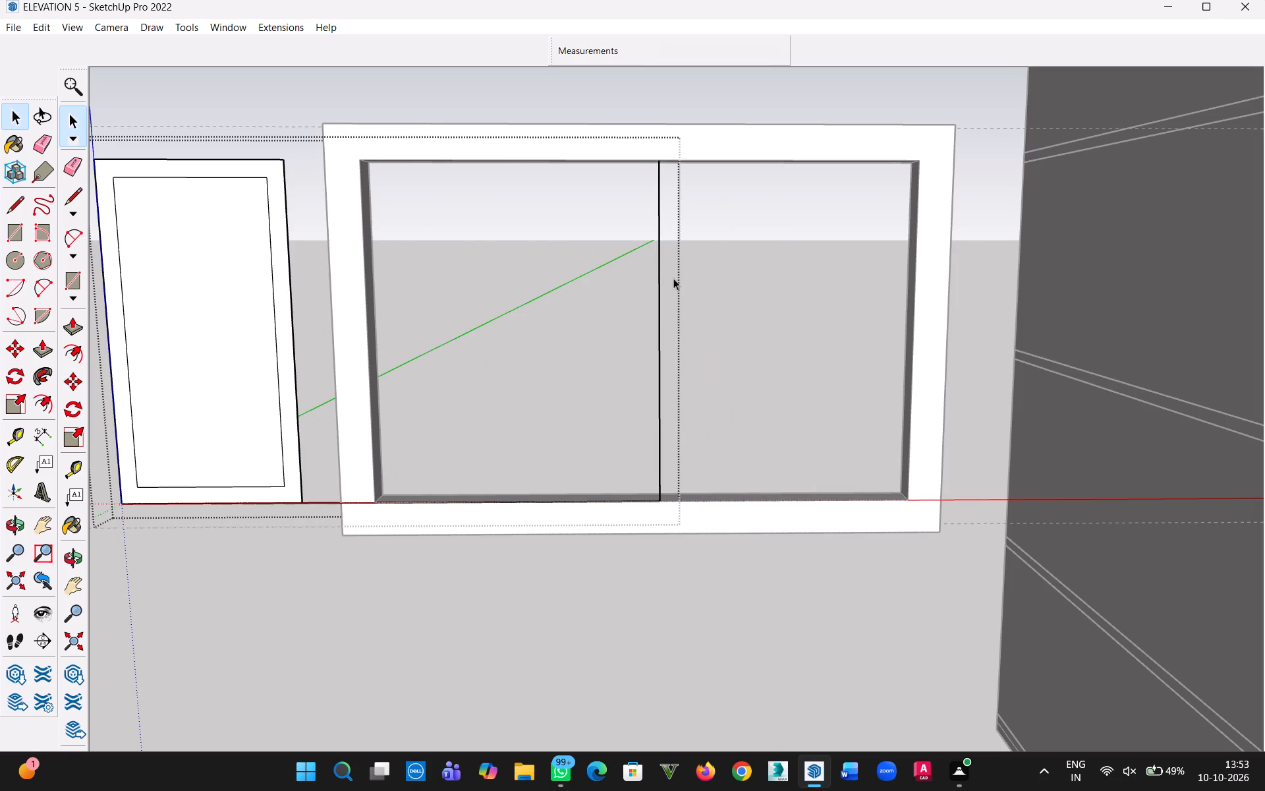
{"action": "left_click", "coordinate": [659, 279]}
{"action": "key", "text": "Delete"}
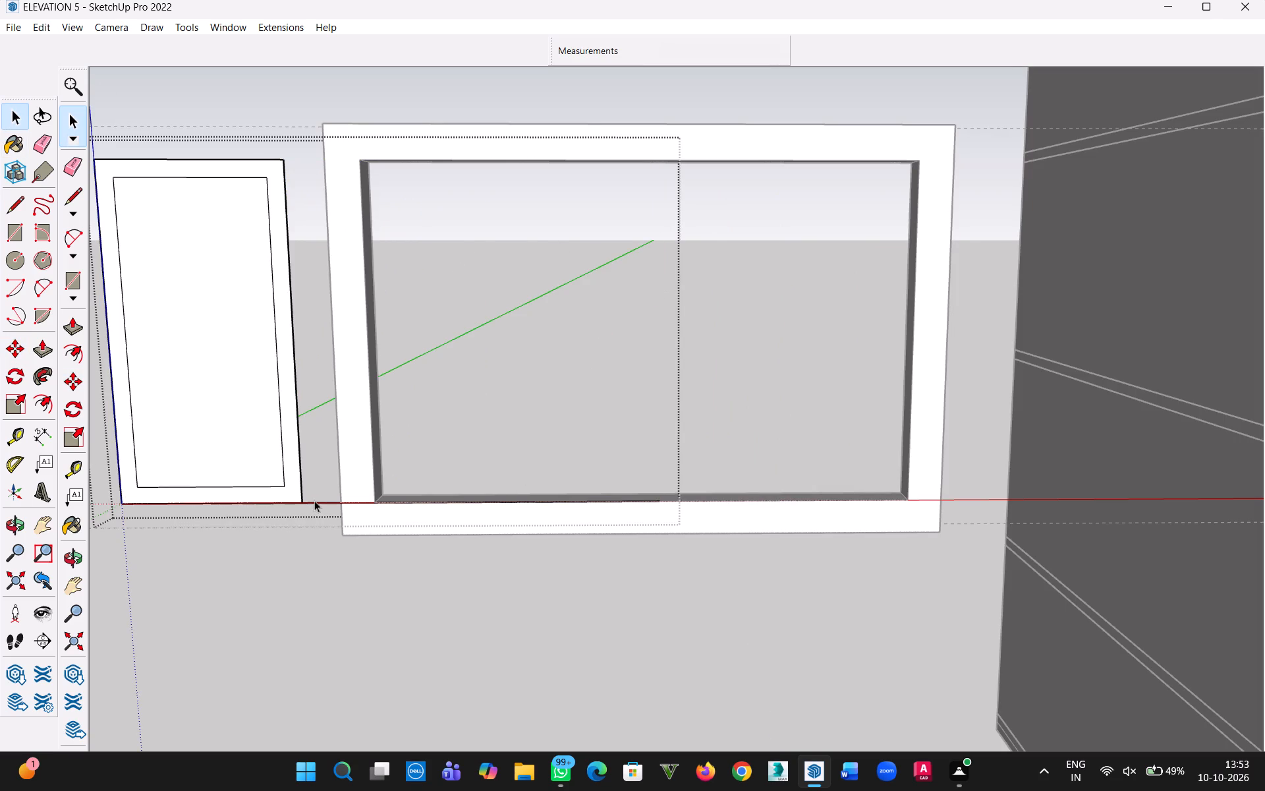
{"action": "left_click", "coordinate": [318, 506]}
{"action": "left_click", "coordinate": [322, 503]}
{"action": "key", "text": "Delete"}
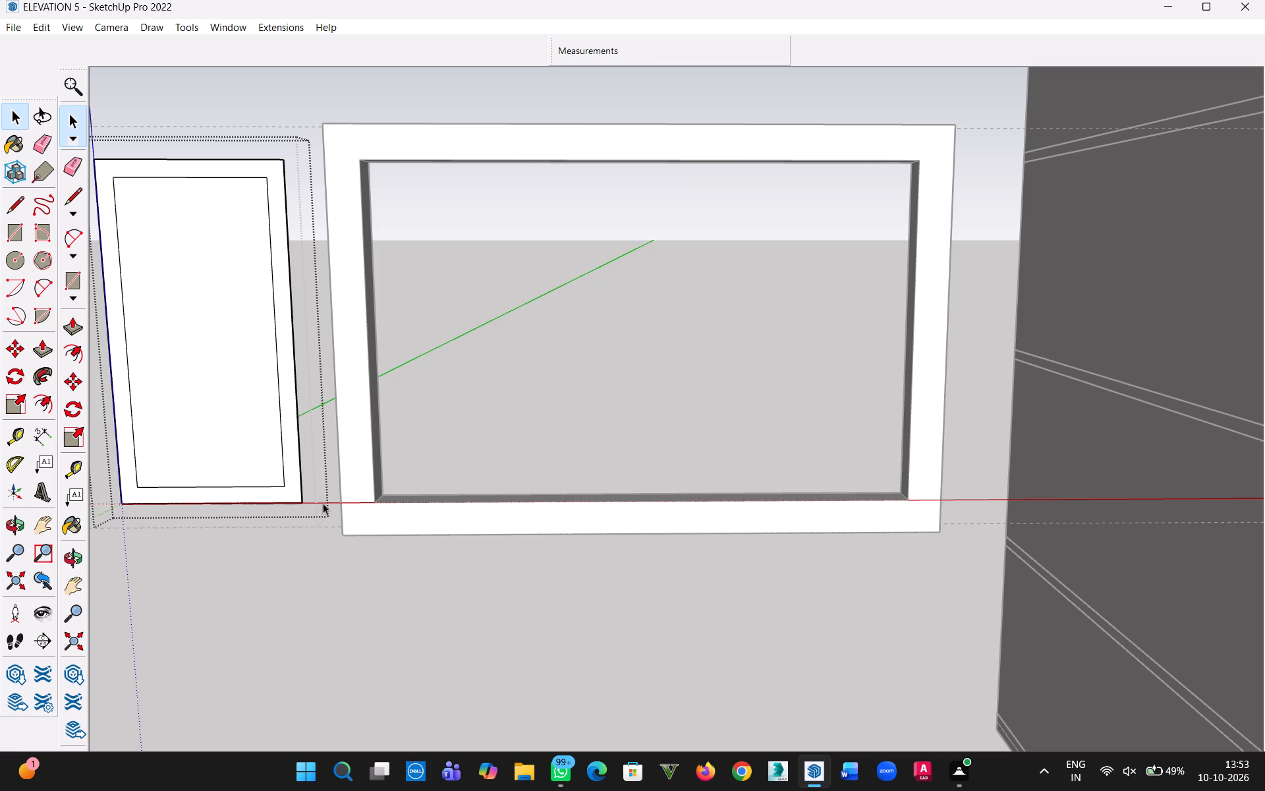
{"action": "left_click", "coordinate": [5, 121]}
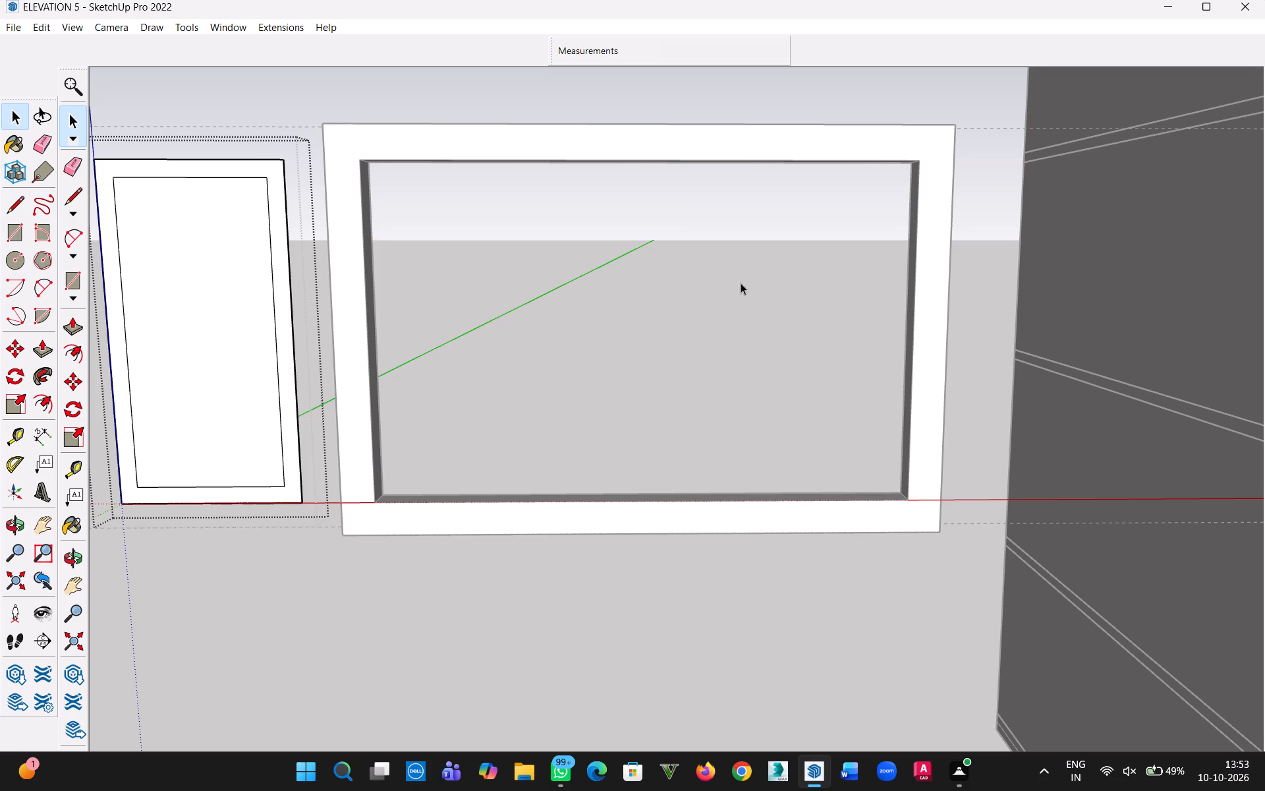
{"action": "left_click", "coordinate": [741, 283]}
Inside the panel group, Push/Pull the border face around the inner pane outward by 2".
{"action": "scroll", "coordinate": [223, 338], "scroll_direction": "down", "scroll_amount": 1}
{"action": "scroll", "coordinate": [230, 350], "scroll_direction": "up", "scroll_amount": 3}
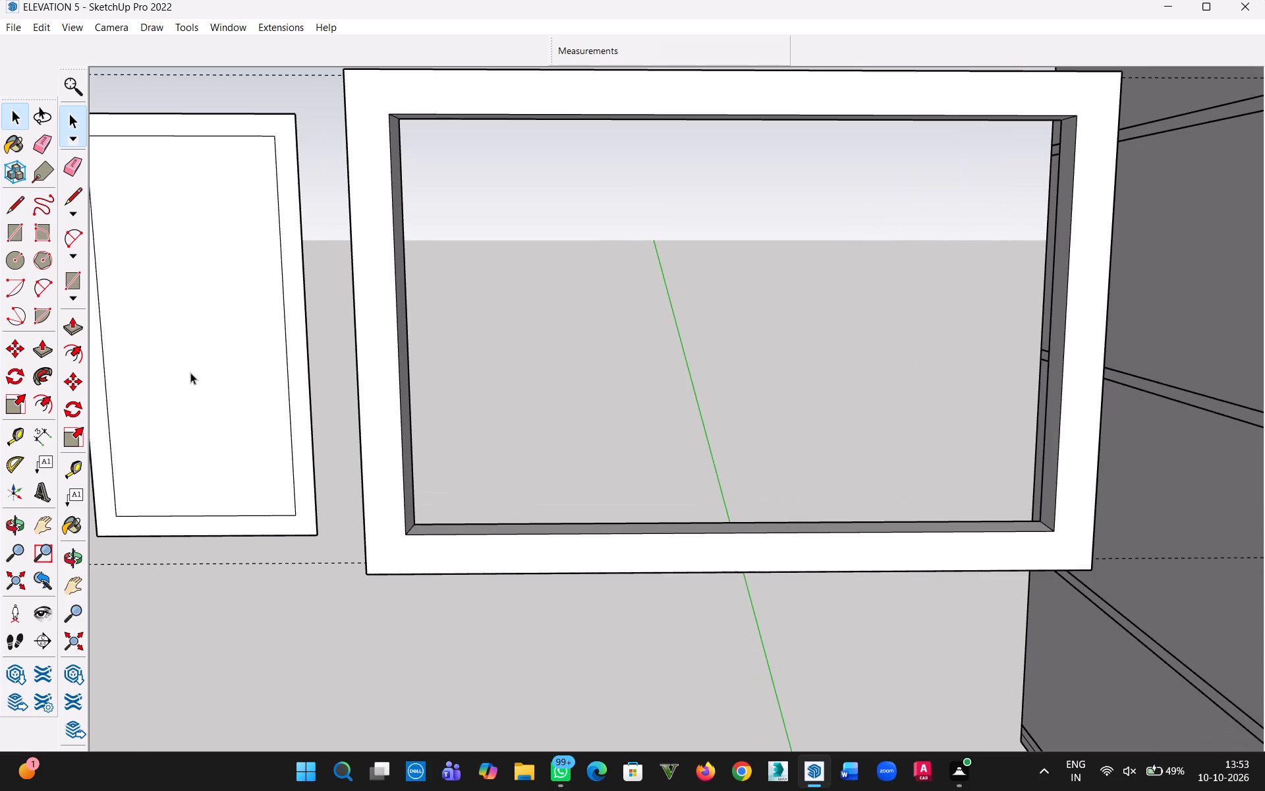
{"action": "middle_click_drag", "start_coordinate": [221, 333], "coordinate": [412, 403]}
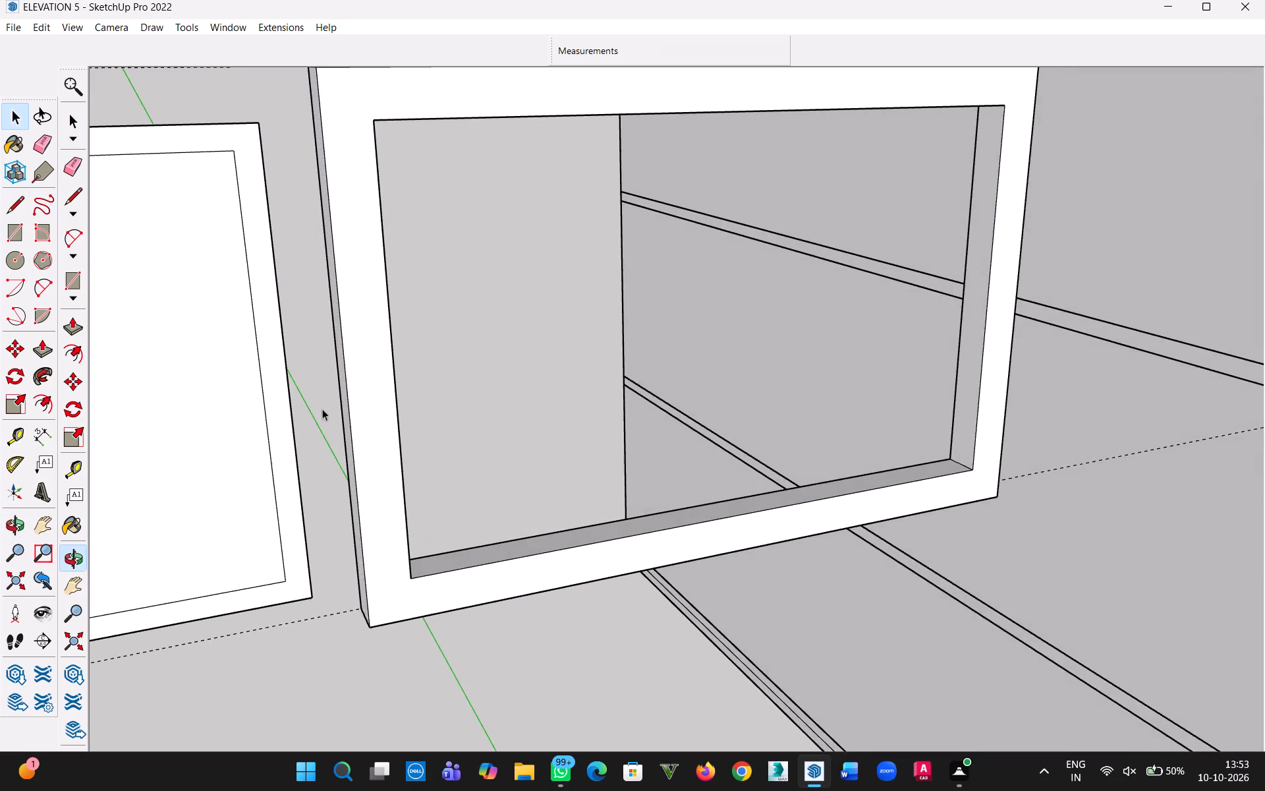
{"action": "scroll", "coordinate": [258, 413], "scroll_direction": "down", "scroll_amount": 5}
{"action": "middle_click_drag", "start_coordinate": [224, 423], "coordinate": [841, 399]}
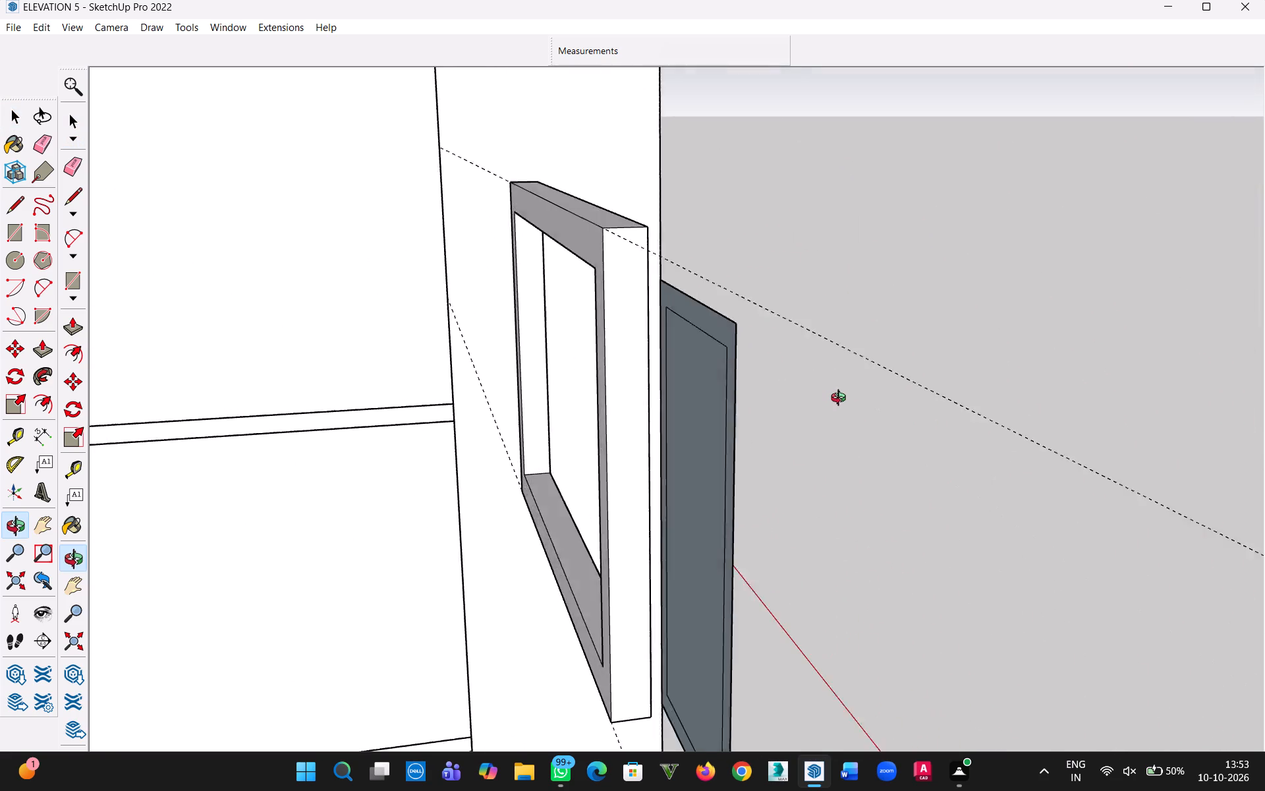
{"action": "middle_click_drag", "start_coordinate": [841, 399], "coordinate": [188, 442]}
{"action": "key", "text": "h"}
{"action": "left_click_drag", "start_coordinate": [263, 456], "coordinate": [507, 475]}
{"action": "middle_click_drag", "start_coordinate": [481, 478], "coordinate": [428, 477]}
{"action": "scroll", "coordinate": [416, 288], "scroll_direction": "up", "scroll_amount": 4}
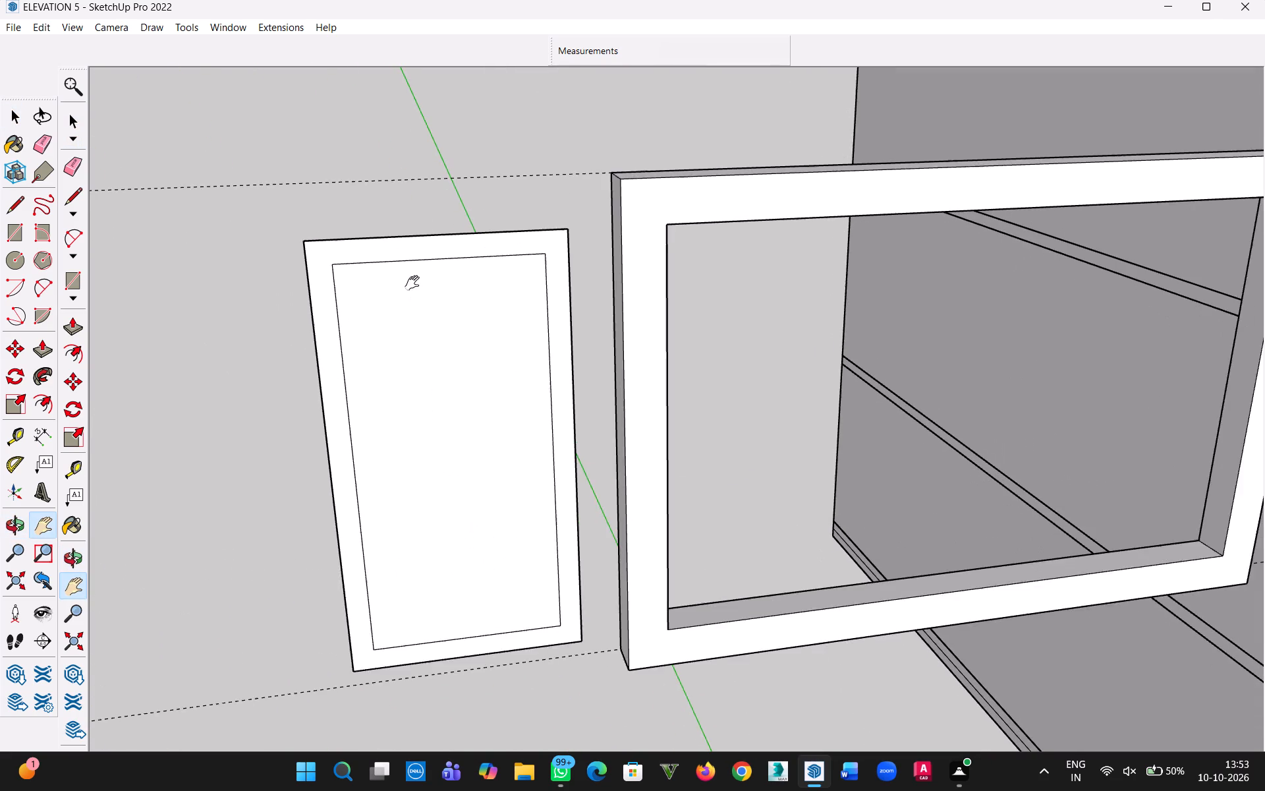
{"action": "scroll", "coordinate": [412, 295], "scroll_direction": "up", "scroll_amount": 2}
{"action": "key", "text": "p"}
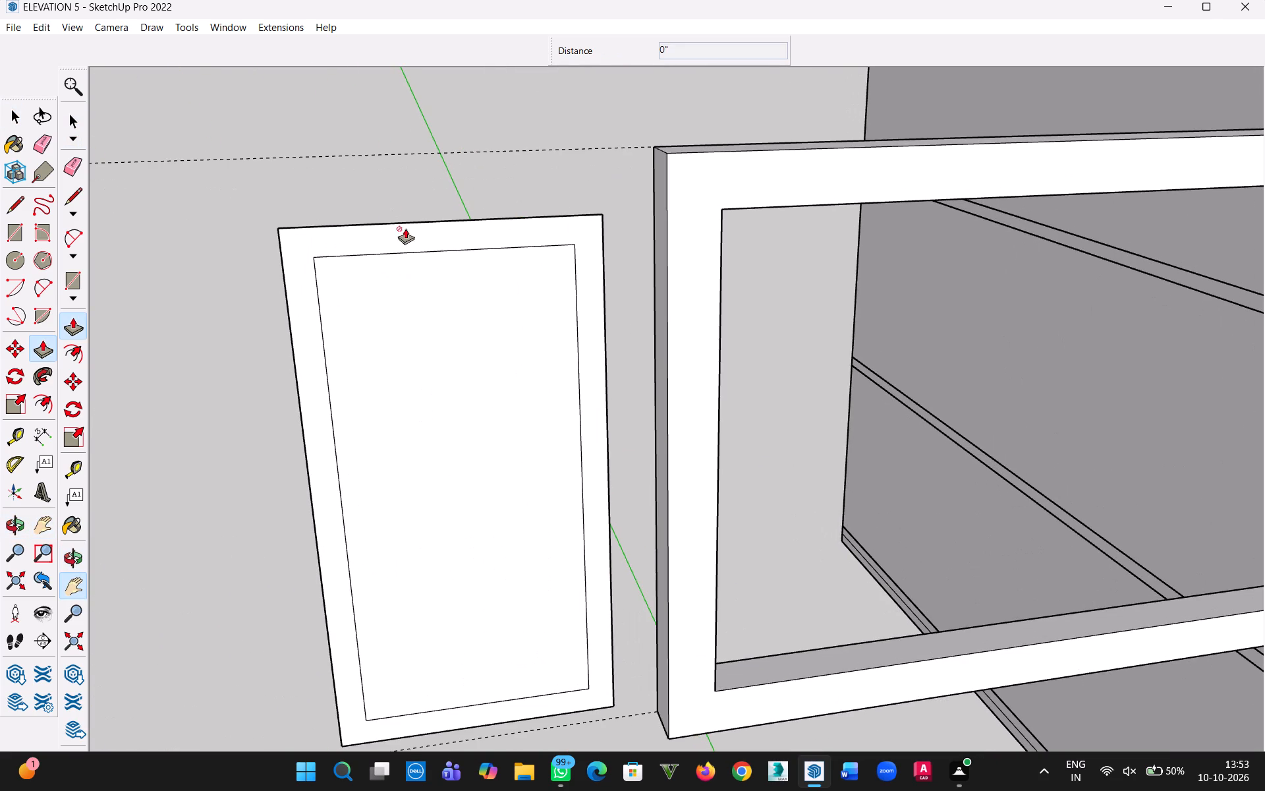
{"action": "left_click", "coordinate": [9, 115]}
{"action": "double_click", "coordinate": [377, 256]}
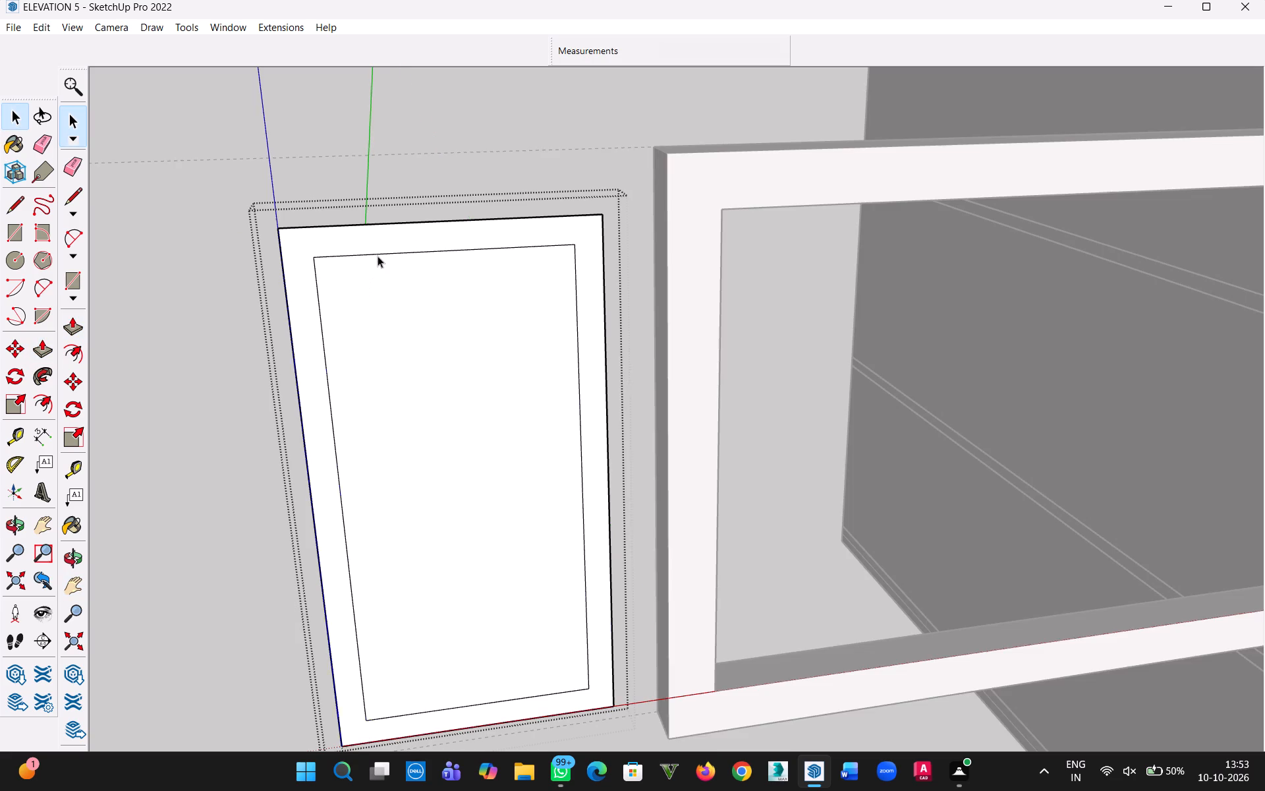
{"action": "key", "text": "p"}
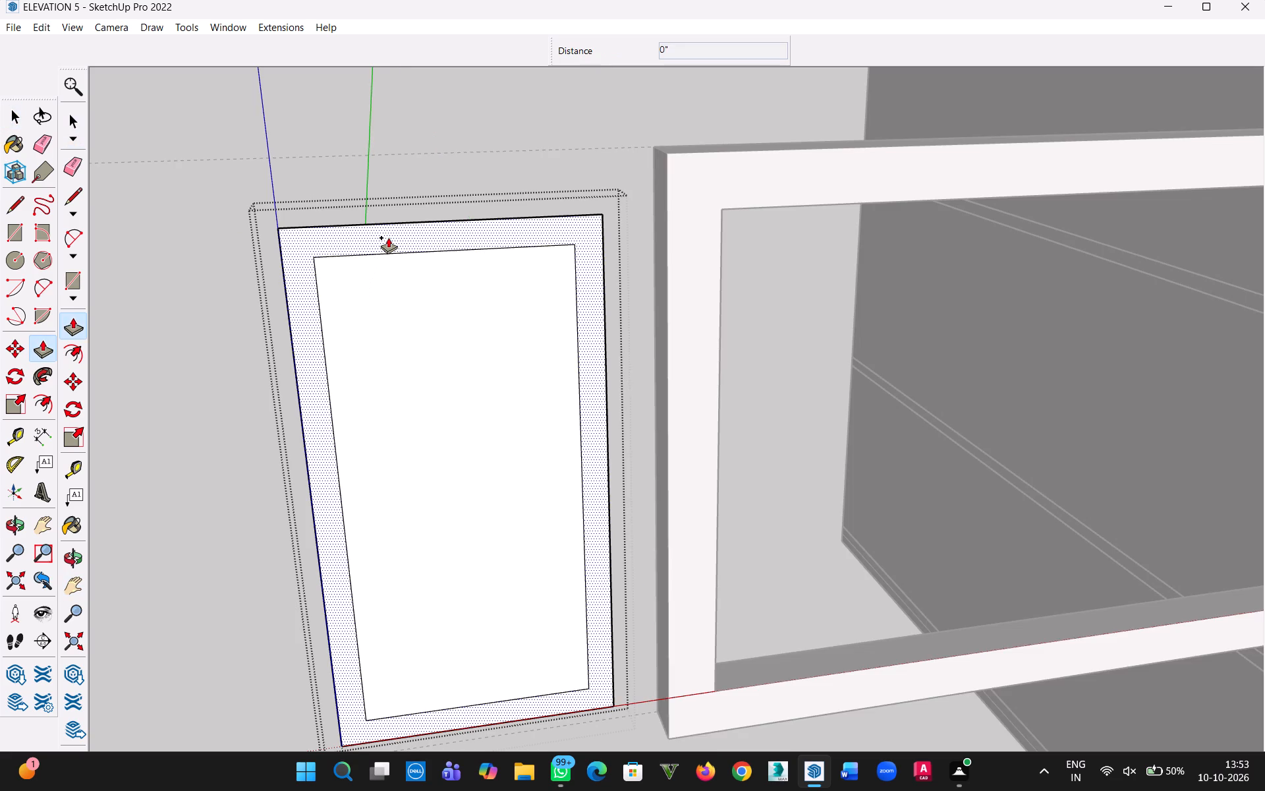
{"action": "left_click", "coordinate": [388, 237]}
{"action": "type", "text": "2\""}
{"action": "key", "text": "Return"}
{"action": "left_click", "coordinate": [20, 109]}
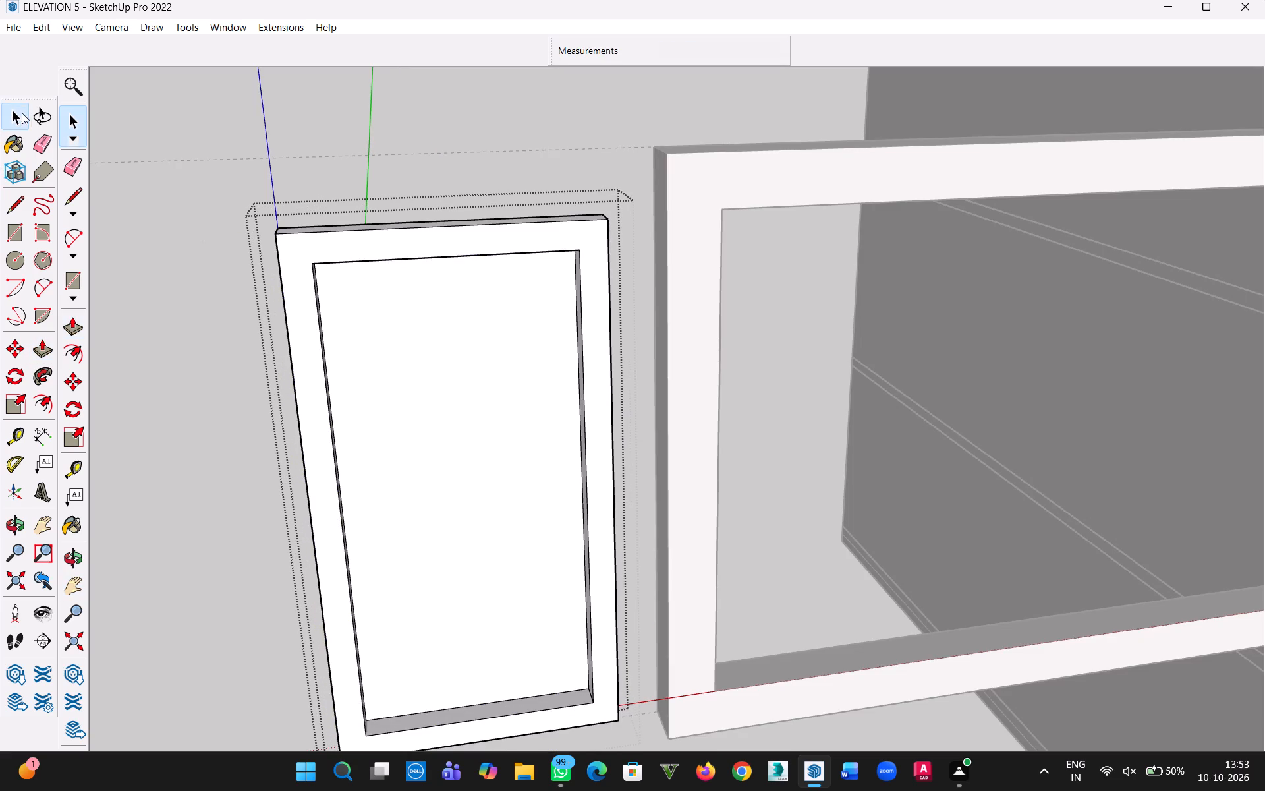
{"action": "left_click", "coordinate": [149, 314]}
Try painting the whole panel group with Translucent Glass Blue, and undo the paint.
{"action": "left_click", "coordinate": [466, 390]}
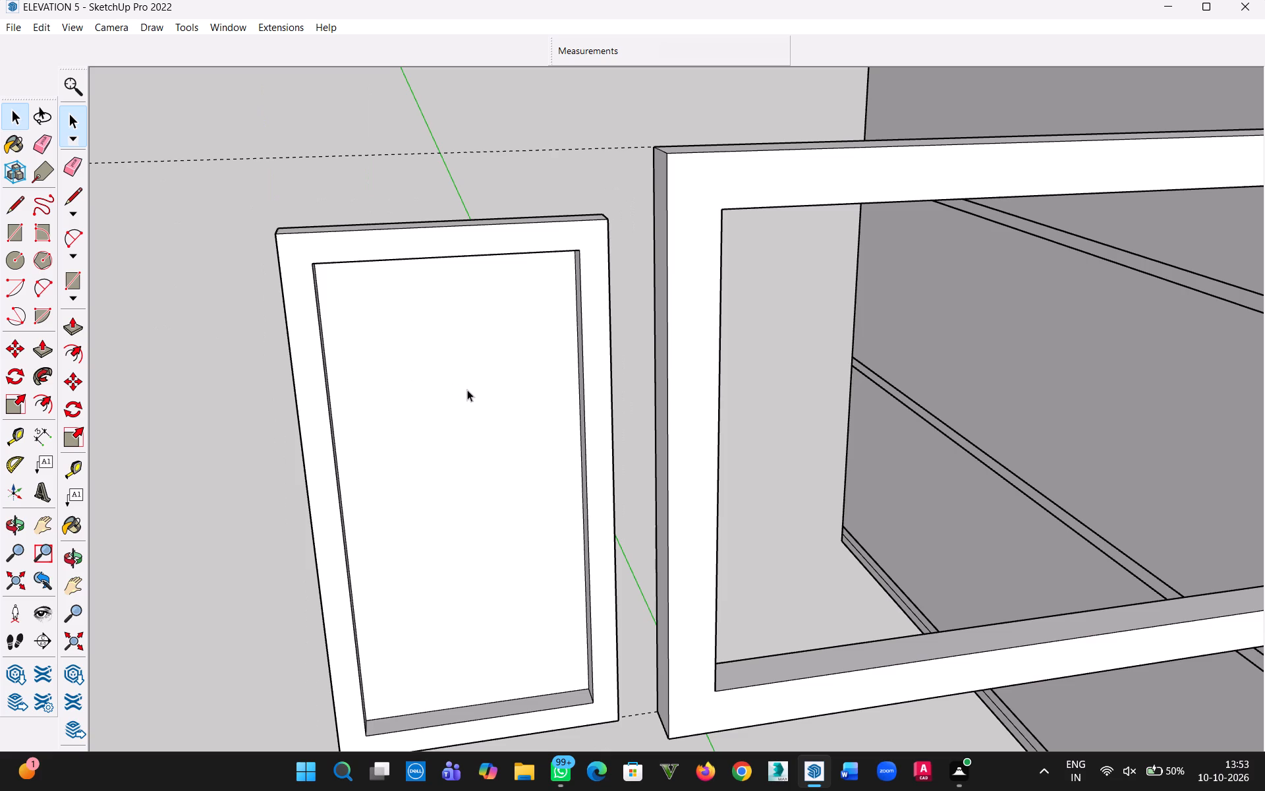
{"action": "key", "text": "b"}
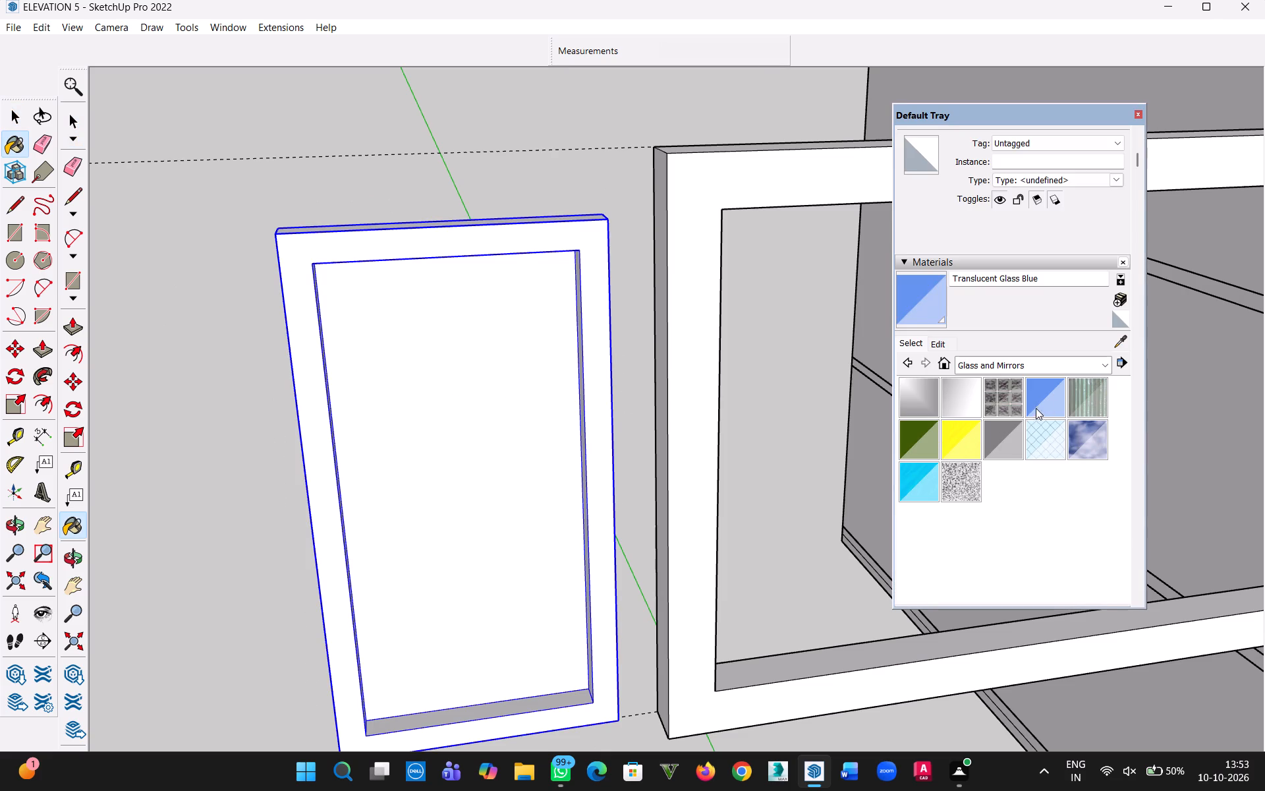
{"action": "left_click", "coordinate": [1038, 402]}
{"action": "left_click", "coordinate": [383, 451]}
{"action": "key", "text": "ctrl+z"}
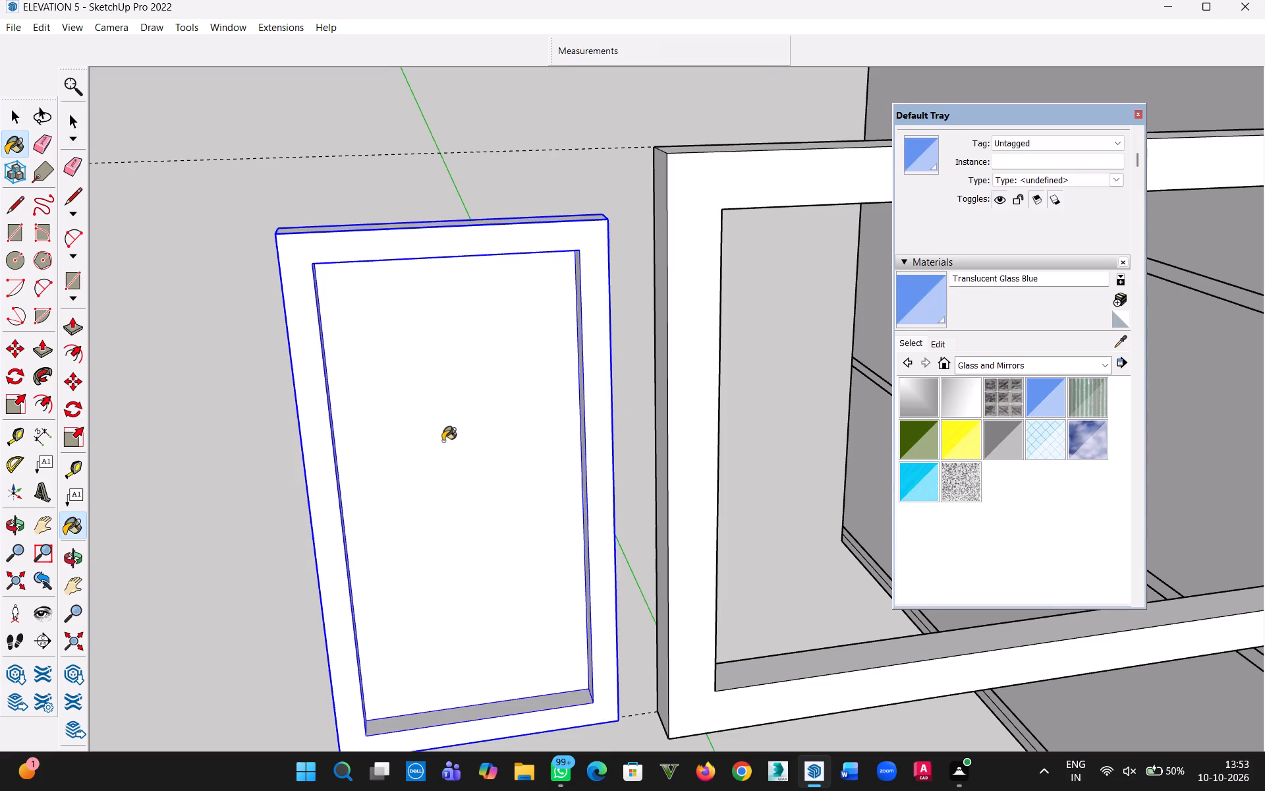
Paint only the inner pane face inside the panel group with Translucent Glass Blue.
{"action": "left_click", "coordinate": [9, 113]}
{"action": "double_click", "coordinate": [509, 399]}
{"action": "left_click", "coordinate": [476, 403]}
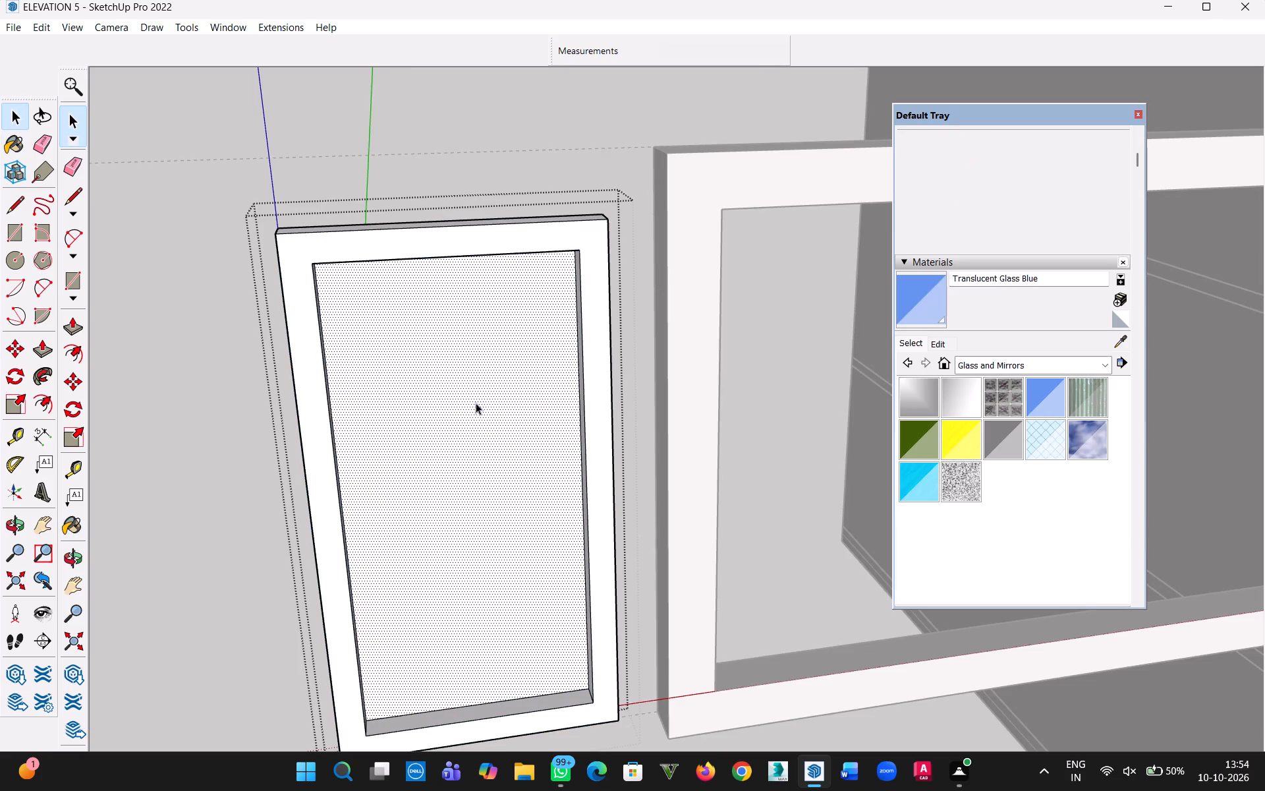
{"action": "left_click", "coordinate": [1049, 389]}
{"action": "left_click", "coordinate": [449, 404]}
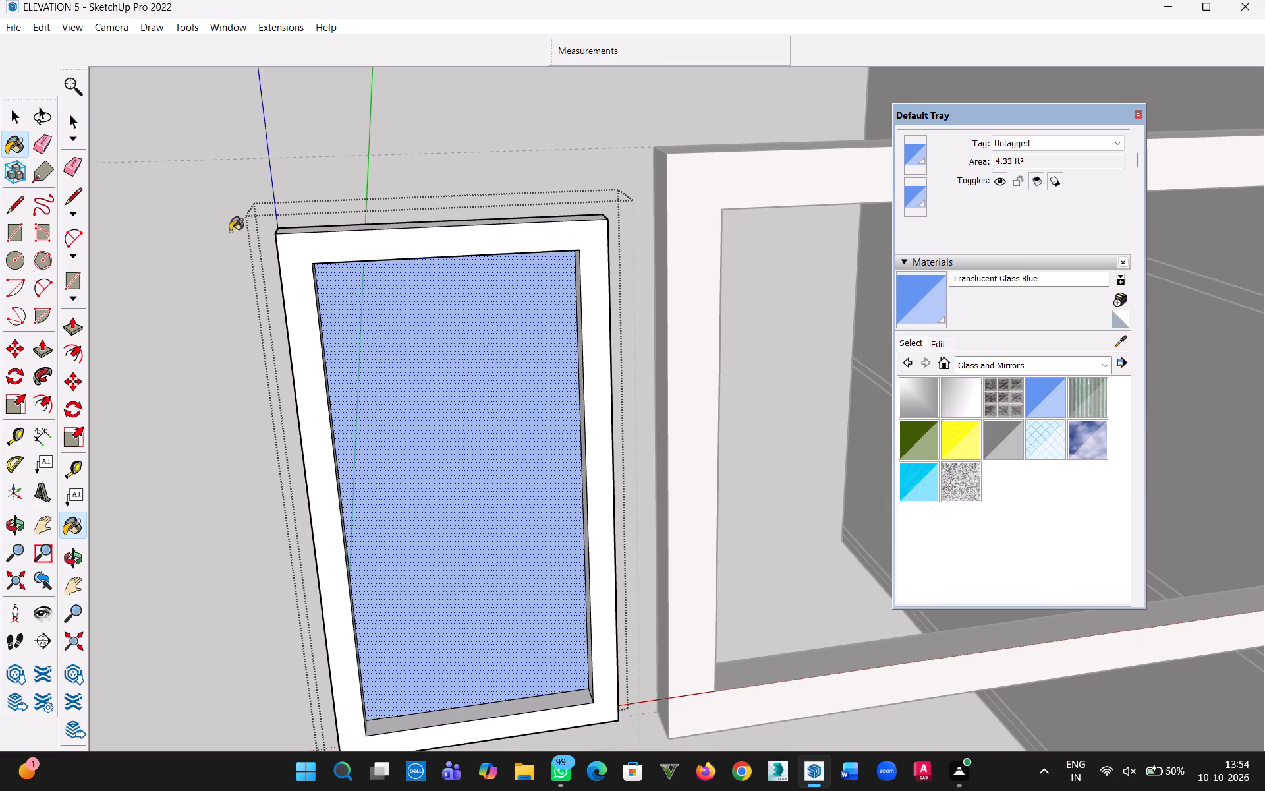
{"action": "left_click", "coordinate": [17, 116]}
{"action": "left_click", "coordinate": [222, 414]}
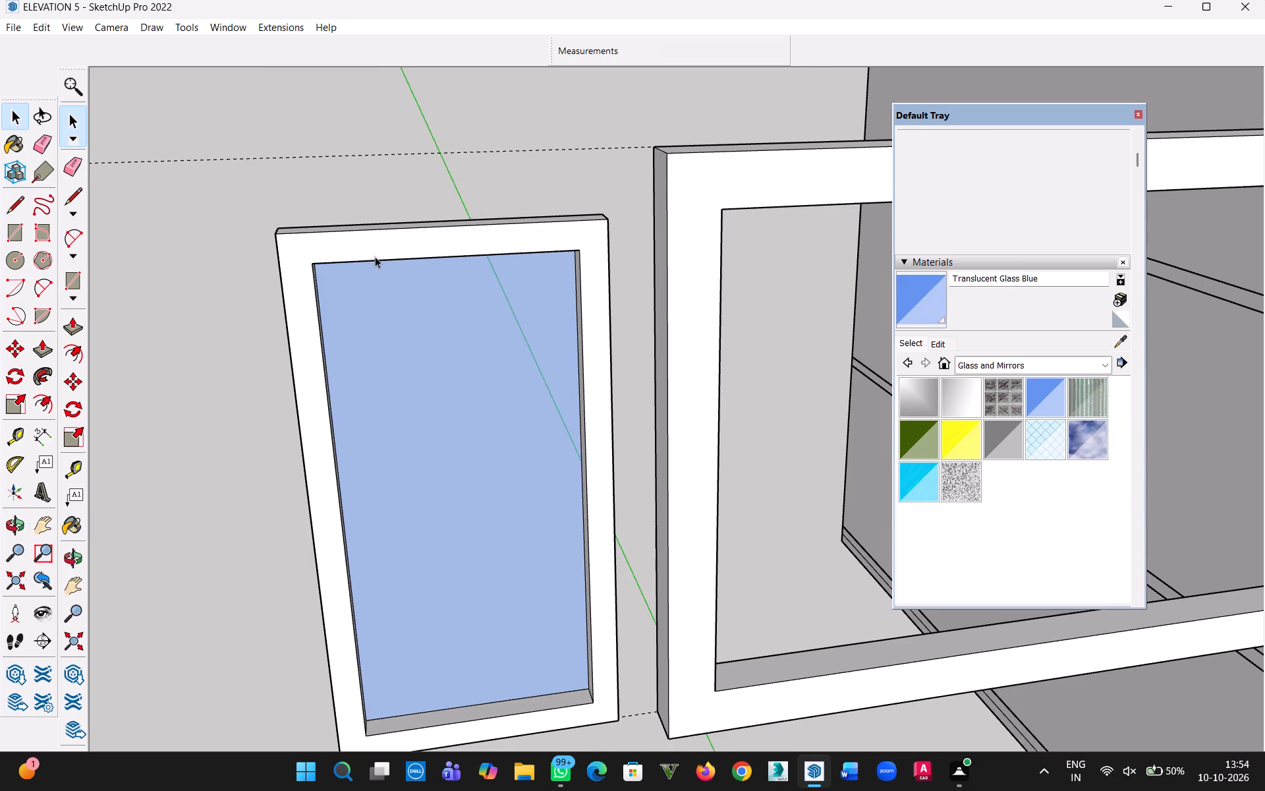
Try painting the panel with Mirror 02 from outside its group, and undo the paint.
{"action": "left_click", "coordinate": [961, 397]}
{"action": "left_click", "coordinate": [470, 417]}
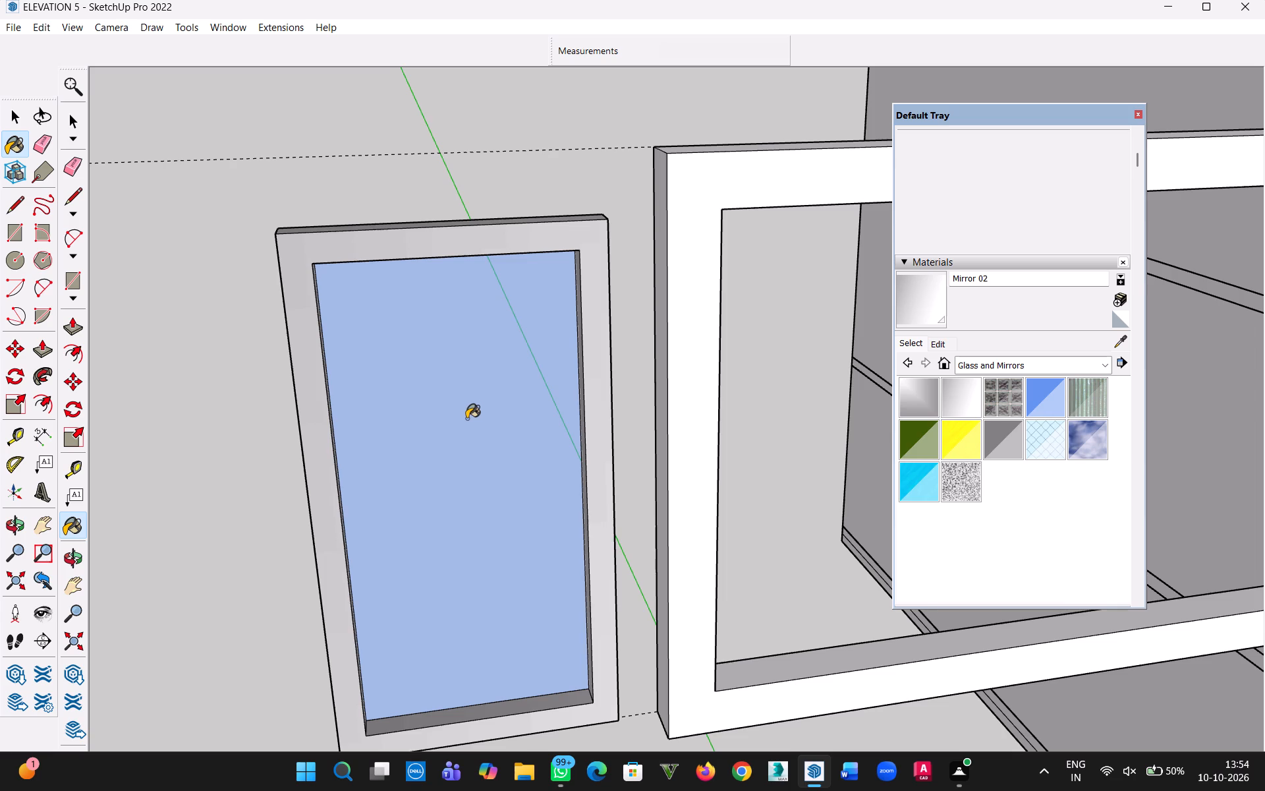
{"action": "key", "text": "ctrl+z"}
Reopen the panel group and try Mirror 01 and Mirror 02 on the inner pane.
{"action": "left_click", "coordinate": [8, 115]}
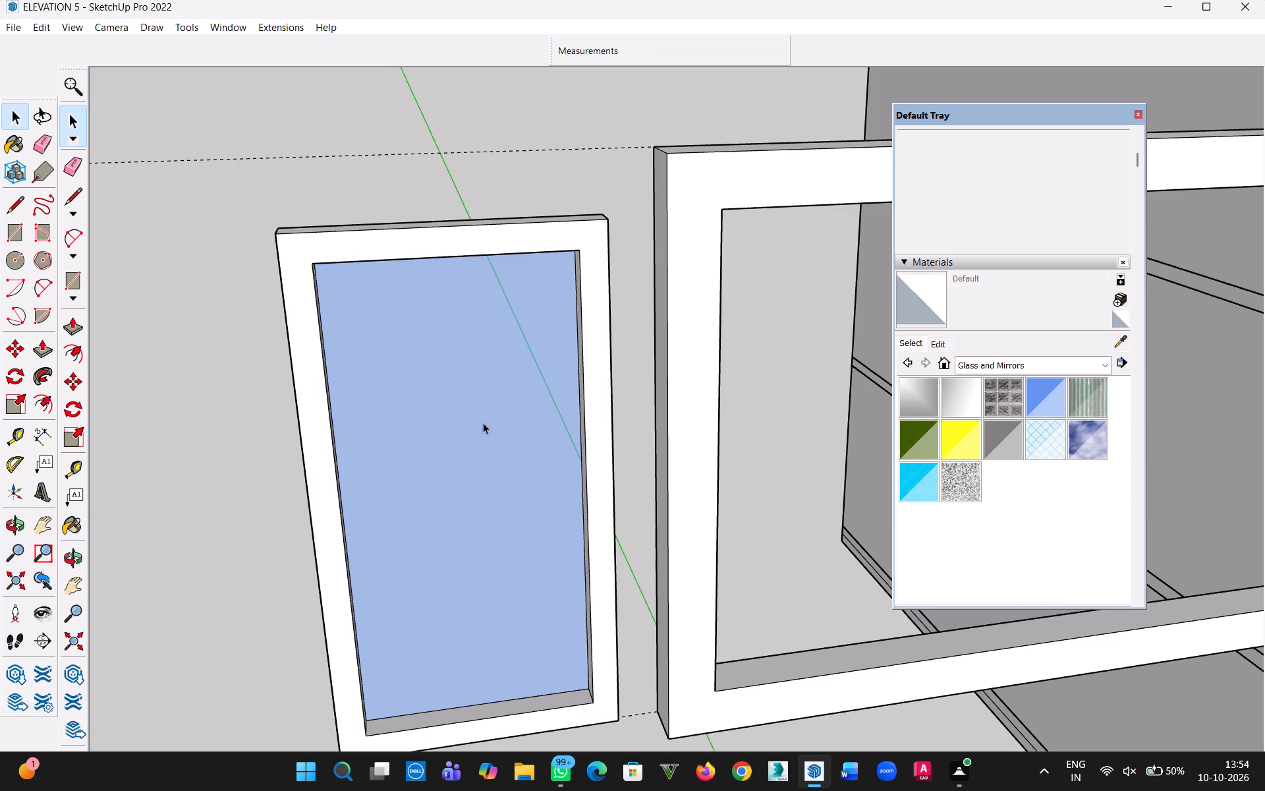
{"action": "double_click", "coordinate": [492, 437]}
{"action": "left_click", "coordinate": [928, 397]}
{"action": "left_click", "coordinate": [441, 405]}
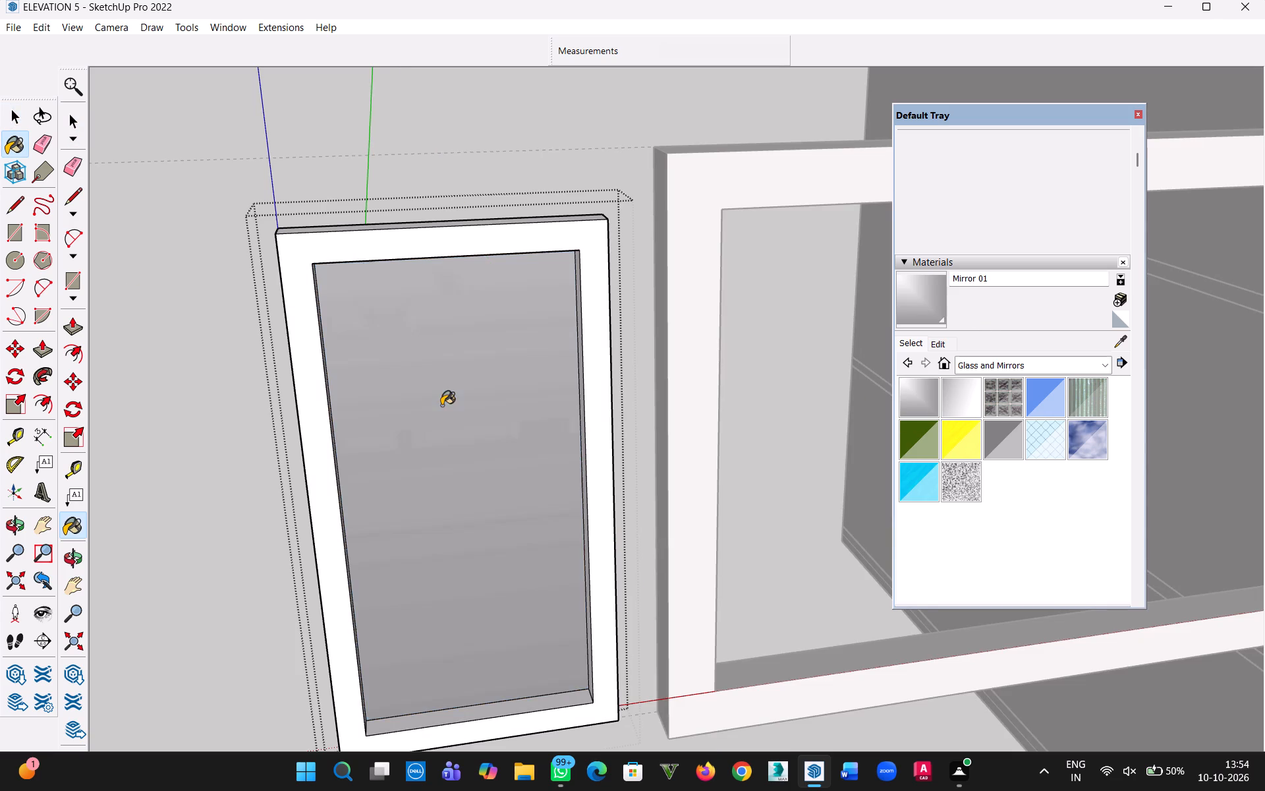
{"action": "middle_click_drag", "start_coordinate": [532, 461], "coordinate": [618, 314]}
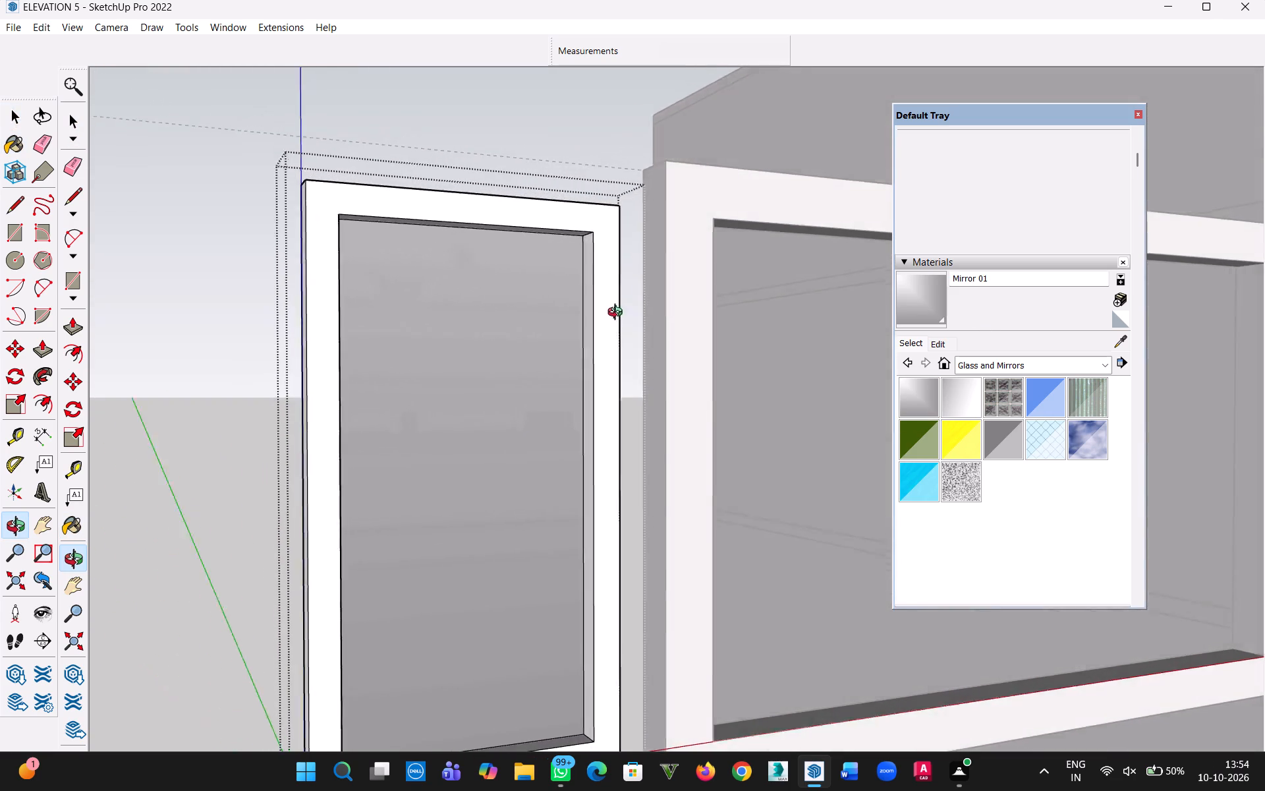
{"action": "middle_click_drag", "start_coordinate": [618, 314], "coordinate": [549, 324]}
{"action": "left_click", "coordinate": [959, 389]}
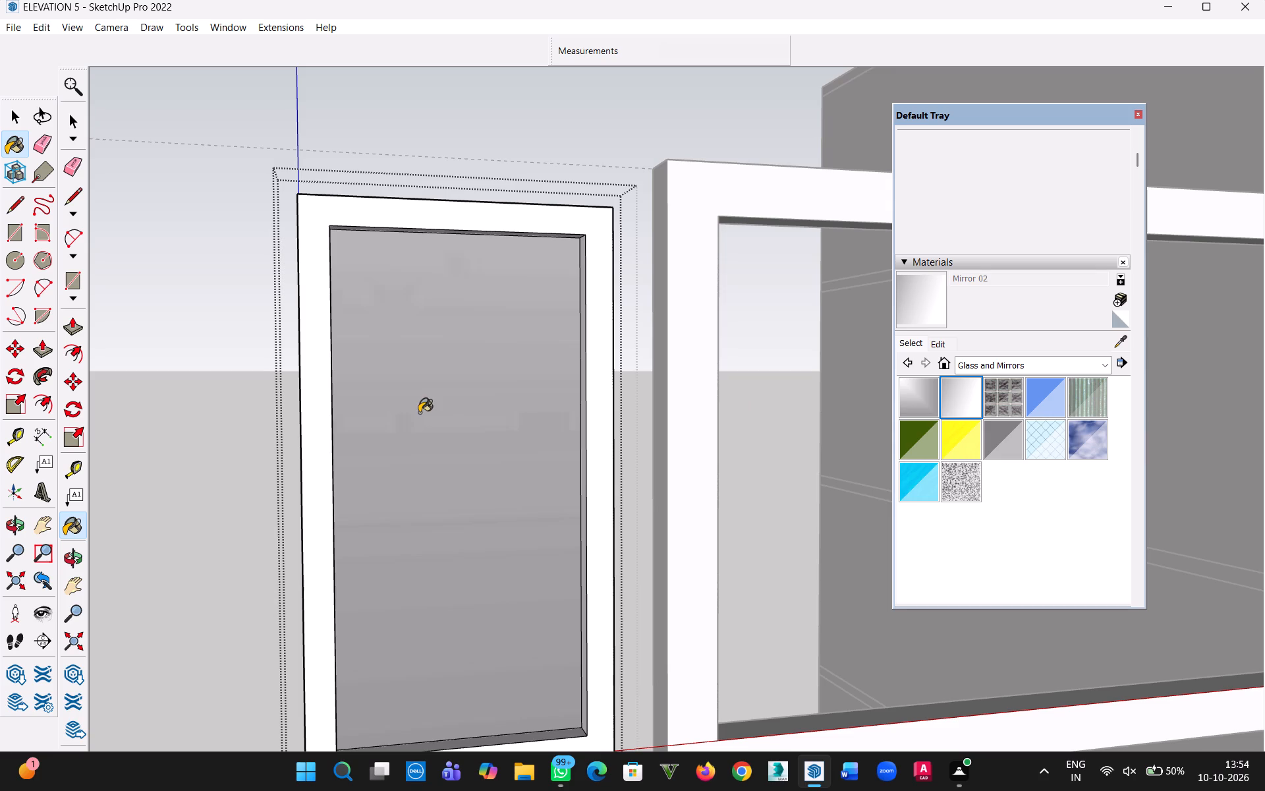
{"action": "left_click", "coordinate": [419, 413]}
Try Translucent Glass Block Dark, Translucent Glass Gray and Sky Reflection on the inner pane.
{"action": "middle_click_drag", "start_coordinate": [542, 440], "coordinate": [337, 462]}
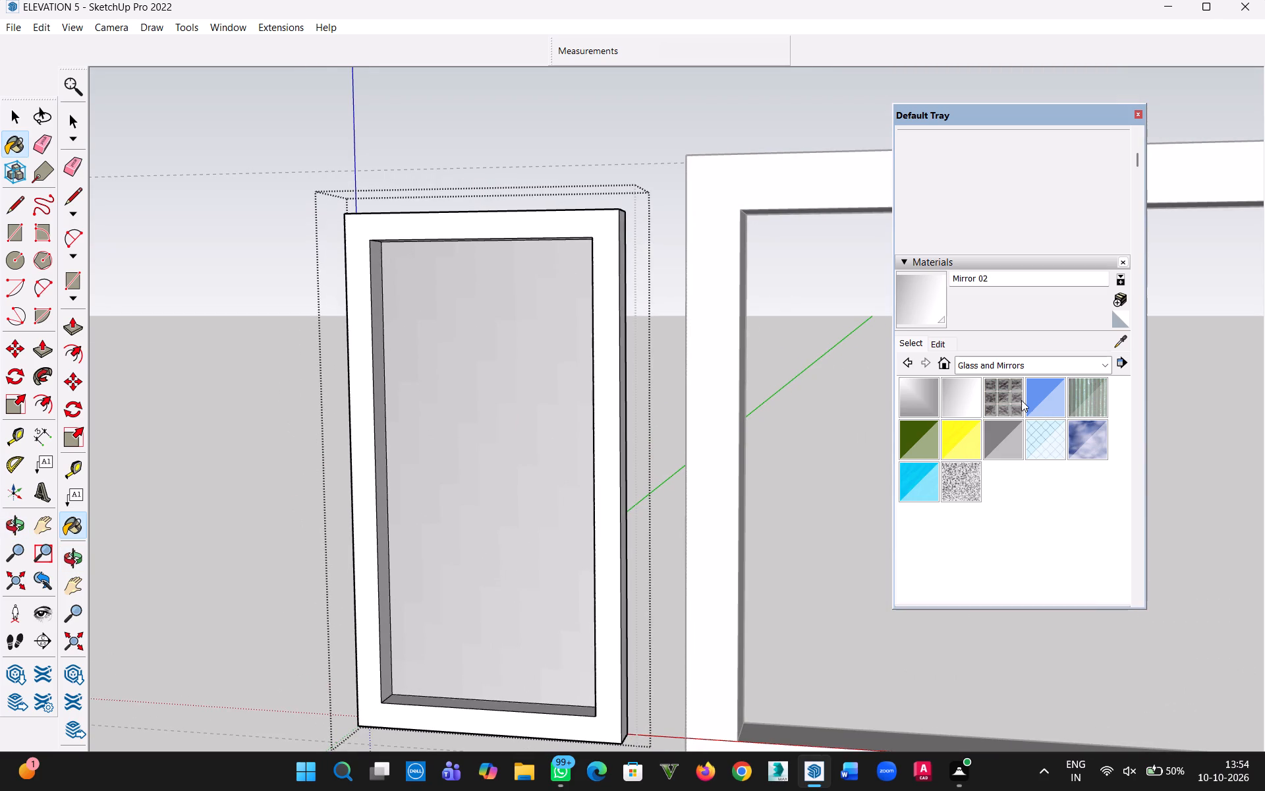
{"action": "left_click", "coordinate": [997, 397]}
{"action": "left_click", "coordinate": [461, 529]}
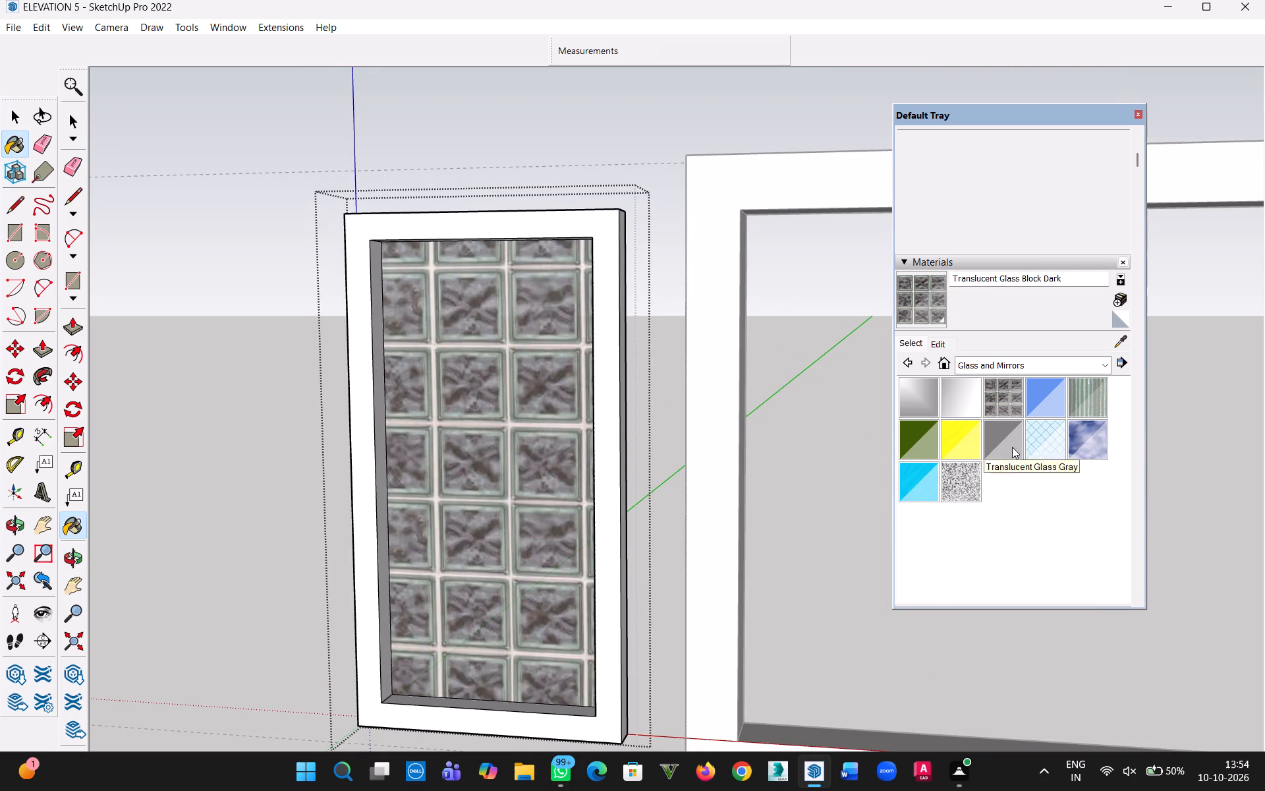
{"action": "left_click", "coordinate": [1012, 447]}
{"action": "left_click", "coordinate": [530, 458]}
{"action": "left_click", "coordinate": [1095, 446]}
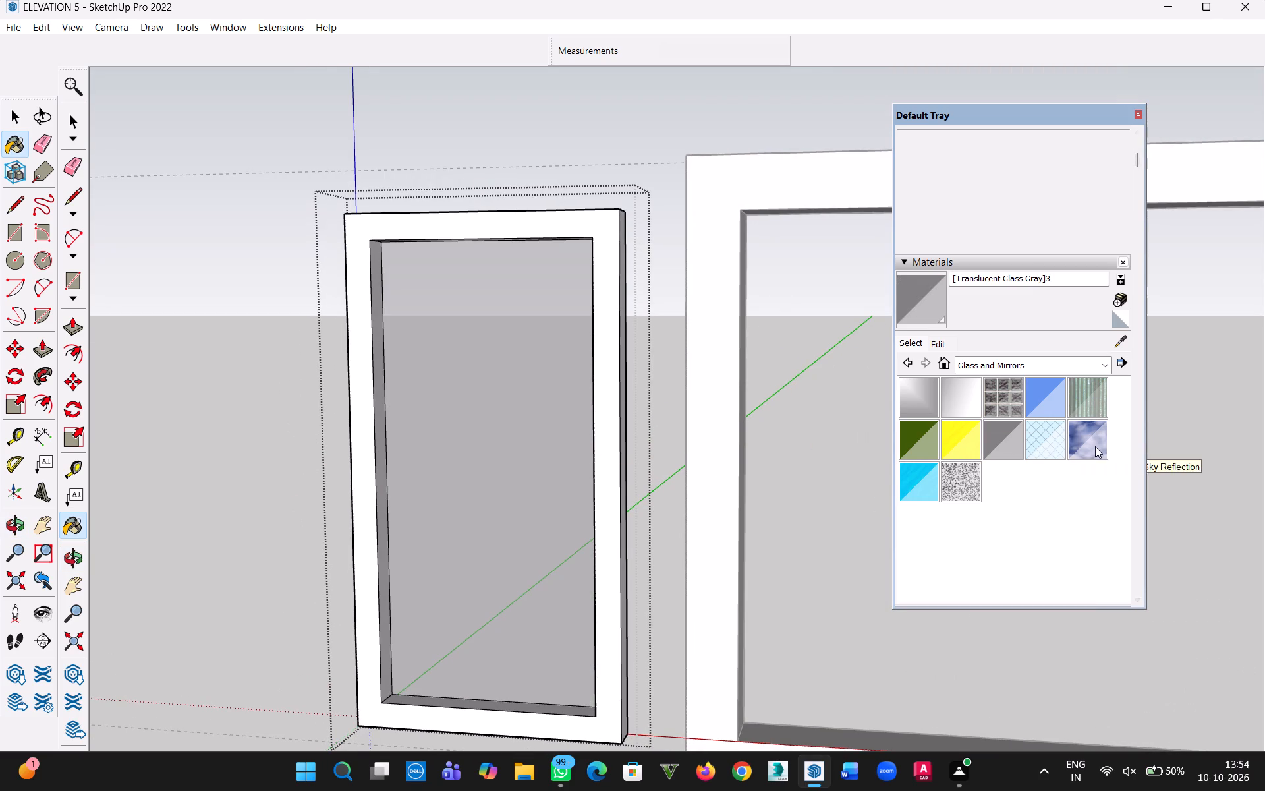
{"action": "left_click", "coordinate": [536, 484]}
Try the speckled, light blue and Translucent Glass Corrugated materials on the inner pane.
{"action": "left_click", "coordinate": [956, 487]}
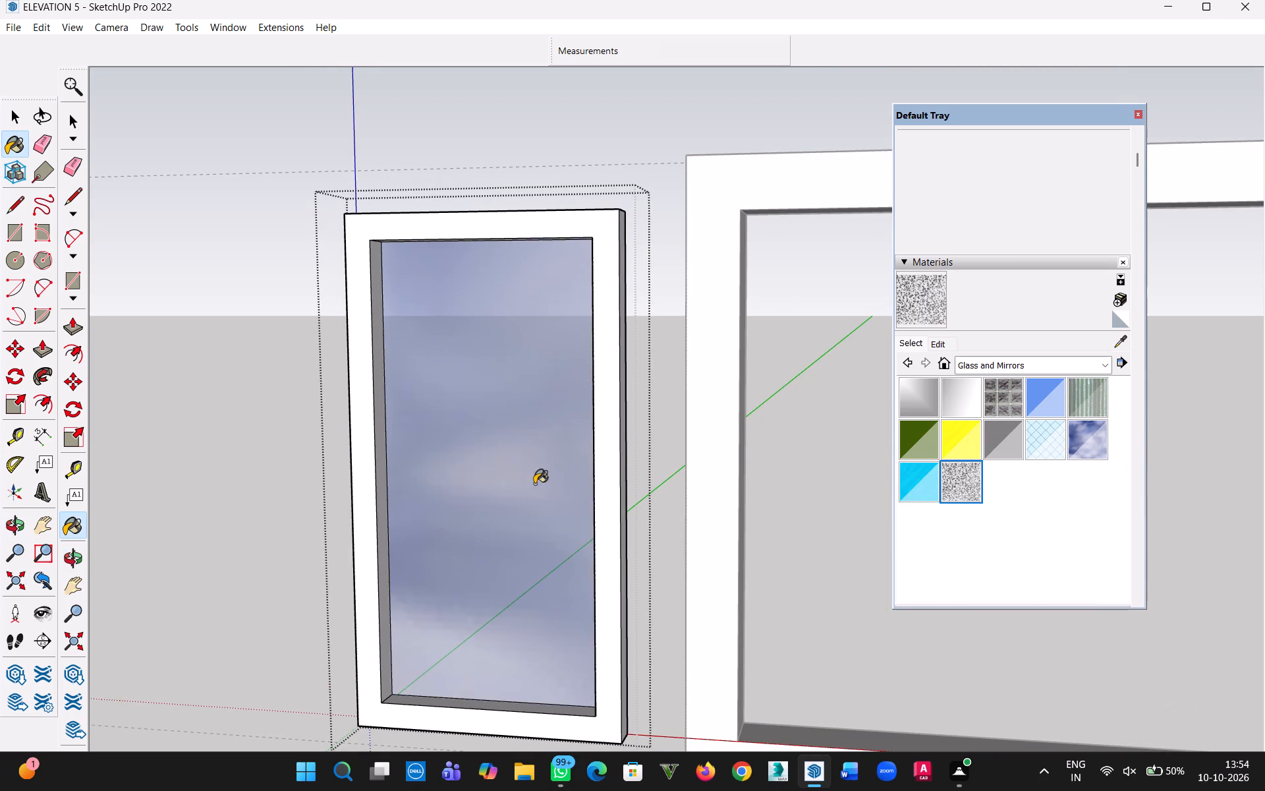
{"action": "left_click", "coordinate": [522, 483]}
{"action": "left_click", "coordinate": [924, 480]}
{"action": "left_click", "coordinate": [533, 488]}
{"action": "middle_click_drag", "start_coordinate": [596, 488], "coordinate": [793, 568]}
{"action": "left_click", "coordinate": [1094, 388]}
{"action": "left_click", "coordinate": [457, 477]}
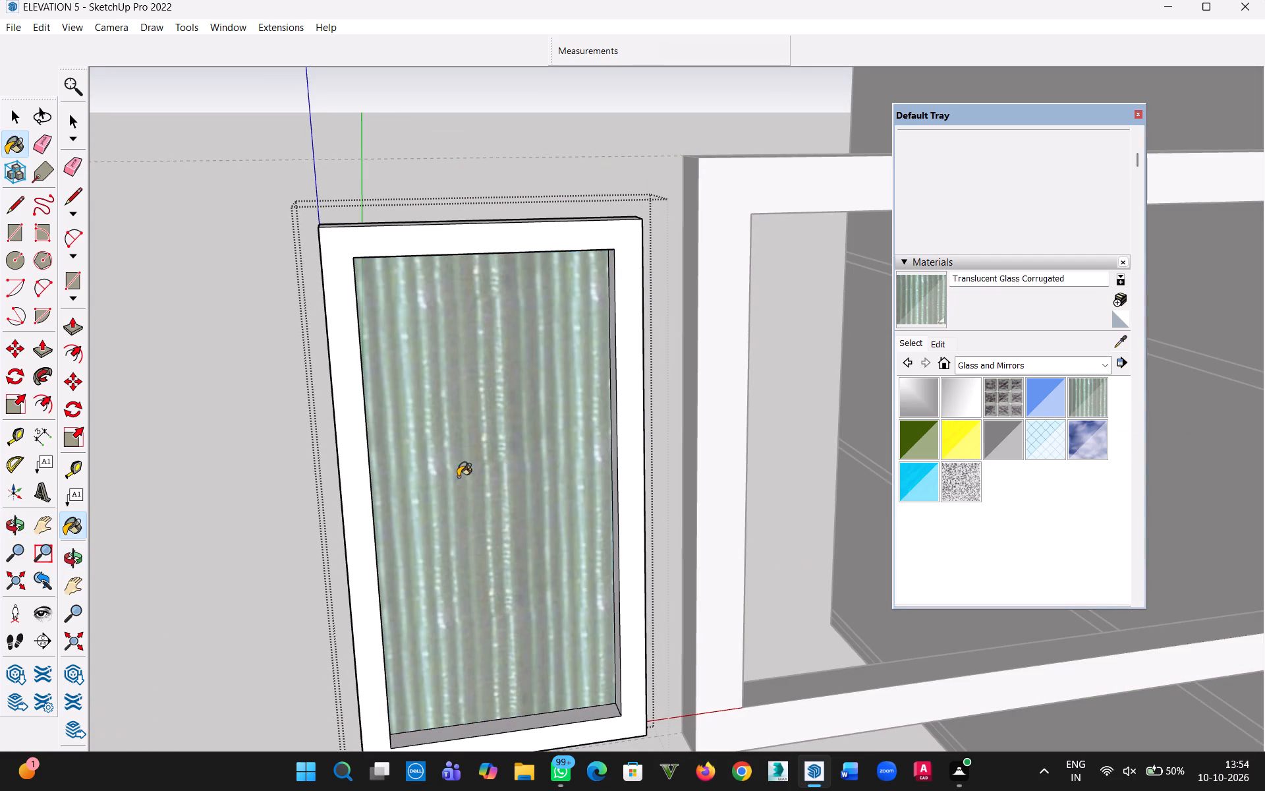
Paint the inner pane with the Mirror 01 material.
{"action": "middle_click_drag", "start_coordinate": [940, 474], "coordinate": [871, 484]}
{"action": "left_click", "coordinate": [972, 406]}
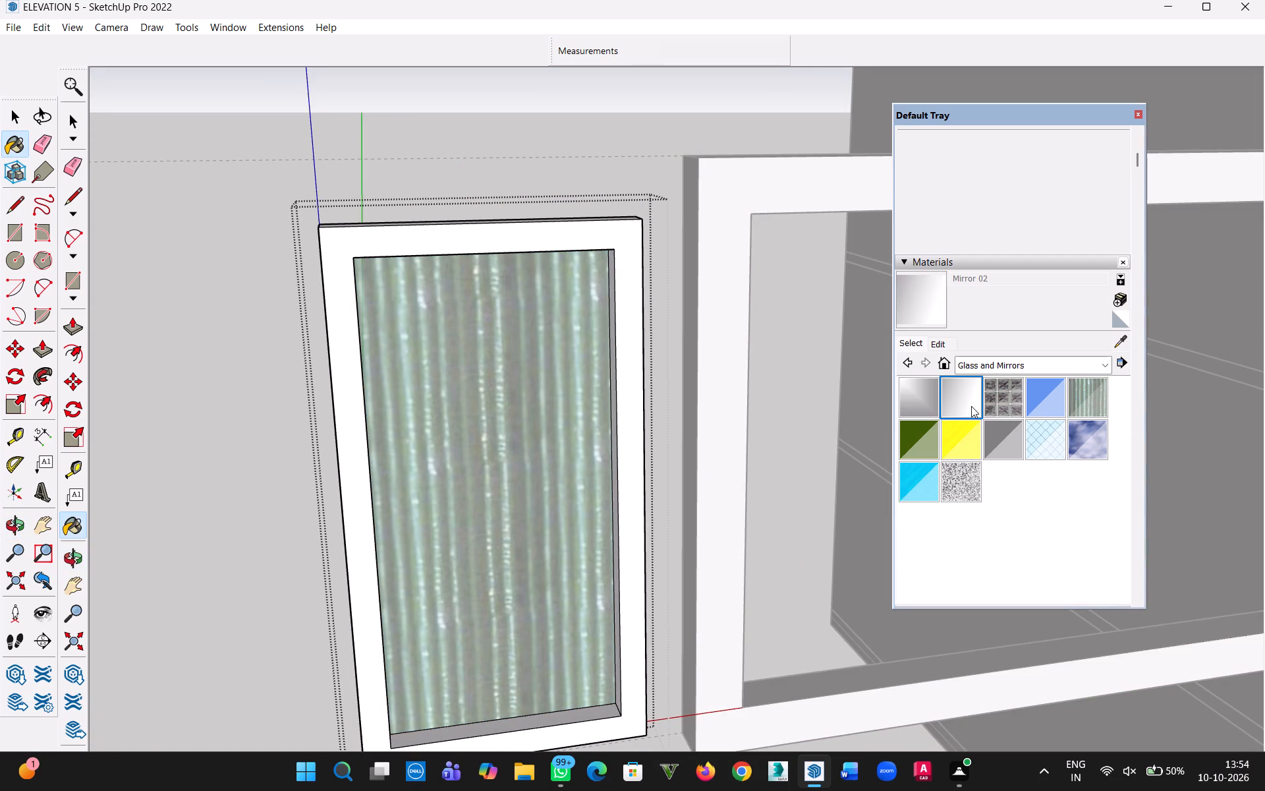
{"action": "left_click", "coordinate": [924, 402]}
{"action": "left_click", "coordinate": [563, 445]}
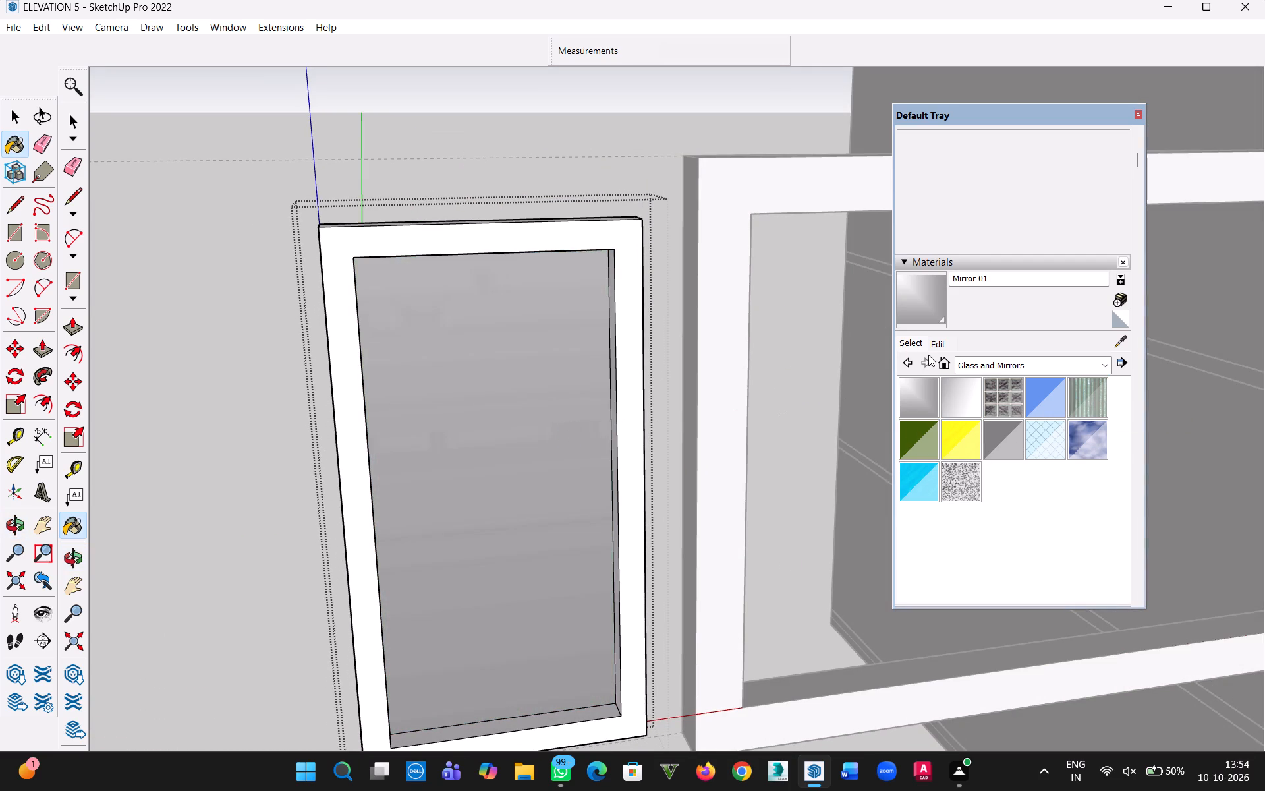
Darken the Mirror 01 material by lowering its lightness, and leave the panel group.
{"action": "left_click", "coordinate": [940, 347]}
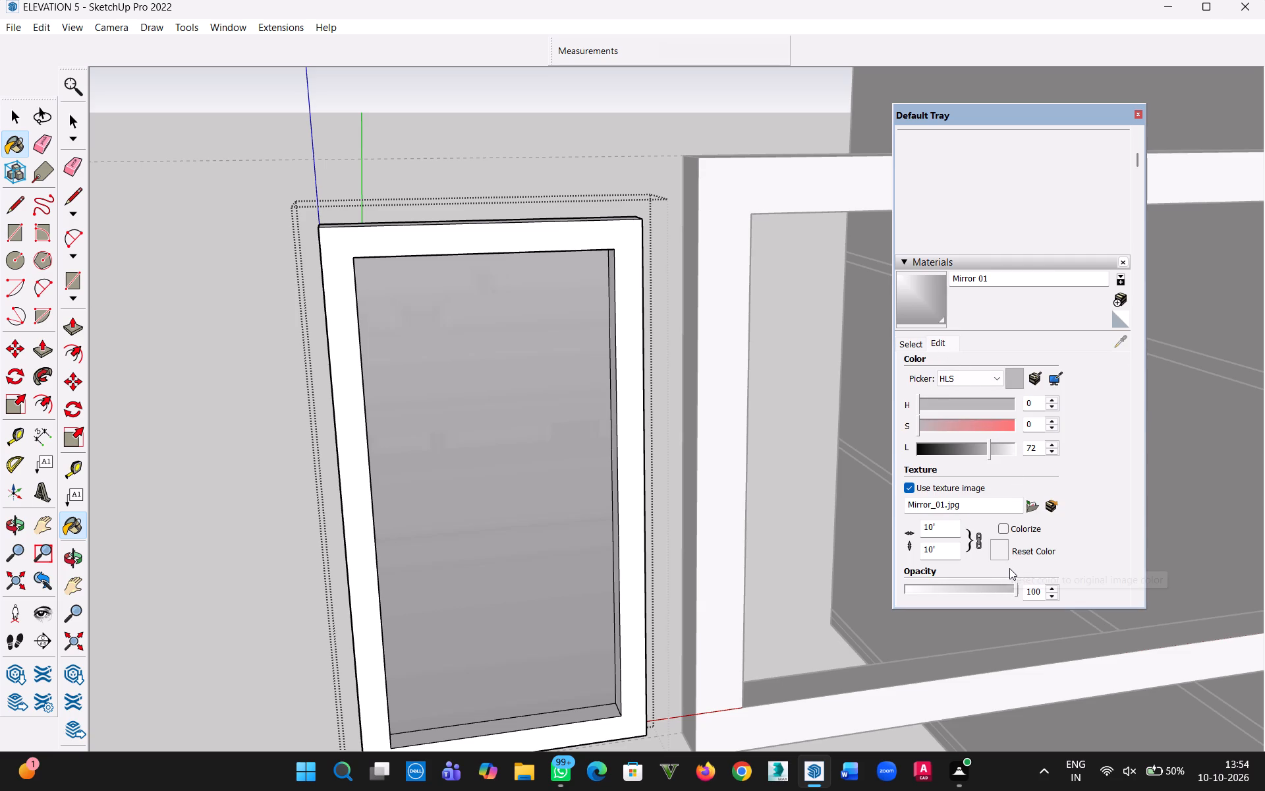
{"action": "left_click", "coordinate": [1001, 449]}
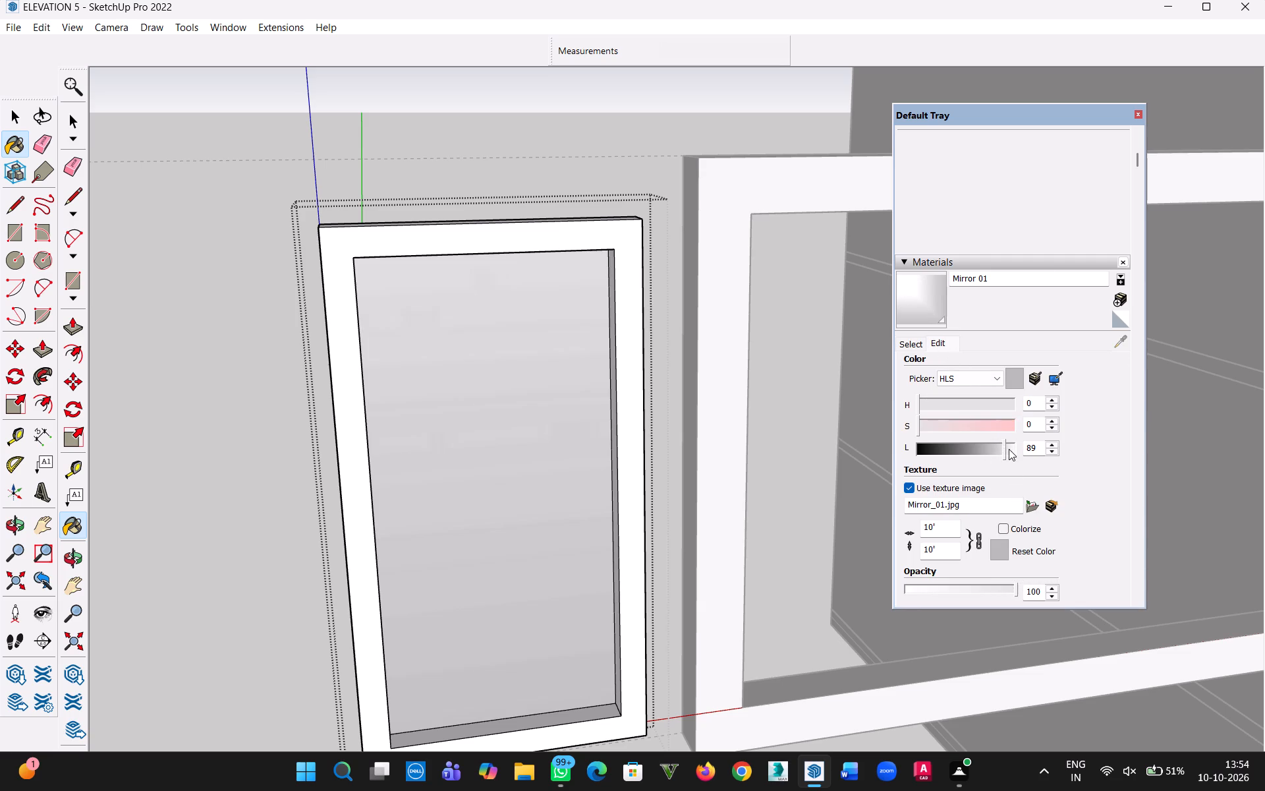
{"action": "left_click", "coordinate": [972, 449]}
{"action": "left_click", "coordinate": [952, 451]}
{"action": "left_click", "coordinate": [981, 448]}
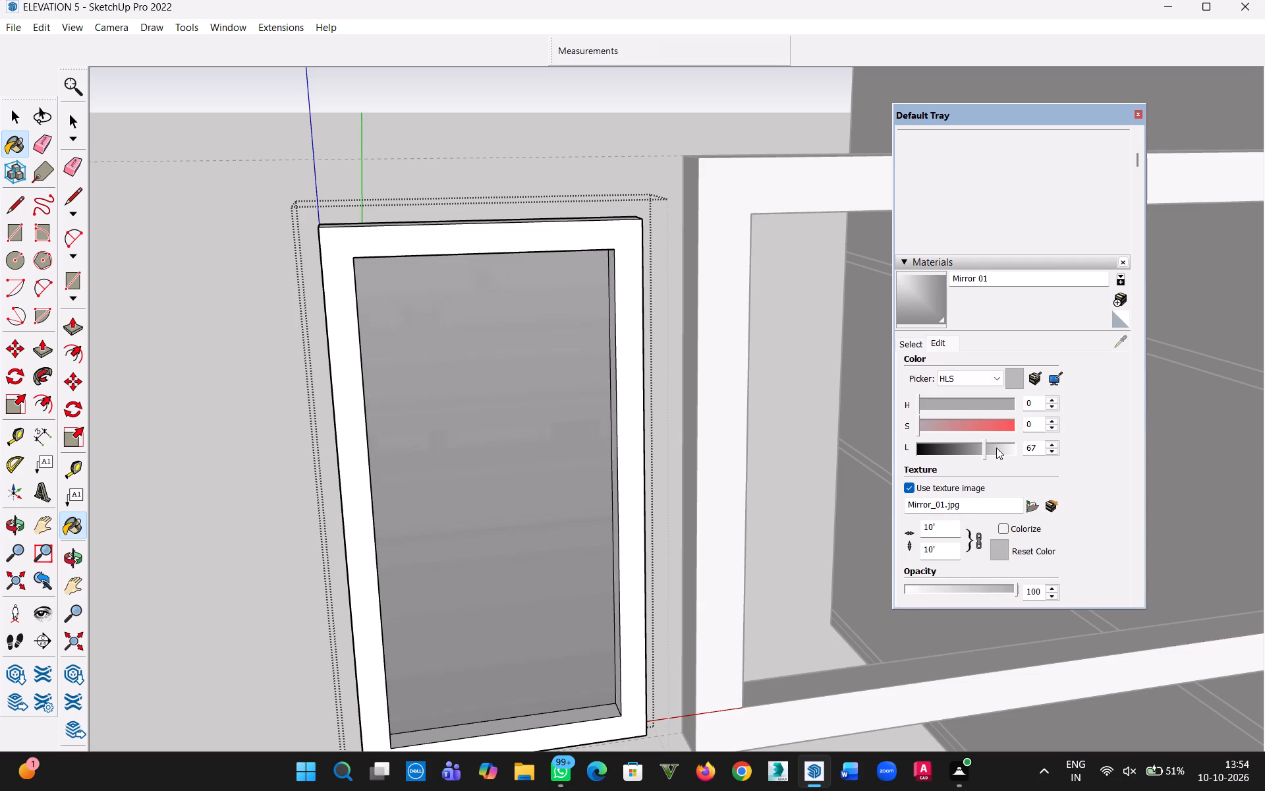
{"action": "left_click", "coordinate": [959, 448]}
{"action": "left_click", "coordinate": [926, 457]}
{"action": "left_click", "coordinate": [993, 449]}
{"action": "left_click", "coordinate": [1013, 450]}
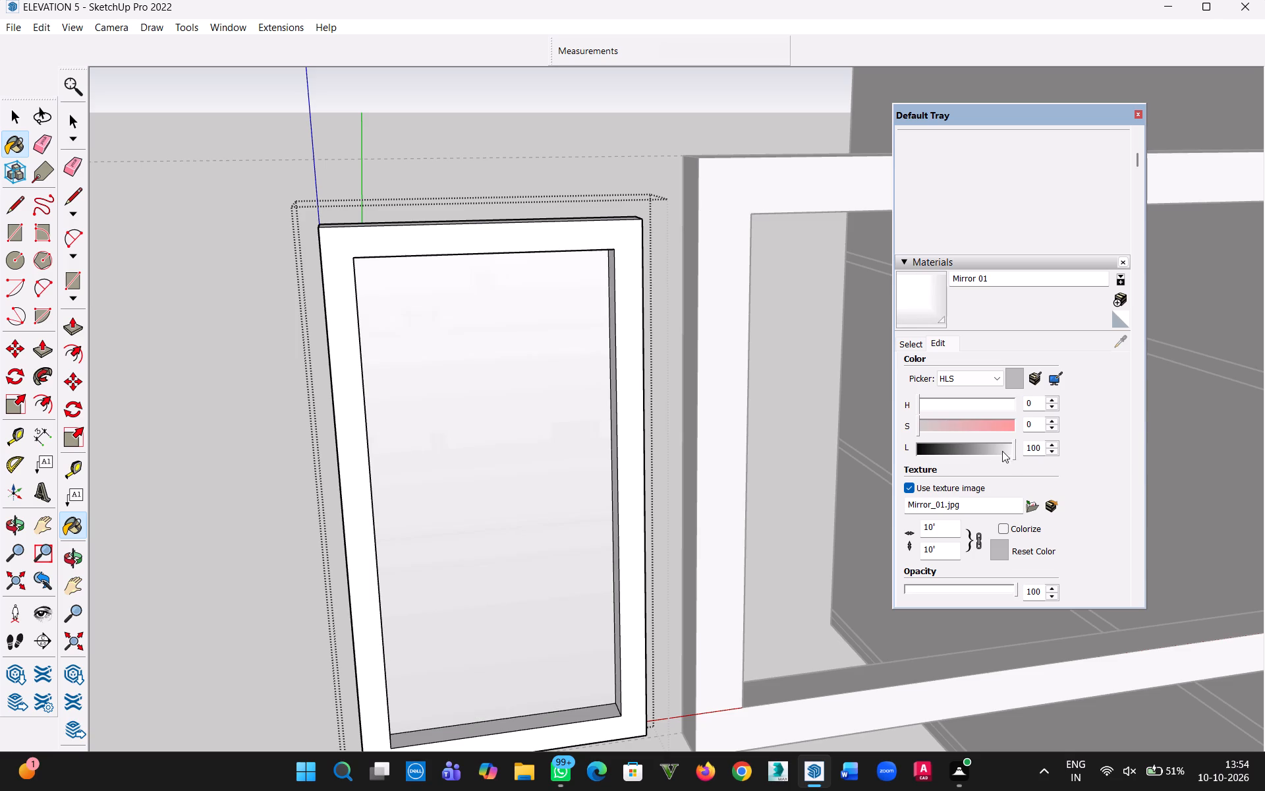
{"action": "left_click", "coordinate": [1002, 451]}
{"action": "left_click", "coordinate": [992, 450]}
{"action": "left_click", "coordinate": [987, 449]}
{"action": "left_click", "coordinate": [980, 448]}
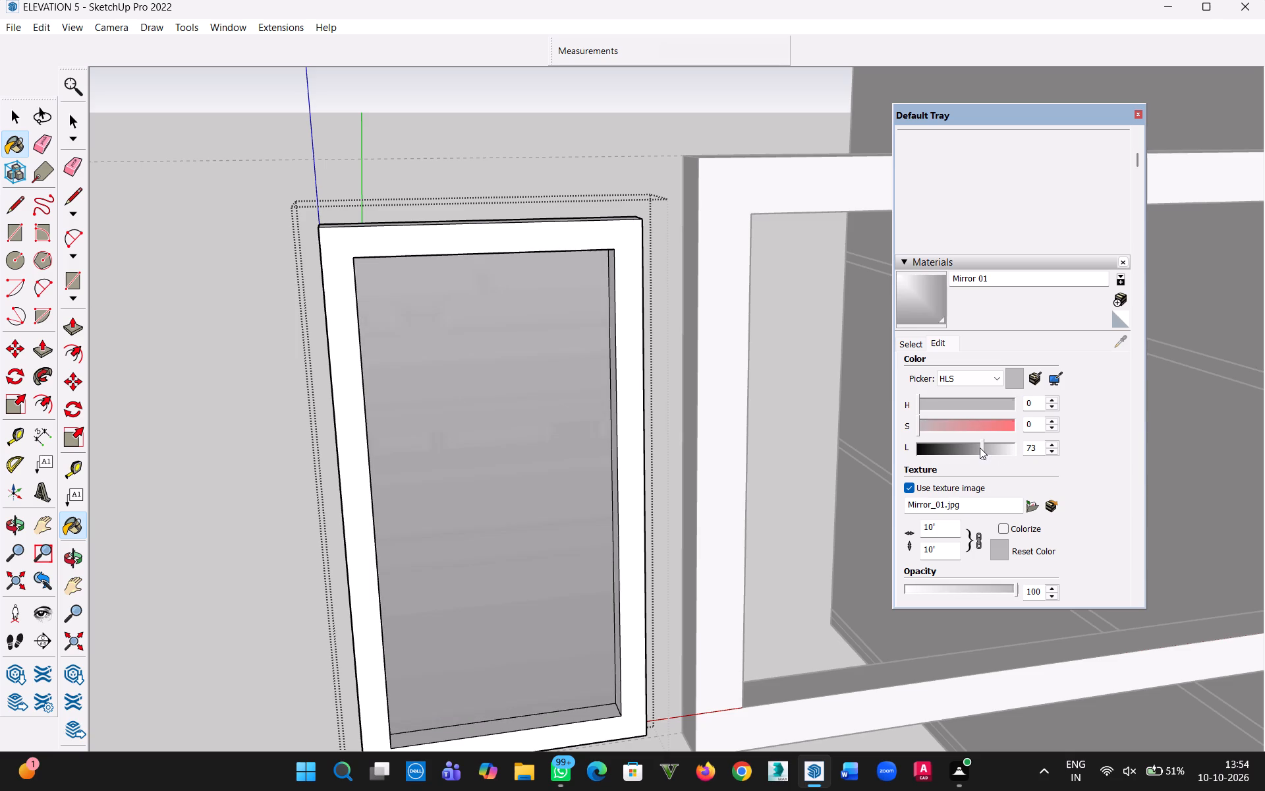
{"action": "left_click", "coordinate": [917, 348]}
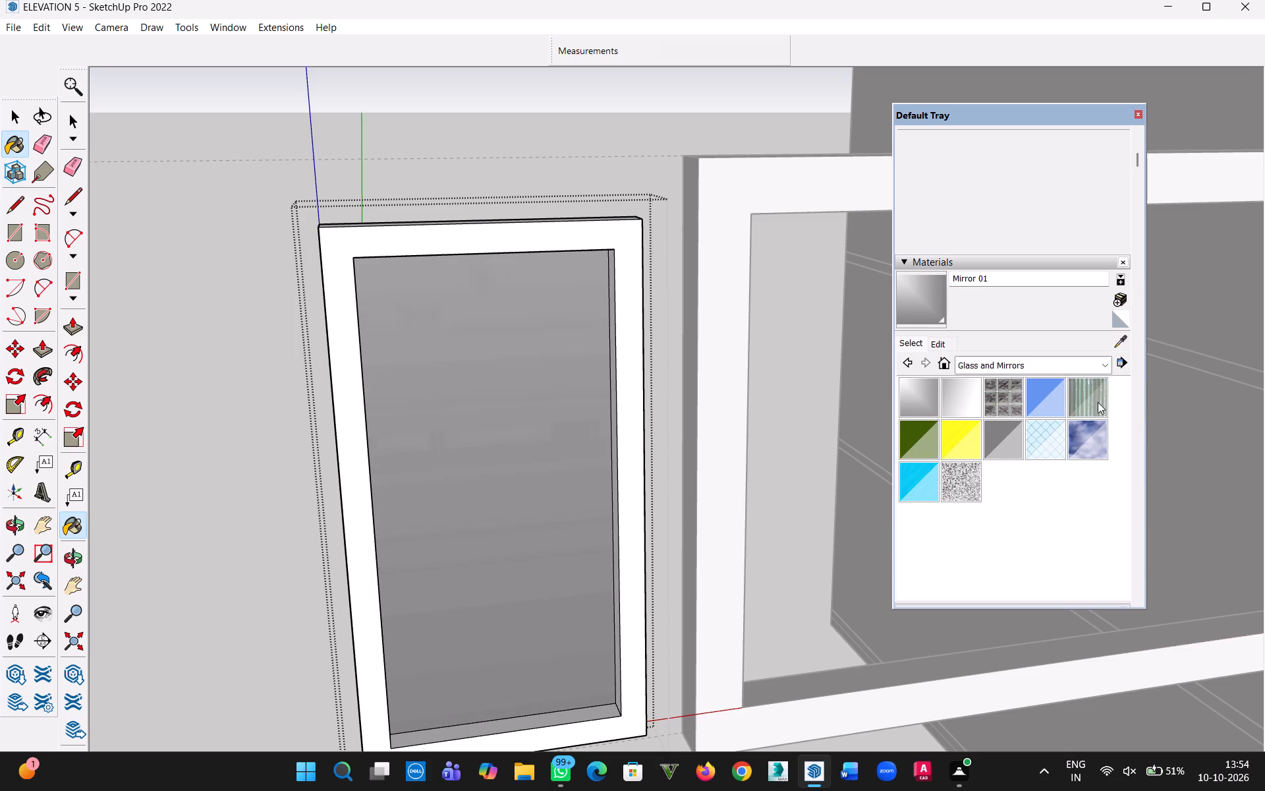
{"action": "left_click", "coordinate": [9, 110]}
{"action": "left_click", "coordinate": [198, 385]}
Examine the mirror pane and its frame from the front and side, checking how the panel is grouped.
{"action": "scroll", "coordinate": [526, 450], "scroll_direction": "down", "scroll_amount": 6}
{"action": "middle_click_drag", "start_coordinate": [565, 469], "coordinate": [447, 523]}
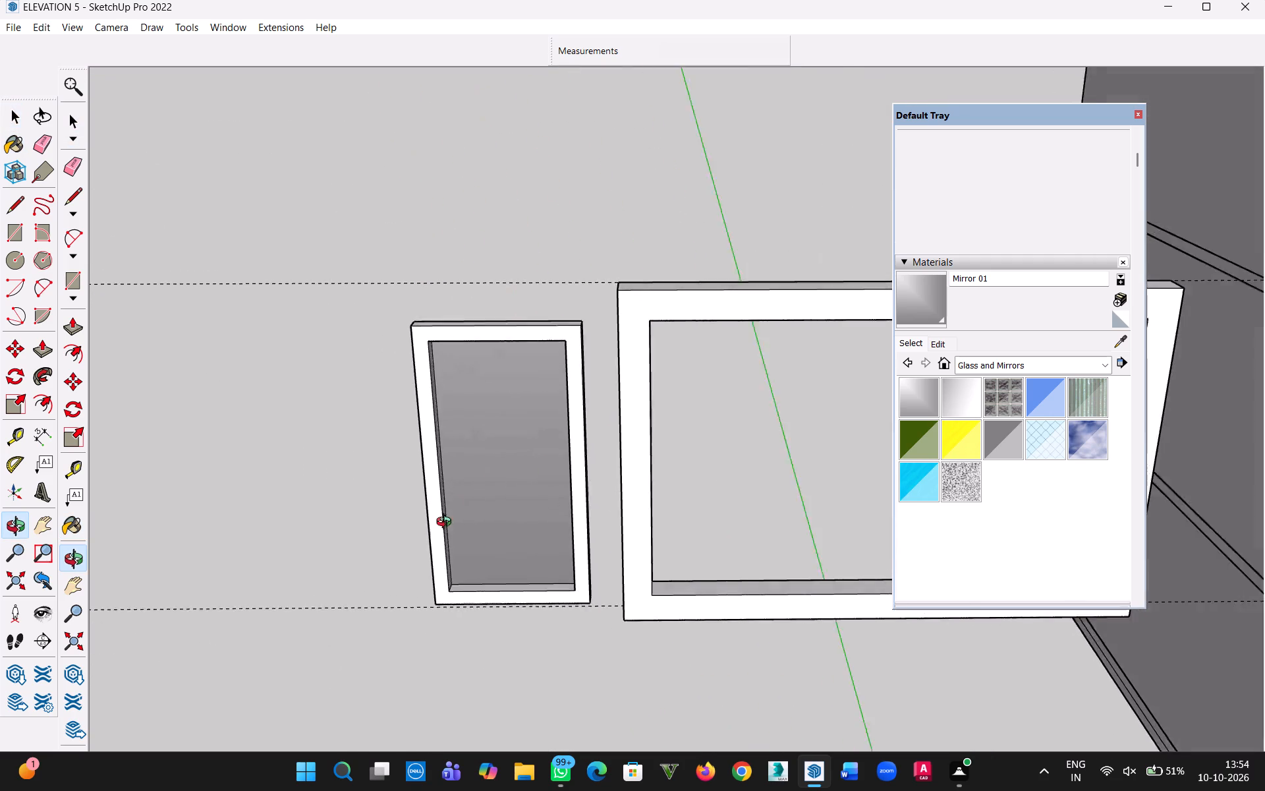
{"action": "middle_click_drag", "start_coordinate": [447, 523], "coordinate": [479, 359]}
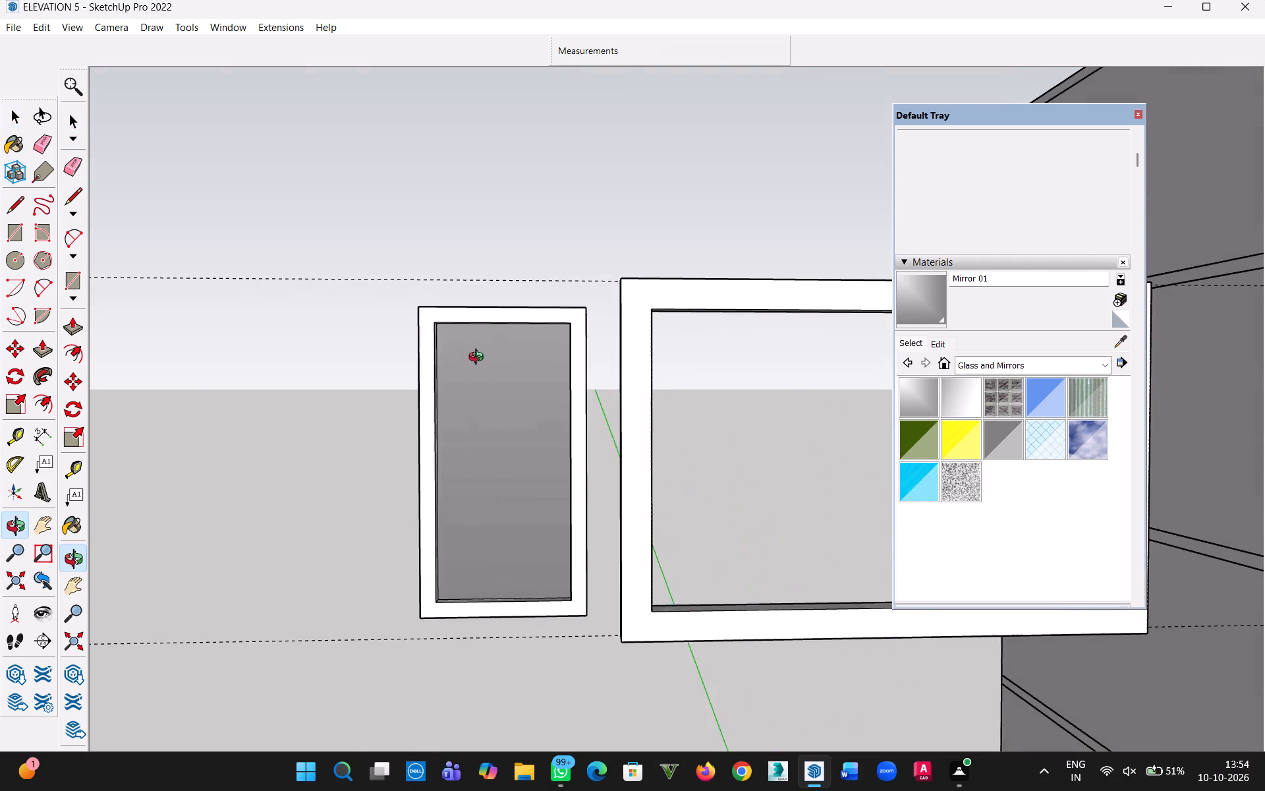
{"action": "middle_click_drag", "start_coordinate": [479, 359], "coordinate": [496, 419]}
{"action": "scroll", "coordinate": [533, 376], "scroll_direction": "up", "scroll_amount": 4}
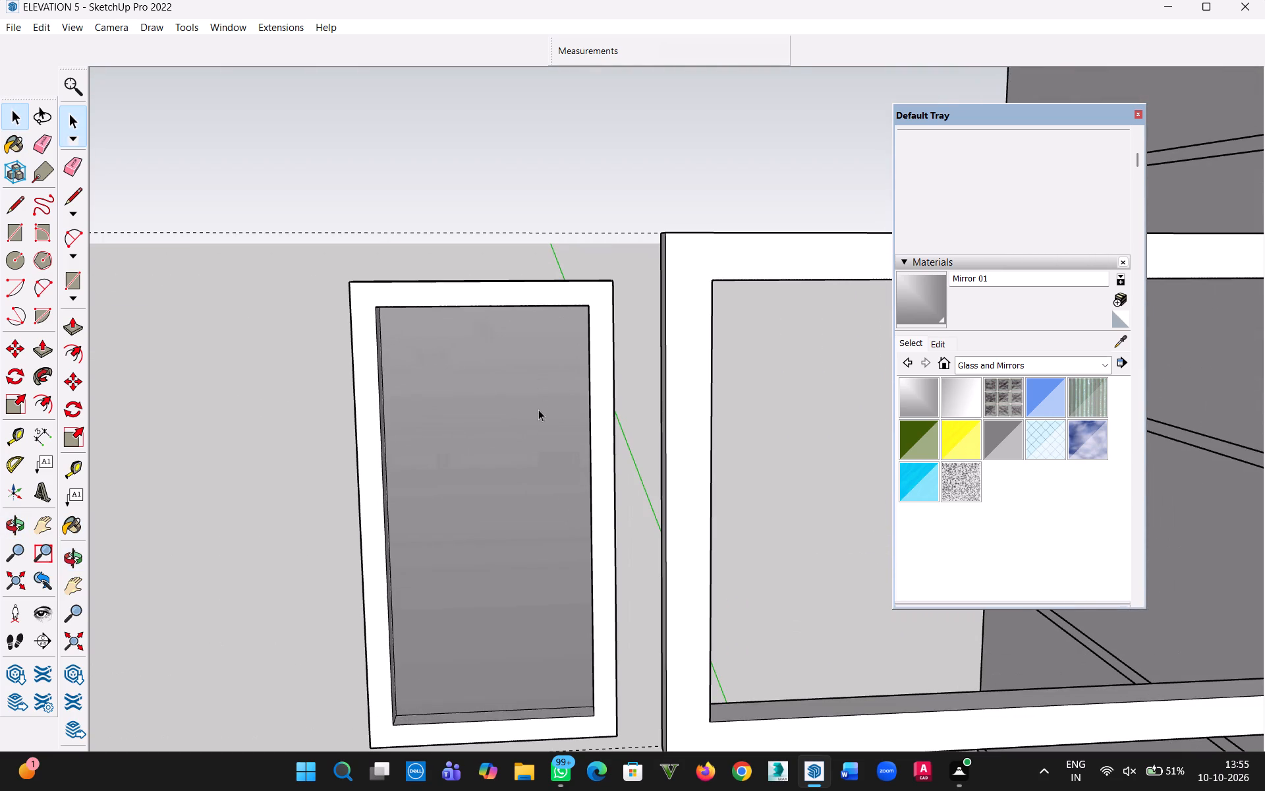
{"action": "left_click", "coordinate": [517, 425]}
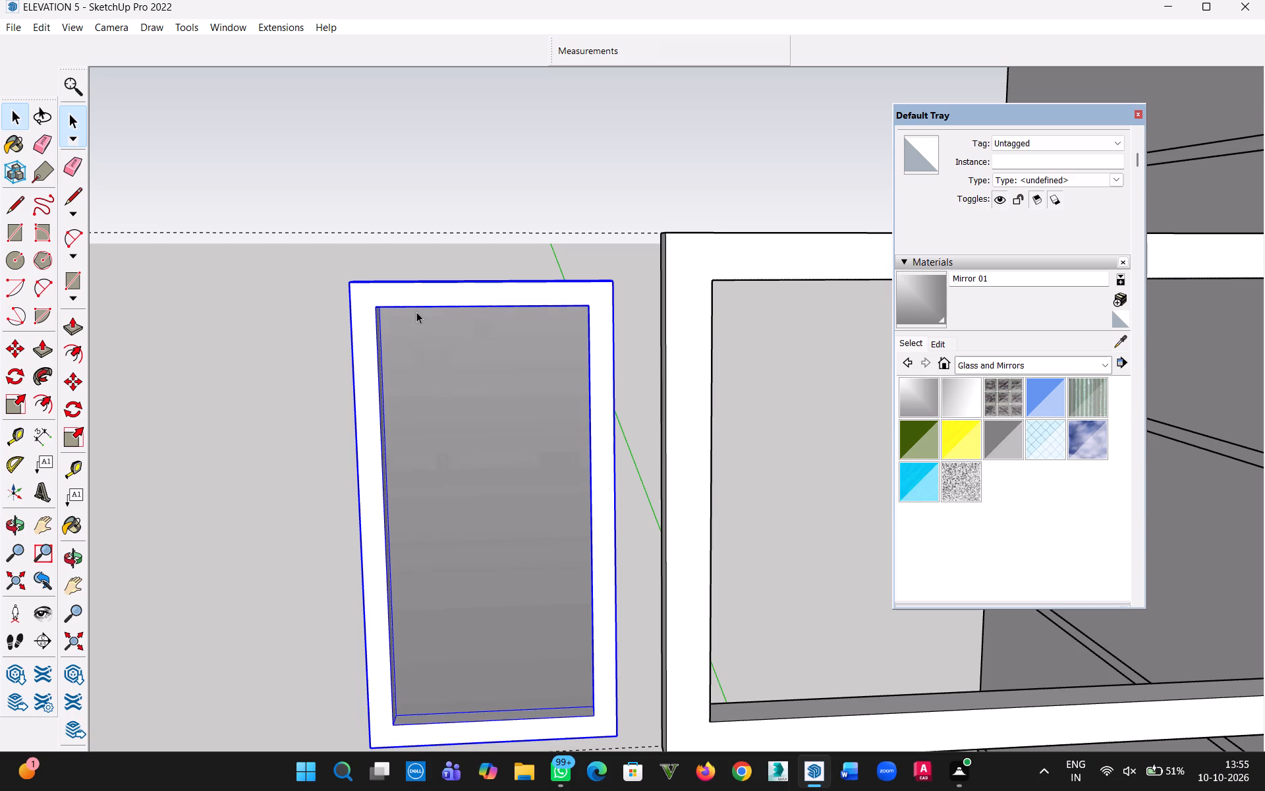
{"action": "double_click", "coordinate": [436, 293]}
{"action": "left_click", "coordinate": [431, 300]}
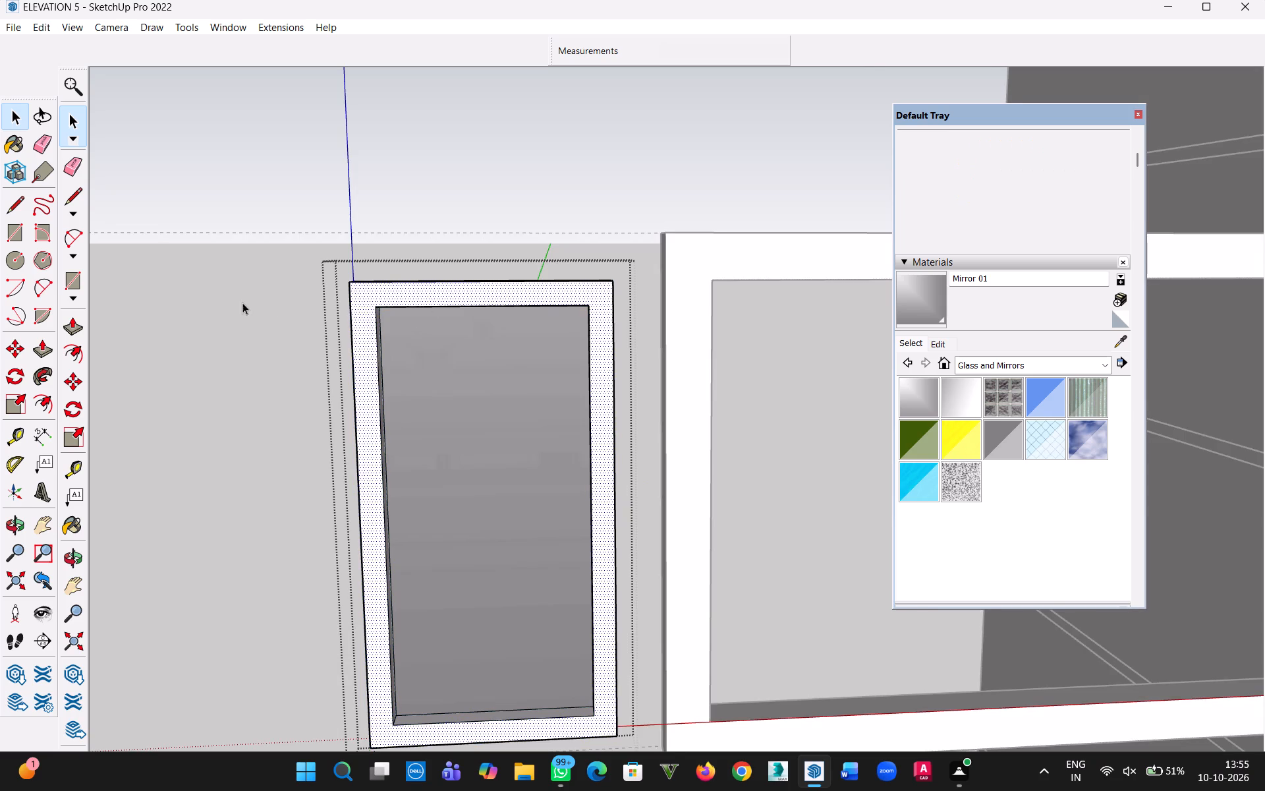
{"action": "left_click", "coordinate": [240, 303]}
{"action": "left_click", "coordinate": [437, 301]}
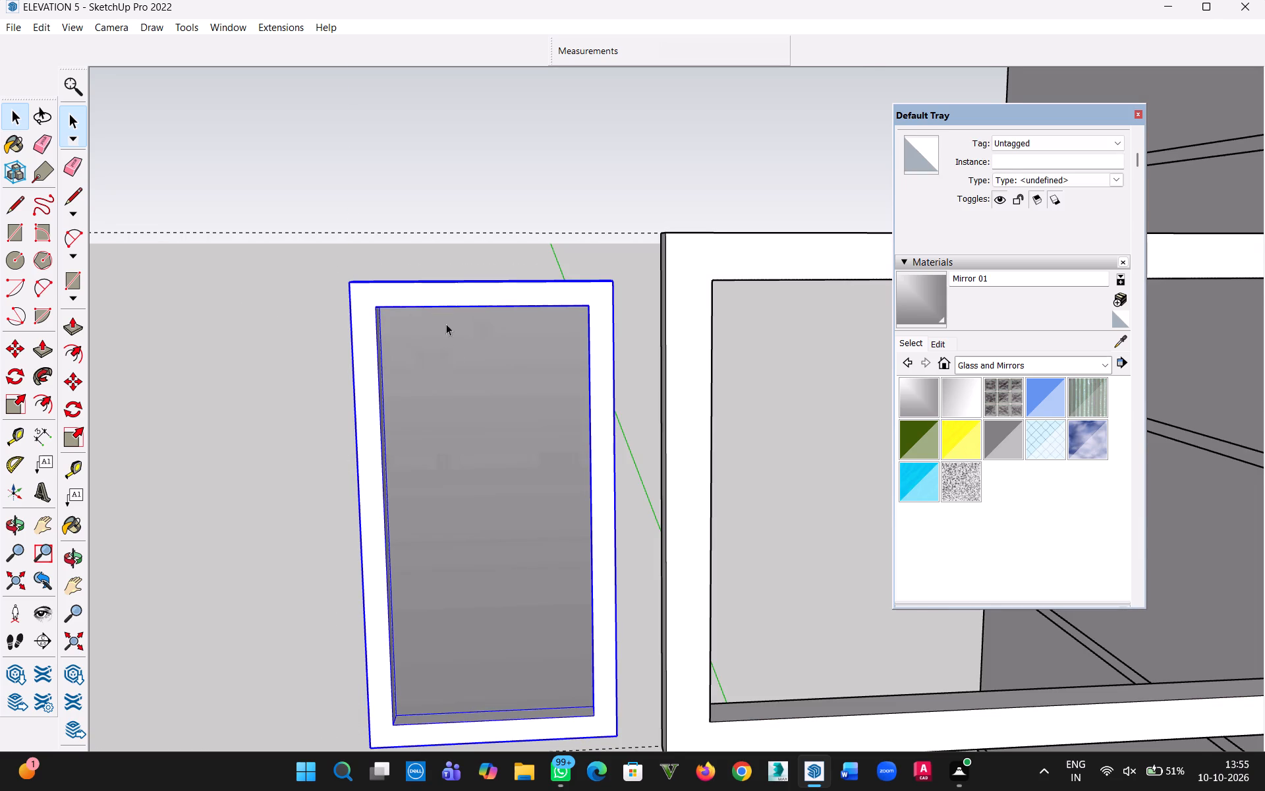
{"action": "scroll", "coordinate": [449, 355], "scroll_direction": "down", "scroll_amount": 4}
{"action": "middle_click_drag", "start_coordinate": [449, 380], "coordinate": [448, 519]}
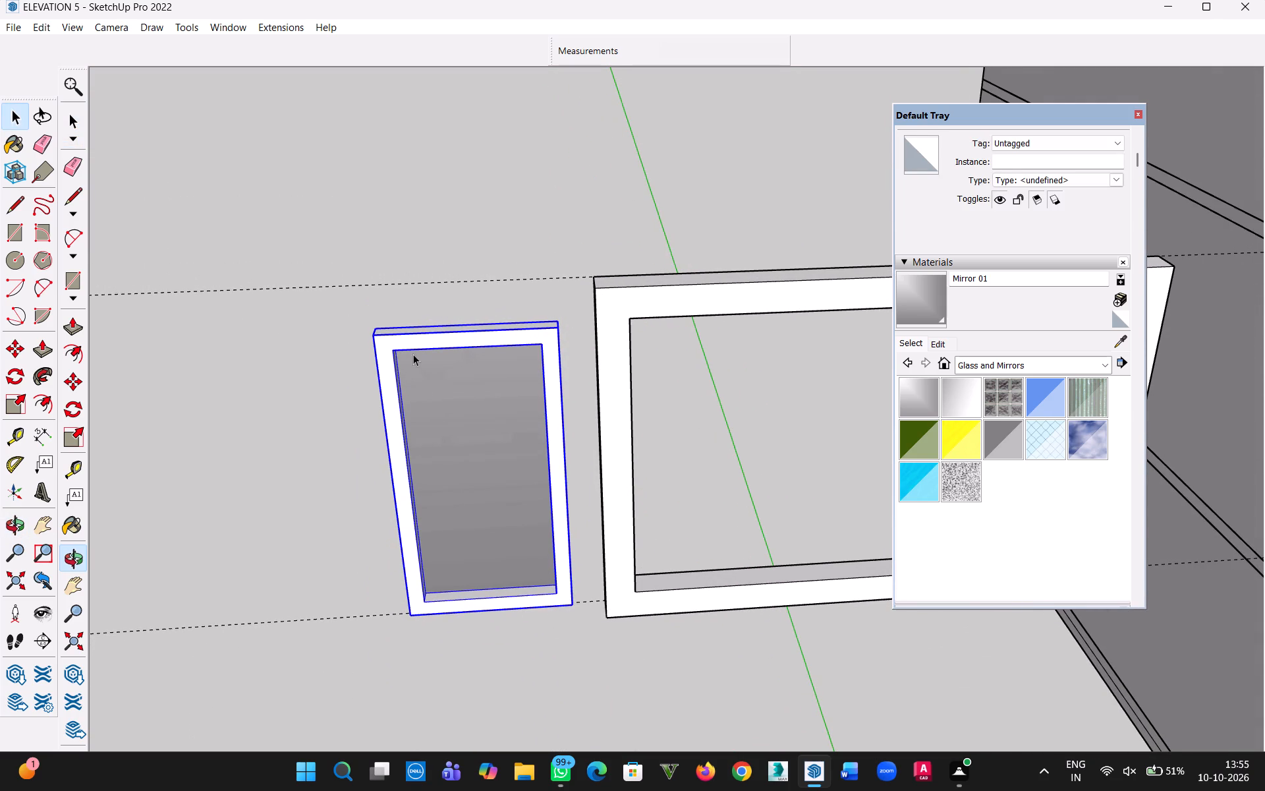
{"action": "scroll", "coordinate": [497, 429], "scroll_direction": "up", "scroll_amount": 3}
{"action": "middle_click_drag", "start_coordinate": [515, 484], "coordinate": [1021, 378]}
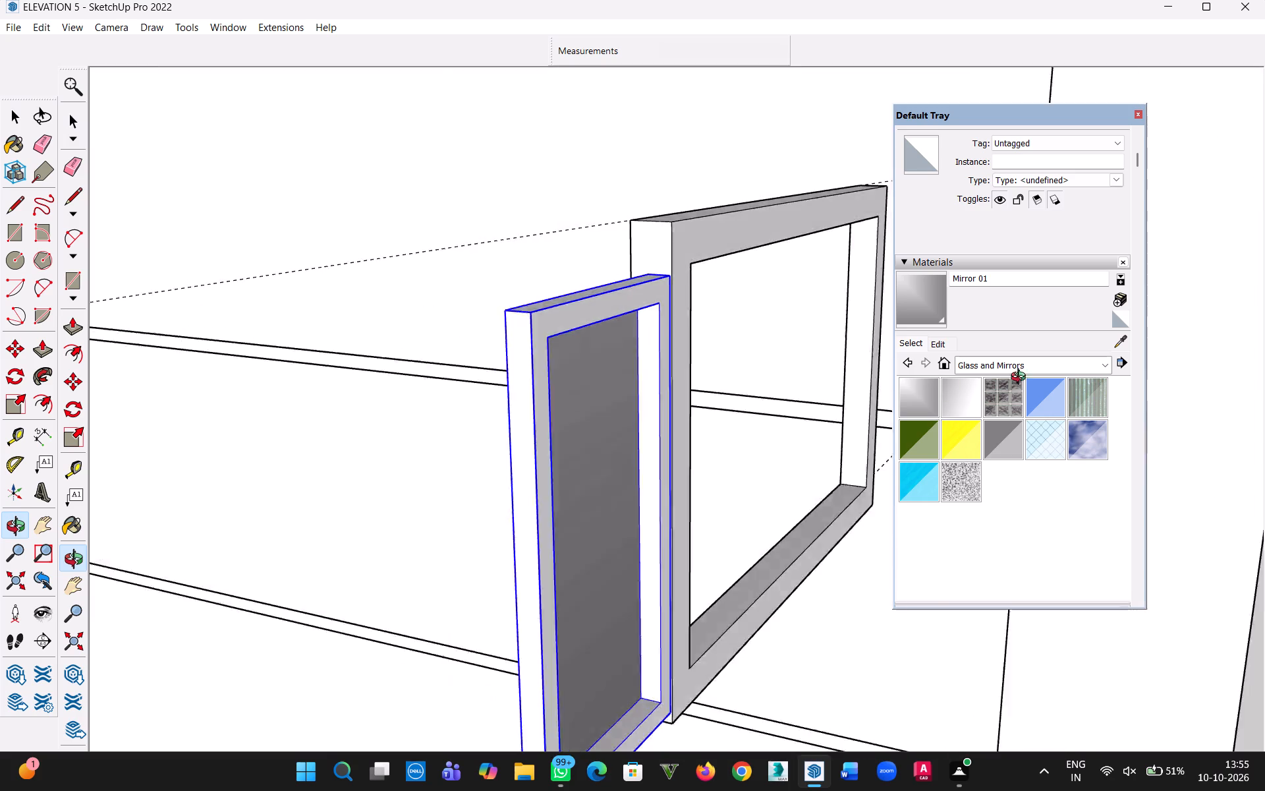
{"action": "middle_click_drag", "start_coordinate": [1021, 378], "coordinate": [970, 332]}
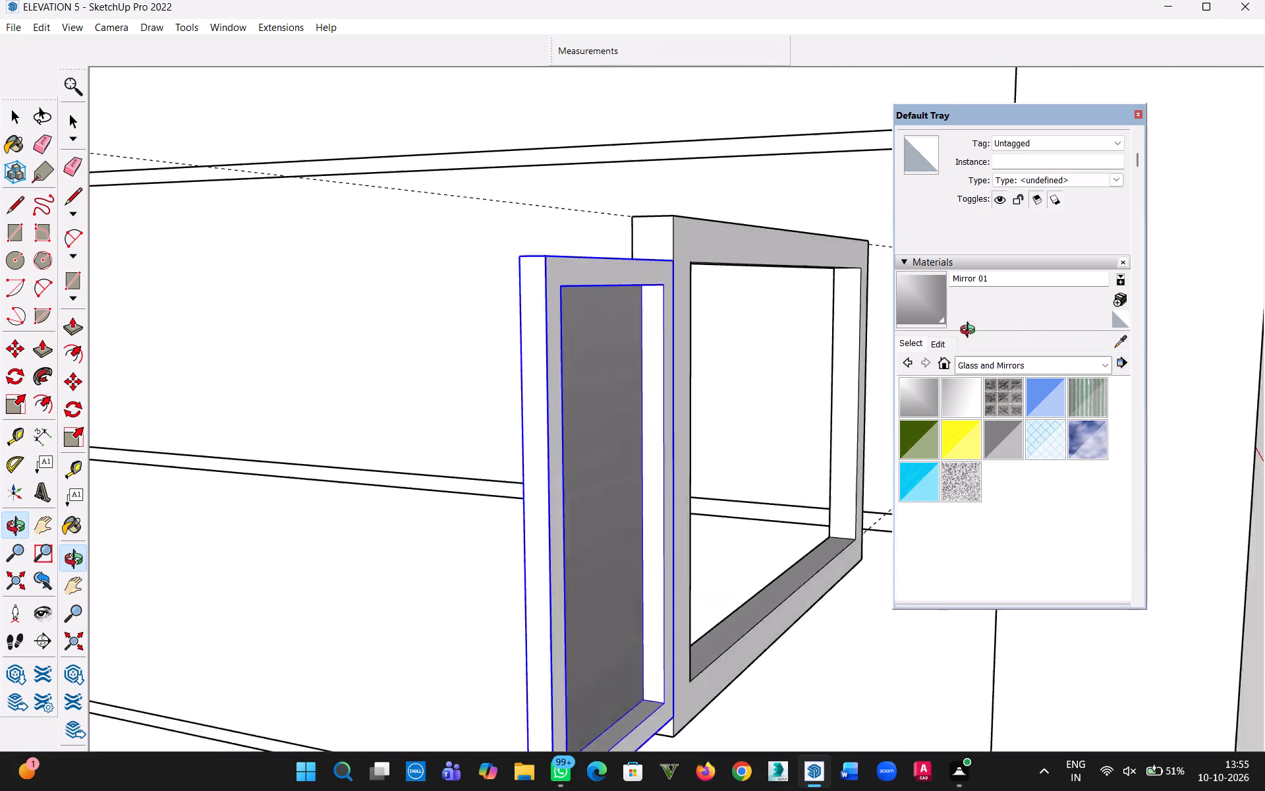
{"action": "middle_click_drag", "start_coordinate": [970, 332], "coordinate": [465, 330]}
Open the panel group and make the inner mirror pane with its edges a separate group.
{"action": "double_click", "coordinate": [403, 276]}
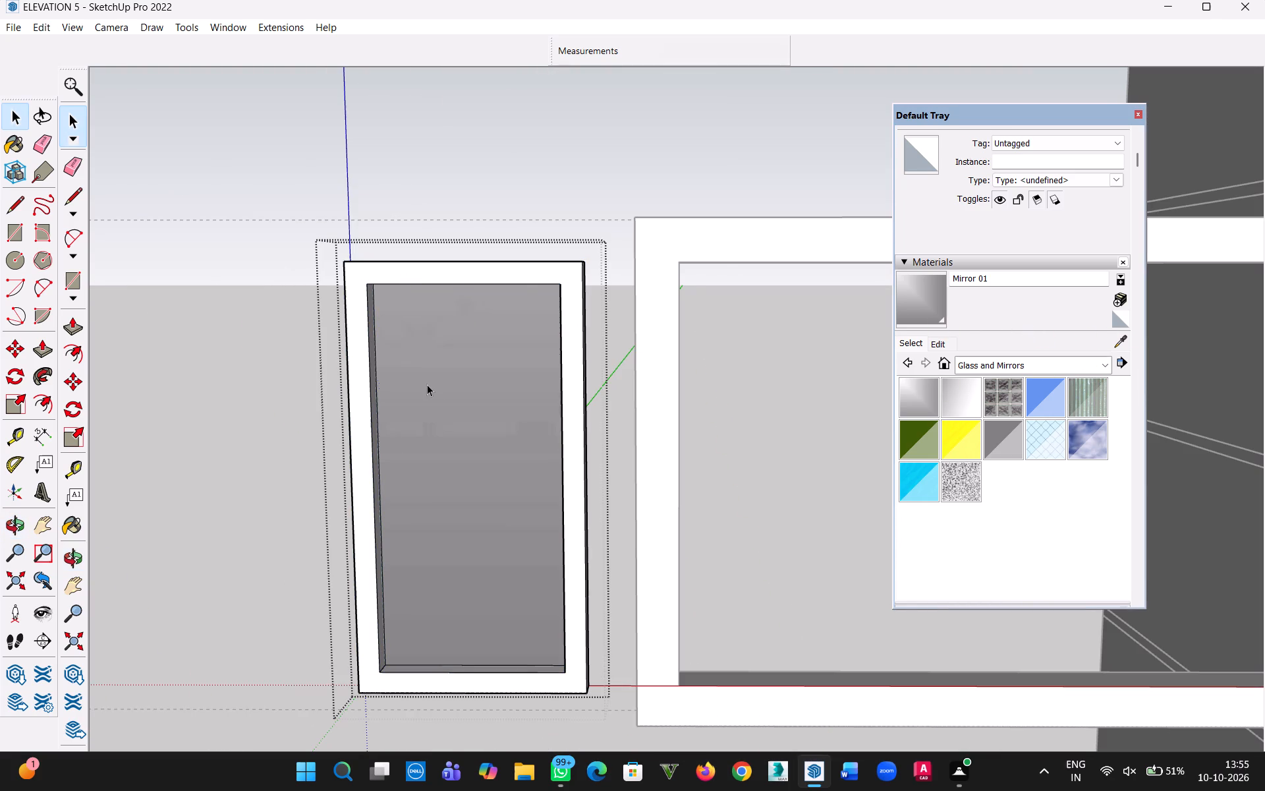
{"action": "left_click", "coordinate": [427, 384]}
{"action": "double_click", "coordinate": [427, 384]}
{"action": "right_click", "coordinate": [426, 384]}
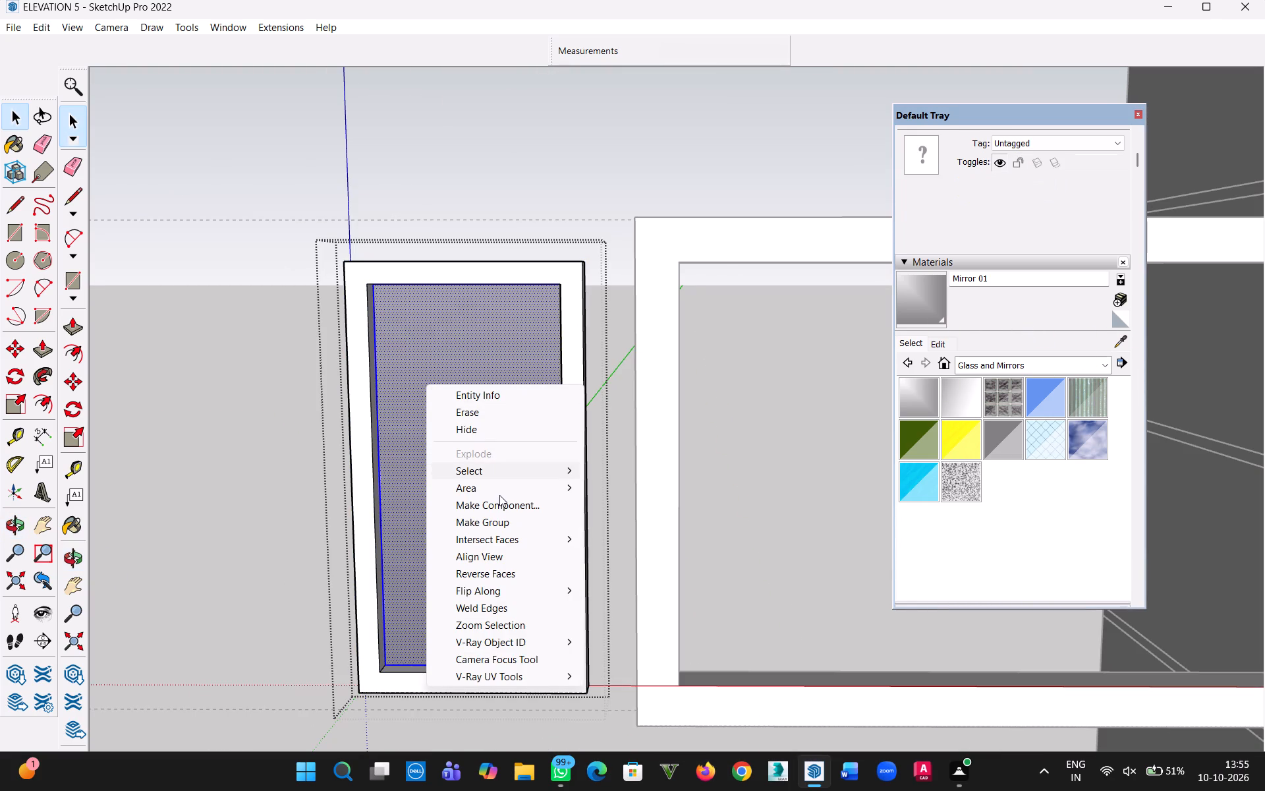
{"action": "left_click", "coordinate": [505, 519]}
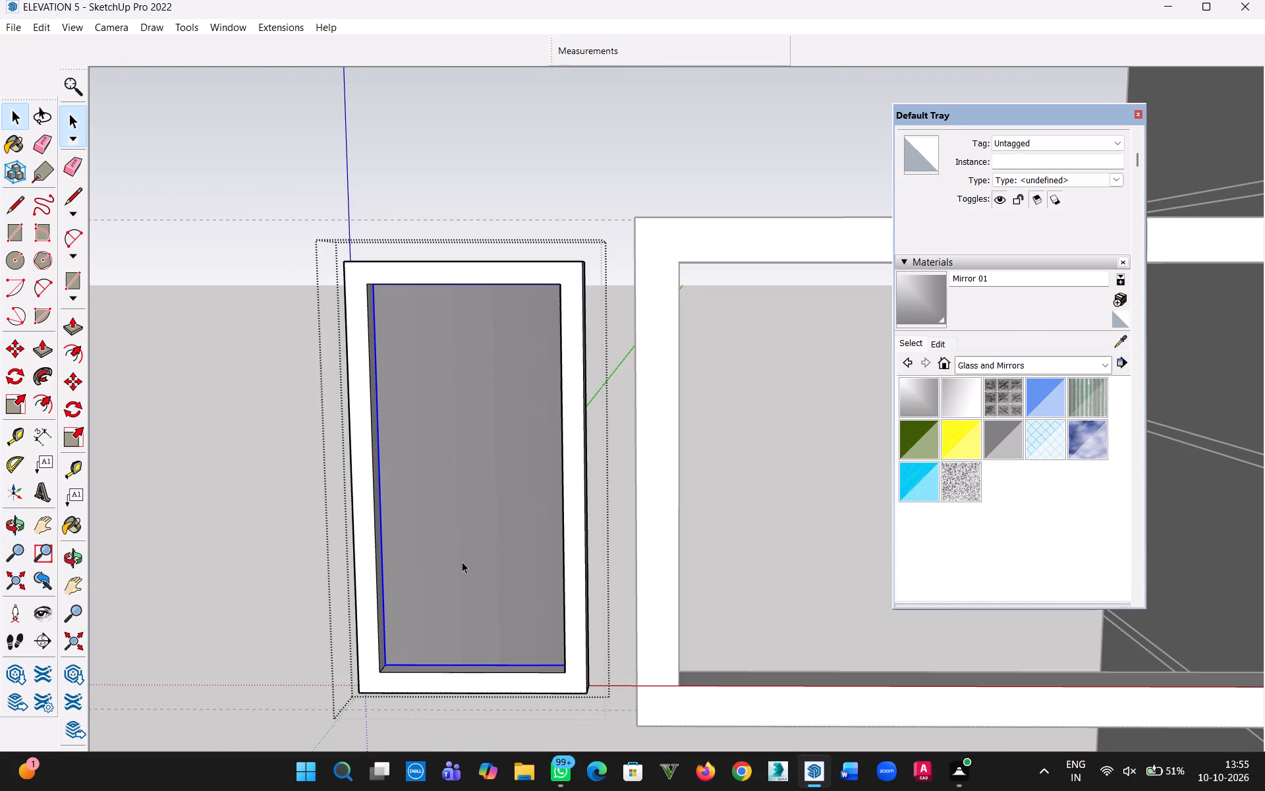
Move the pane group 1" forward within the panel frame's depth, and close the panel group.
{"action": "scroll", "coordinate": [477, 561], "scroll_direction": "up", "scroll_amount": 4}
{"action": "key", "text": "m"}
{"action": "left_click", "coordinate": [341, 718]}
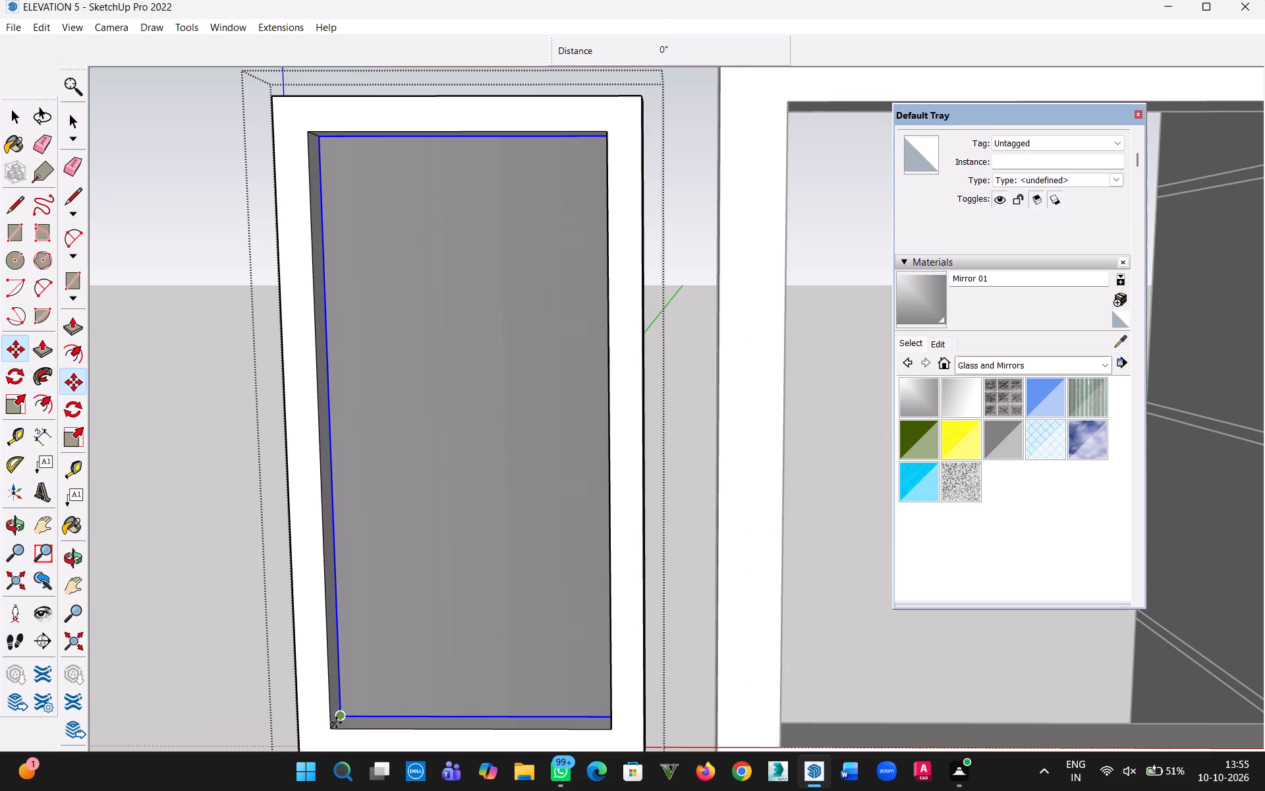
{"action": "scroll", "coordinate": [338, 722], "scroll_direction": "up", "scroll_amount": 9}
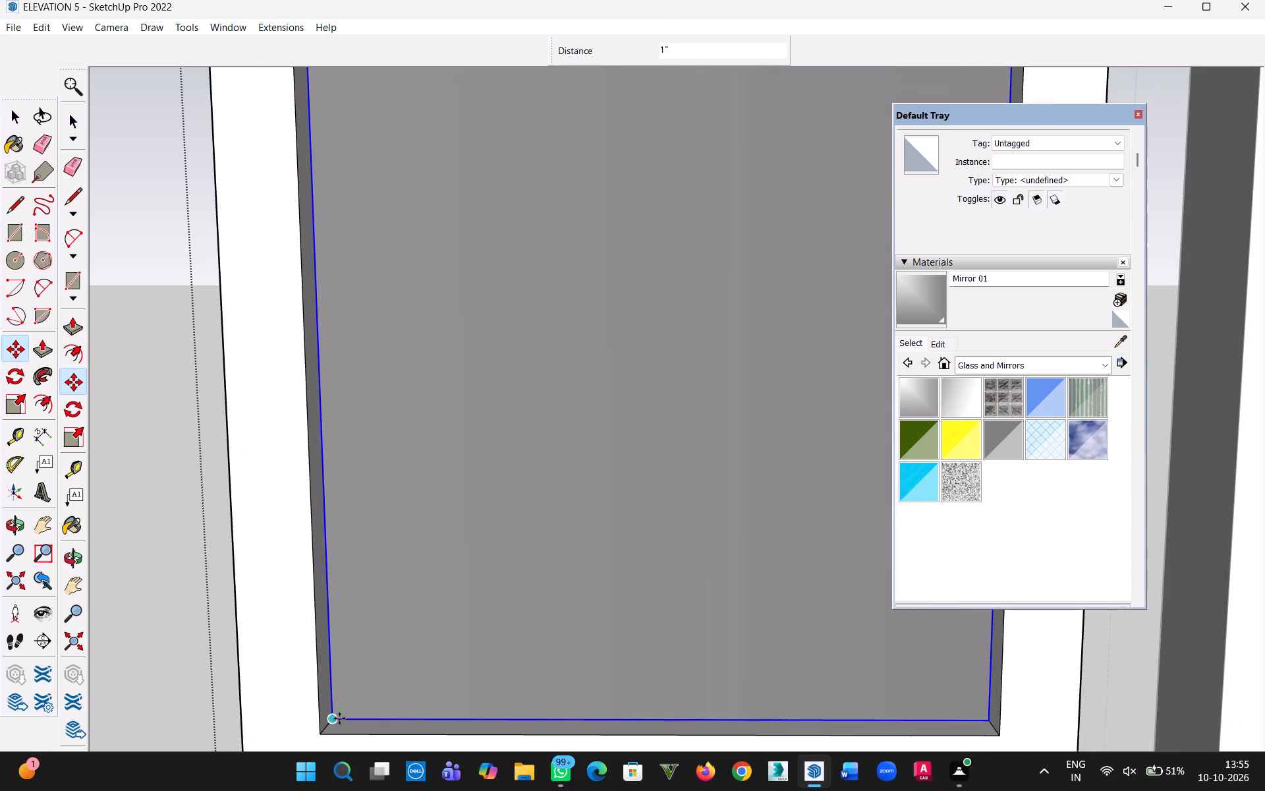
{"action": "left_click", "coordinate": [339, 718]}
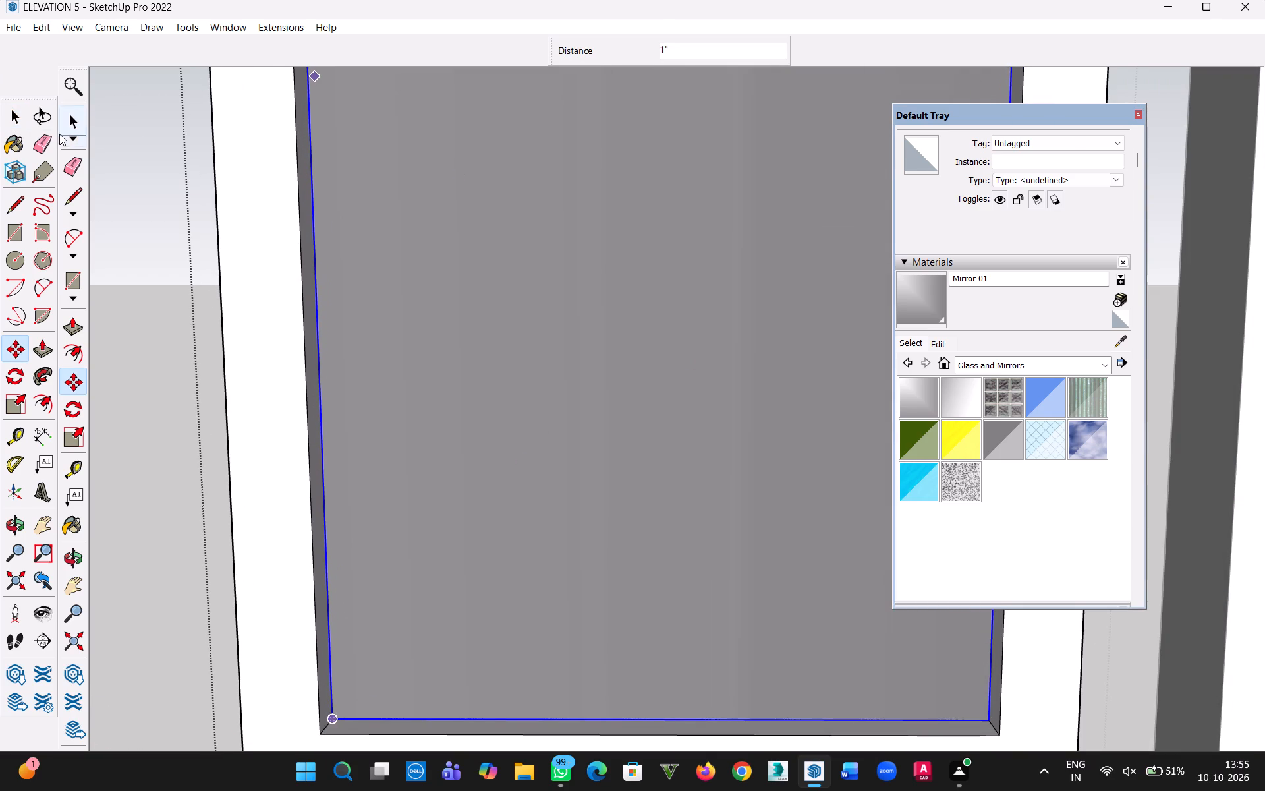
{"action": "left_click", "coordinate": [18, 115]}
{"action": "scroll", "coordinate": [424, 265], "scroll_direction": "down", "scroll_amount": 16}
{"action": "left_click", "coordinate": [265, 230]}
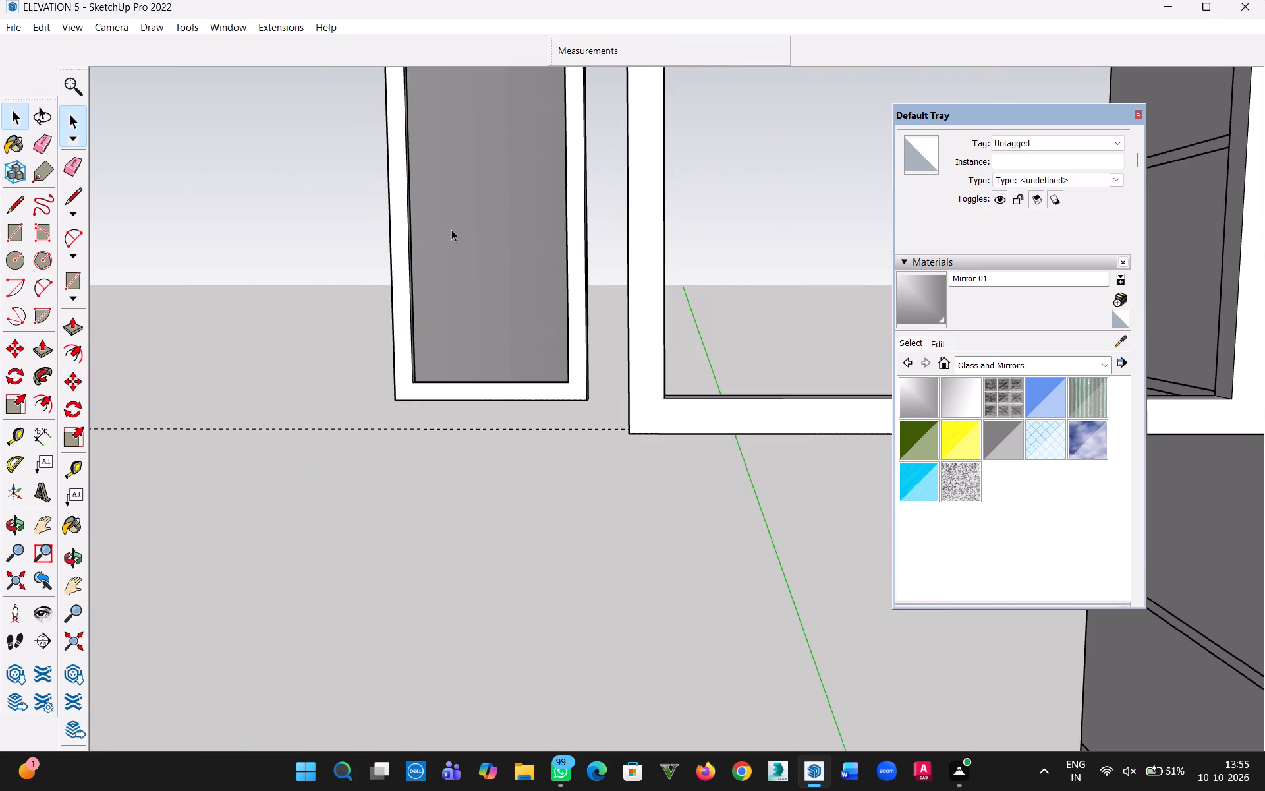
Move the panel about 2' 6" into the large outer frame, snapping its lower-left corner to the opening's lower-left inner corner.
{"action": "middle_click_drag", "start_coordinate": [452, 231], "coordinate": [524, 506]}
{"action": "scroll", "coordinate": [487, 331], "scroll_direction": "down", "scroll_amount": 5}
{"action": "middle_click_drag", "start_coordinate": [490, 309], "coordinate": [455, 57]}
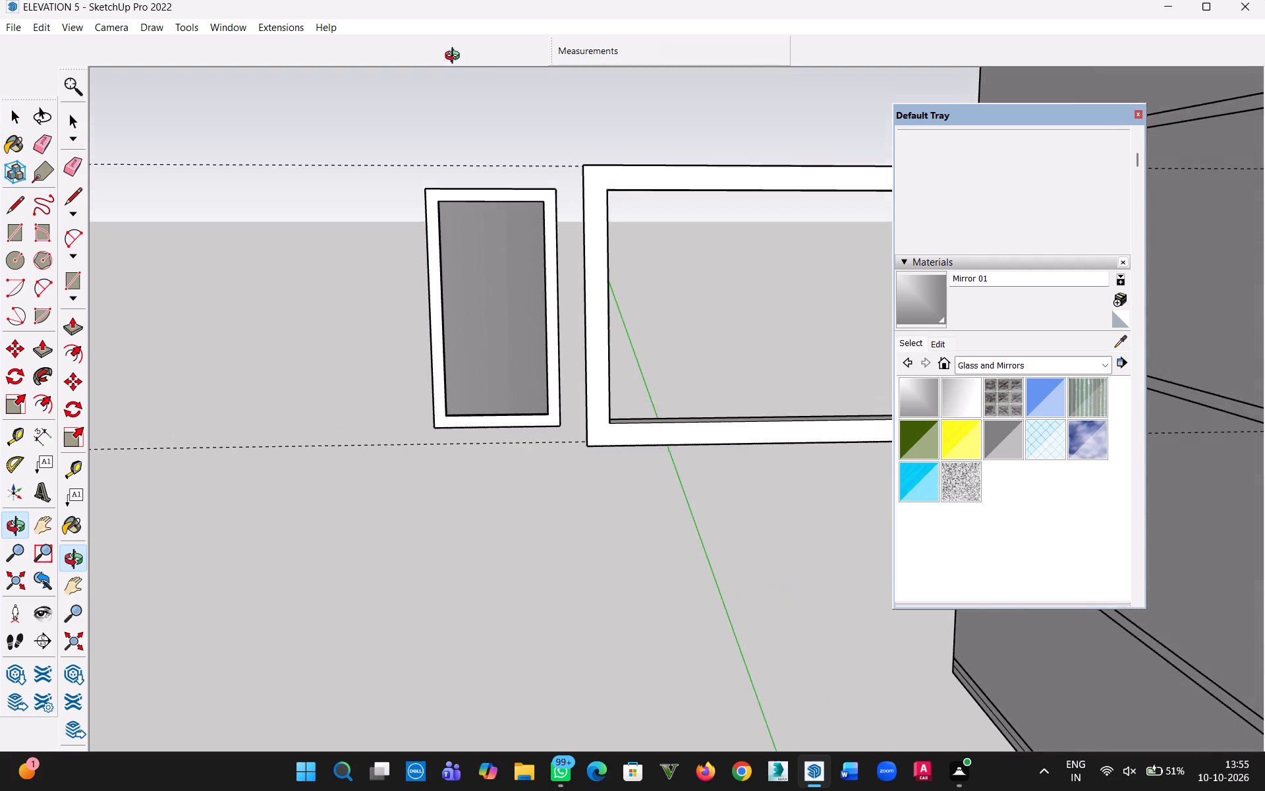
{"action": "middle_click_drag", "start_coordinate": [455, 57], "coordinate": [455, 143]}
{"action": "scroll", "coordinate": [561, 340], "scroll_direction": "up", "scroll_amount": 4}
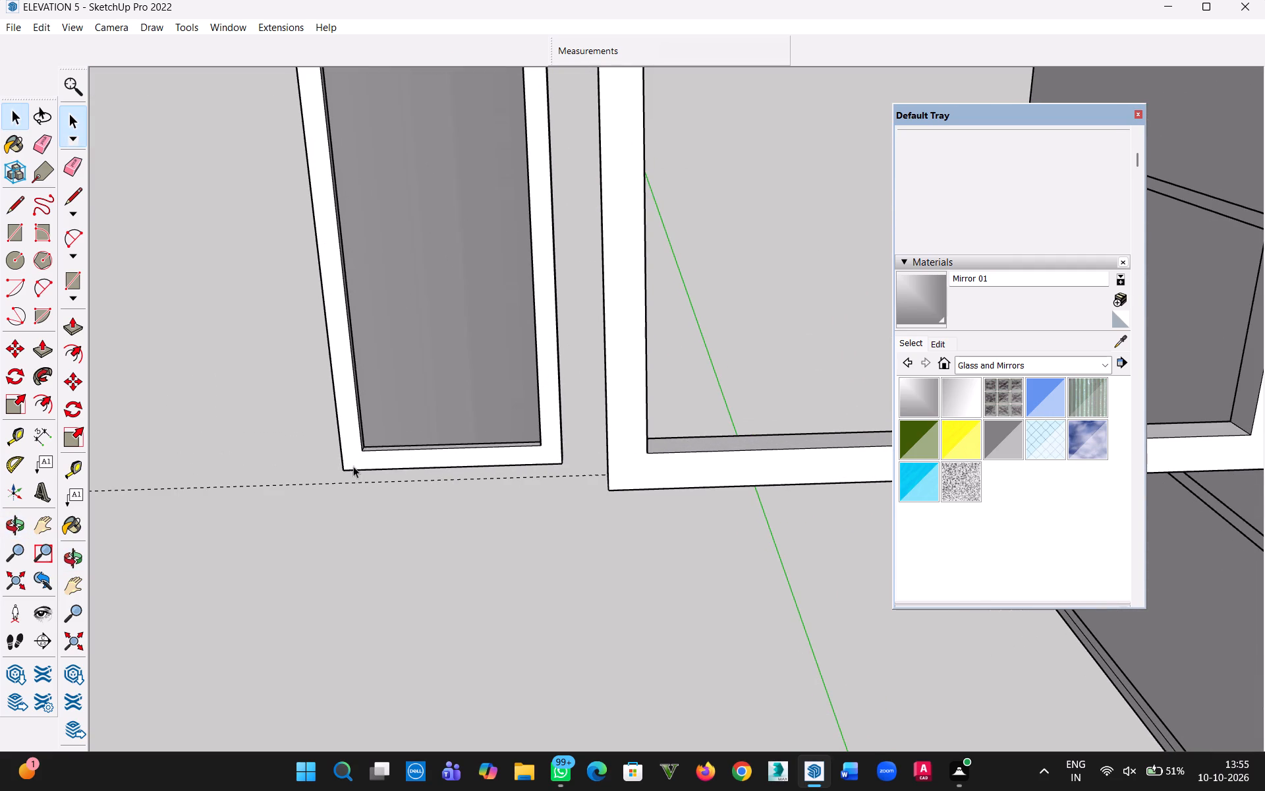
{"action": "key", "text": "m"}
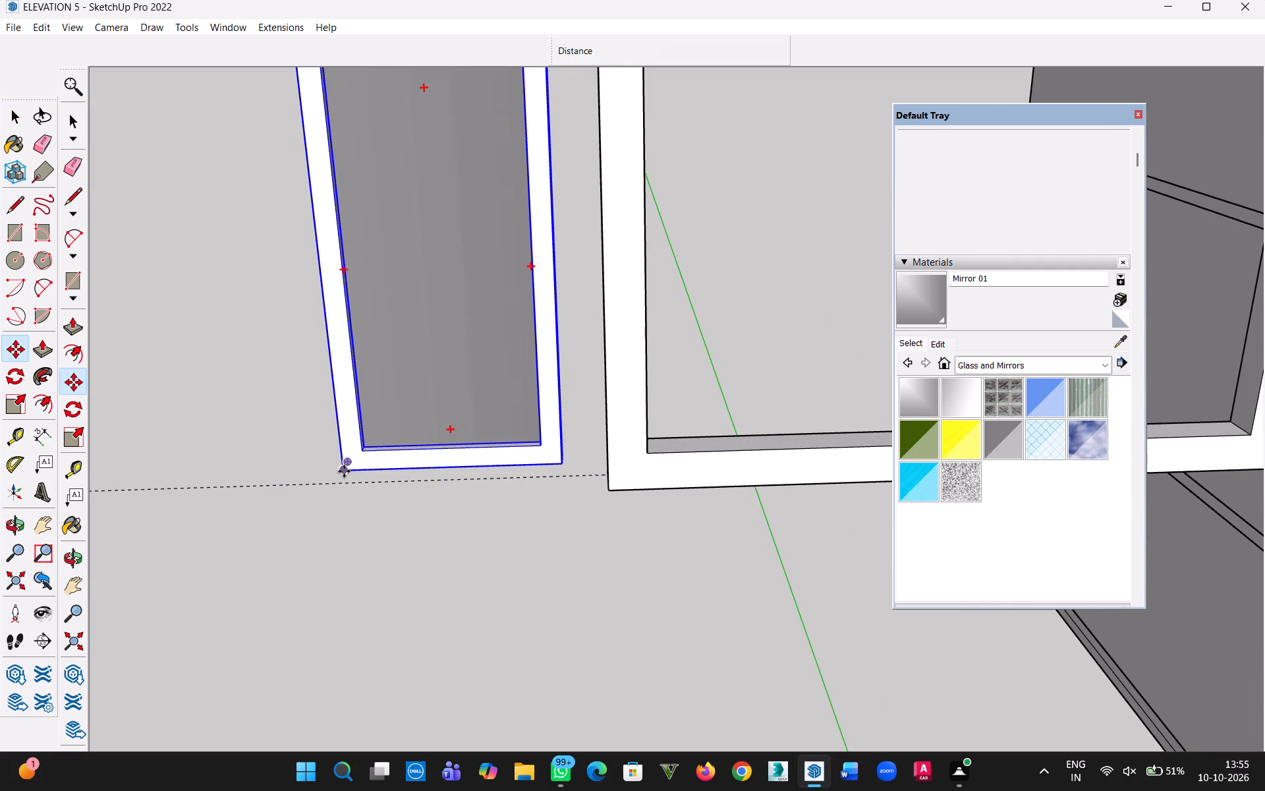
{"action": "left_click", "coordinate": [344, 471]}
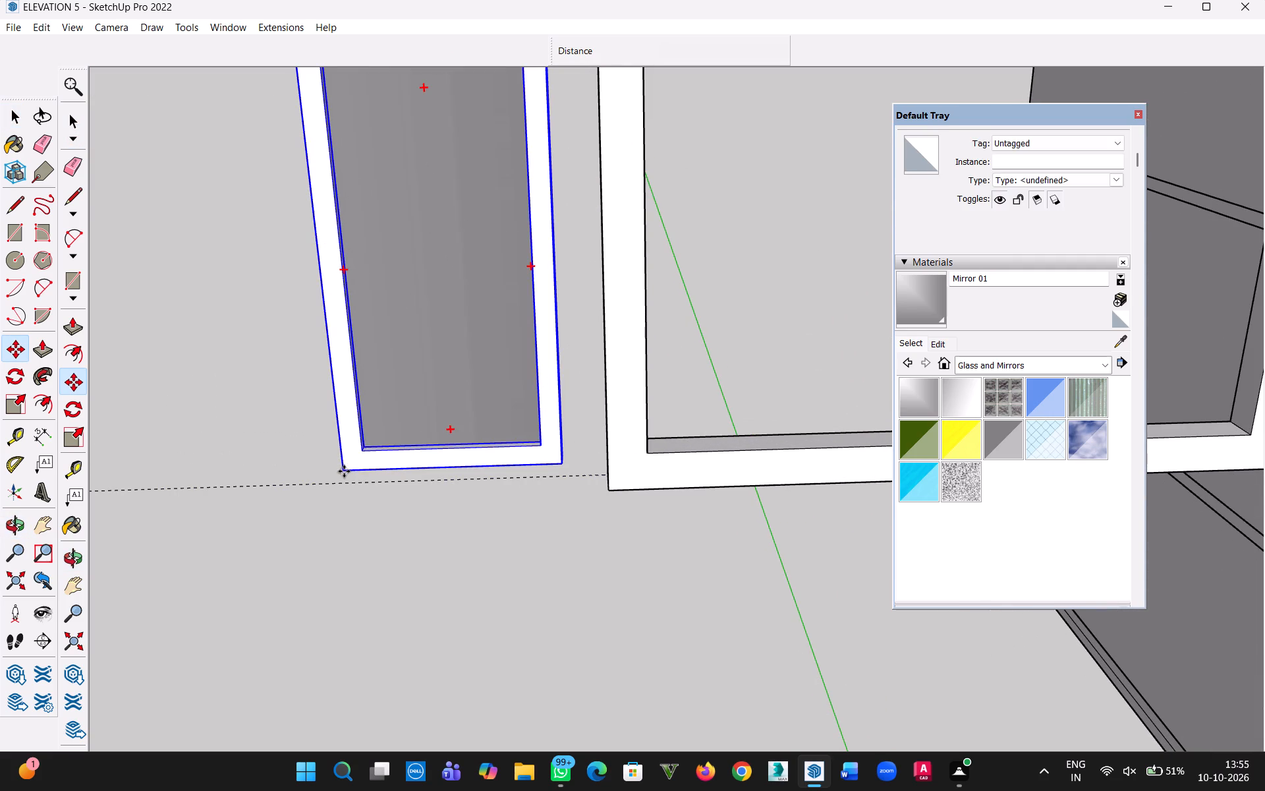
{"action": "left_click", "coordinate": [652, 452]}
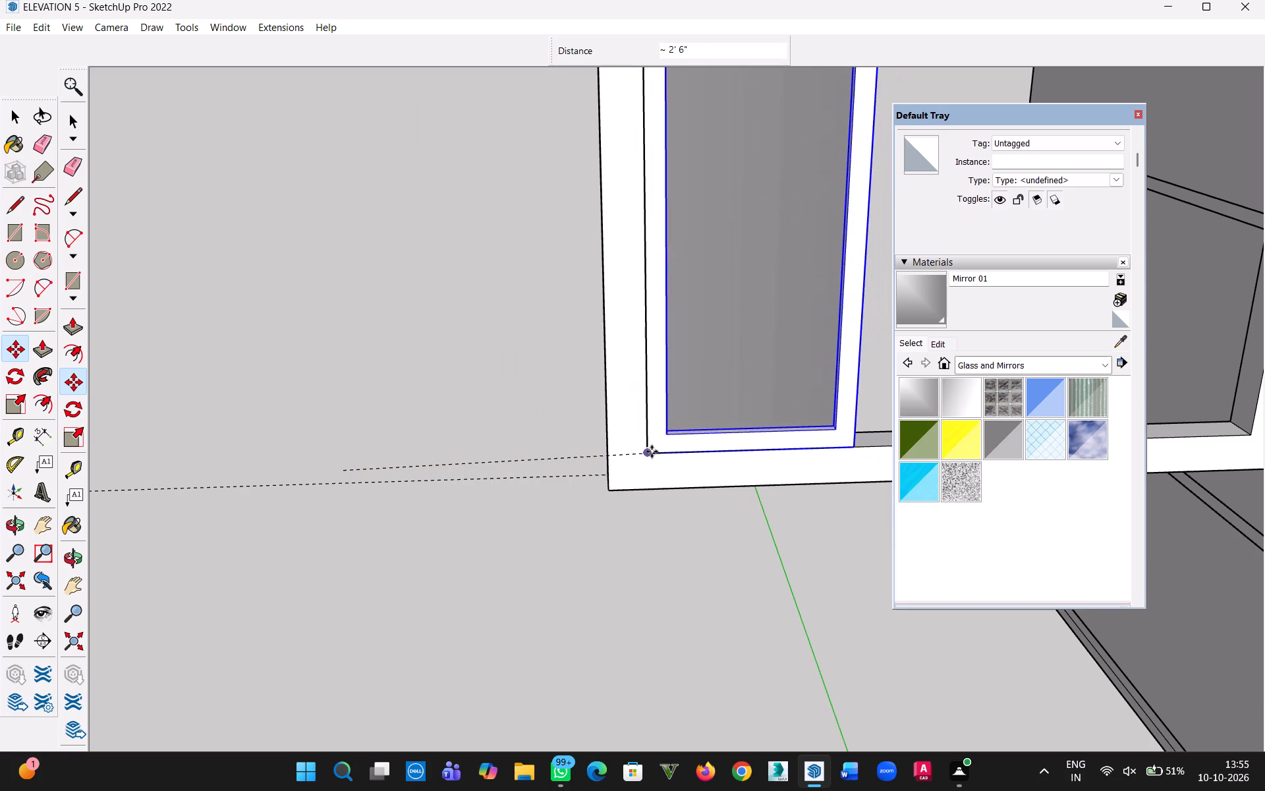
Copy the panel about 1' 9 7/16" along the outer frame, snapping its front lower corner to the first panel's rear lower far corner.
{"action": "scroll", "coordinate": [670, 510], "scroll_direction": "down", "scroll_amount": 4}
{"action": "key", "text": "h"}
{"action": "middle_click_drag", "start_coordinate": [700, 550], "coordinate": [331, 595]}
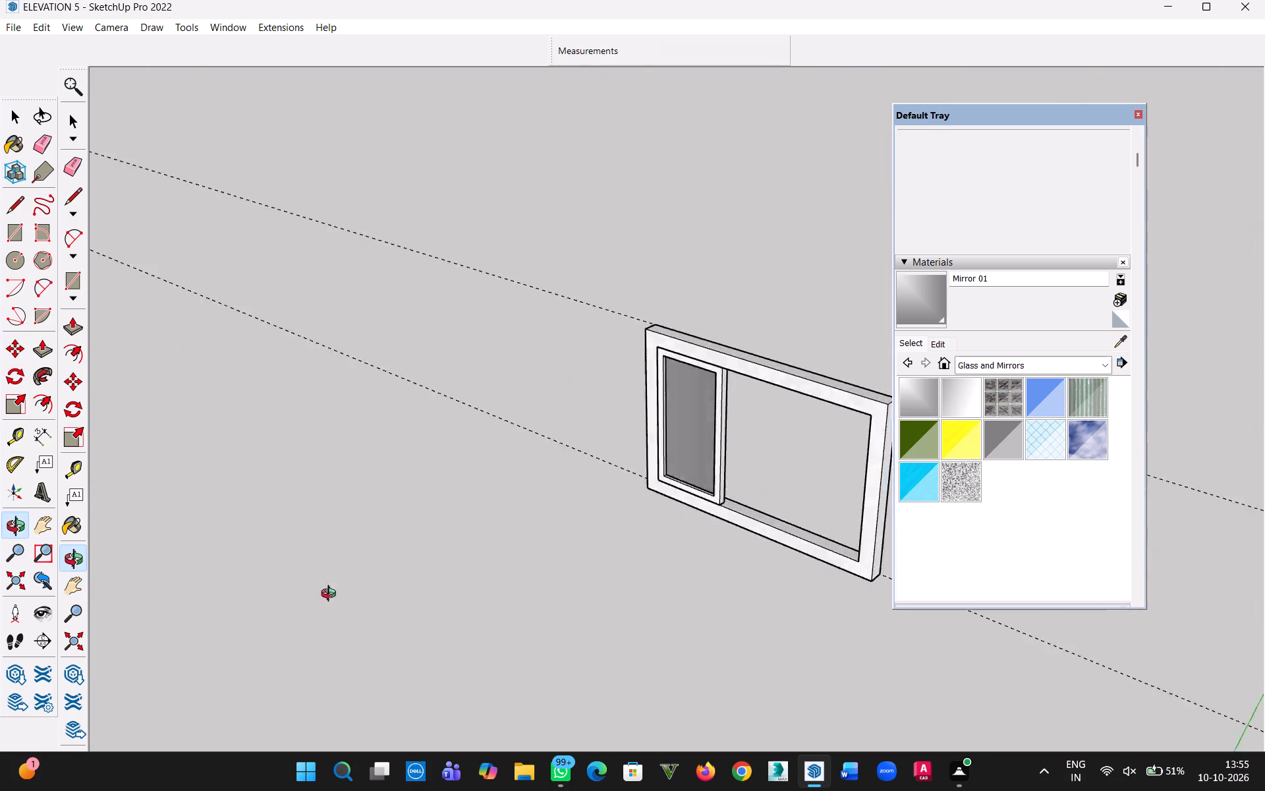
{"action": "middle_click_drag", "start_coordinate": [331, 595], "coordinate": [113, 596]}
{"action": "middle_click_drag", "start_coordinate": [690, 569], "coordinate": [141, 484]}
{"action": "scroll", "coordinate": [768, 574], "scroll_direction": "up", "scroll_amount": 5}
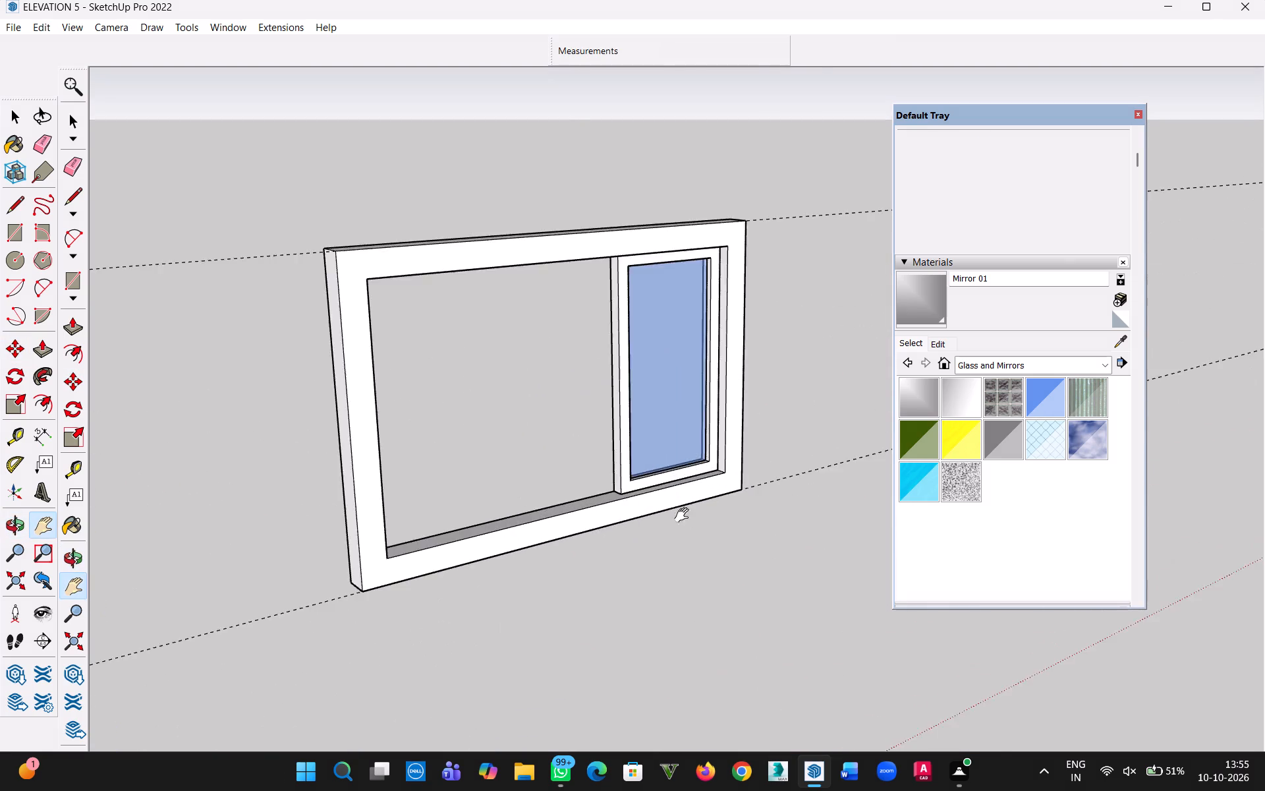
{"action": "scroll", "coordinate": [685, 515], "scroll_direction": "up", "scroll_amount": 3}
{"action": "scroll", "coordinate": [526, 357], "scroll_direction": "down", "scroll_amount": 4}
{"action": "middle_click_drag", "start_coordinate": [497, 377], "coordinate": [534, 490]}
{"action": "key", "text": "Escape"}
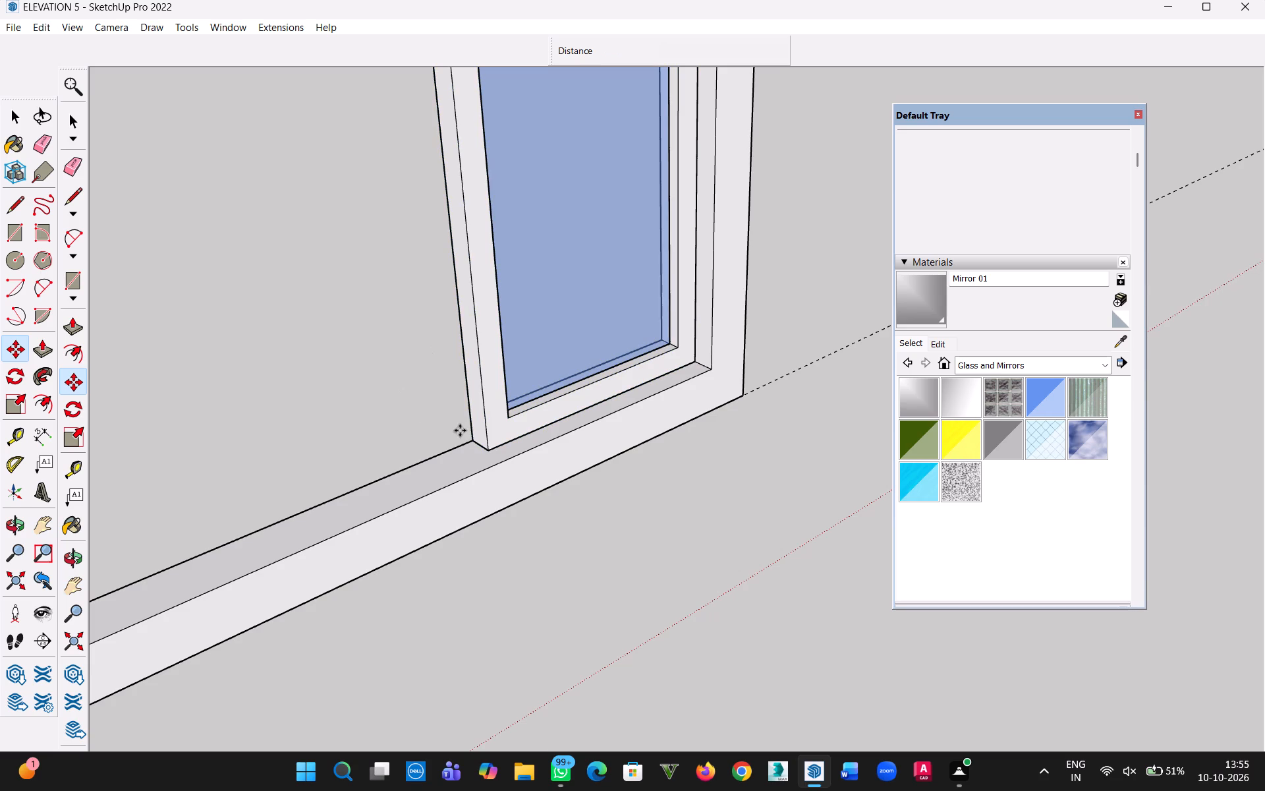
{"action": "key", "text": "m"}
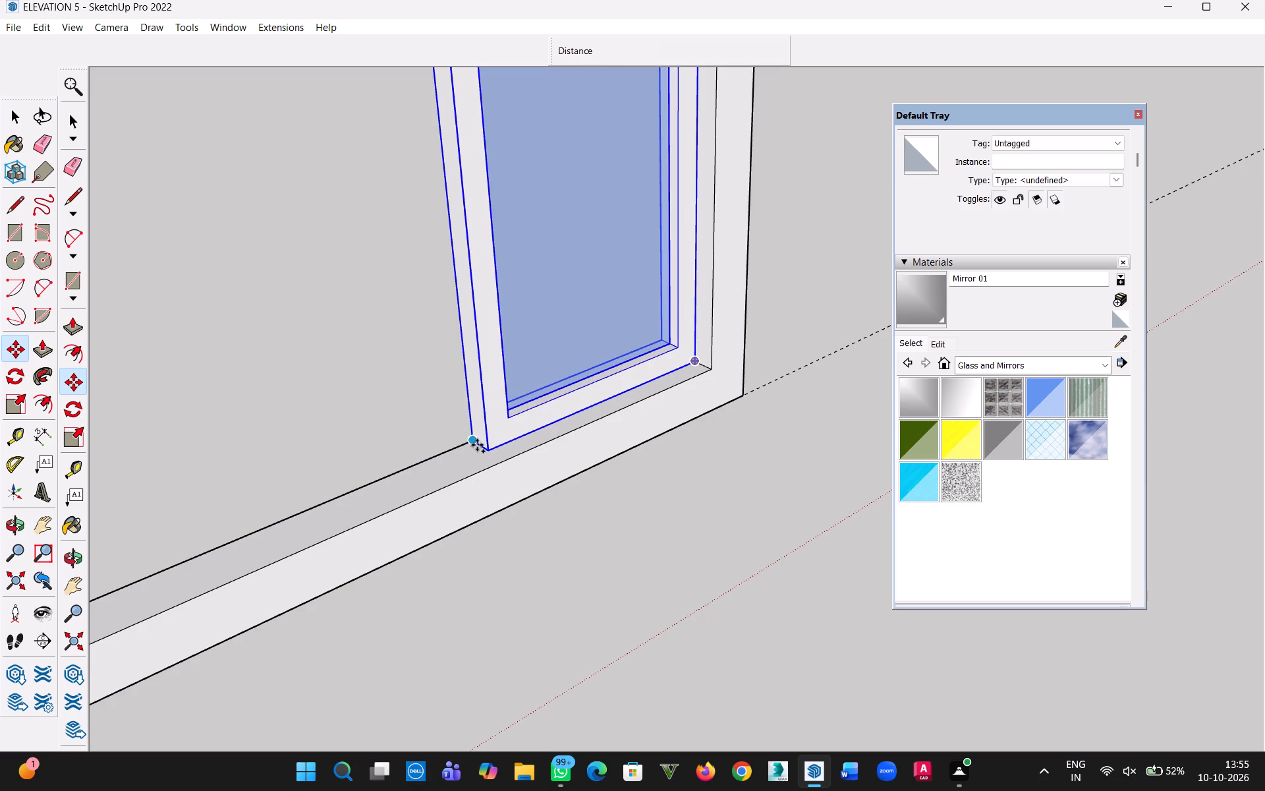
{"action": "middle_click_drag", "start_coordinate": [621, 353], "coordinate": [646, 365]}
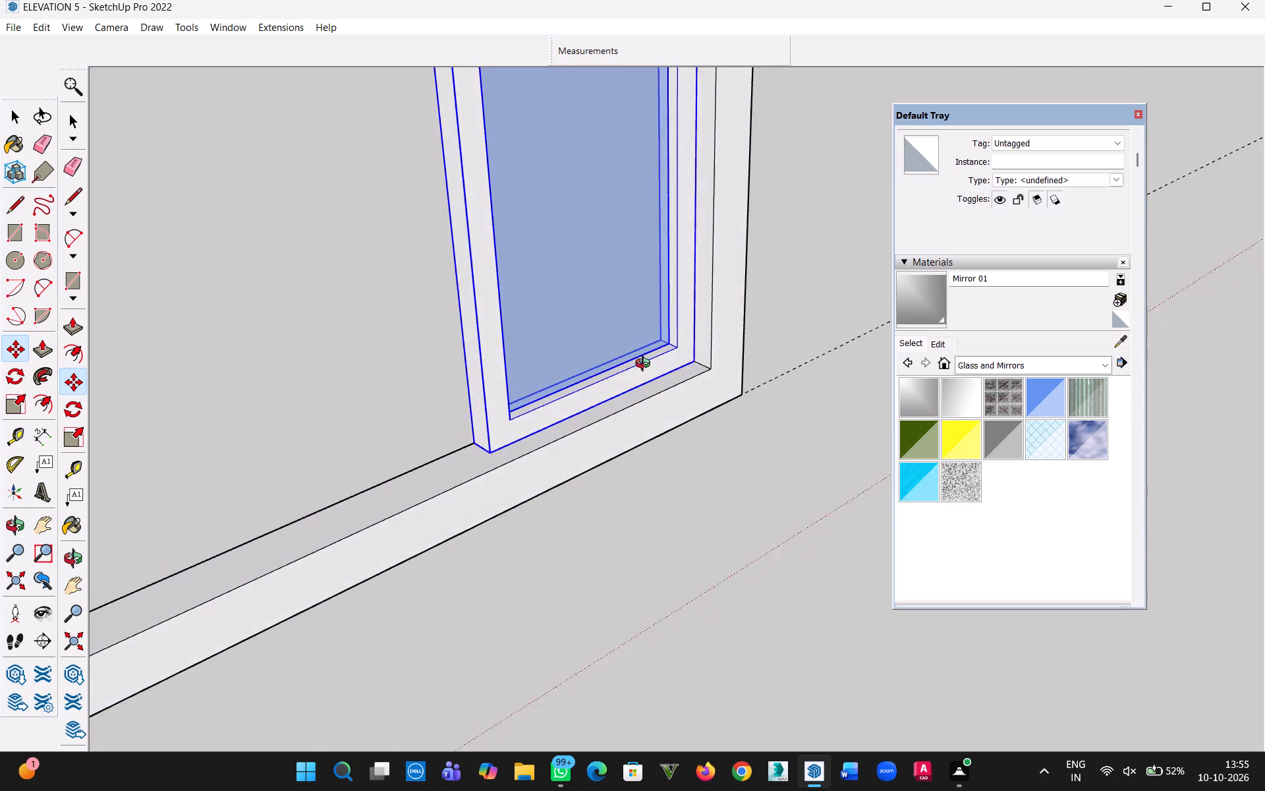
{"action": "middle_click_drag", "start_coordinate": [646, 365], "coordinate": [1108, 350]}
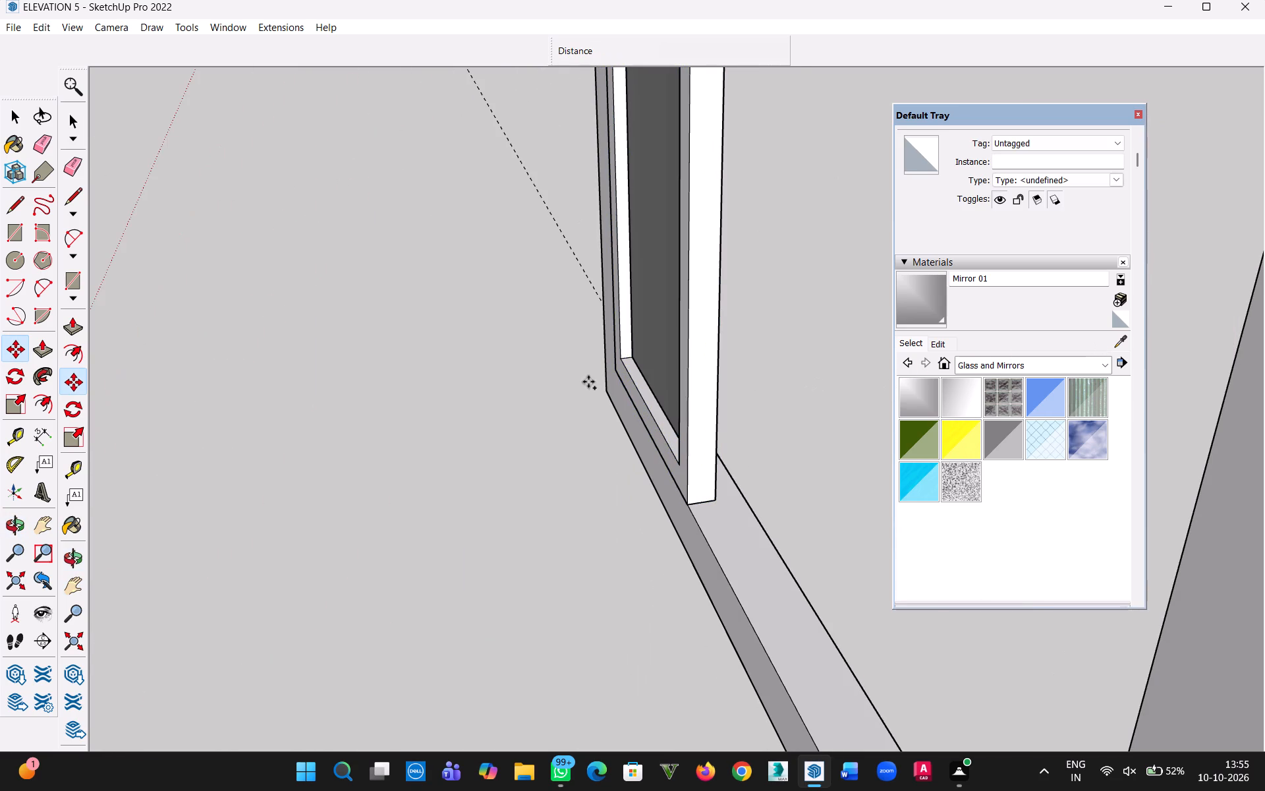
{"action": "left_click", "coordinate": [613, 371]}
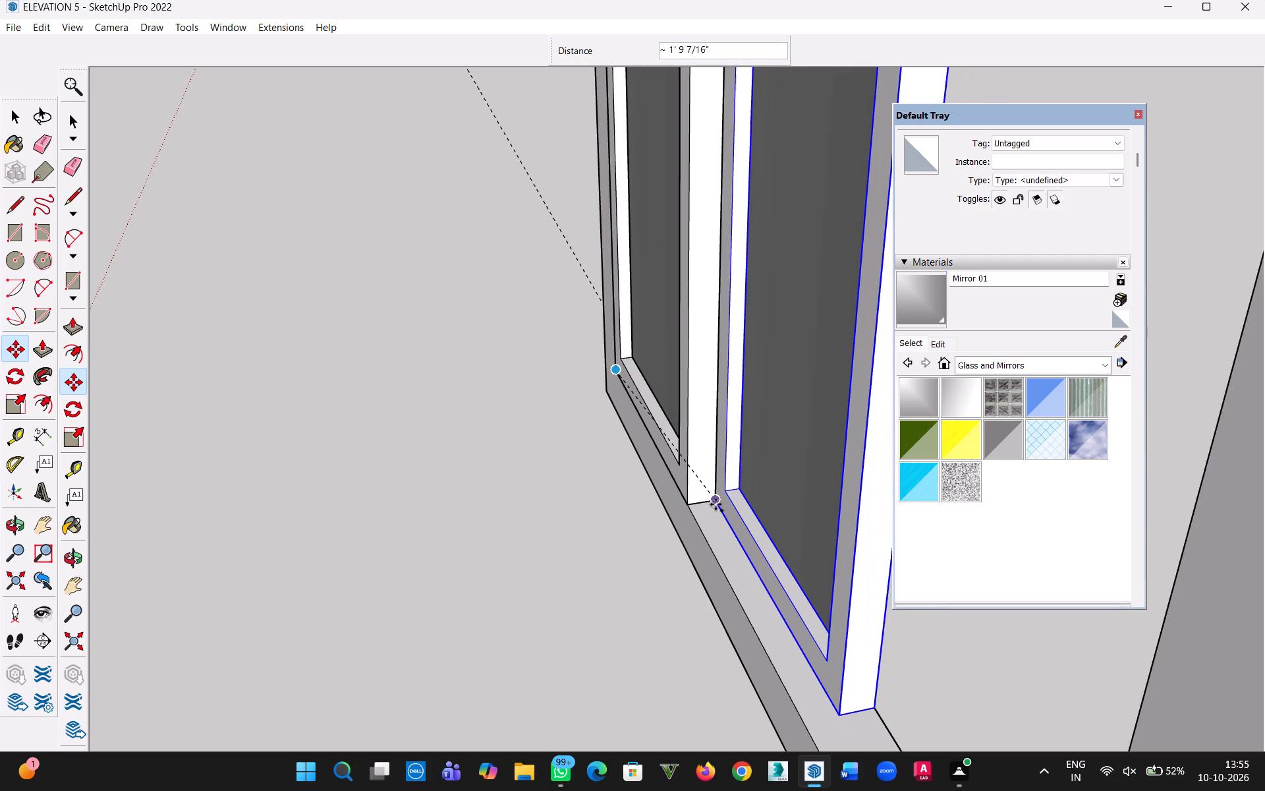
{"action": "left_click", "coordinate": [714, 502]}
{"action": "scroll", "coordinate": [631, 531], "scroll_direction": "down", "scroll_amount": 4}
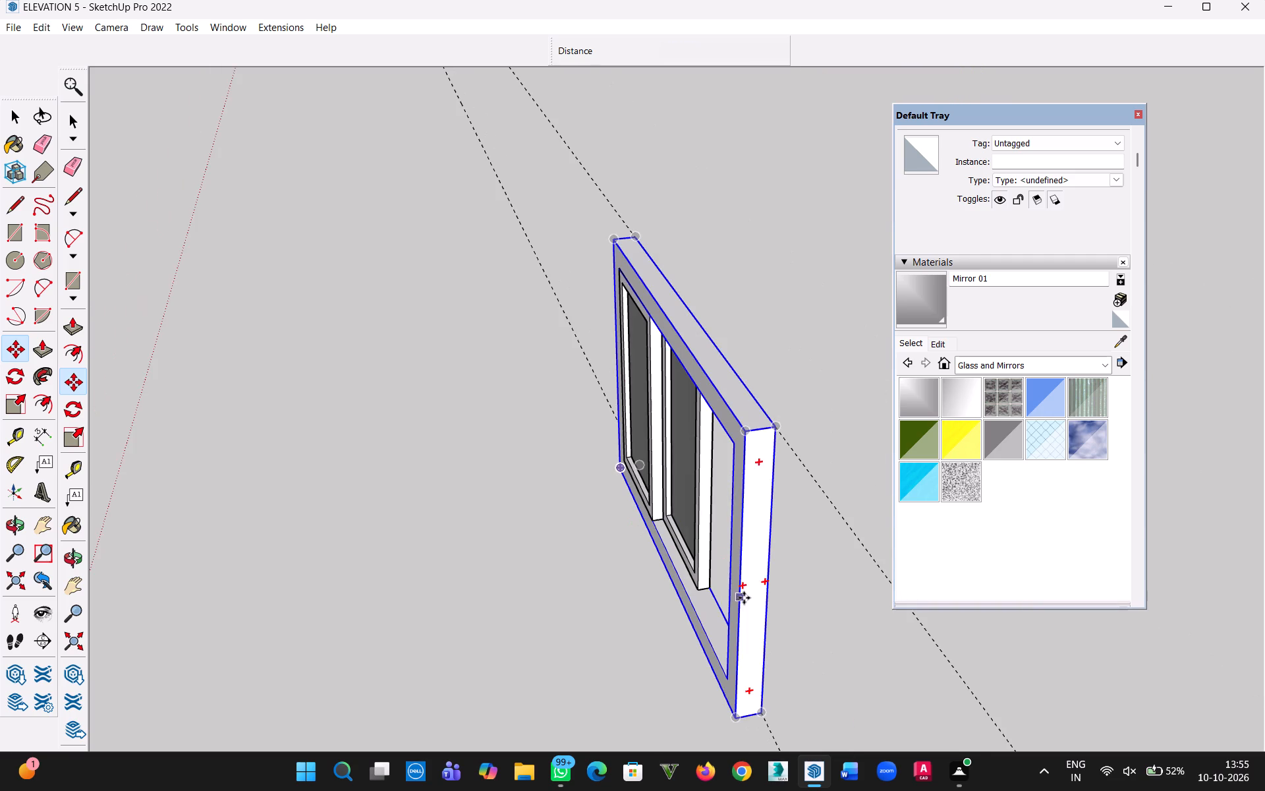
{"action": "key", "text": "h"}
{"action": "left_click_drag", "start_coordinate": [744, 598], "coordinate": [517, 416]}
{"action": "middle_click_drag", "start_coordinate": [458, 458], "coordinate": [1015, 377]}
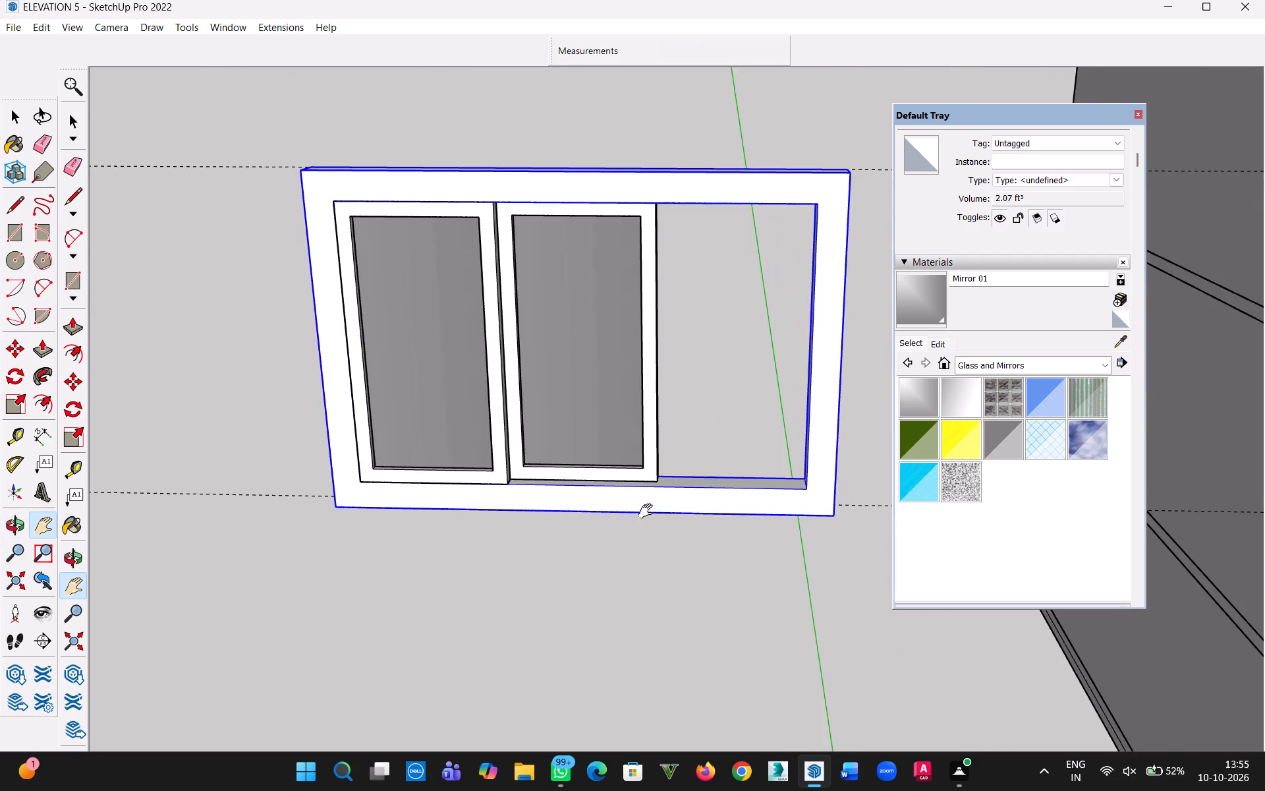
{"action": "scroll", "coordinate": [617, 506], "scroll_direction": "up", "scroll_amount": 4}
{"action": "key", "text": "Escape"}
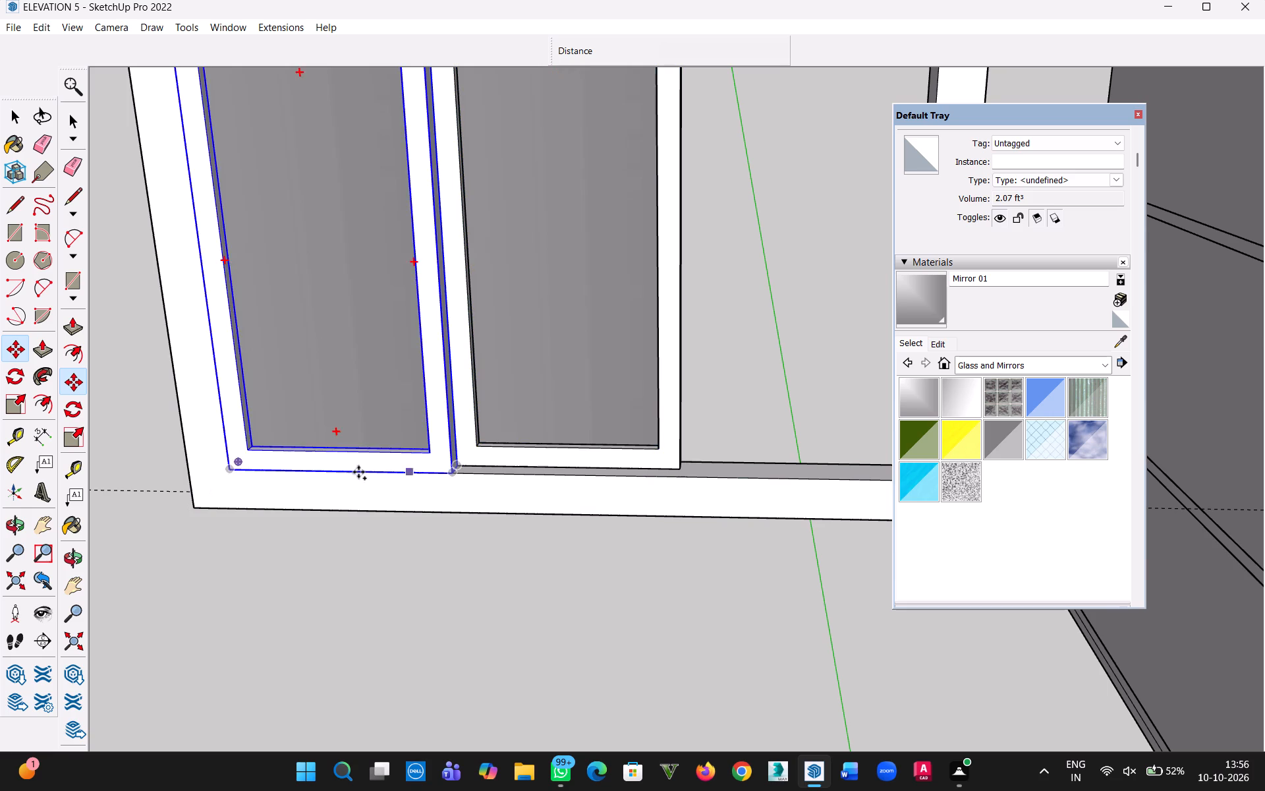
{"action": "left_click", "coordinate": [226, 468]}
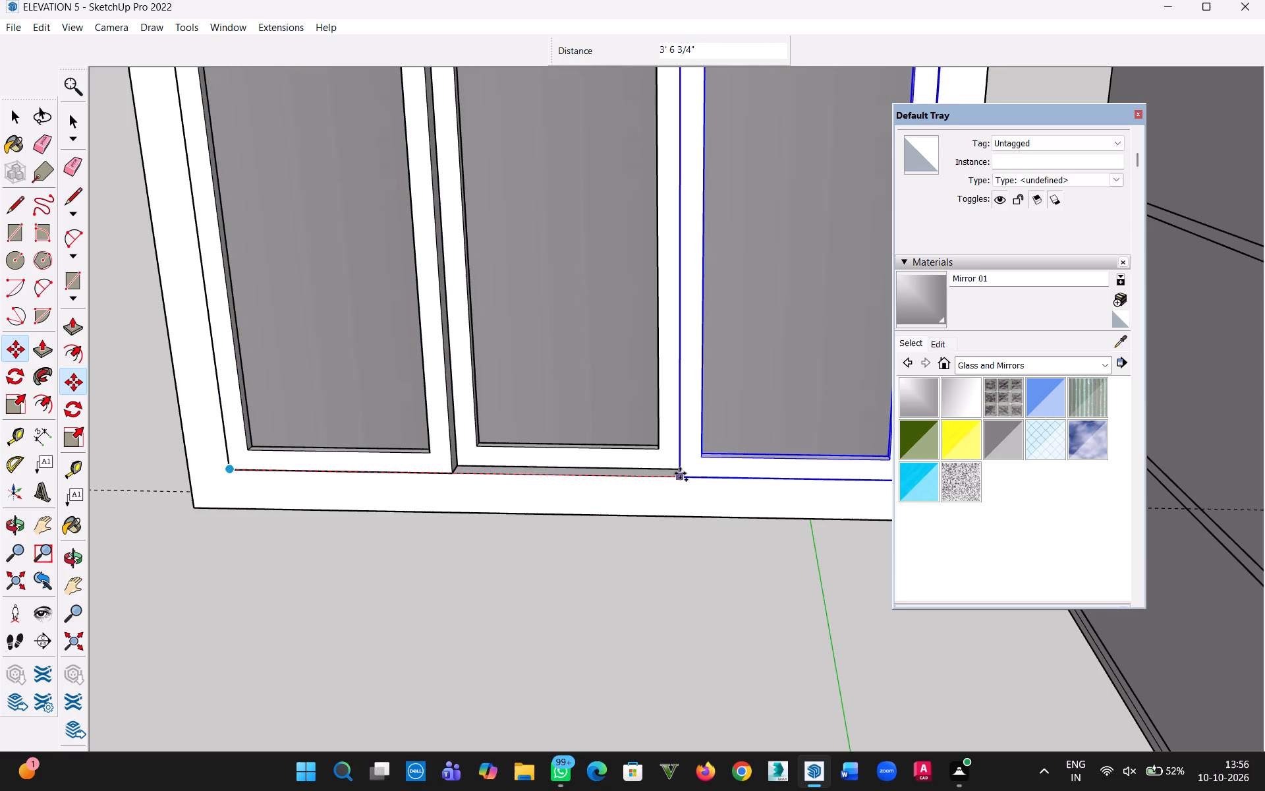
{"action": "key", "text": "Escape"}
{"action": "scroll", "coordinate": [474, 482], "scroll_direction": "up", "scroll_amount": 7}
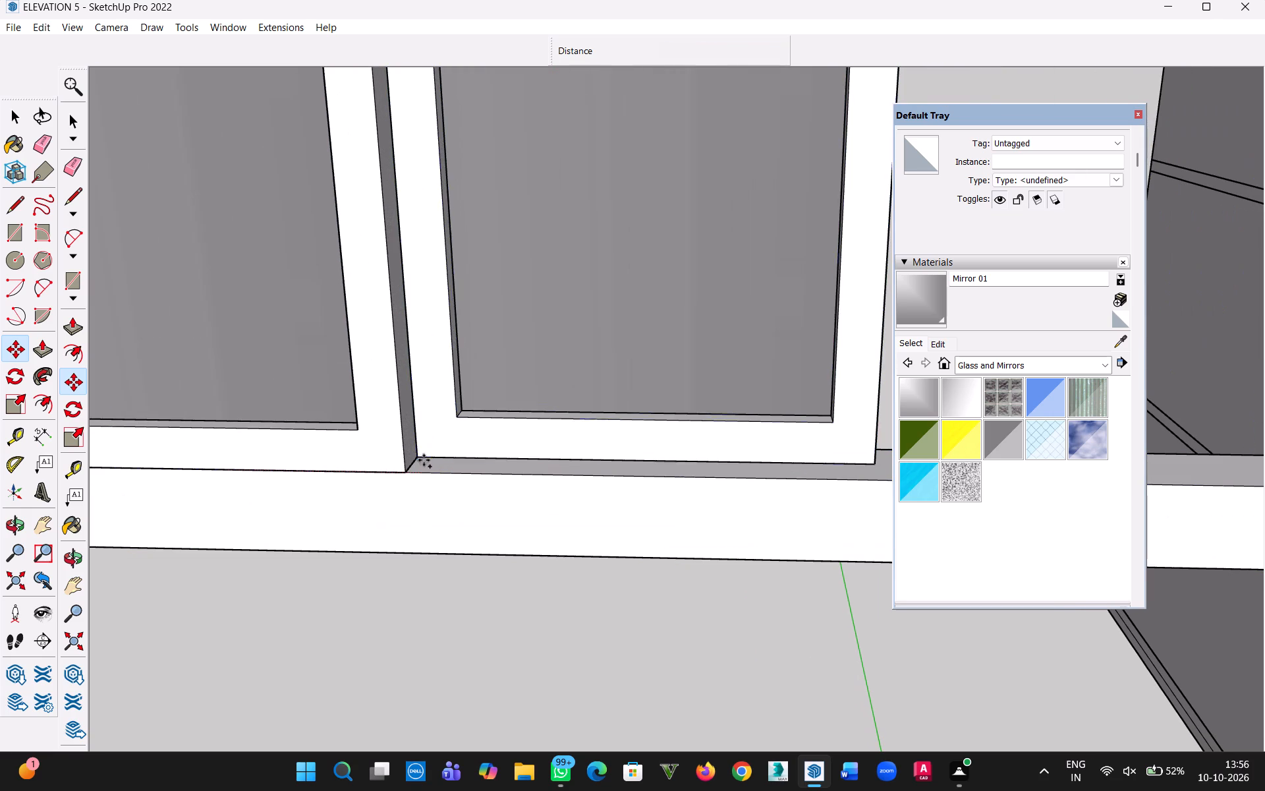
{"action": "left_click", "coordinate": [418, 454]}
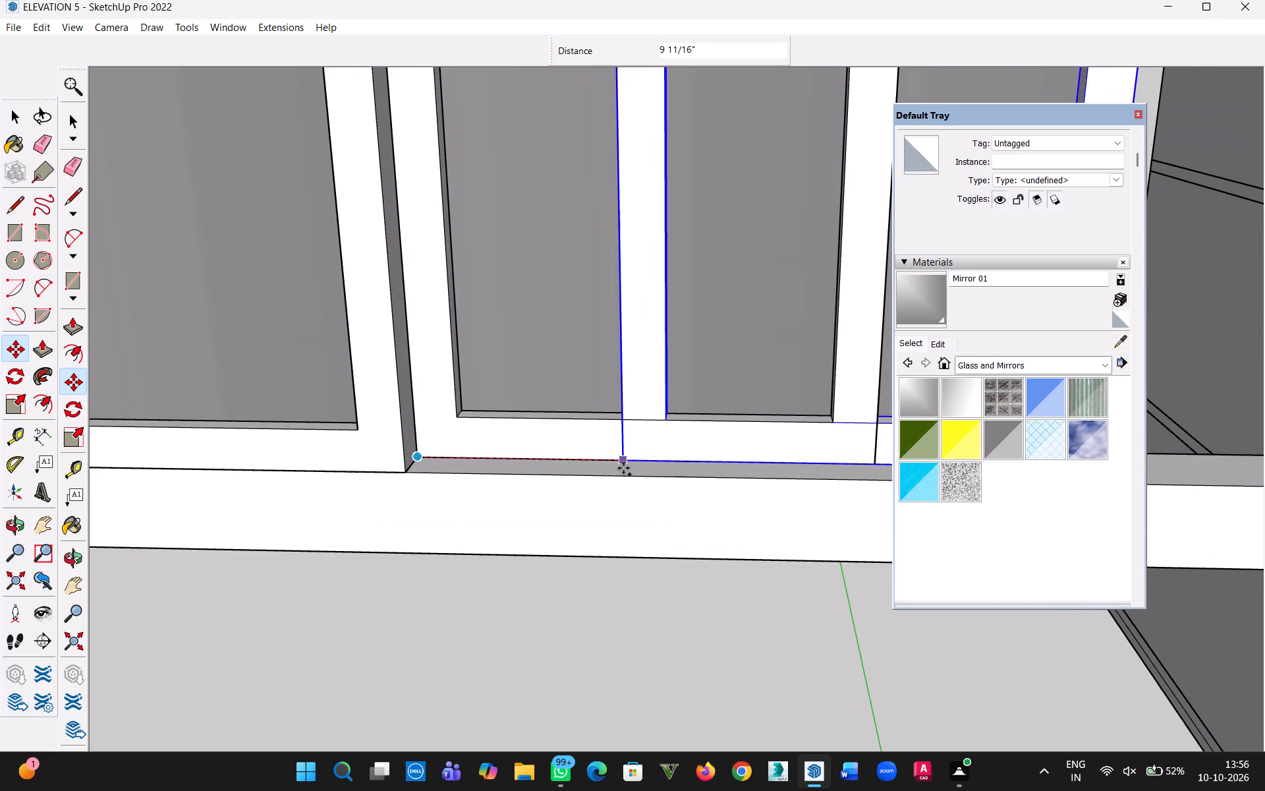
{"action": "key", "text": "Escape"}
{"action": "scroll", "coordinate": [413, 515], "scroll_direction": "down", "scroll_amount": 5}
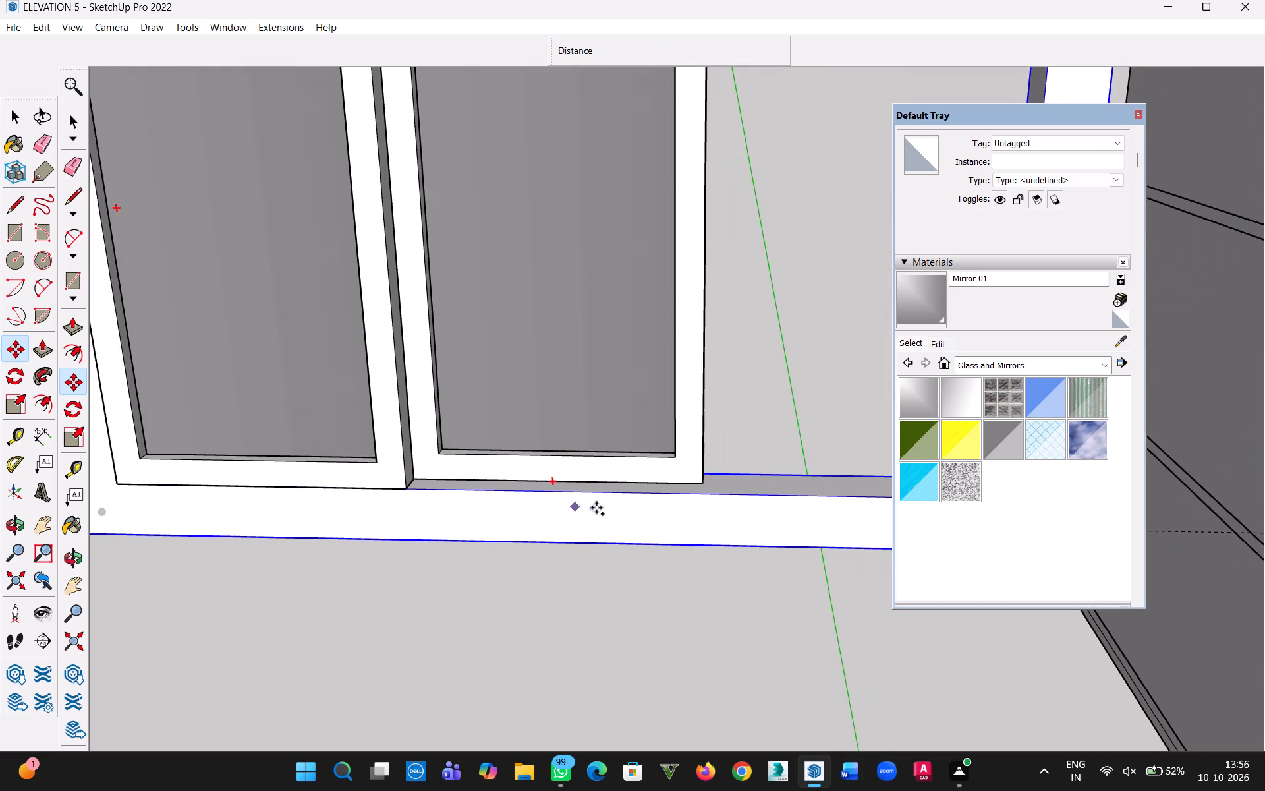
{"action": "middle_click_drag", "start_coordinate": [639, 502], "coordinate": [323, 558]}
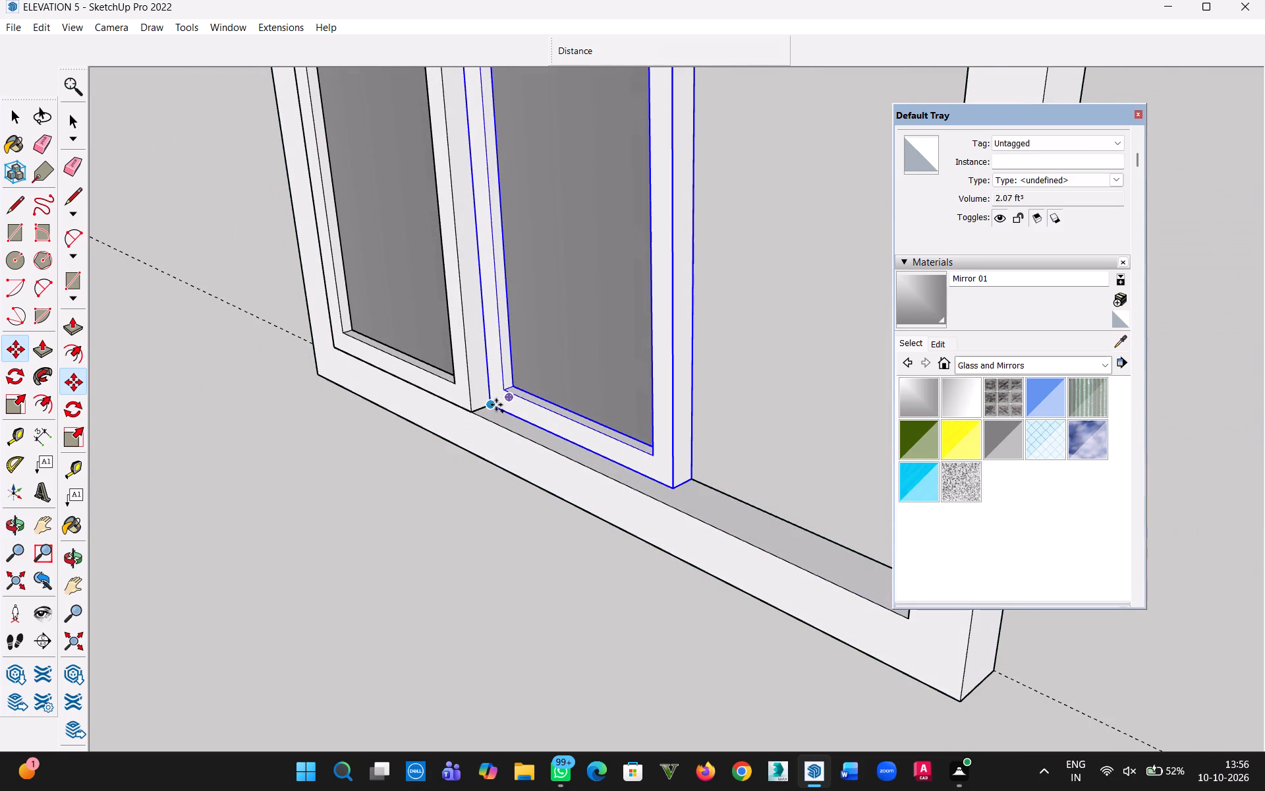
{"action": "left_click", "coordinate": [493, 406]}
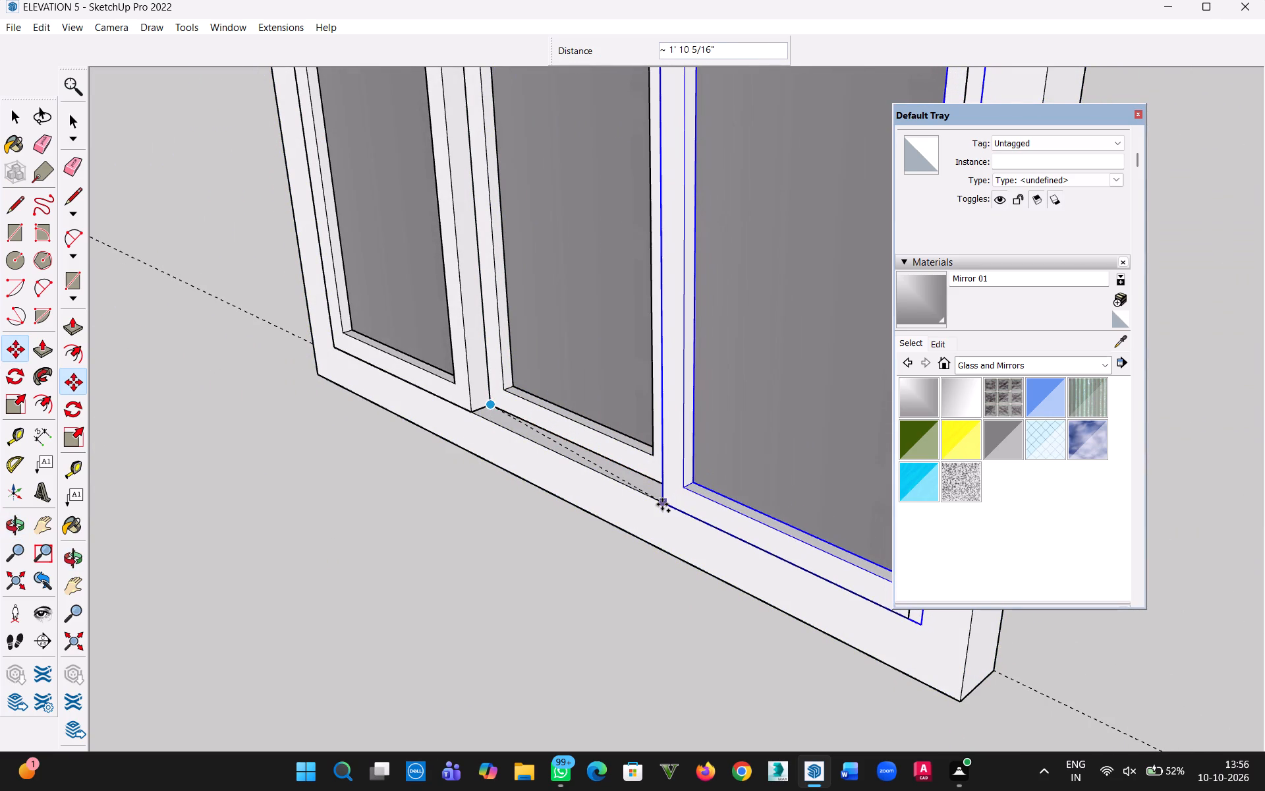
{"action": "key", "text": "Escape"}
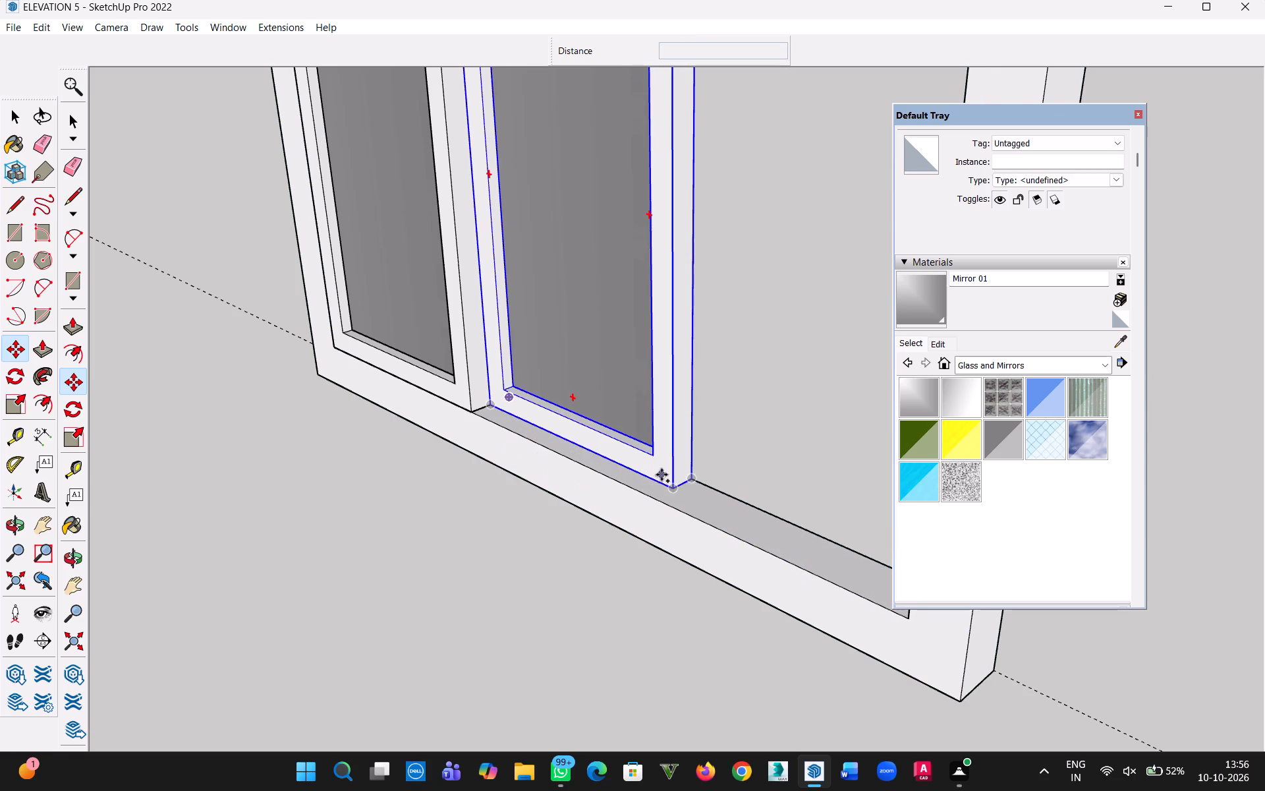
Copy the middle panel about 1' 9 7/16" along the outer frame, snapping its lower-right front corner to the opening's lower-right inner corner.
{"action": "left_click", "coordinate": [669, 486]}
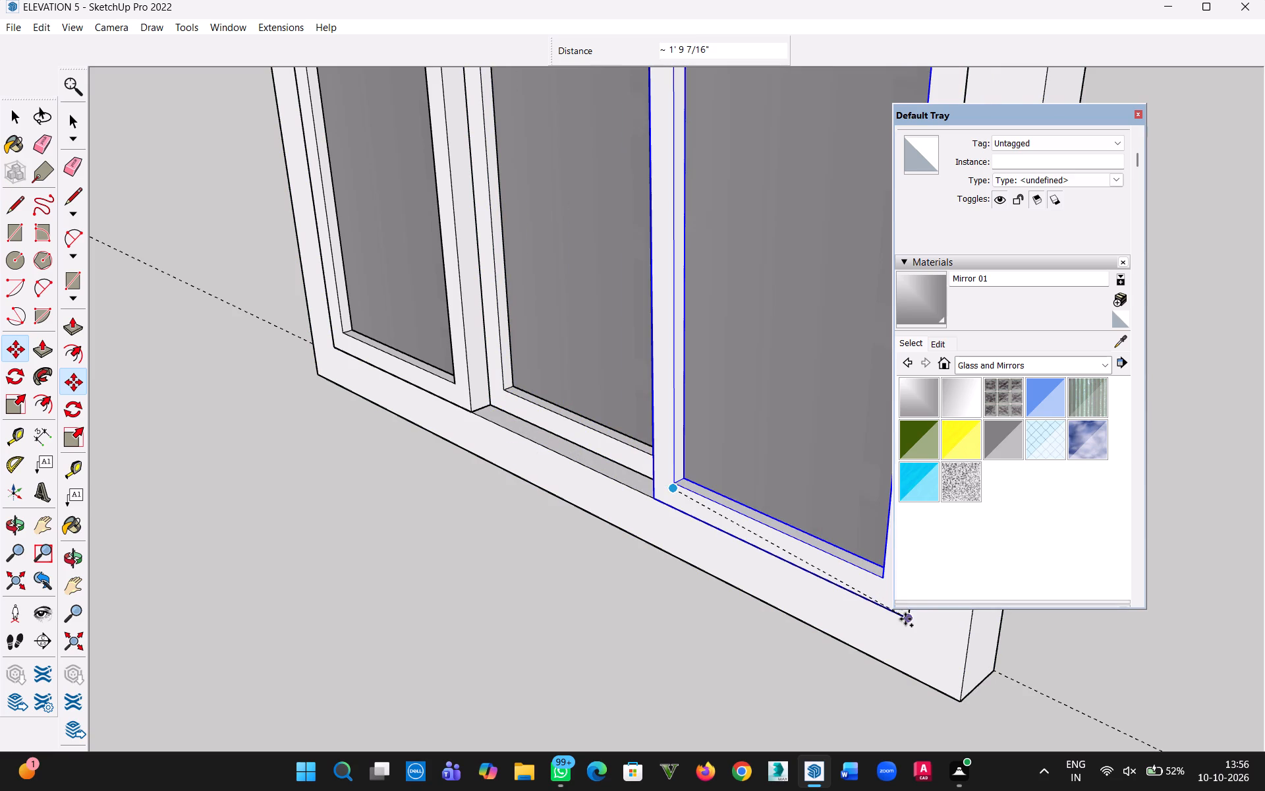
{"action": "left_click", "coordinate": [905, 619]}
{"action": "left_click", "coordinate": [14, 118]}
{"action": "left_click", "coordinate": [430, 552]}
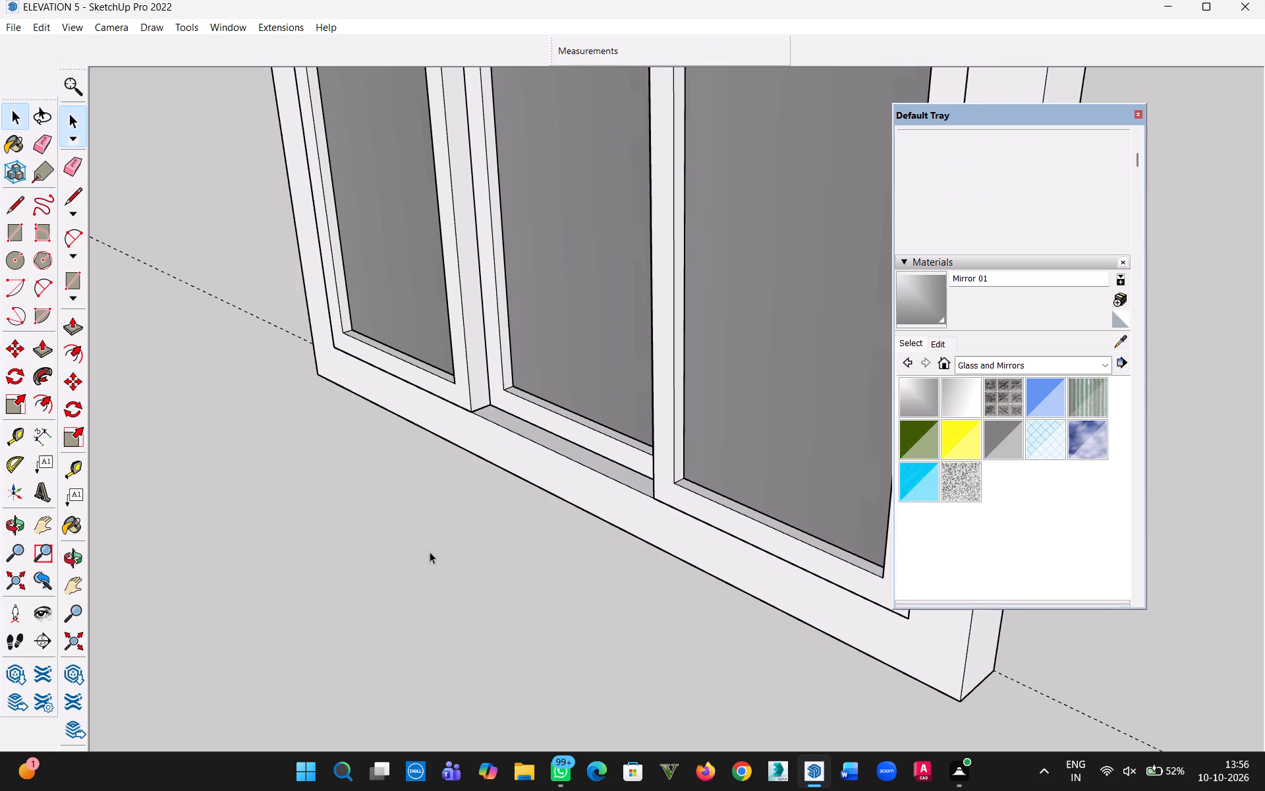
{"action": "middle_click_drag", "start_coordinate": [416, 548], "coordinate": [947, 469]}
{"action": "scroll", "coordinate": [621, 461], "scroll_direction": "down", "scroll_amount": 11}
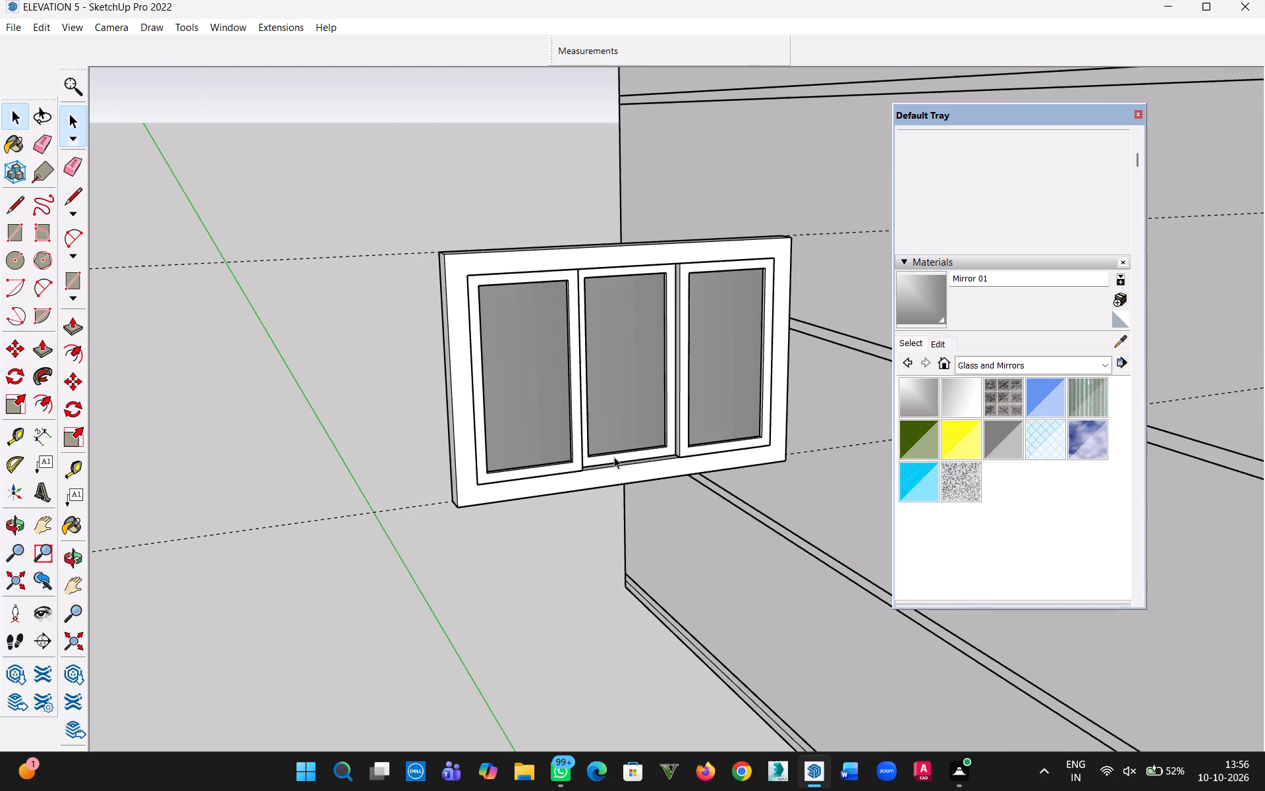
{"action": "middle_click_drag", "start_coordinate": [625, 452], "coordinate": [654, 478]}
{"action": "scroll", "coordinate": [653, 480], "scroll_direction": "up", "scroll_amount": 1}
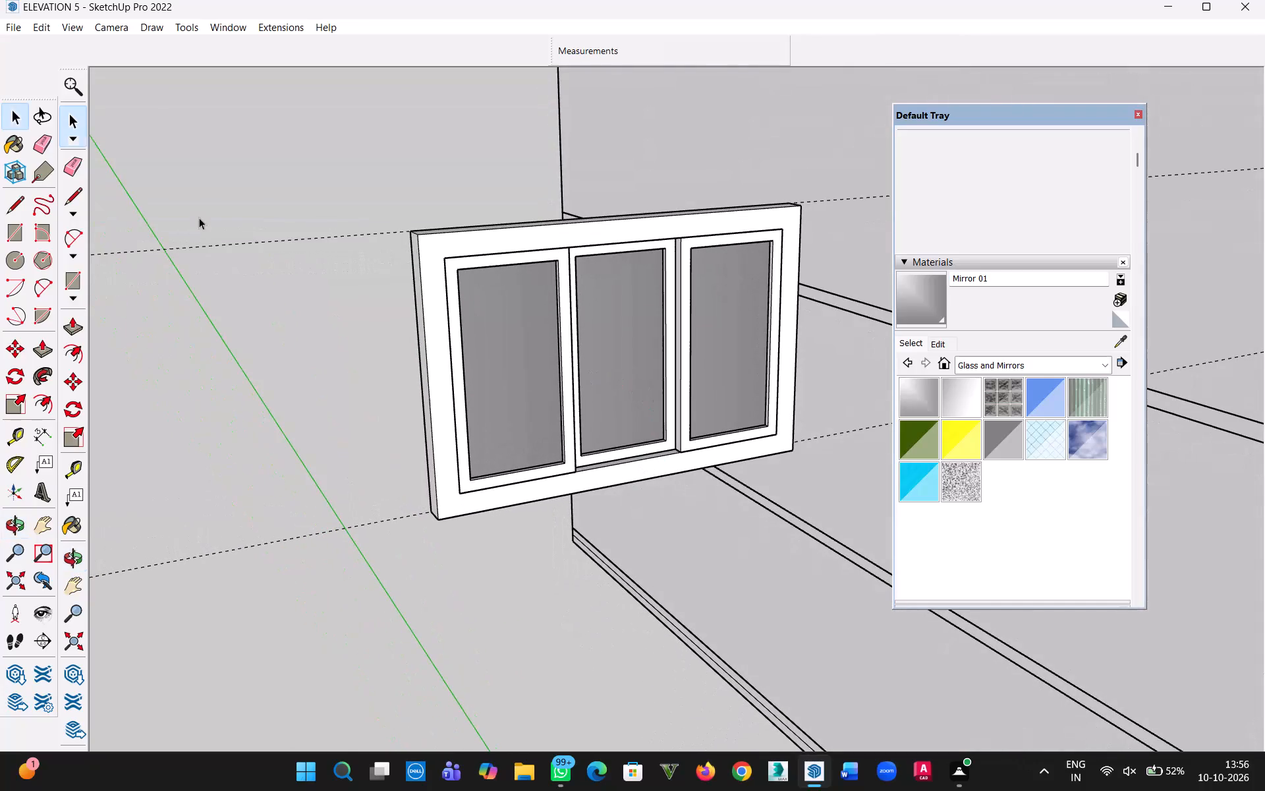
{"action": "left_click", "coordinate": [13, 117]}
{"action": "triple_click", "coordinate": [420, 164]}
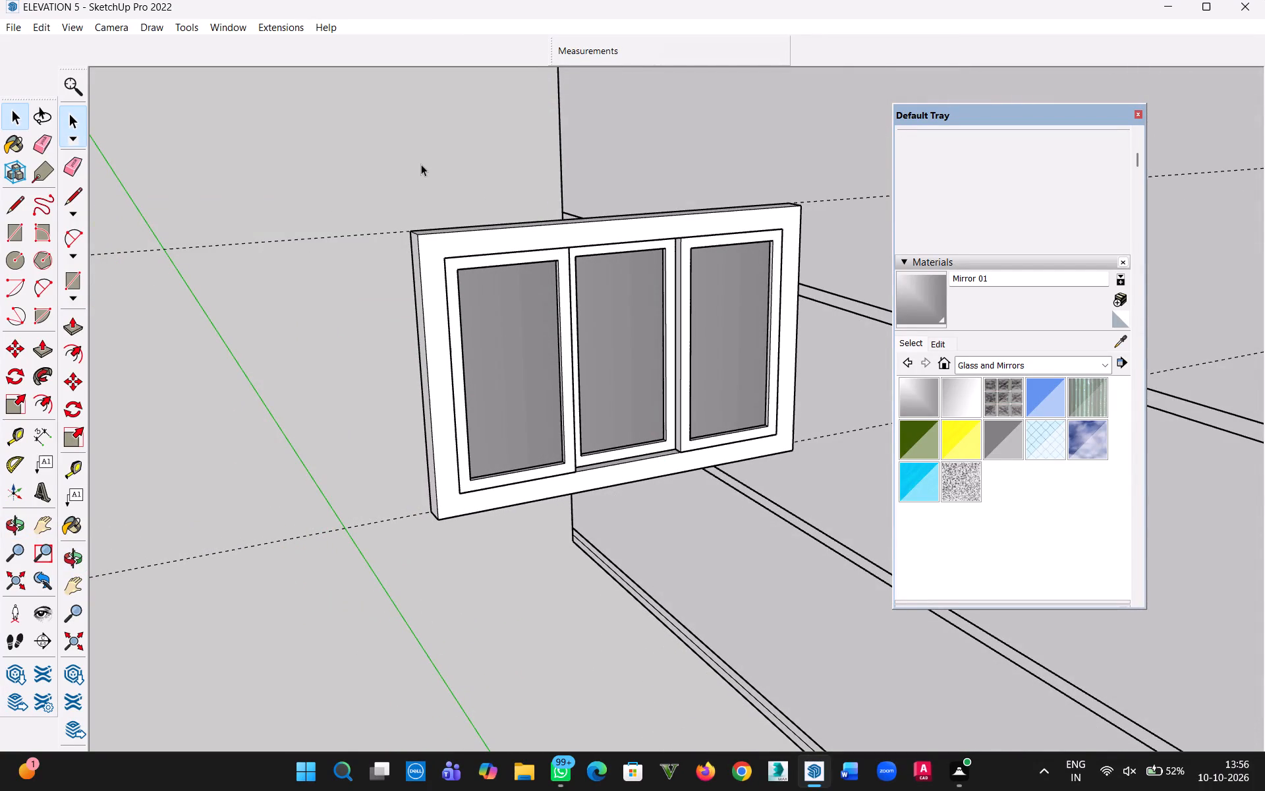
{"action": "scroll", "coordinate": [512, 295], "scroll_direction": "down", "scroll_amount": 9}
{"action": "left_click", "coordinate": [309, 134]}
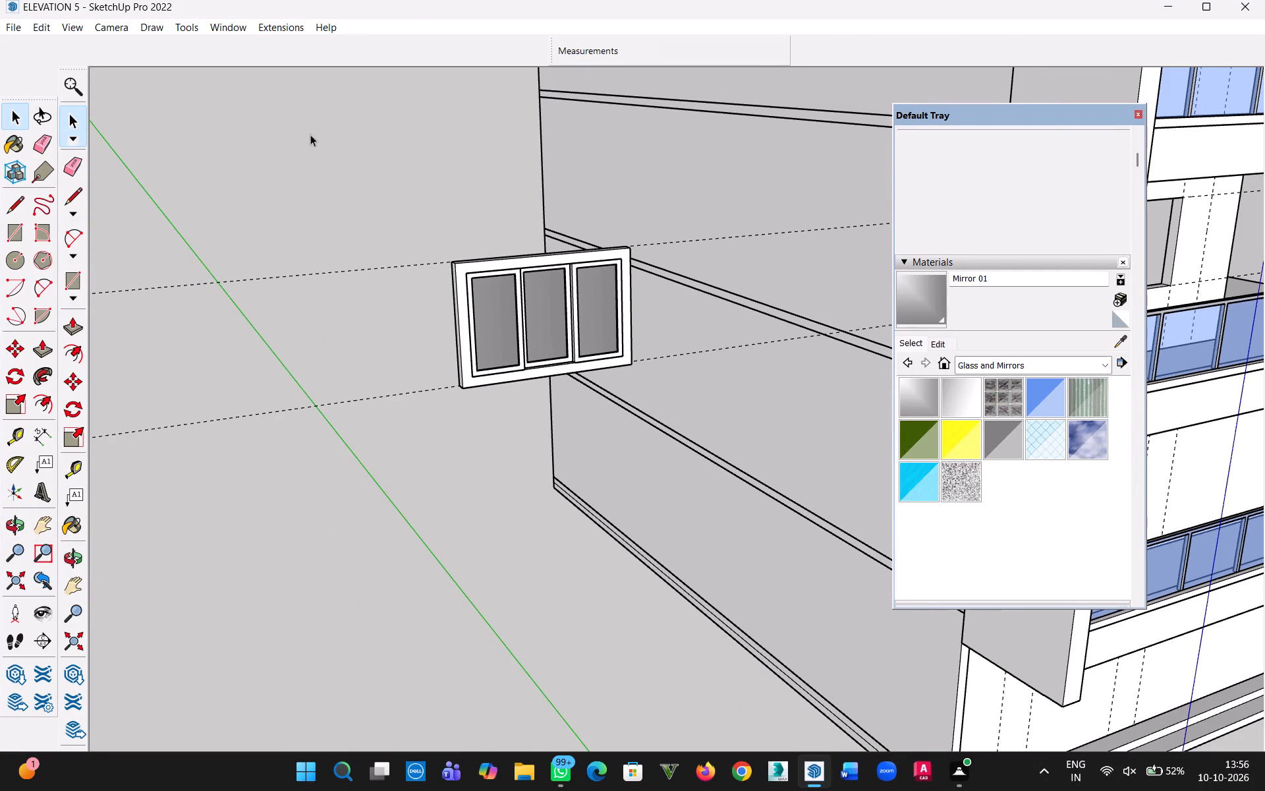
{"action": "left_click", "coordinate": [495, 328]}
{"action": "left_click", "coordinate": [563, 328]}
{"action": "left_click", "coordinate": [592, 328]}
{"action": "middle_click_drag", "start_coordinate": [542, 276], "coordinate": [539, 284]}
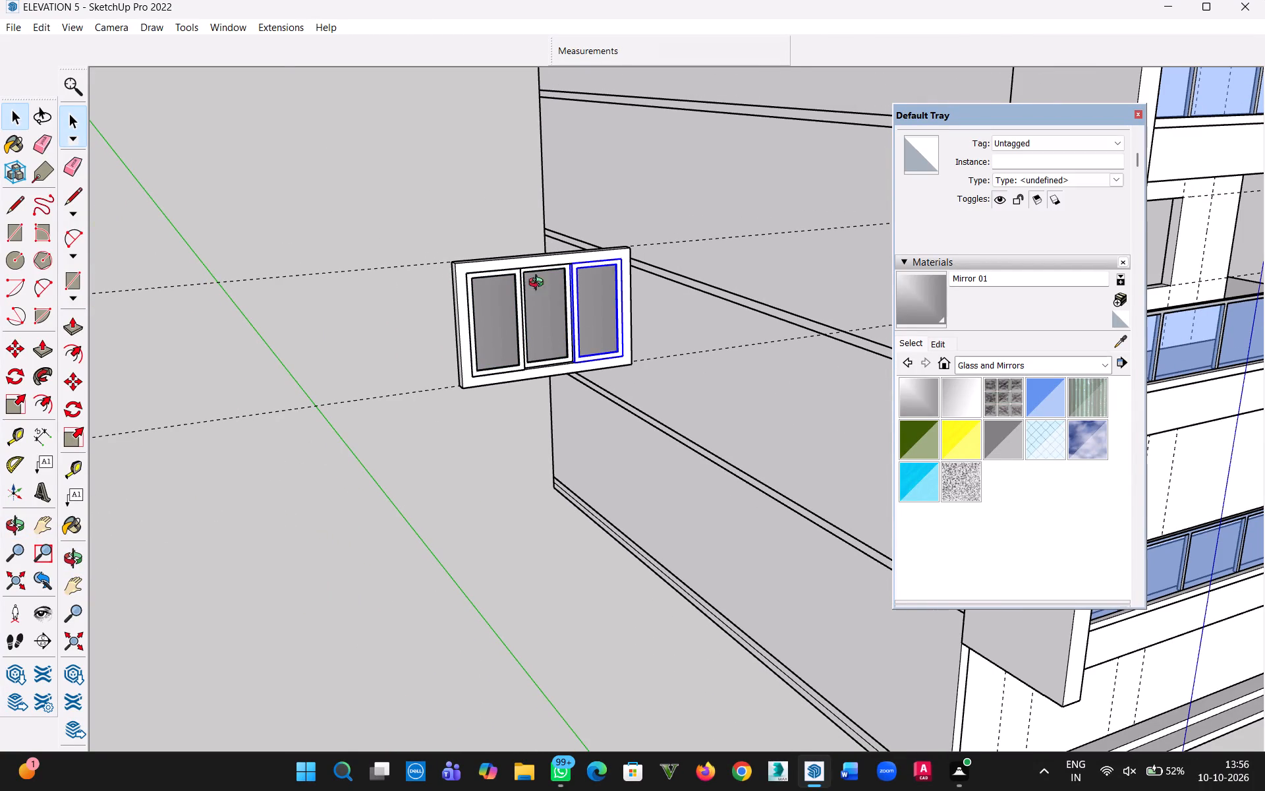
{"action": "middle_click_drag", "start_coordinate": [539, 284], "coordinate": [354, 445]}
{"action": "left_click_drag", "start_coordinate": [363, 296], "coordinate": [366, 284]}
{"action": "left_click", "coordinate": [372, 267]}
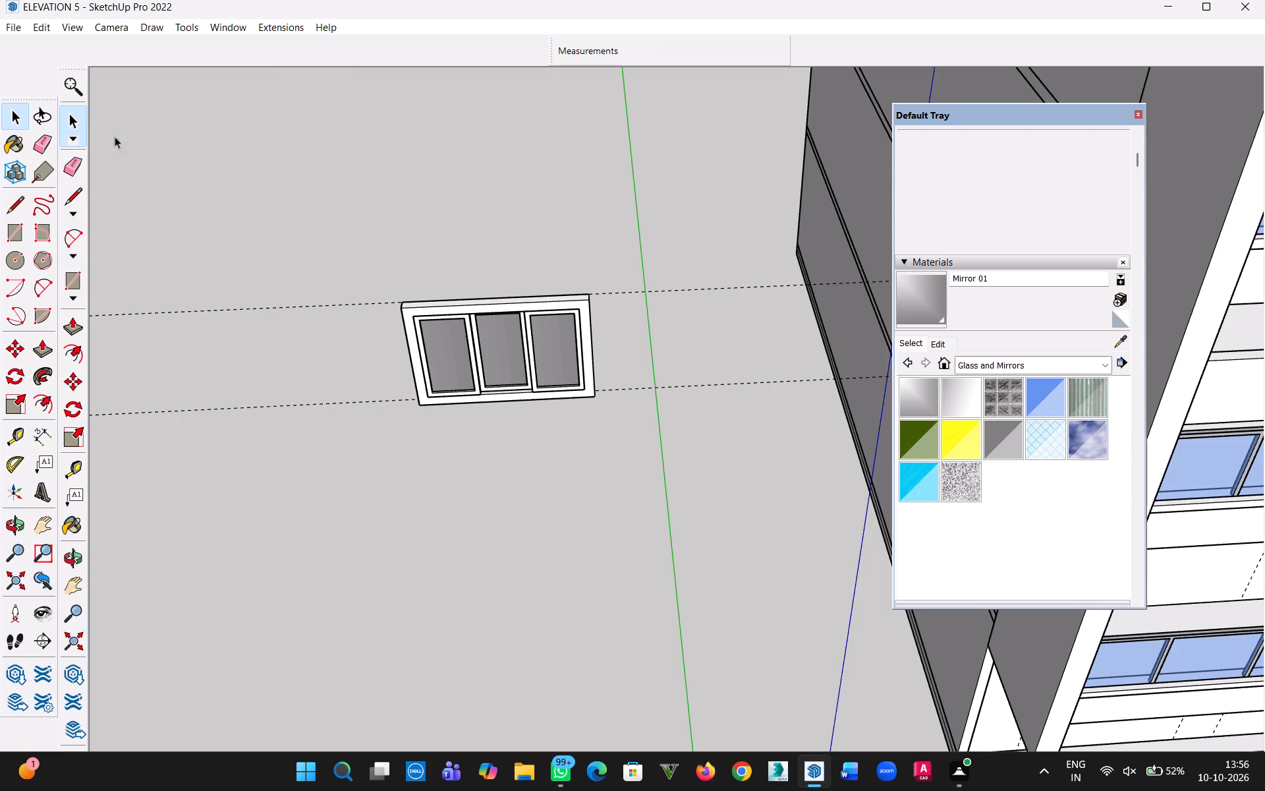
Delete all construction guides from the model.
{"action": "left_click", "coordinate": [36, 26]}
{"action": "left_click", "coordinate": [101, 173]}
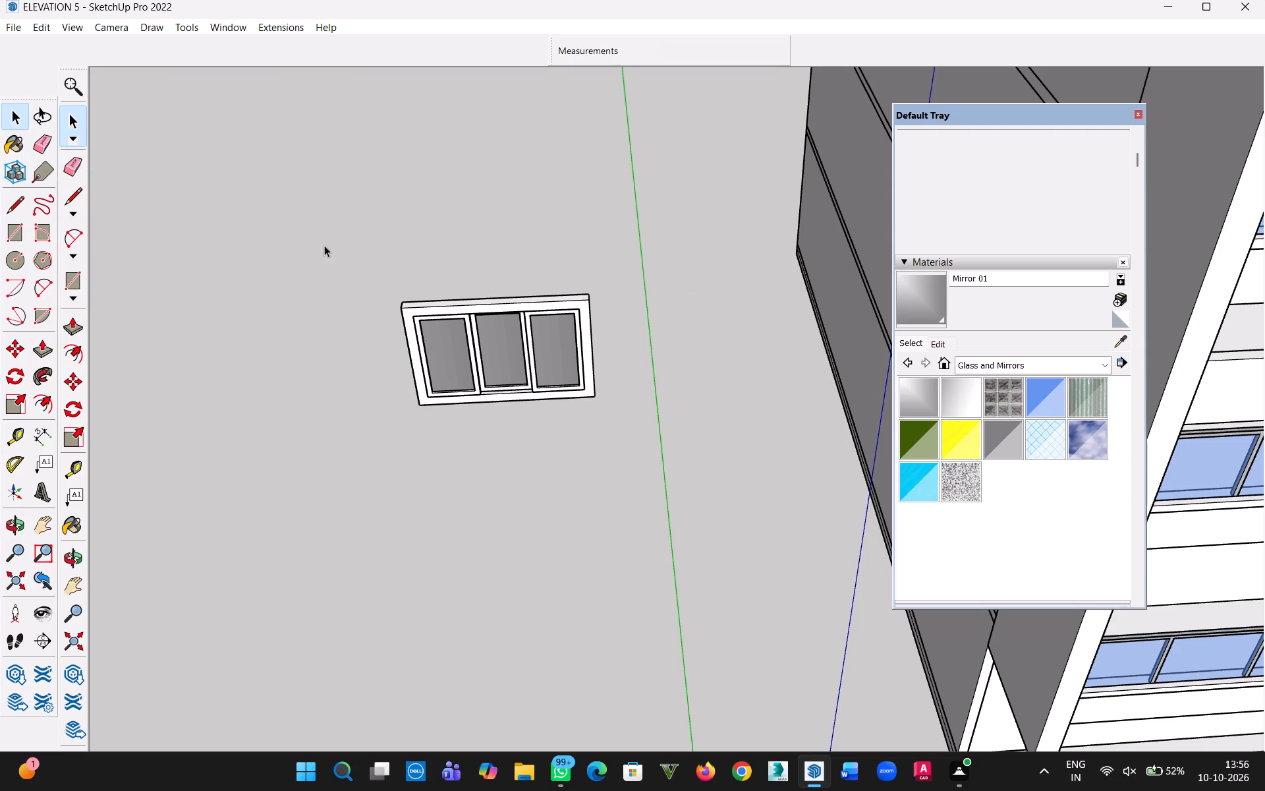
Group the outer frame together with its three mirror-pane panels as one window.
{"action": "left_click_drag", "start_coordinate": [324, 245], "coordinate": [629, 435]}
{"action": "right_click", "coordinate": [519, 311]}
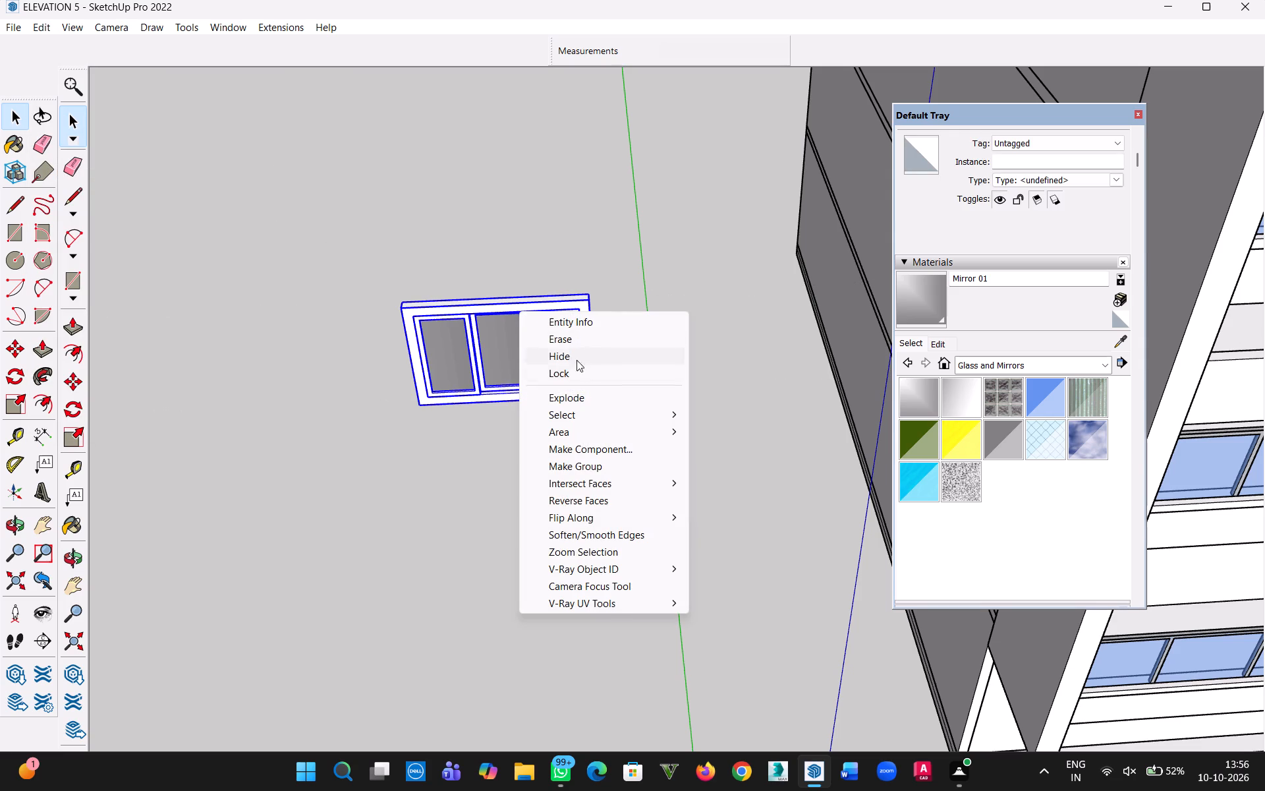
{"action": "left_click", "coordinate": [592, 462]}
{"action": "left_click", "coordinate": [549, 238]}
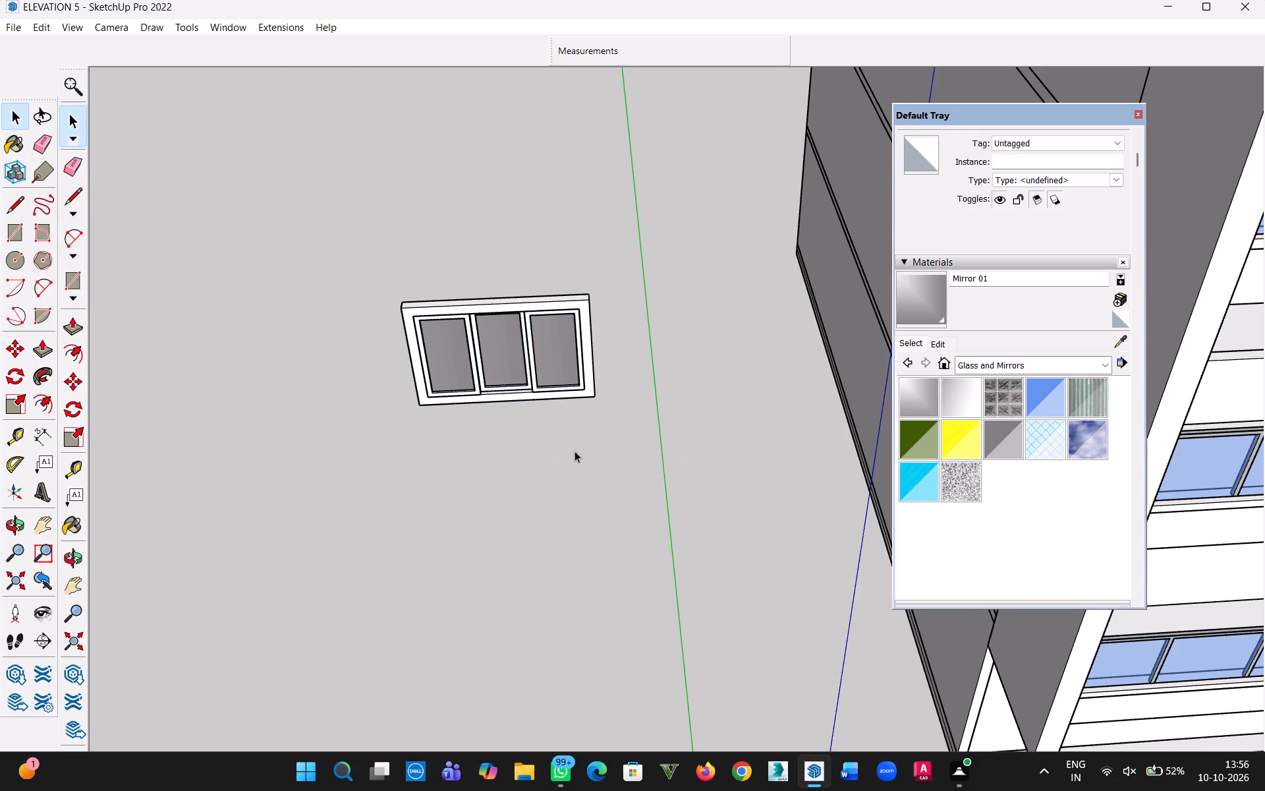
Move the window group by its lower-left corner about 27' 9 15/16" onto the wall behind the middle balcony, above its glass railing.
{"action": "middle_click_drag", "start_coordinate": [571, 454], "coordinate": [517, 292]}
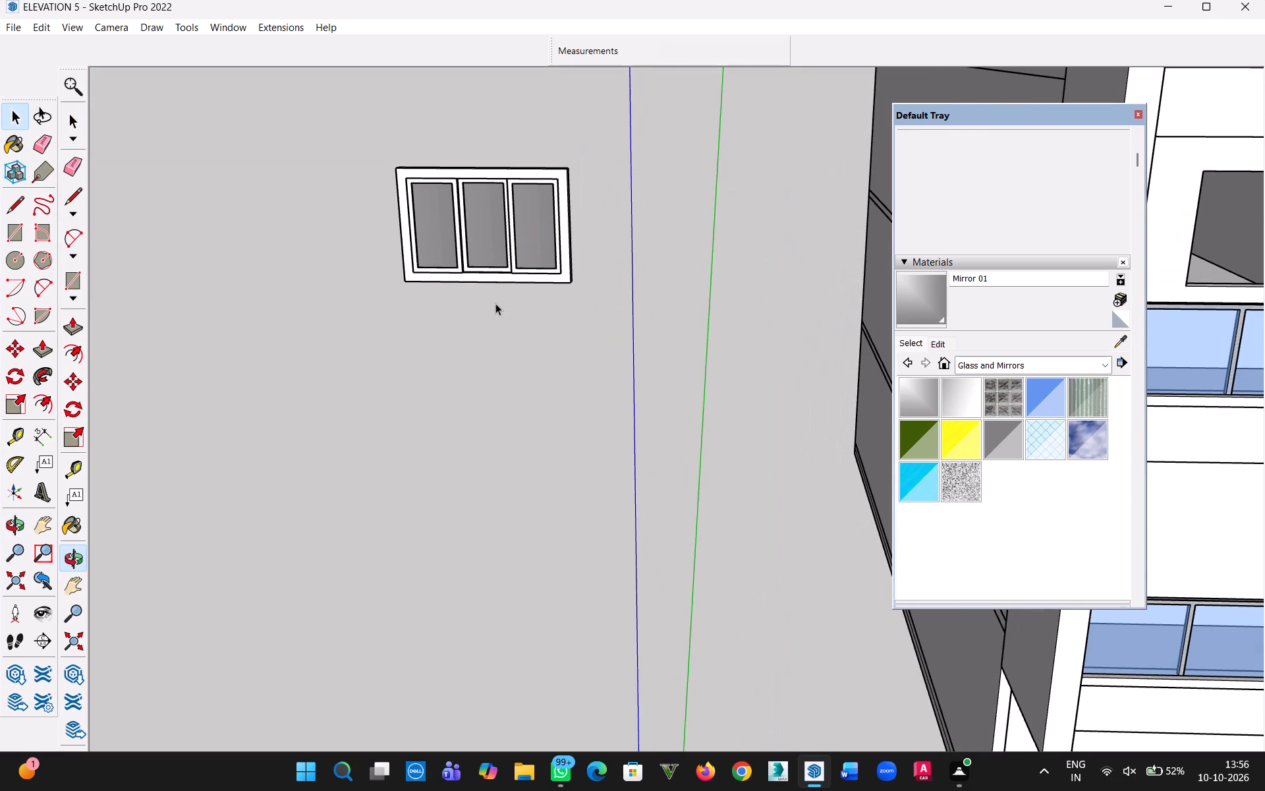
{"action": "left_click", "coordinate": [457, 254]}
{"action": "key", "text": "m"}
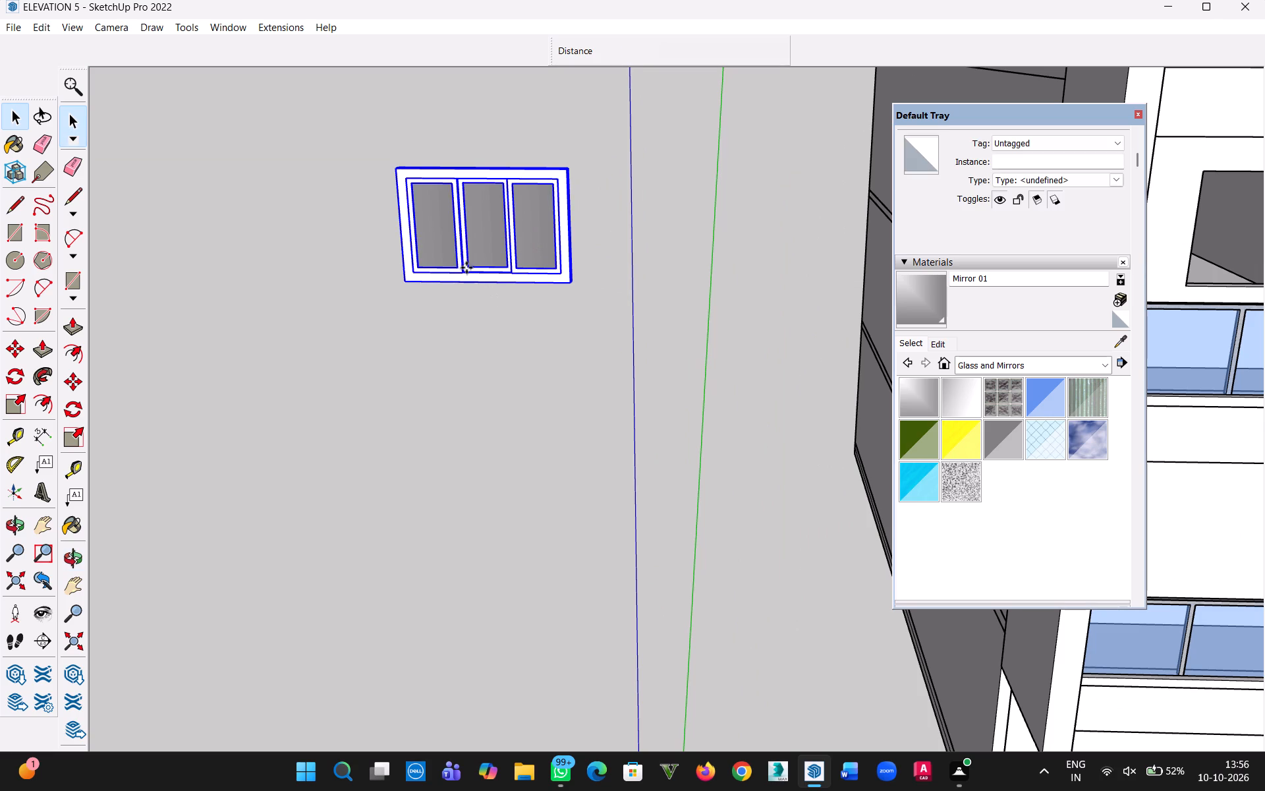
{"action": "left_click", "coordinate": [407, 286]}
{"action": "key", "text": "h"}
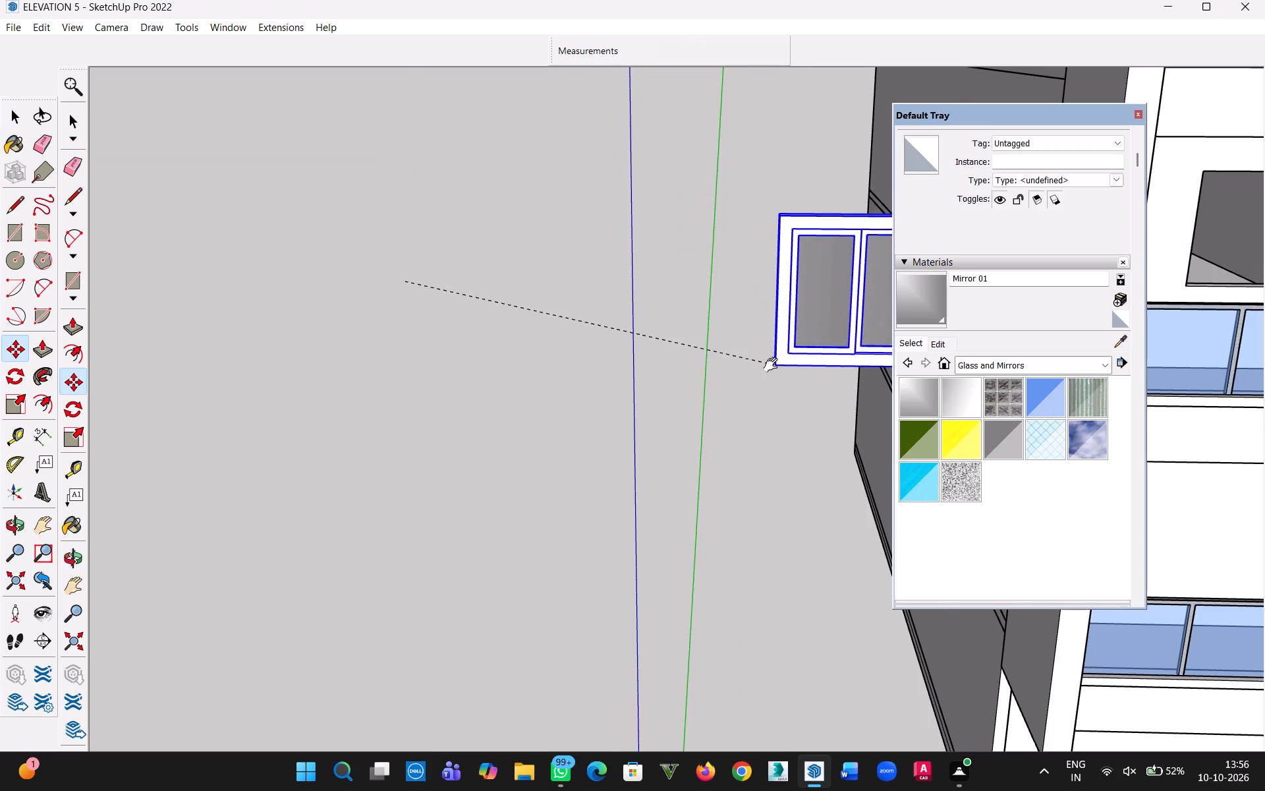
{"action": "left_click_drag", "start_coordinate": [771, 365], "coordinate": [62, 513]}
{"action": "left_click_drag", "start_coordinate": [571, 415], "coordinate": [416, 430]}
{"action": "key", "text": "Escape"}
{"action": "scroll", "coordinate": [524, 402], "scroll_direction": "up", "scroll_amount": 10}
{"action": "left_click", "coordinate": [463, 416]}
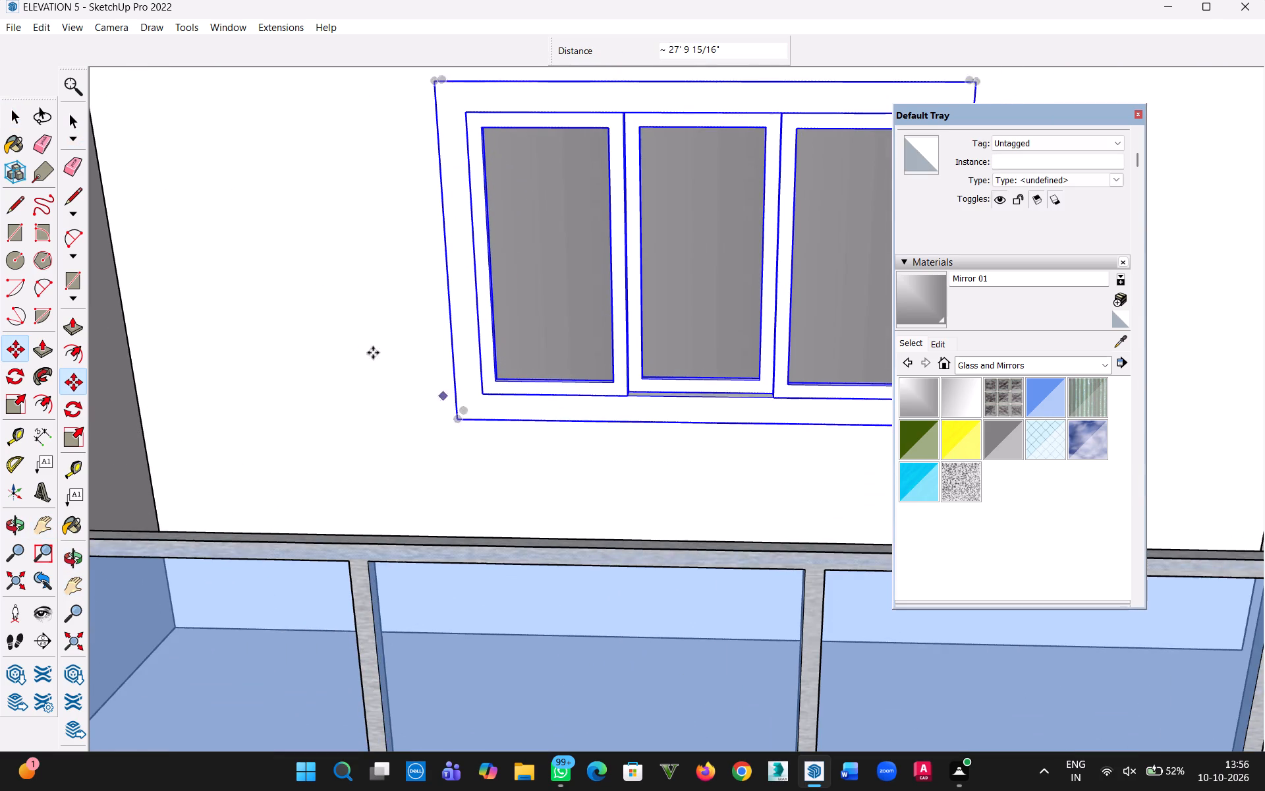
{"action": "scroll", "coordinate": [251, 290], "scroll_direction": "down", "scroll_amount": 10}
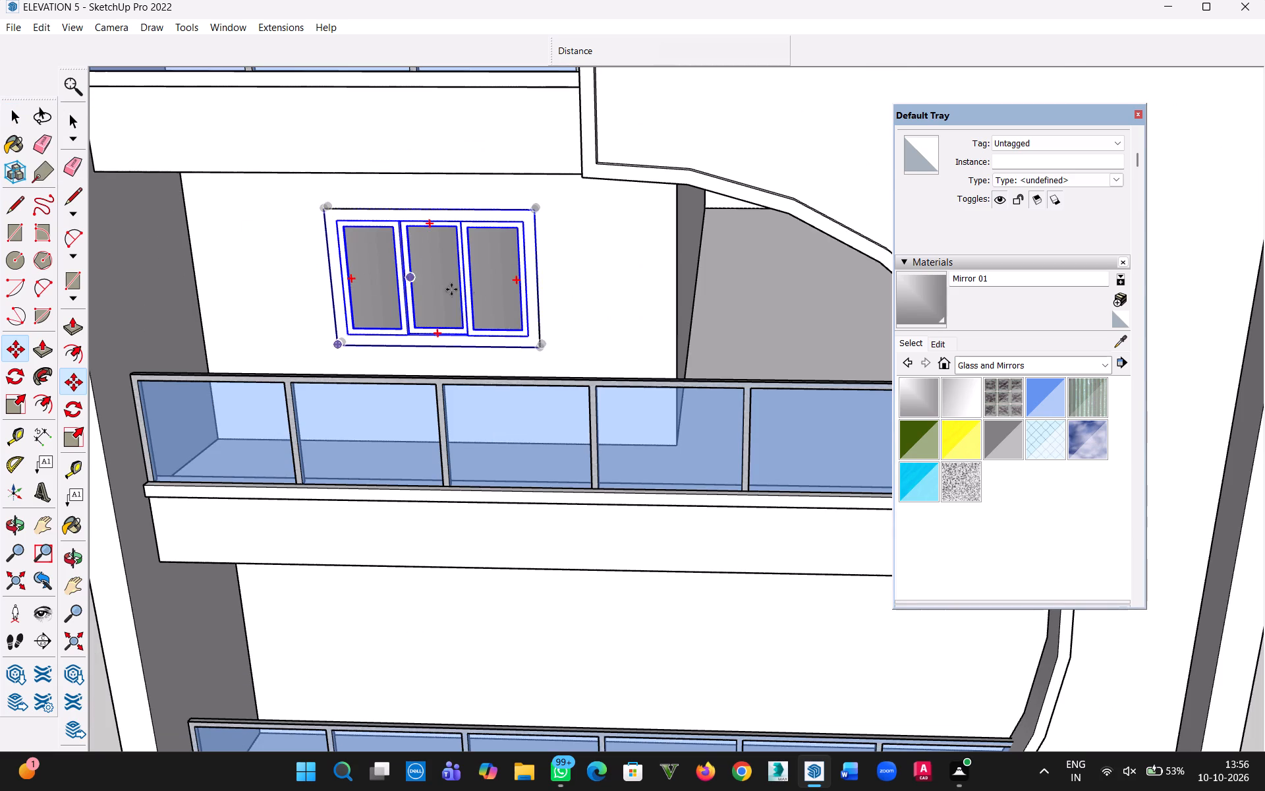
{"action": "scroll", "coordinate": [509, 287], "scroll_direction": "up", "scroll_amount": 7}
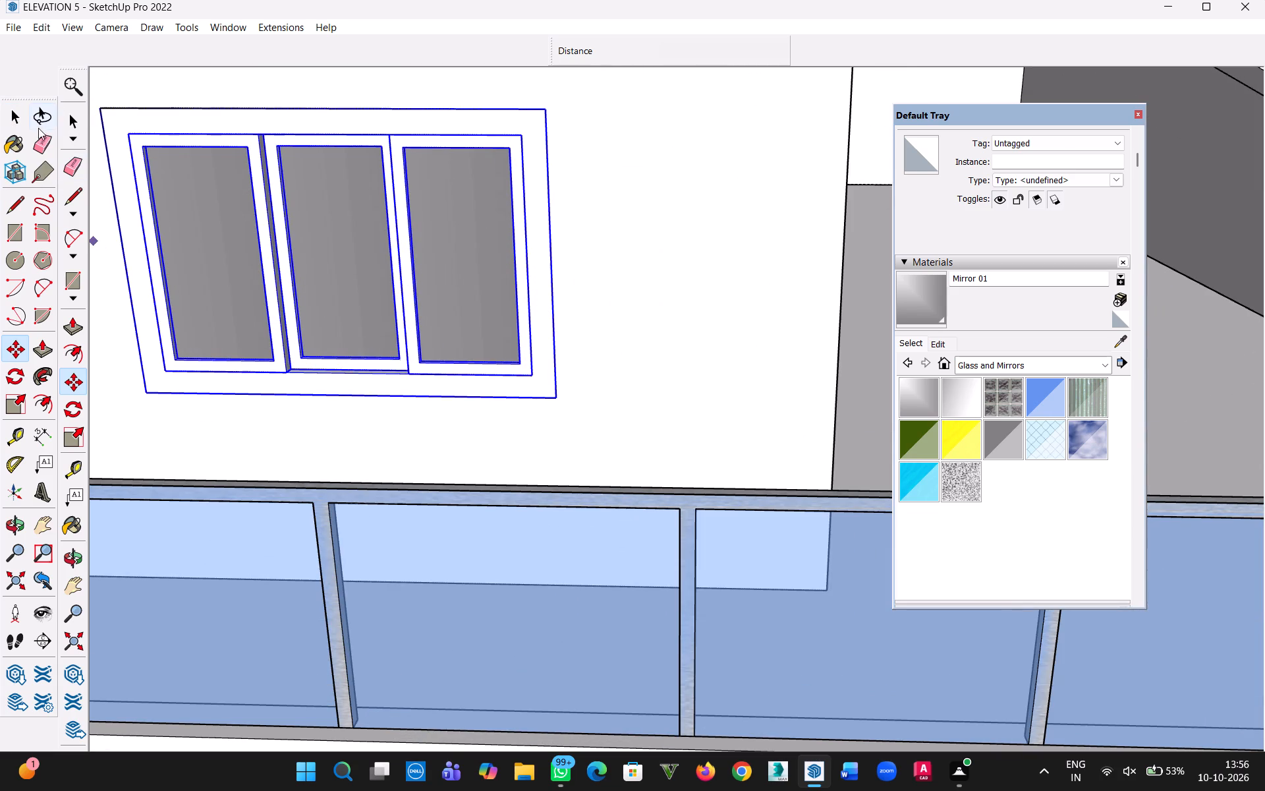
{"action": "left_click", "coordinate": [11, 121]}
{"action": "scroll", "coordinate": [325, 219], "scroll_direction": "down", "scroll_amount": 12}
{"action": "scroll", "coordinate": [391, 233], "scroll_direction": "up", "scroll_amount": 1}
{"action": "scroll", "coordinate": [395, 219], "scroll_direction": "down", "scroll_amount": 11}
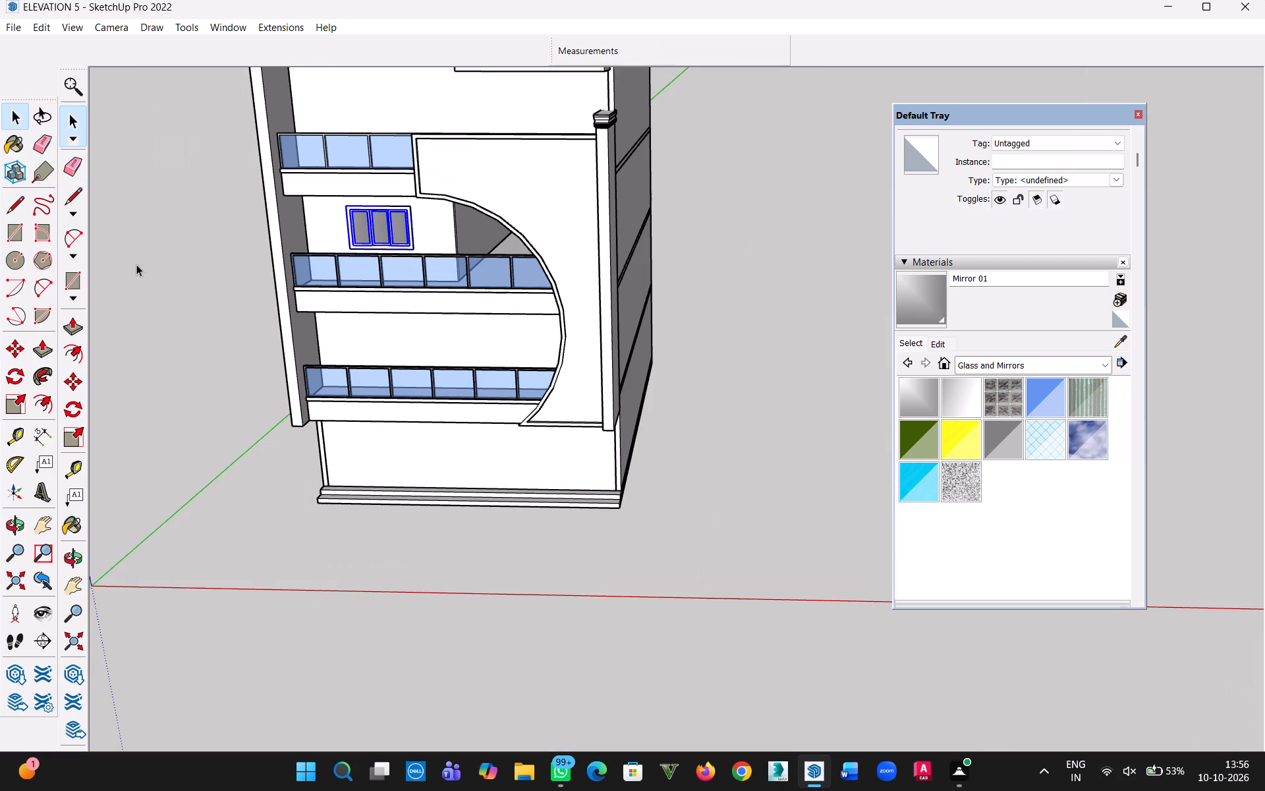
{"action": "left_click", "coordinate": [154, 247]}
Examine the window's placement on the wall behind the middle balcony from close up and from the whole facade.
{"action": "middle_click_drag", "start_coordinate": [370, 225], "coordinate": [525, 138]}
{"action": "scroll", "coordinate": [450, 214], "scroll_direction": "up", "scroll_amount": 11}
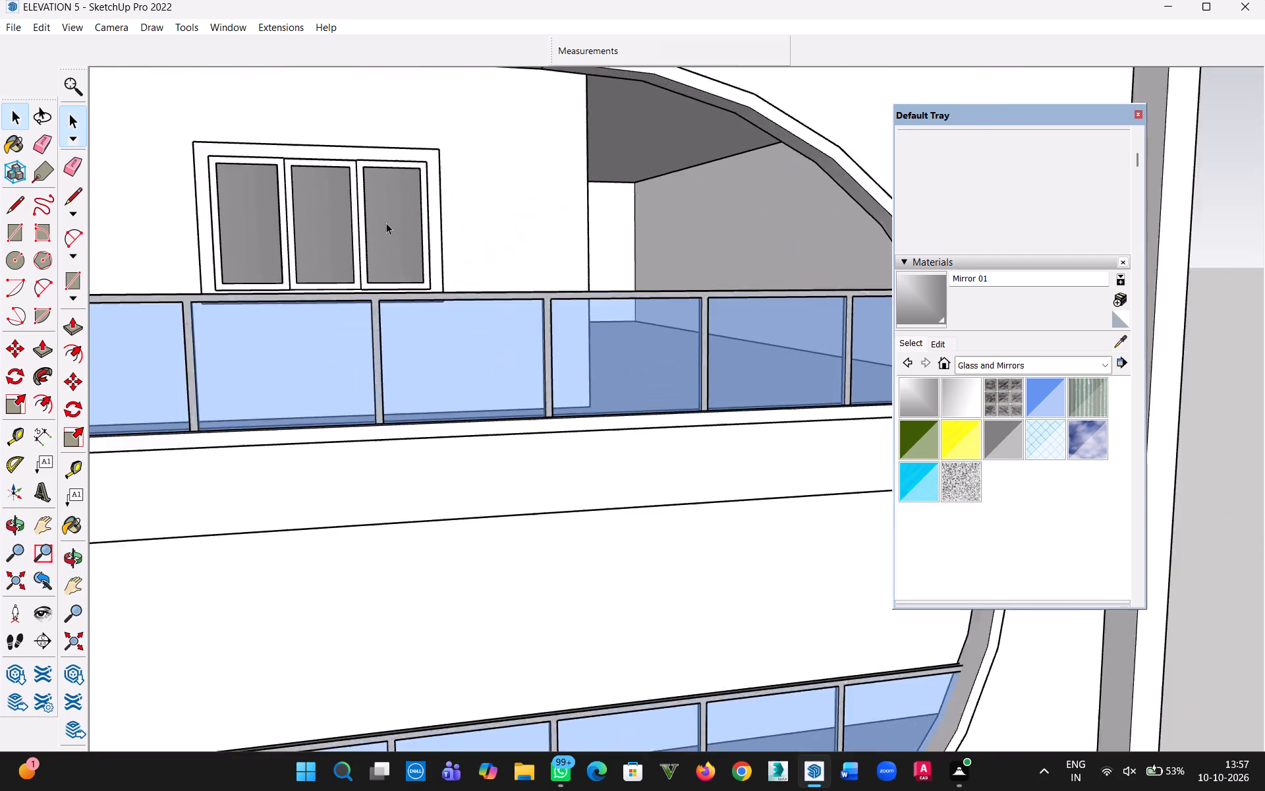
{"action": "scroll", "coordinate": [386, 223], "scroll_direction": "up", "scroll_amount": 2}
{"action": "middle_click_drag", "start_coordinate": [388, 225], "coordinate": [387, 307]}
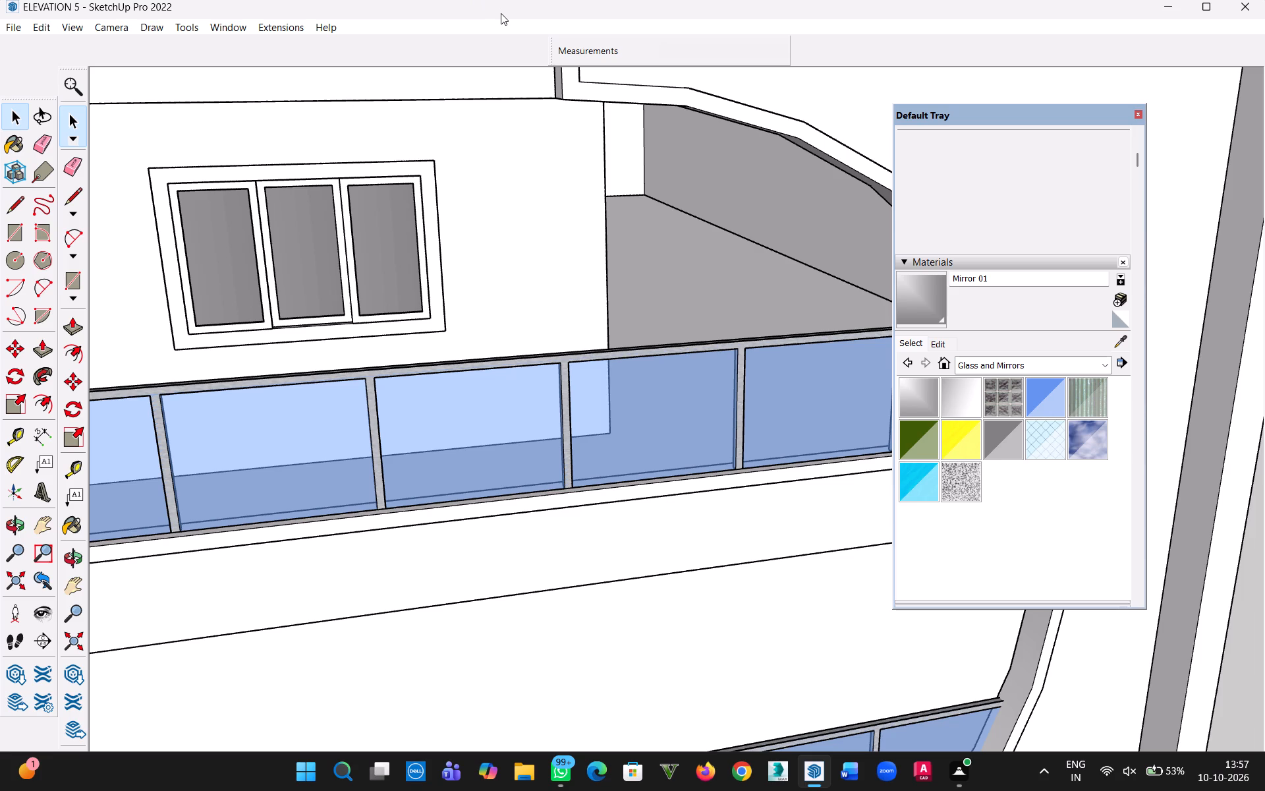
{"action": "scroll", "coordinate": [569, 107], "scroll_direction": "down", "scroll_amount": 8}
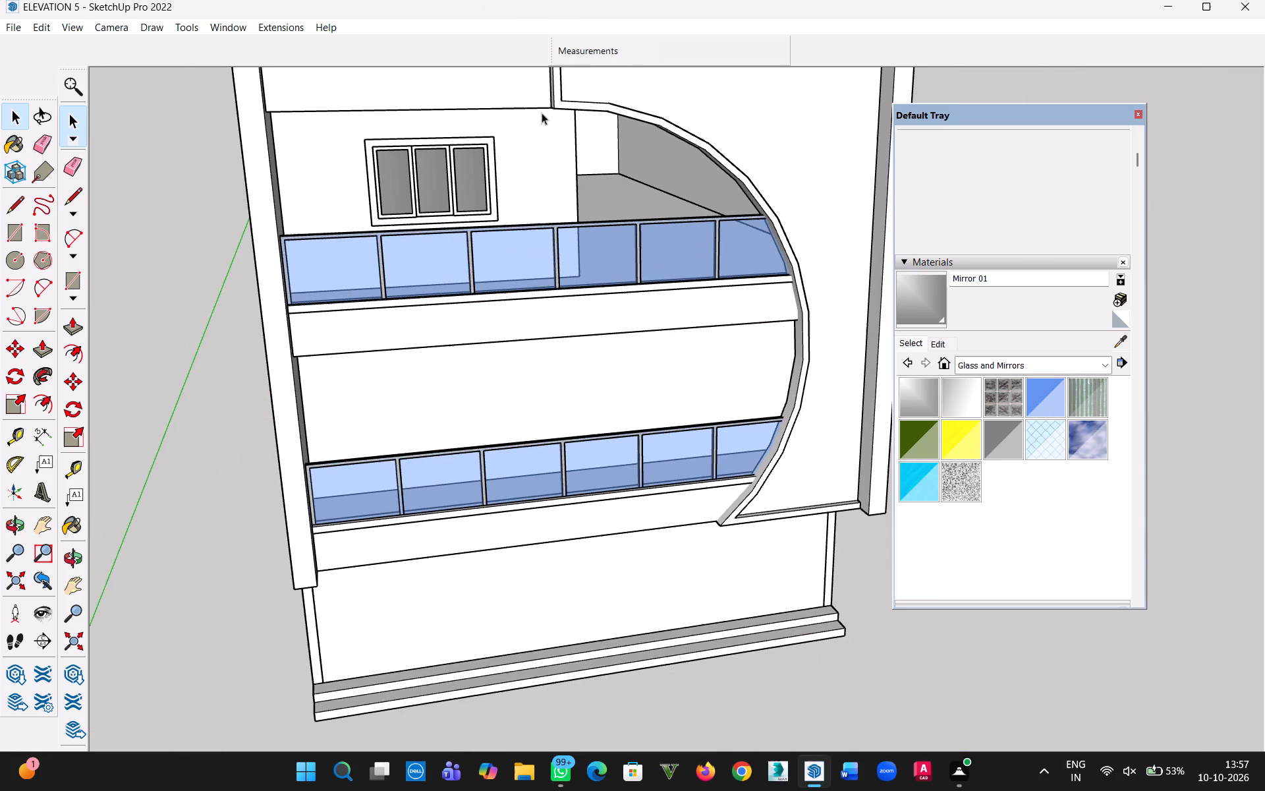
{"action": "scroll", "coordinate": [691, 134], "scroll_direction": "down", "scroll_amount": 5}
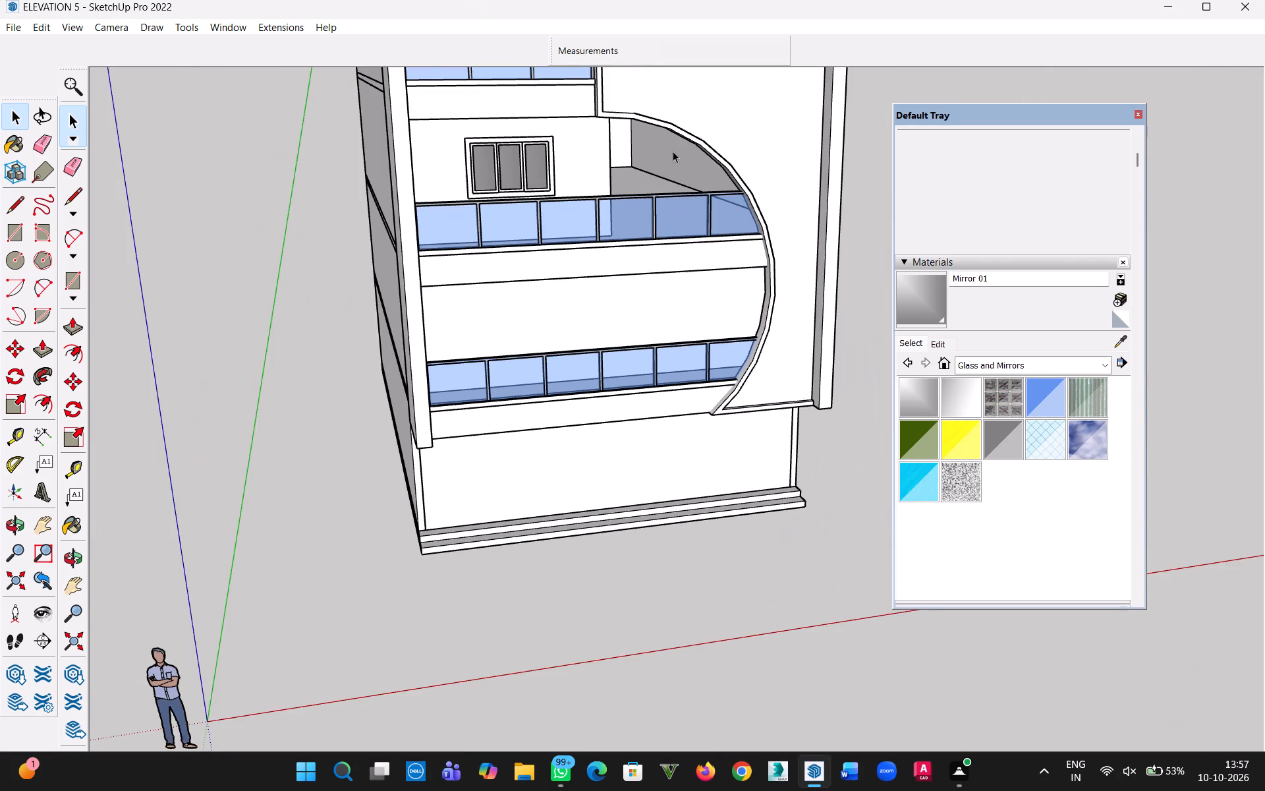
Copy the cap on top of the far pillar into the open space beside the building's opposite side wall.
{"action": "middle_click_drag", "start_coordinate": [677, 150], "coordinate": [599, 405]}
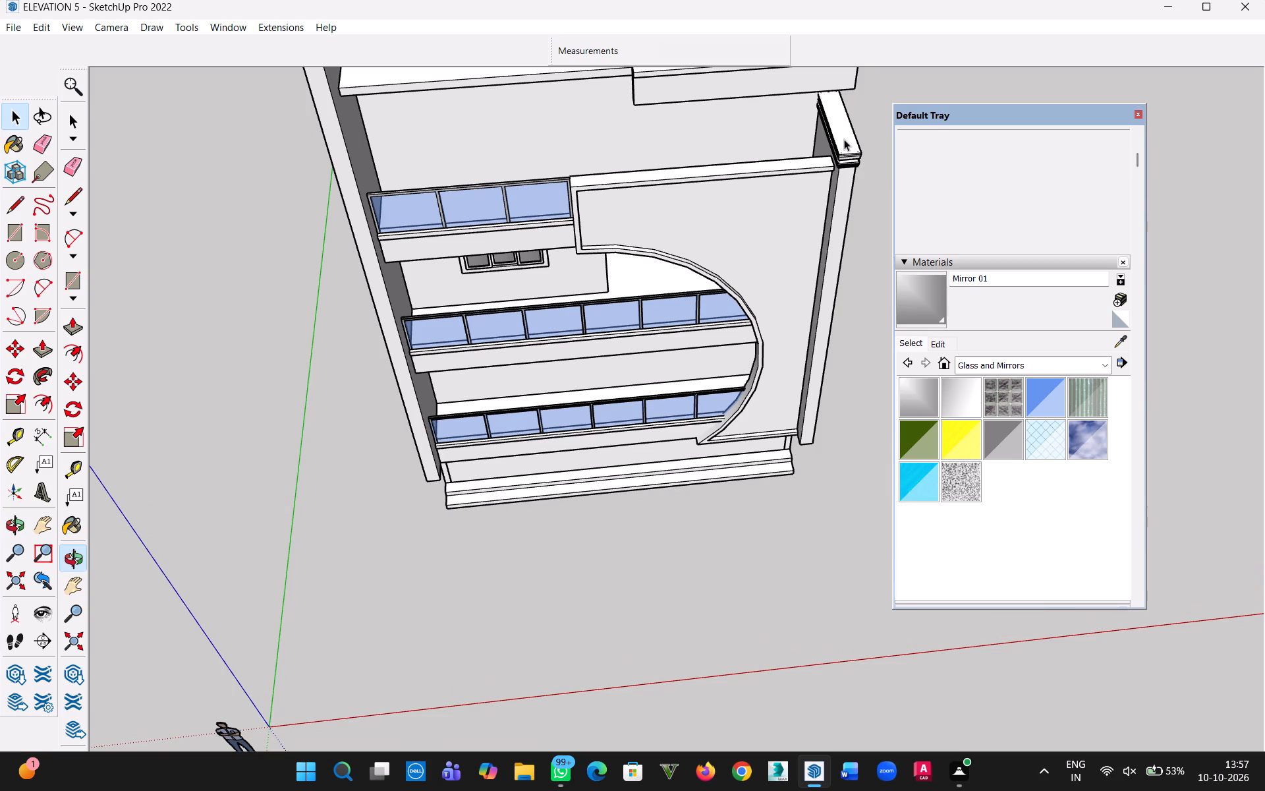
{"action": "left_click", "coordinate": [844, 139]}
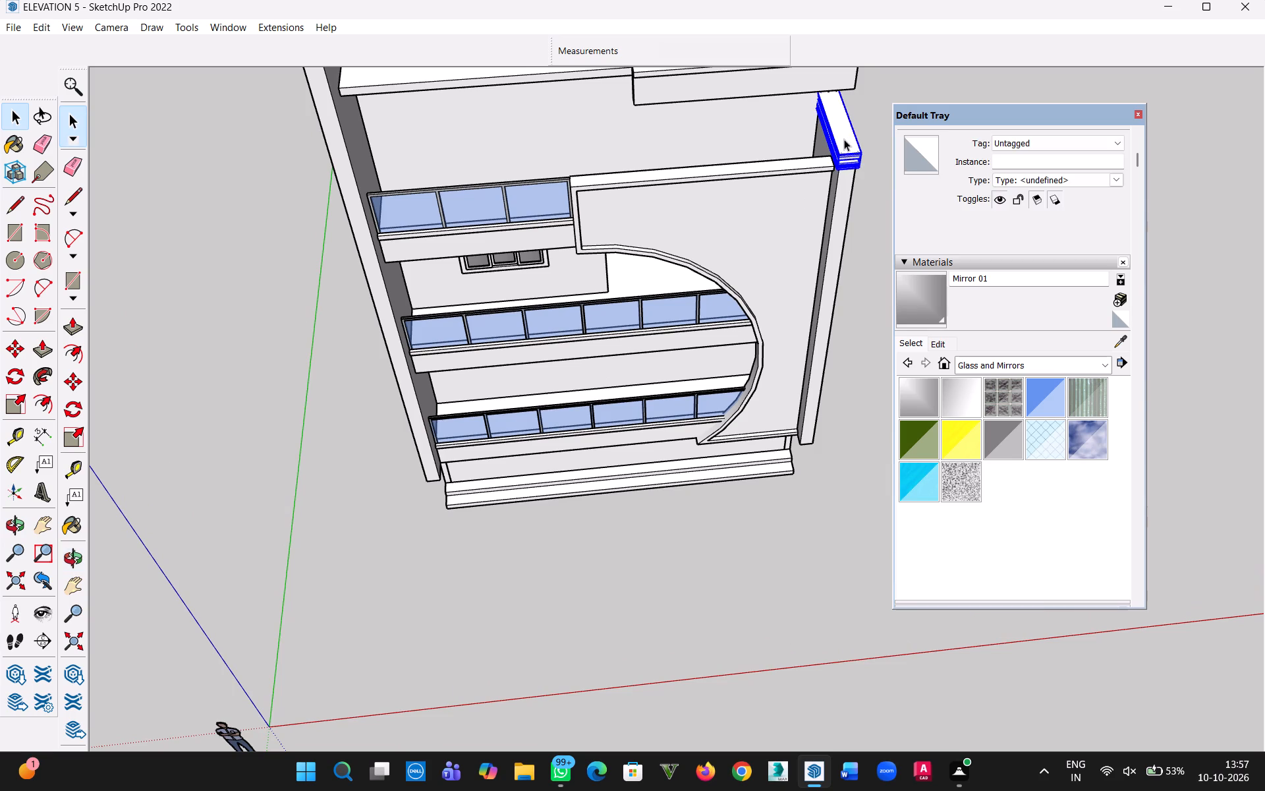
{"action": "key", "text": "m"}
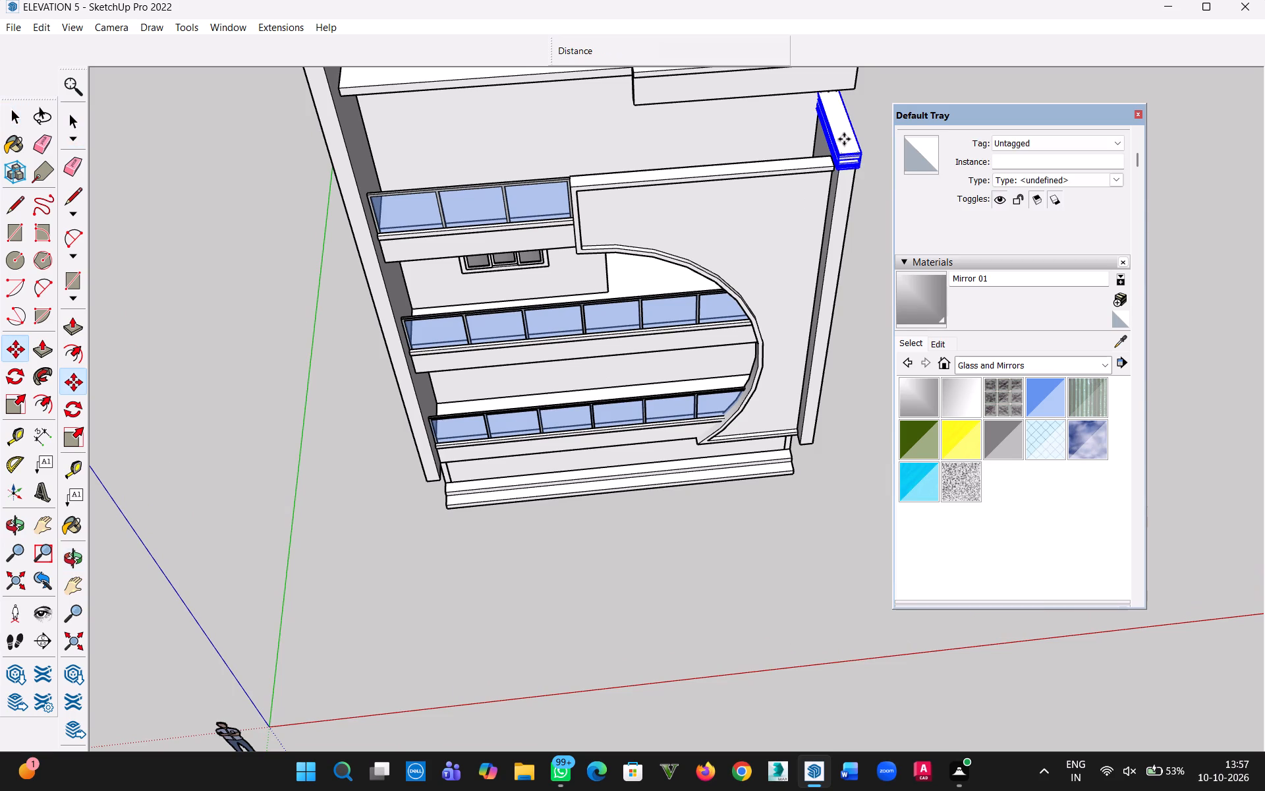
{"action": "left_click", "coordinate": [844, 139]}
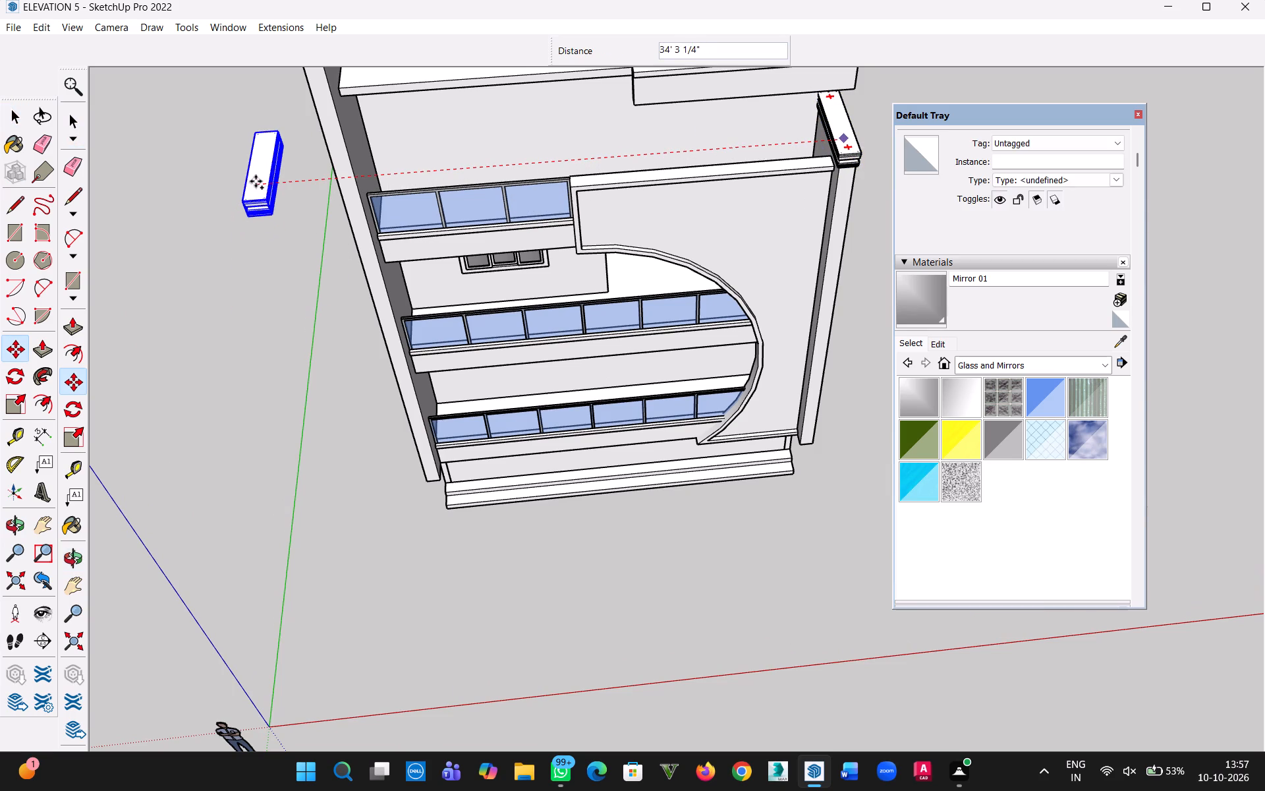
{"action": "left_click", "coordinate": [239, 184]}
{"action": "left_click", "coordinate": [19, 115]}
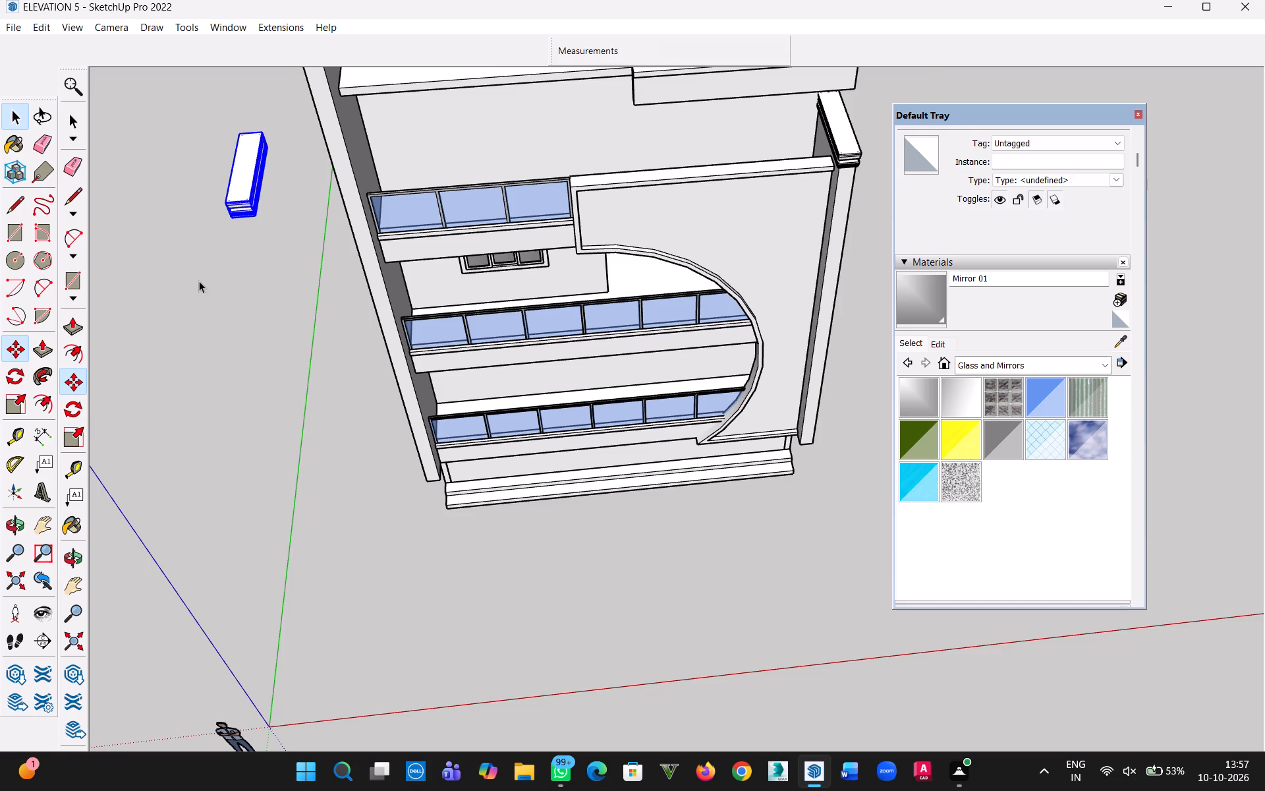
{"action": "left_click", "coordinate": [200, 287]}
Explode the copied pillar cap group into loose geometry.
{"action": "scroll", "coordinate": [240, 225], "scroll_direction": "up", "scroll_amount": 9}
{"action": "middle_click", "coordinate": [240, 225]}
{"action": "middle_click_drag", "start_coordinate": [233, 248], "coordinate": [596, 171]}
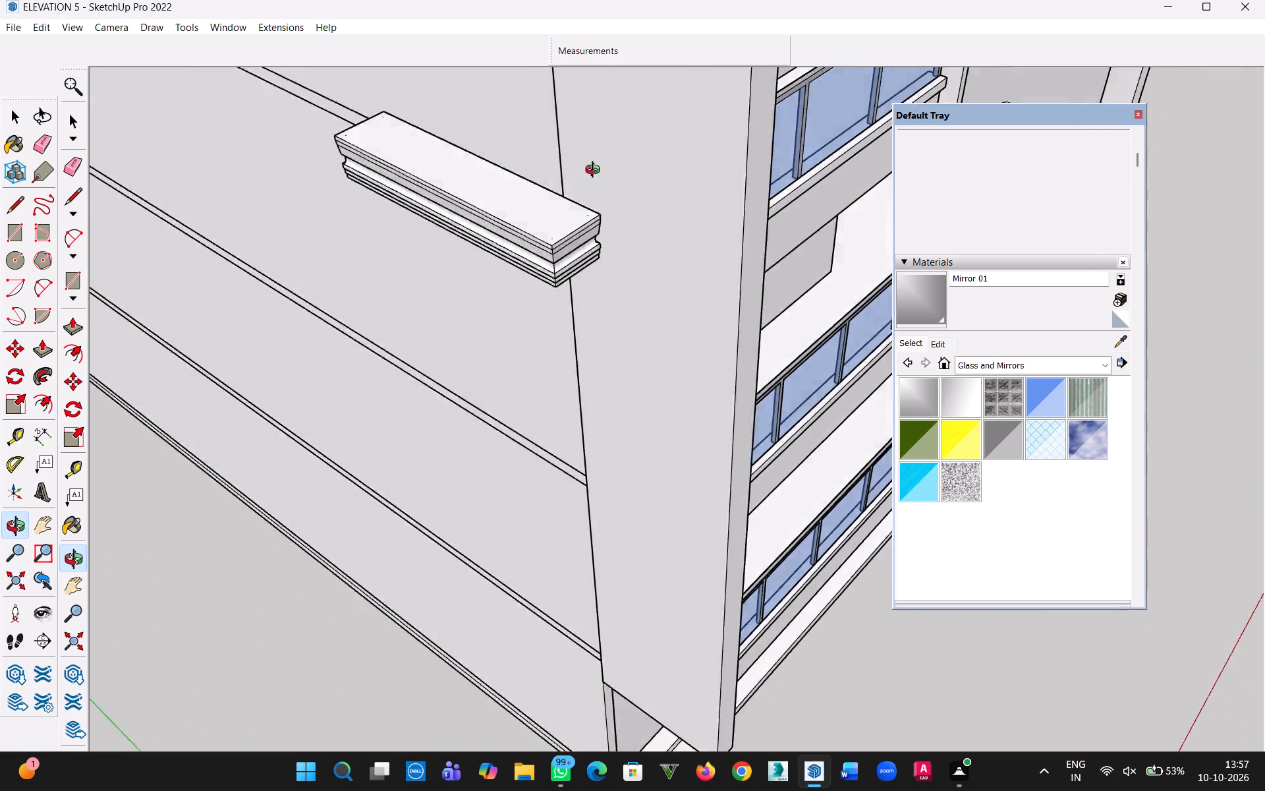
{"action": "middle_click_drag", "start_coordinate": [596, 171], "coordinate": [565, 228]}
{"action": "double_click", "coordinate": [474, 276]}
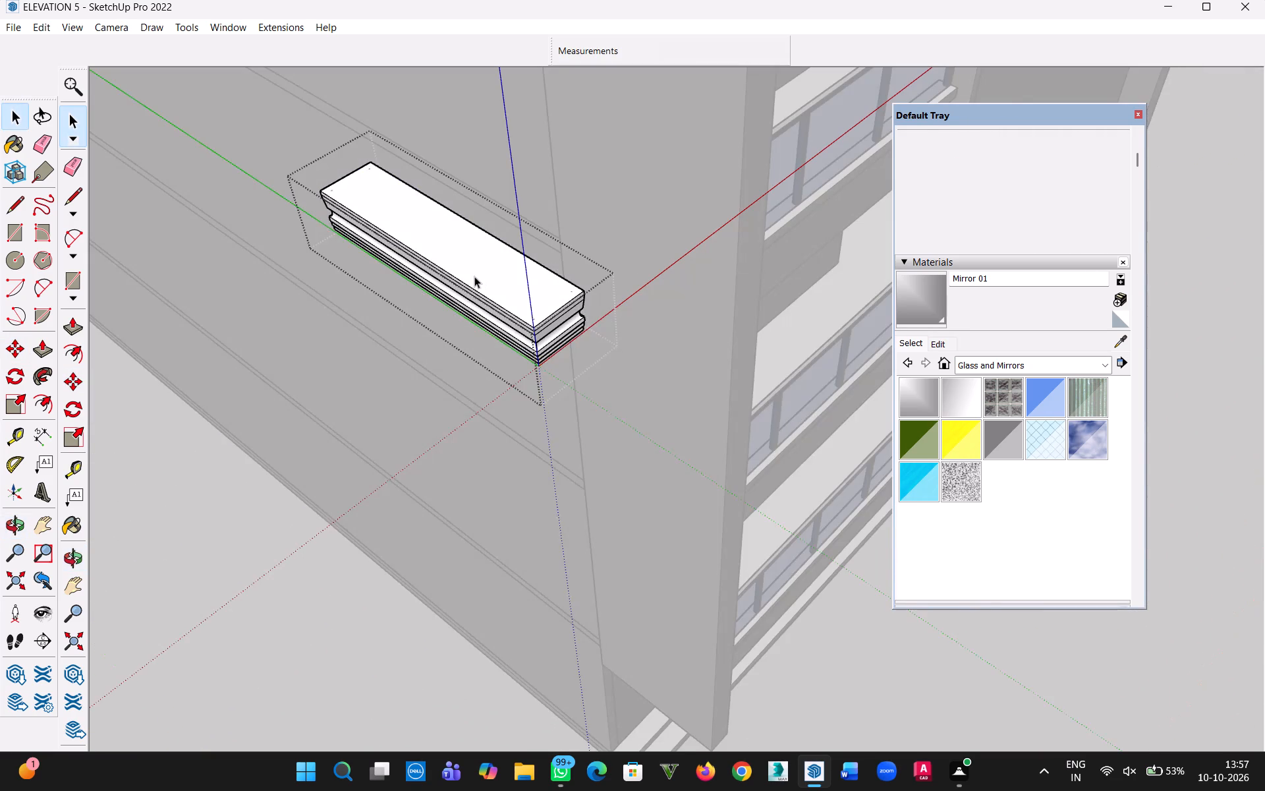
{"action": "right_click", "coordinate": [474, 276]}
{"action": "left_click", "coordinate": [190, 533]}
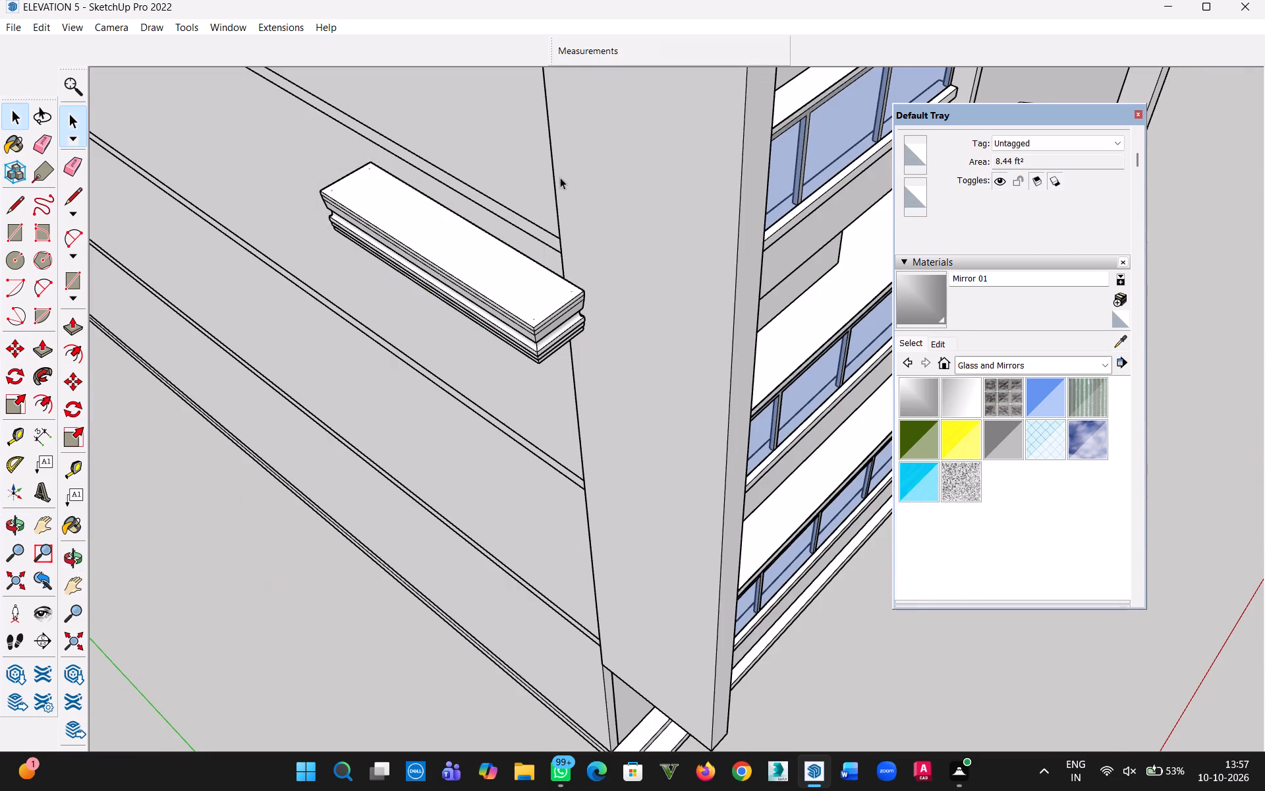
{"action": "left_click", "coordinate": [477, 259]}
{"action": "right_click", "coordinate": [476, 259]}
{"action": "left_click", "coordinate": [547, 359]}
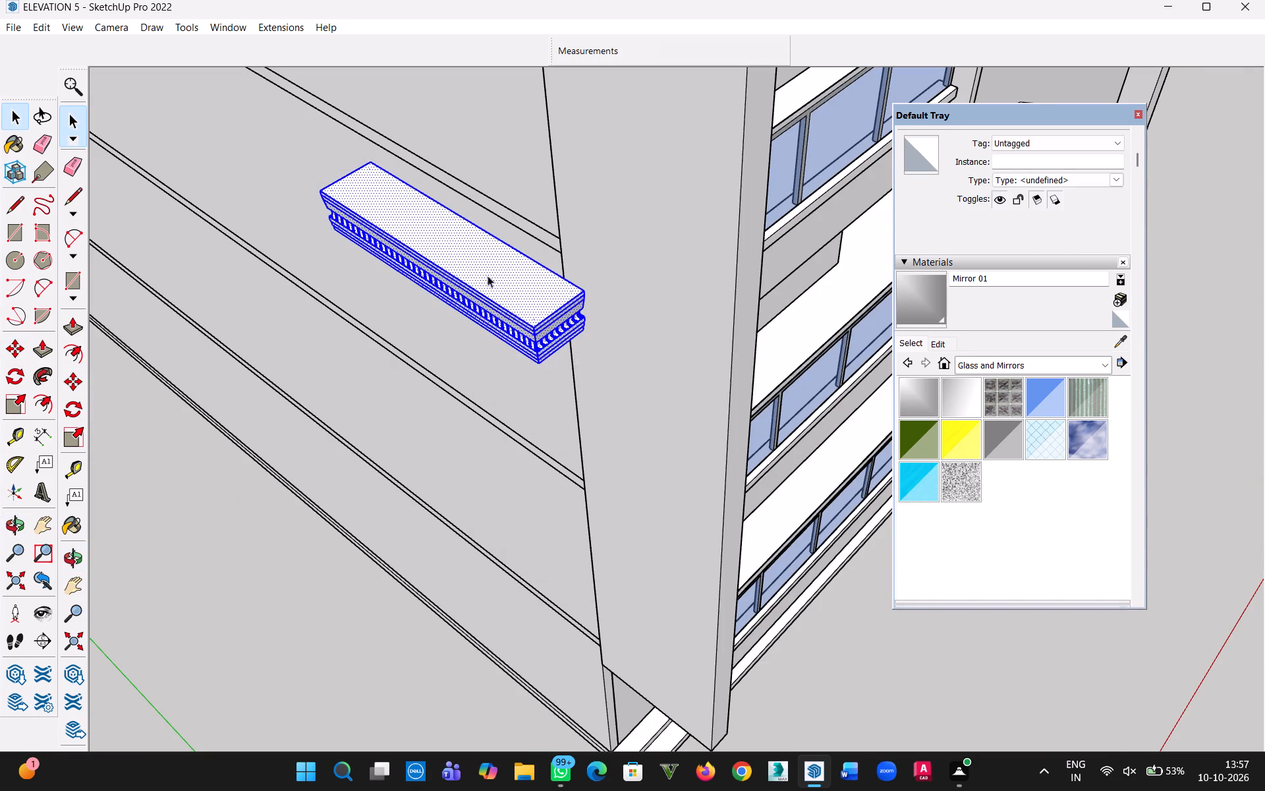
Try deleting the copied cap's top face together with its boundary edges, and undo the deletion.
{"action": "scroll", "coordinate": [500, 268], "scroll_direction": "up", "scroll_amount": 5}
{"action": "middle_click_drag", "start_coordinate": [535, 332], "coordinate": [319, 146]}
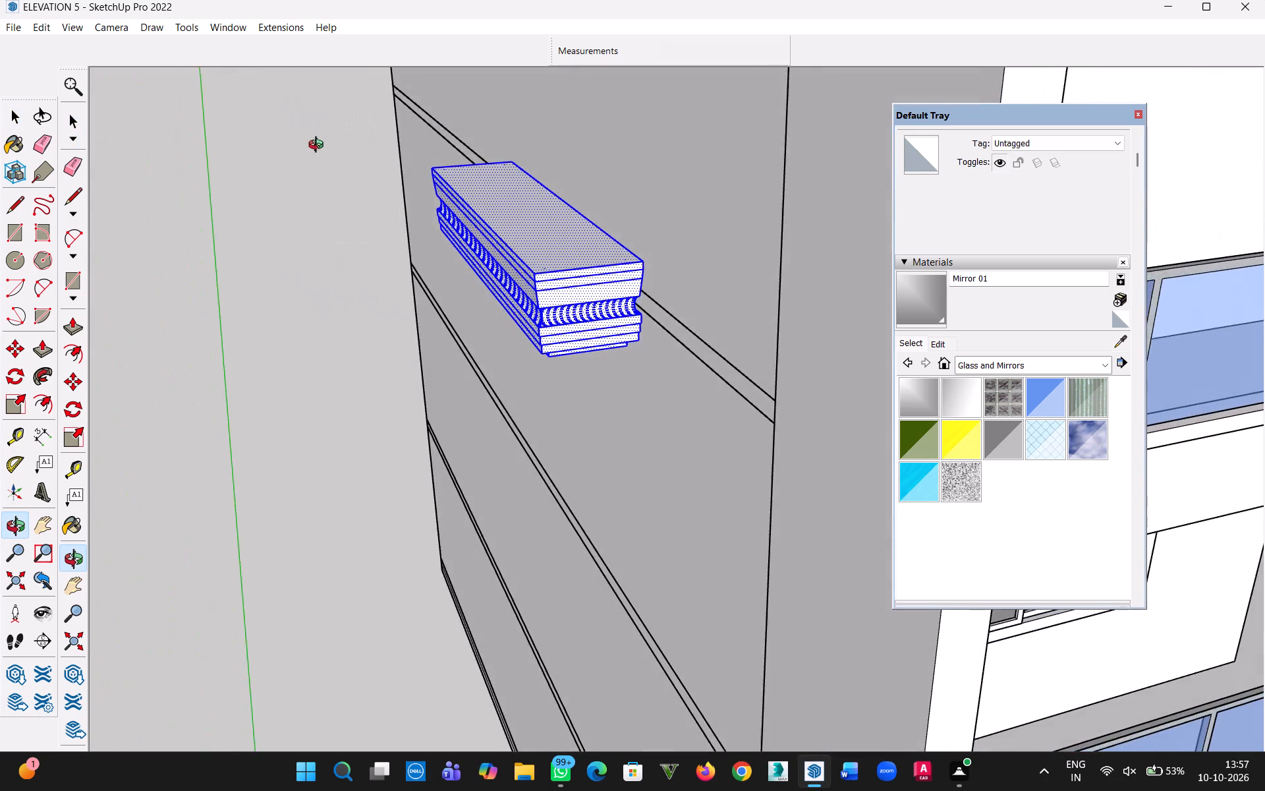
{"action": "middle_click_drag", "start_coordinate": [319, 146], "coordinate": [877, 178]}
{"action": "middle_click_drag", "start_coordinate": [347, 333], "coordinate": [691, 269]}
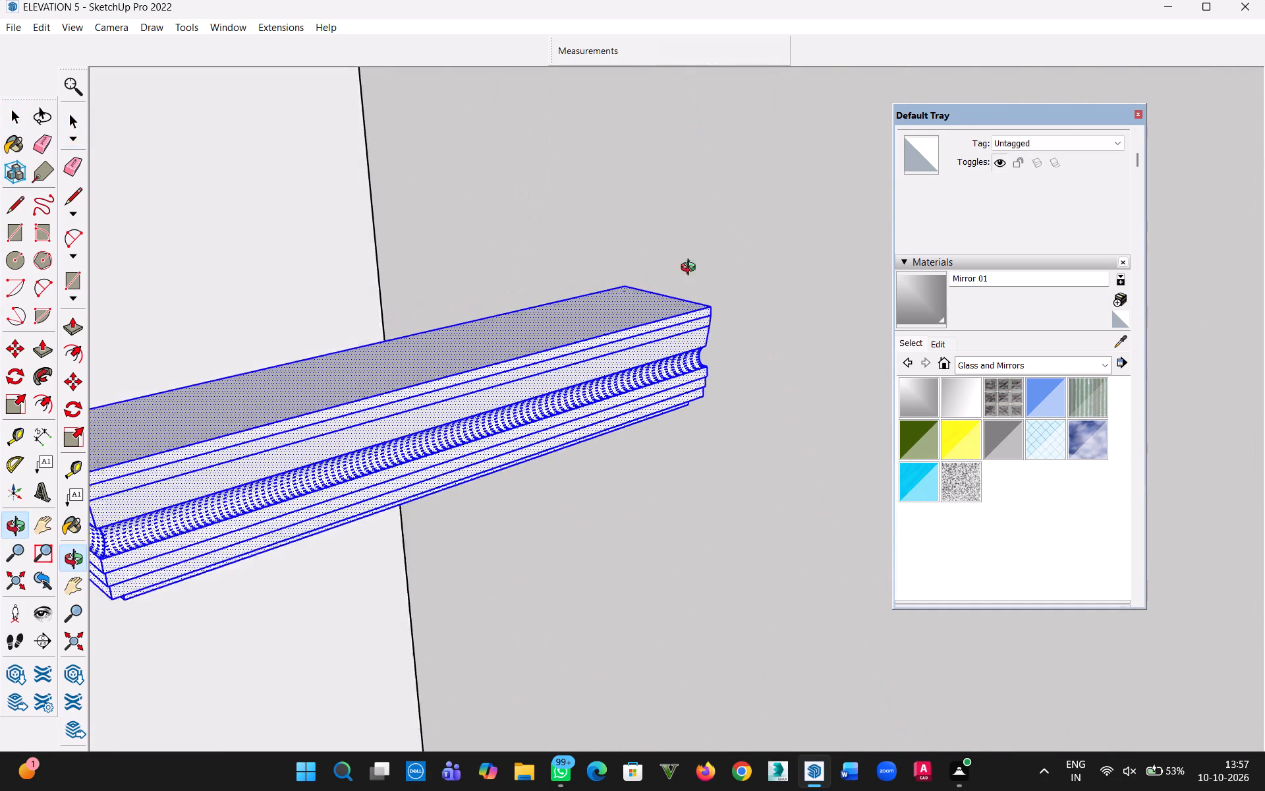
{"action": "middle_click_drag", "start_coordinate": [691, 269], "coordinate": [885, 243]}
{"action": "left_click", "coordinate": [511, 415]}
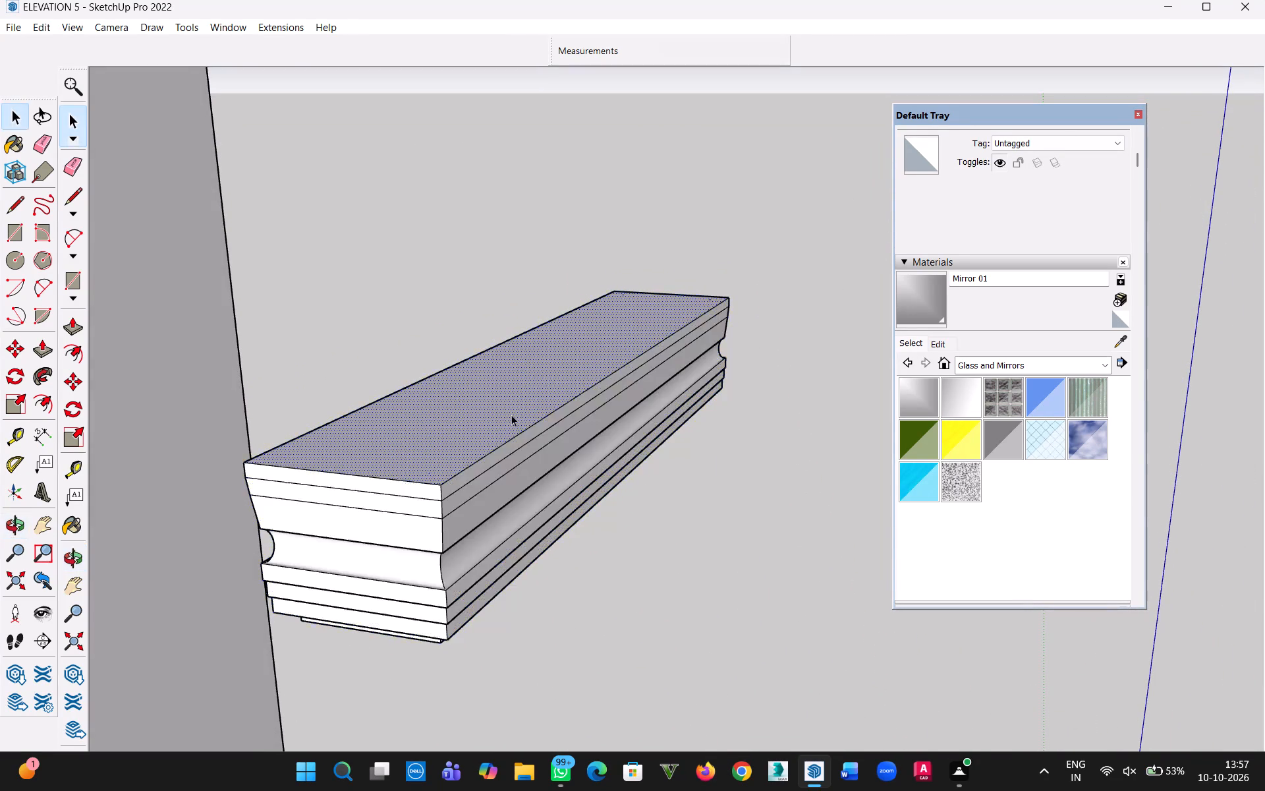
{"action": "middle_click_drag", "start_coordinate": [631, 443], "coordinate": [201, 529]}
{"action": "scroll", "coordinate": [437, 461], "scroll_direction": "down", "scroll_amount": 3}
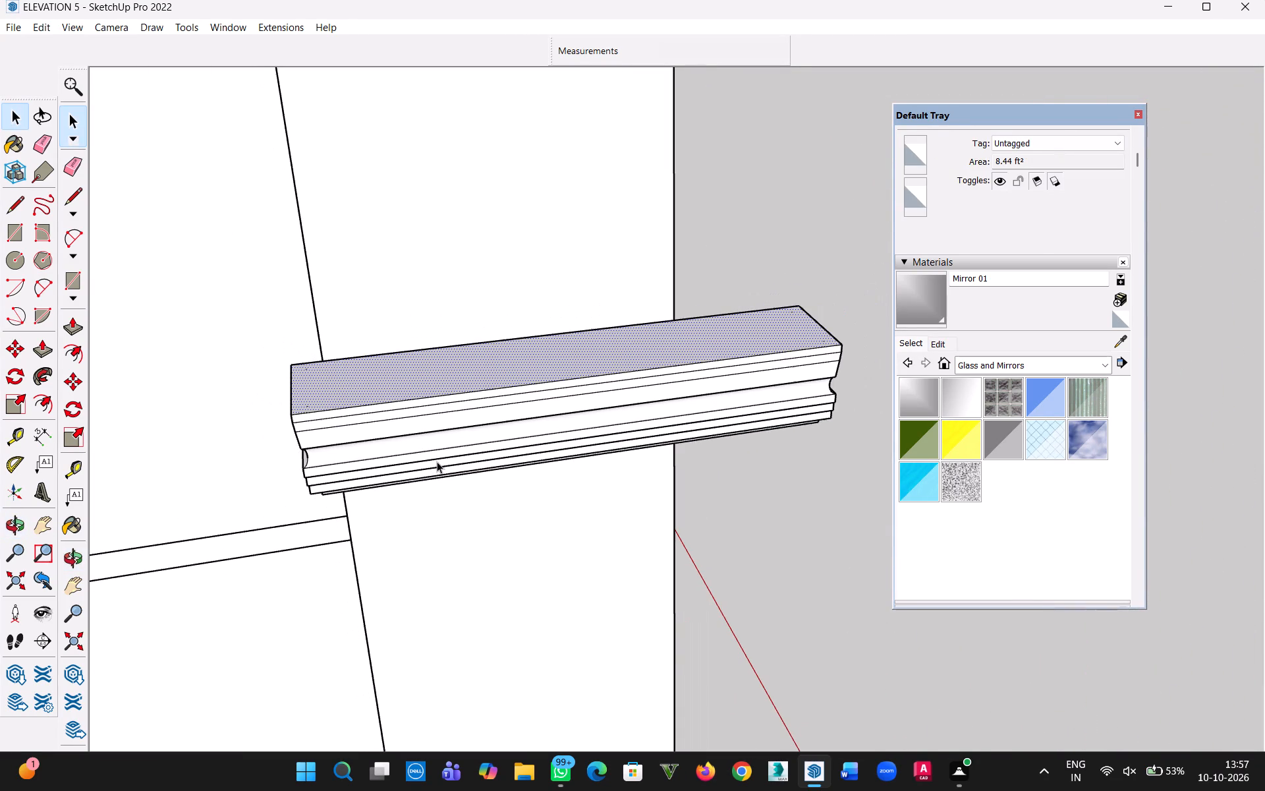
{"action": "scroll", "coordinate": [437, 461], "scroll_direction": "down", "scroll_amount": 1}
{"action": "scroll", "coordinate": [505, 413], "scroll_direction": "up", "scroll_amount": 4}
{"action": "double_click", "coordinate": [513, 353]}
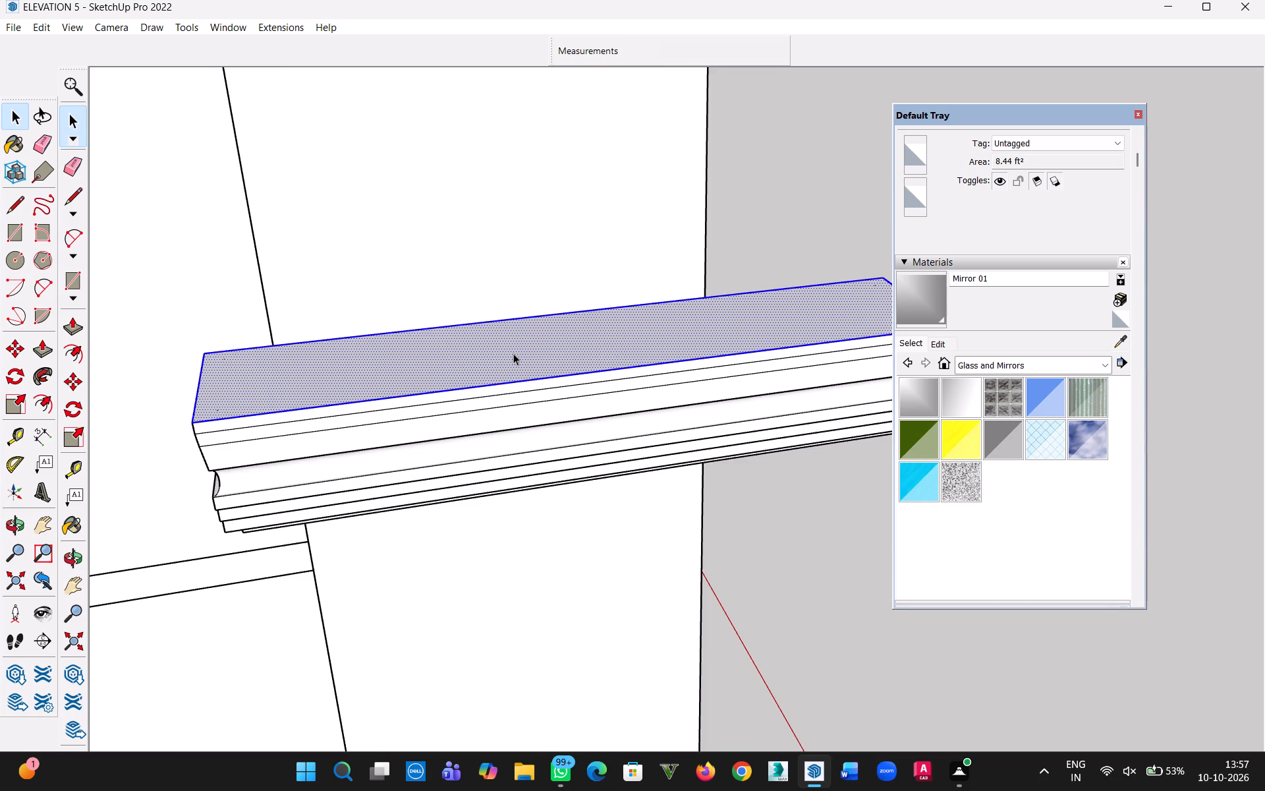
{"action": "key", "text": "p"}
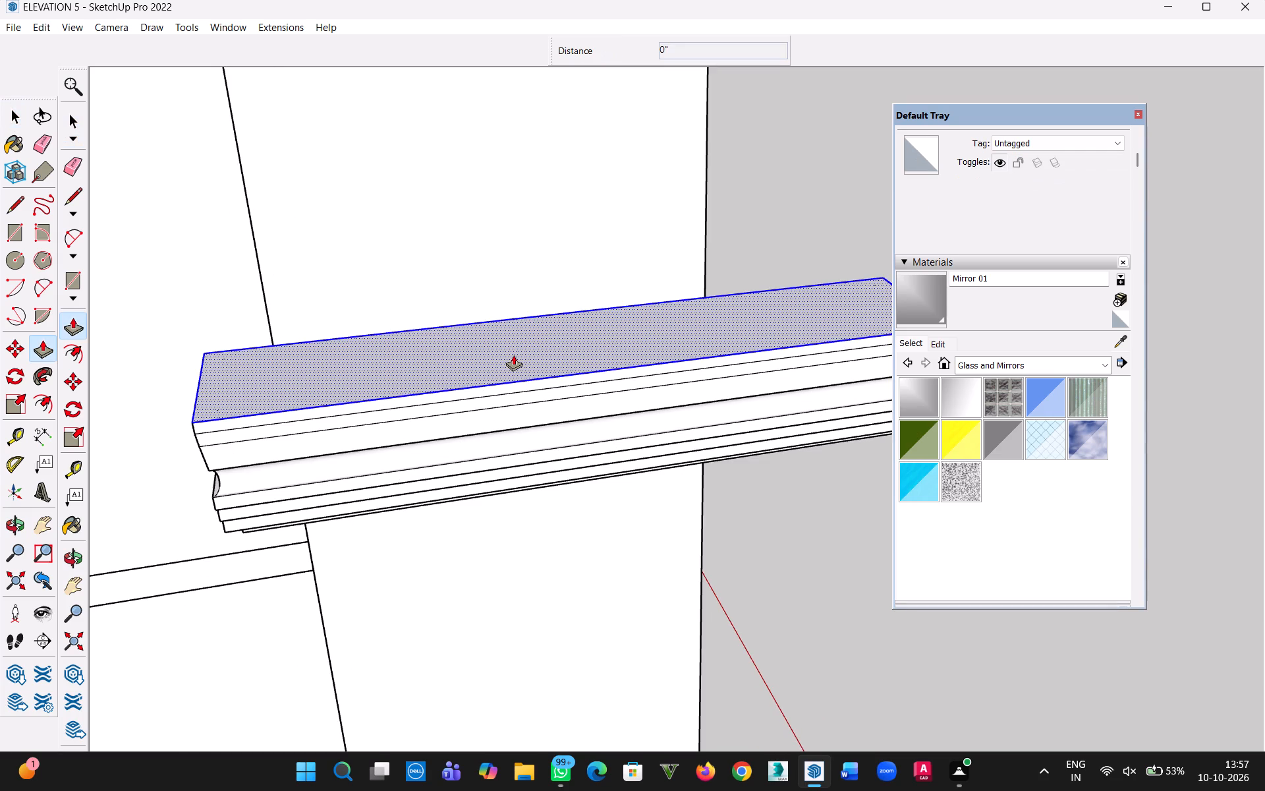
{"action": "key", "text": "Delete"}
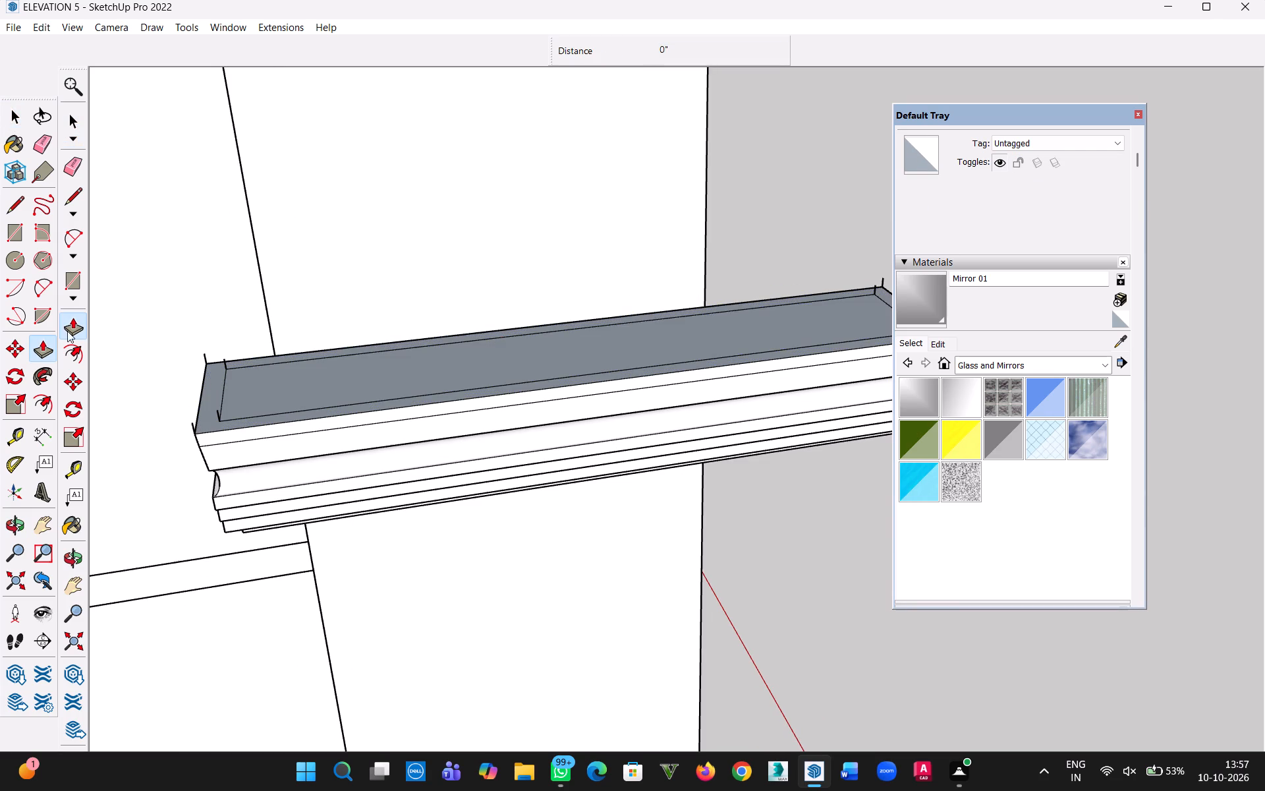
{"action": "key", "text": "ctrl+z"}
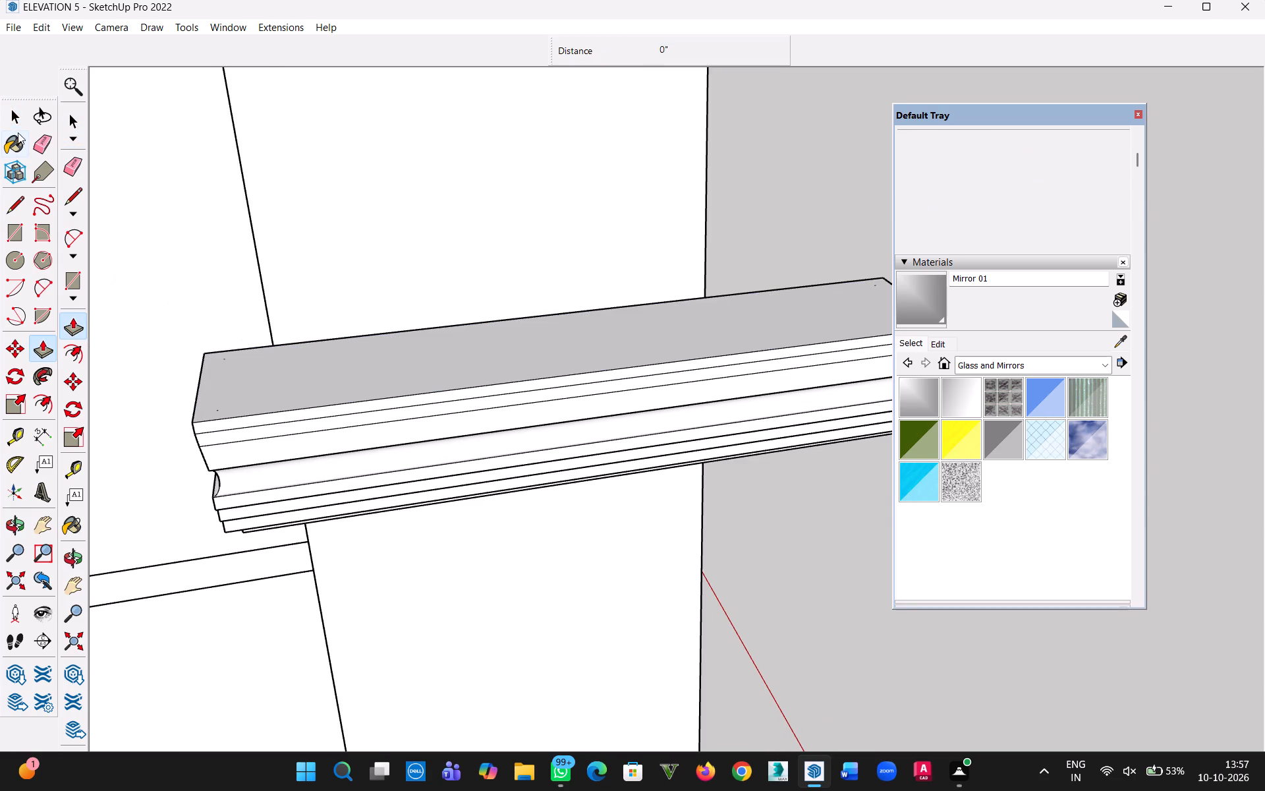
Examine the exploded cap's top face, small corner edges and moulded end profile from several angles.
{"action": "left_click", "coordinate": [20, 119]}
{"action": "left_click", "coordinate": [349, 576]}
{"action": "scroll", "coordinate": [470, 527], "scroll_direction": "down", "scroll_amount": 4}
{"action": "middle_click_drag", "start_coordinate": [544, 520], "coordinate": [254, 517]}
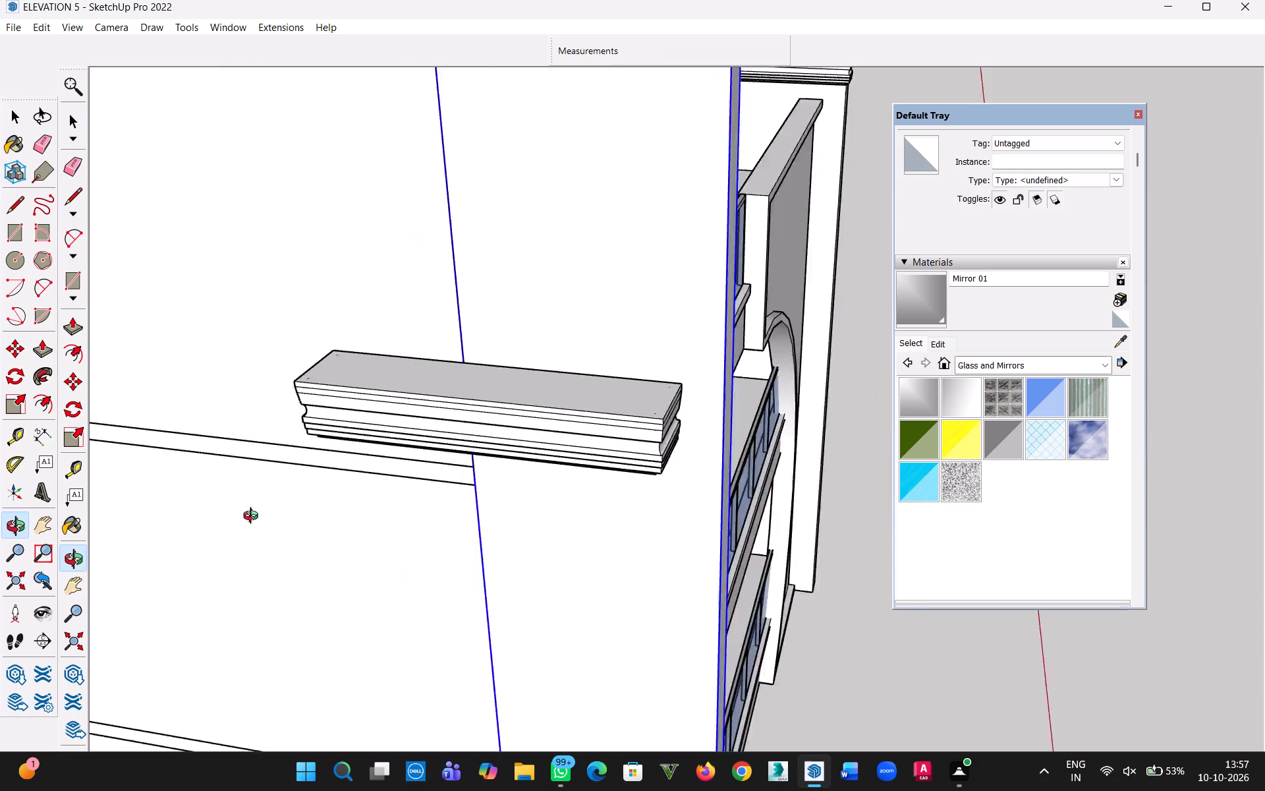
{"action": "middle_click_drag", "start_coordinate": [254, 517], "coordinate": [0, 503]}
{"action": "middle_click_drag", "start_coordinate": [585, 490], "coordinate": [358, 607]}
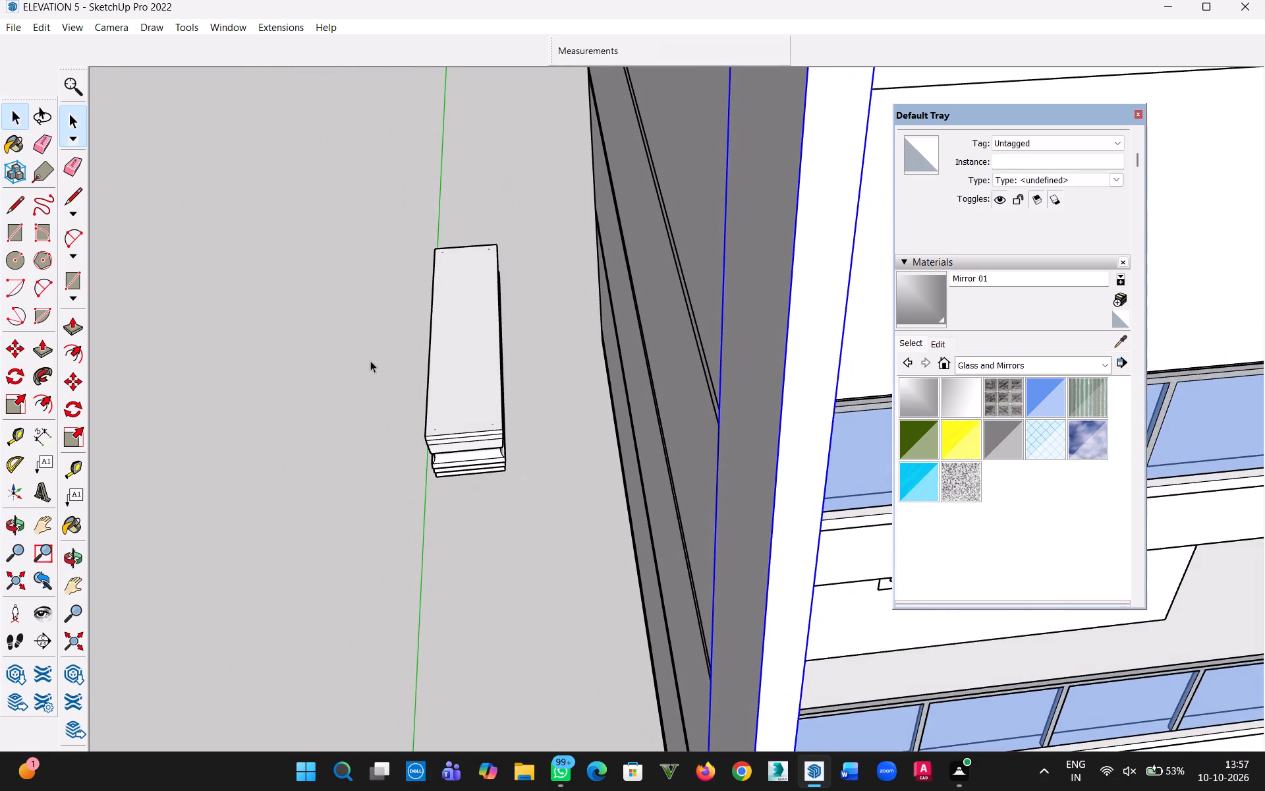
{"action": "scroll", "coordinate": [485, 382], "scroll_direction": "up", "scroll_amount": 7}
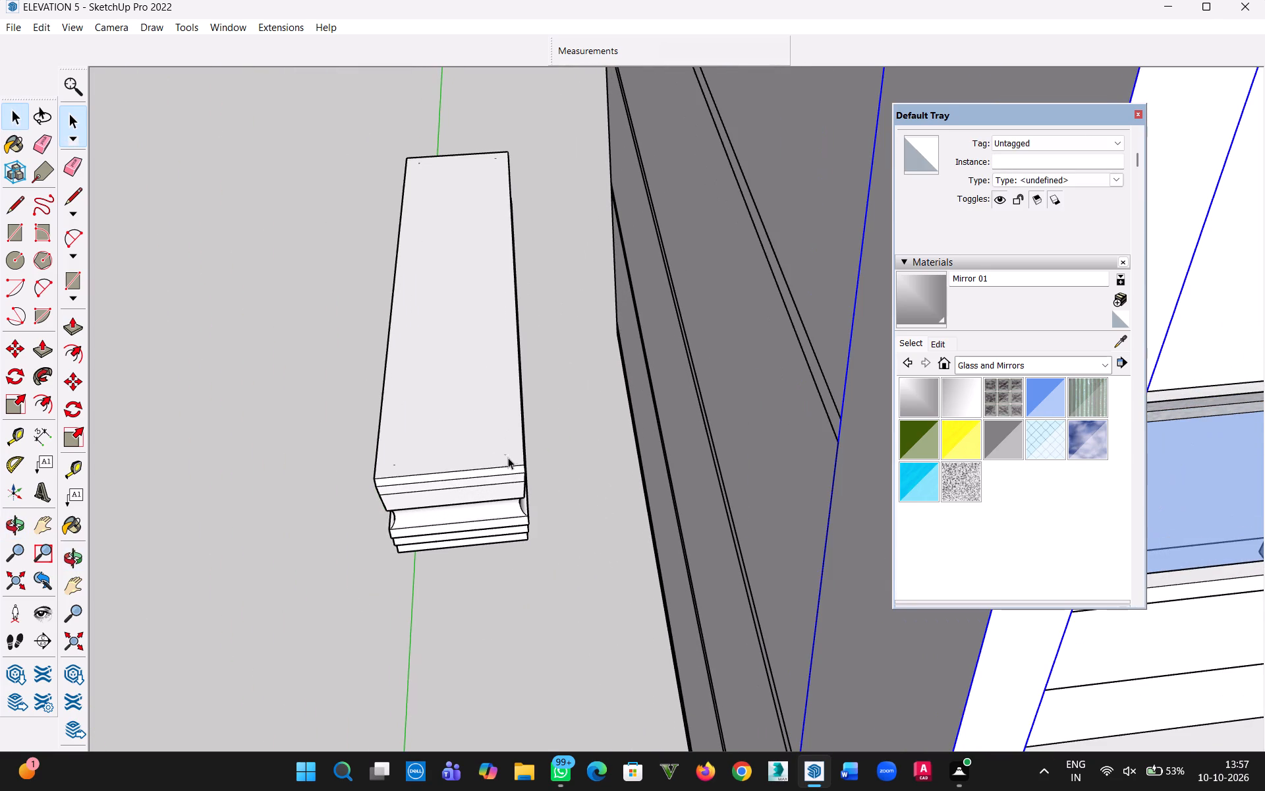
{"action": "left_click", "coordinate": [509, 458]}
{"action": "left_click", "coordinate": [509, 457]}
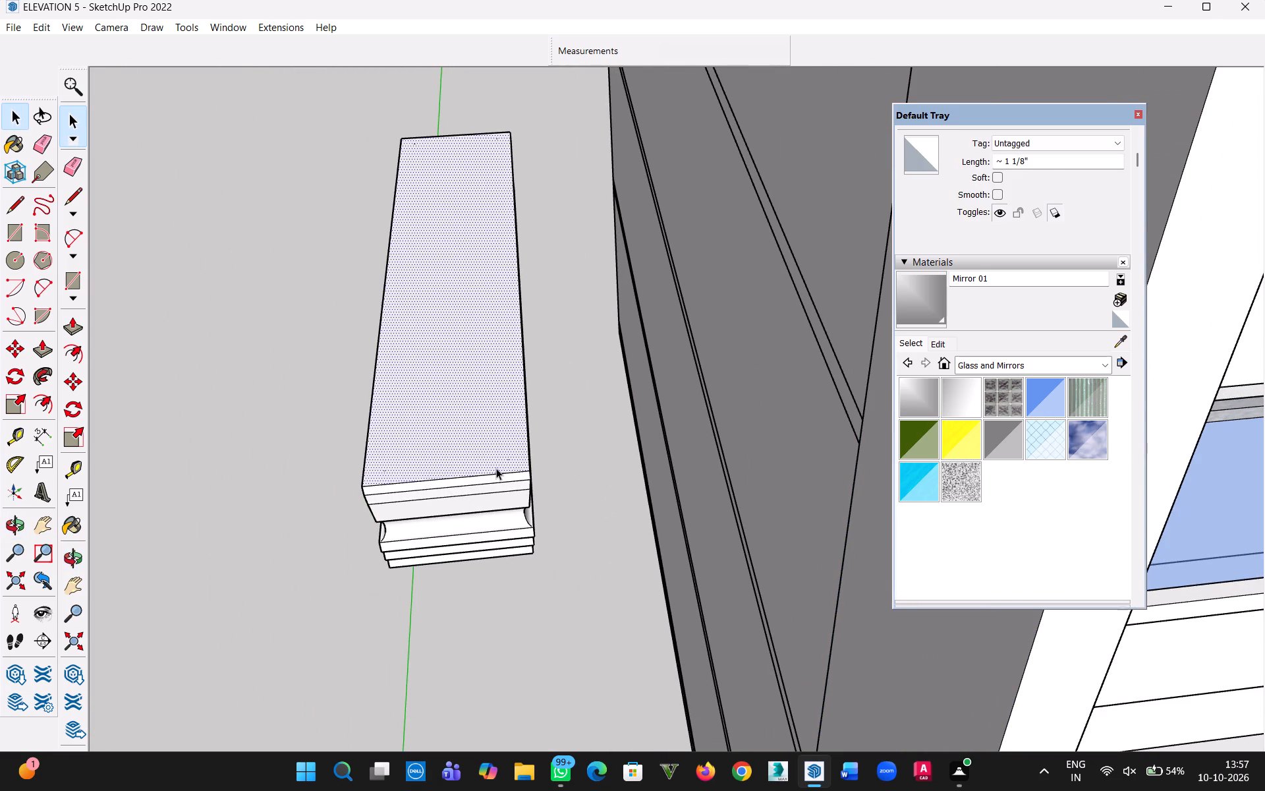
{"action": "left_click", "coordinate": [291, 390]}
{"action": "scroll", "coordinate": [342, 387], "scroll_direction": "down", "scroll_amount": 4}
{"action": "middle_click_drag", "start_coordinate": [408, 372], "coordinate": [490, 327]}
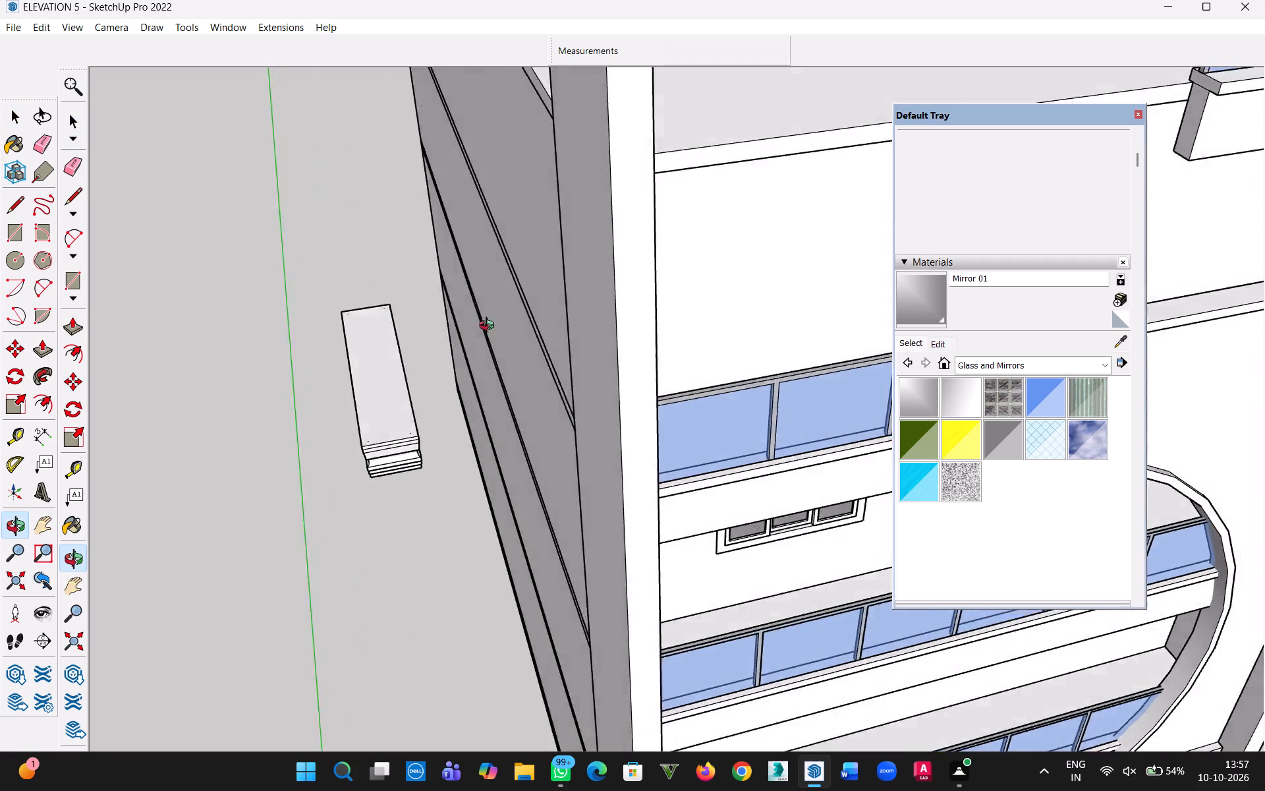
{"action": "middle_click_drag", "start_coordinate": [490, 327], "coordinate": [451, 388]}
{"action": "scroll", "coordinate": [422, 461], "scroll_direction": "up", "scroll_amount": 4}
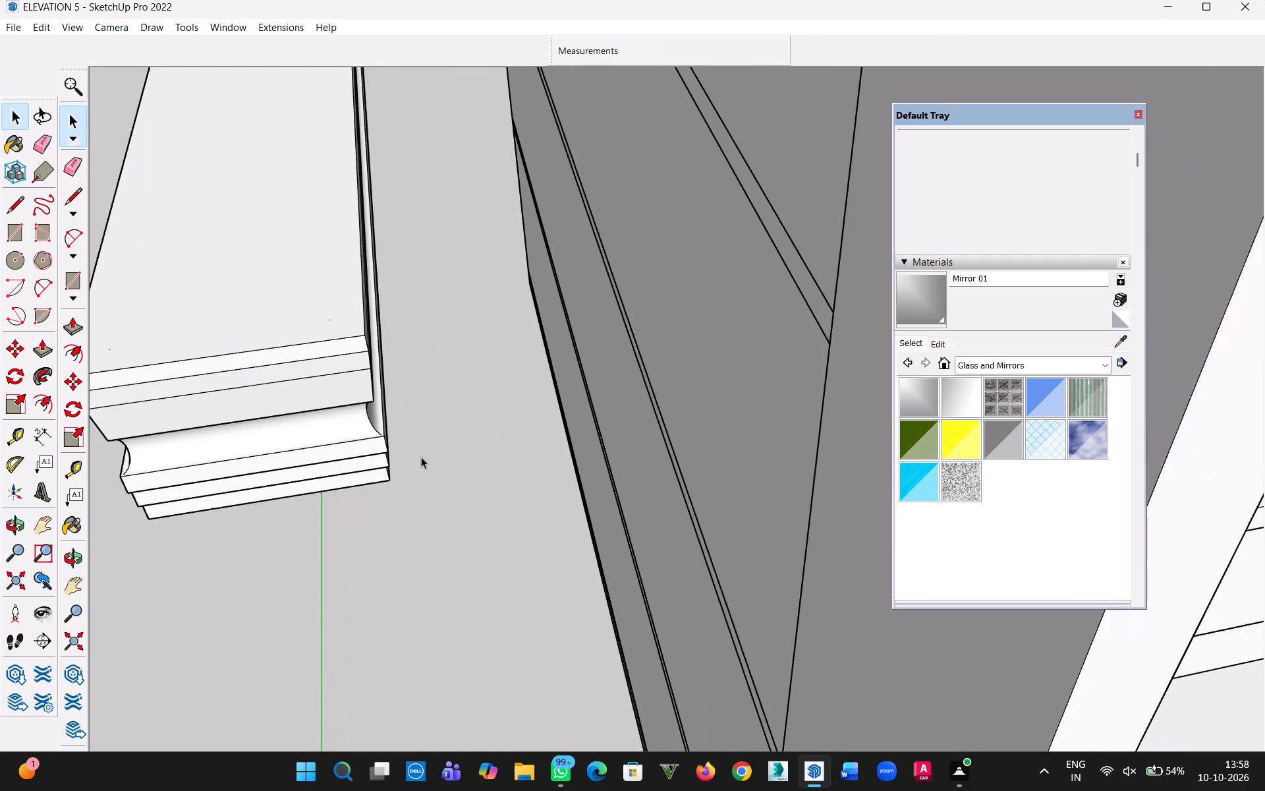
{"action": "scroll", "coordinate": [312, 437], "scroll_direction": "down", "scroll_amount": 2}
Draw a vertical rotated rectangle, 1' 5 9/16" by 6' 4", lengthwise through the copied cap from its short top edge's midpoint to the opposite one.
{"action": "left_click", "coordinate": [35, 241]}
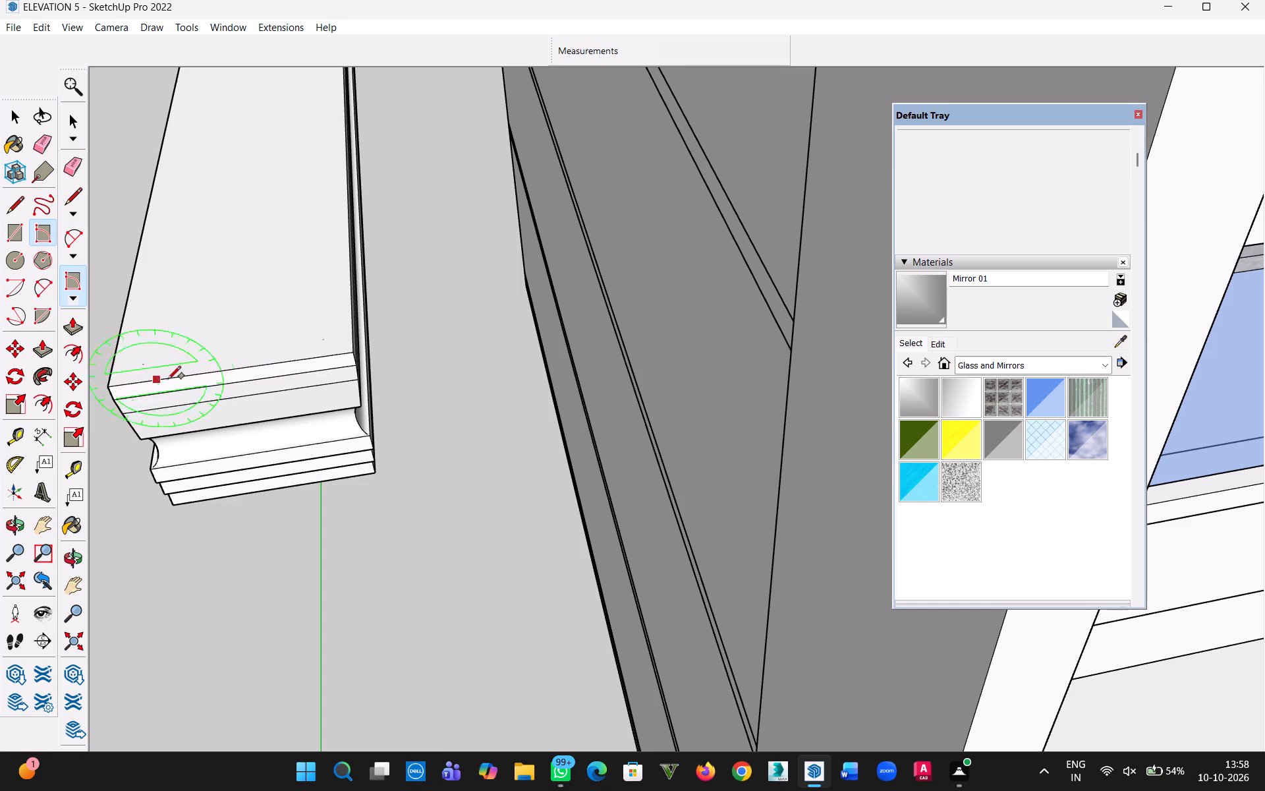
{"action": "left_click", "coordinate": [229, 367]}
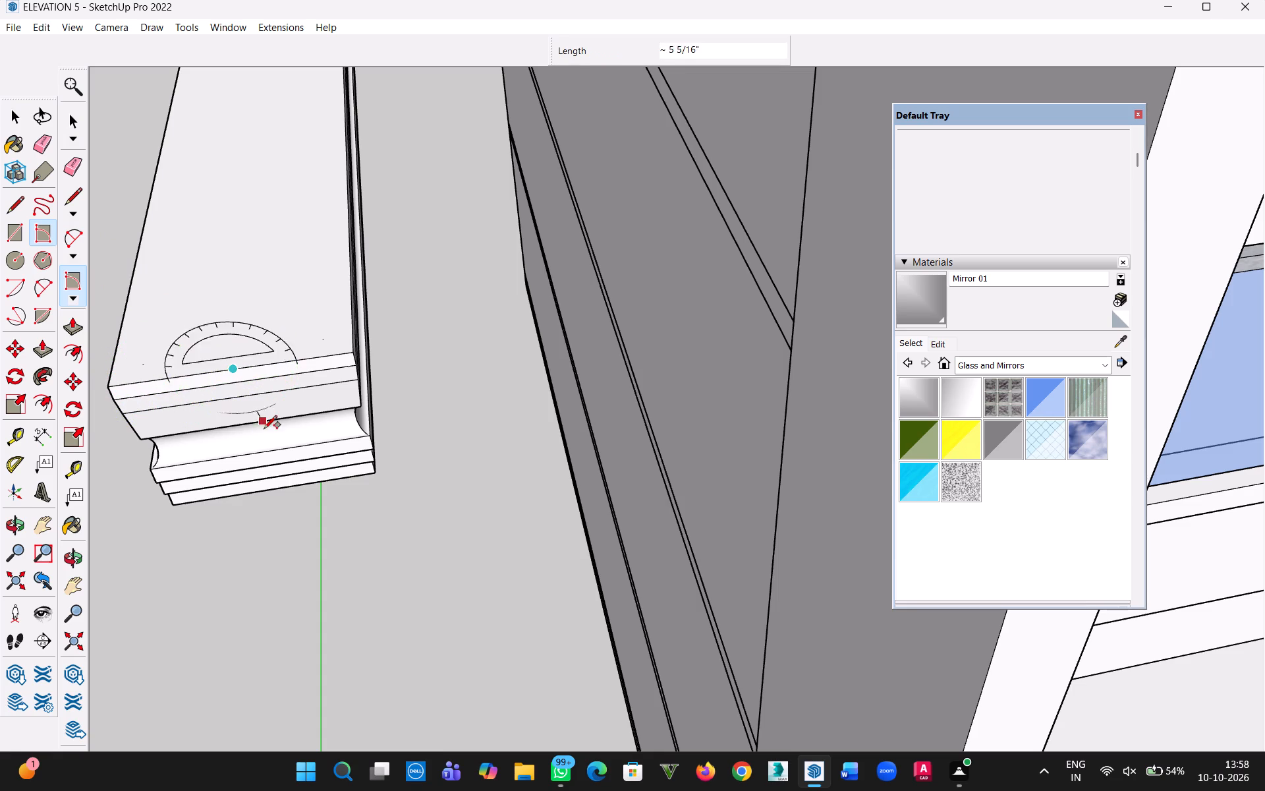
{"action": "left_click", "coordinate": [291, 544]}
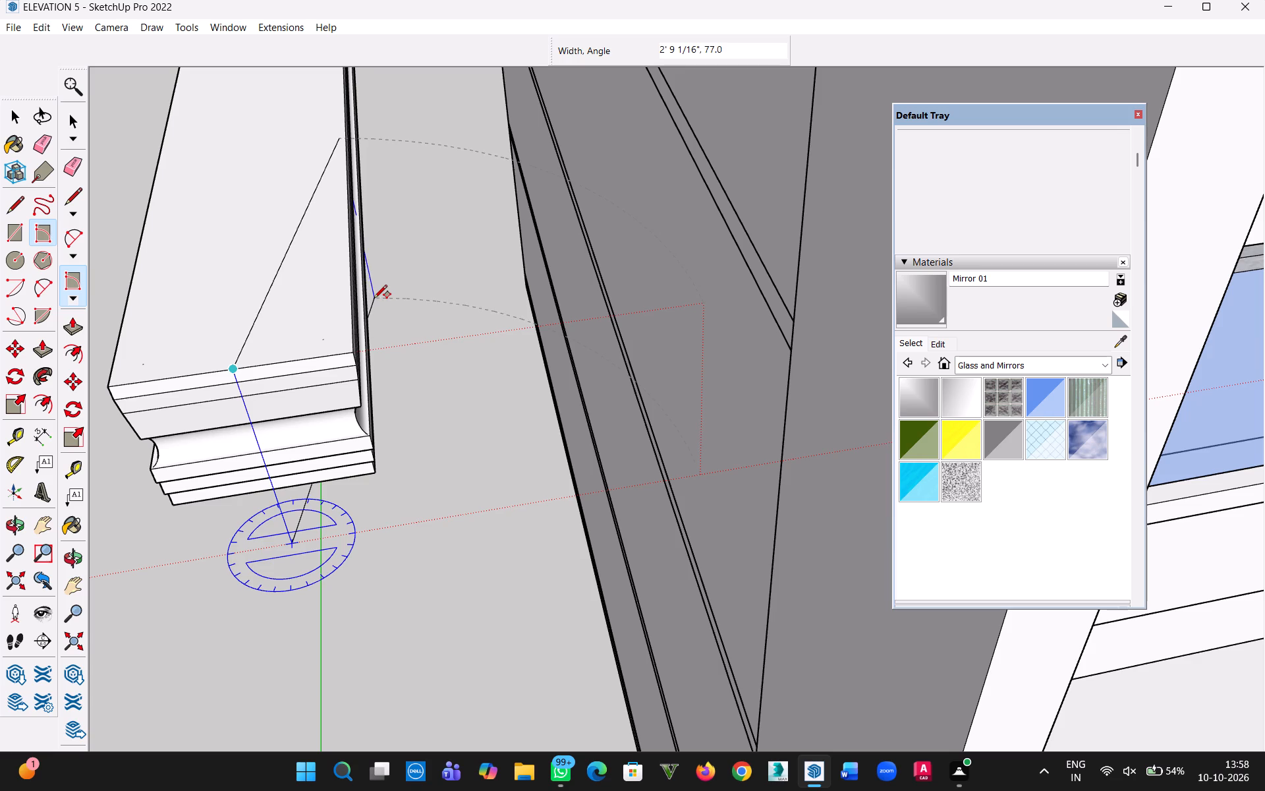
{"action": "key", "text": "h"}
{"action": "left_click_drag", "start_coordinate": [347, 290], "coordinate": [454, 700]}
{"action": "key", "text": "Escape"}
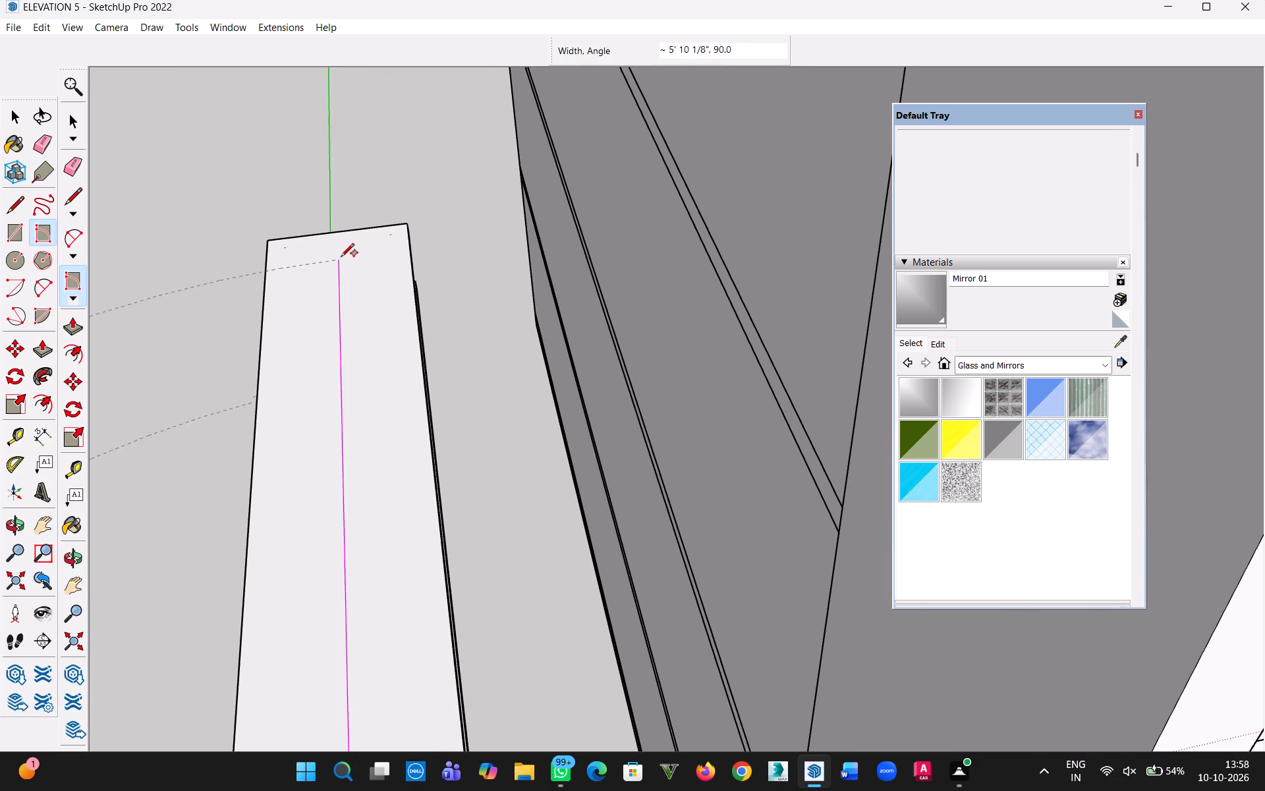
{"action": "left_click", "coordinate": [335, 233]}
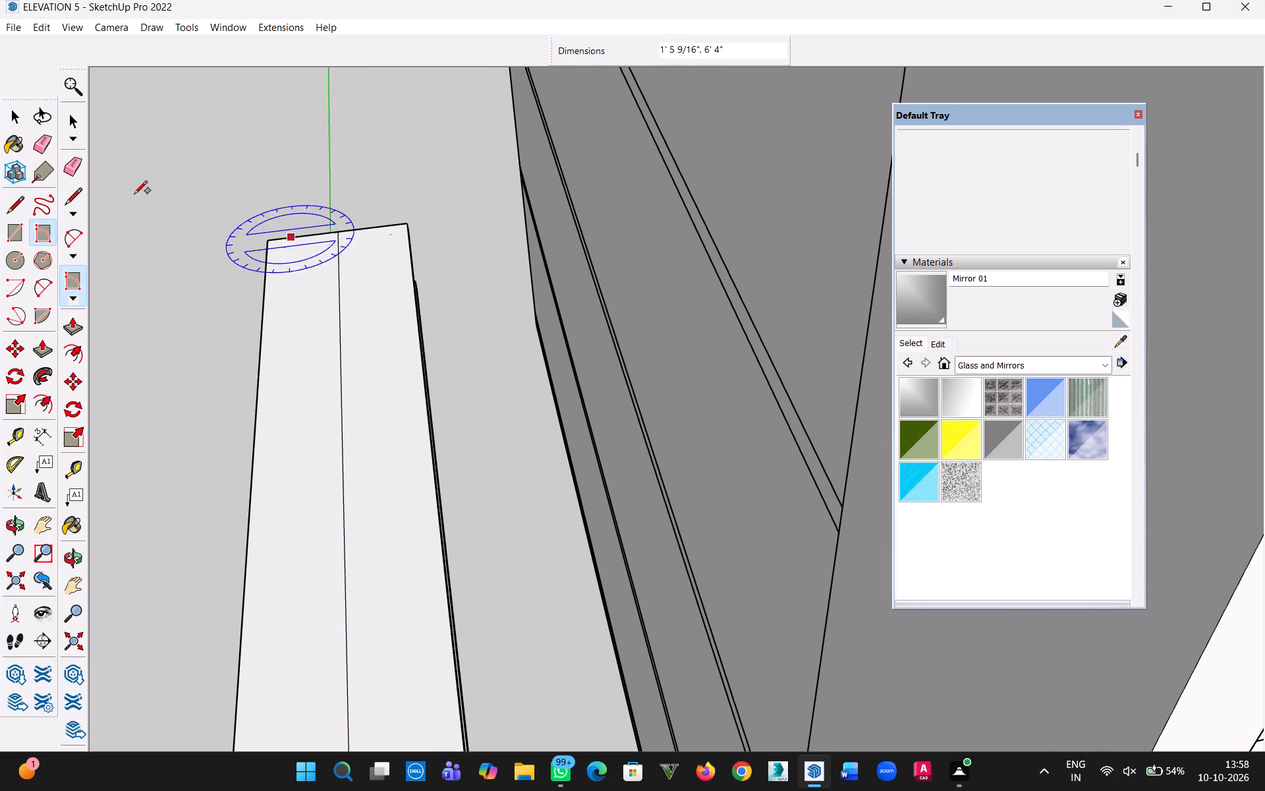
{"action": "left_click", "coordinate": [24, 118]}
Push/Pull the vertical rectangle through the cap's centre by 8" to the cap's outer top corner, enclosing one lengthwise half.
{"action": "middle_click_drag", "start_coordinate": [480, 422], "coordinate": [408, 180]}
{"action": "left_click", "coordinate": [202, 140]}
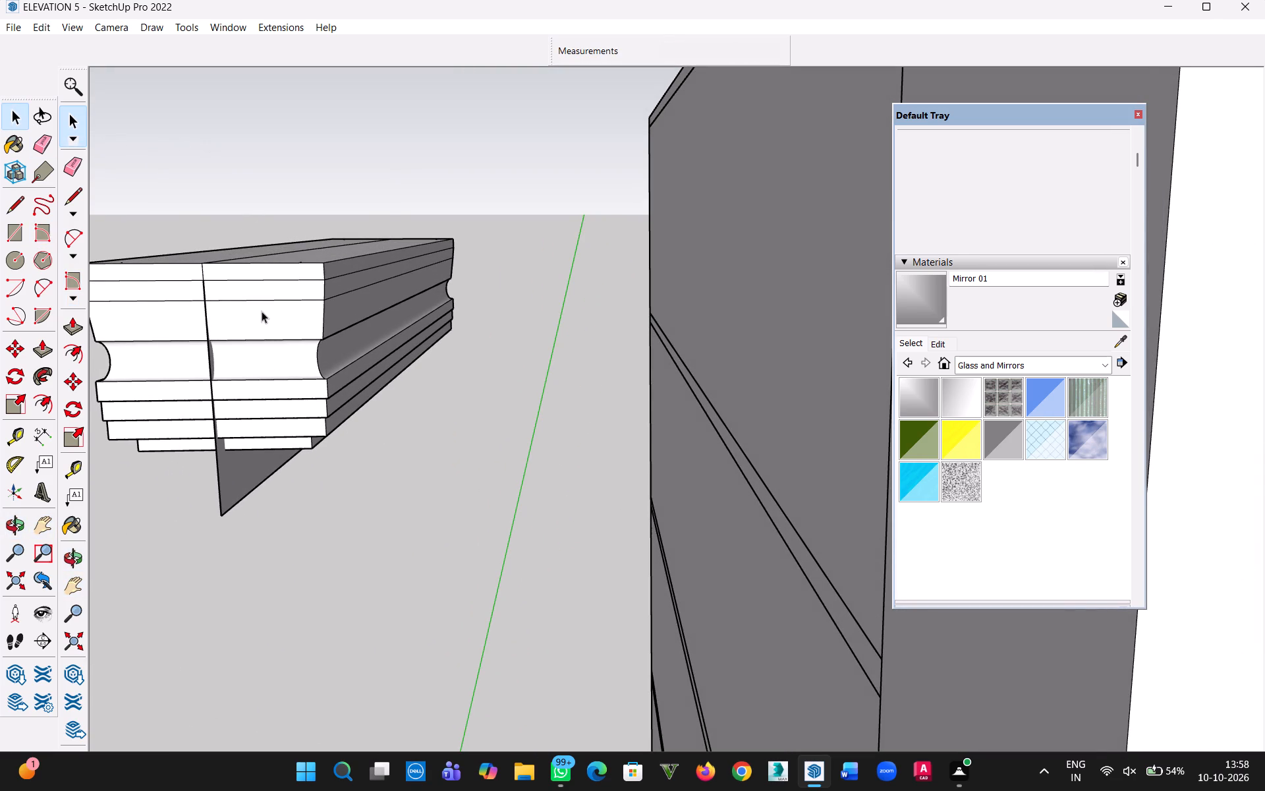
{"action": "left_click", "coordinate": [262, 313]}
{"action": "left_click", "coordinate": [287, 288]}
{"action": "middle_click_drag", "start_coordinate": [299, 367], "coordinate": [375, 372]}
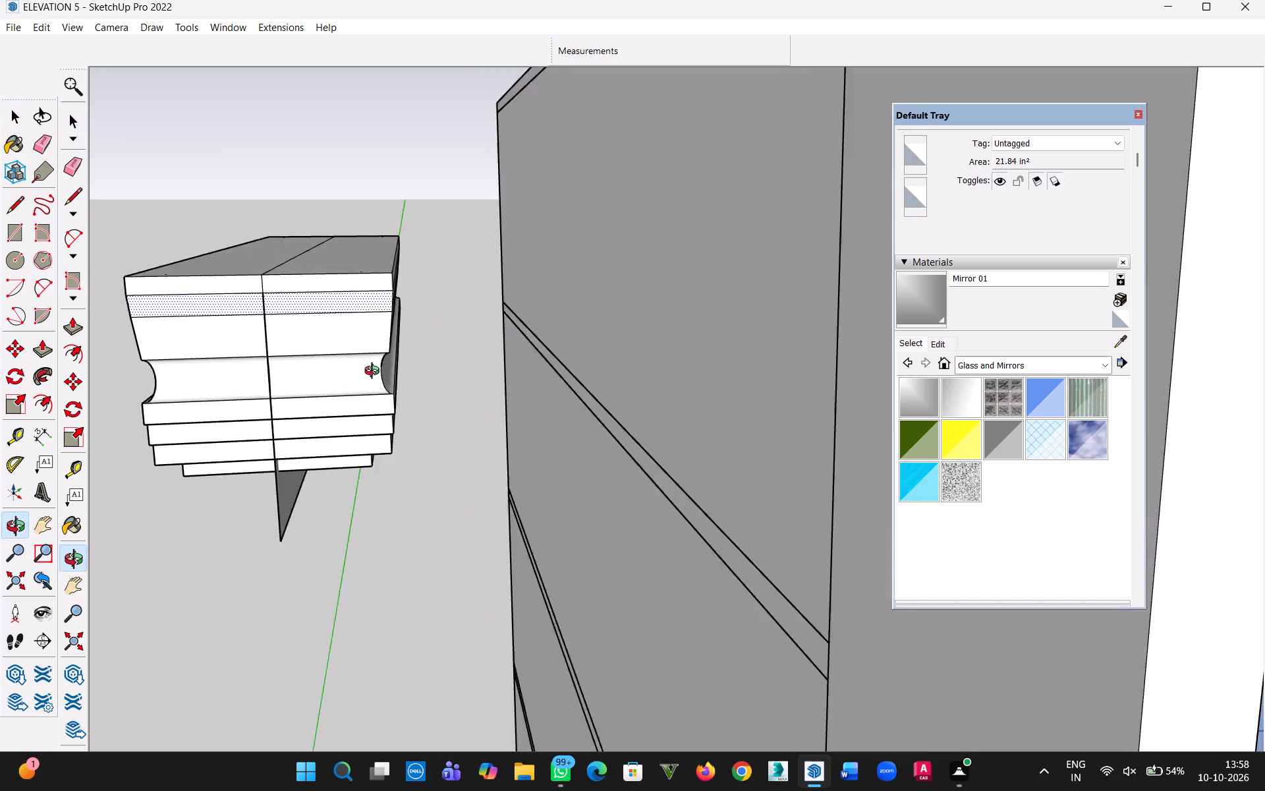
{"action": "middle_click_drag", "start_coordinate": [375, 372], "coordinate": [385, 278]}
{"action": "double_click", "coordinate": [308, 402]}
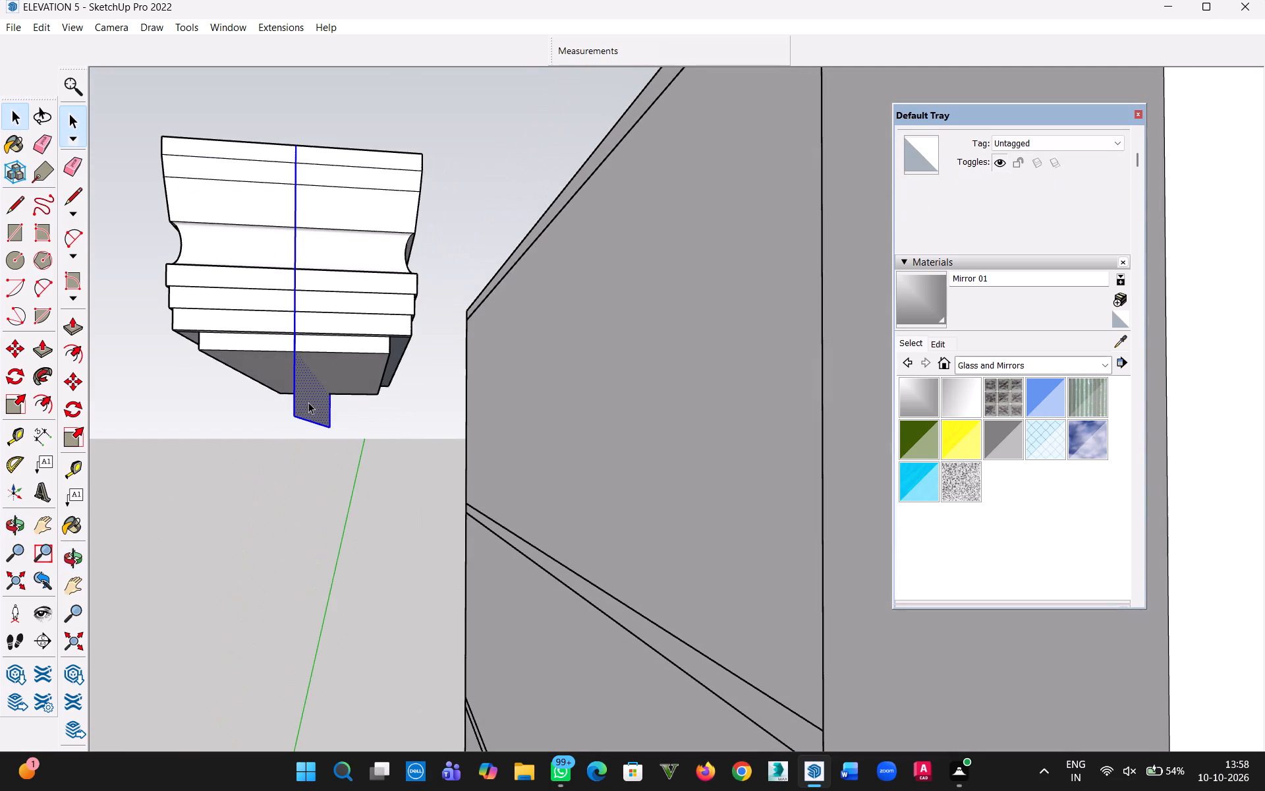
{"action": "key", "text": "p"}
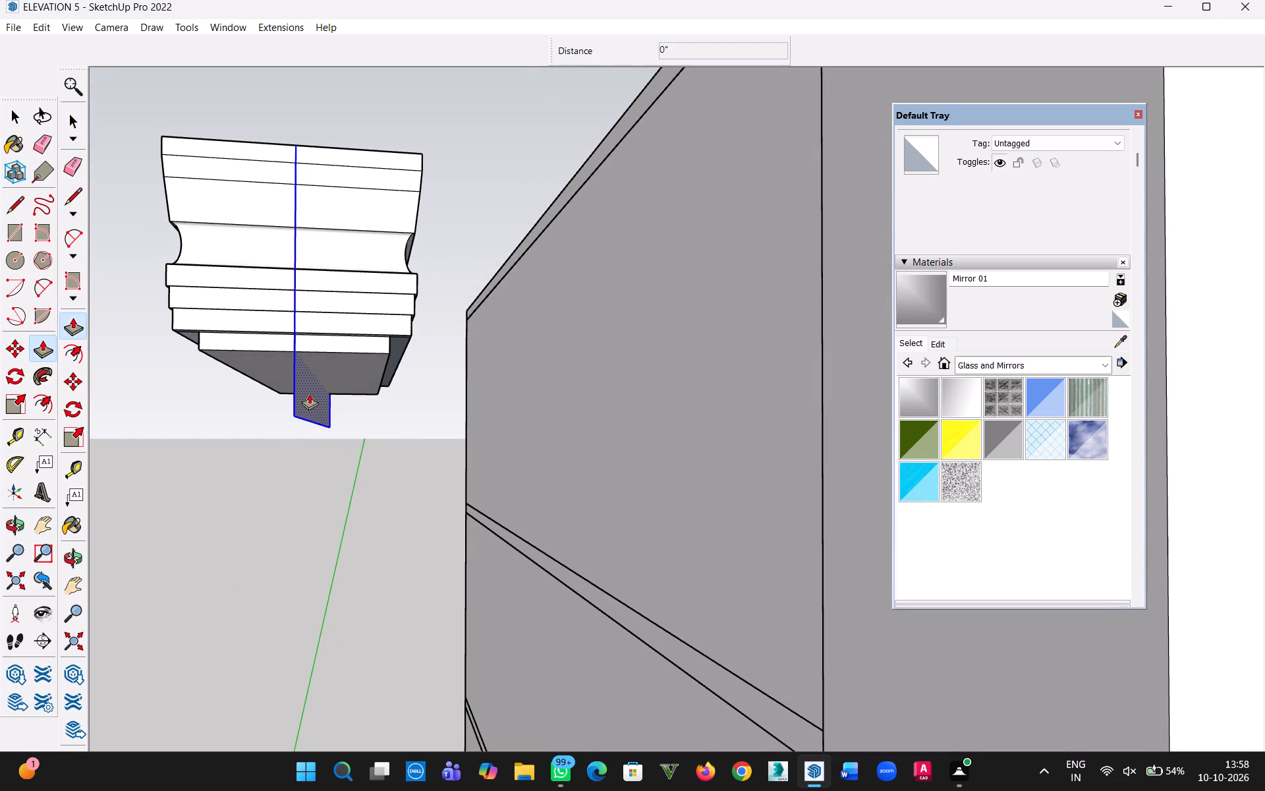
{"action": "middle_click_drag", "start_coordinate": [296, 405], "coordinate": [432, 409]}
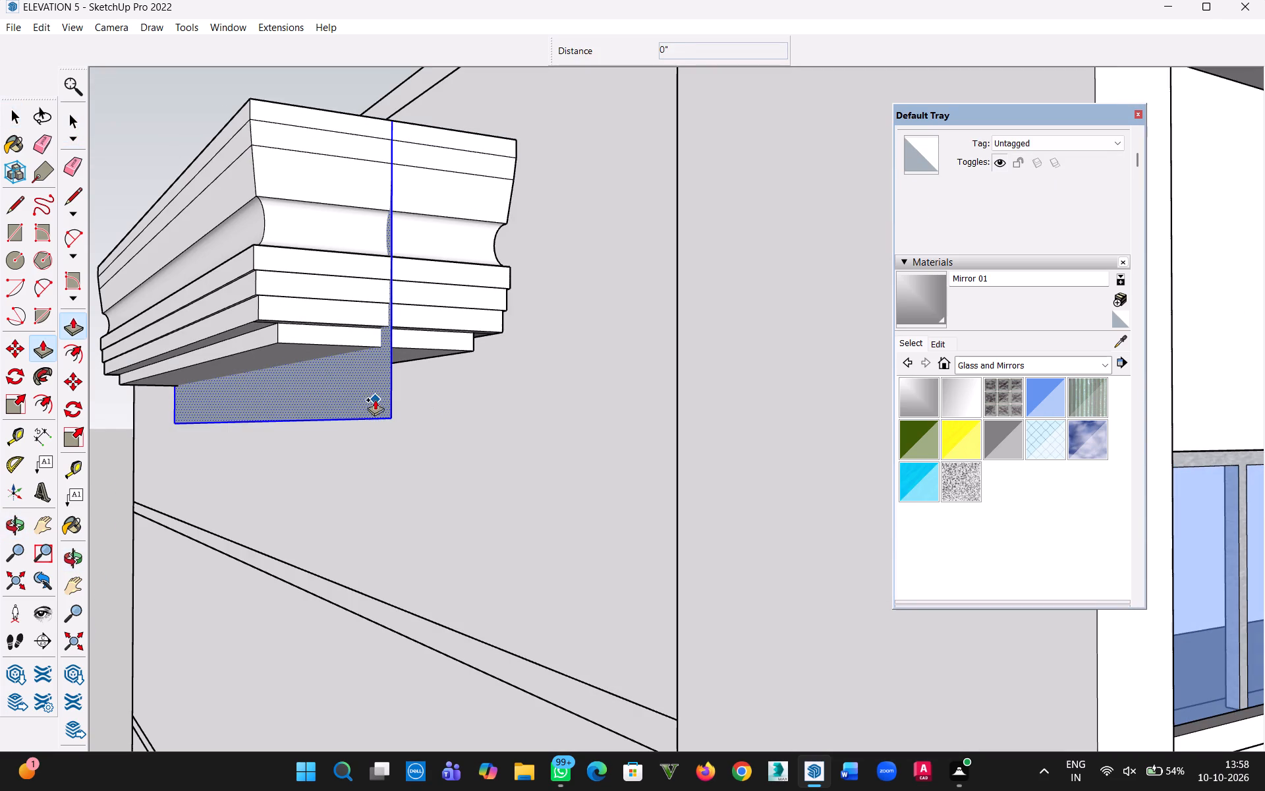
{"action": "left_click", "coordinate": [370, 392]}
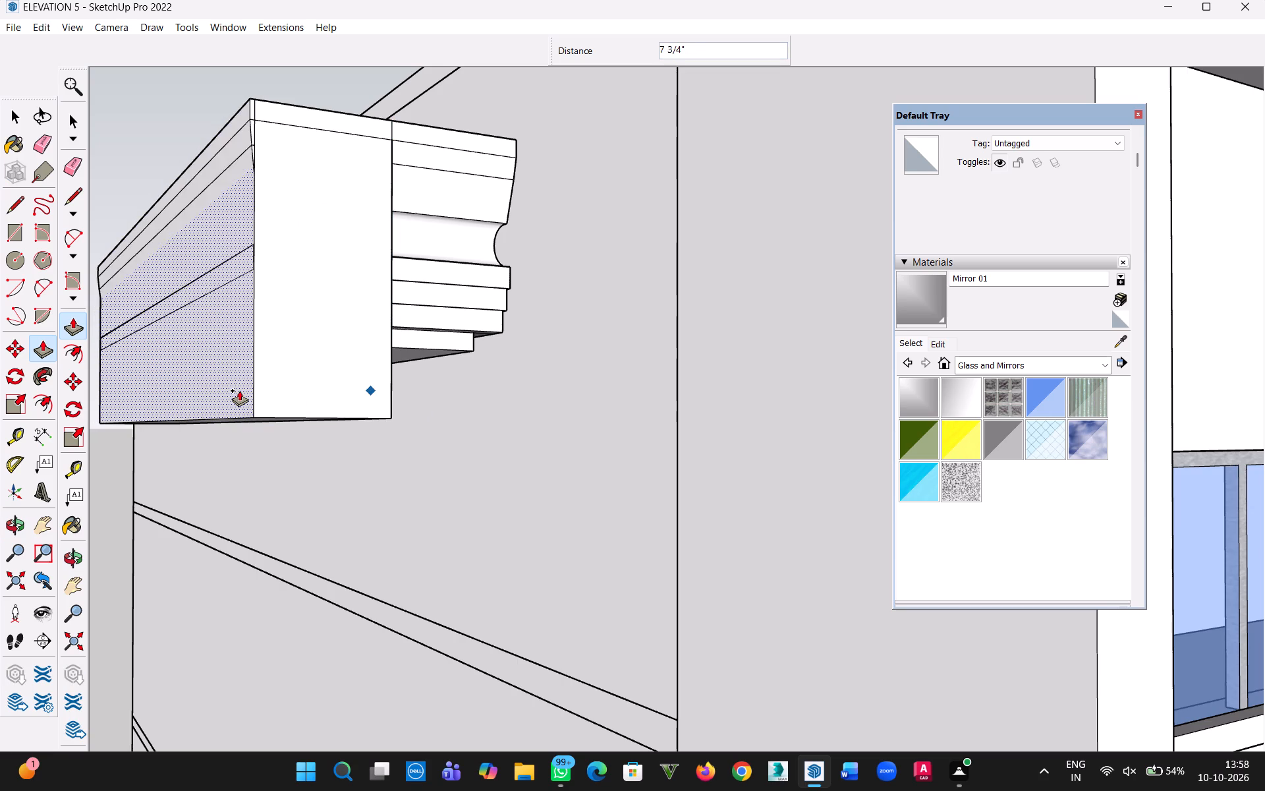
{"action": "left_click", "coordinate": [254, 102]}
{"action": "scroll", "coordinate": [260, 301], "scroll_direction": "down", "scroll_amount": 4}
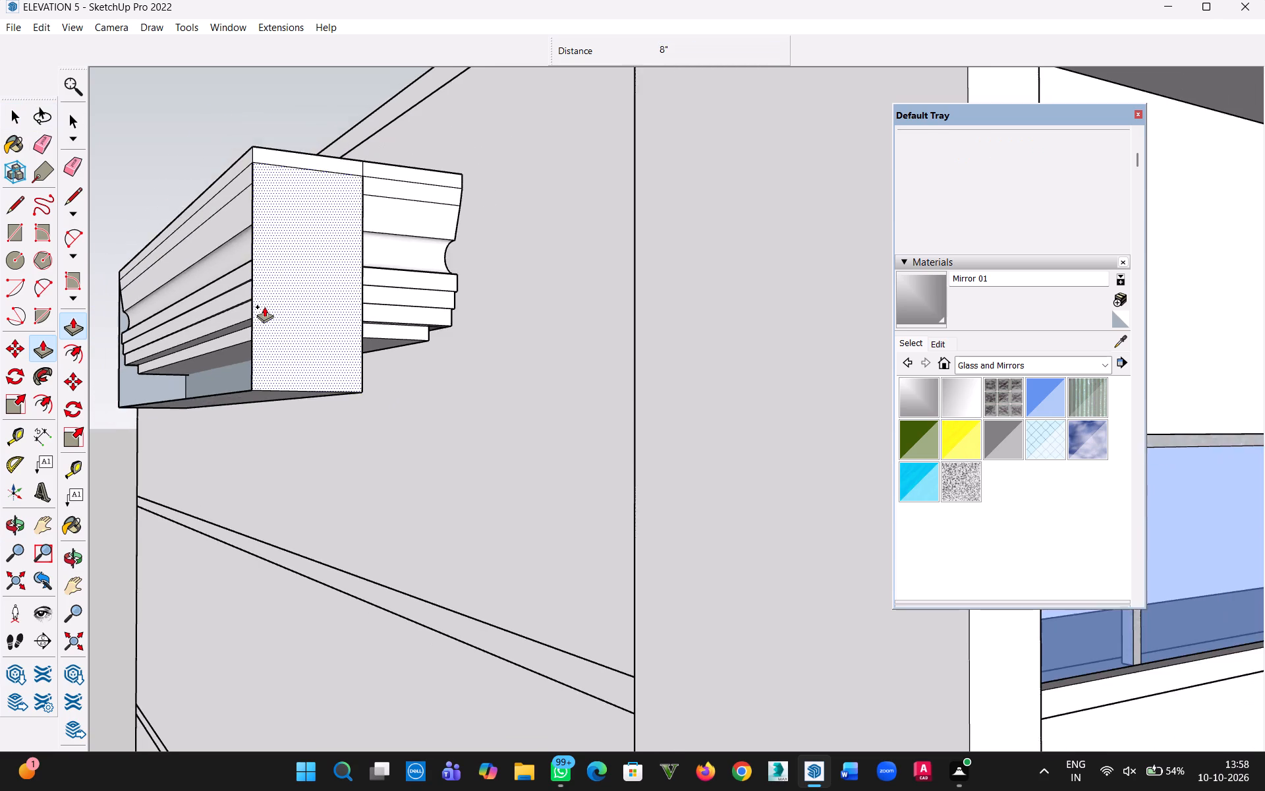
Undo the 8" Push/Pull of the vertical rectangle through the copied cap's centre.
{"action": "middle_click_drag", "start_coordinate": [264, 316], "coordinate": [424, 486]}
{"action": "key", "text": "ctrl+z"}
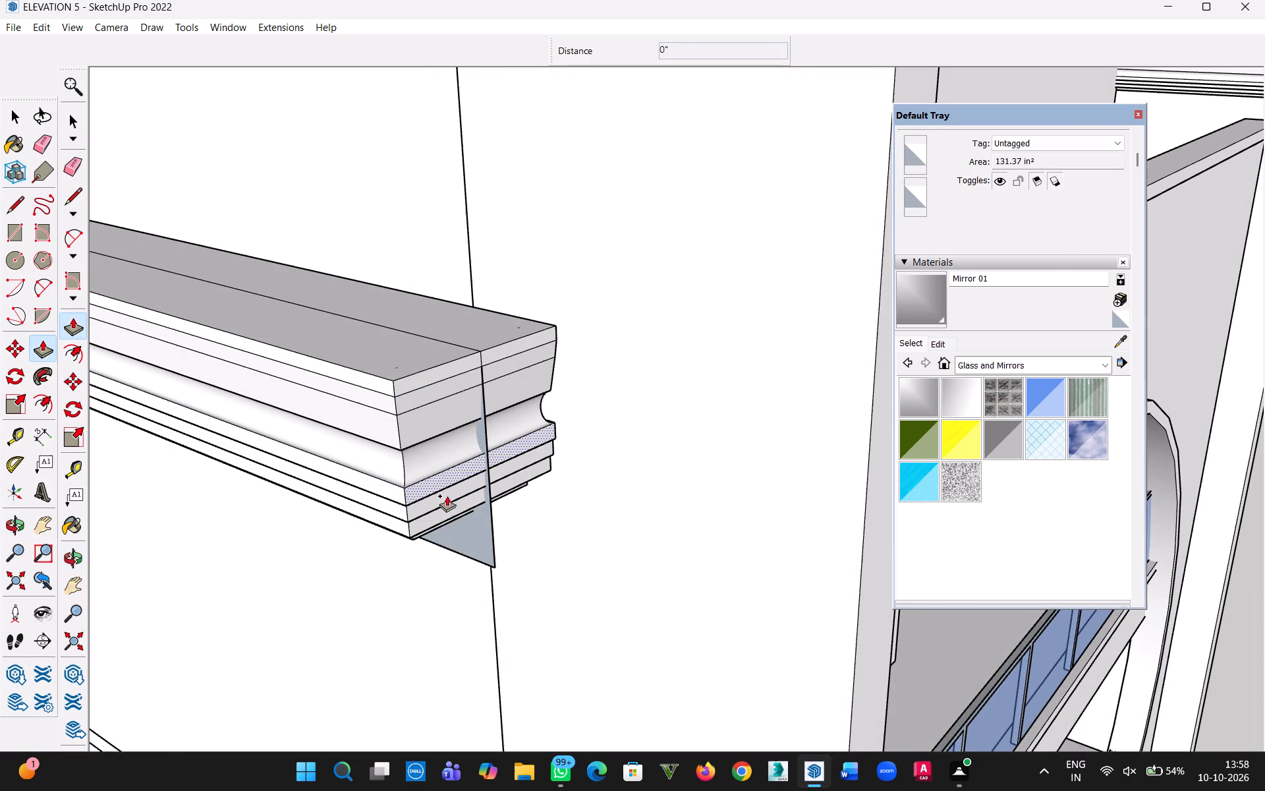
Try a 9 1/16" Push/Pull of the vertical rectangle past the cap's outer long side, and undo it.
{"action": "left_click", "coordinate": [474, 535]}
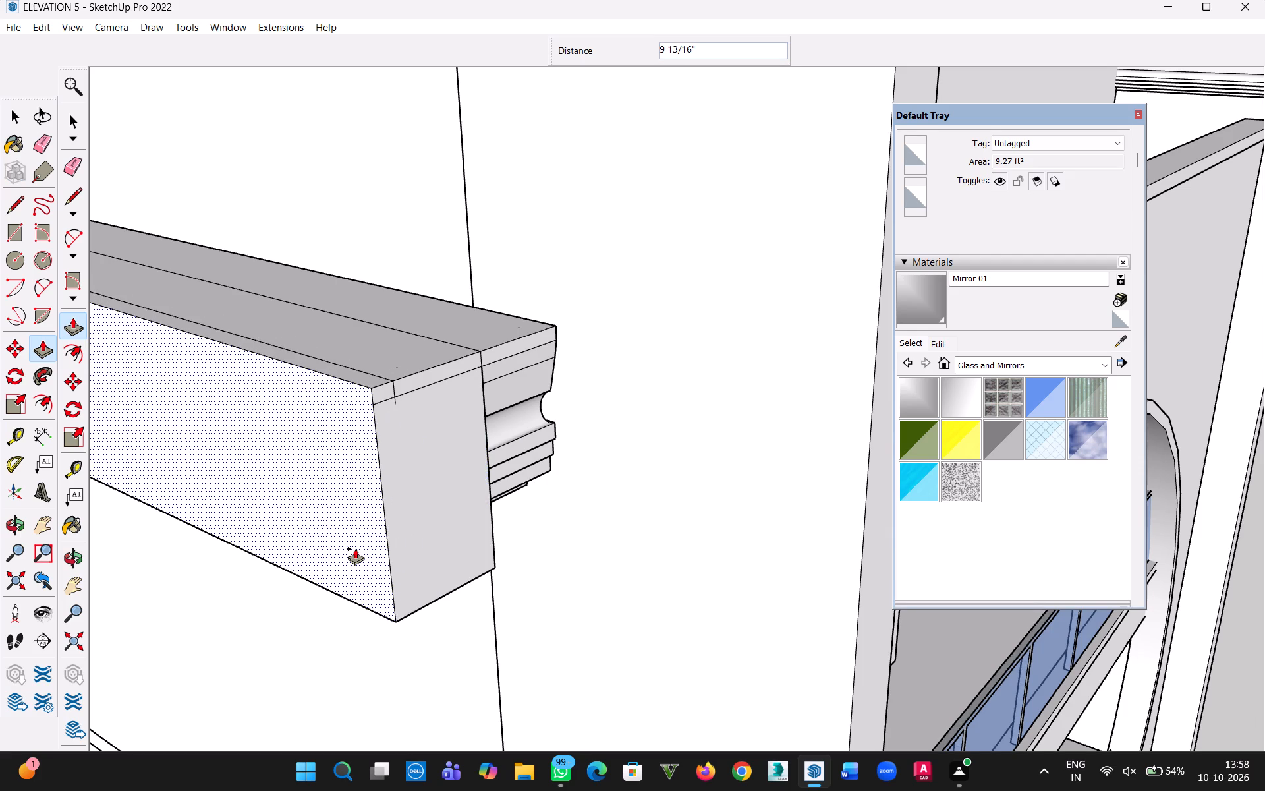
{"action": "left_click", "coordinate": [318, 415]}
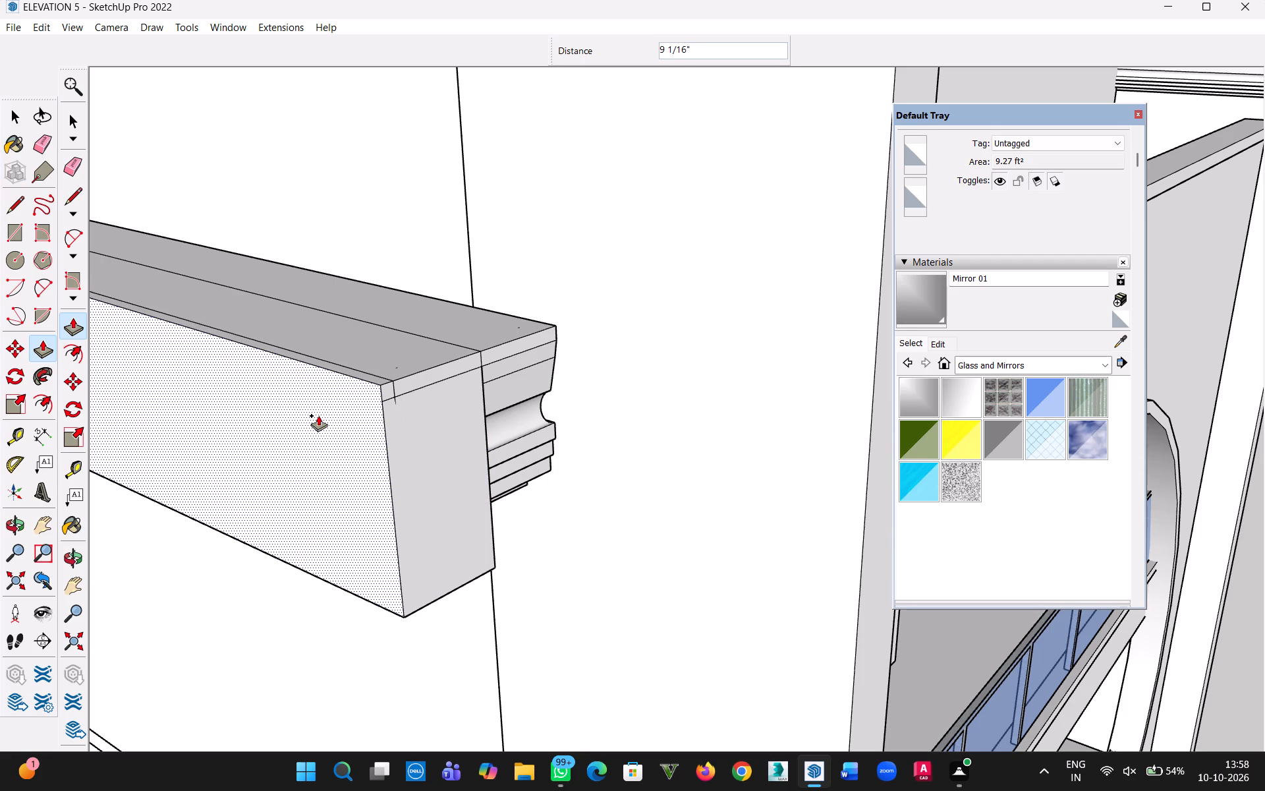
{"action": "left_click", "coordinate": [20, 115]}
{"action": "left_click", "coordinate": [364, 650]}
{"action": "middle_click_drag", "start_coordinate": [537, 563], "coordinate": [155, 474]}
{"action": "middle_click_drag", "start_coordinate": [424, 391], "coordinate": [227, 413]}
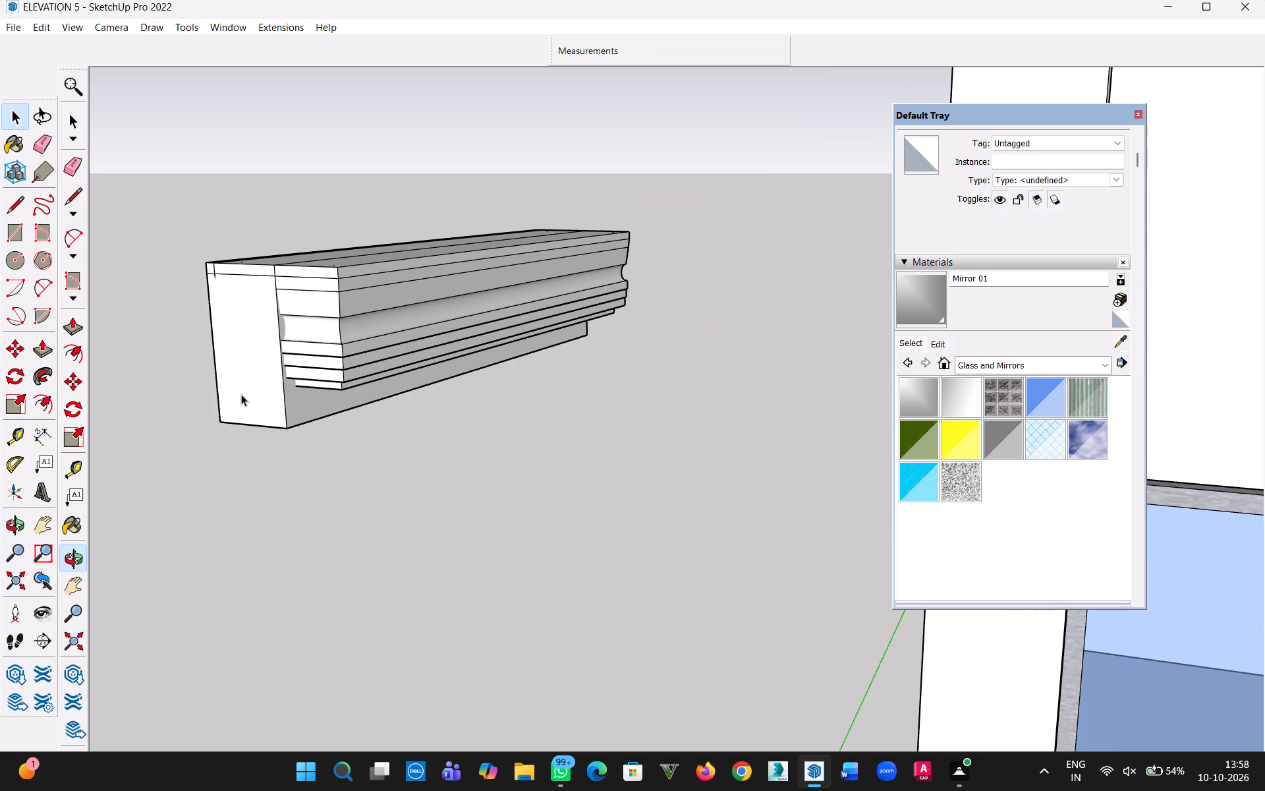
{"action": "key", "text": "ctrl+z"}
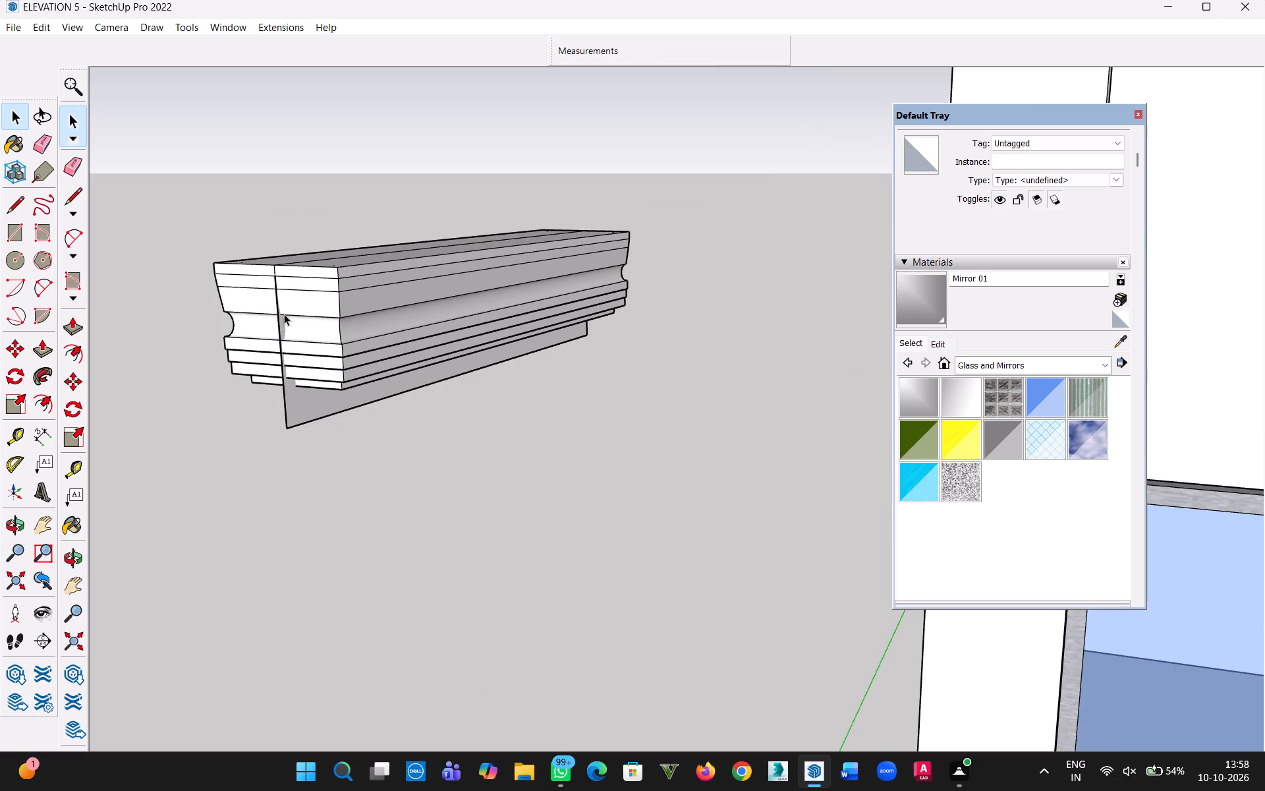
Examine the concave moulding band and the vertical rectangle's crossing at the cap's end from several angles.
{"action": "left_click", "coordinate": [287, 313]}
{"action": "left_click", "coordinate": [316, 337]}
{"action": "middle_click_drag", "start_coordinate": [316, 357], "coordinate": [457, 360]}
{"action": "scroll", "coordinate": [282, 303], "scroll_direction": "up", "scroll_amount": 12}
{"action": "scroll", "coordinate": [439, 412], "scroll_direction": "up", "scroll_amount": 1}
{"action": "middle_click_drag", "start_coordinate": [439, 412], "coordinate": [217, 382]}
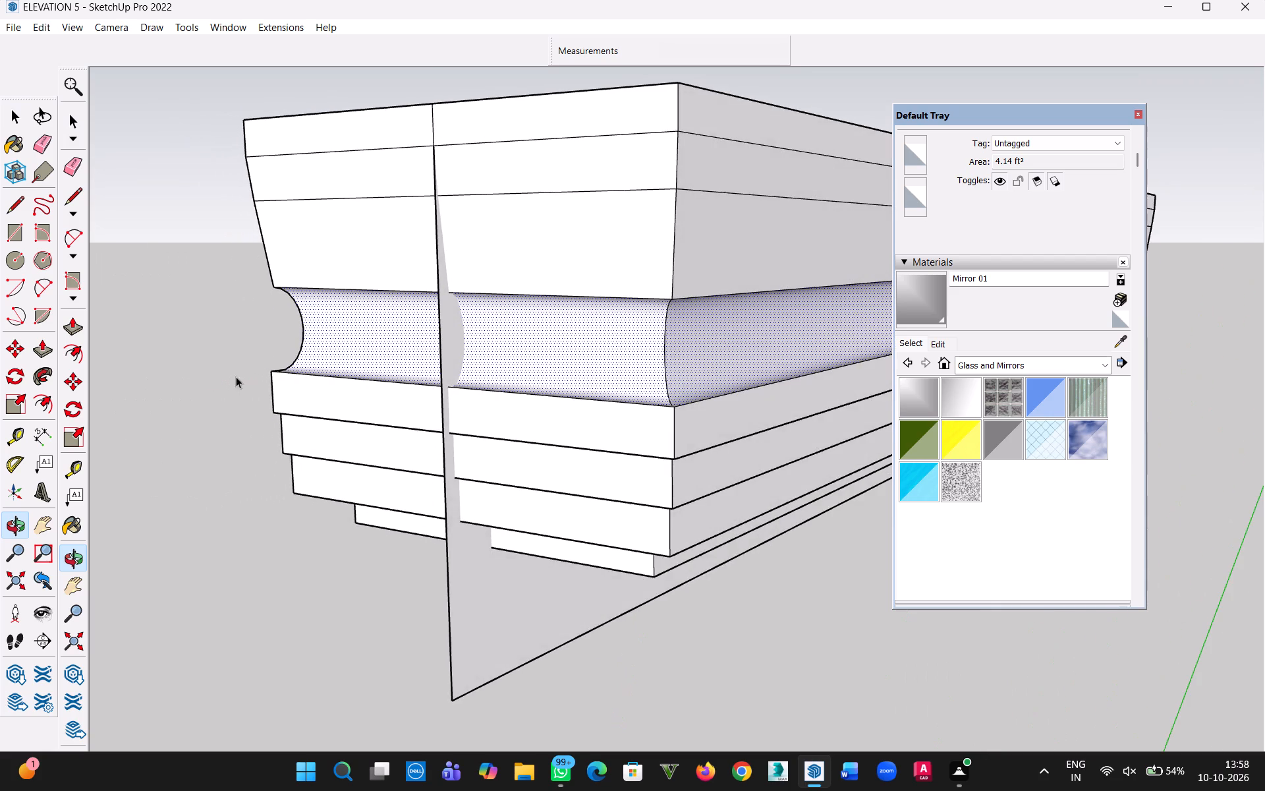
{"action": "scroll", "coordinate": [425, 352], "scroll_direction": "up", "scroll_amount": 7}
{"action": "left_click", "coordinate": [557, 338]}
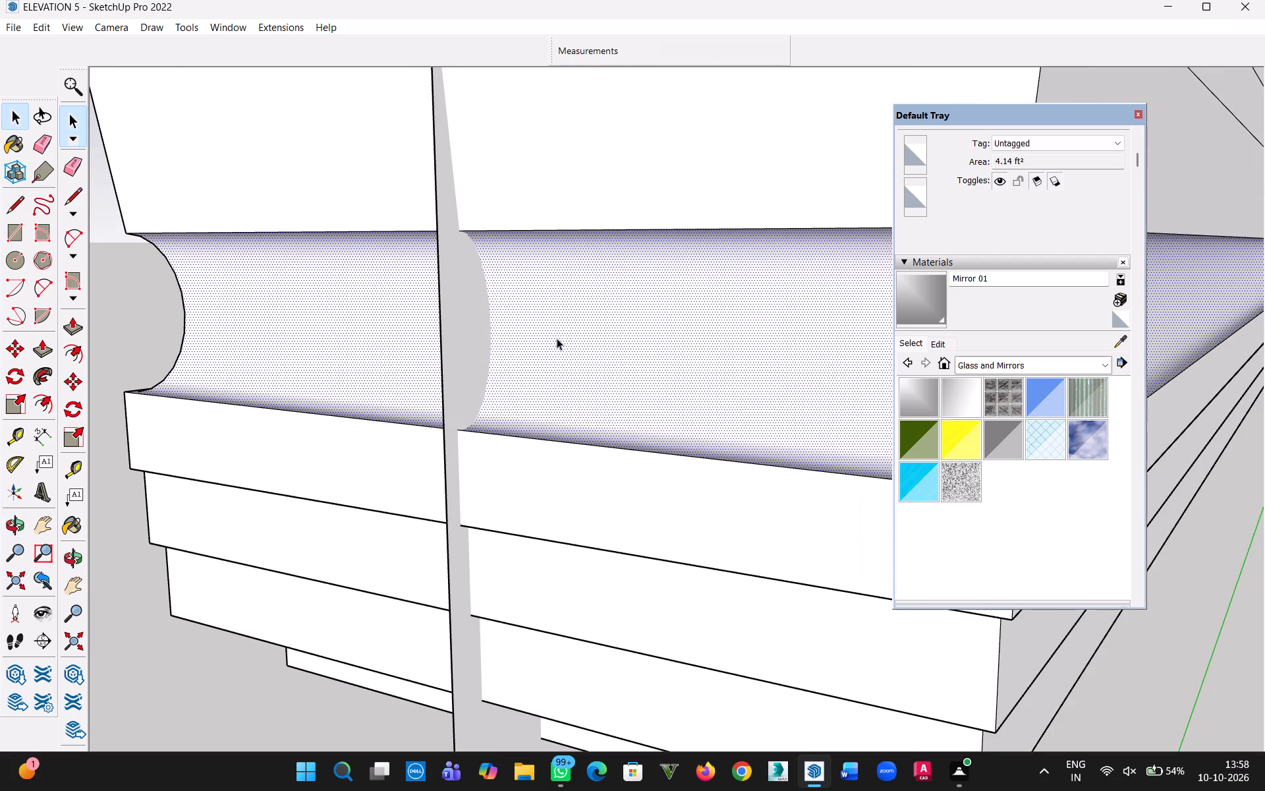
{"action": "right_click", "coordinate": [557, 338]}
{"action": "left_click", "coordinate": [522, 339]}
{"action": "scroll", "coordinate": [501, 330], "scroll_direction": "down", "scroll_amount": 8}
{"action": "middle_click_drag", "start_coordinate": [488, 338], "coordinate": [695, 380]}
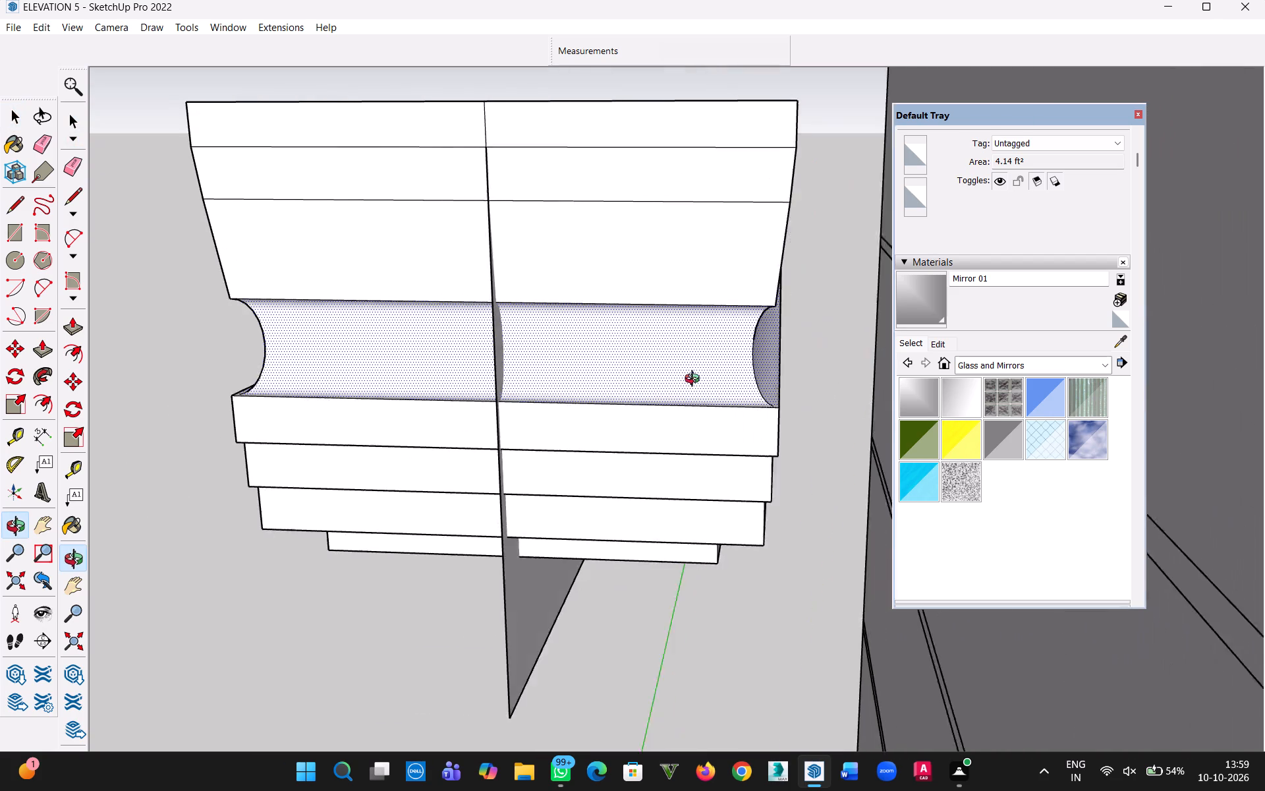
{"action": "middle_click_drag", "start_coordinate": [695, 380], "coordinate": [419, 388]}
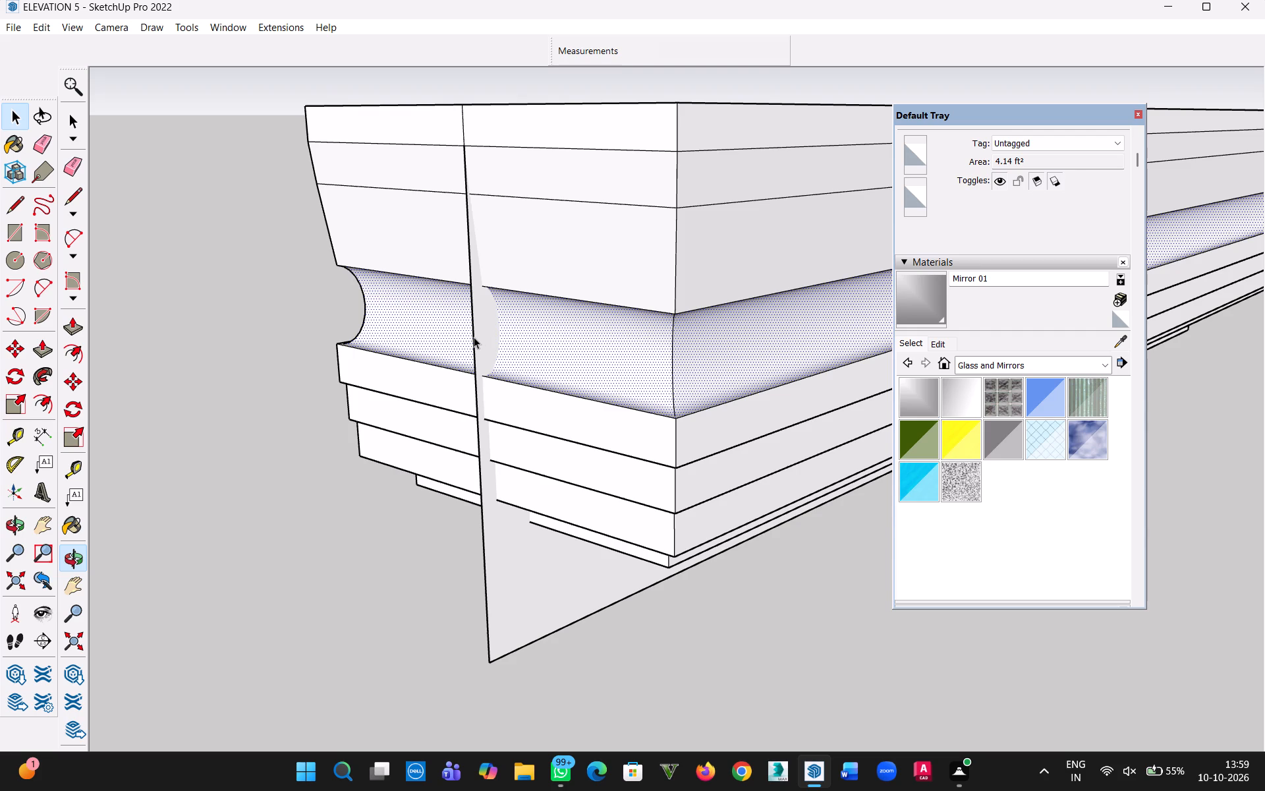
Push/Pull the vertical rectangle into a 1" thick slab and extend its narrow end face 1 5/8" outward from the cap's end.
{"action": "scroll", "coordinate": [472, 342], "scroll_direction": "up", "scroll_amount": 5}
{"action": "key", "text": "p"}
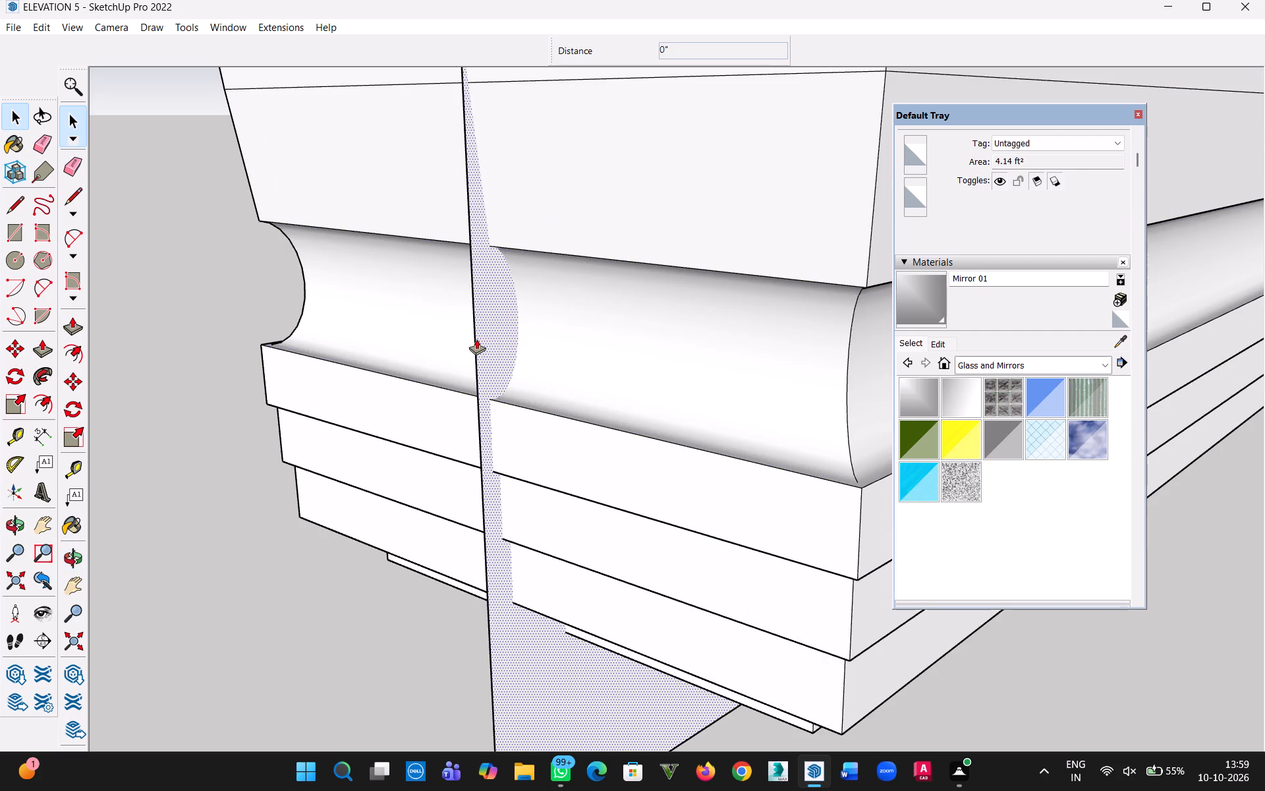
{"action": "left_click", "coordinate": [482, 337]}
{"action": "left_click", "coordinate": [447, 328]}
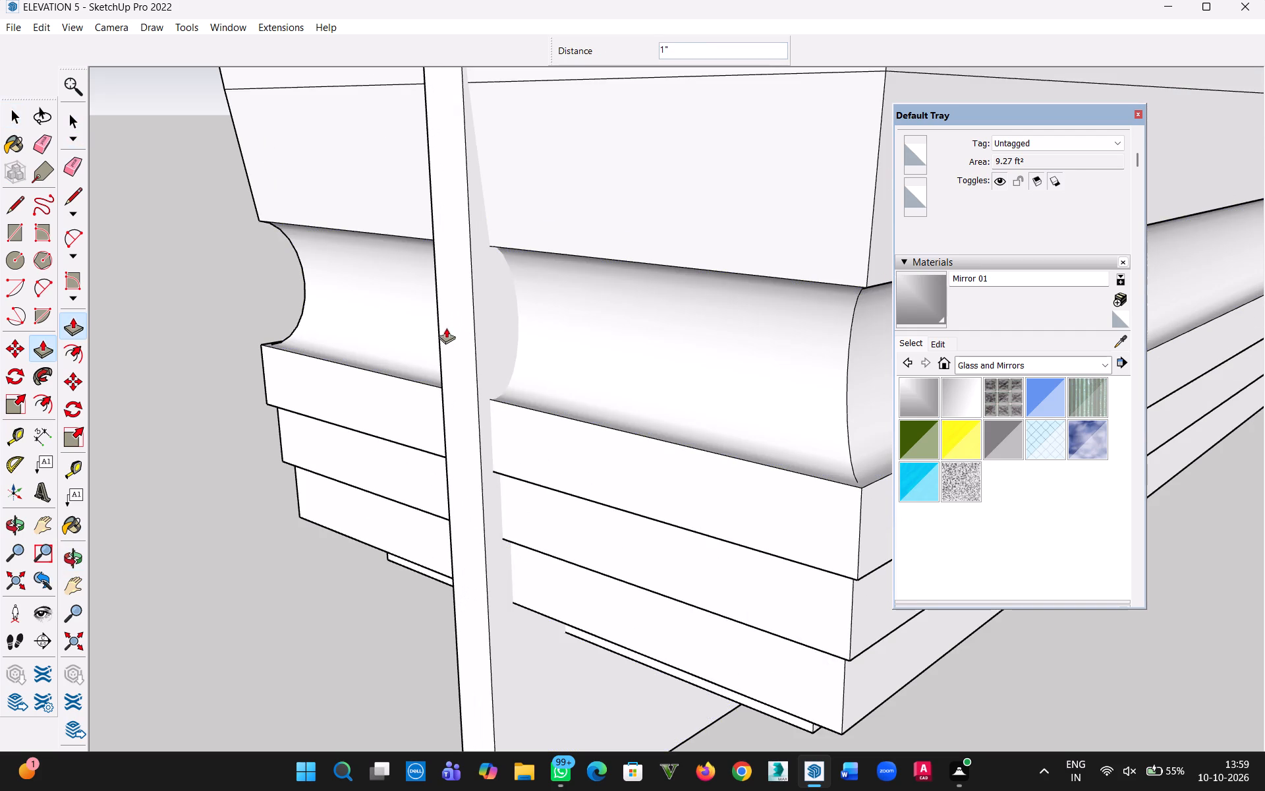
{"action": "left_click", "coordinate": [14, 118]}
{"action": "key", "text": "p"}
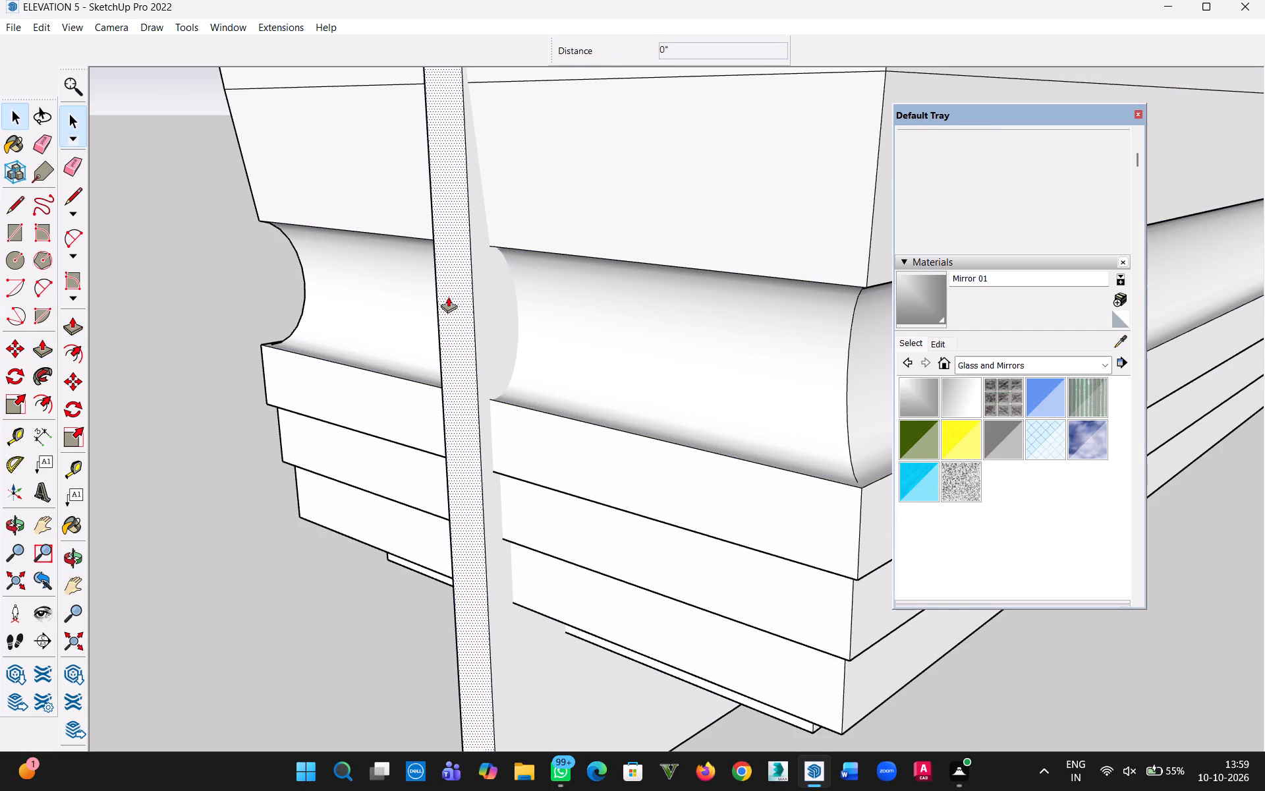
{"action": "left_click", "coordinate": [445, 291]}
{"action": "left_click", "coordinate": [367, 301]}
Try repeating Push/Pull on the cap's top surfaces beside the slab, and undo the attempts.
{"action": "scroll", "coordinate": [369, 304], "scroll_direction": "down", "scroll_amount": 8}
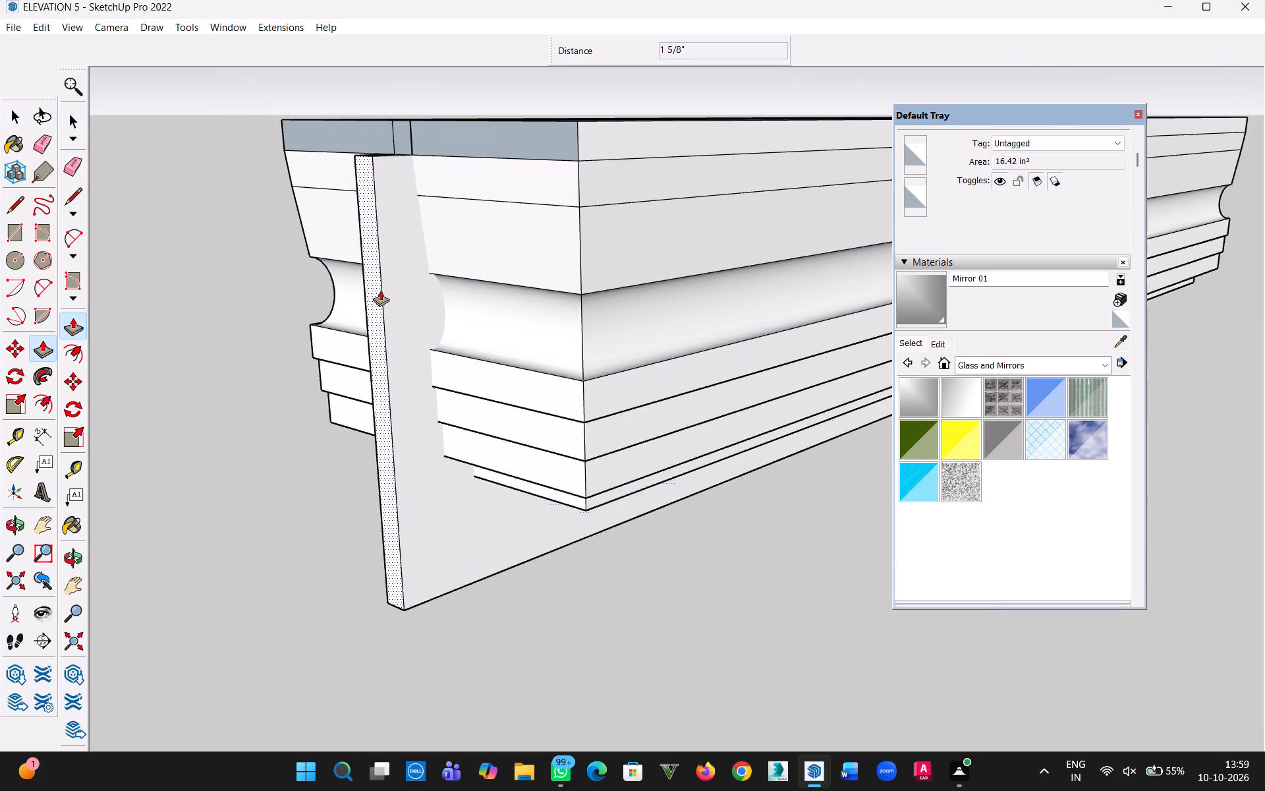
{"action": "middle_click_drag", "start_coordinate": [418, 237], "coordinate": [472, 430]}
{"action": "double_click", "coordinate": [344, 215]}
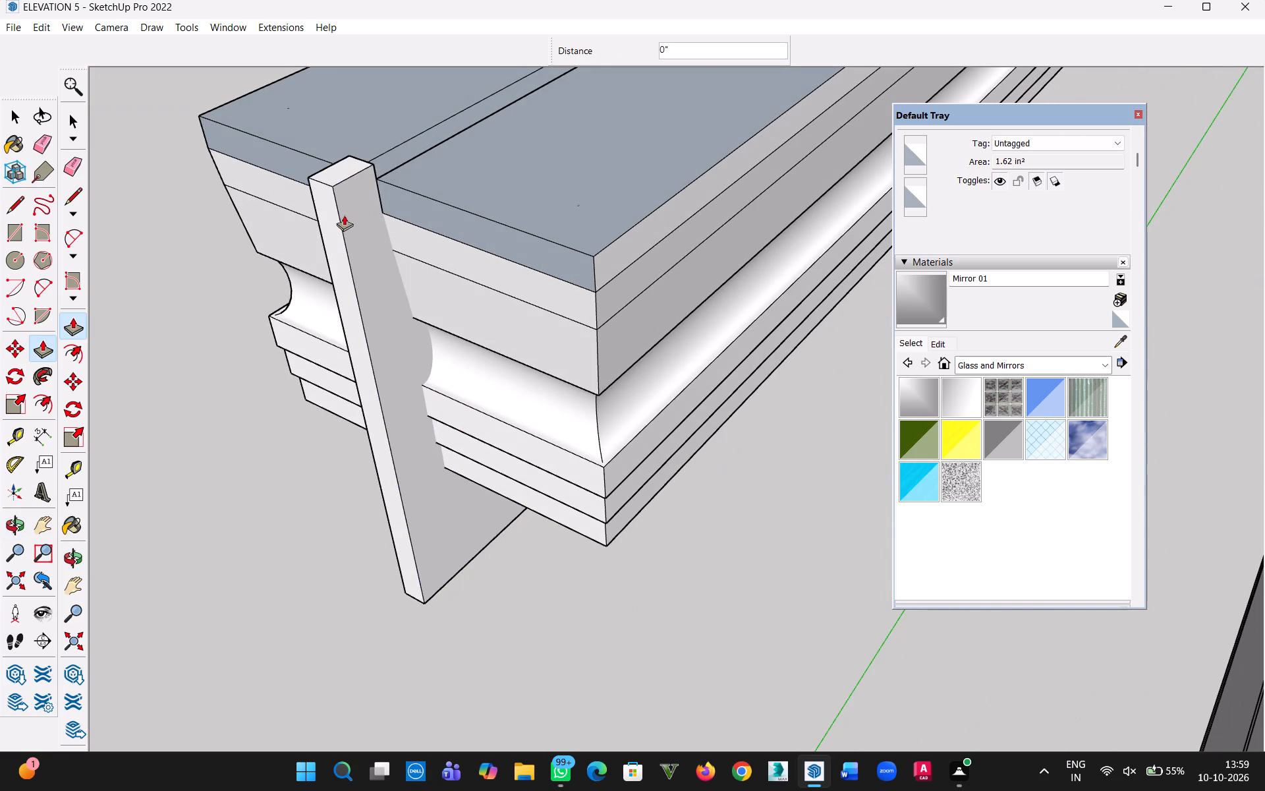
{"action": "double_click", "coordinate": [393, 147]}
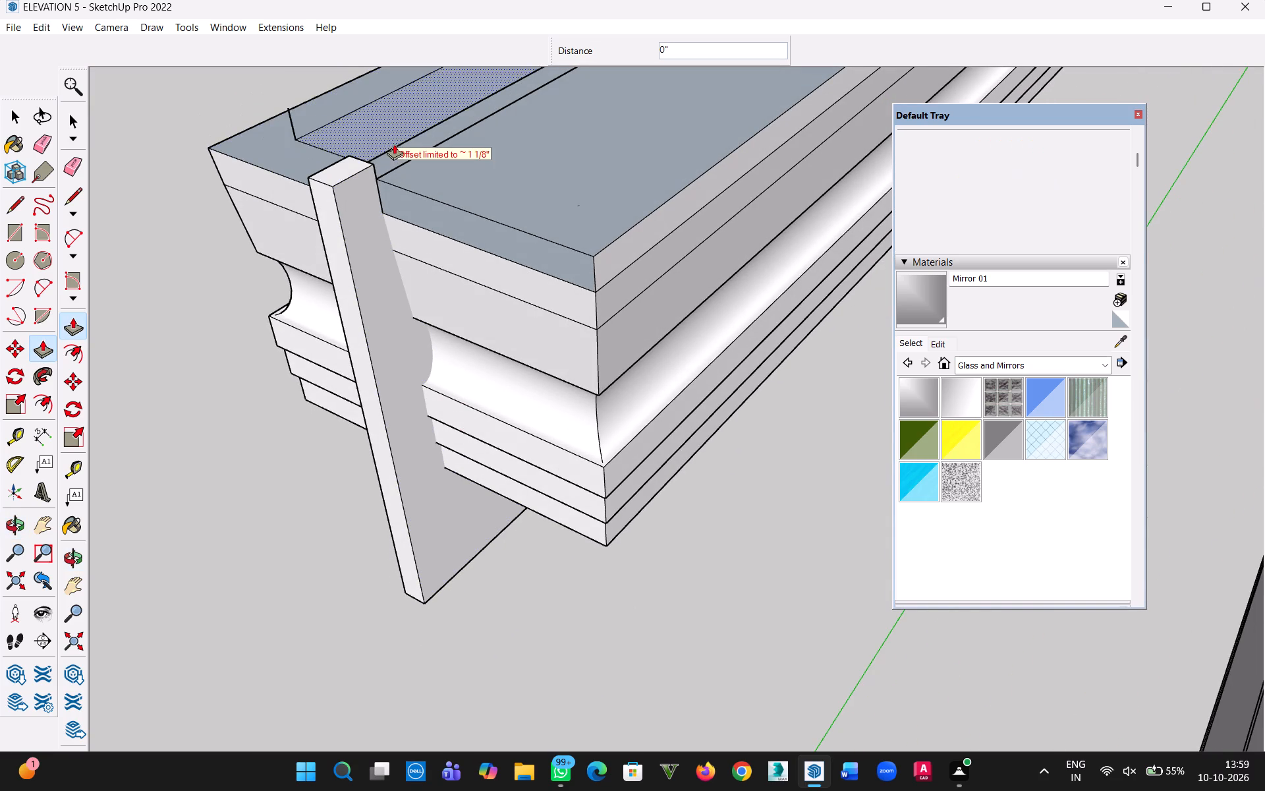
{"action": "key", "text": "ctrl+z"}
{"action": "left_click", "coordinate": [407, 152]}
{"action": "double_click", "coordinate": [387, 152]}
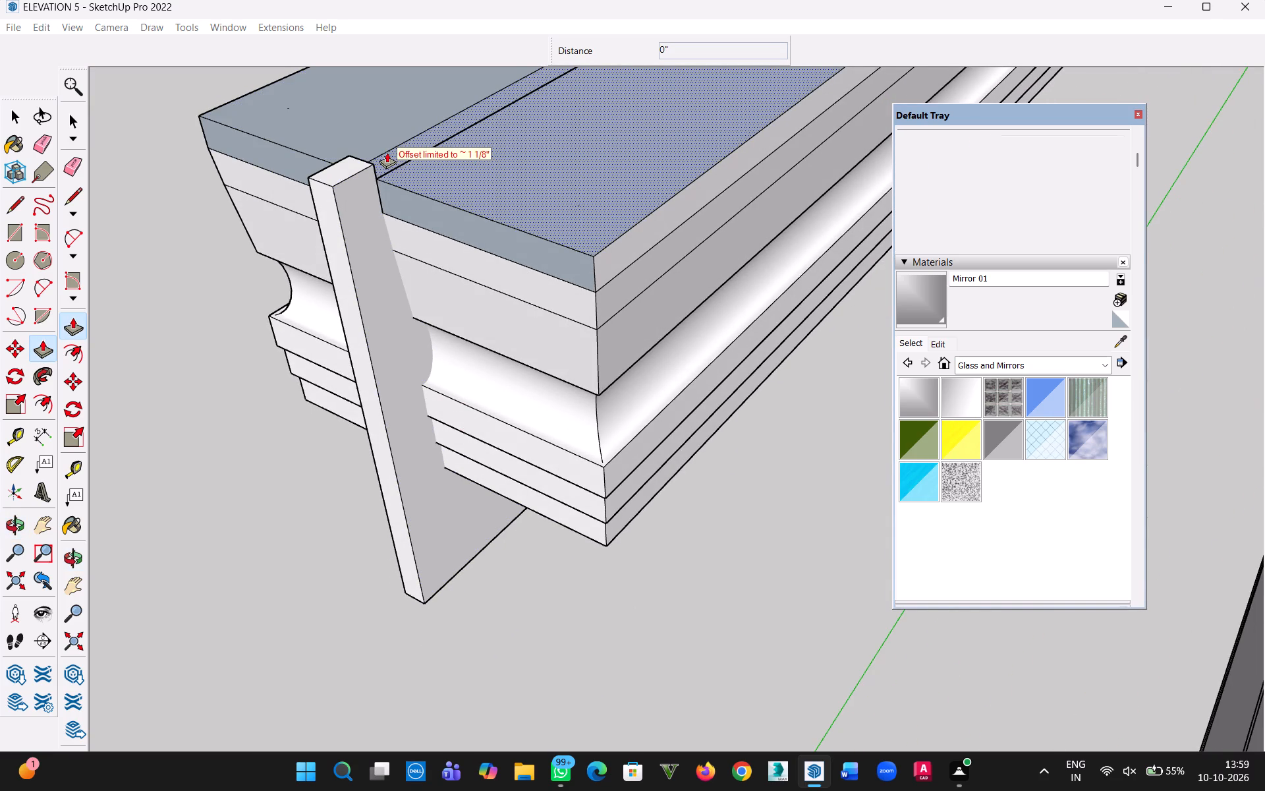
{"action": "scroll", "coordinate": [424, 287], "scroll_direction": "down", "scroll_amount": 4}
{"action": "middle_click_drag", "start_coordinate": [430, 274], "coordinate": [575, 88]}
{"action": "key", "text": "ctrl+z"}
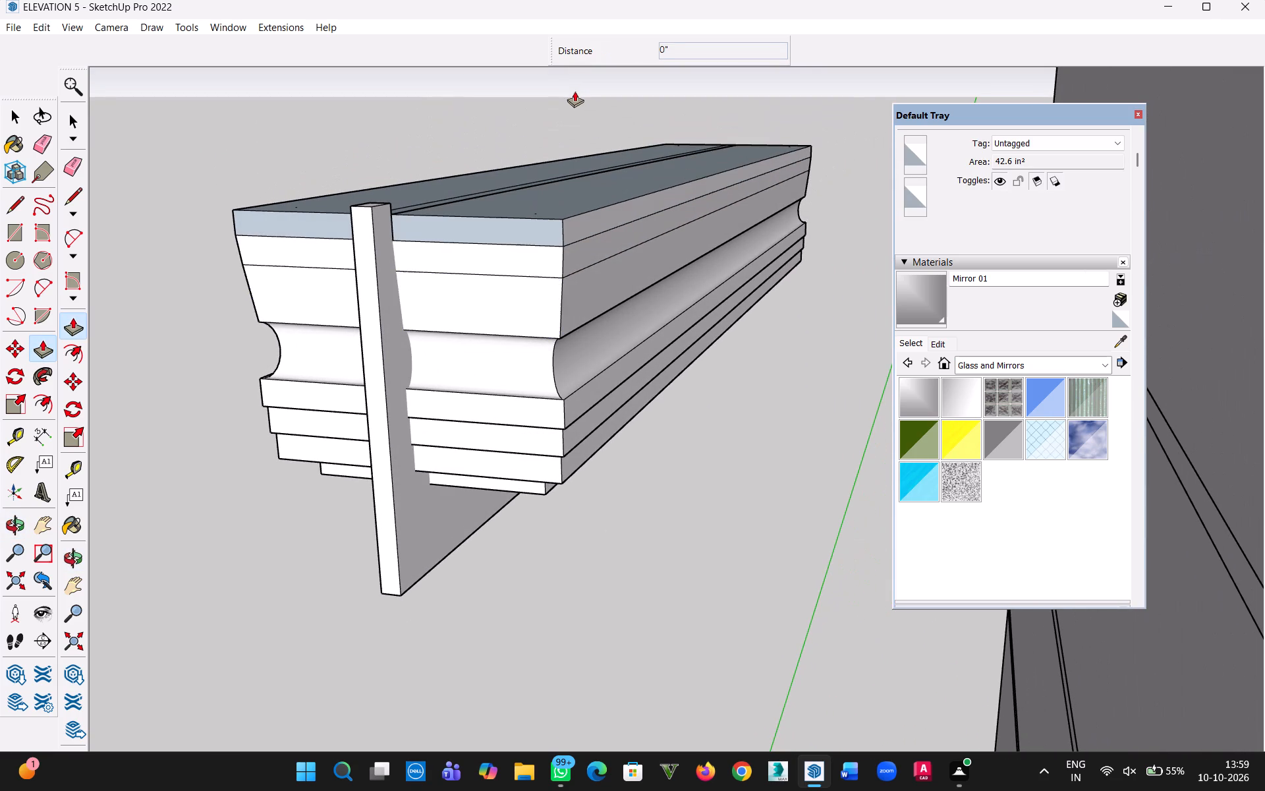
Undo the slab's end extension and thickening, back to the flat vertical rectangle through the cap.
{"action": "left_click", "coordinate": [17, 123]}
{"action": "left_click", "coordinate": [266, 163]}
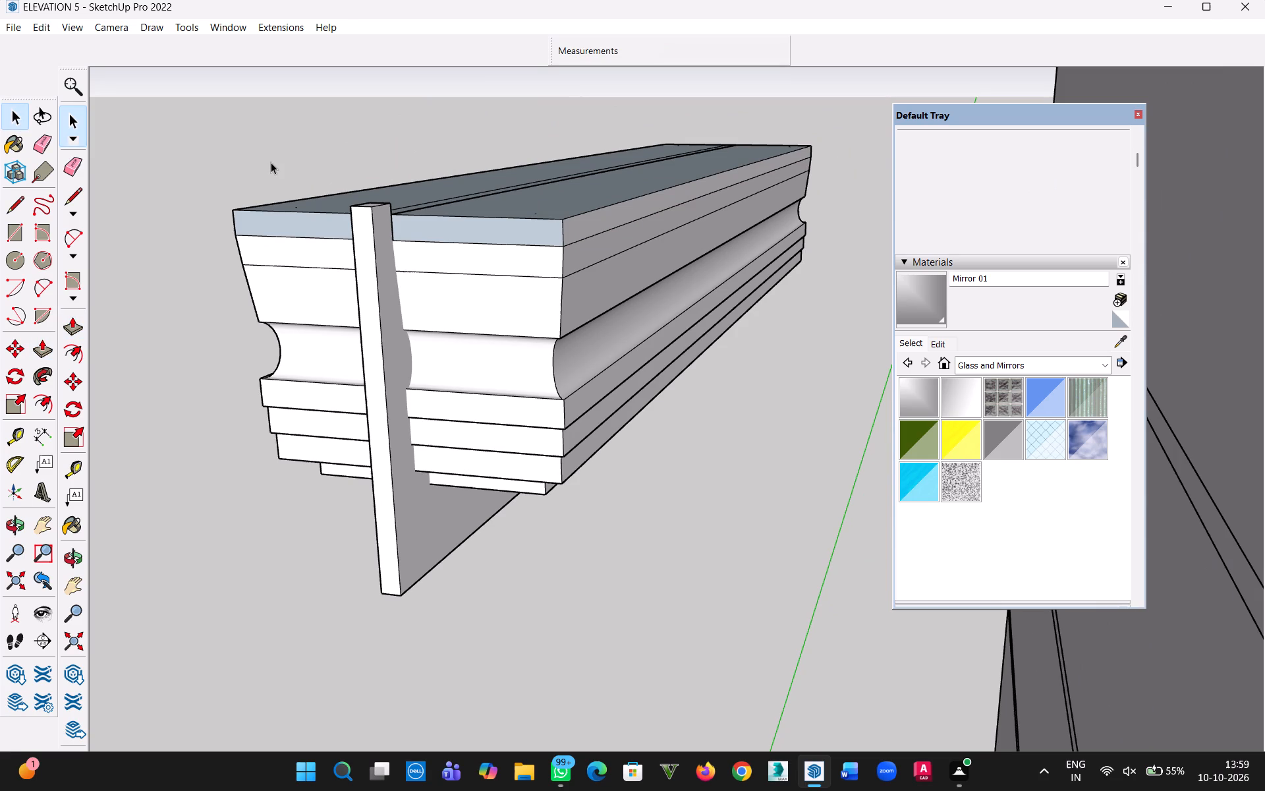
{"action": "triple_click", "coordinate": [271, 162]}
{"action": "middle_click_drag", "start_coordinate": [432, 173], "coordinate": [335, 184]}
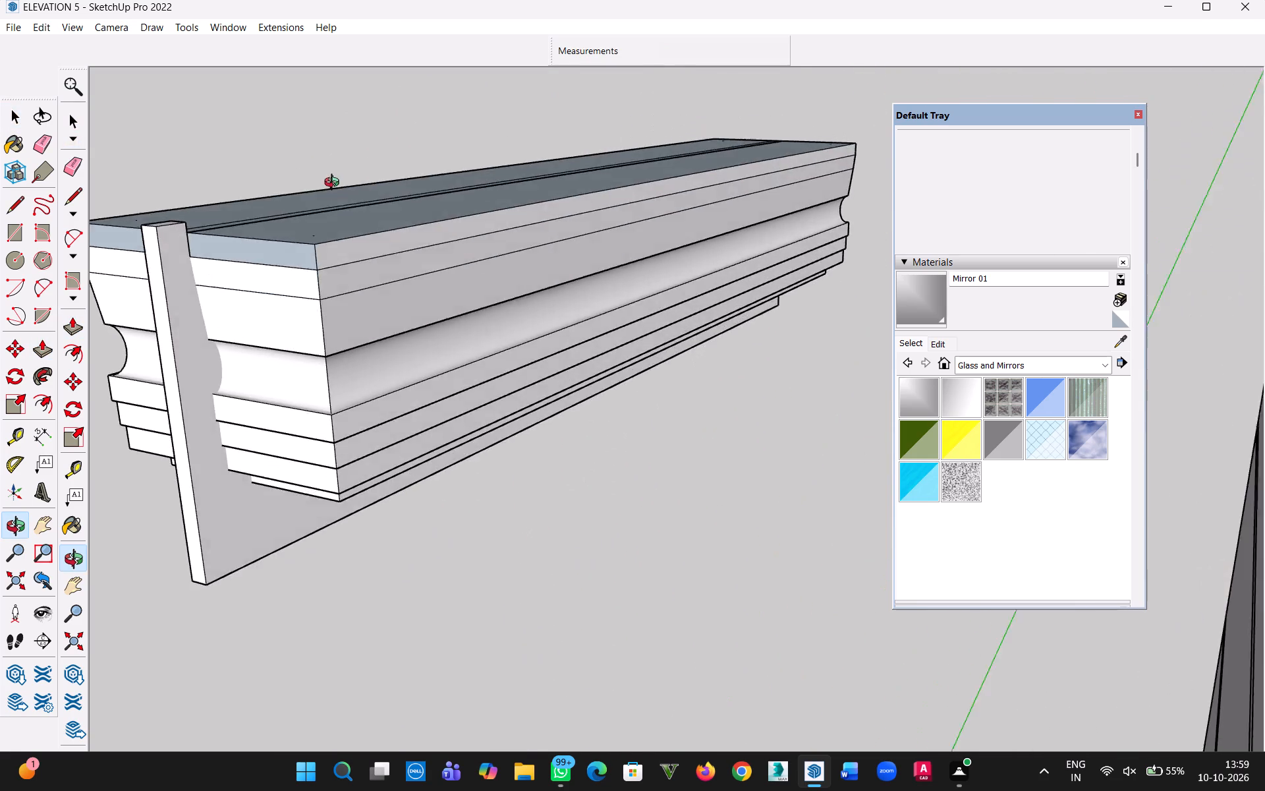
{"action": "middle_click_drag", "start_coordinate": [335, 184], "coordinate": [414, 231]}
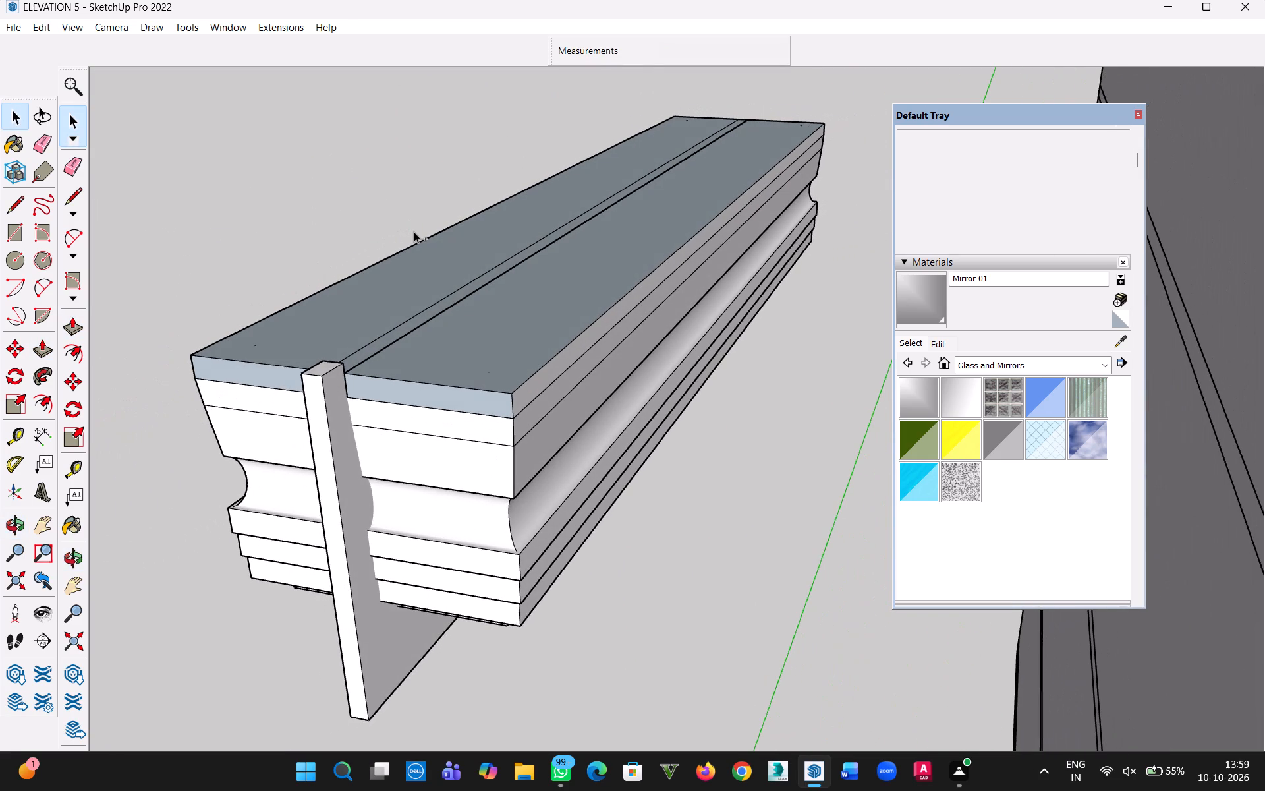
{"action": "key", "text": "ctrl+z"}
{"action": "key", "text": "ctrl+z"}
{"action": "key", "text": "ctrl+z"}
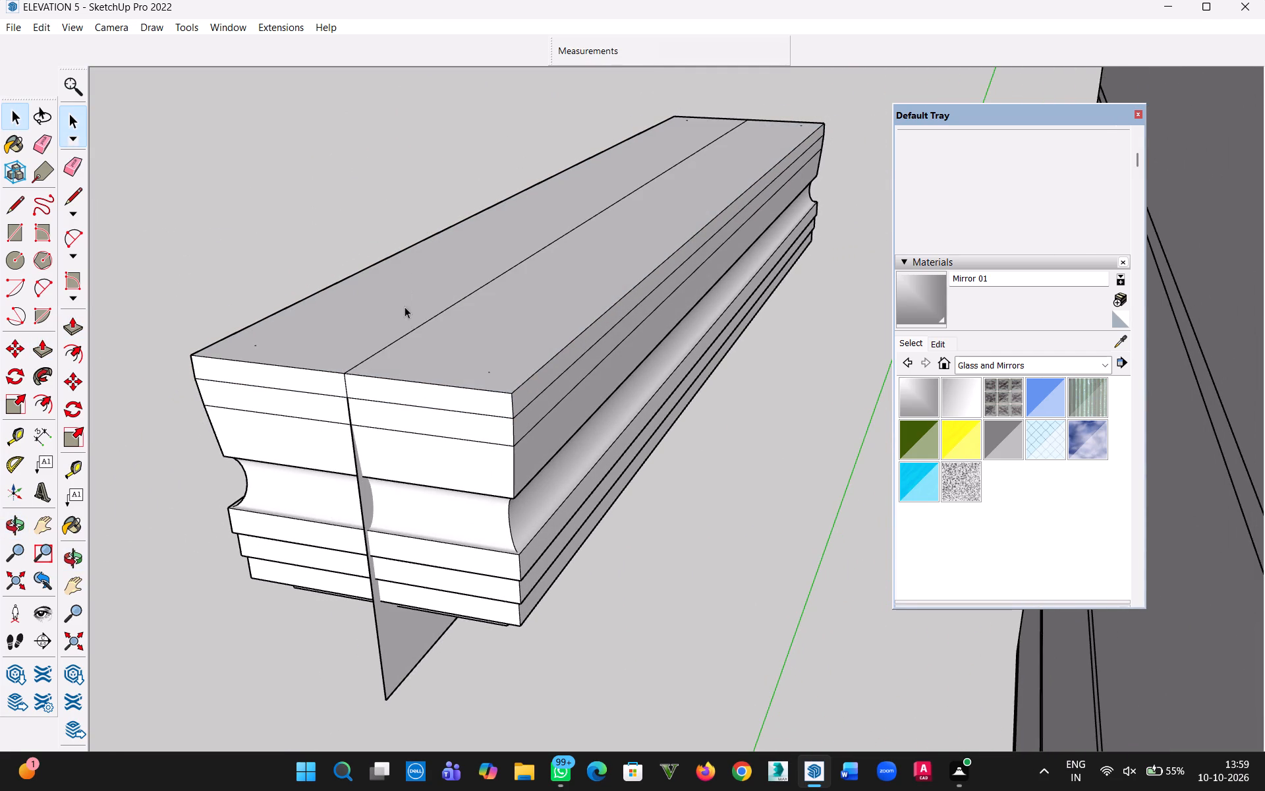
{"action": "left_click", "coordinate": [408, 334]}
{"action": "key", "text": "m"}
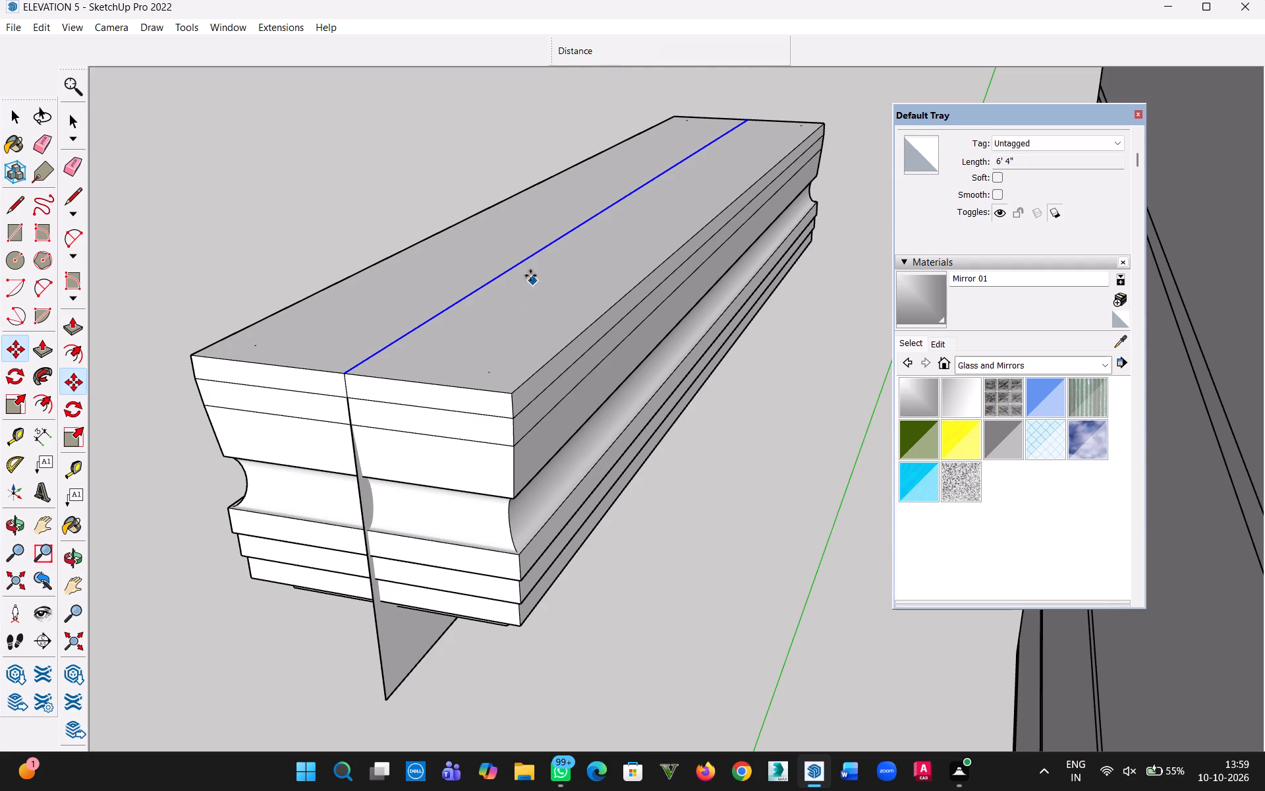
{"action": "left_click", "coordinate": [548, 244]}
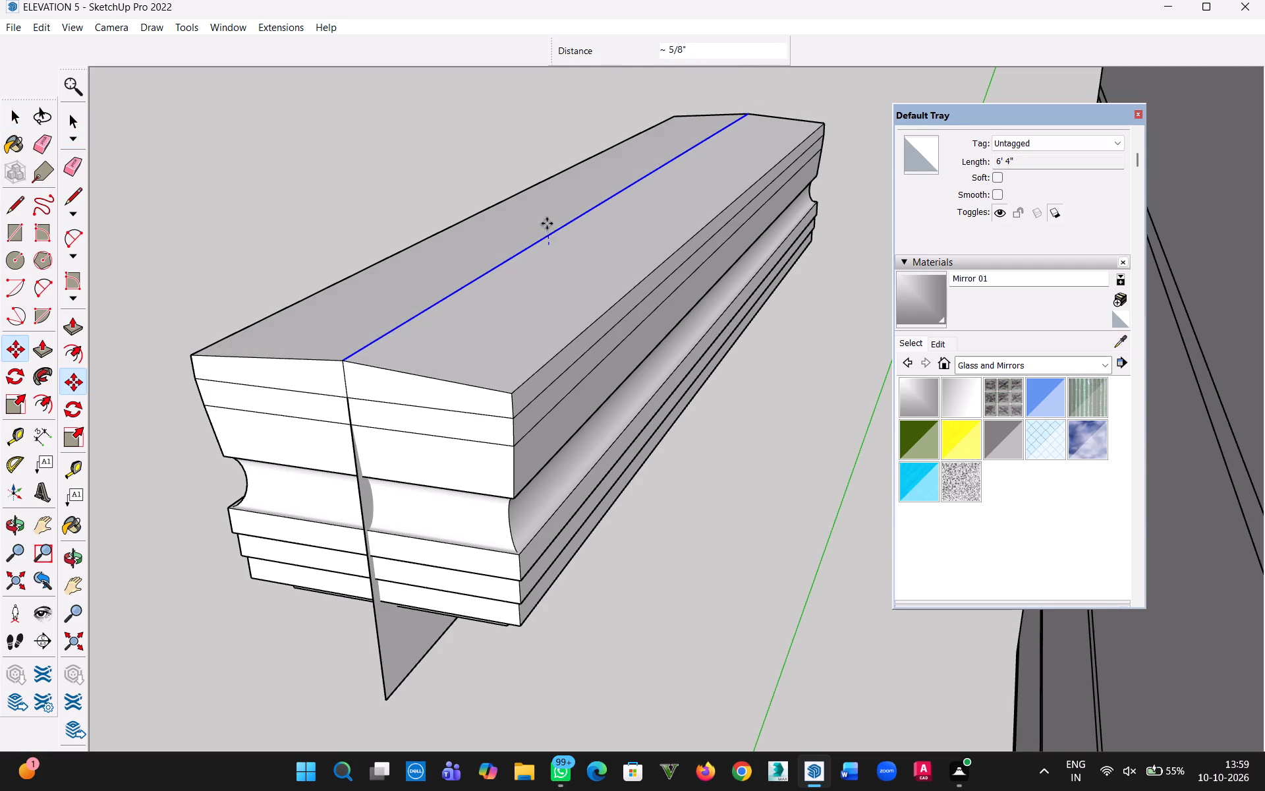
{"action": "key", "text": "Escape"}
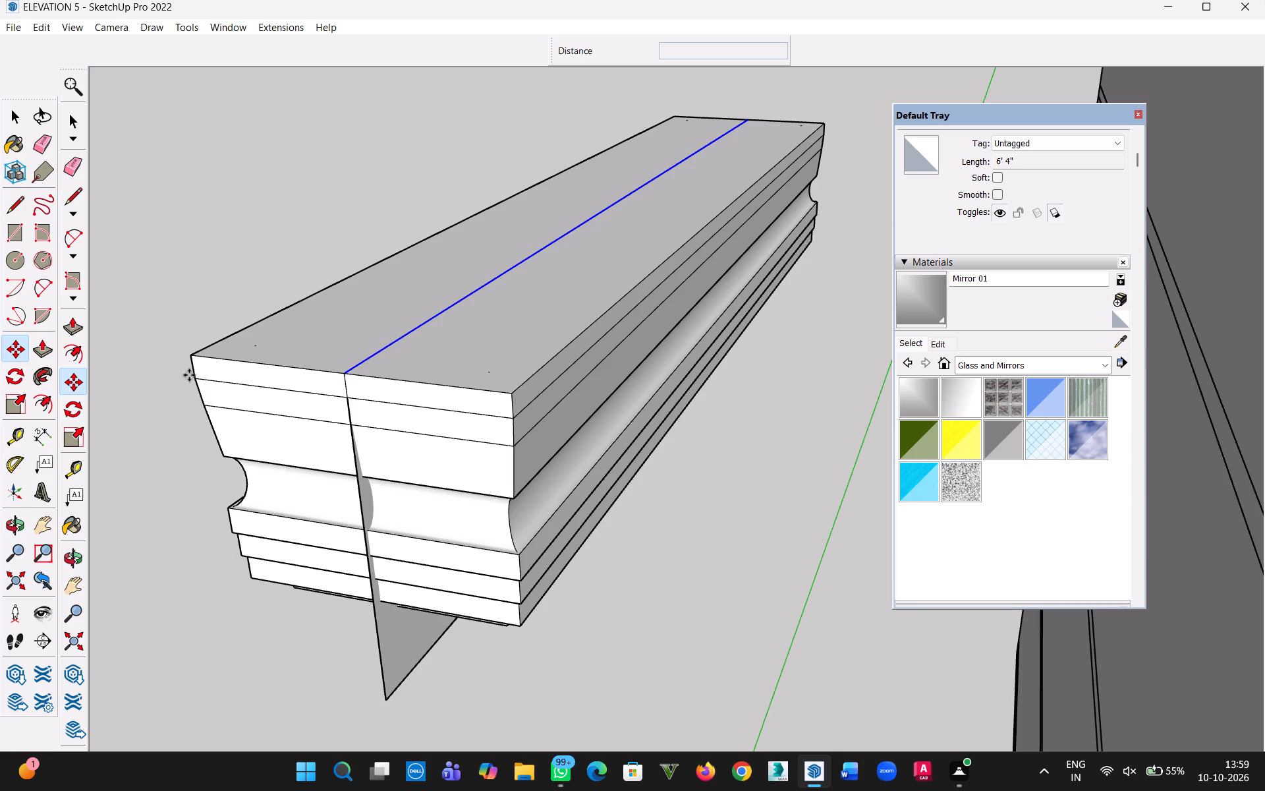
Undo the drawing of the vertical rectangle that runs lengthwise through the cap.
{"action": "middle_click_drag", "start_coordinate": [204, 381], "coordinate": [381, 428]}
{"action": "left_click", "coordinate": [13, 118]}
{"action": "scroll", "coordinate": [280, 338], "scroll_direction": "down", "scroll_amount": 7}
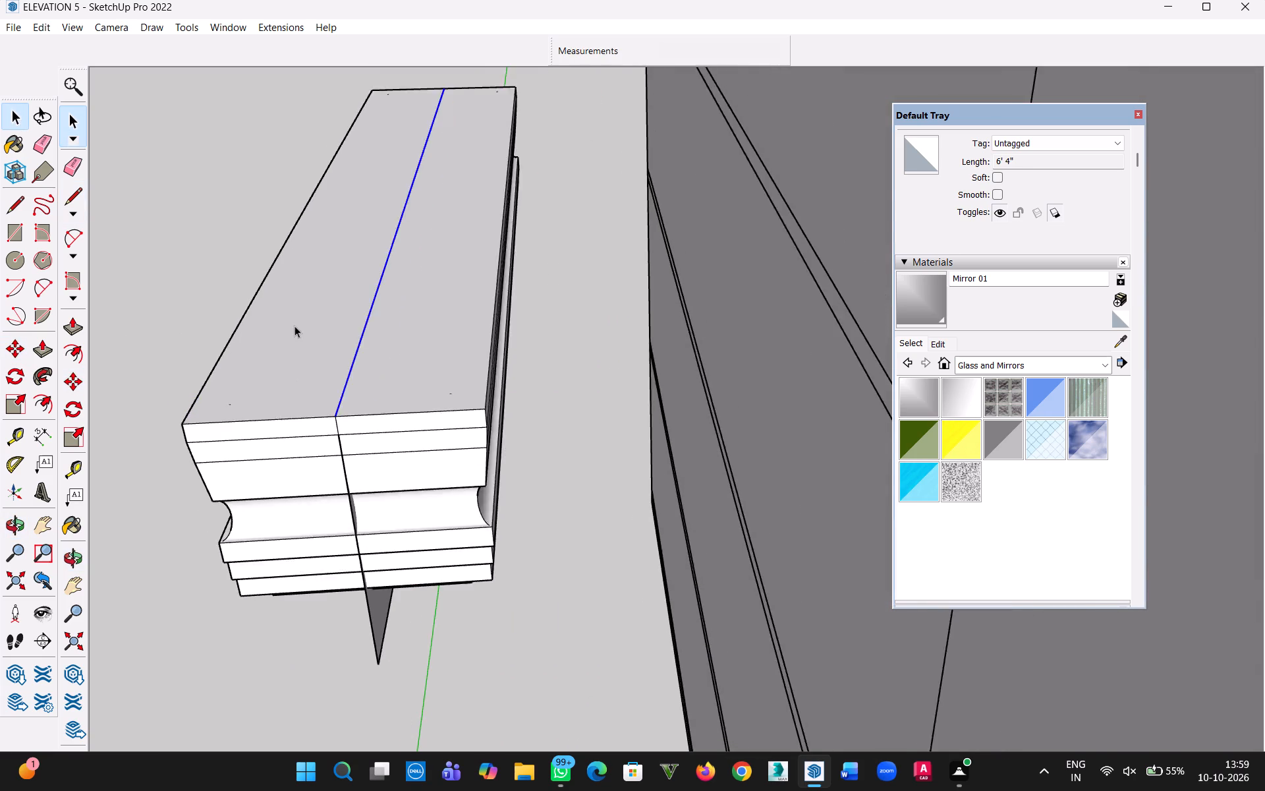
{"action": "scroll", "coordinate": [295, 326], "scroll_direction": "down", "scroll_amount": 2}
{"action": "left_click", "coordinate": [240, 501]}
{"action": "middle_click_drag", "start_coordinate": [254, 339], "coordinate": [256, 339]}
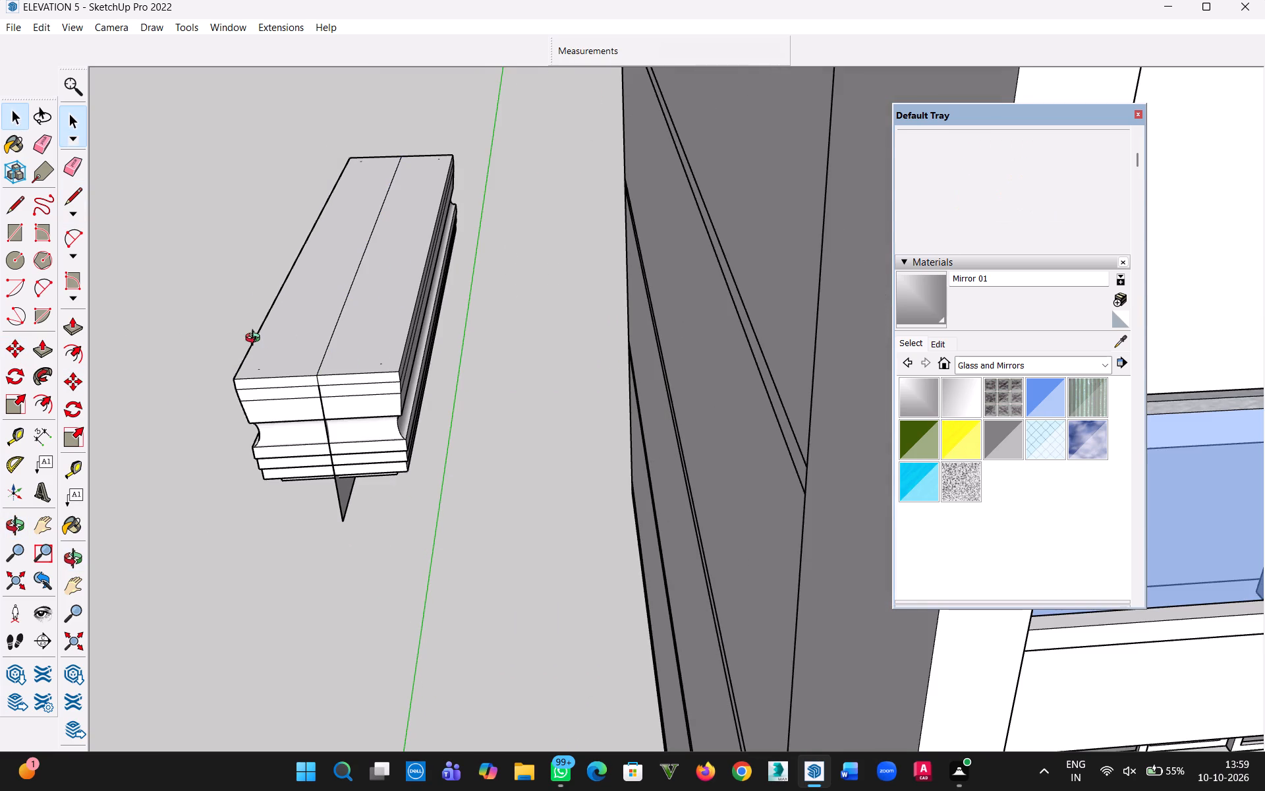
{"action": "middle_click_drag", "start_coordinate": [256, 339], "coordinate": [160, 216]}
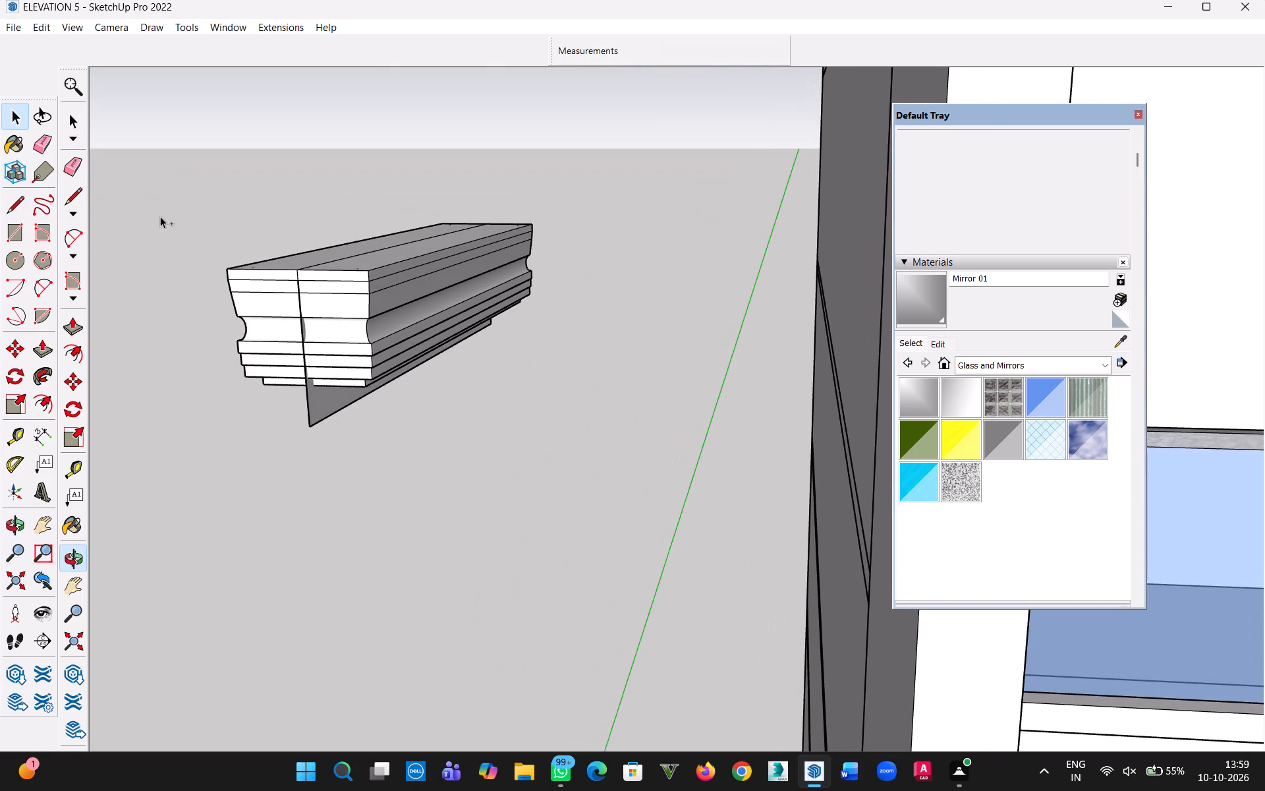
{"action": "key", "text": "ctrl+z"}
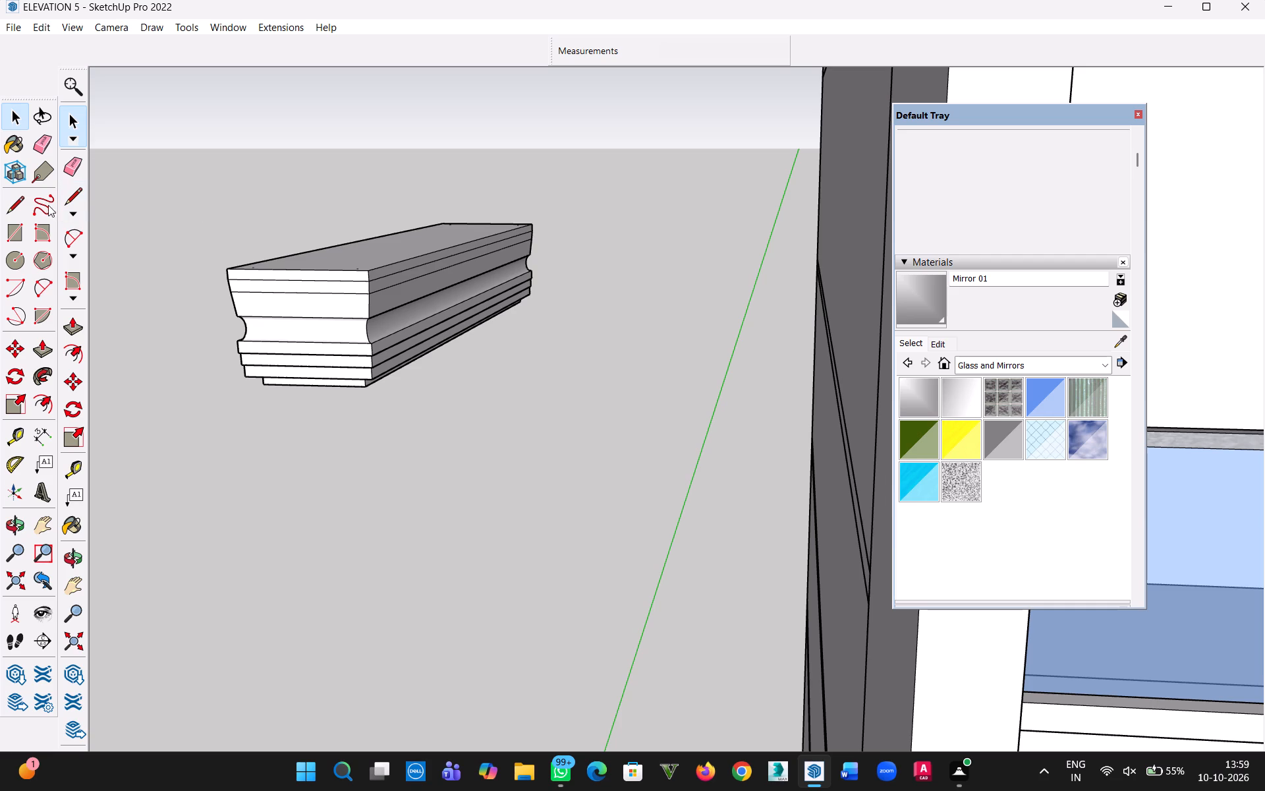
Draw an upright rotated rectangle, 3 13/16" by about 10' 4 7/16", lengthwise above the cap from its short top edge's midpoint.
{"action": "left_click", "coordinate": [14, 231]}
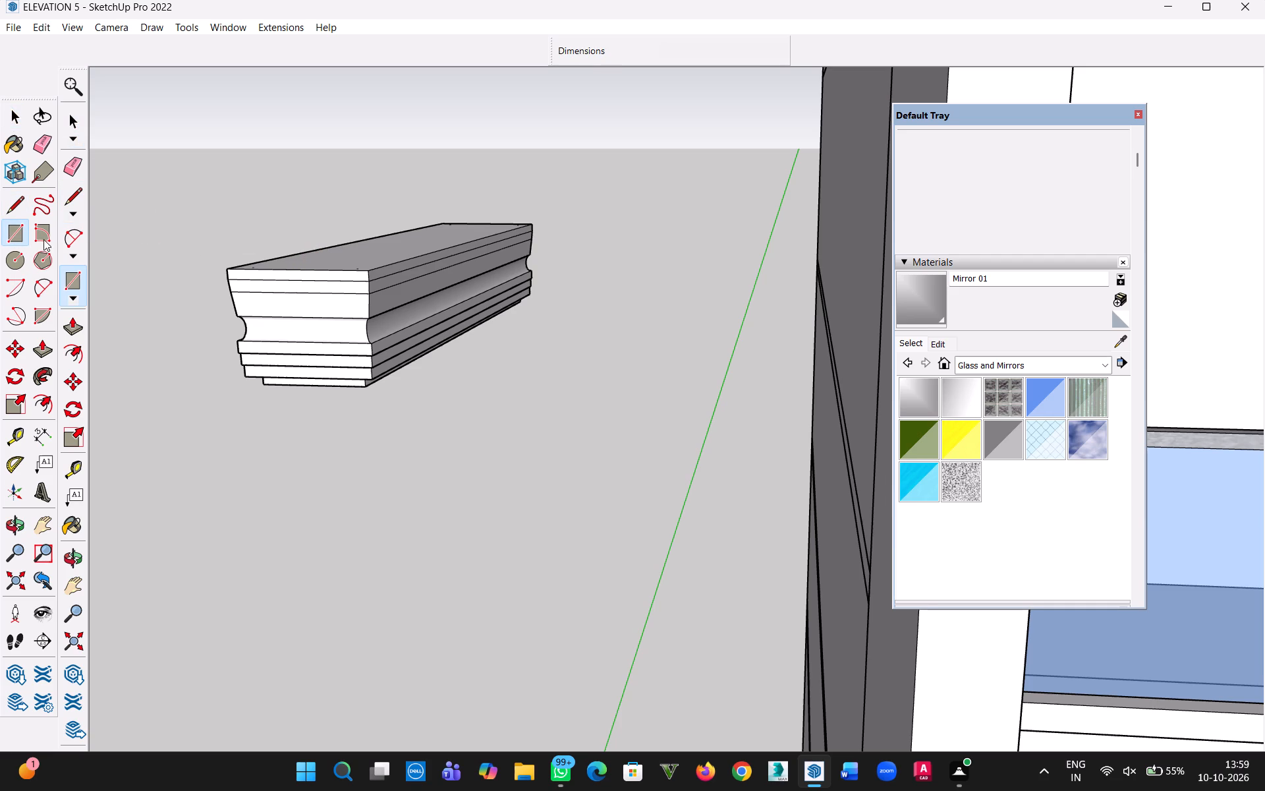
{"action": "left_click", "coordinate": [43, 239]}
{"action": "left_click", "coordinate": [294, 268]}
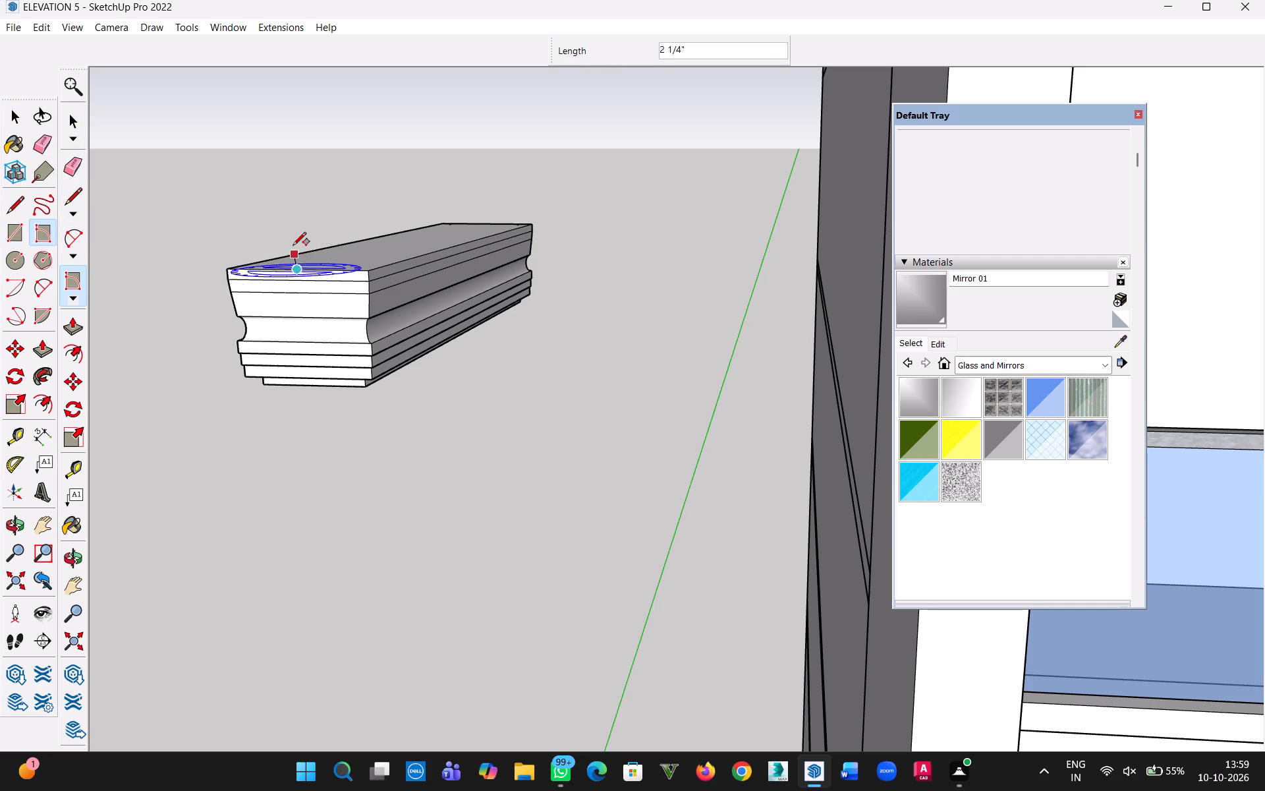
{"action": "left_click", "coordinate": [293, 235]}
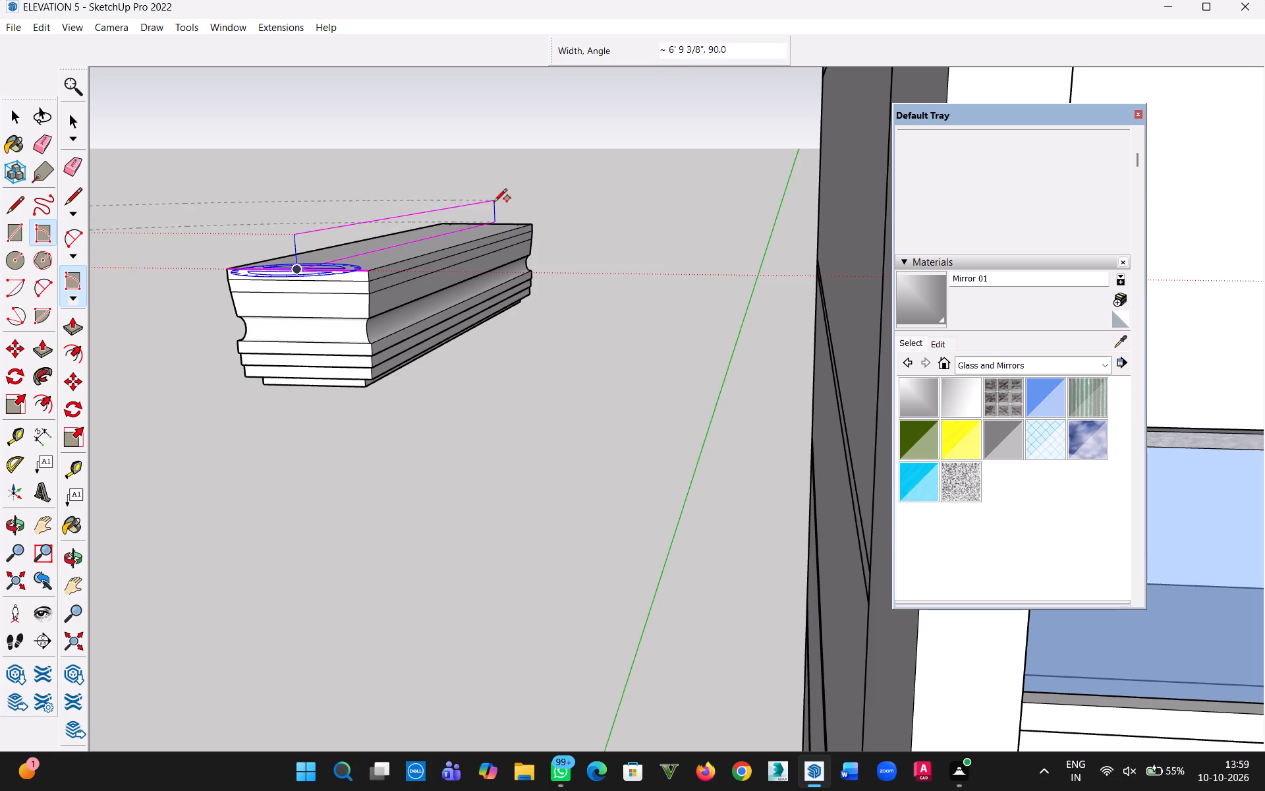
{"action": "left_click", "coordinate": [544, 191]}
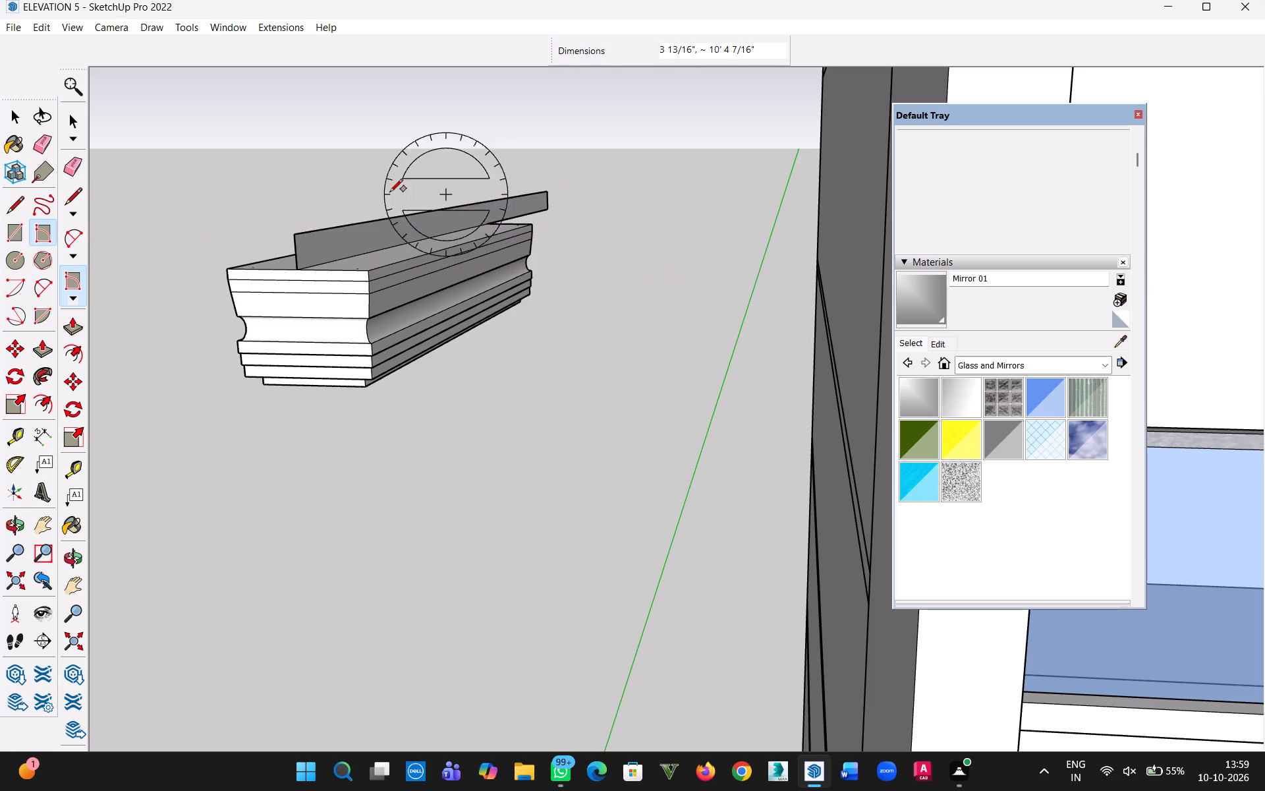
{"action": "left_click", "coordinate": [13, 116]}
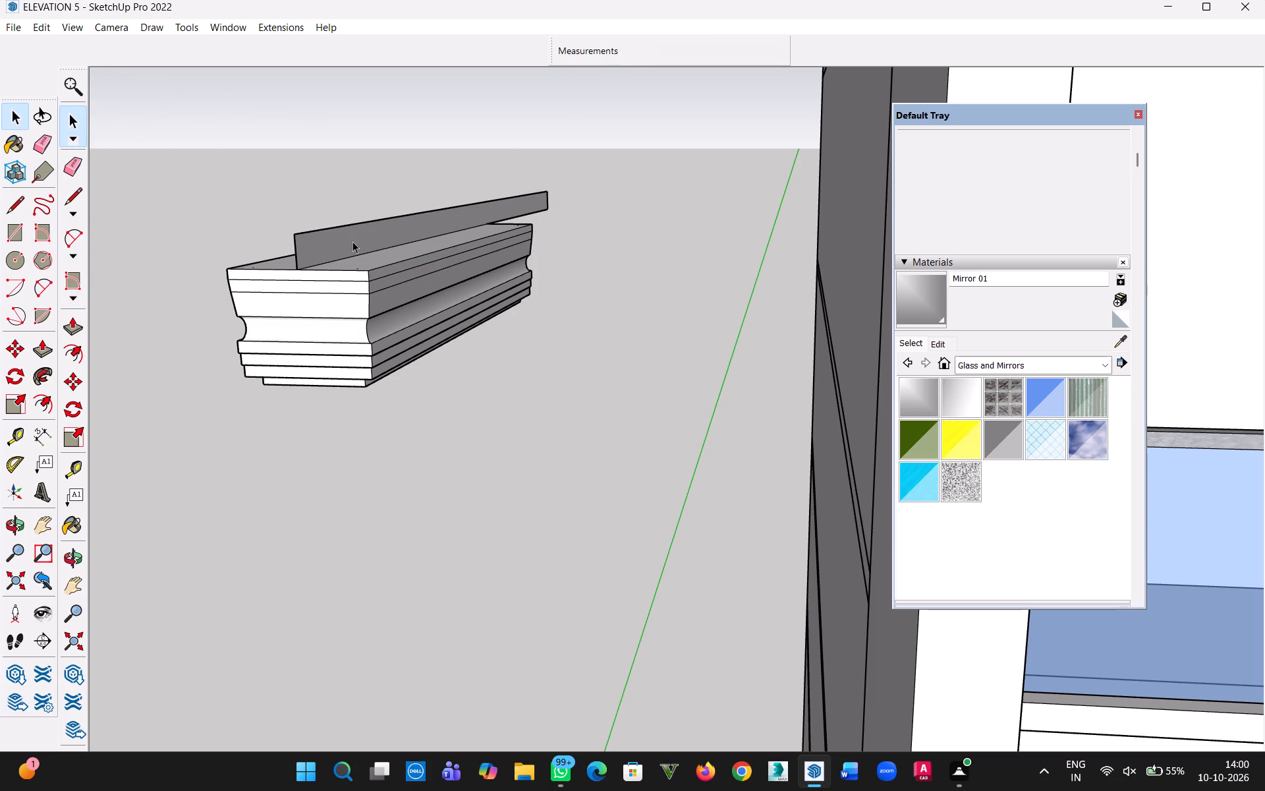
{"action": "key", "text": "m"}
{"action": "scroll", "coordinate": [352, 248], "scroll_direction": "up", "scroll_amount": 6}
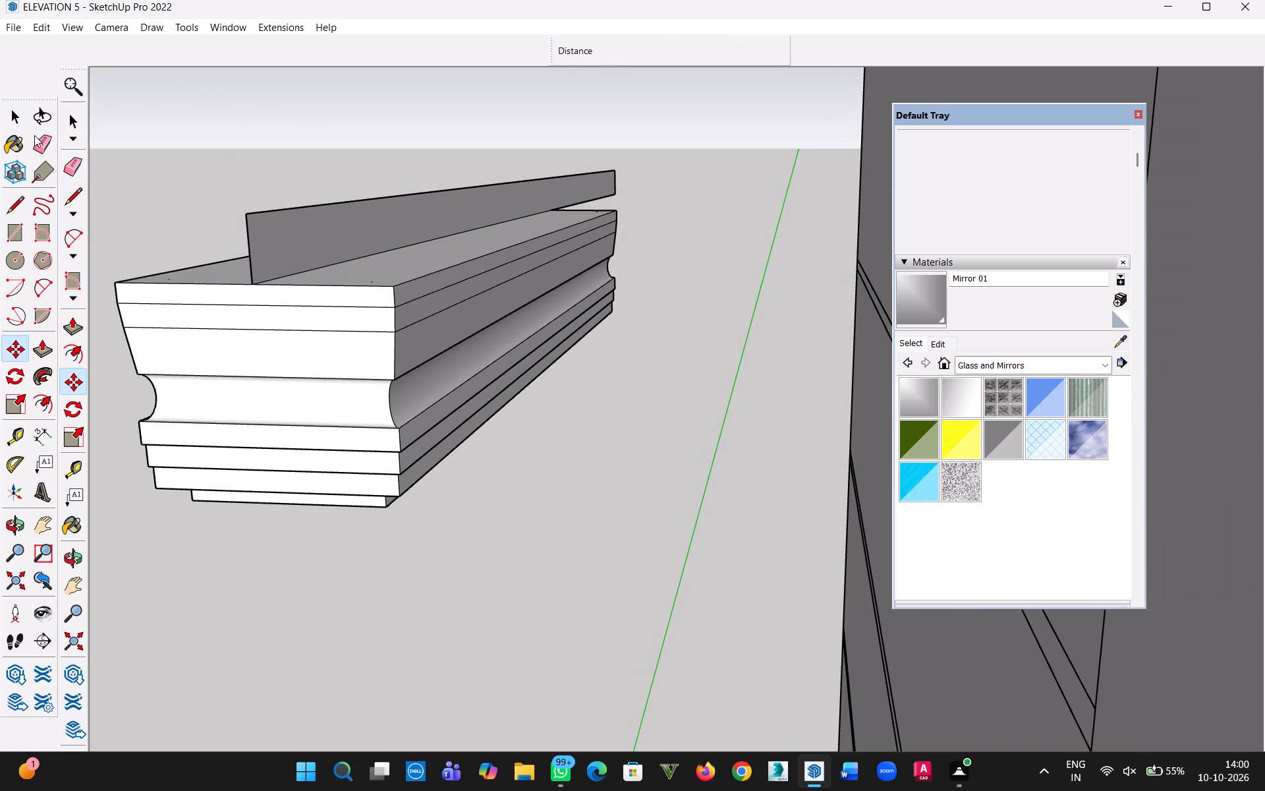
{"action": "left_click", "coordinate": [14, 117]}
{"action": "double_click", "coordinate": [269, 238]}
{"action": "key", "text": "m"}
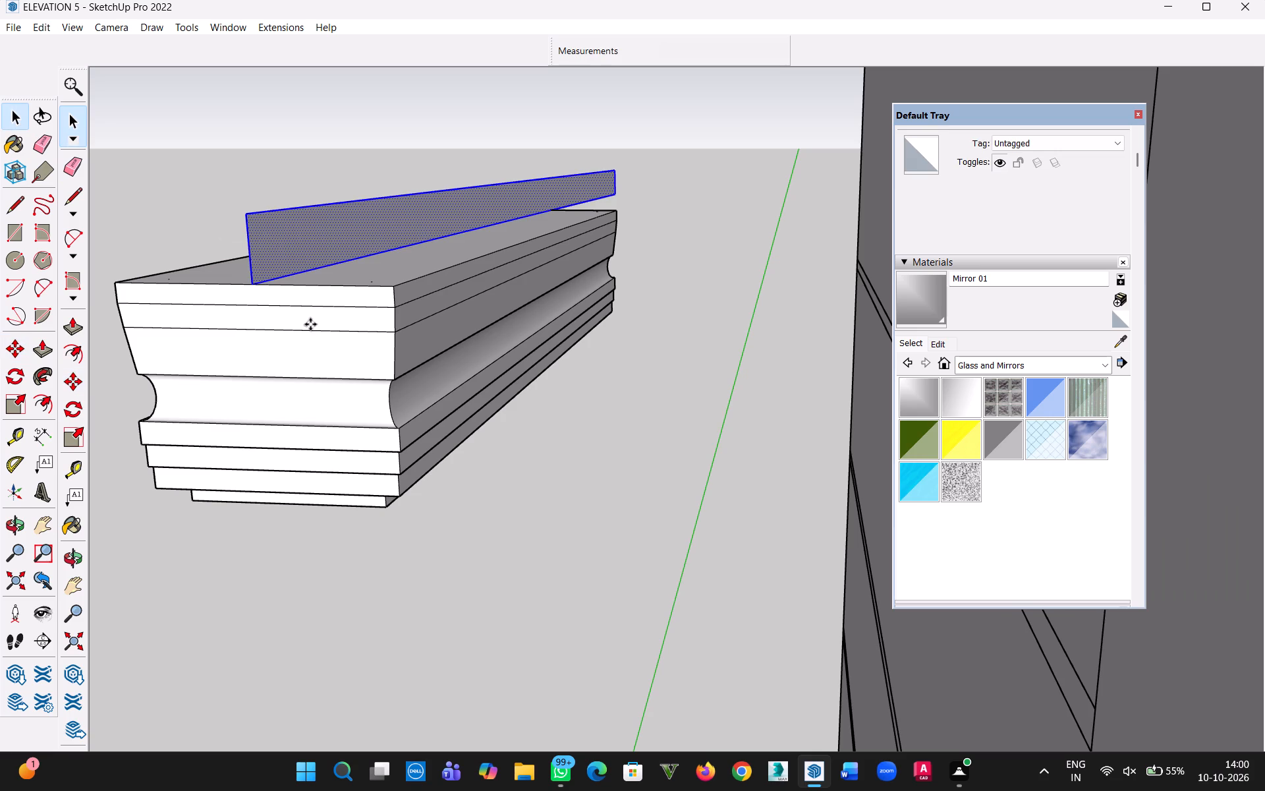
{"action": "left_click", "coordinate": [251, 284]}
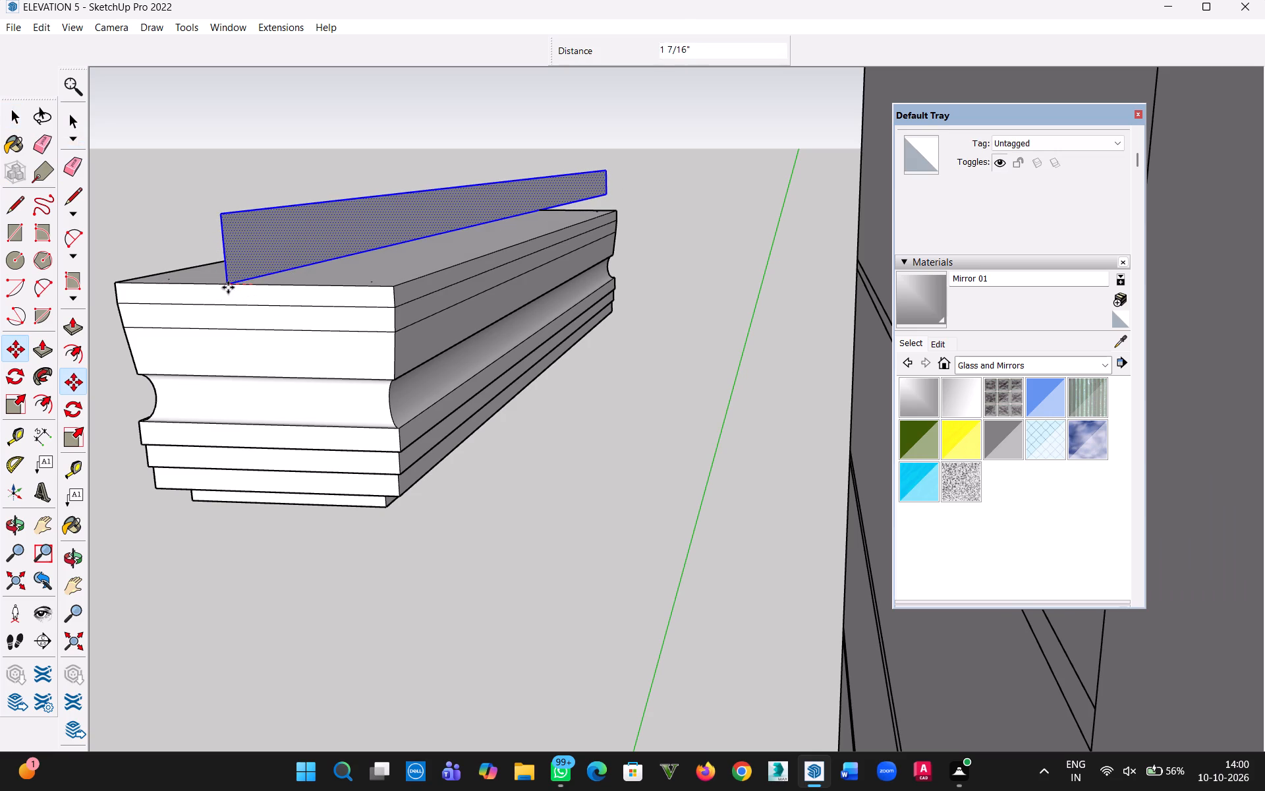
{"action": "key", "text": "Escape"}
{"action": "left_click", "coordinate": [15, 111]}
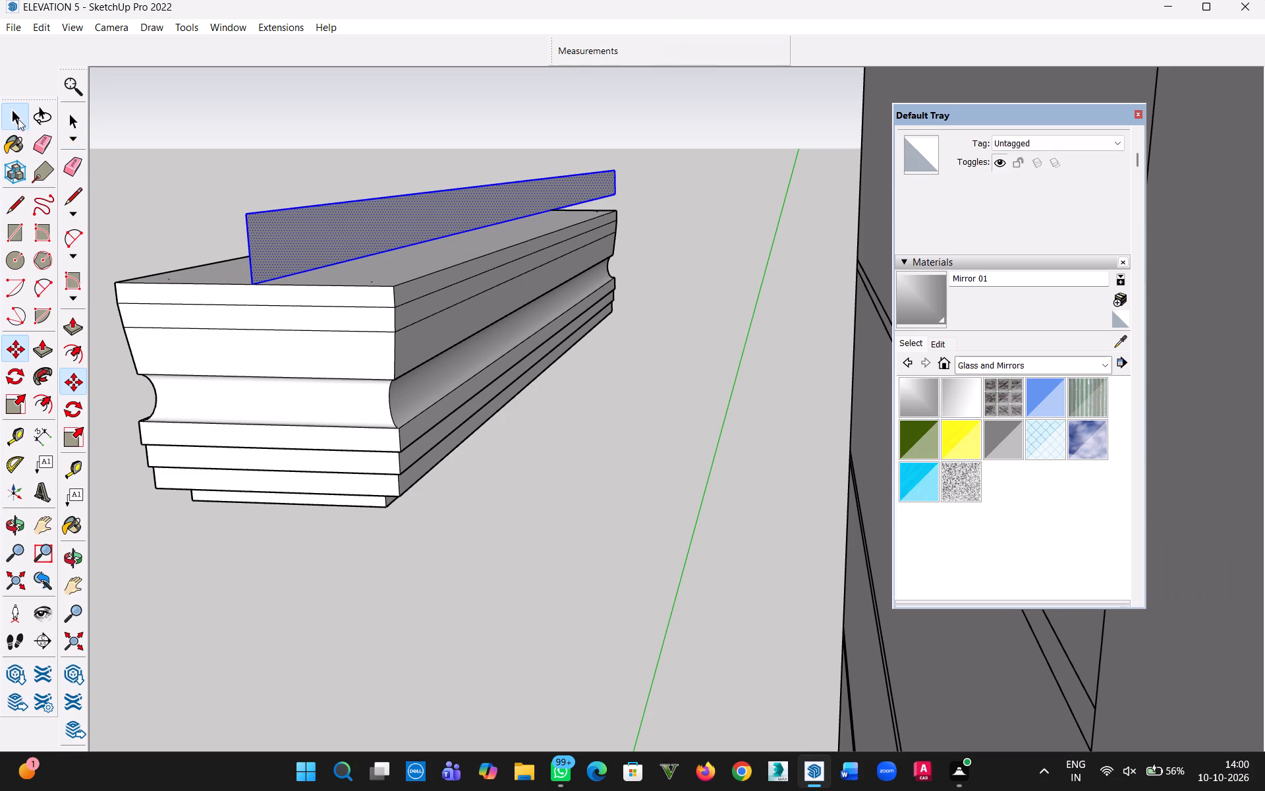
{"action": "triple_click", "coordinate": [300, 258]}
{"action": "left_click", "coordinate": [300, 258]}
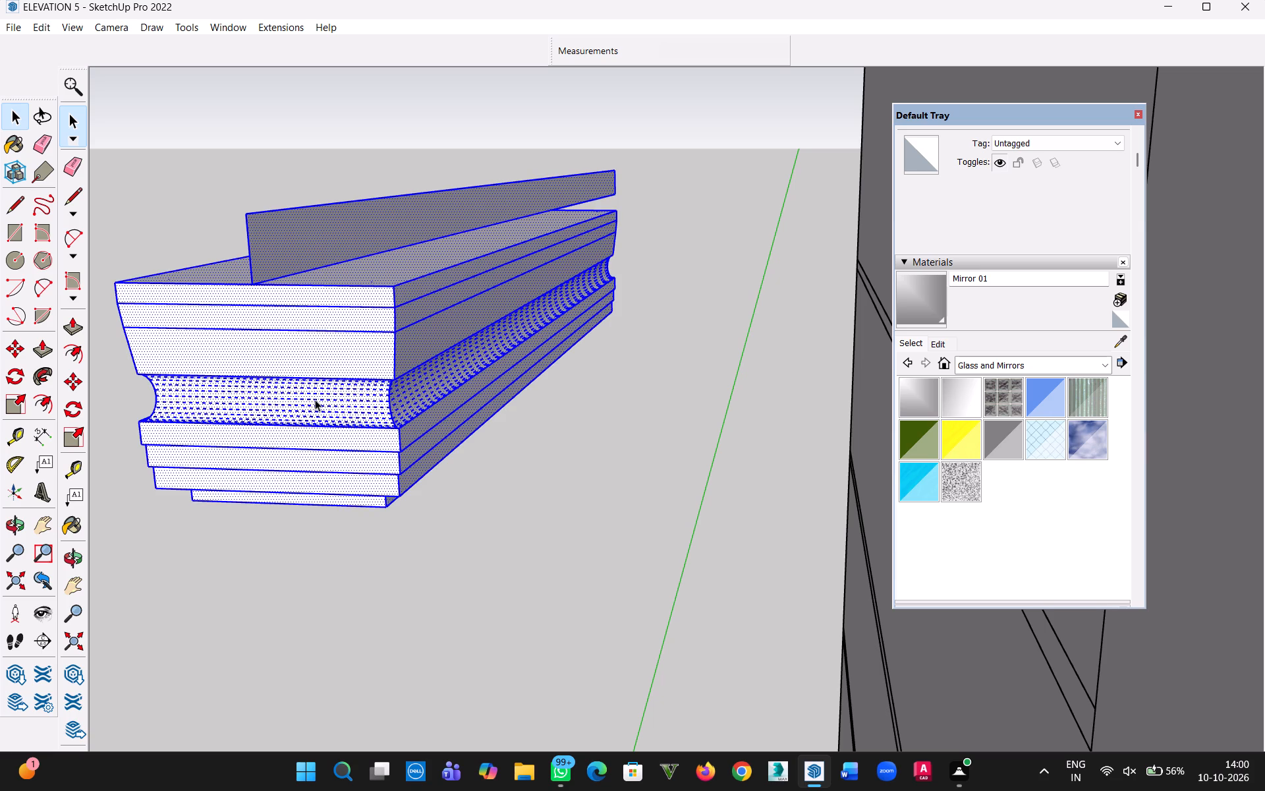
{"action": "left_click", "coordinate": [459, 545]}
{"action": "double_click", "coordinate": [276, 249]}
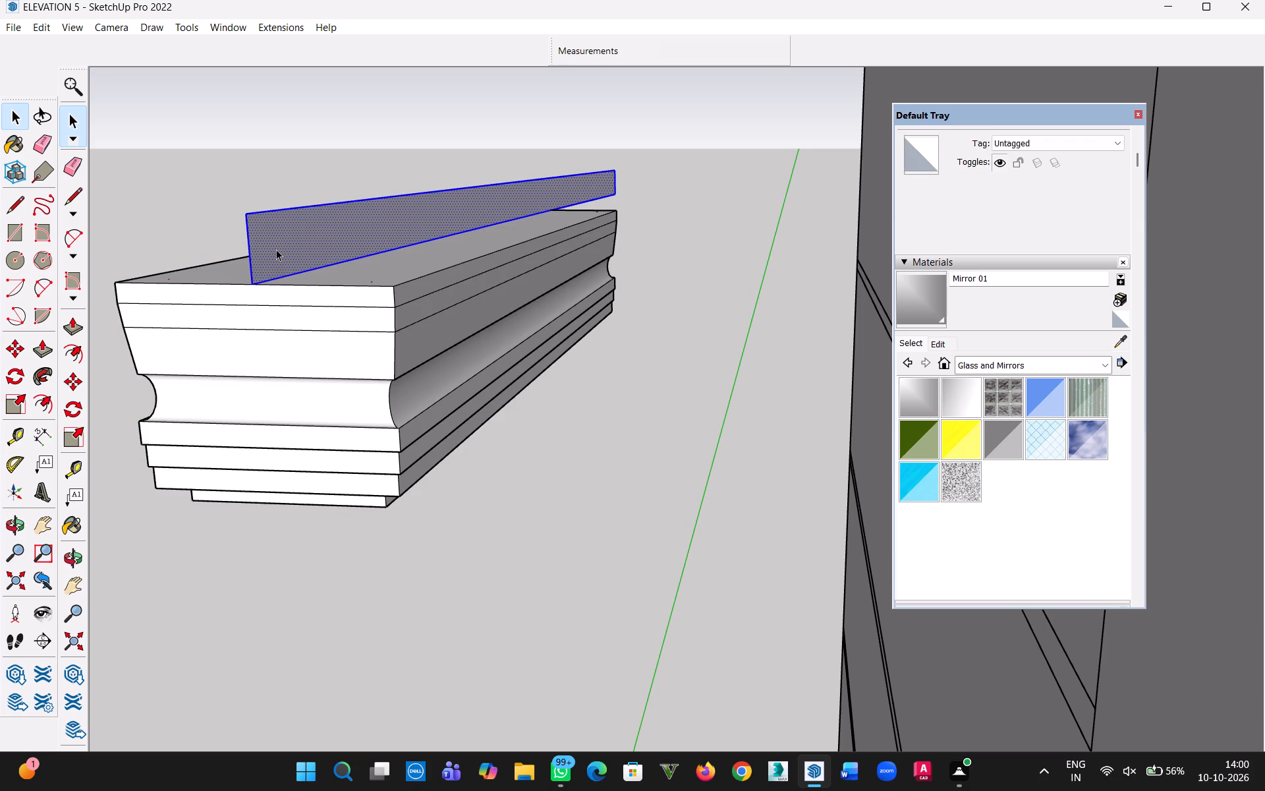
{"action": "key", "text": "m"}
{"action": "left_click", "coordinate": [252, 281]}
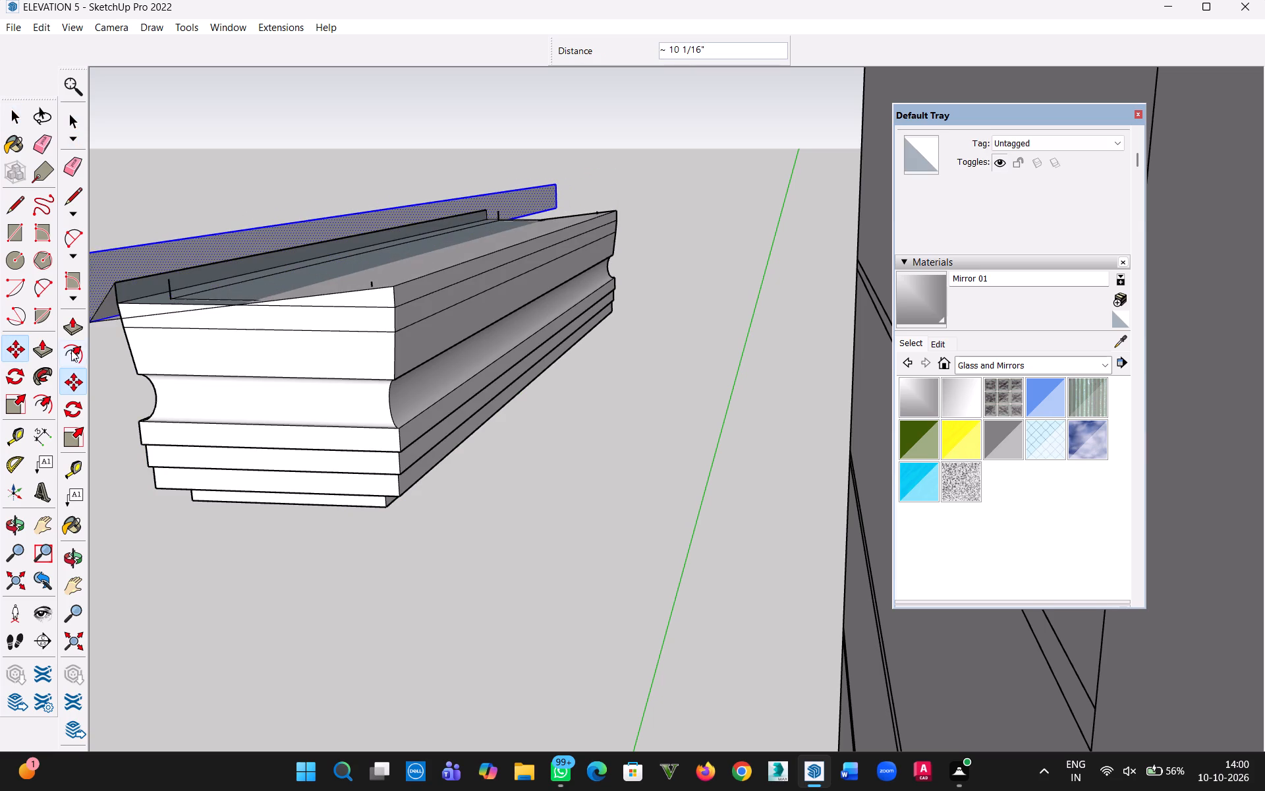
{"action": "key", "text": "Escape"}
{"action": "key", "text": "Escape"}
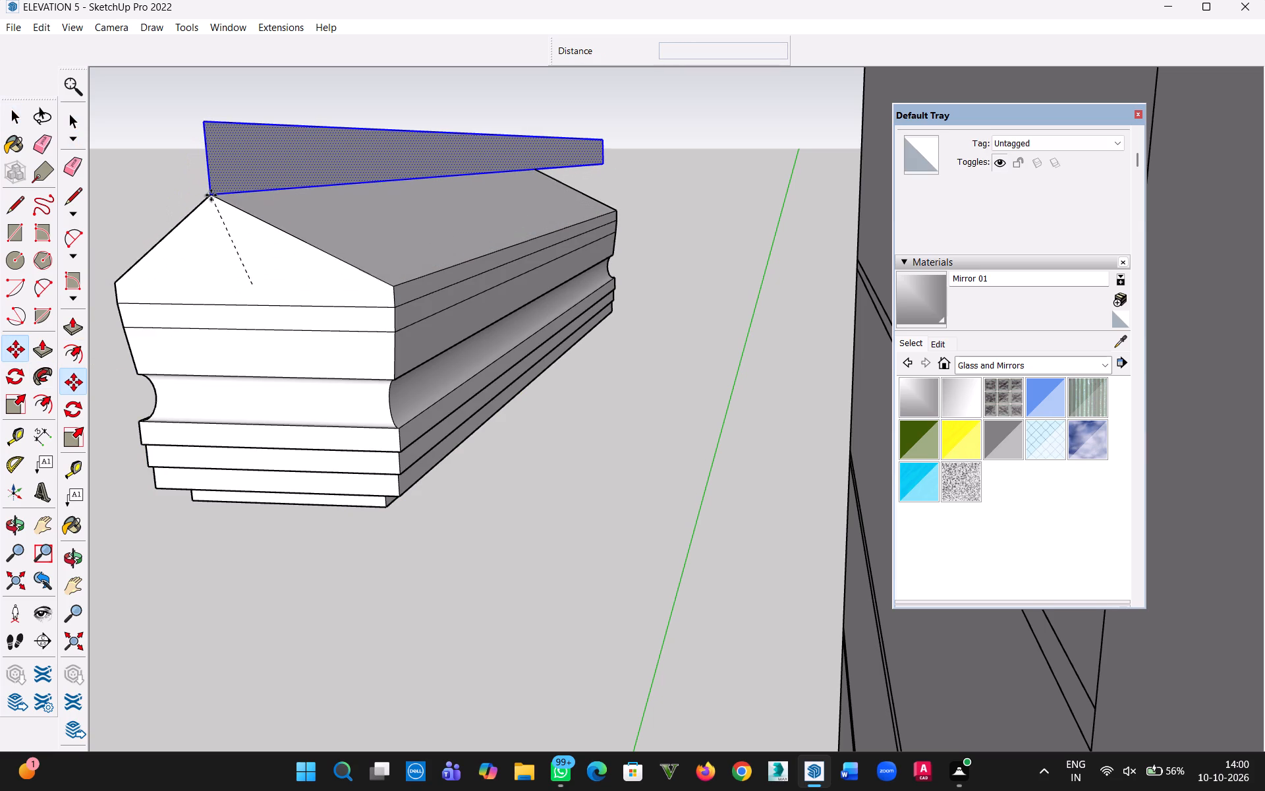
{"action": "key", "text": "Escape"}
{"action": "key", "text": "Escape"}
Undo the drawing of the upright rectangle above the cap.
{"action": "key", "text": "ctrl+z"}
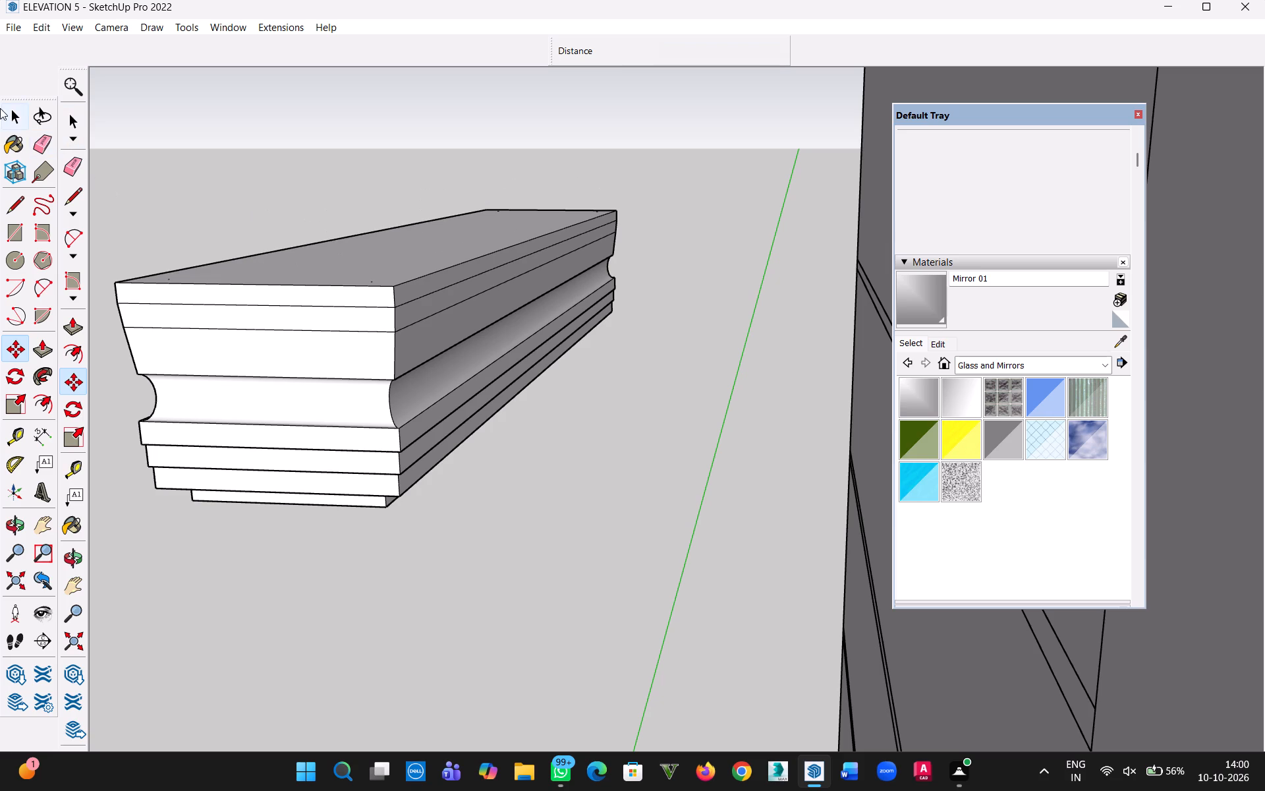
Select all the connected geometry of the copied pillar cap and make it a group.
{"action": "left_click", "coordinate": [13, 119]}
{"action": "left_click", "coordinate": [476, 479]}
{"action": "right_click", "coordinate": [304, 323]}
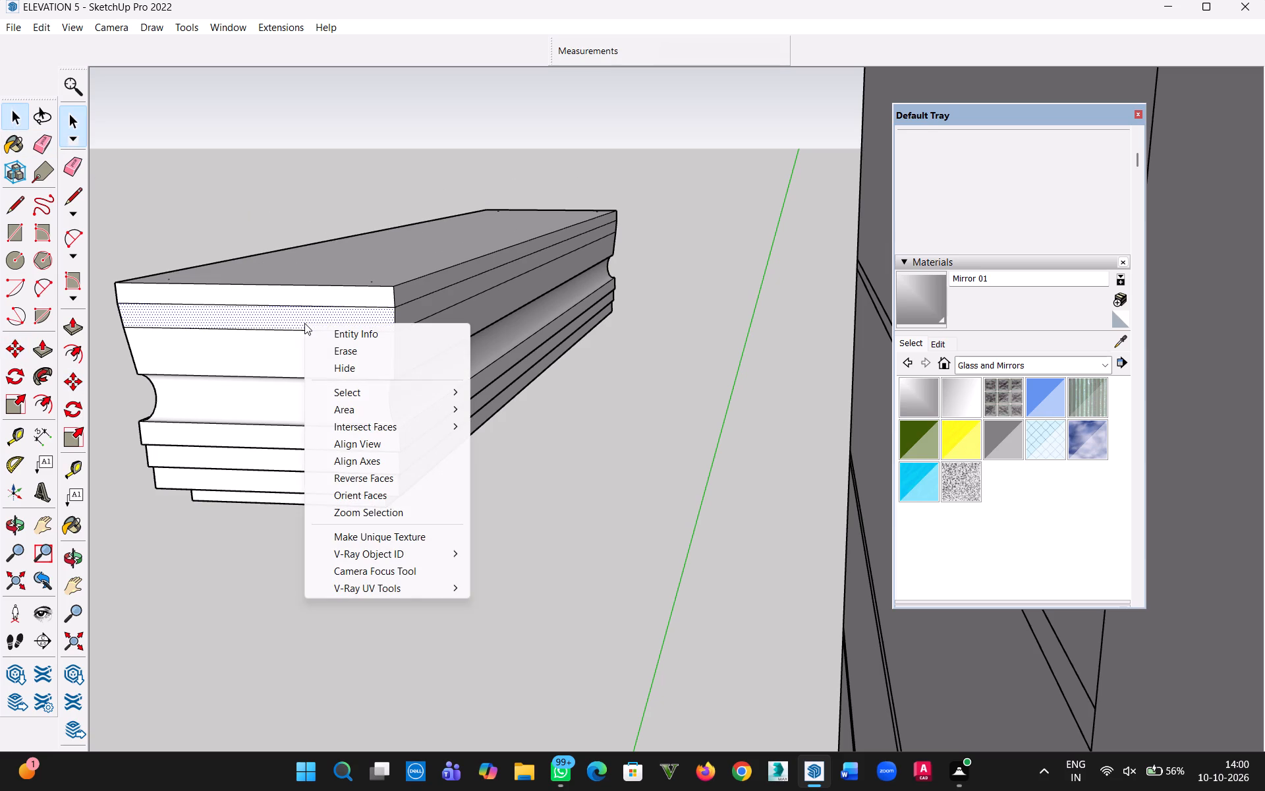
{"action": "triple_click", "coordinate": [303, 287]}
{"action": "right_click", "coordinate": [300, 287]}
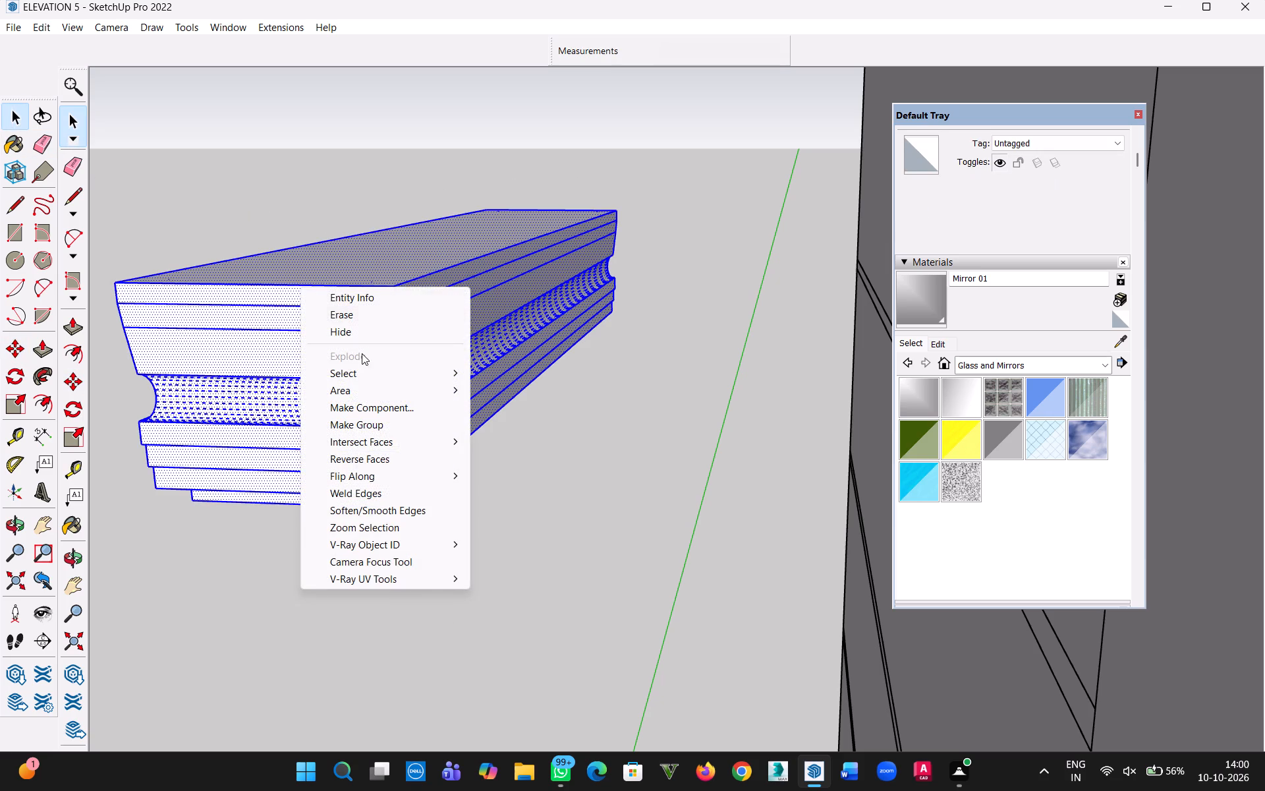
{"action": "left_click", "coordinate": [380, 423]}
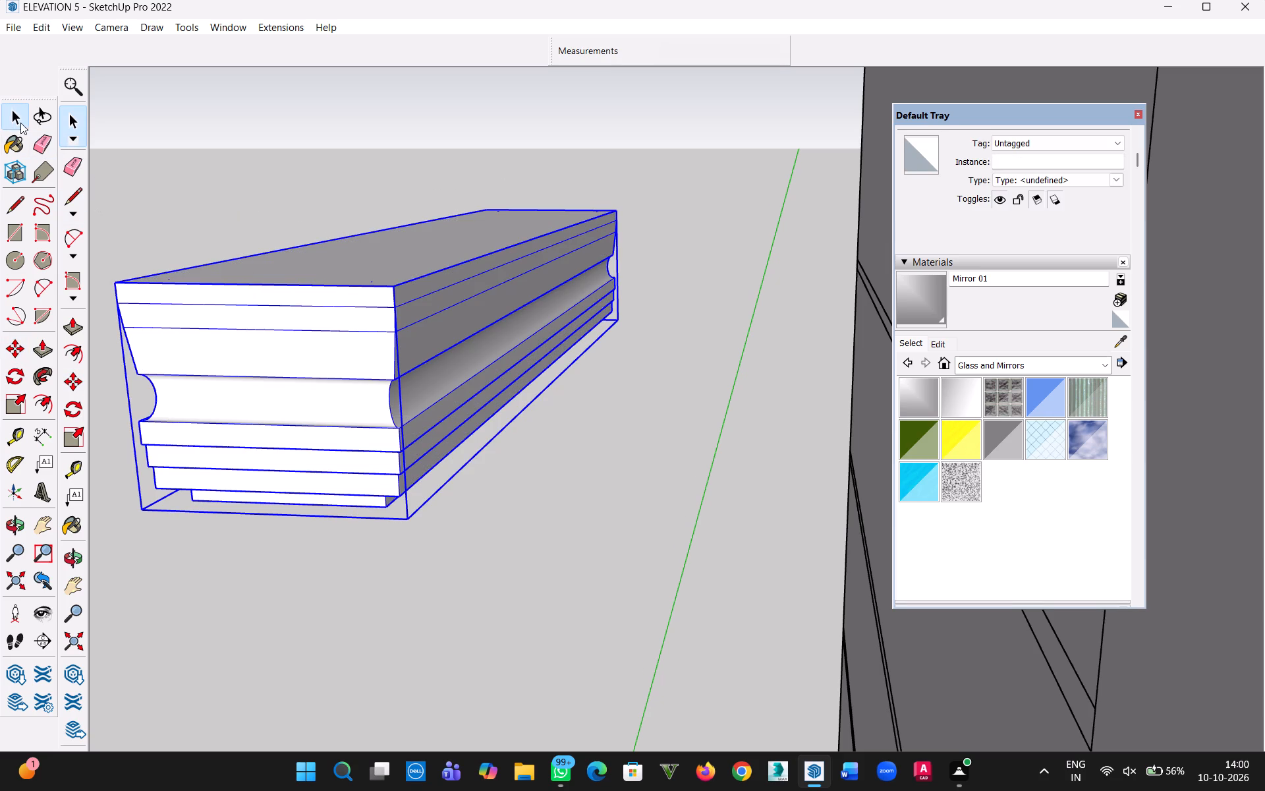
Draw an upright rotated rectangle lengthwise above the cap from its short top edge's midpoint, about 13' 6 5/16" long.
{"action": "left_click", "coordinate": [17, 121]}
{"action": "left_click", "coordinate": [40, 241]}
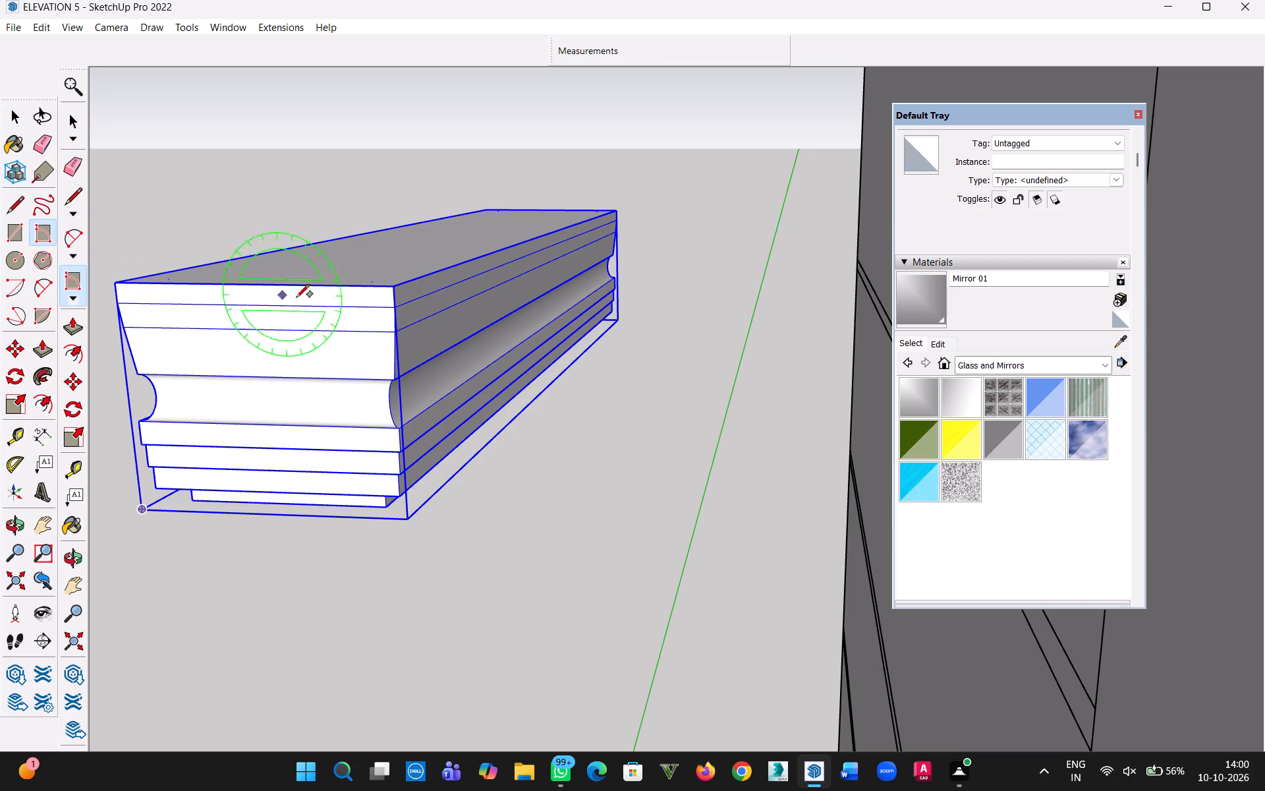
{"action": "left_click", "coordinate": [255, 284]}
{"action": "left_click", "coordinate": [245, 232]}
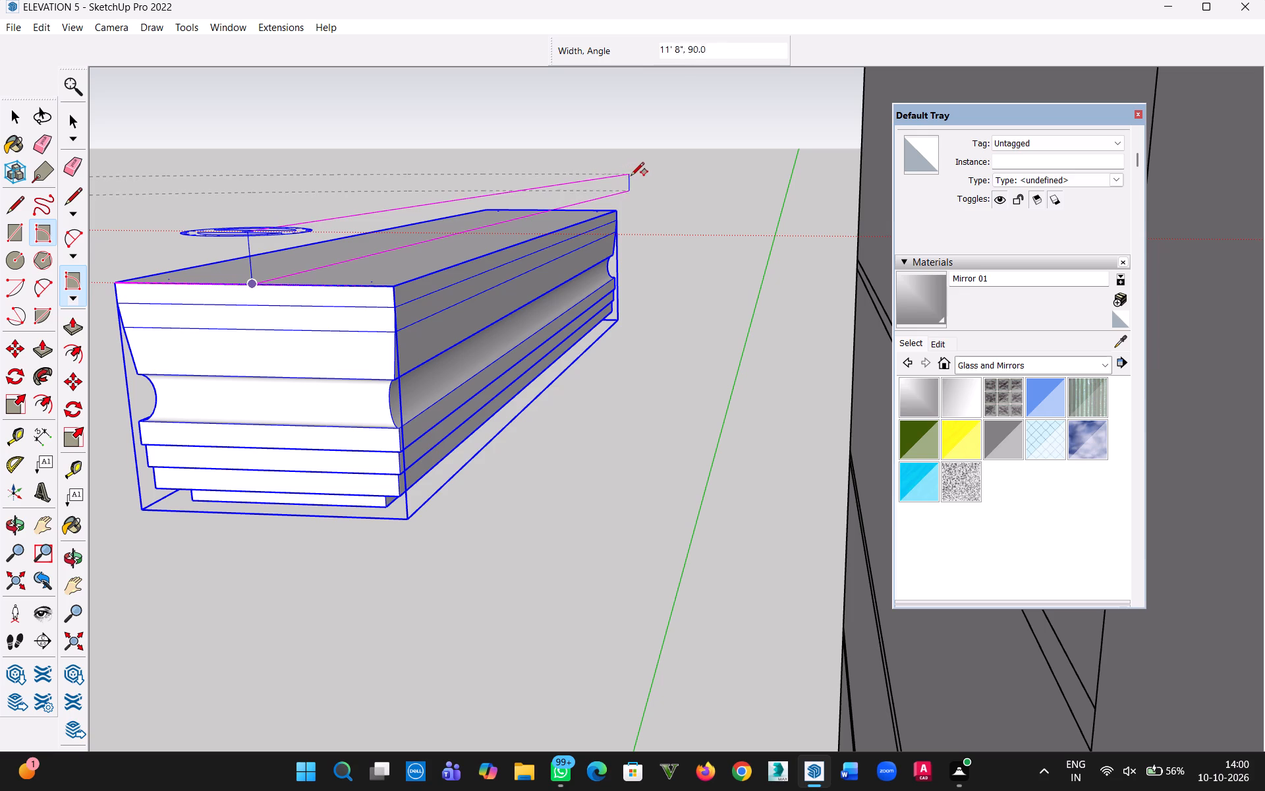
{"action": "left_click", "coordinate": [647, 190]}
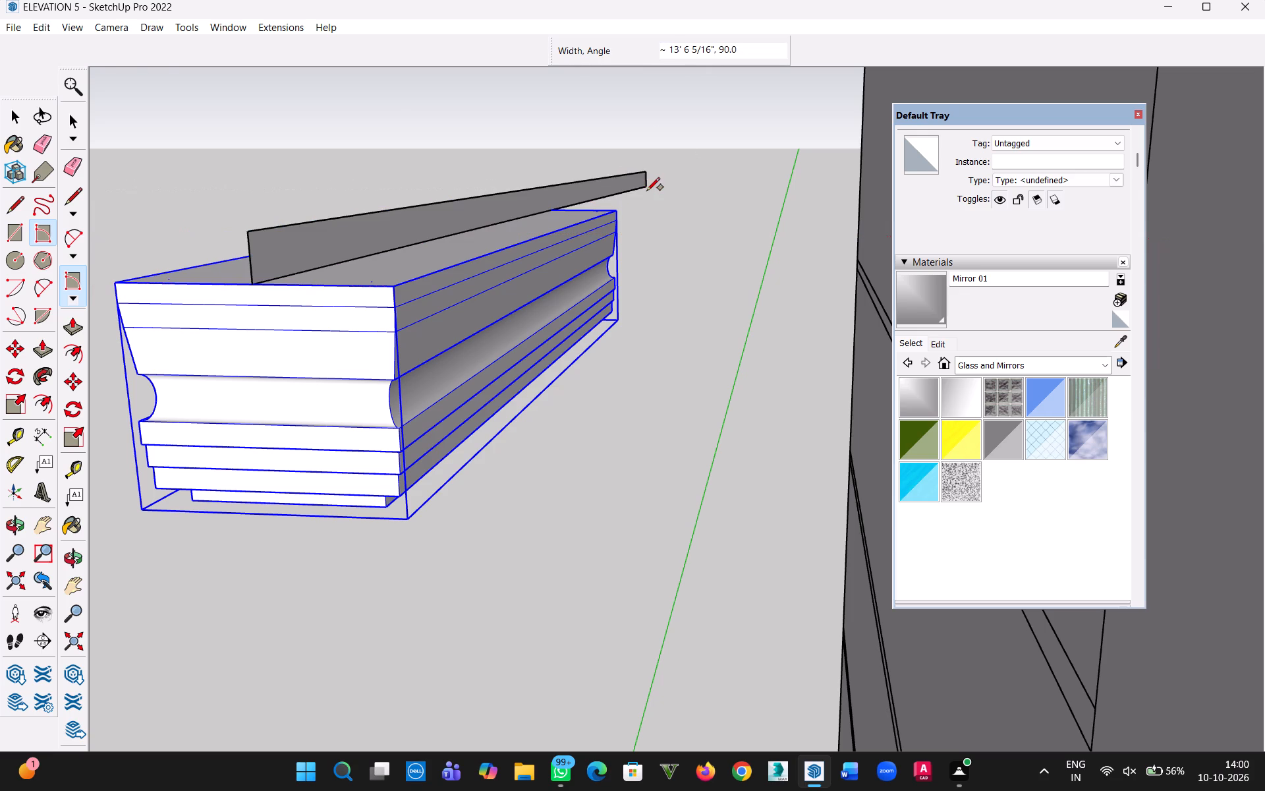
{"action": "left_click", "coordinate": [19, 119]}
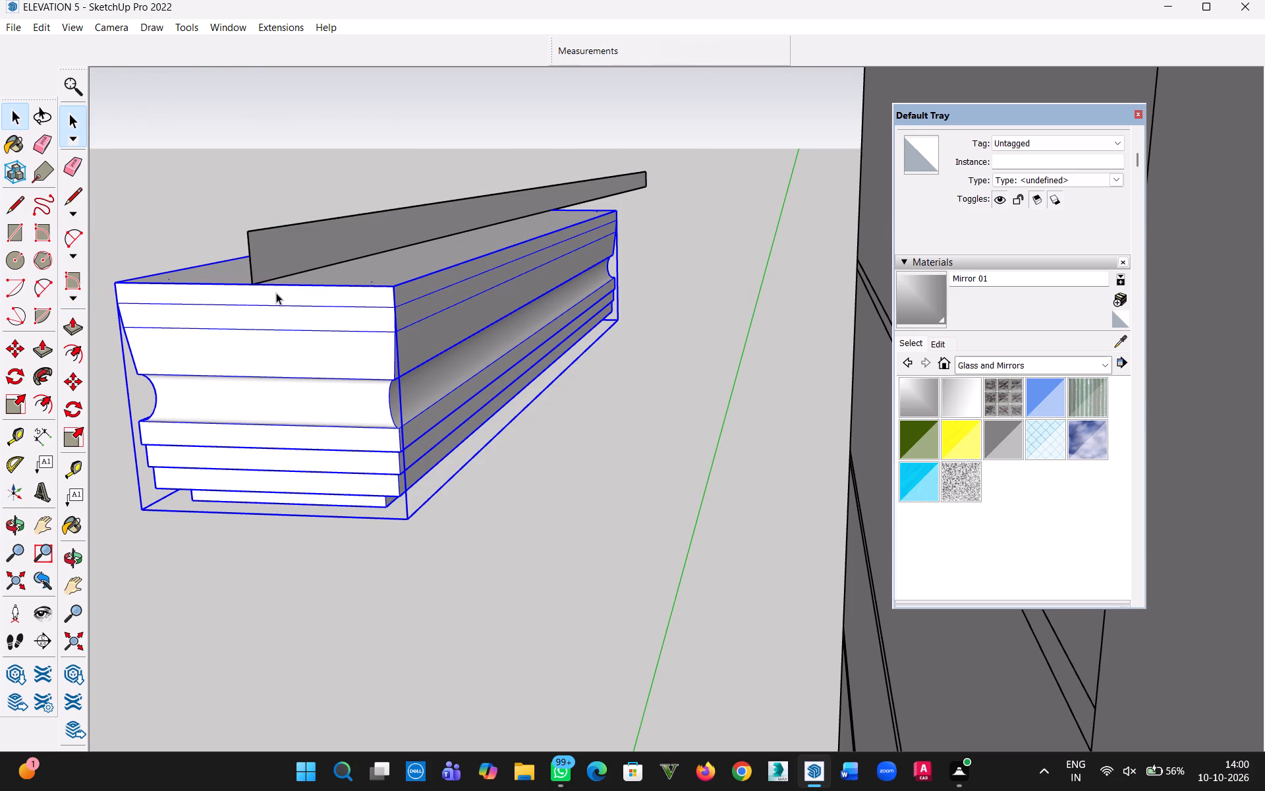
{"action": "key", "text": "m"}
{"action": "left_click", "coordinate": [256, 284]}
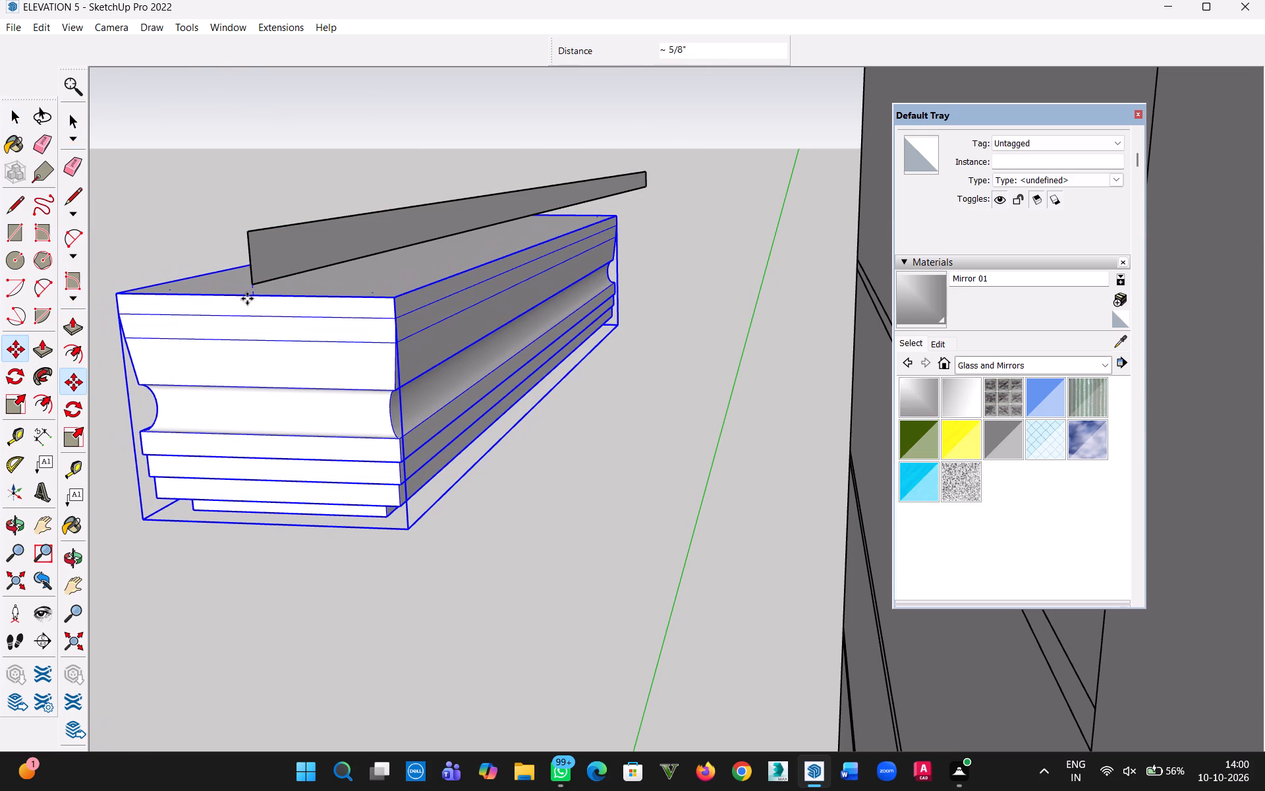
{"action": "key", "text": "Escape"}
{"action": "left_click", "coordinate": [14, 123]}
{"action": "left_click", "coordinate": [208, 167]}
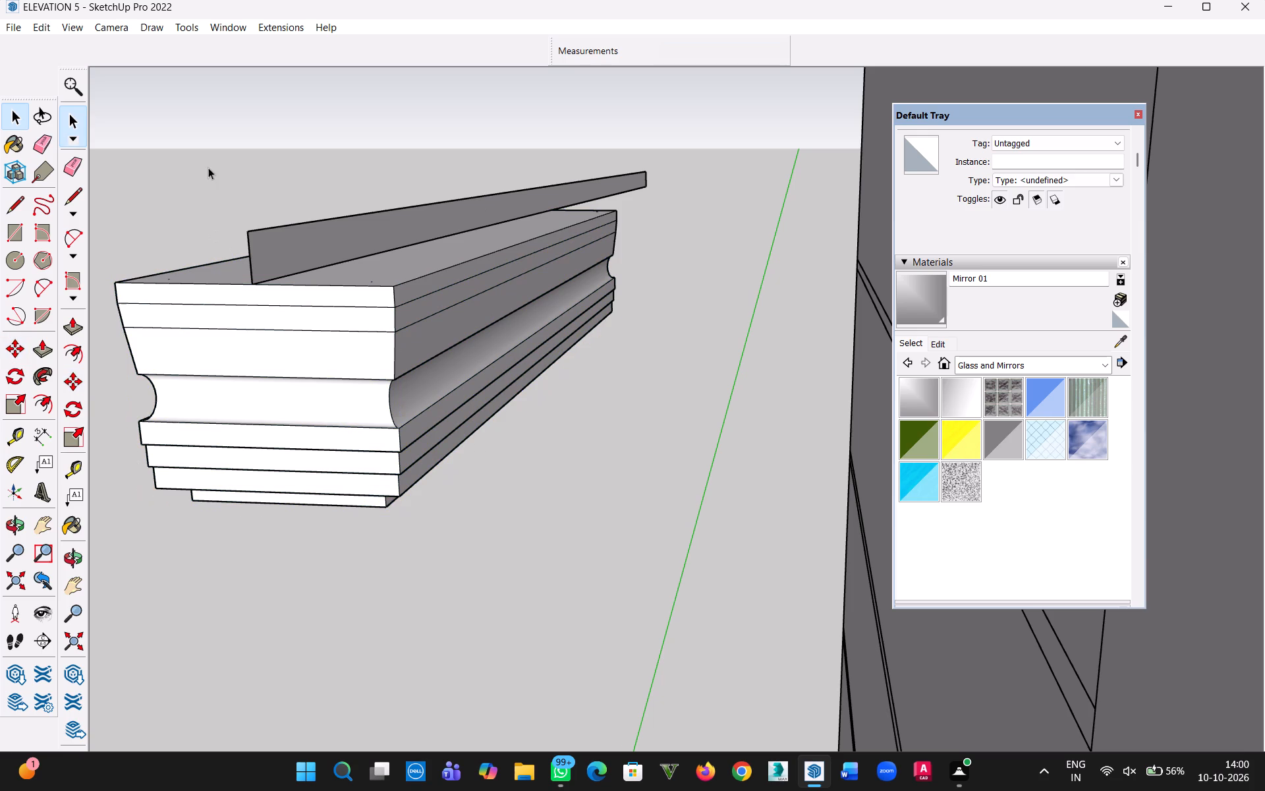
Make a group of the upright rectangle above the cap, including its bounding edges.
{"action": "triple_click", "coordinate": [279, 264]}
{"action": "right_click", "coordinate": [279, 263]}
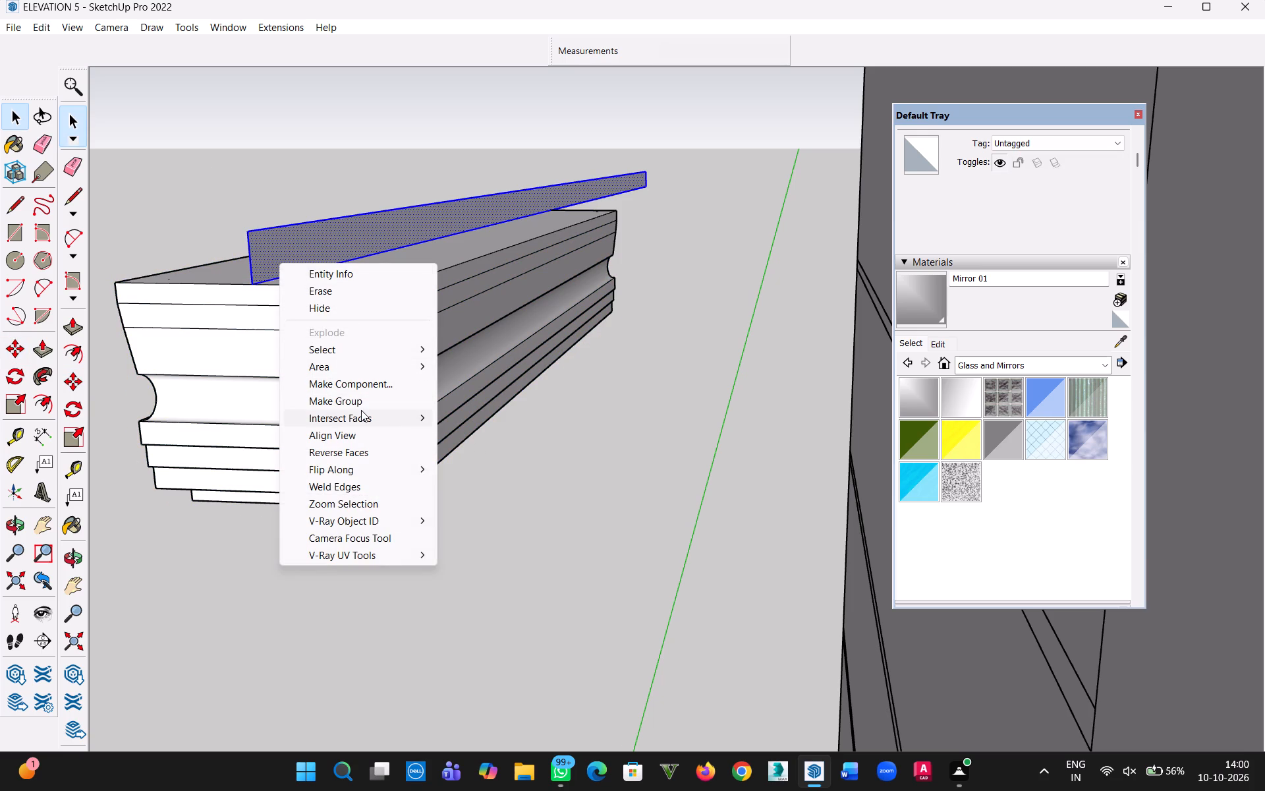
{"action": "left_click", "coordinate": [360, 405]}
Move the rectangle group about 11 3/8" lengthwise so it projects beyond the cap's near end.
{"action": "key", "text": "m"}
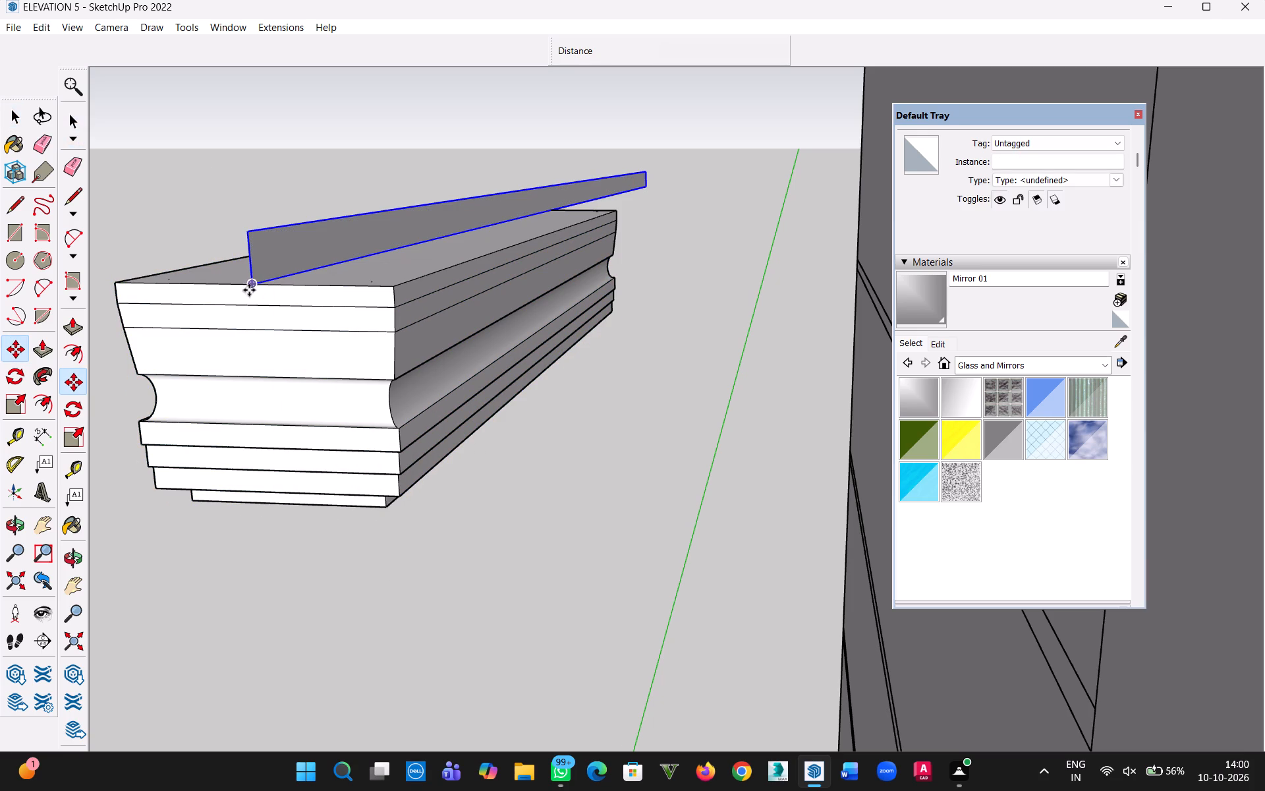
{"action": "left_click", "coordinate": [249, 289]}
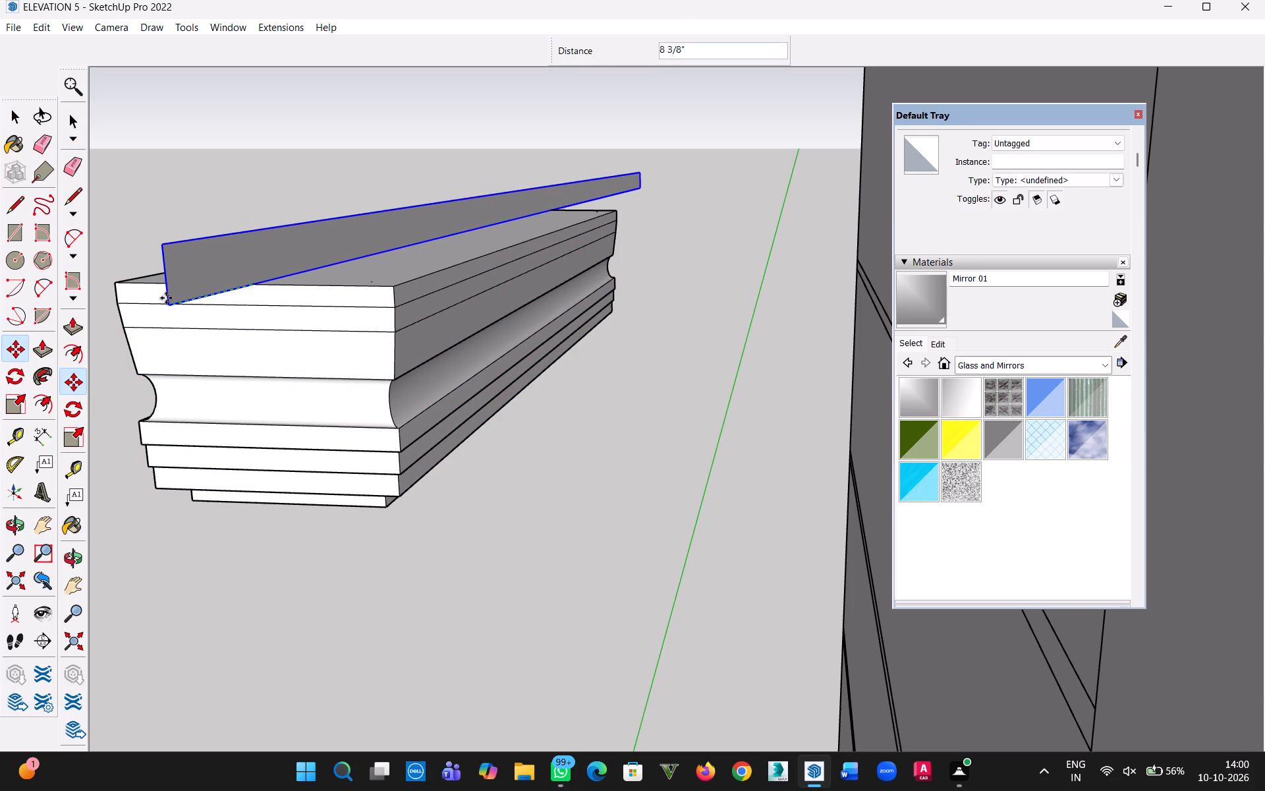
{"action": "left_click", "coordinate": [130, 311]}
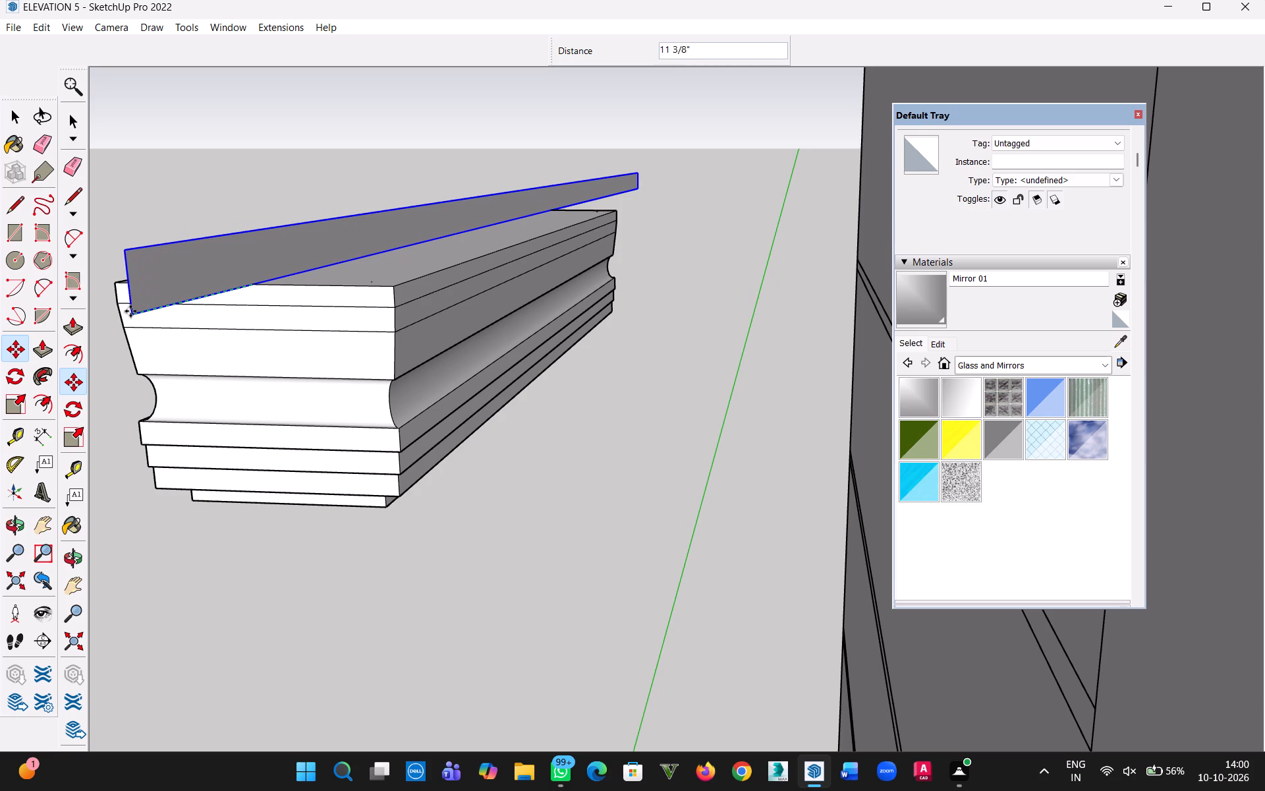
{"action": "left_click", "coordinate": [11, 106]}
Push/Pull the rectangle's face 2" inside its group to make a solid bar above the cap.
{"action": "middle_click_drag", "start_coordinate": [195, 379], "coordinate": [238, 286]}
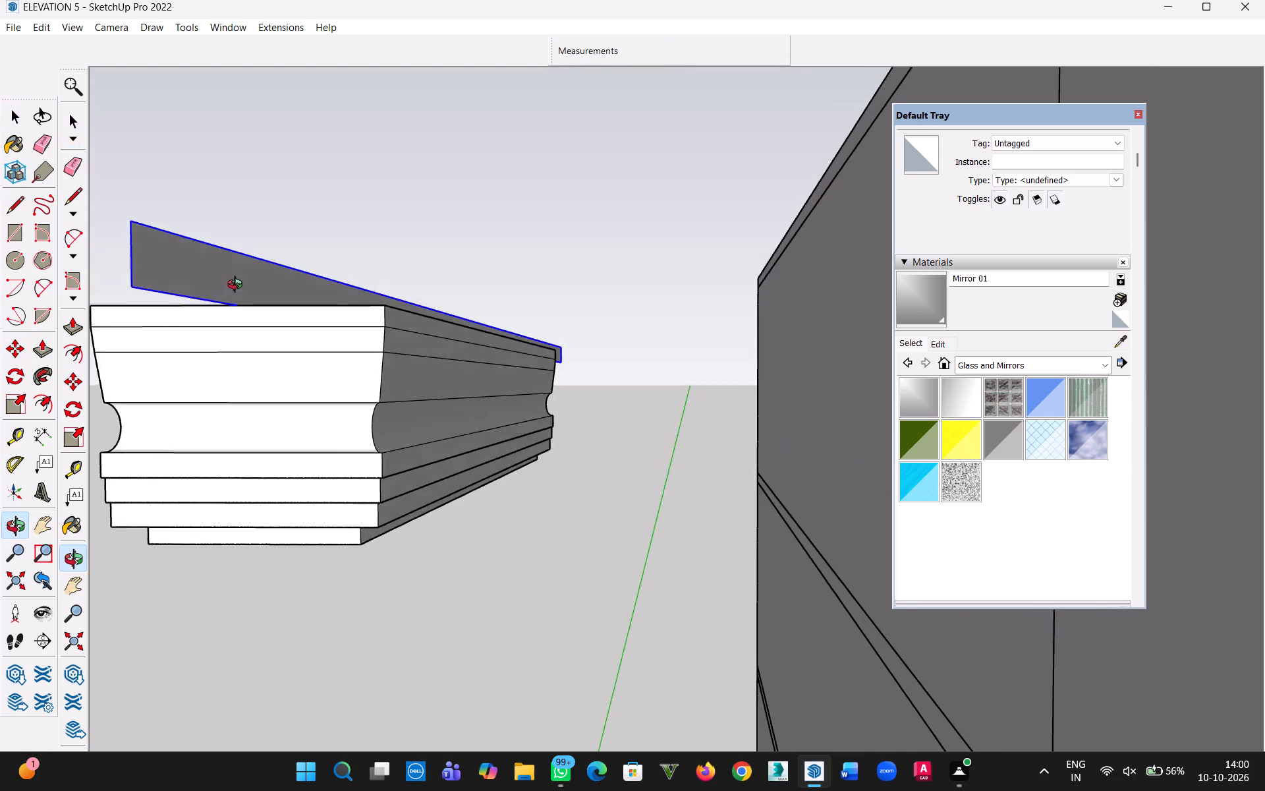
{"action": "middle_click_drag", "start_coordinate": [238, 286], "coordinate": [341, 356]}
{"action": "scroll", "coordinate": [296, 341], "scroll_direction": "up", "scroll_amount": 2}
{"action": "key", "text": "p"}
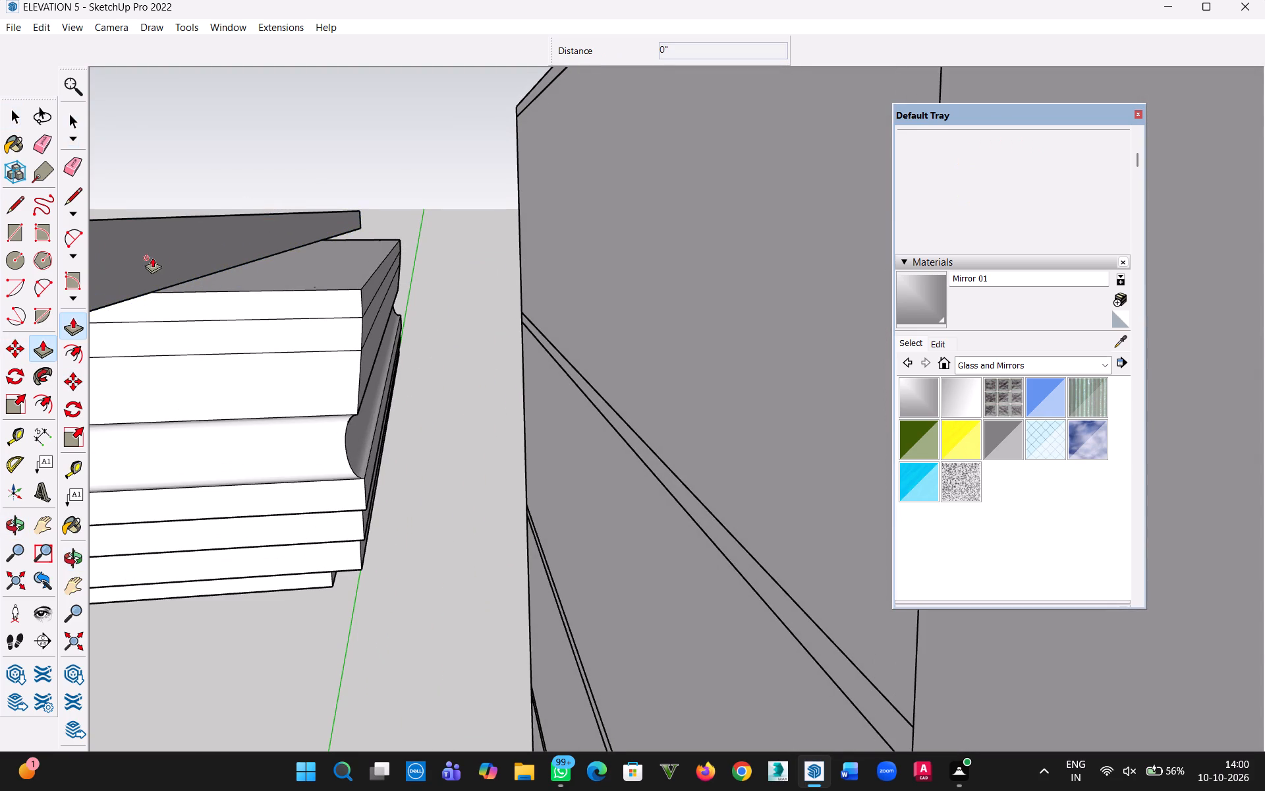
{"action": "scroll", "coordinate": [150, 275], "scroll_direction": "down", "scroll_amount": 4}
{"action": "left_click", "coordinate": [9, 108]}
{"action": "double_click", "coordinate": [138, 244]}
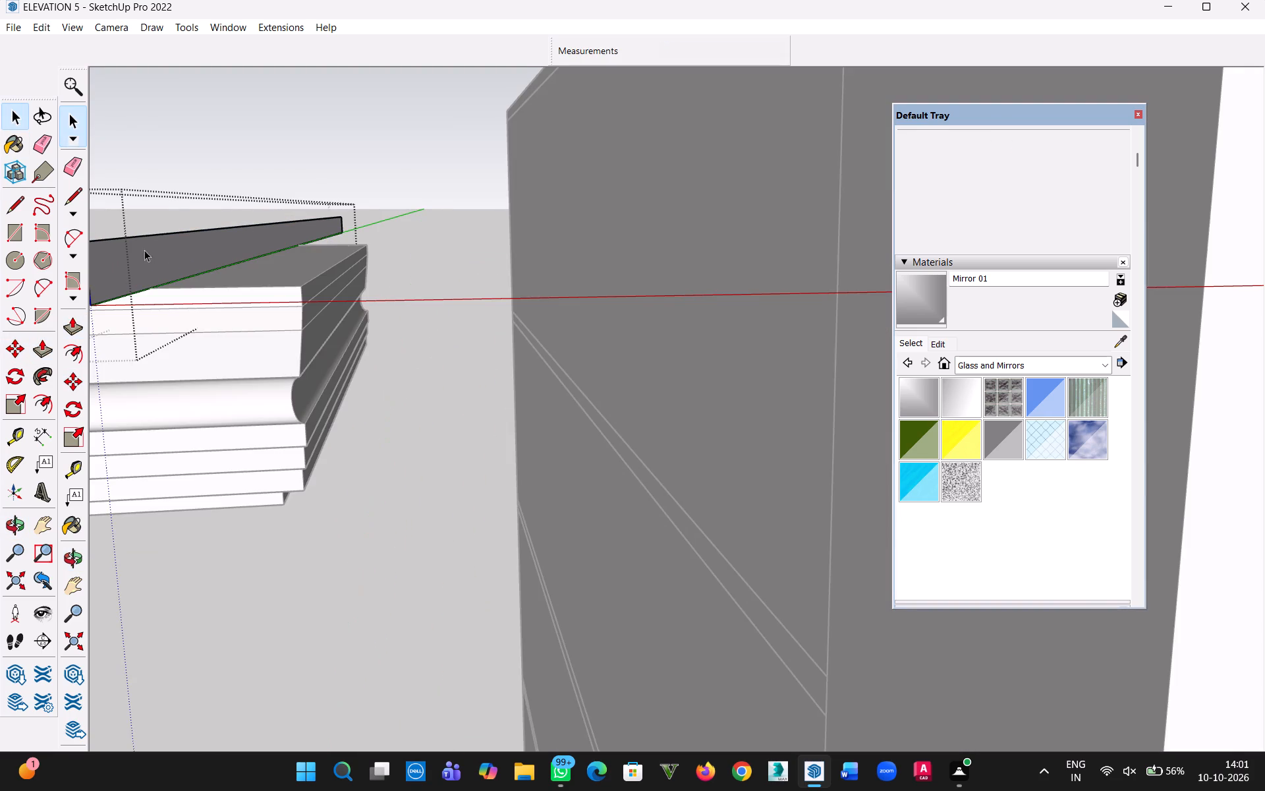
{"action": "key", "text": "p"}
{"action": "left_click", "coordinate": [132, 268]}
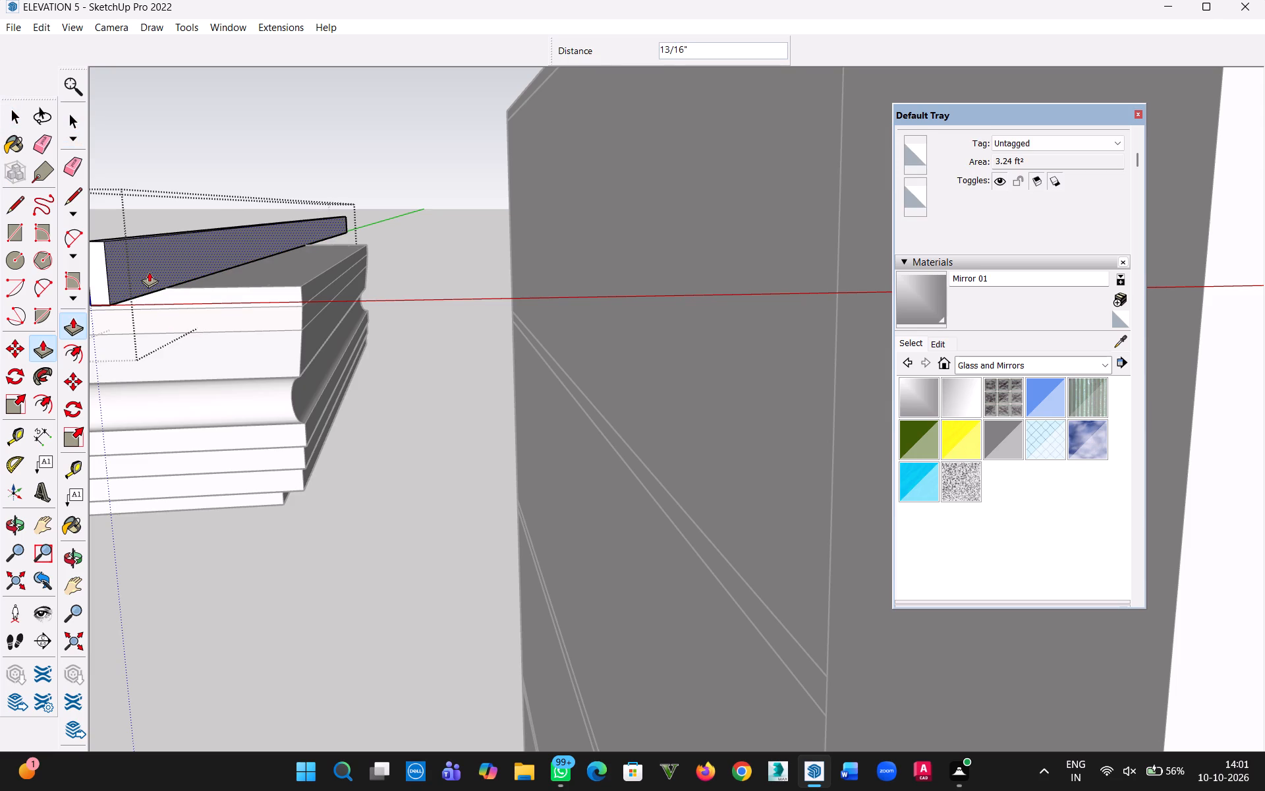
{"action": "middle_click", "coordinate": [149, 272]}
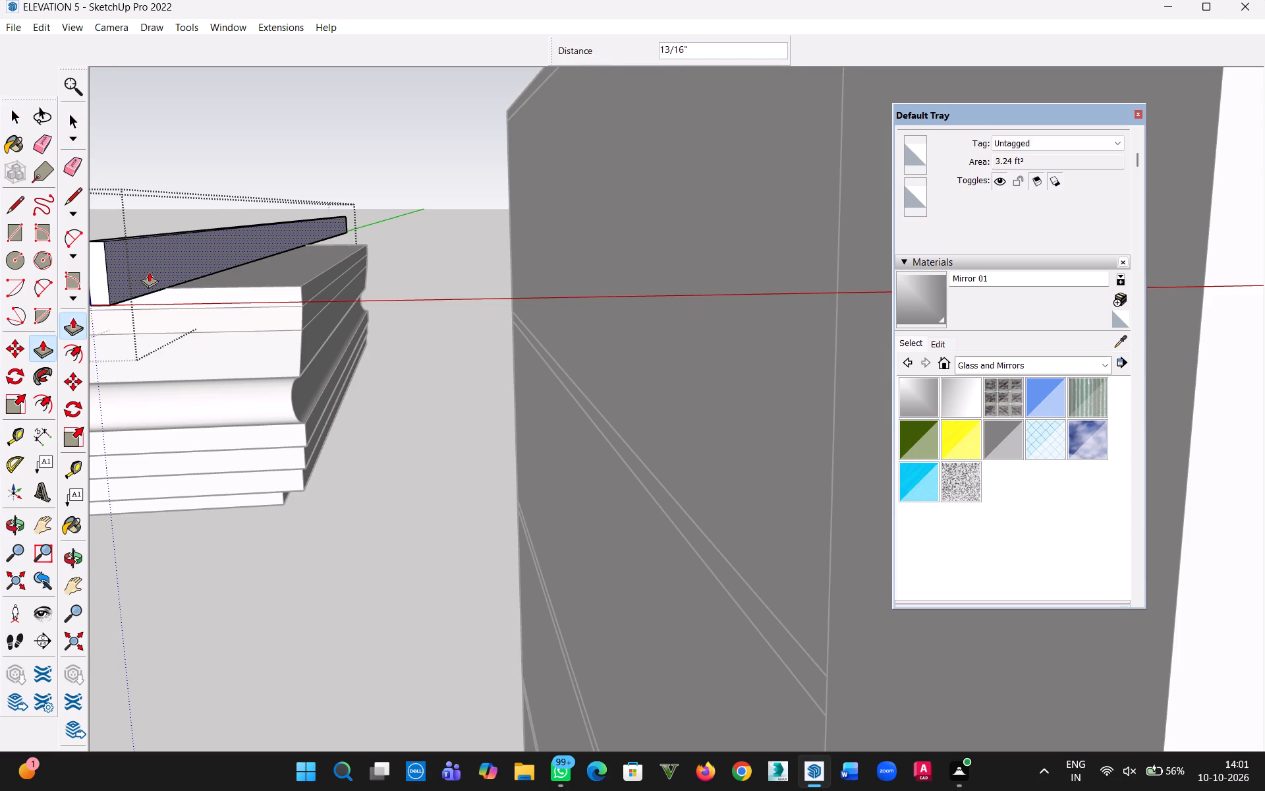
{"action": "middle_click", "coordinate": [149, 272]}
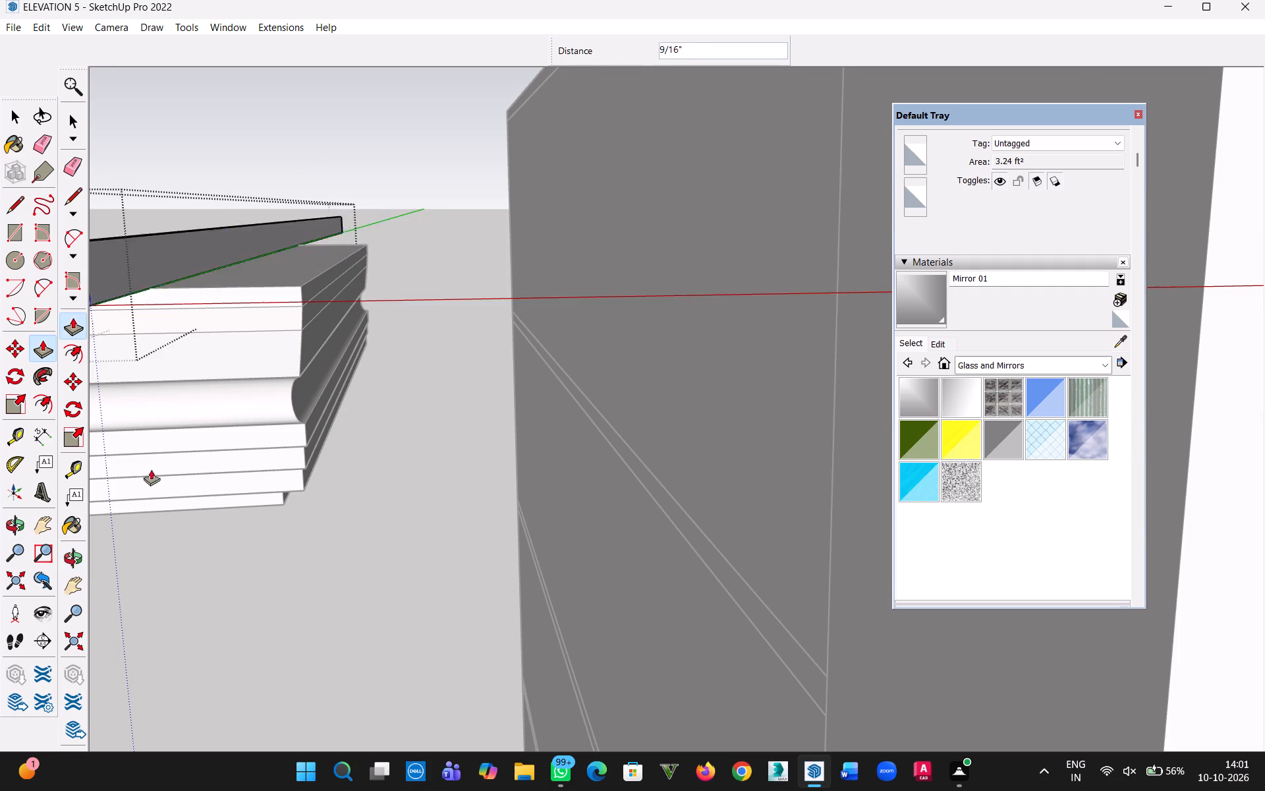
{"action": "middle_click_drag", "start_coordinate": [175, 289], "coordinate": [407, 368]}
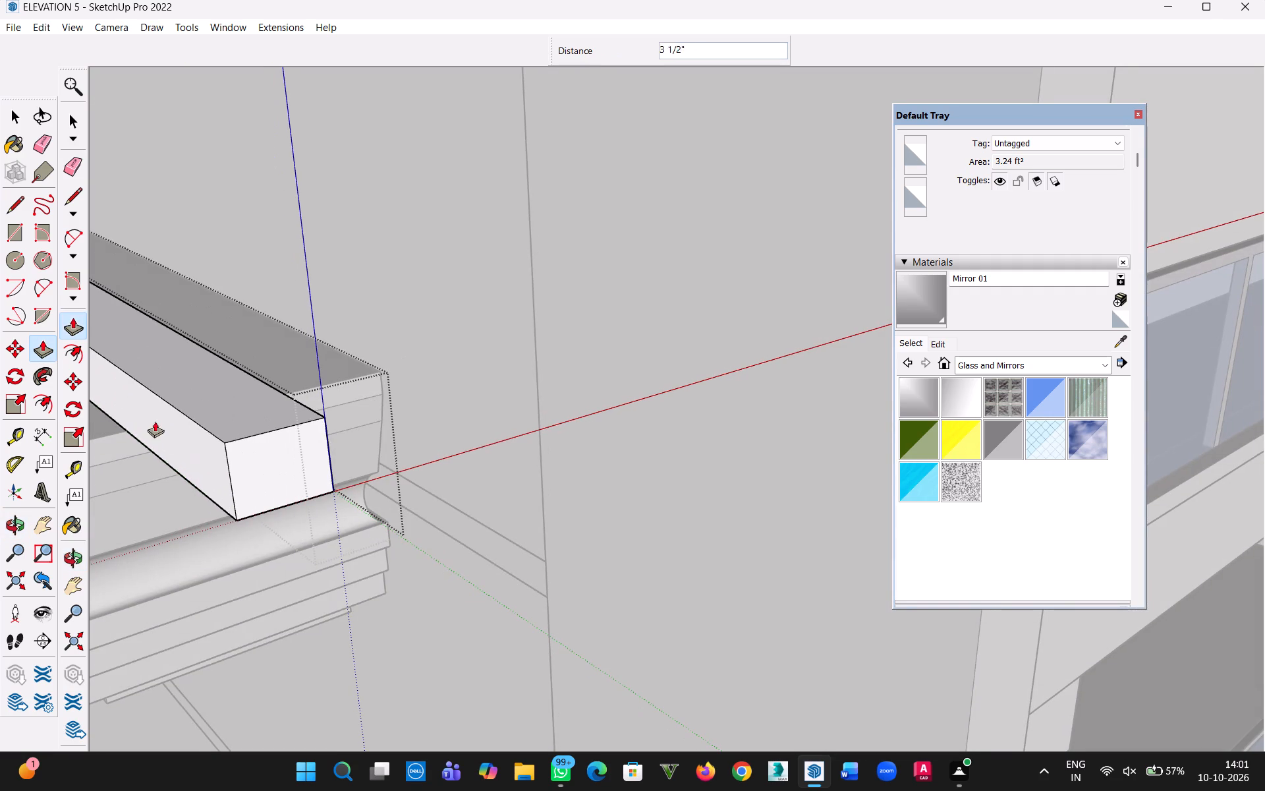
{"action": "middle_click_drag", "start_coordinate": [157, 423], "coordinate": [0, 394]}
{"action": "middle_click_drag", "start_coordinate": [247, 397], "coordinate": [119, 347]}
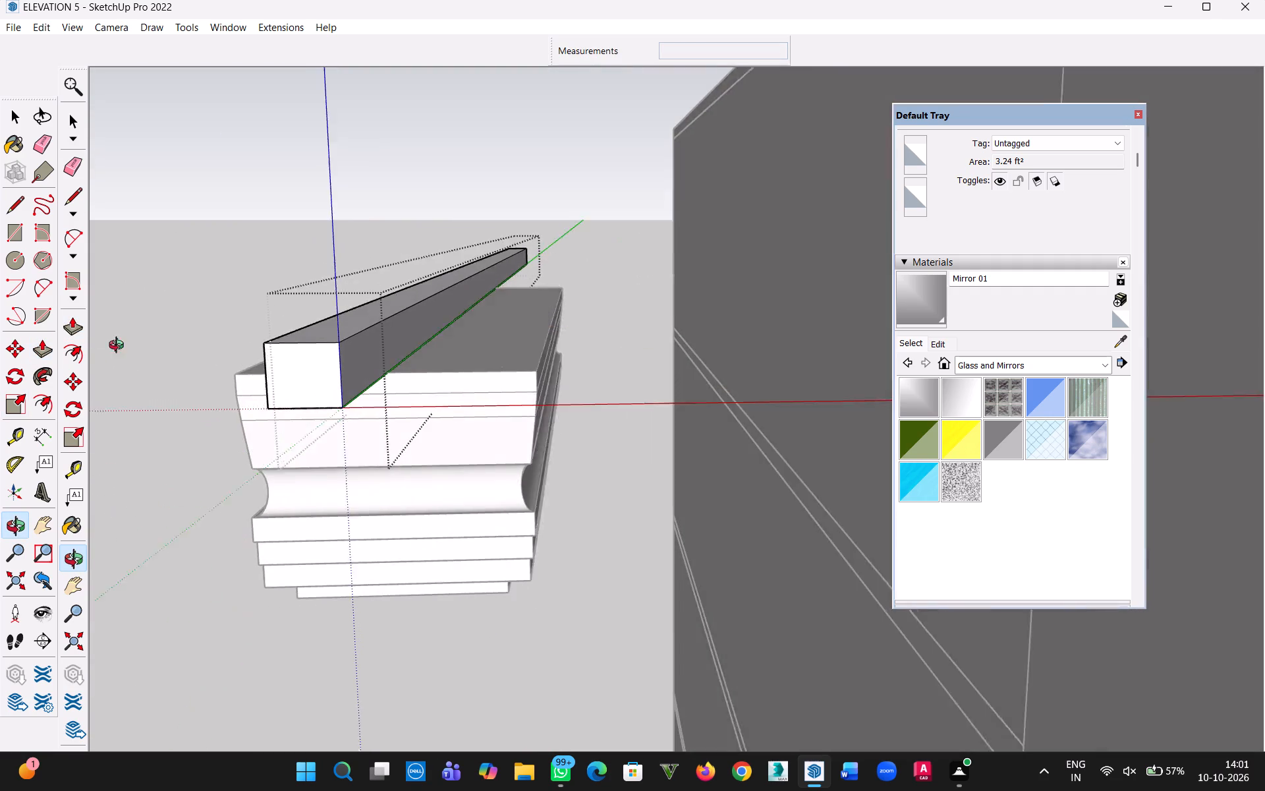
{"action": "middle_click_drag", "start_coordinate": [119, 347], "coordinate": [130, 350]}
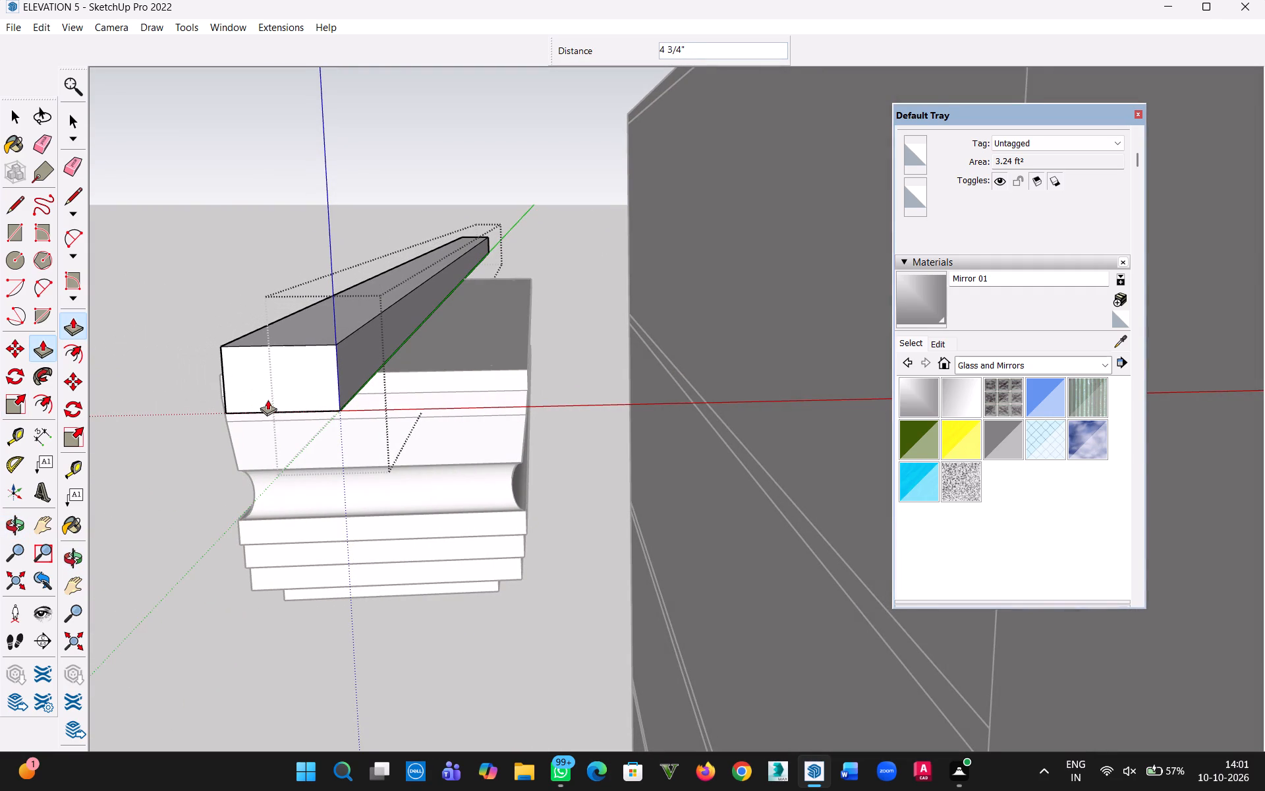
{"action": "type", "text": "2\""}
{"action": "key", "text": "Return"}
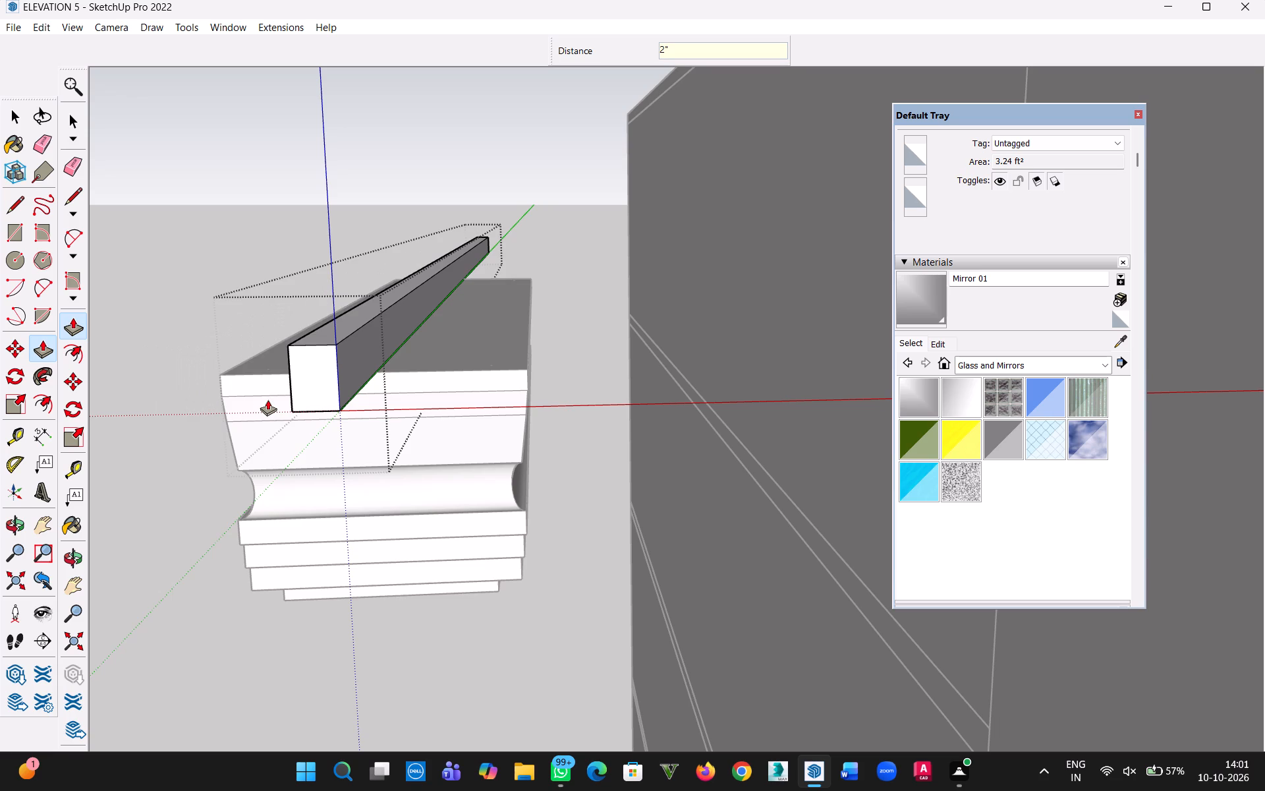
Leave the bar's group and explode the pillar cap's group.
{"action": "middle_click_drag", "start_coordinate": [290, 417], "coordinate": [332, 163]}
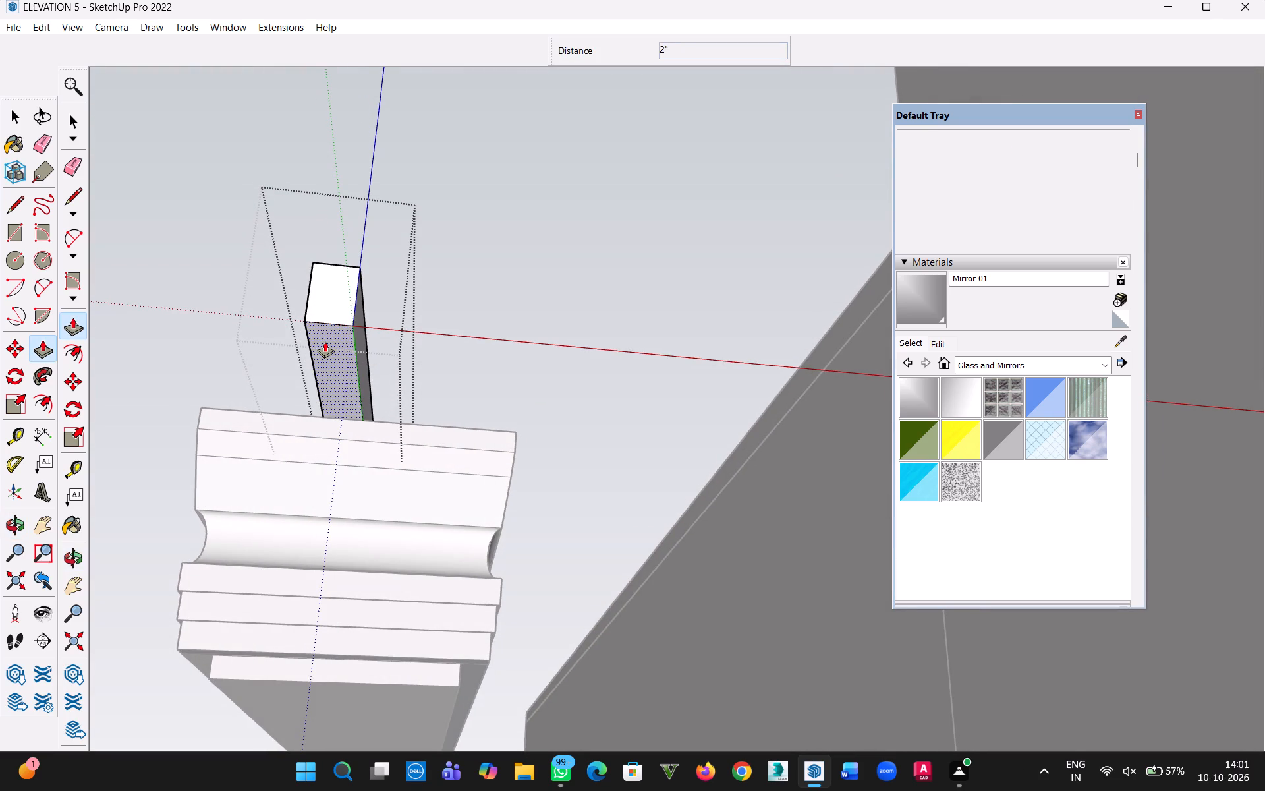
{"action": "left_click", "coordinate": [20, 121]}
{"action": "left_click", "coordinate": [735, 347]}
{"action": "left_click", "coordinate": [418, 461]}
{"action": "right_click", "coordinate": [417, 461]}
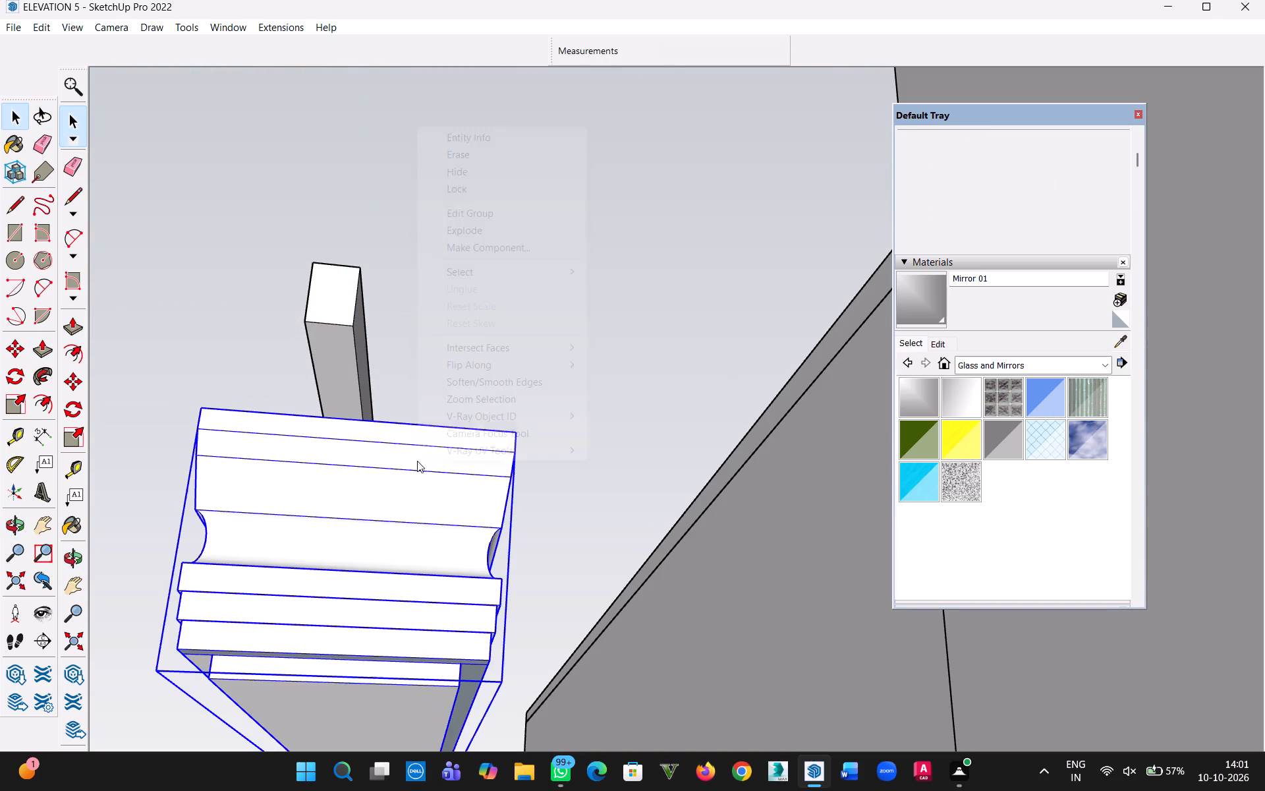
{"action": "left_click", "coordinate": [490, 227]}
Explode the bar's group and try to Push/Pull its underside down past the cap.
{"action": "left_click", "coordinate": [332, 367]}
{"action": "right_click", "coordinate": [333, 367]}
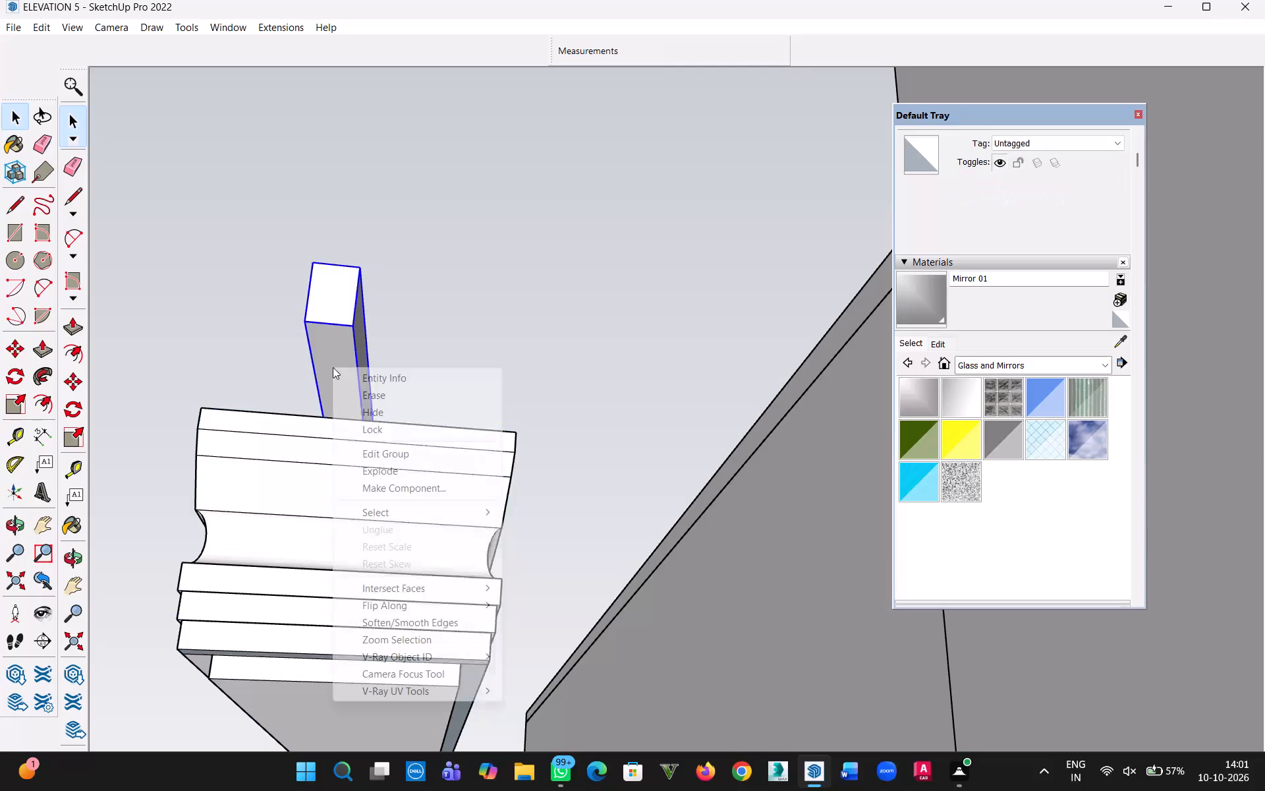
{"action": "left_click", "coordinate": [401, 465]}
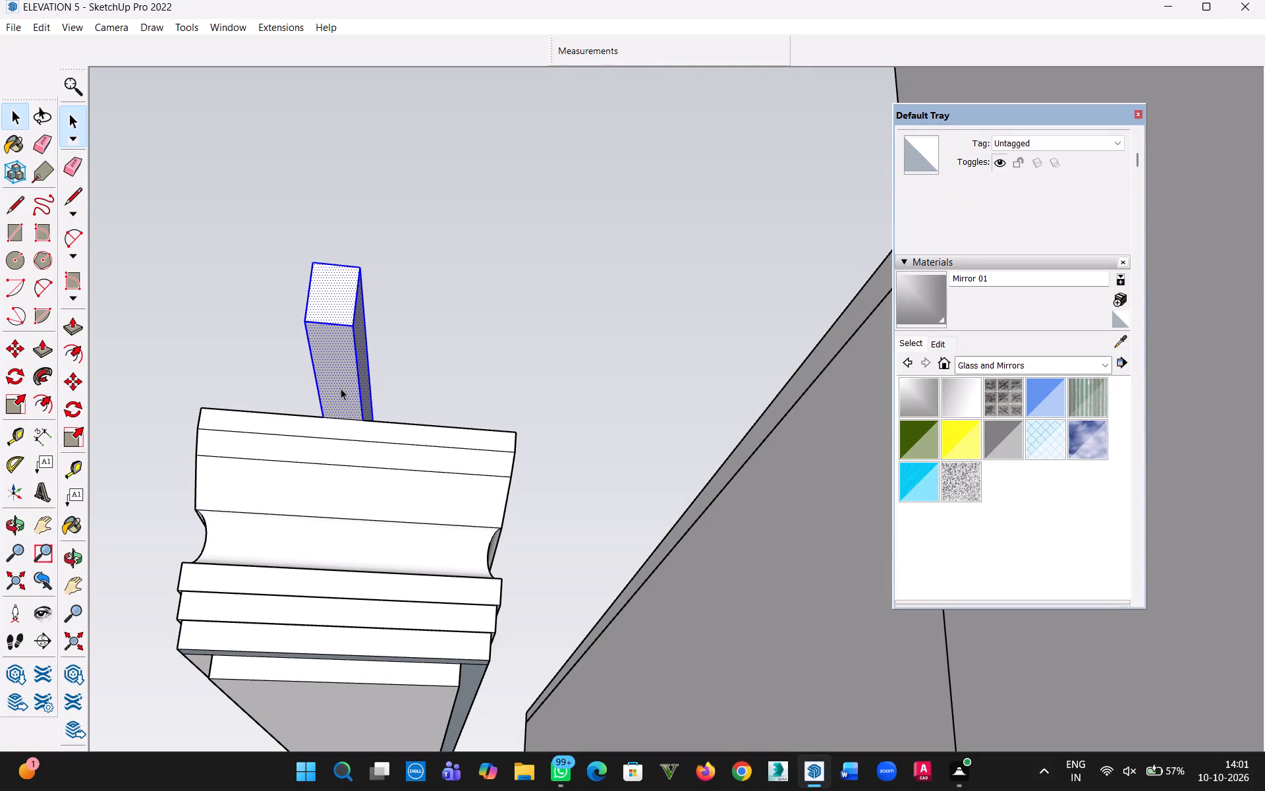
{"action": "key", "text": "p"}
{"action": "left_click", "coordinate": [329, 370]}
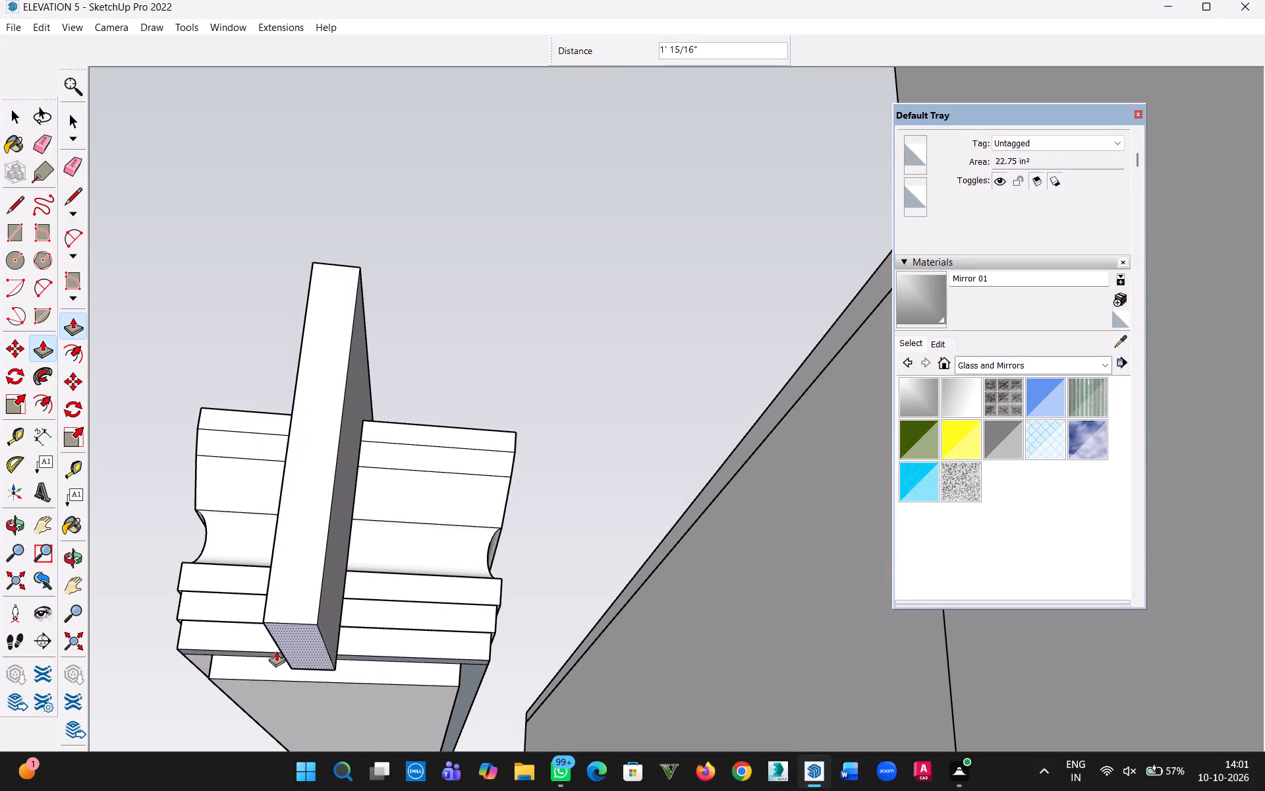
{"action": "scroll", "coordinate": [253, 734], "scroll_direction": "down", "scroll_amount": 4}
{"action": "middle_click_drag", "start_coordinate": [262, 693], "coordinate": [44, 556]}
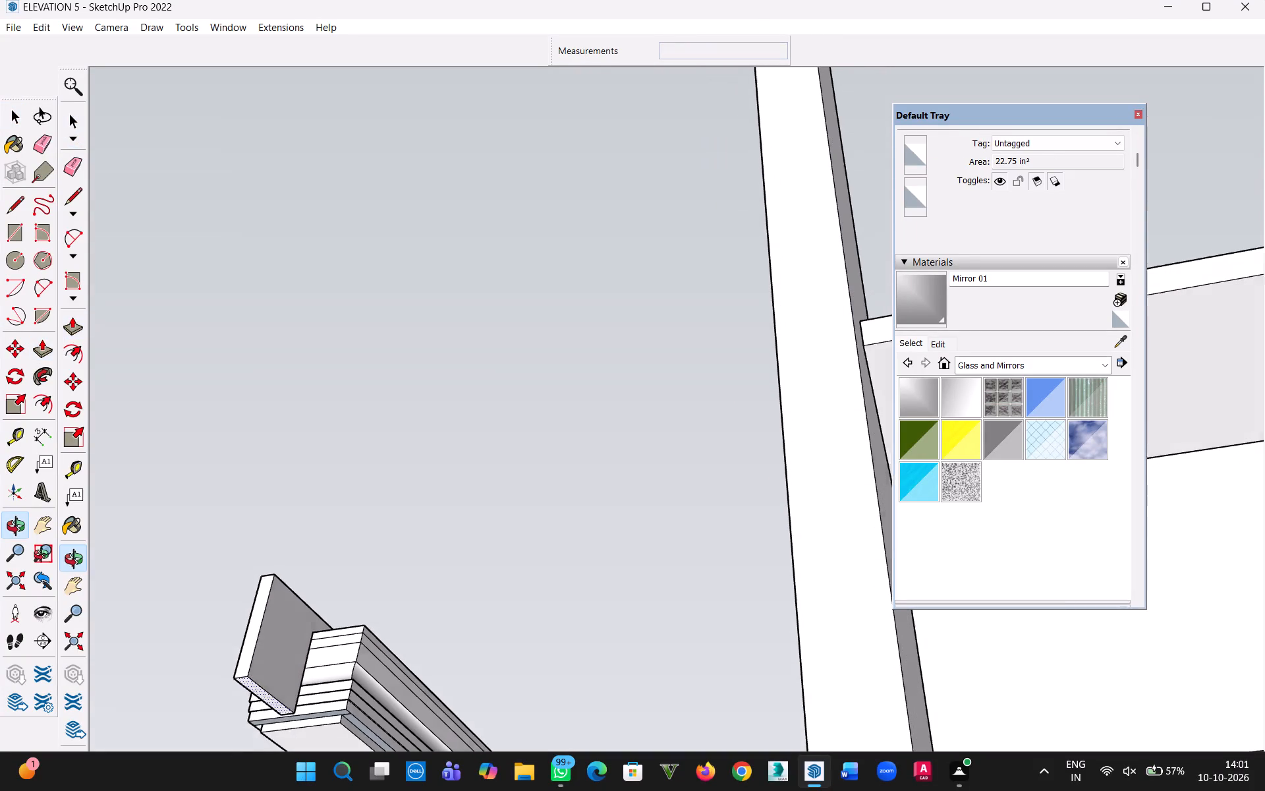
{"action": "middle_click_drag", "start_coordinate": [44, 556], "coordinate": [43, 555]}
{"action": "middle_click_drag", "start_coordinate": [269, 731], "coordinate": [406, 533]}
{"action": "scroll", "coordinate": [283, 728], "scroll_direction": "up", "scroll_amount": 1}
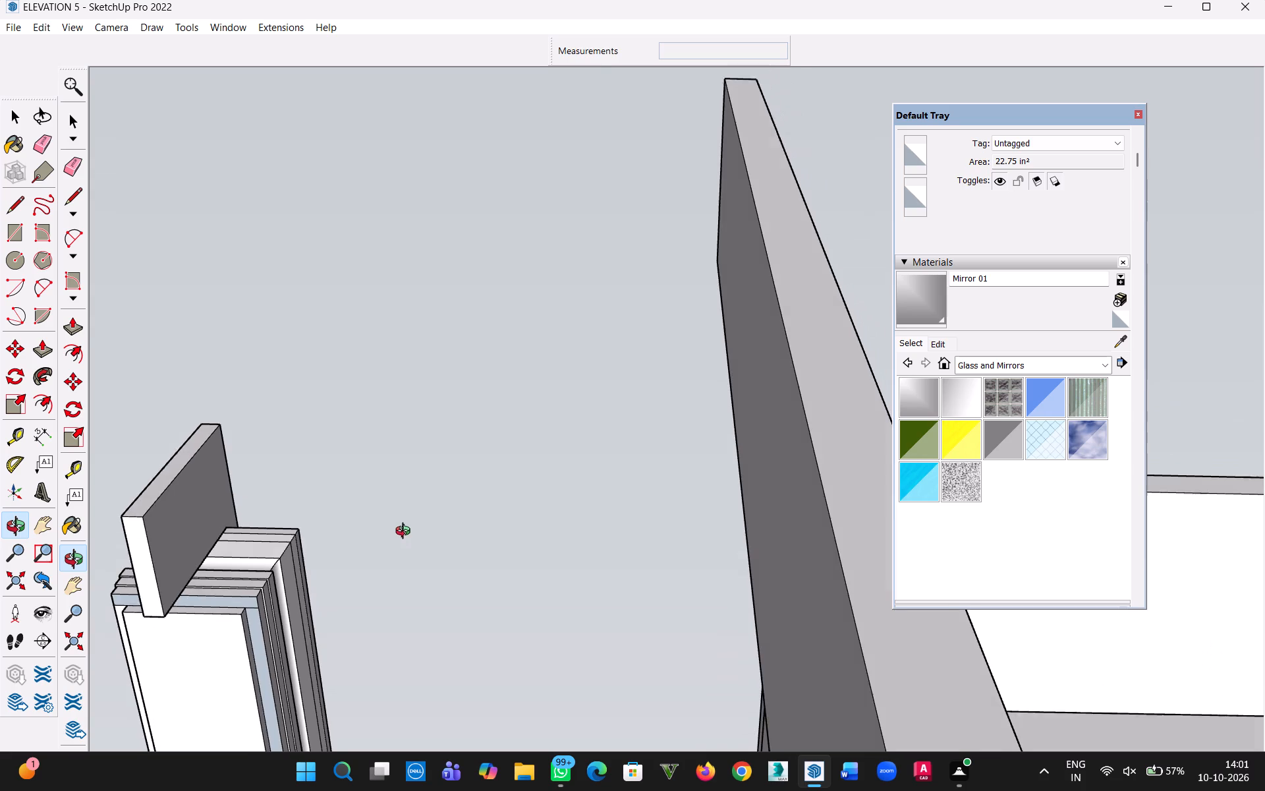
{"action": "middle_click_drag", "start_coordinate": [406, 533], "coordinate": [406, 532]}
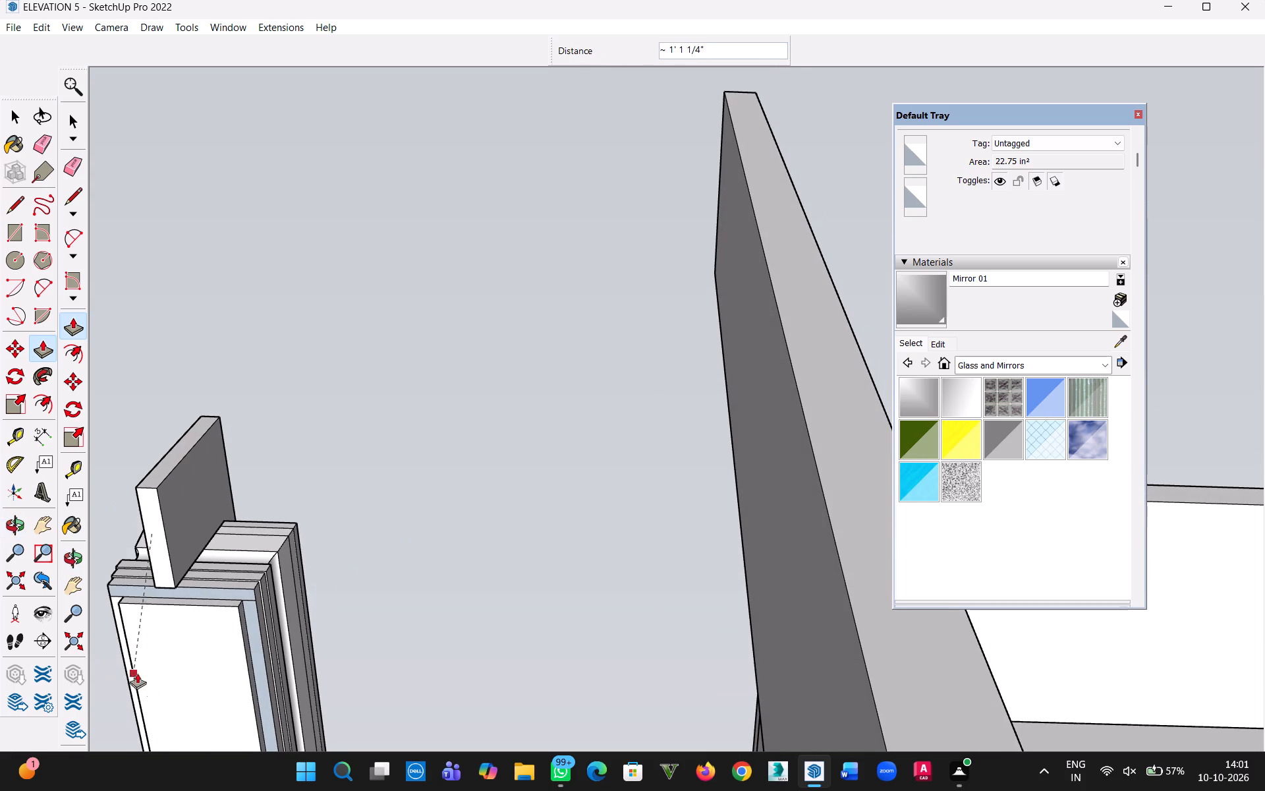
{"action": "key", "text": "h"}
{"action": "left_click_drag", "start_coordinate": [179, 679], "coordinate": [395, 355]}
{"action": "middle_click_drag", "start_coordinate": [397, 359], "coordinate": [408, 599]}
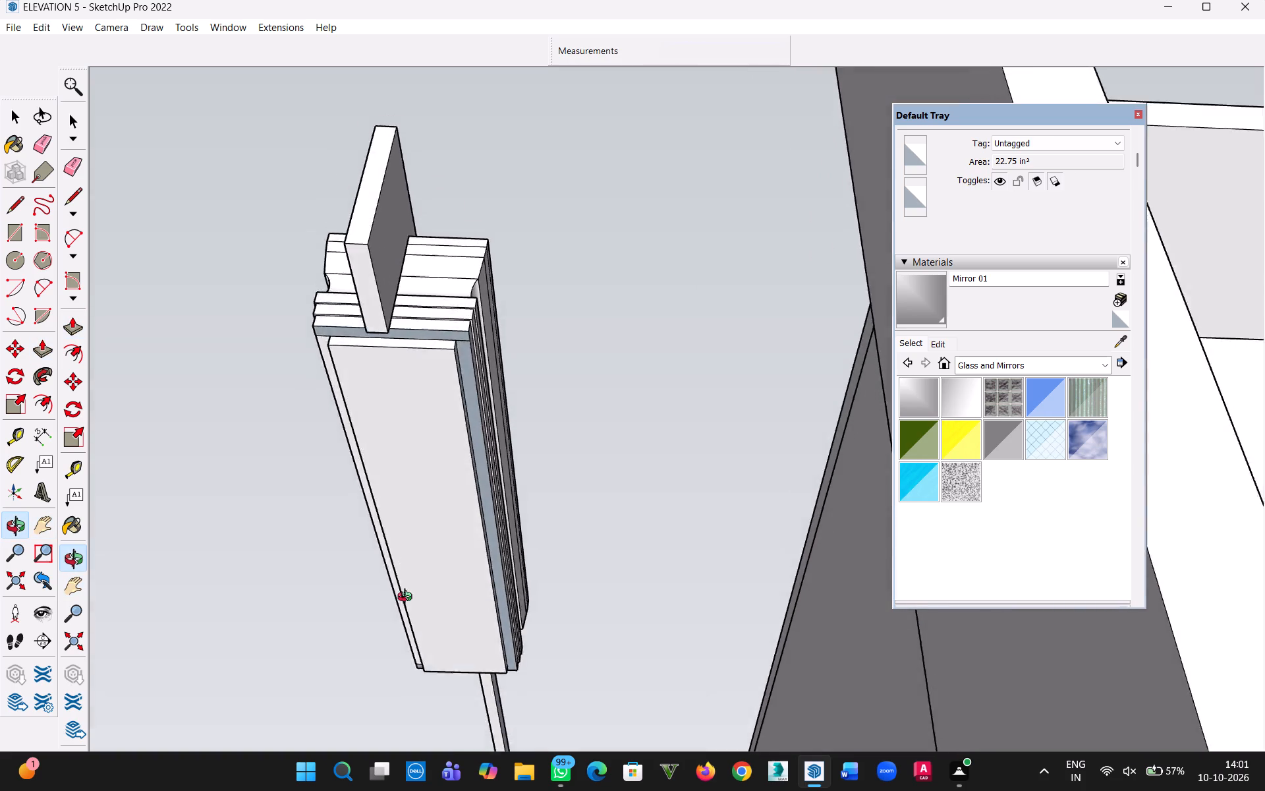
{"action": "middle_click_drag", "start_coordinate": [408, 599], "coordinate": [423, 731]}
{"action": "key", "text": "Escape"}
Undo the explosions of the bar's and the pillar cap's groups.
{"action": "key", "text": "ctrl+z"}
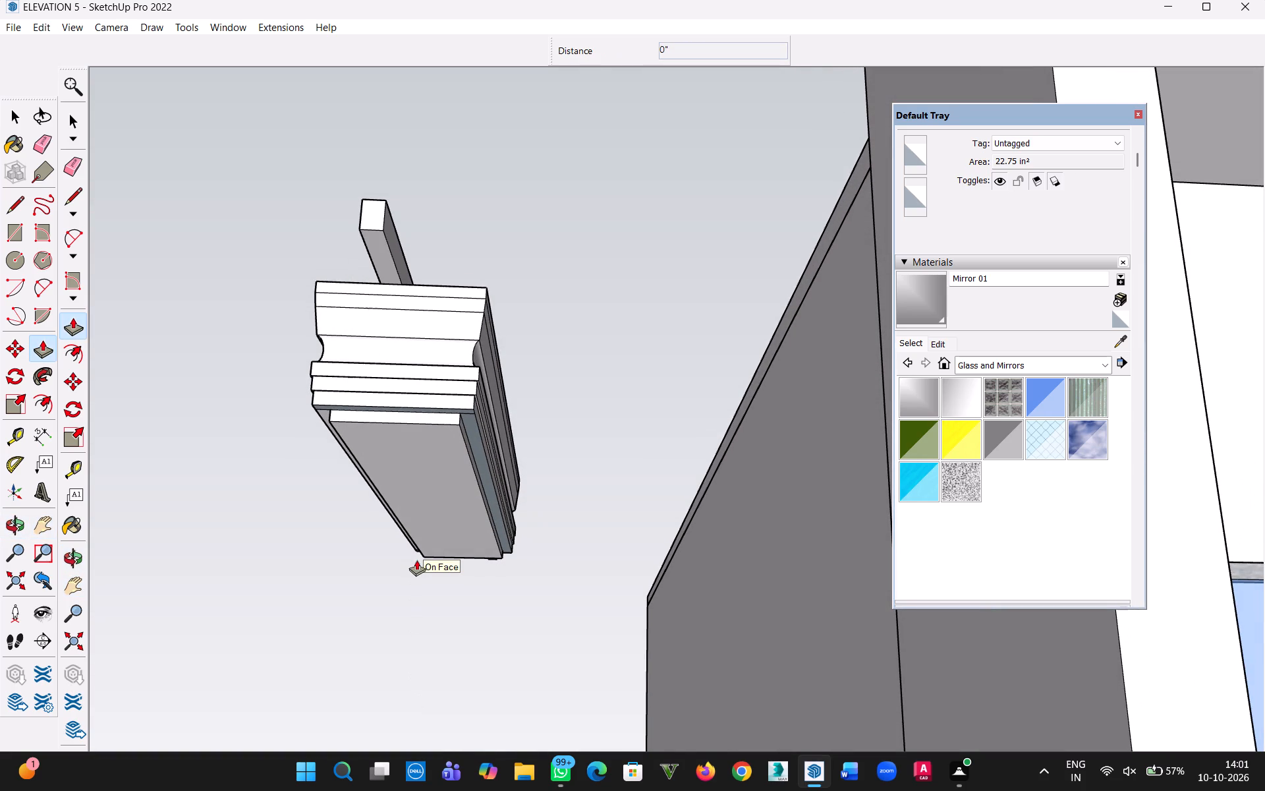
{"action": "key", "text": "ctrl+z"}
Push/Pull the bar's underside down 1' 8 3/8" inside its group so it cuts through the cap, and leave the group.
{"action": "left_click", "coordinate": [8, 115]}
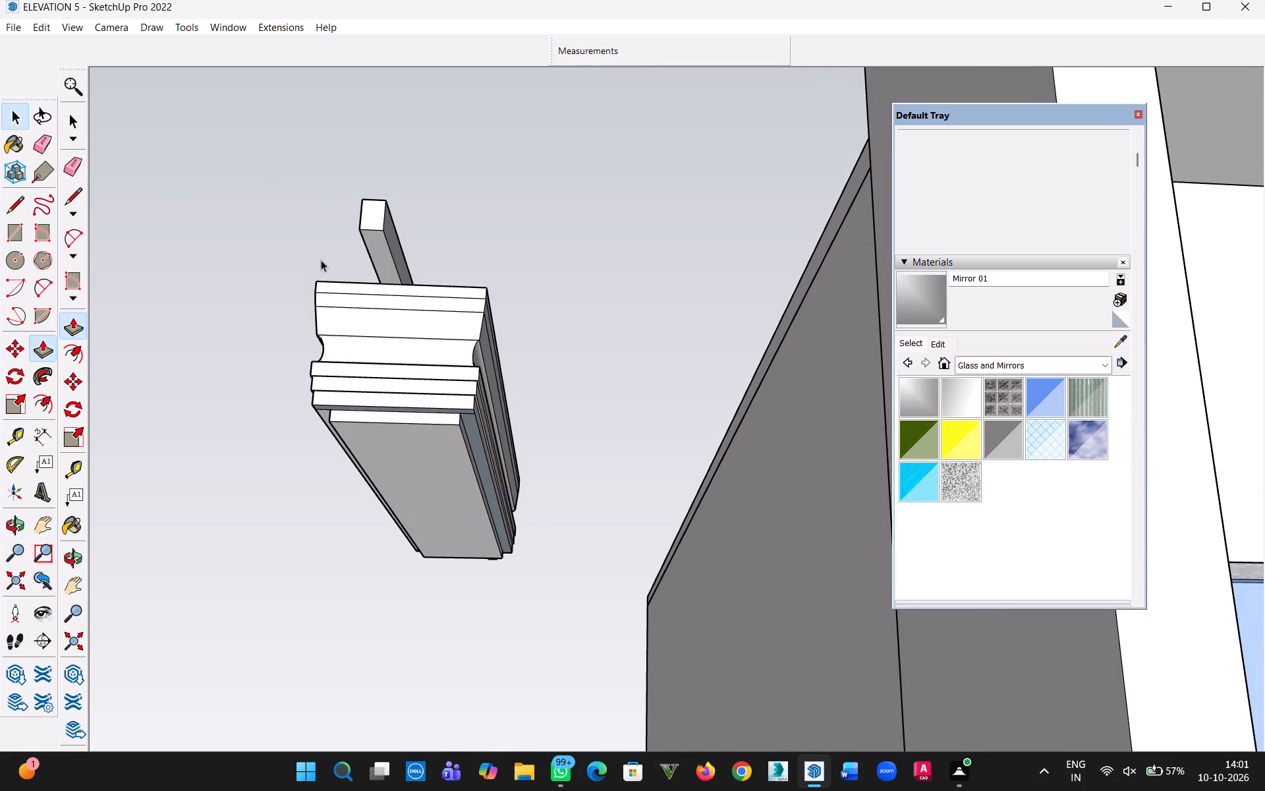
{"action": "left_click", "coordinate": [228, 252]}
{"action": "left_click", "coordinate": [480, 452]}
{"action": "right_click", "coordinate": [422, 374]}
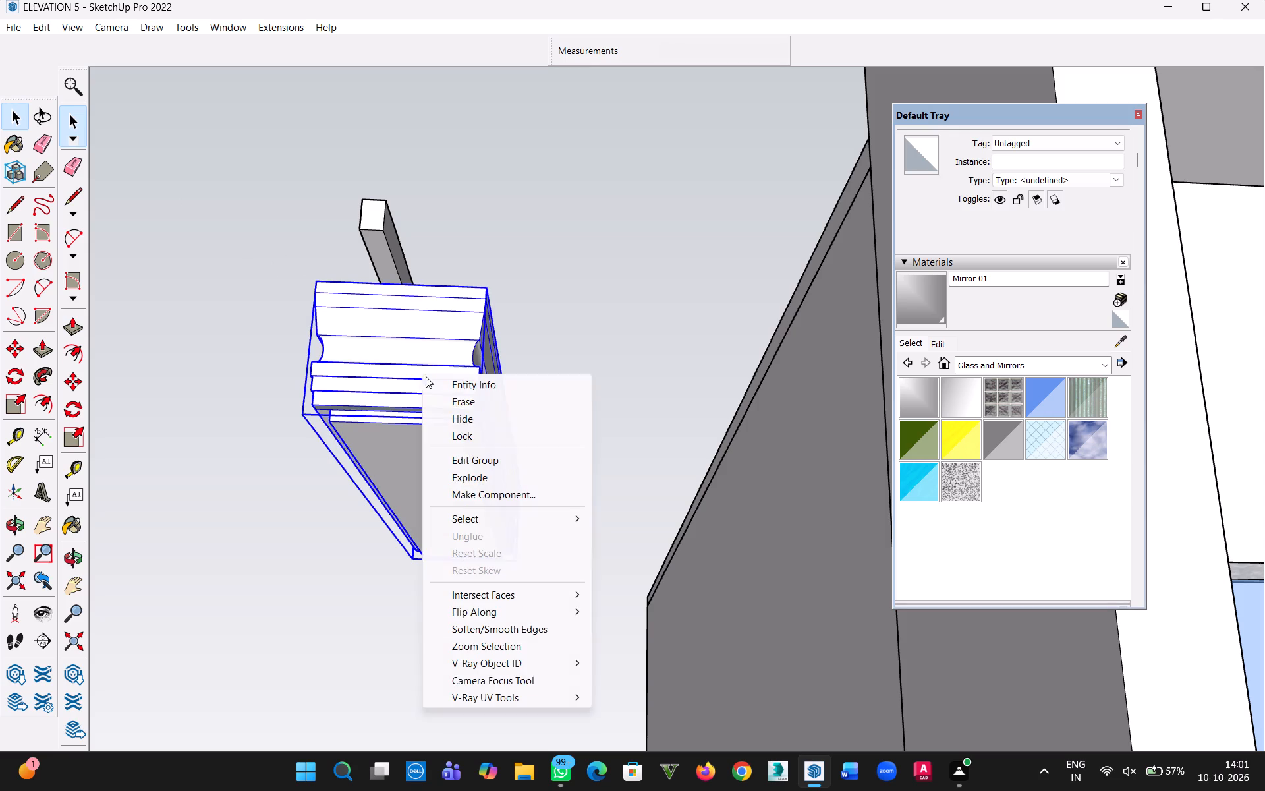
{"action": "left_click", "coordinate": [383, 246]}
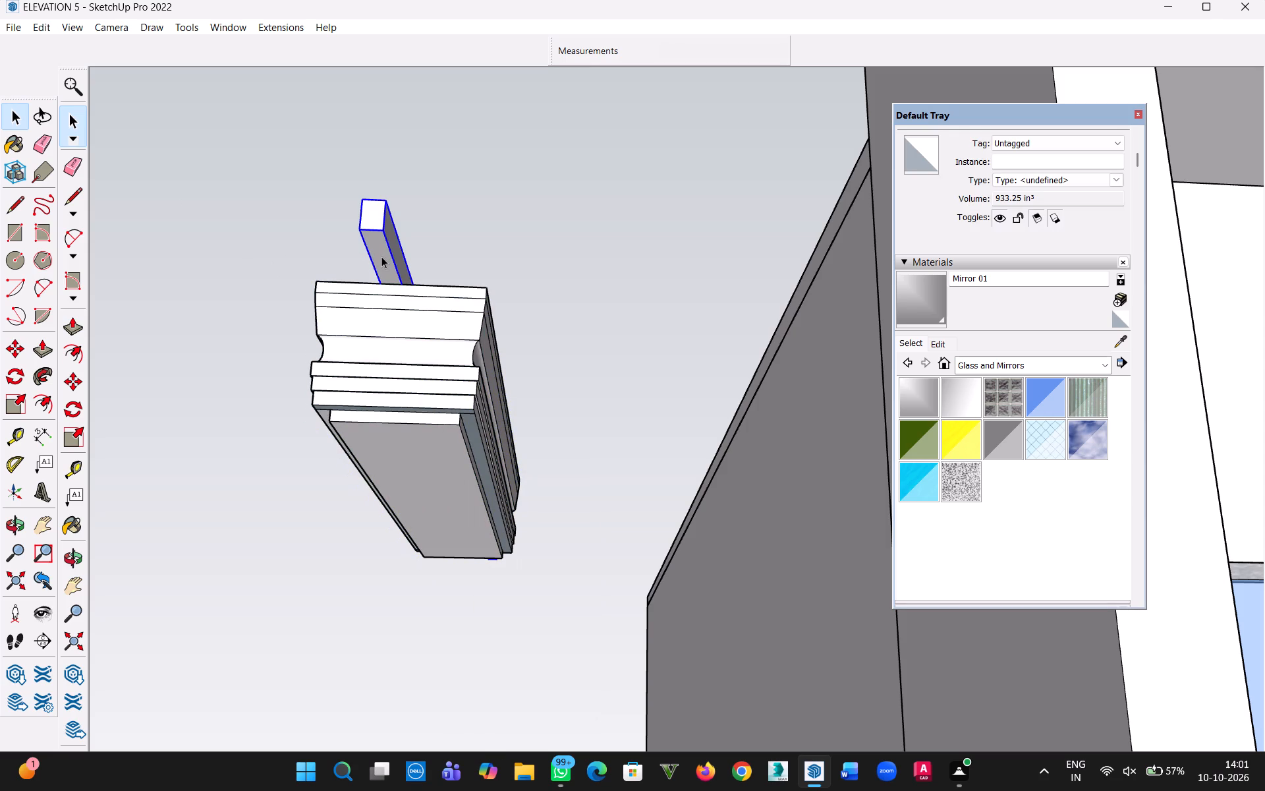
{"action": "left_click", "coordinate": [381, 256]}
{"action": "key", "text": "p"}
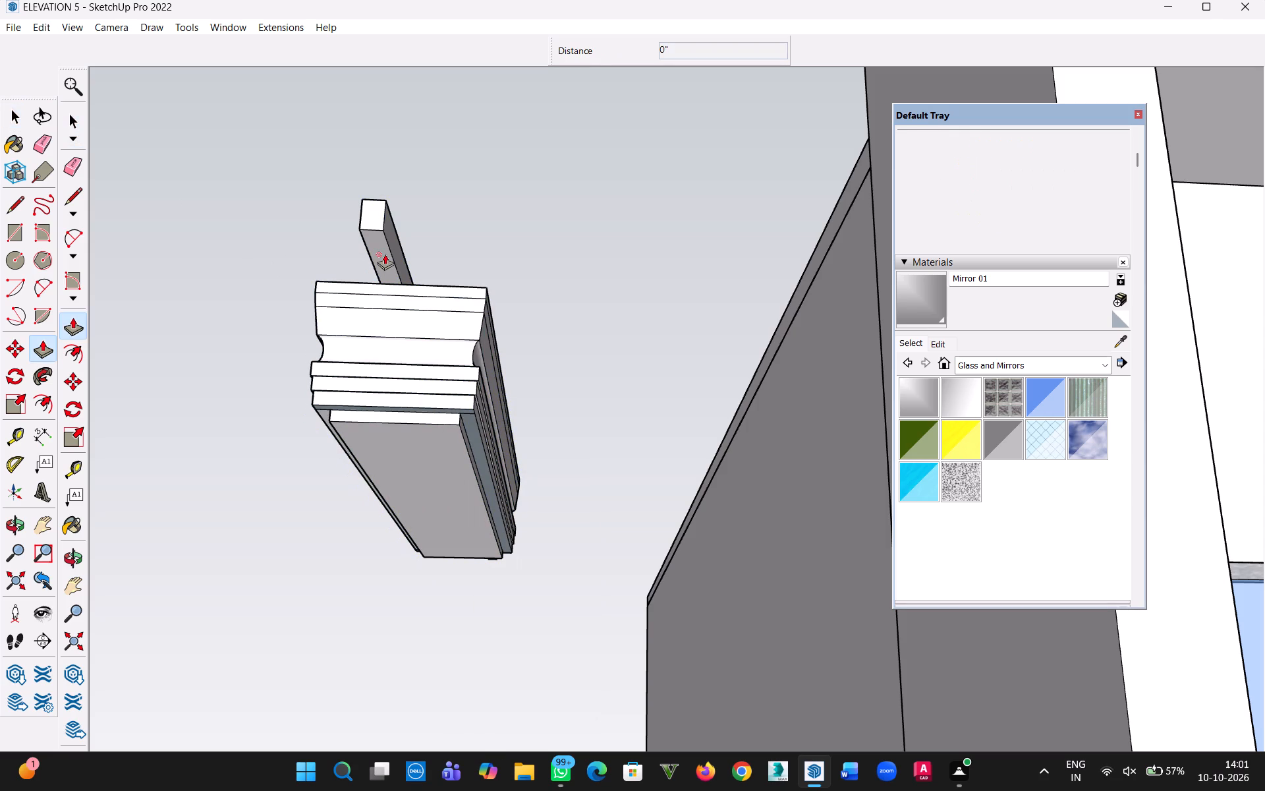
{"action": "left_click", "coordinate": [11, 115]}
{"action": "double_click", "coordinate": [377, 258]}
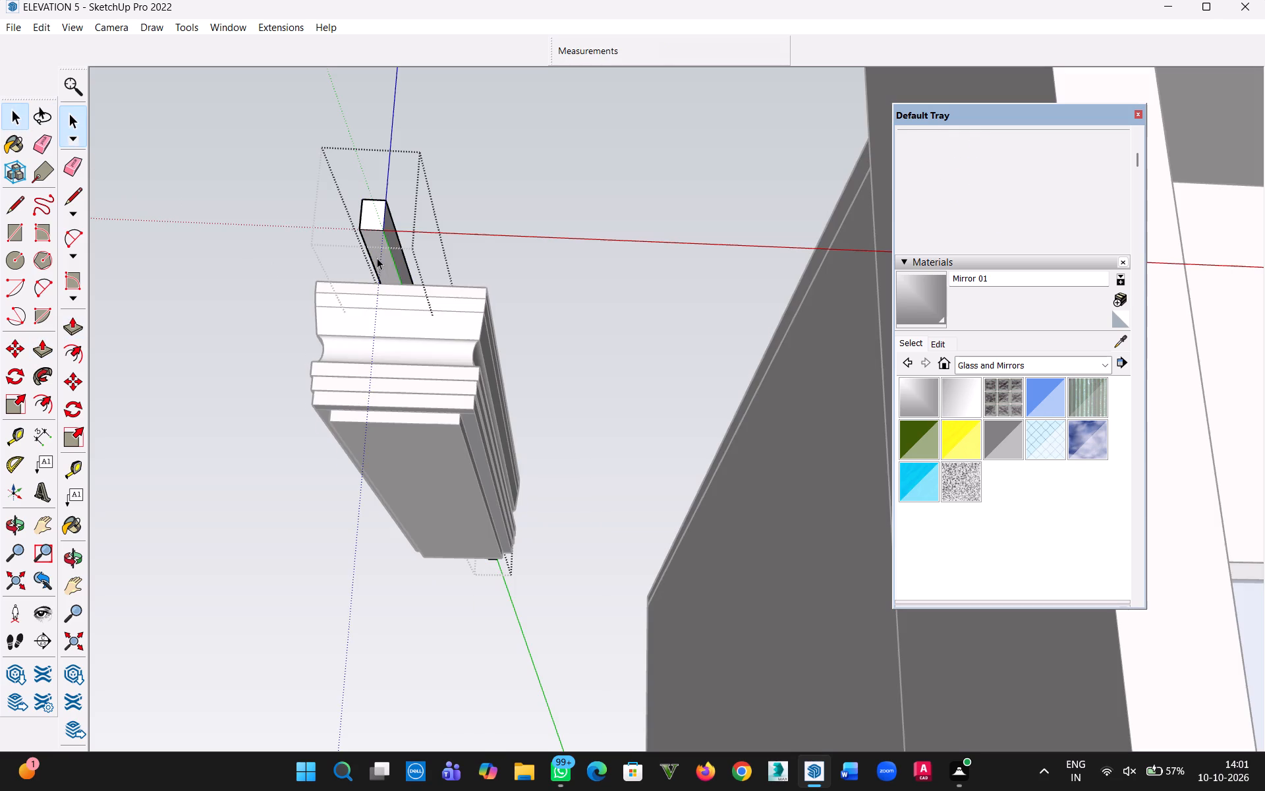
{"action": "key", "text": "p"}
{"action": "left_click", "coordinate": [385, 256]}
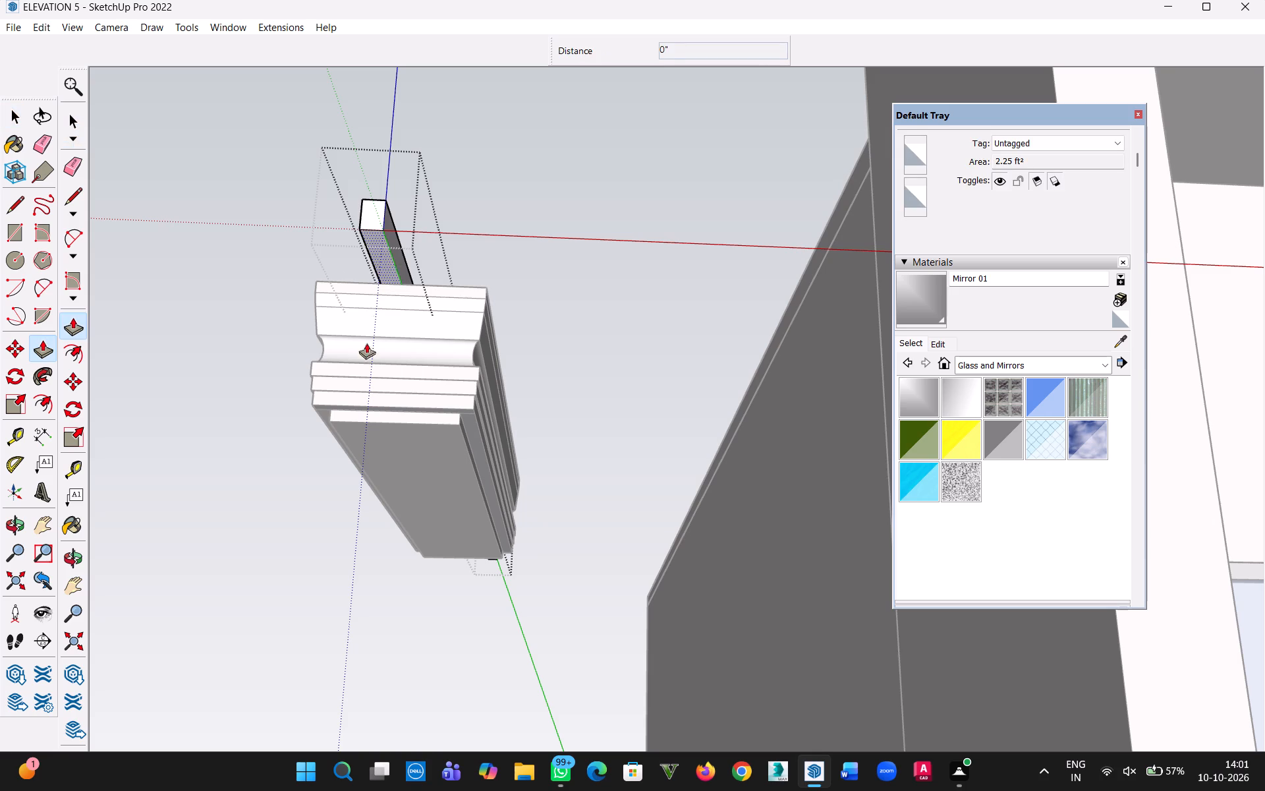
{"action": "left_click", "coordinate": [333, 473]}
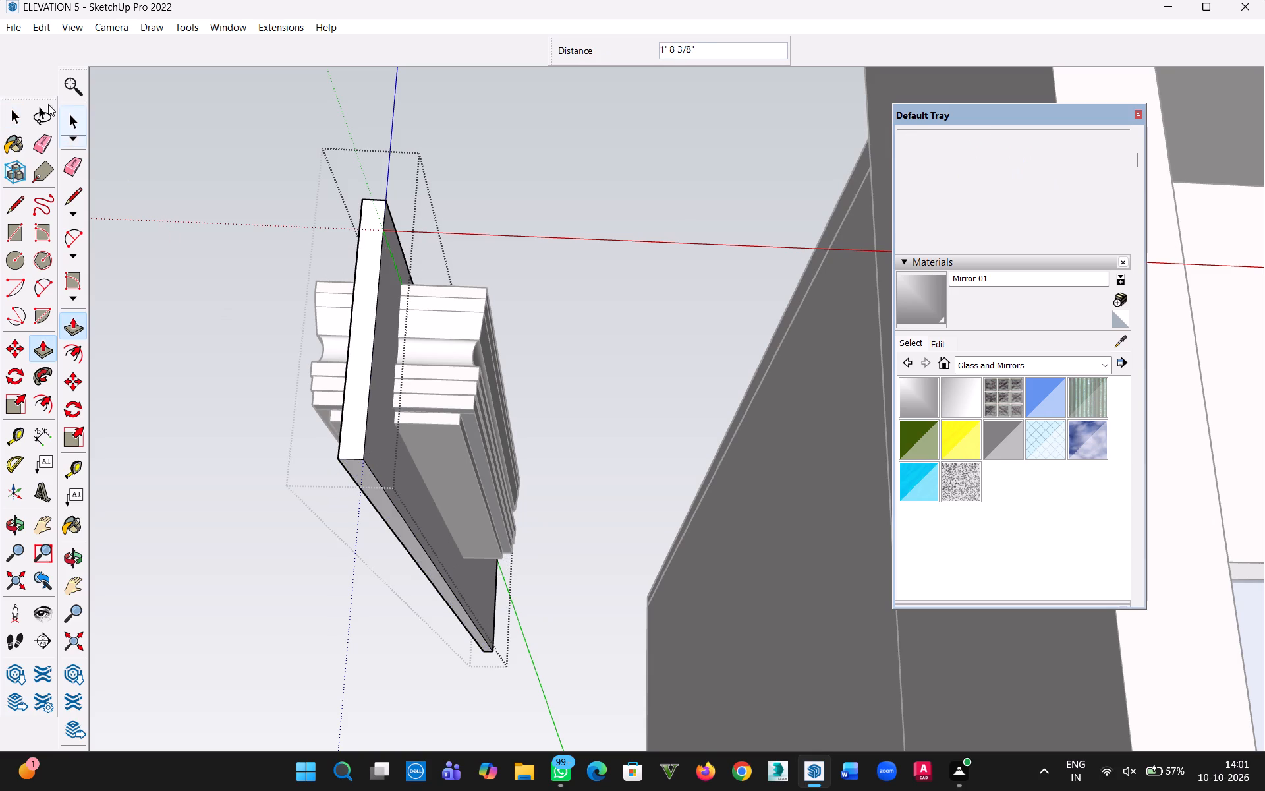
{"action": "left_click", "coordinate": [20, 117]}
{"action": "left_click", "coordinate": [210, 176]}
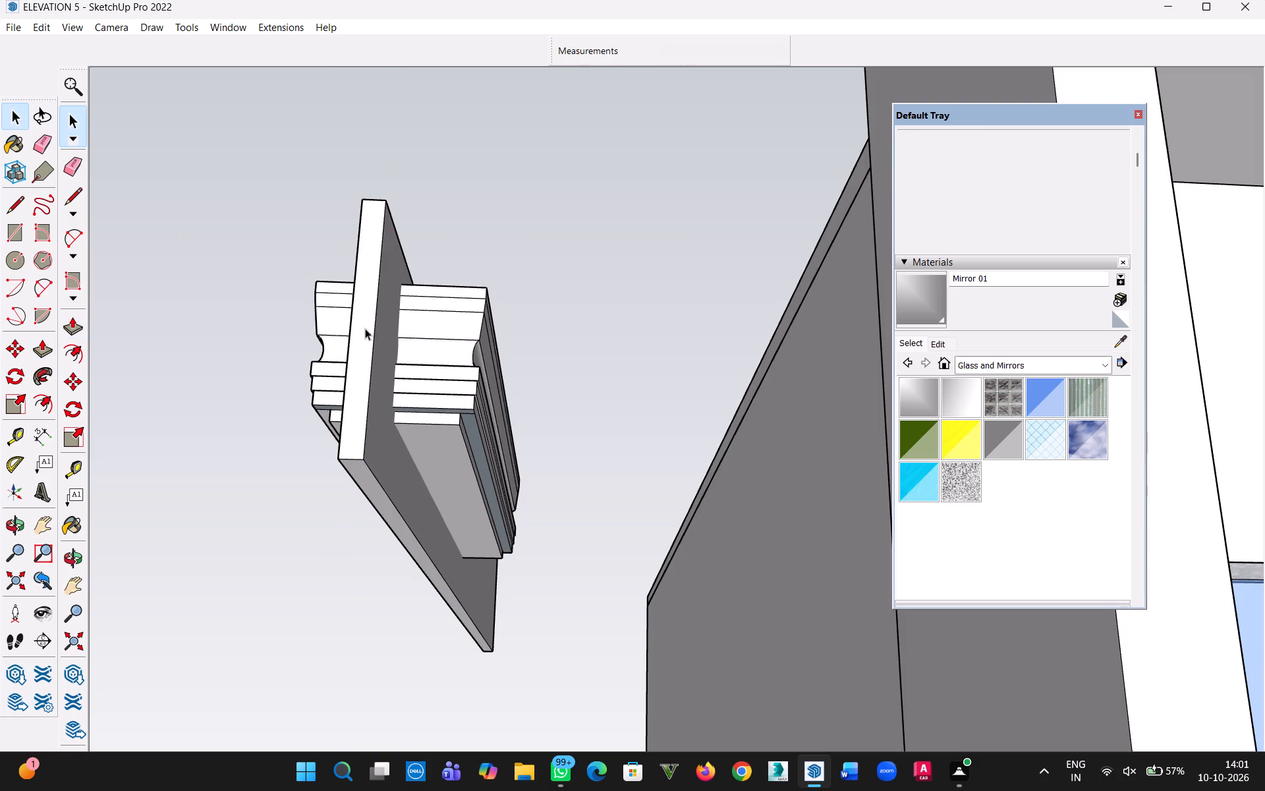
Explode the cutting bar's group and the pillar cap's group.
{"action": "left_click", "coordinate": [365, 328]}
{"action": "right_click", "coordinate": [365, 328]}
{"action": "left_click", "coordinate": [434, 434]}
{"action": "left_click", "coordinate": [436, 368]}
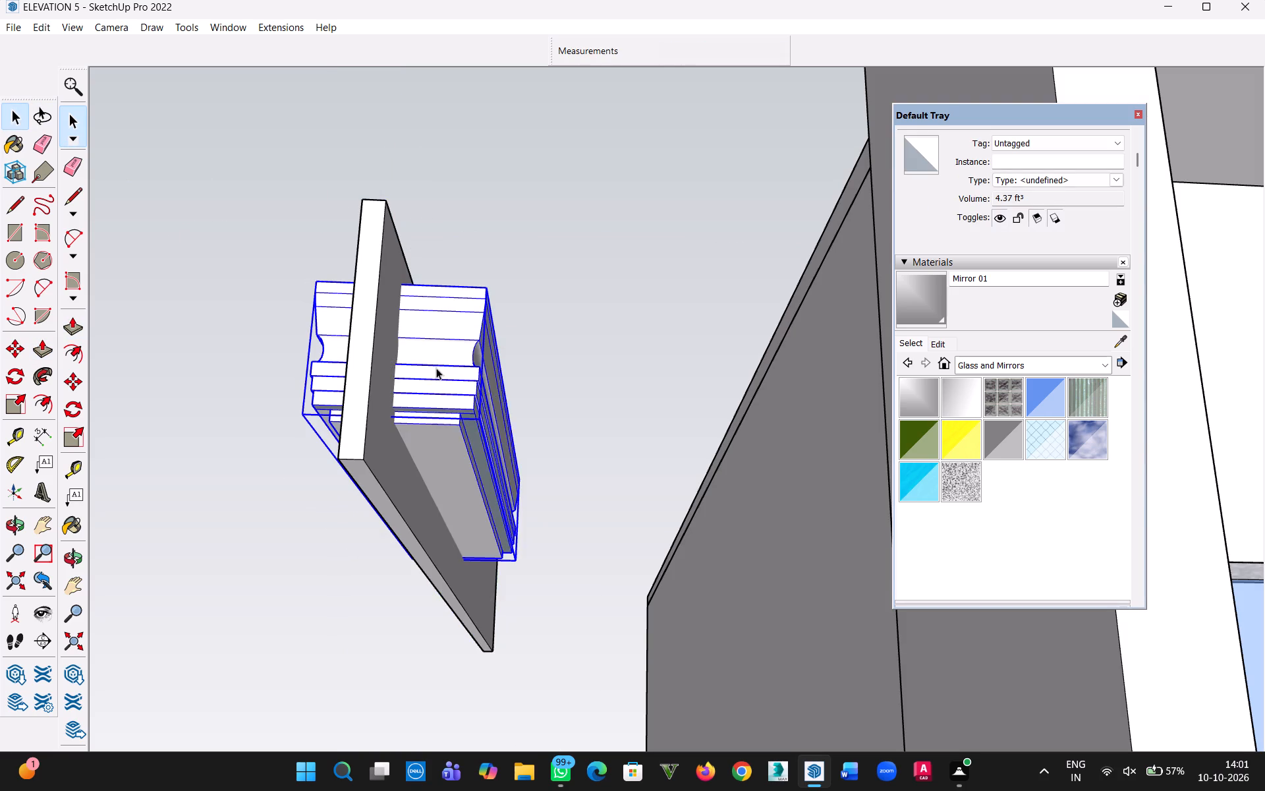
{"action": "right_click", "coordinate": [436, 368]}
{"action": "left_click", "coordinate": [483, 471]}
{"action": "left_click", "coordinate": [597, 292]}
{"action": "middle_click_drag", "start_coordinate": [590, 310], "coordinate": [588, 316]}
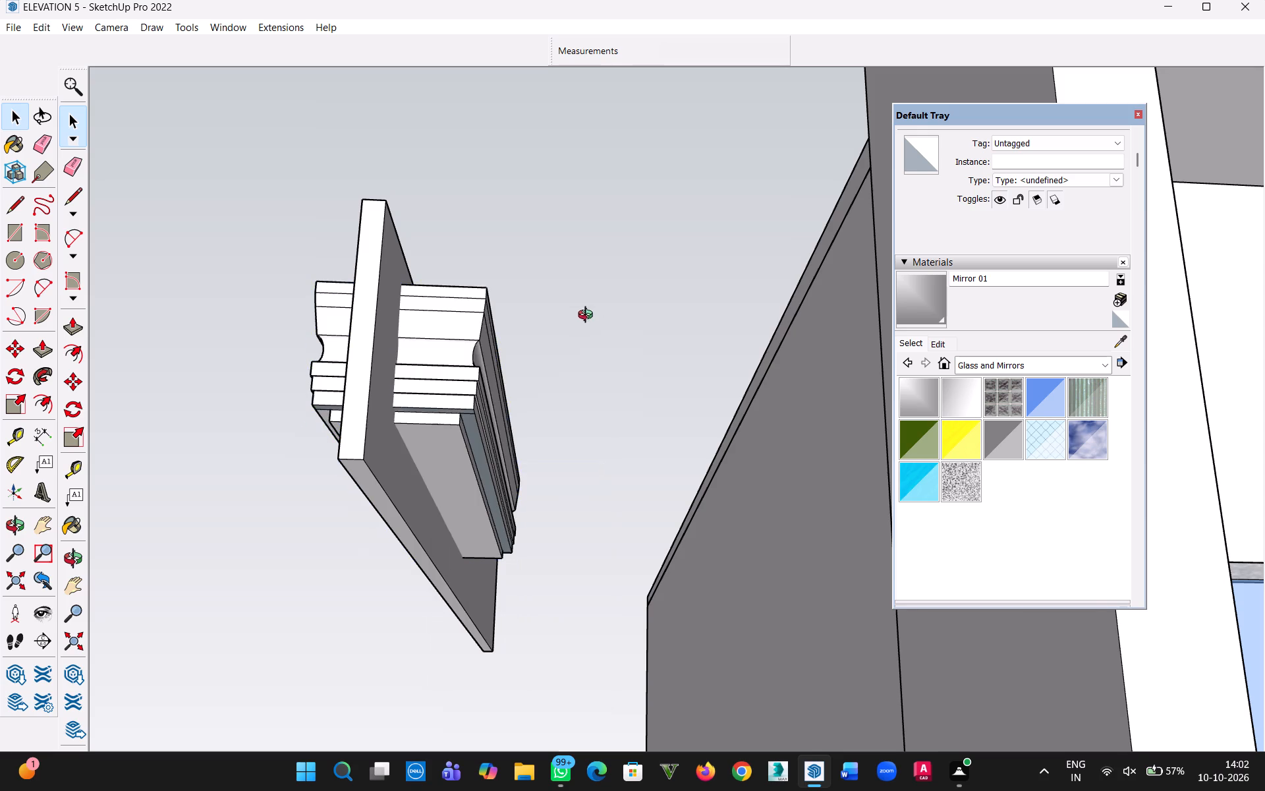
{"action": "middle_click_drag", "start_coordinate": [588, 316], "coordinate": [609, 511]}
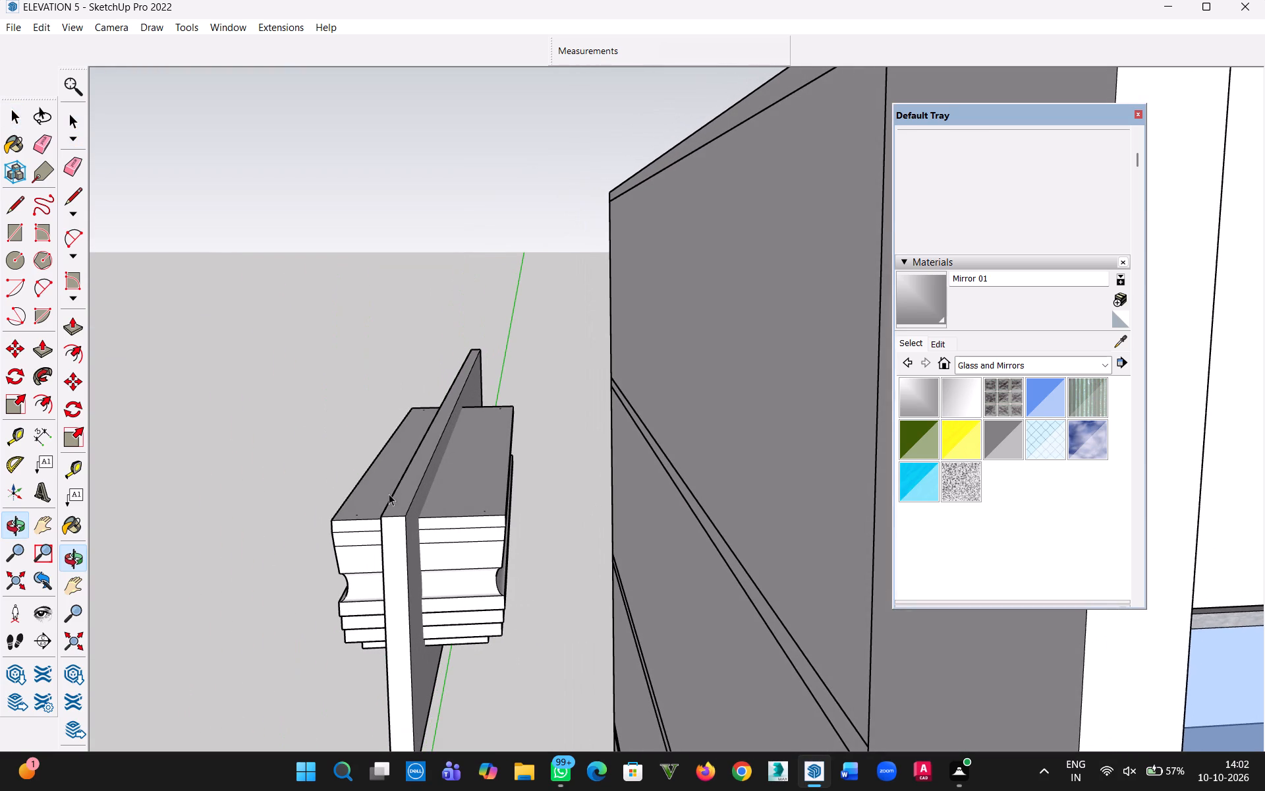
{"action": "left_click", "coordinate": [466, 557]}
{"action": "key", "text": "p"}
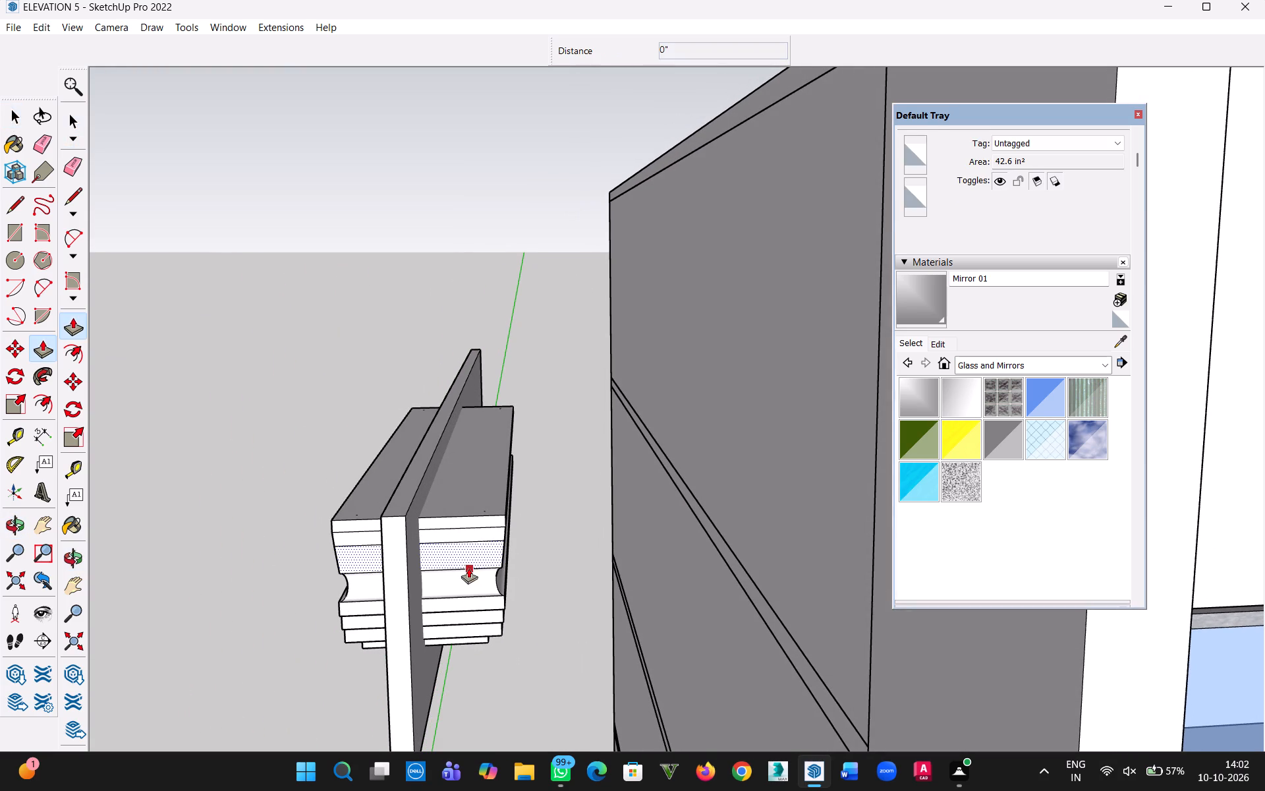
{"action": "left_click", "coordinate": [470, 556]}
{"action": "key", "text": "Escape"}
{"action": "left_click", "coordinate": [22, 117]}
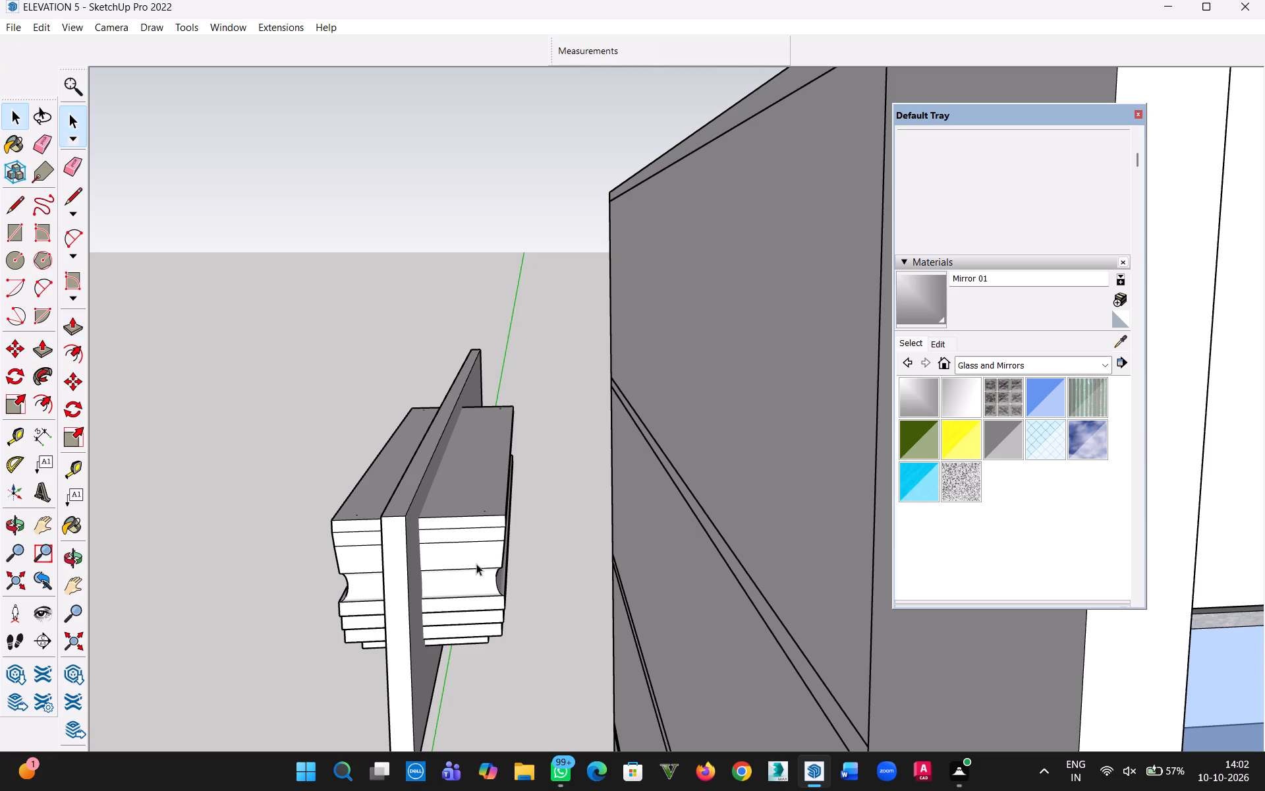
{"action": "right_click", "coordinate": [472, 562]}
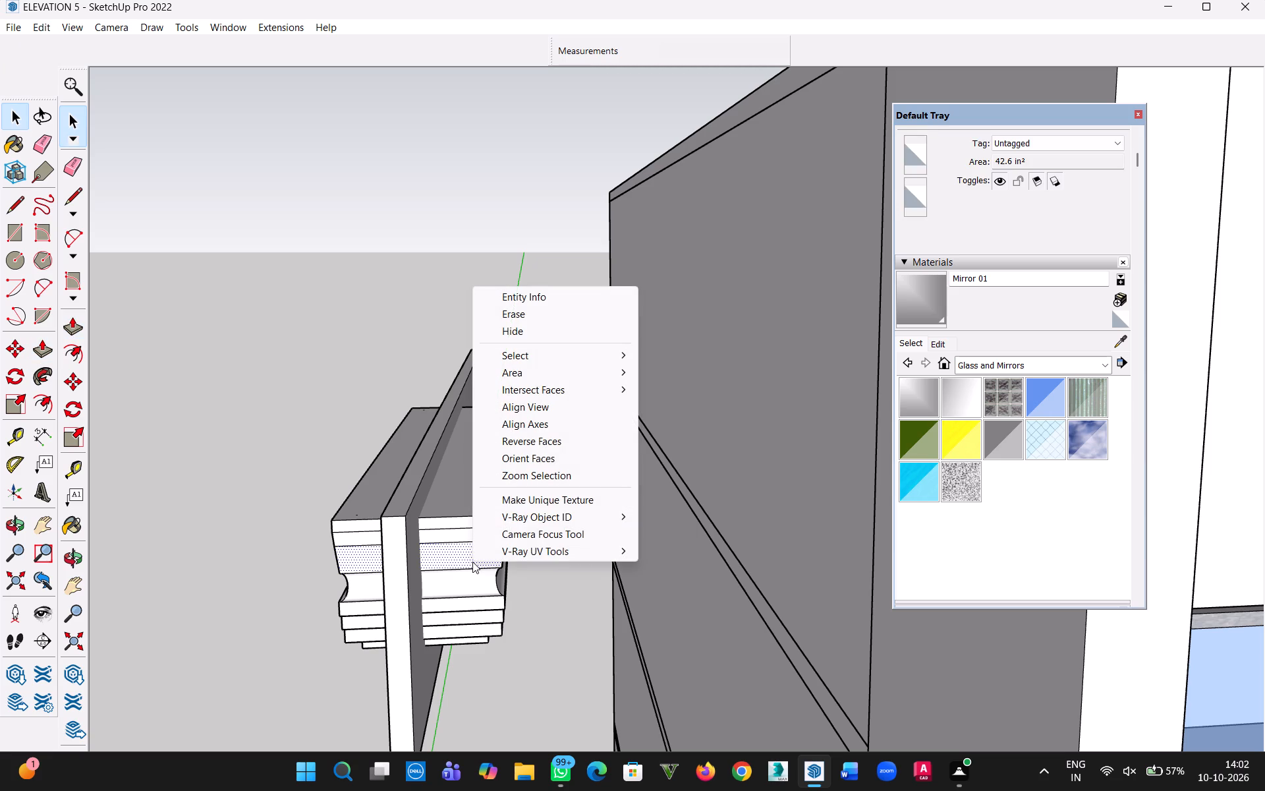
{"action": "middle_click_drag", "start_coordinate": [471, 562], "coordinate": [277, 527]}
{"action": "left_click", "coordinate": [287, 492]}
Draw connected lines down the cap profile where it meets the bar, from the top corner to the cove's upper edge.
{"action": "middle_click_drag", "start_coordinate": [440, 546], "coordinate": [96, 461]}
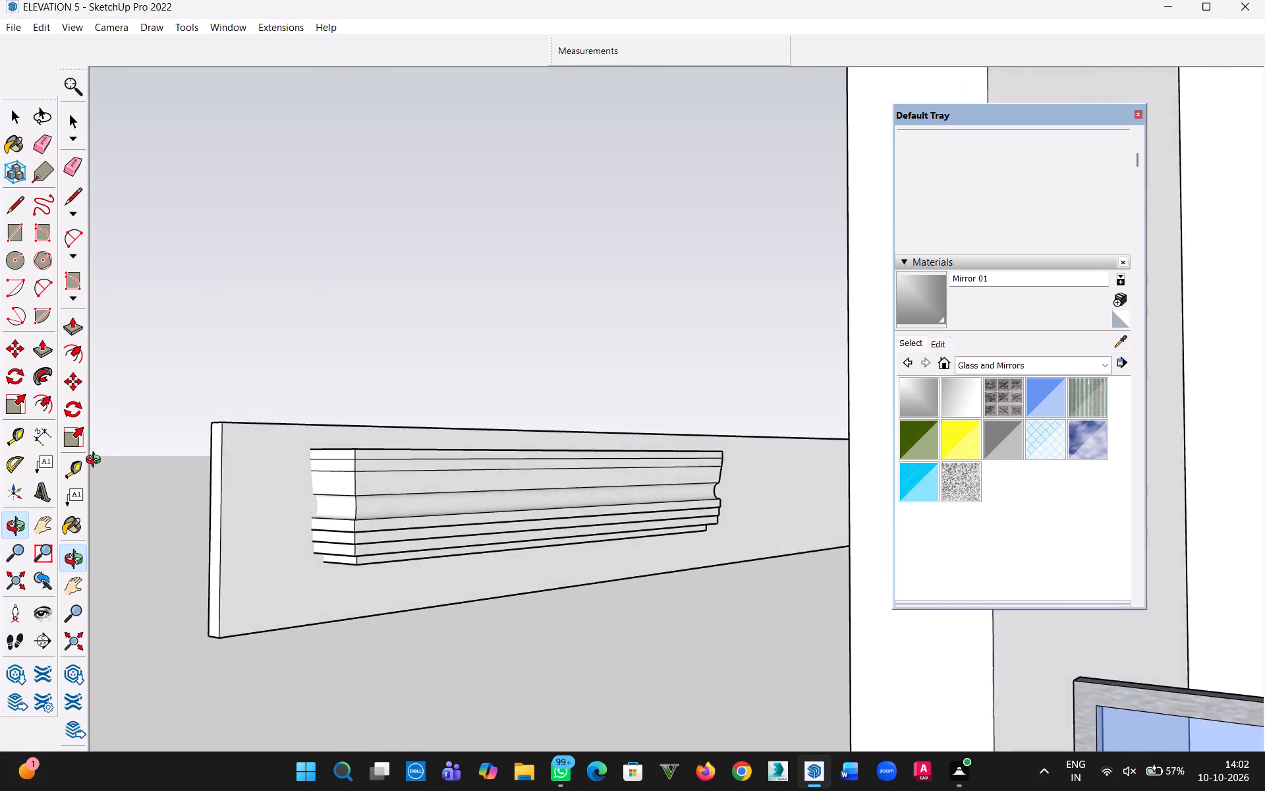
{"action": "middle_click_drag", "start_coordinate": [96, 461], "coordinate": [279, 555]}
{"action": "scroll", "coordinate": [420, 607], "scroll_direction": "up", "scroll_amount": 7}
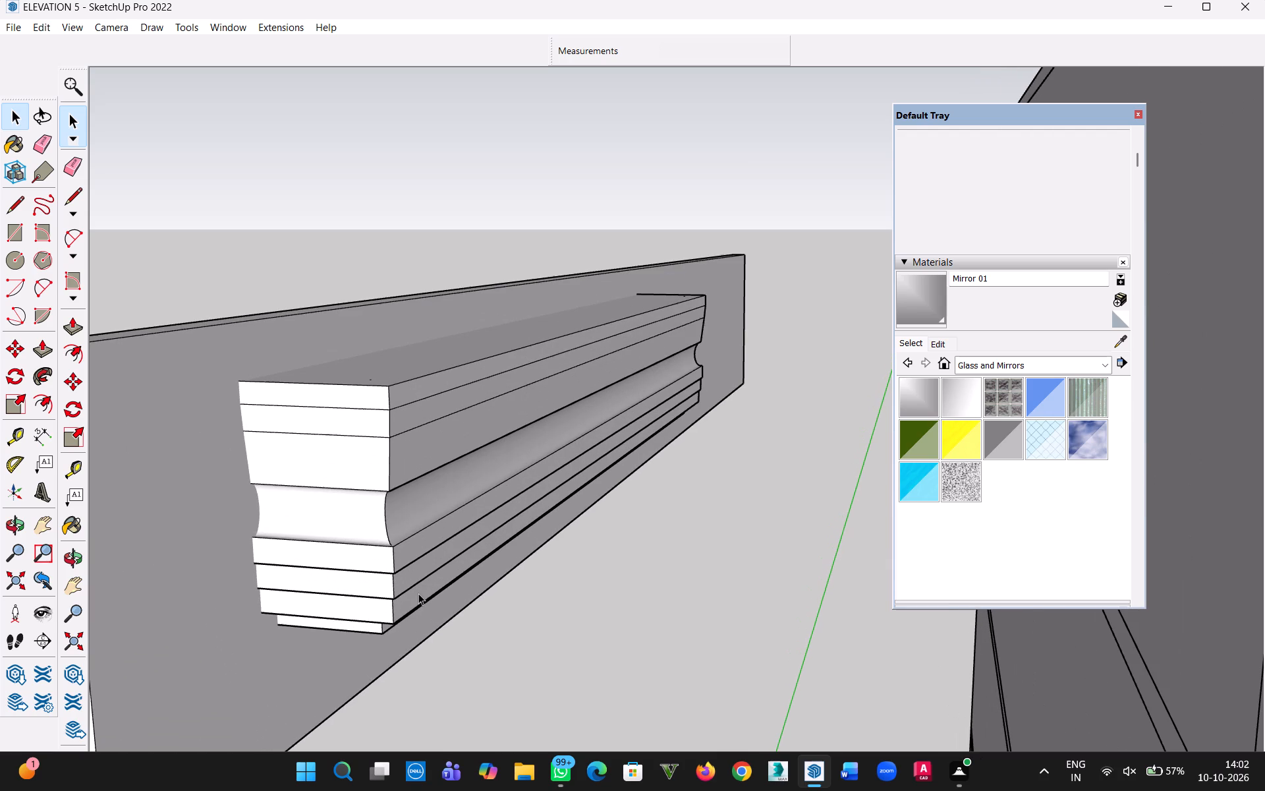
{"action": "key", "text": "l"}
{"action": "left_click", "coordinate": [239, 384]}
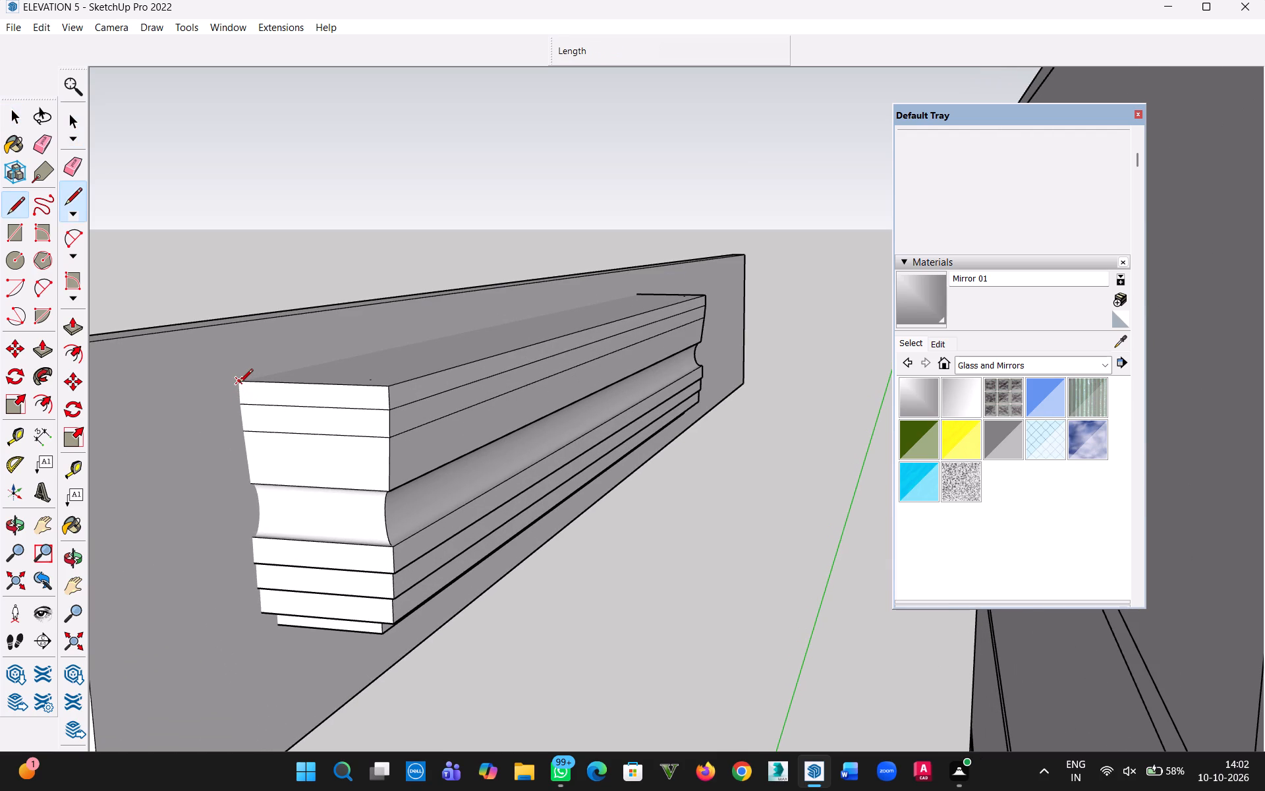
{"action": "left_click", "coordinate": [237, 406]}
{"action": "left_click", "coordinate": [243, 432]}
{"action": "left_click", "coordinate": [252, 481]}
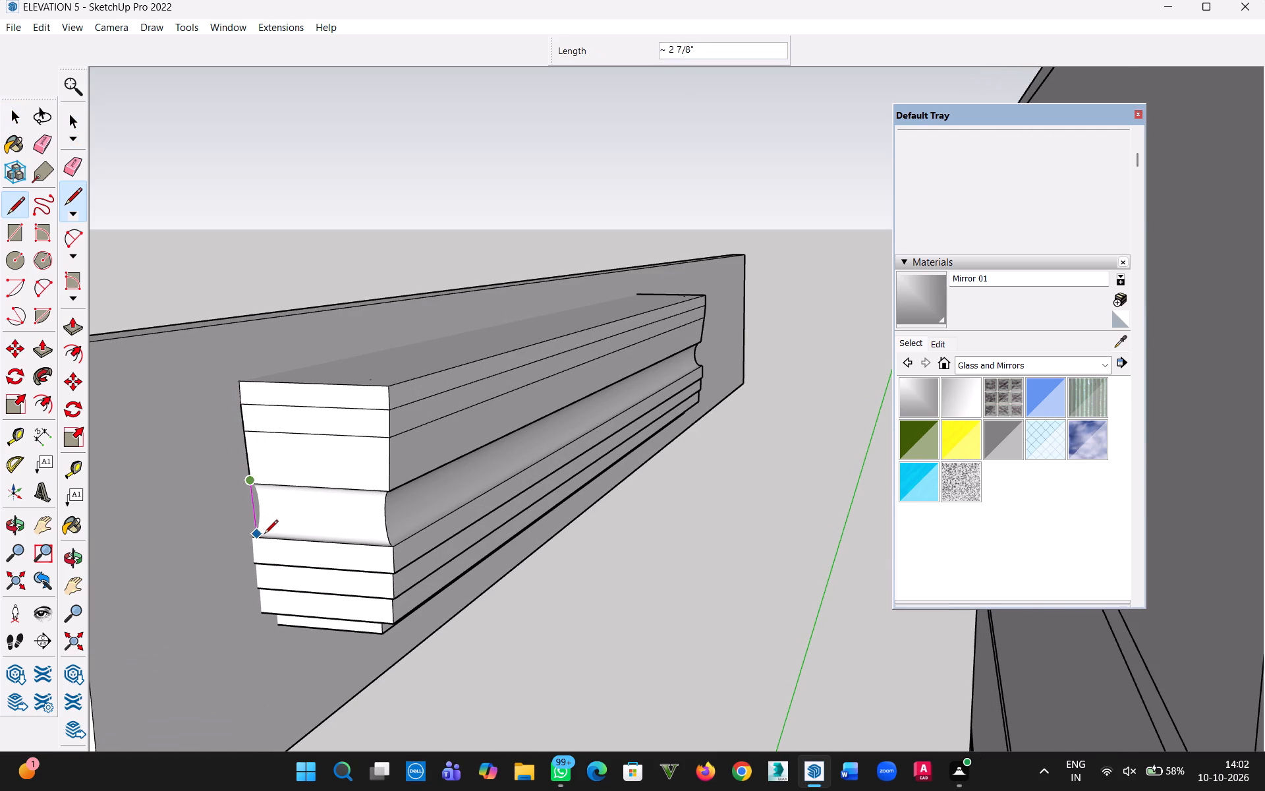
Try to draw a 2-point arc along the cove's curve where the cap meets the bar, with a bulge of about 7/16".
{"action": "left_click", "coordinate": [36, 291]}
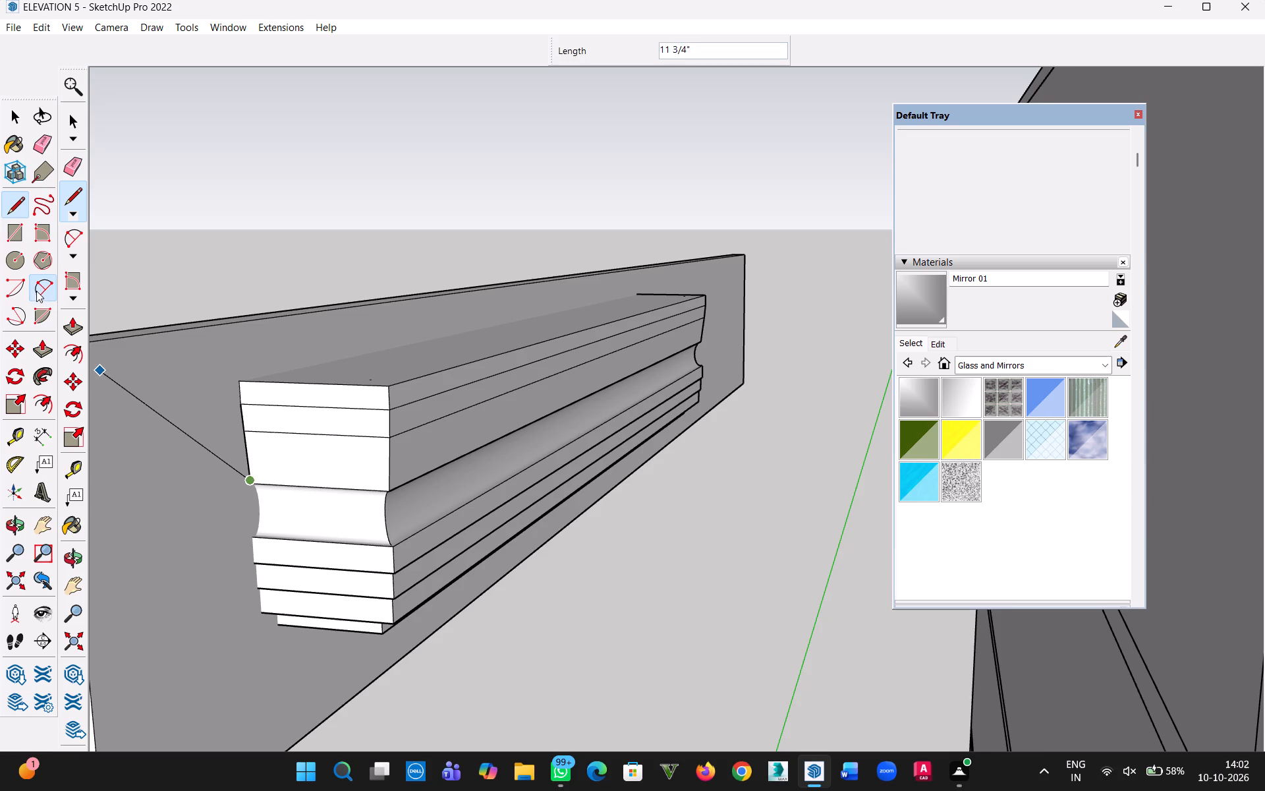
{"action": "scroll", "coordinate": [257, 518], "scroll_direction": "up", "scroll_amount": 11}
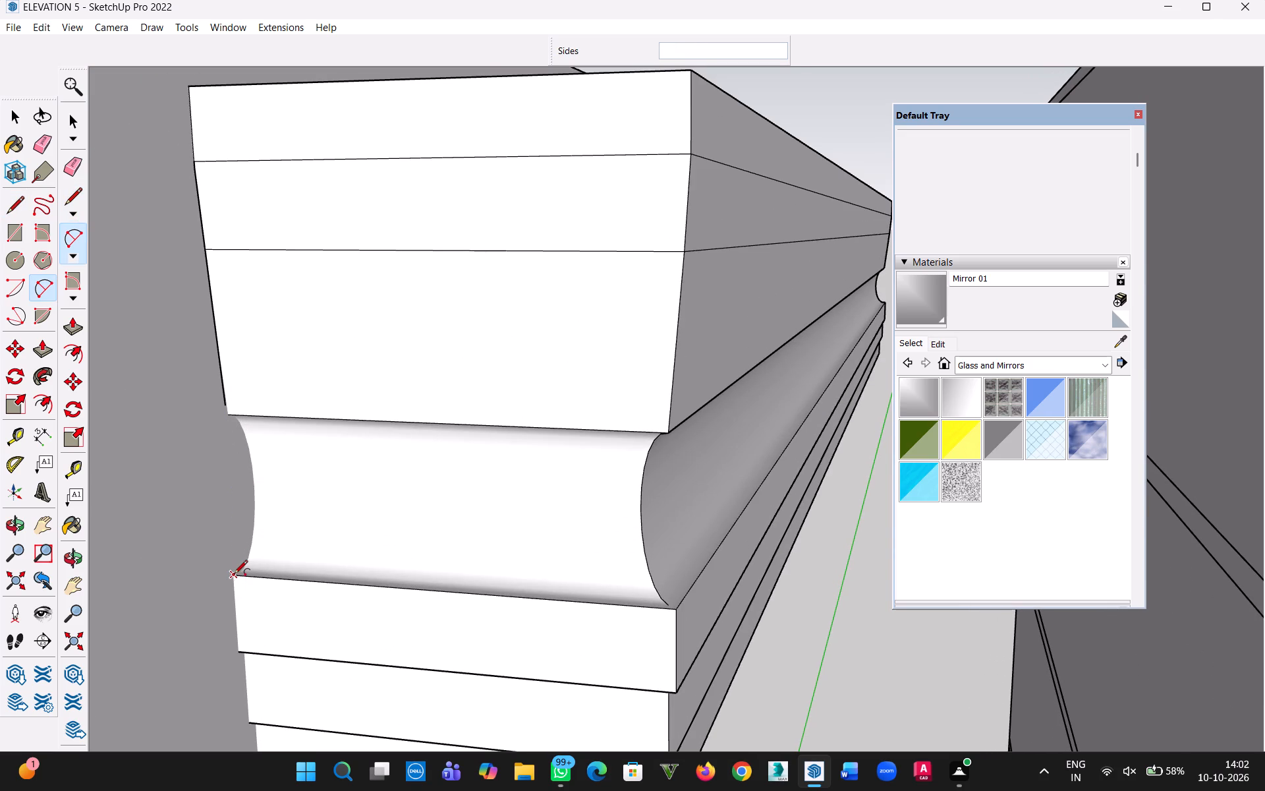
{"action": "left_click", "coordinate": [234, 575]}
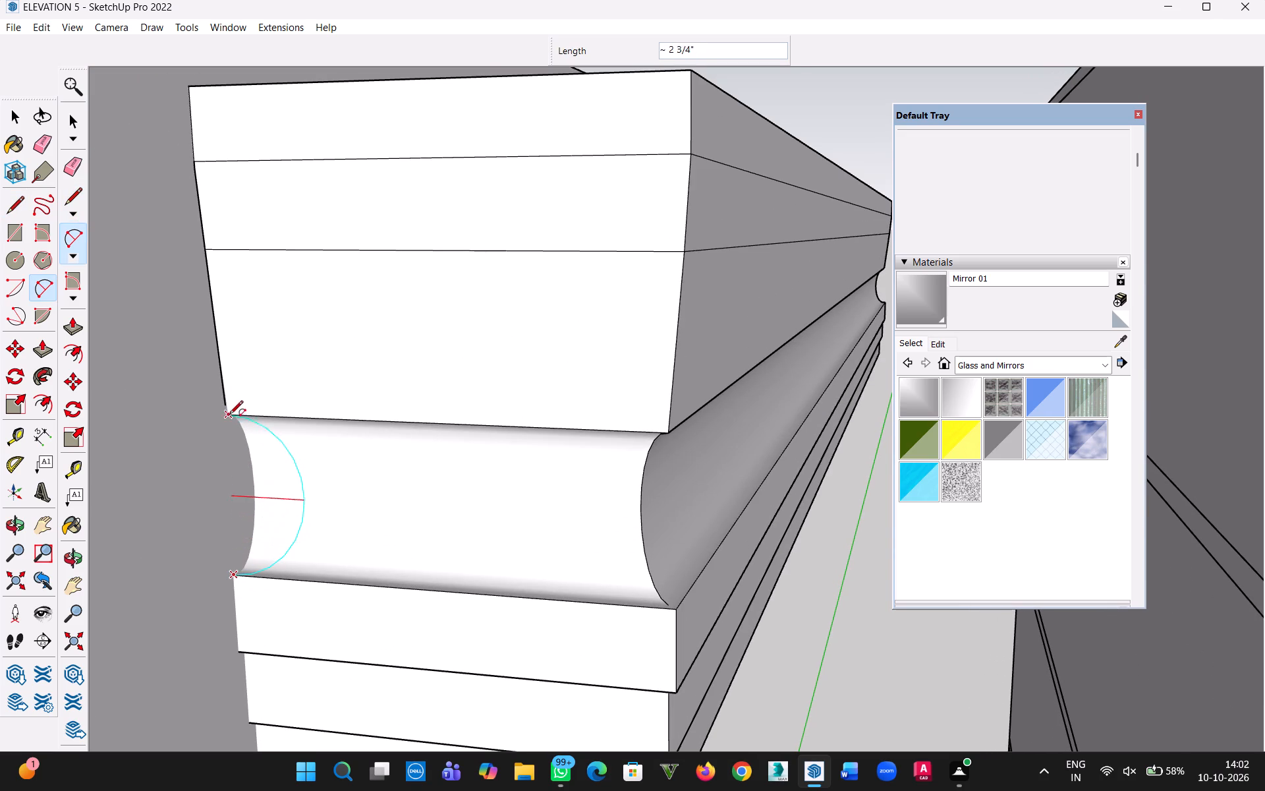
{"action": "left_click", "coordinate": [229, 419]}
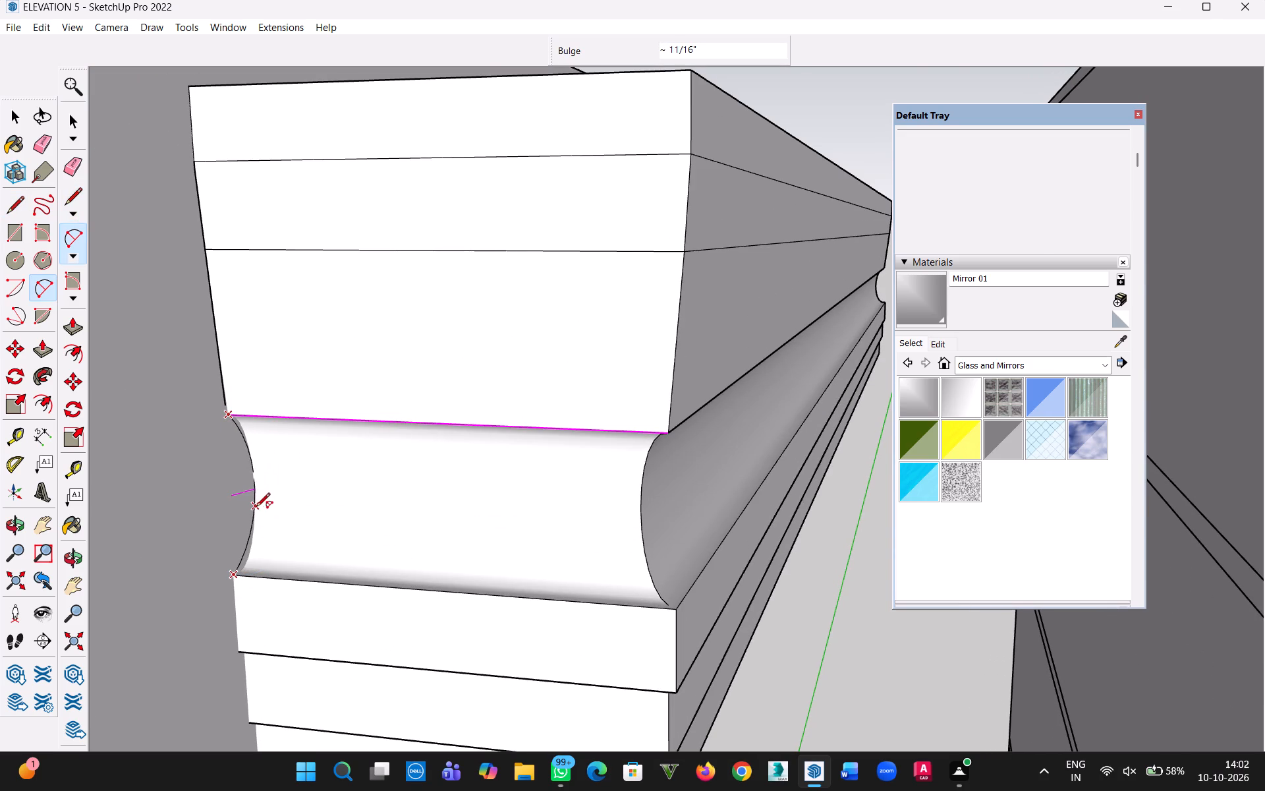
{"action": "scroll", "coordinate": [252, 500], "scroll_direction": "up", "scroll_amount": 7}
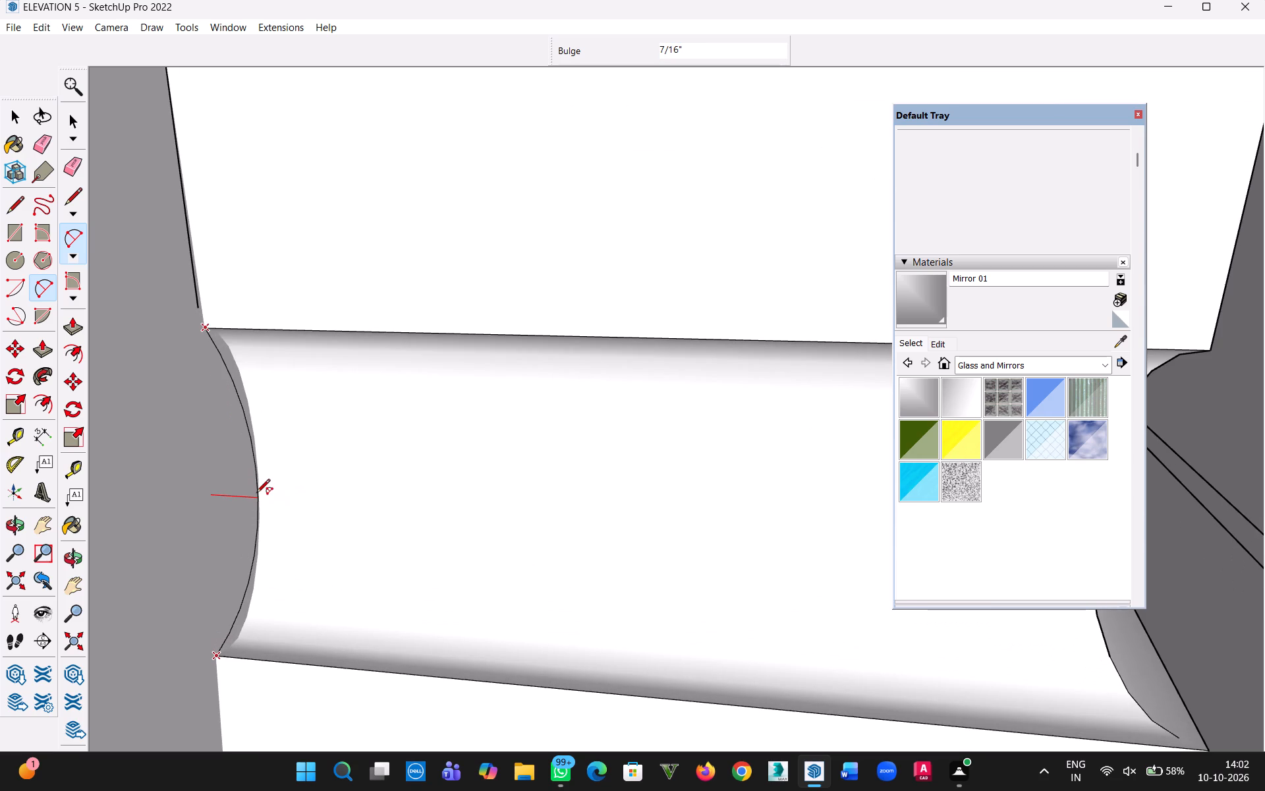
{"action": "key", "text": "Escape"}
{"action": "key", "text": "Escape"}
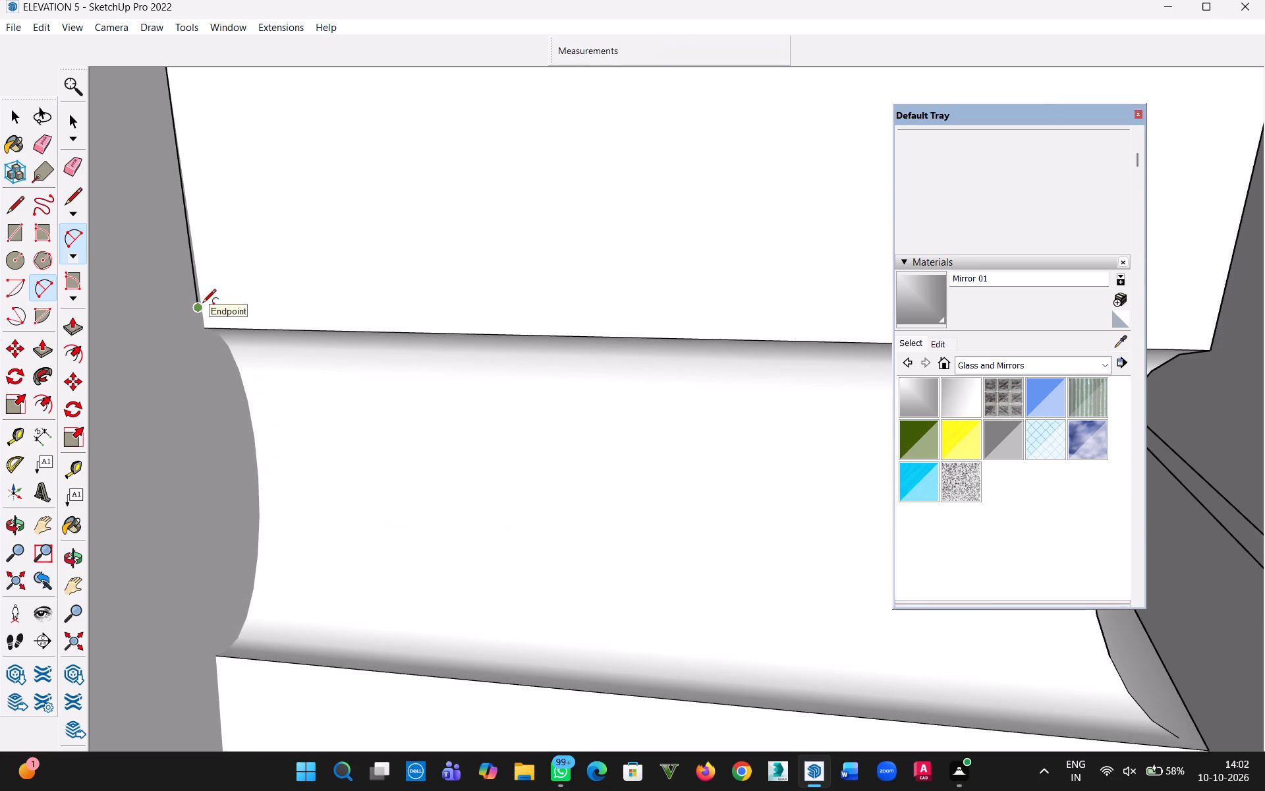
Undo the pillar cap's traced profile lines, the group explosions and the 2" cutting bar, leaving the cap whole.
{"action": "key", "text": "Escape"}
{"action": "key", "text": "Escape"}
{"action": "key", "text": "ctrl+z"}
{"action": "key", "text": "ctrl+z"}
{"action": "key", "text": "ctrl+z"}
{"action": "key", "text": "ctrl+z"}
{"action": "key", "text": "ctrl+z"}
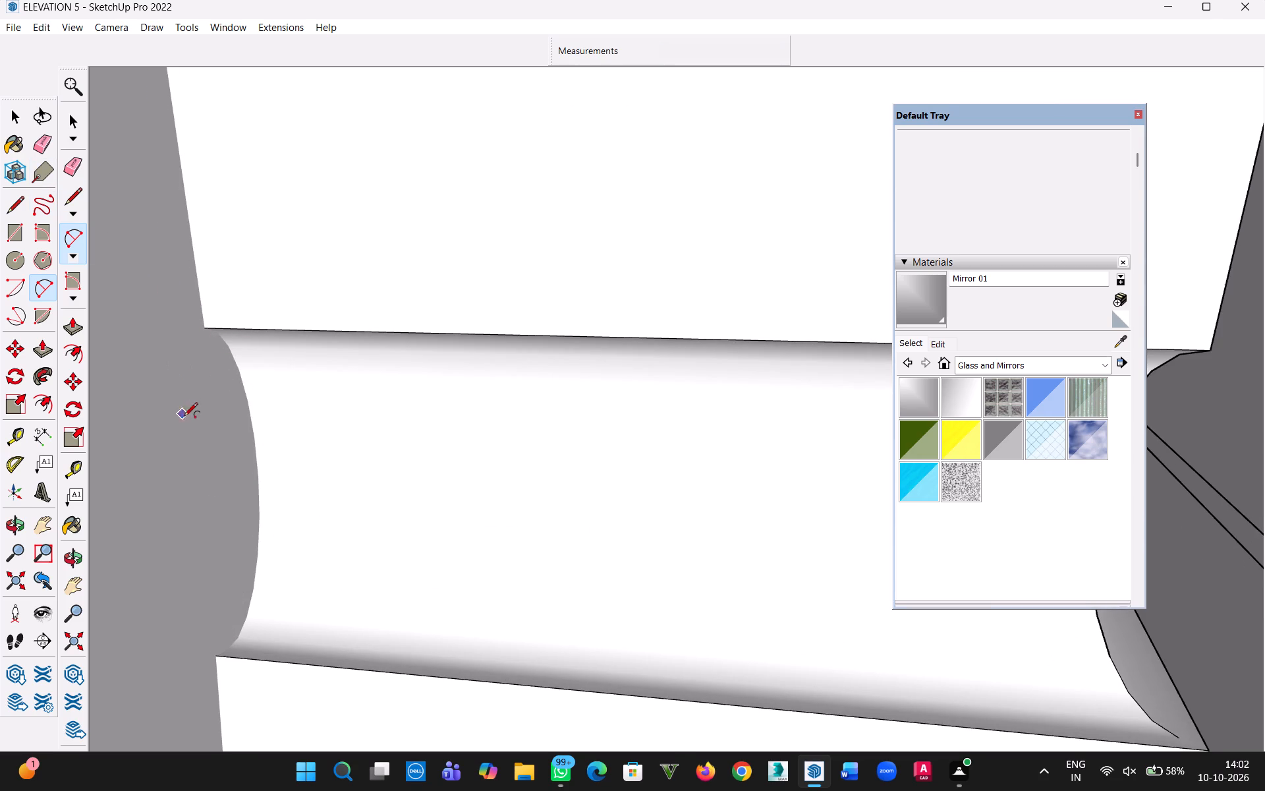
{"action": "scroll", "coordinate": [188, 430], "scroll_direction": "down", "scroll_amount": 20}
{"action": "scroll", "coordinate": [188, 430], "scroll_direction": "down", "scroll_amount": 2}
{"action": "key", "text": "ctrl+z"}
{"action": "key", "text": "ctrl+z"}
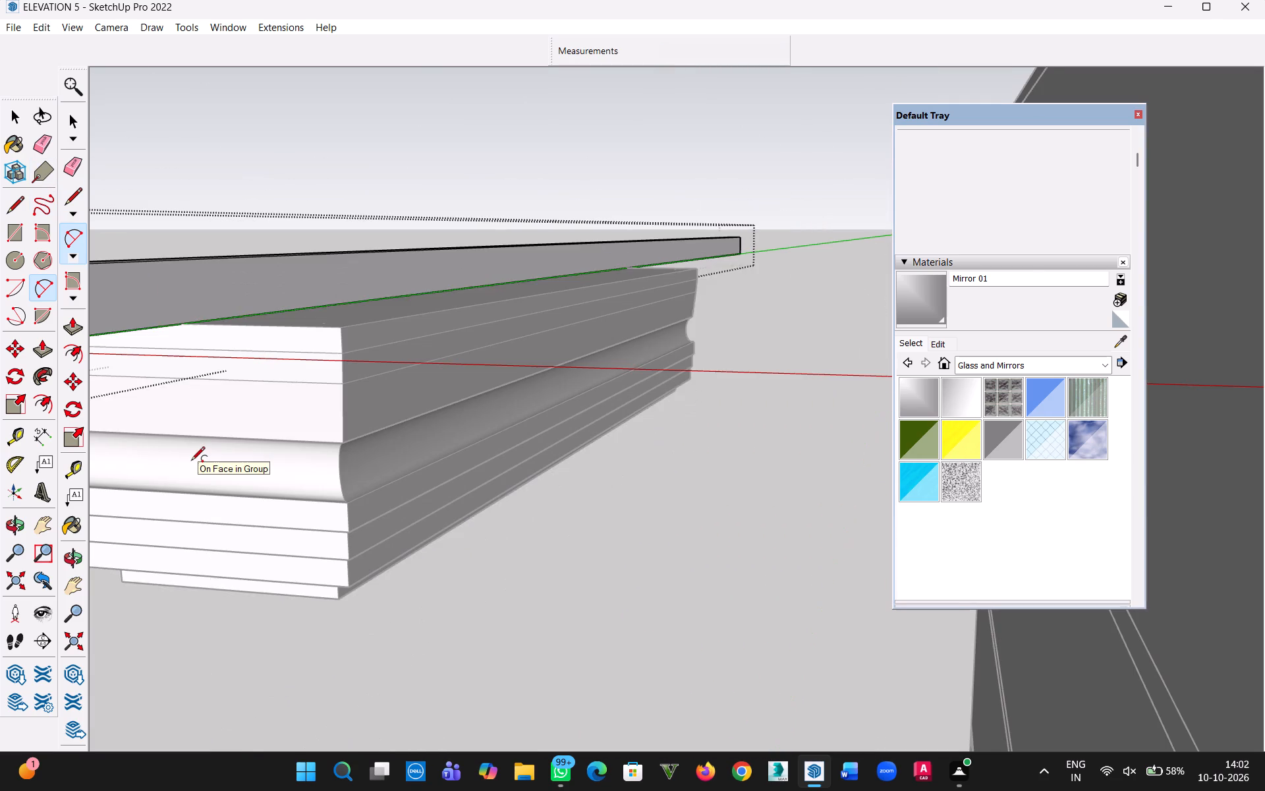
{"action": "key", "text": "ctrl+z"}
{"action": "key", "text": "ctrl+z"}
{"action": "key", "text": "ctrl+z"}
{"action": "key", "text": "ctrl+z"}
{"action": "key", "text": "ctrl+z"}
{"action": "key", "text": "ctrl+z"}
{"action": "key", "text": "ctrl+z"}
{"action": "key", "text": "ctrl+z"}
{"action": "key", "text": "ctrl+z"}
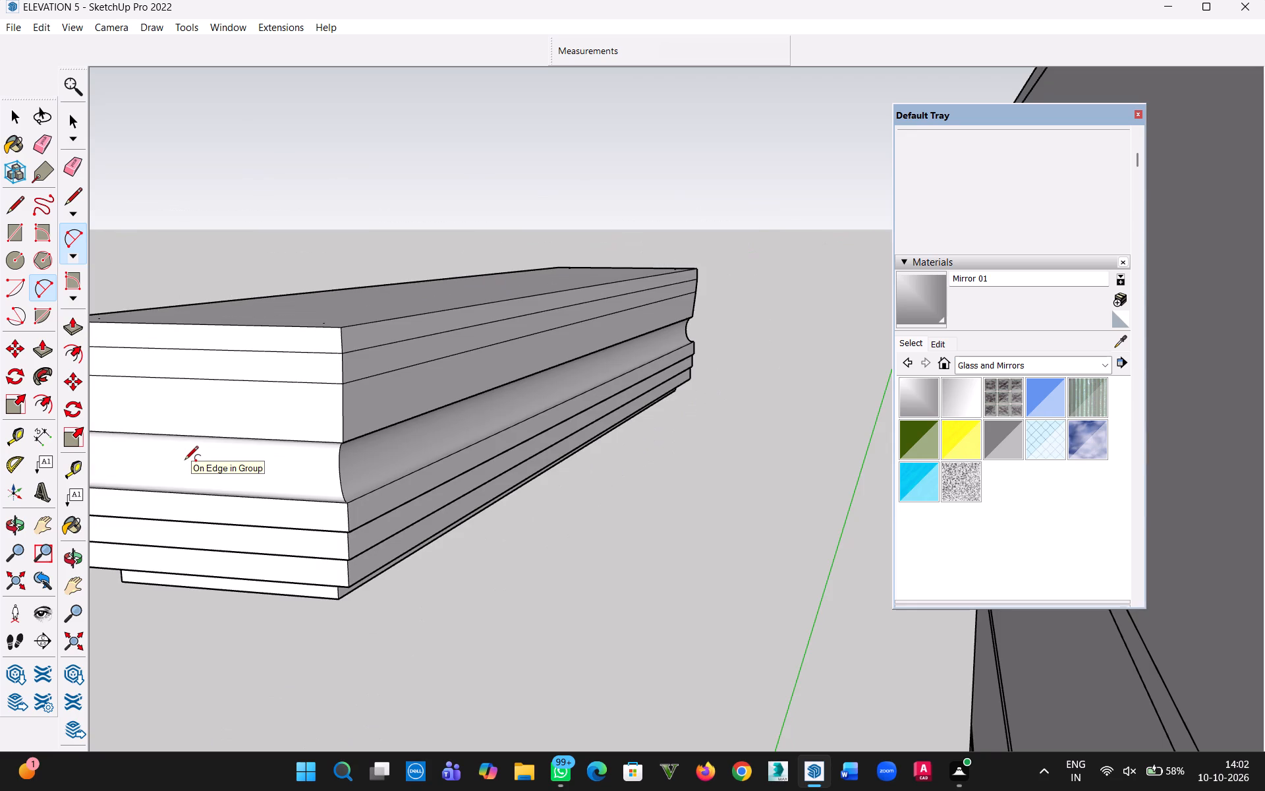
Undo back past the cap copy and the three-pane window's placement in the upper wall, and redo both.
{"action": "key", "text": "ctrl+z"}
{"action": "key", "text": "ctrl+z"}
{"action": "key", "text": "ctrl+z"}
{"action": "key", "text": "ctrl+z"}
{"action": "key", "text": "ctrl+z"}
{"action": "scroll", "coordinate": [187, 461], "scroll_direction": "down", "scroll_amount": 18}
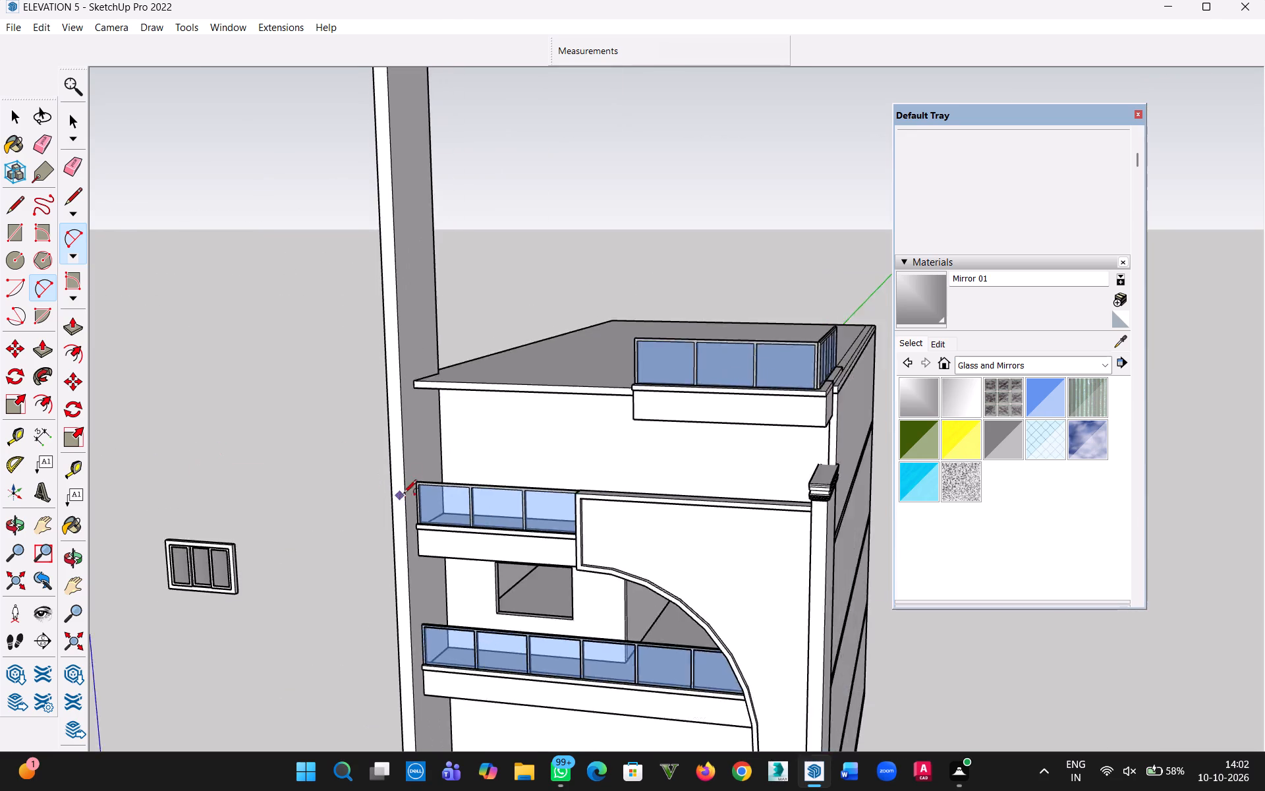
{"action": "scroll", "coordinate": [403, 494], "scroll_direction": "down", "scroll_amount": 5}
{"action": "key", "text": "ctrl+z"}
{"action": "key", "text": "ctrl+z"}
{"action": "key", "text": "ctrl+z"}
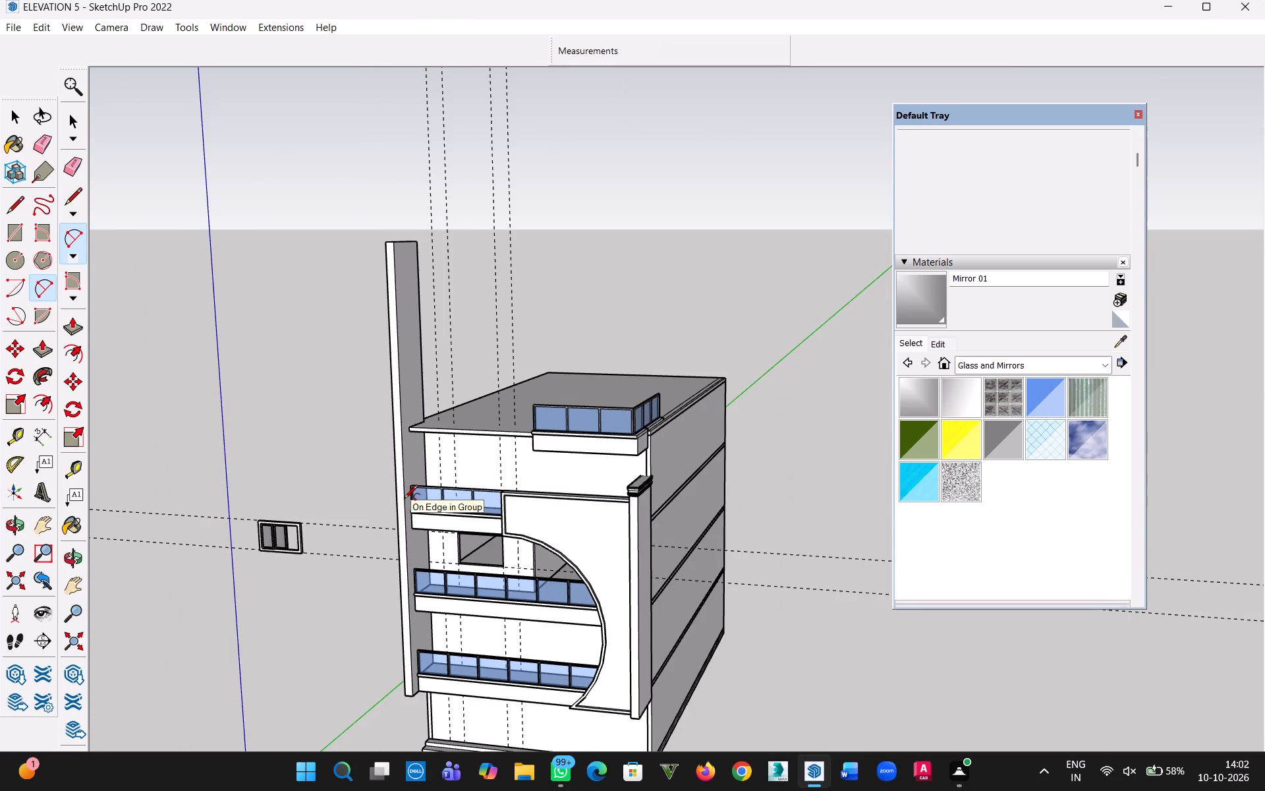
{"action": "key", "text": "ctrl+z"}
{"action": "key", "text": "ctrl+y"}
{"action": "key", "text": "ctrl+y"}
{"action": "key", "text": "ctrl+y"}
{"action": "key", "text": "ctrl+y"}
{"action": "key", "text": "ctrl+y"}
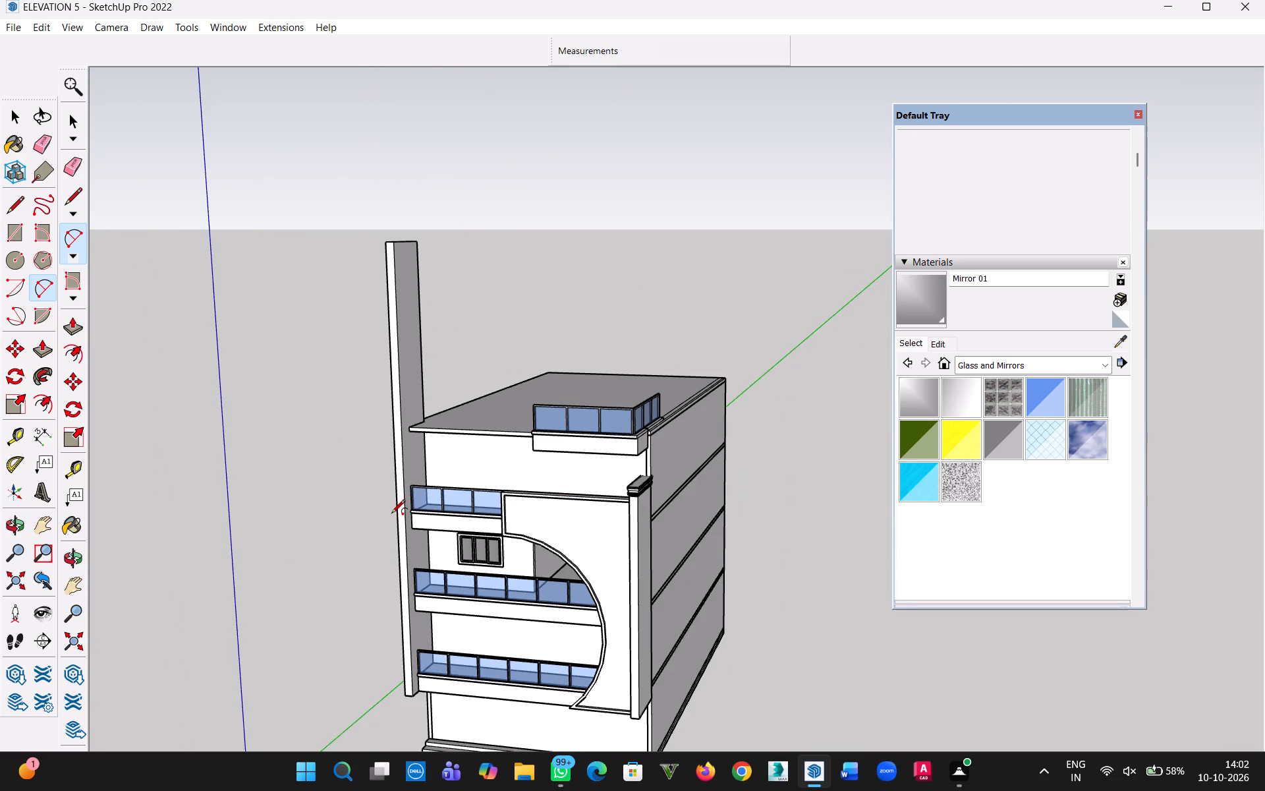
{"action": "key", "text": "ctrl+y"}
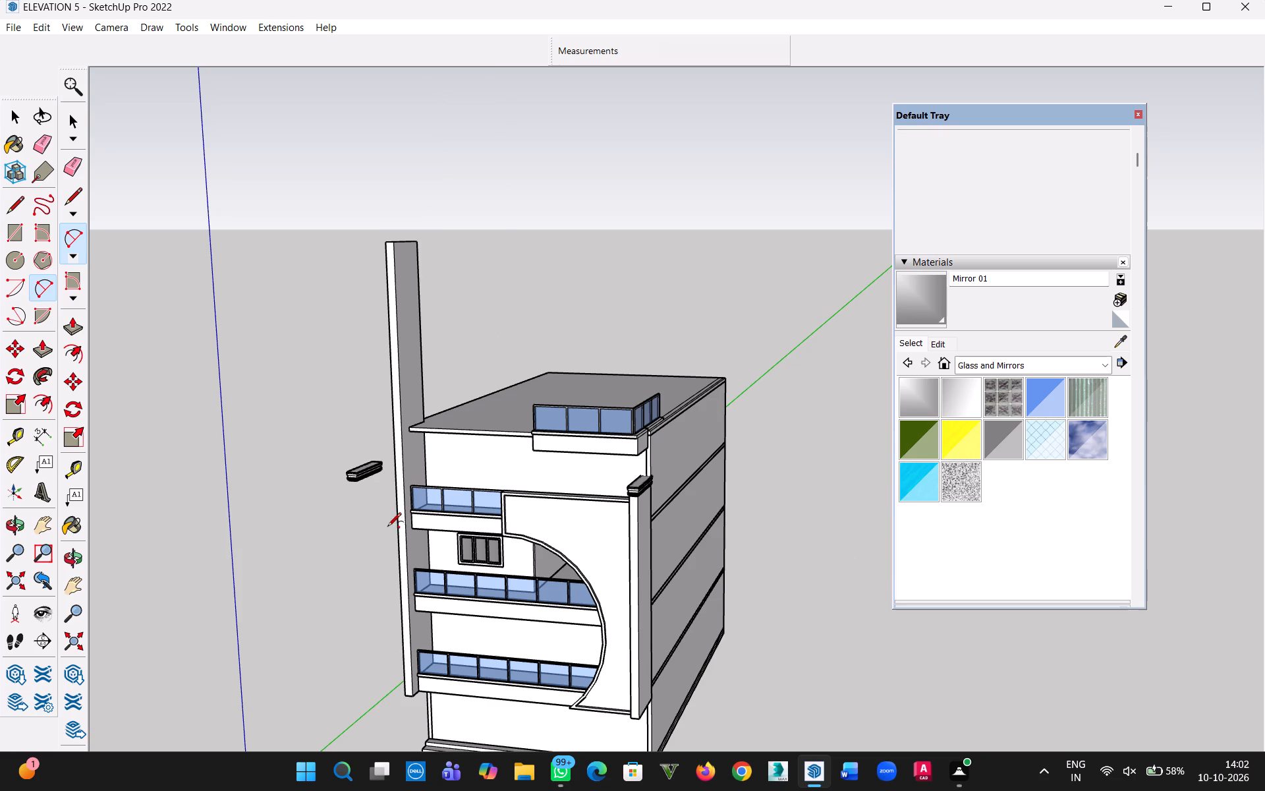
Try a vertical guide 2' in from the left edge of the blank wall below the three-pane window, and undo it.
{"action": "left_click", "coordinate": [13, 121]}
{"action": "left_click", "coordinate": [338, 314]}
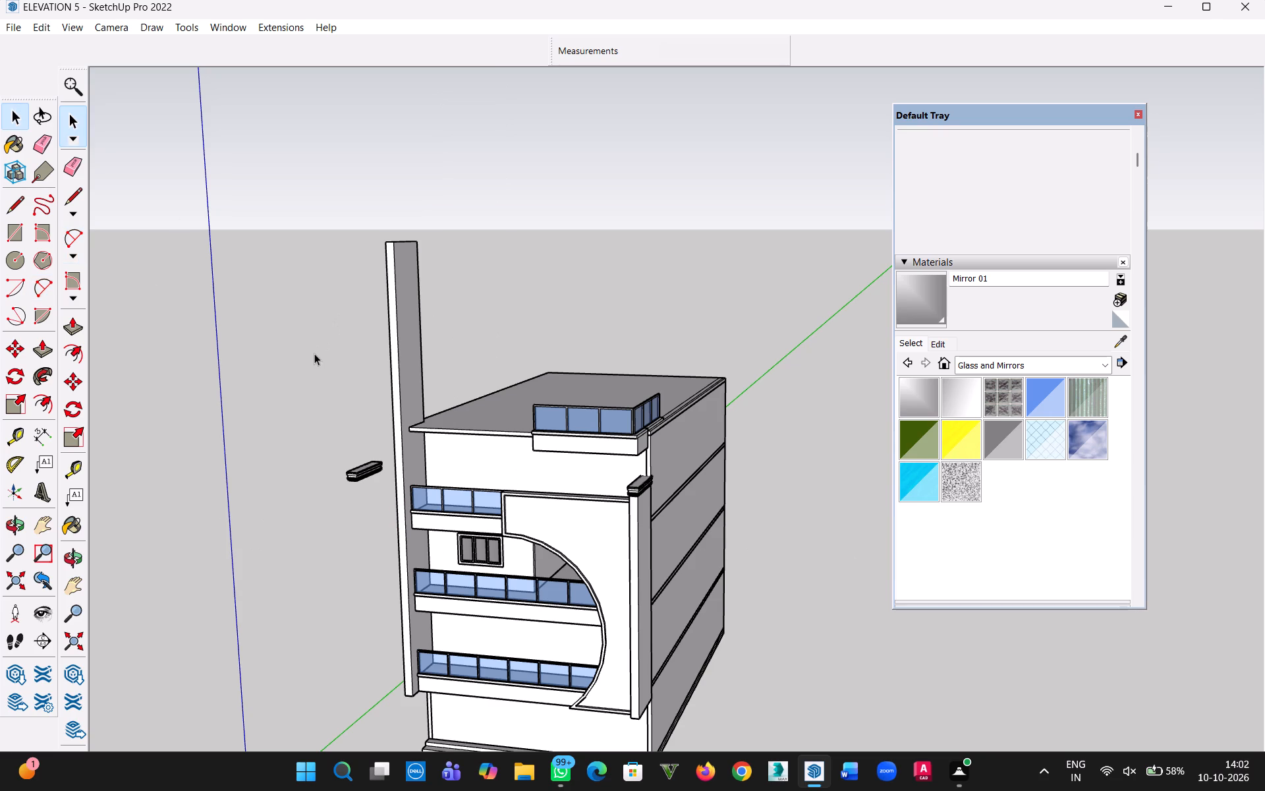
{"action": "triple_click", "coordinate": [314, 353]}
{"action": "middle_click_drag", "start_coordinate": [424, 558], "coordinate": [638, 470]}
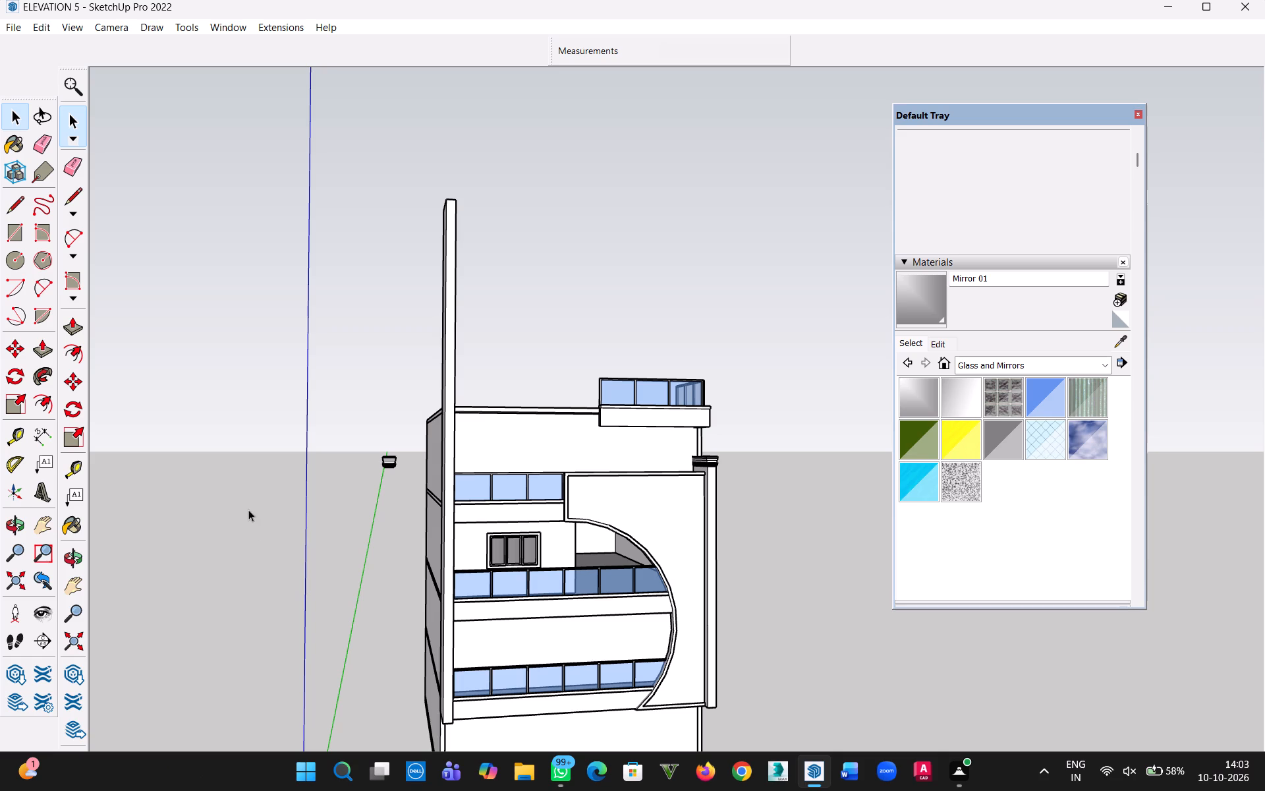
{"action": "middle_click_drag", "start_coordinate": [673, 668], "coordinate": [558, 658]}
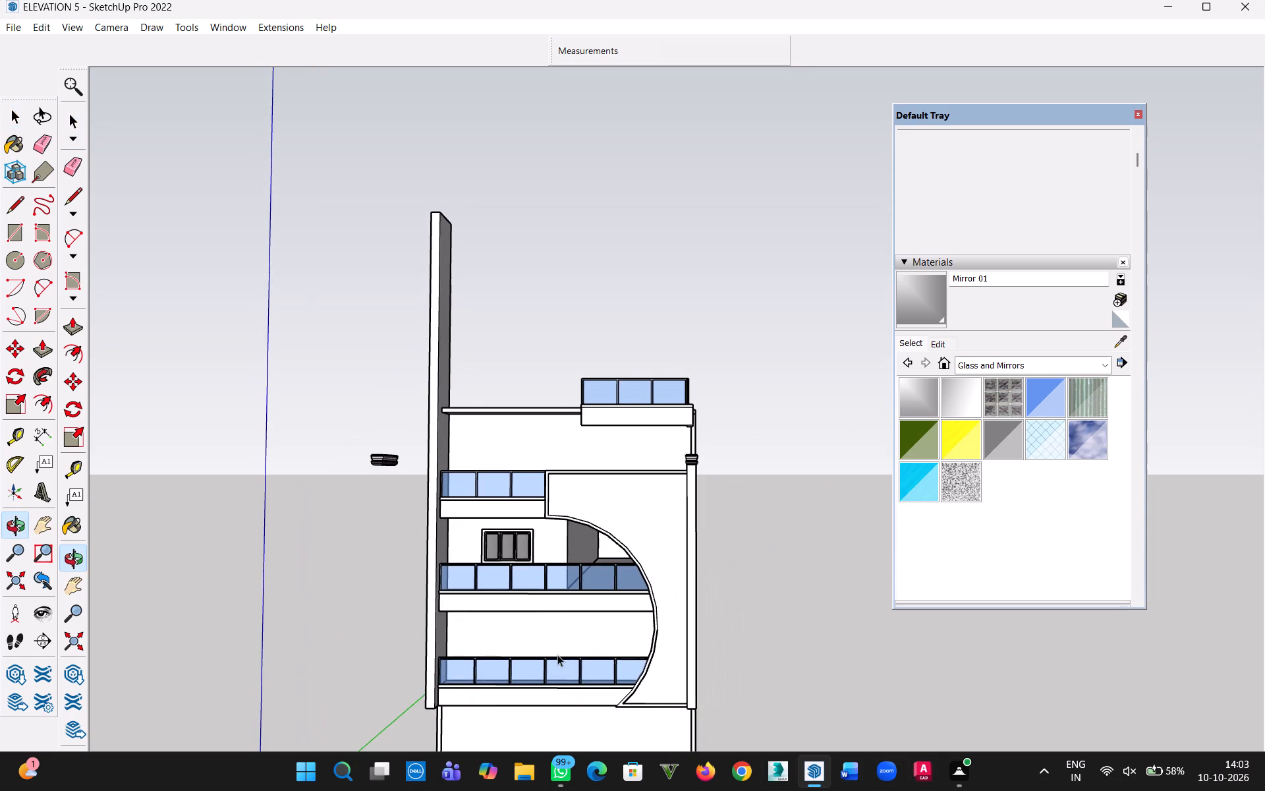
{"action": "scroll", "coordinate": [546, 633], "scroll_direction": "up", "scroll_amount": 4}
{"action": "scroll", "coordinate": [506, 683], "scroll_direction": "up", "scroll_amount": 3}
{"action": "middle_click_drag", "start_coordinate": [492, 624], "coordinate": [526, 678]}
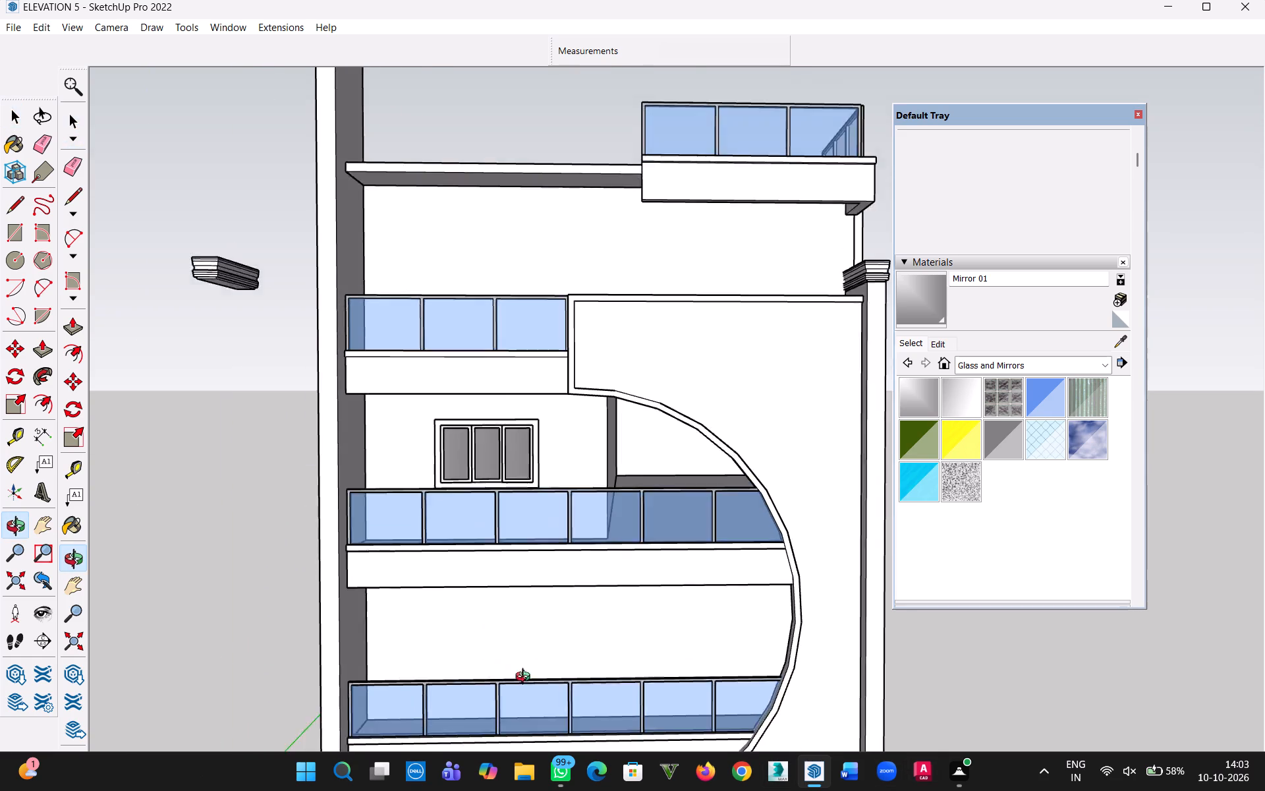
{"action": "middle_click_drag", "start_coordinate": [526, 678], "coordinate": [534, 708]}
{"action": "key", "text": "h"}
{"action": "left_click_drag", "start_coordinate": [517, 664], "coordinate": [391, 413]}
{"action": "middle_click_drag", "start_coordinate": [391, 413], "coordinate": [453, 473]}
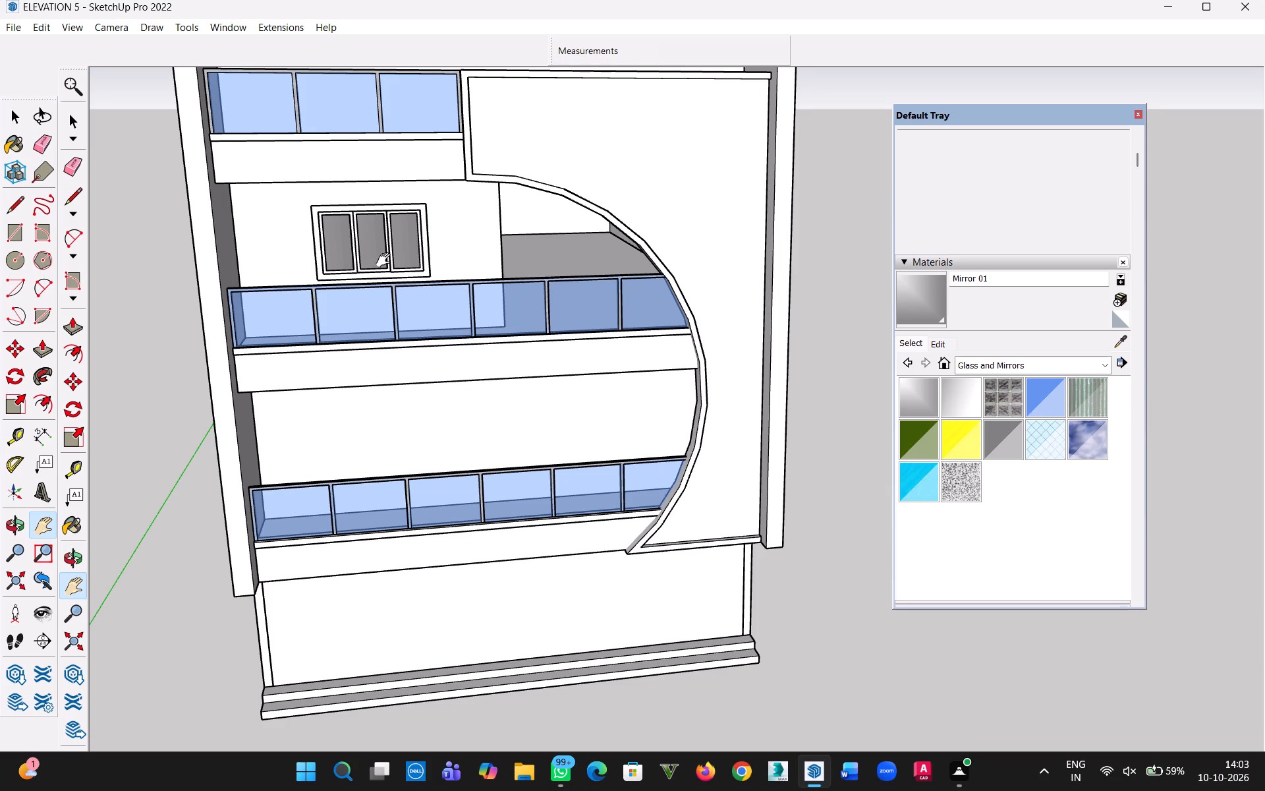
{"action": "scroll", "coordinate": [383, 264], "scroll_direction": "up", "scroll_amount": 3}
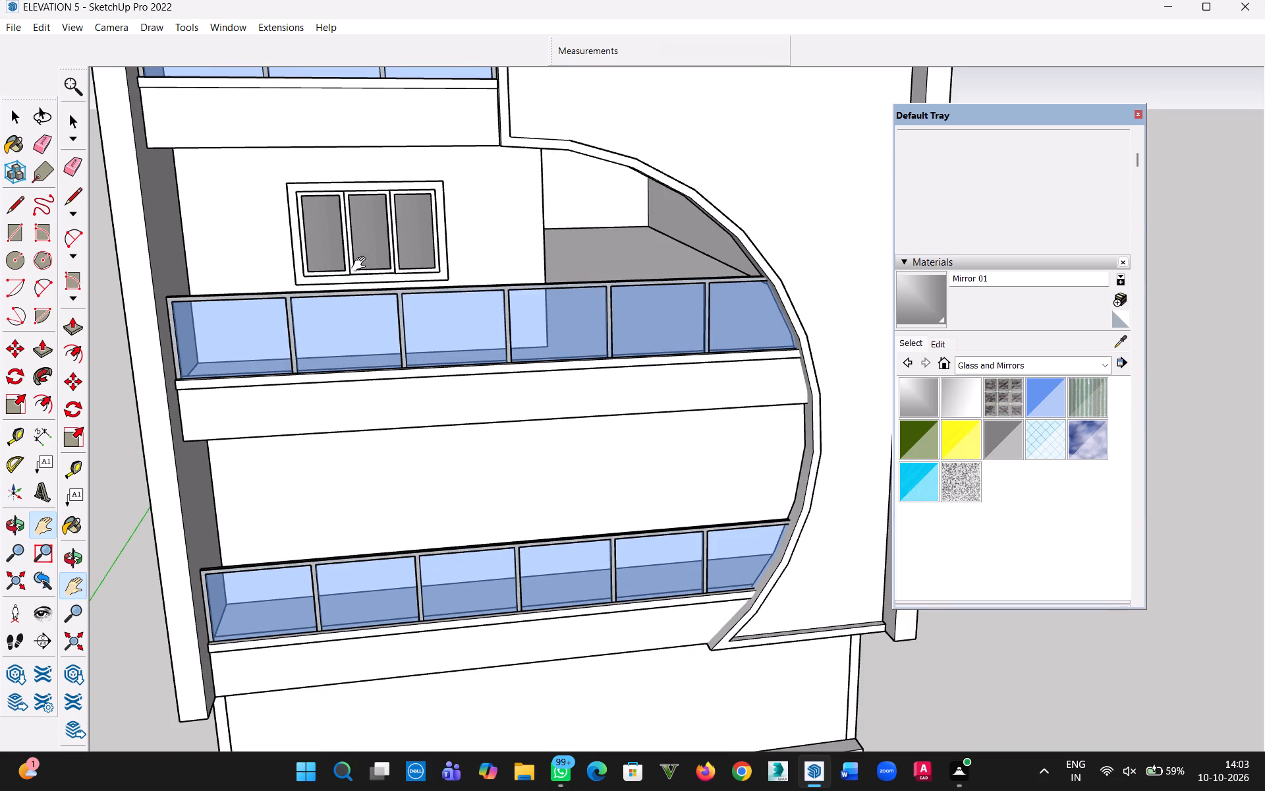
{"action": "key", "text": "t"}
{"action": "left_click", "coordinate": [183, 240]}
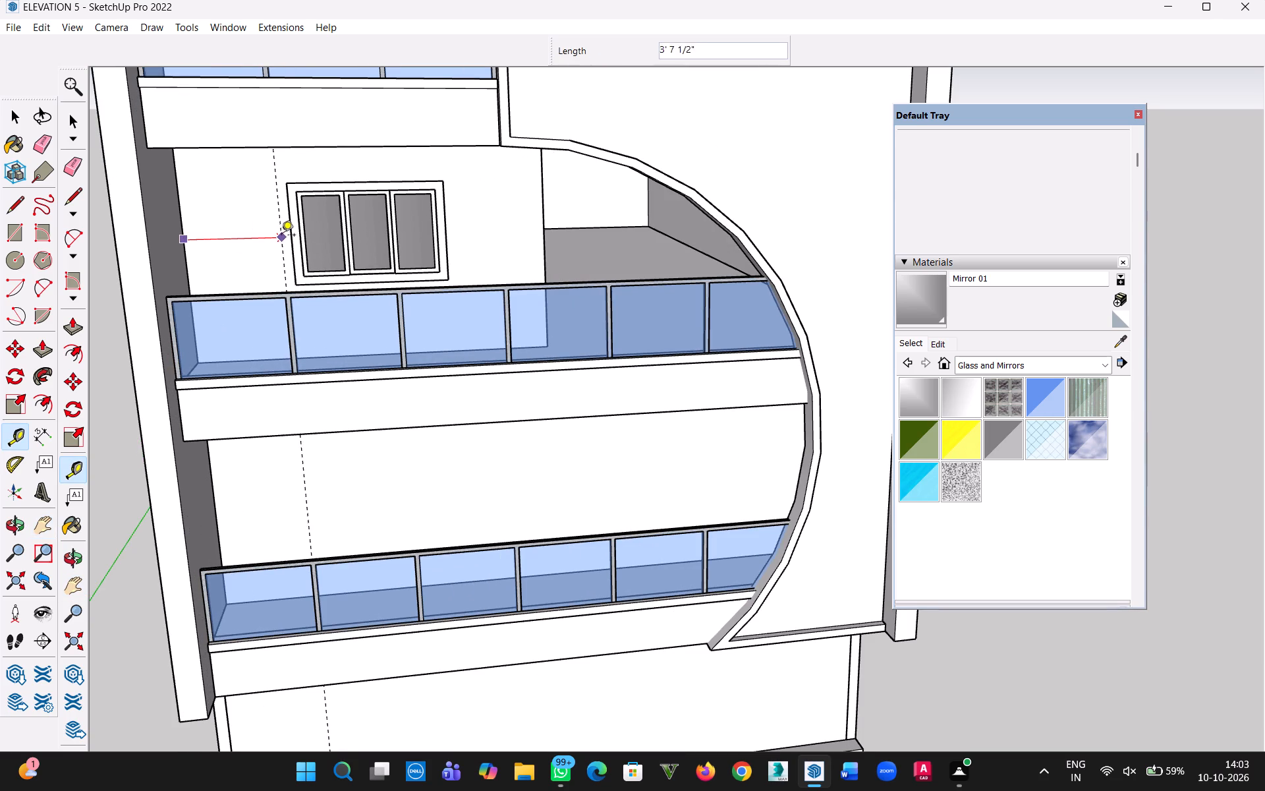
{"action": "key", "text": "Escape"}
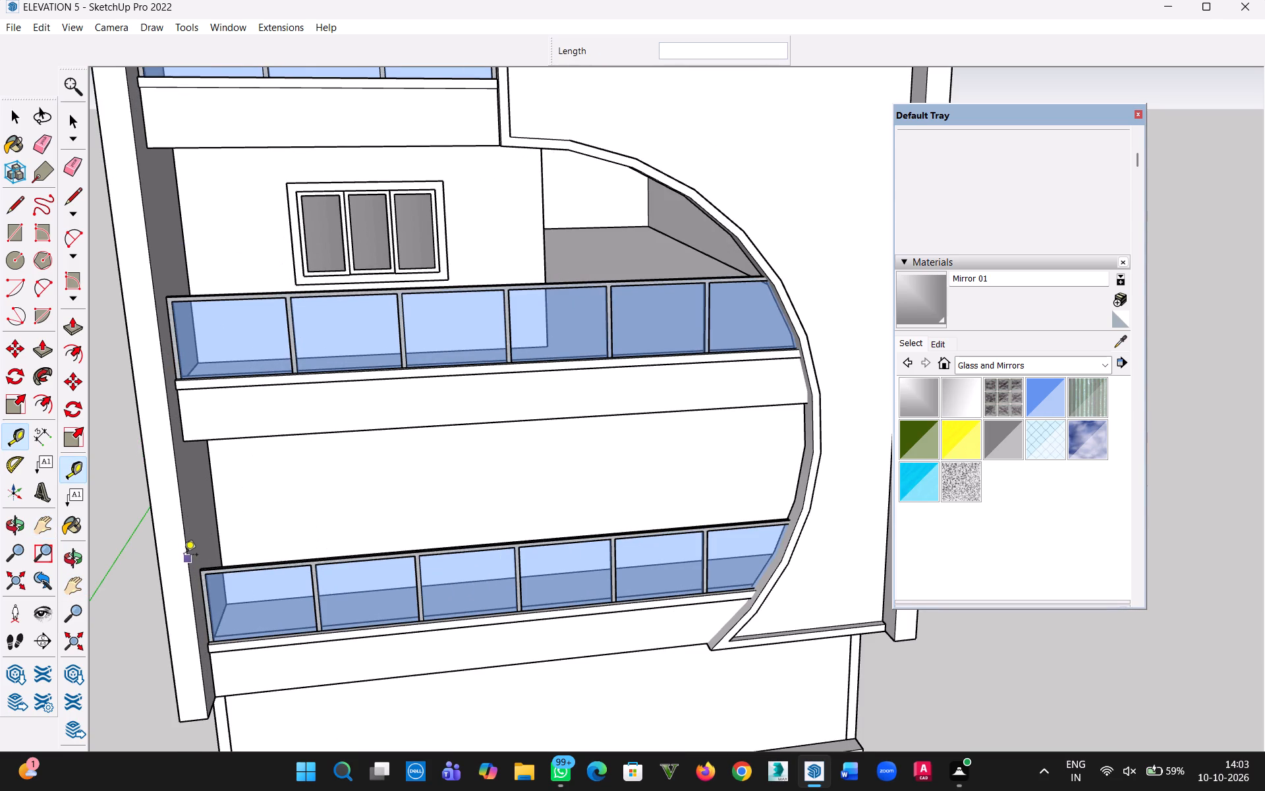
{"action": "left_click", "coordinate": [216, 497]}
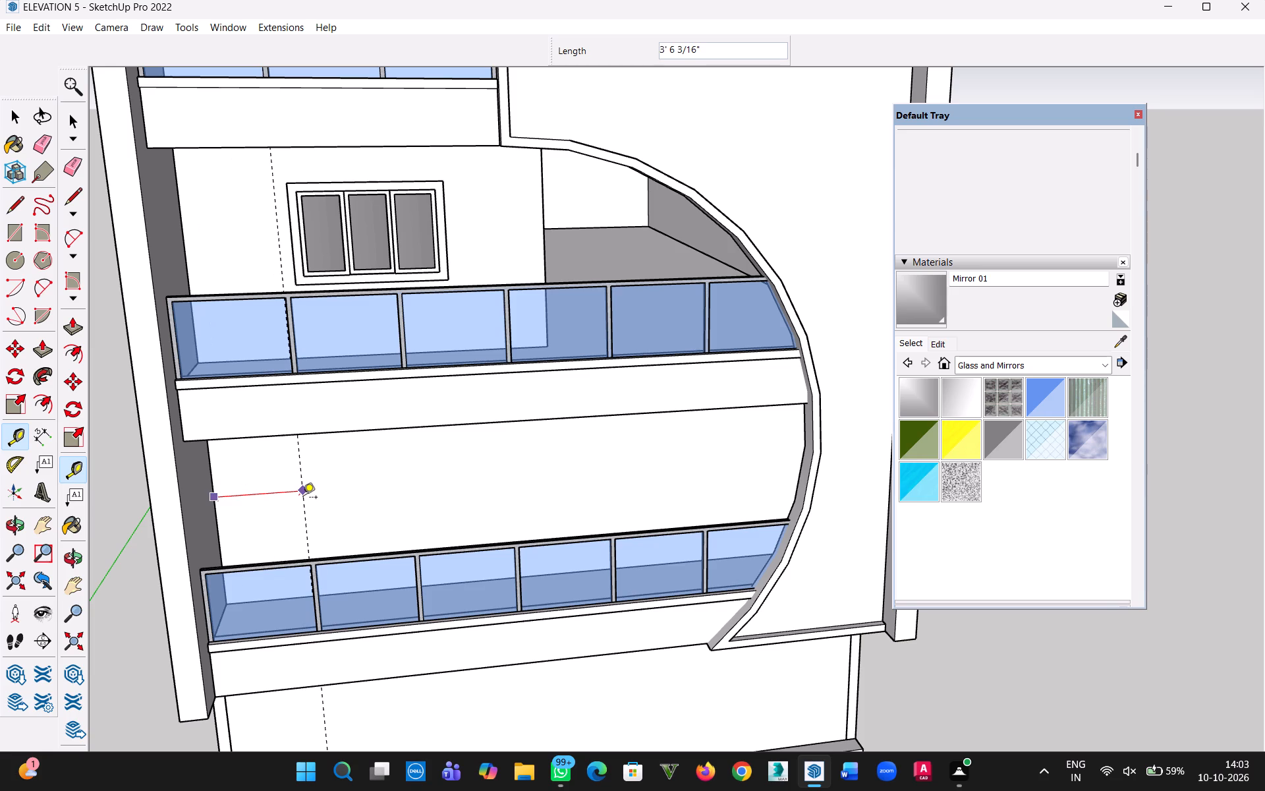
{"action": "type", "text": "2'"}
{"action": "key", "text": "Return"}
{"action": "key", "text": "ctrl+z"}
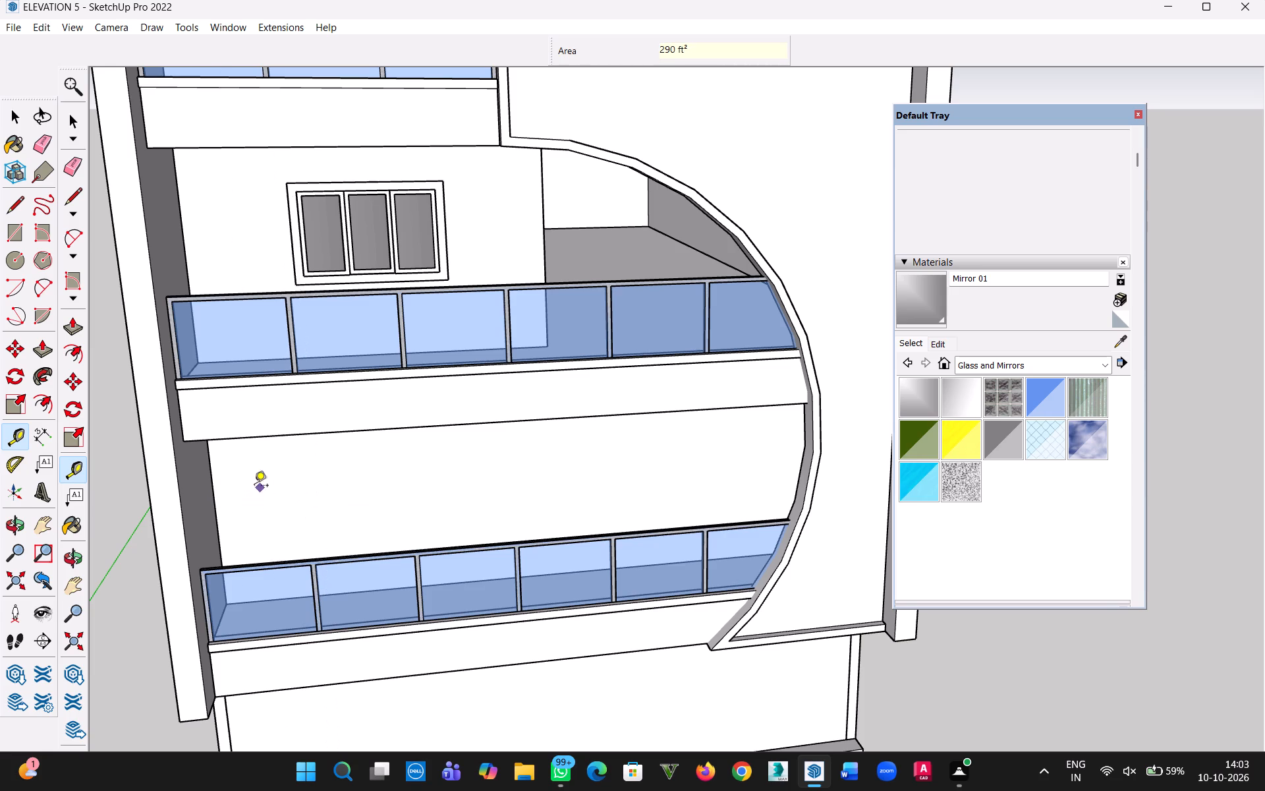
Place a vertical guide 3' in from the left edge of the blank wall between the two balconies.
{"action": "left_click", "coordinate": [213, 494]}
{"action": "type", "text": "3'"}
{"action": "key", "text": "Return"}
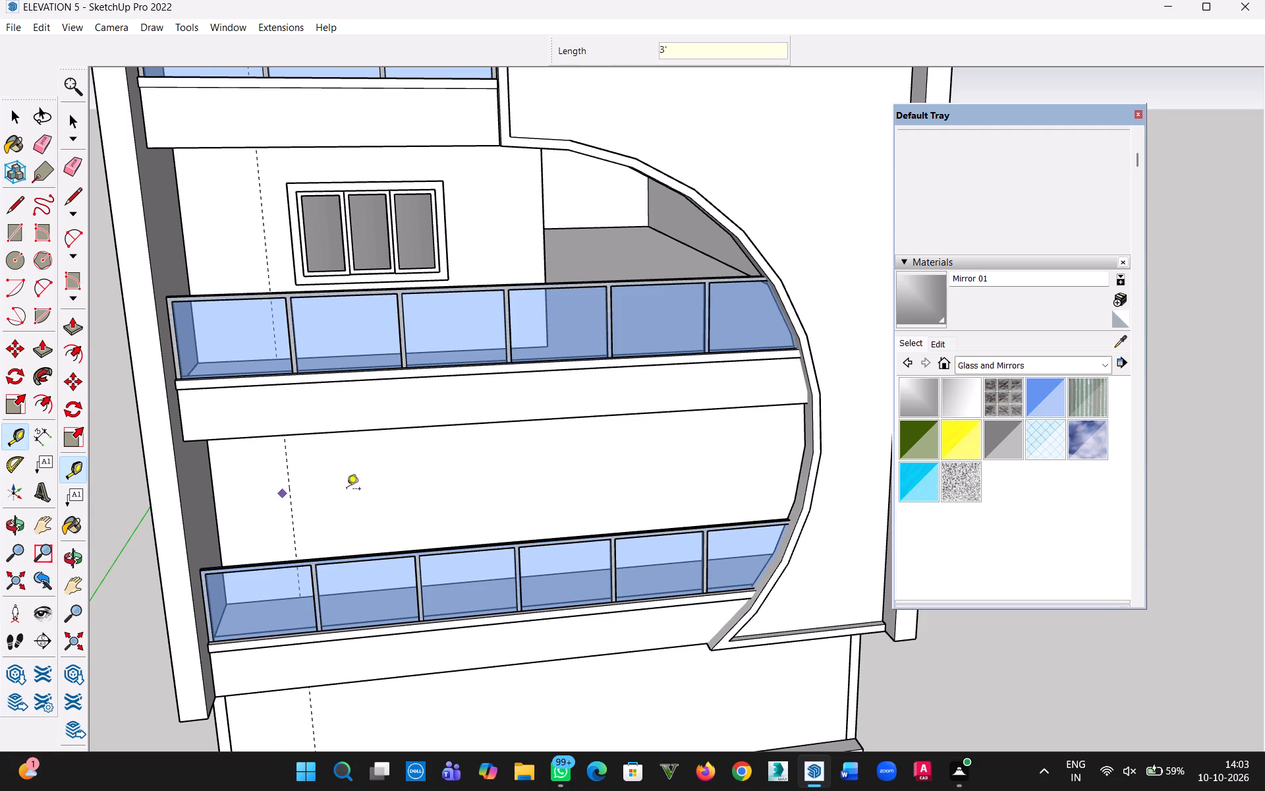
Hide the curved facade panel group in front of the balconies.
{"action": "left_click", "coordinate": [21, 121]}
{"action": "right_click", "coordinate": [826, 195]}
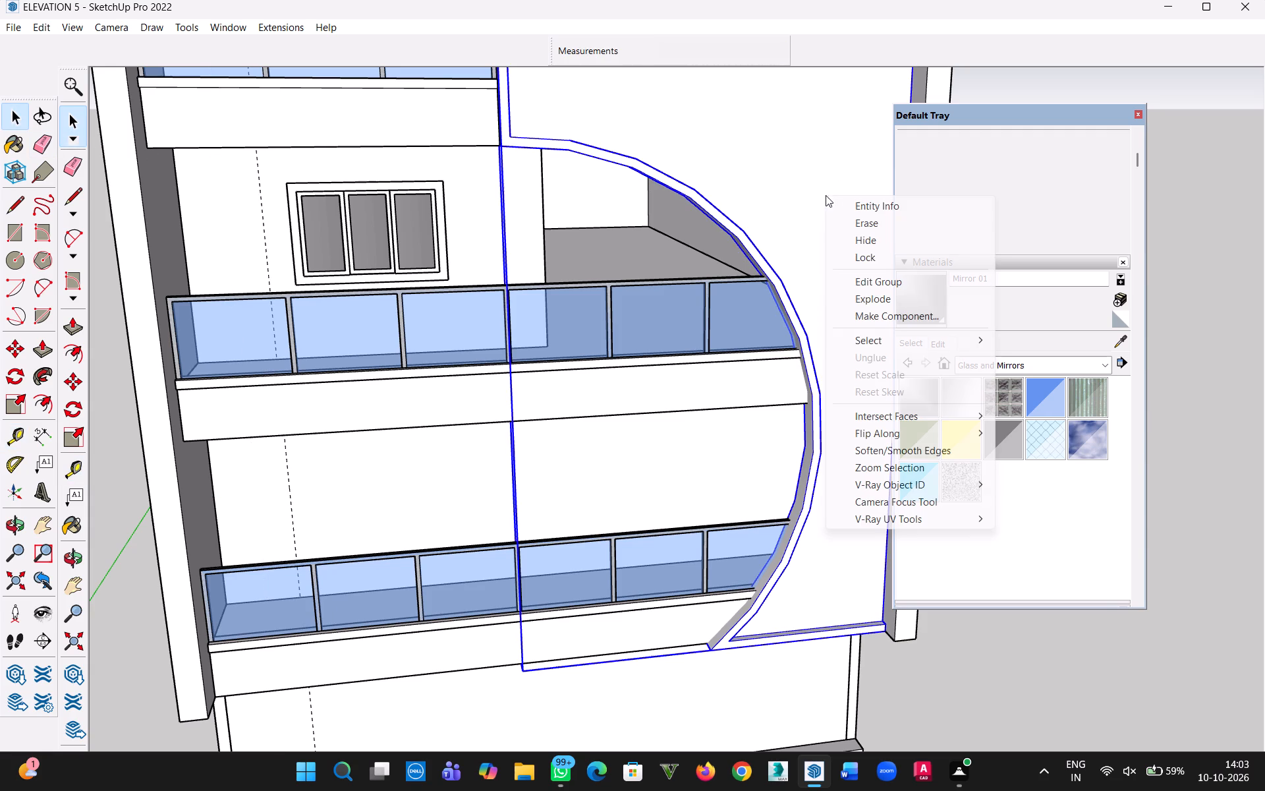
{"action": "left_click", "coordinate": [861, 244]}
Place a vertical guide 3' in from the right edge of the same blank wall.
{"action": "scroll", "coordinate": [816, 455], "scroll_direction": "up", "scroll_amount": 2}
{"action": "middle_click_drag", "start_coordinate": [846, 471], "coordinate": [797, 465]}
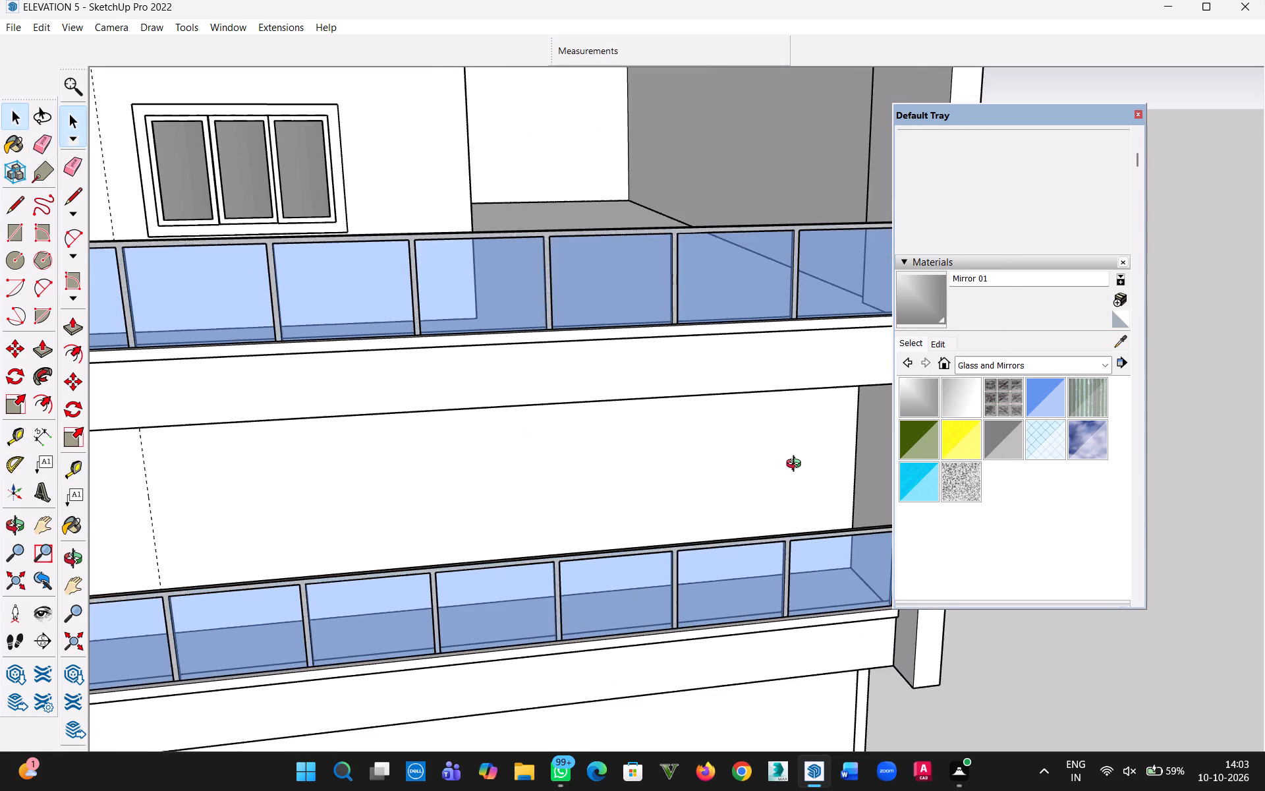
{"action": "middle_click_drag", "start_coordinate": [797, 465], "coordinate": [780, 465]}
{"action": "key", "text": "t"}
{"action": "left_click", "coordinate": [837, 461]}
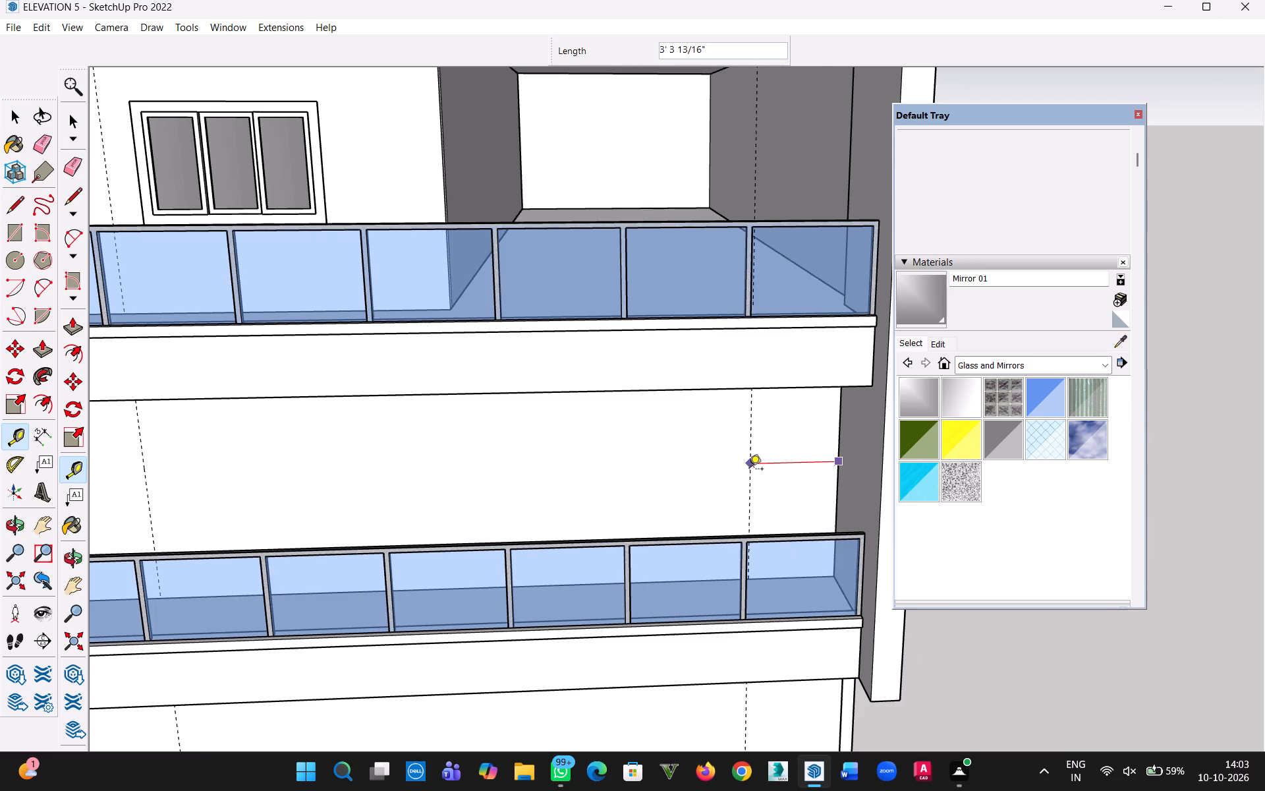
{"action": "type", "text": "3'"}
{"action": "key", "text": "Return"}
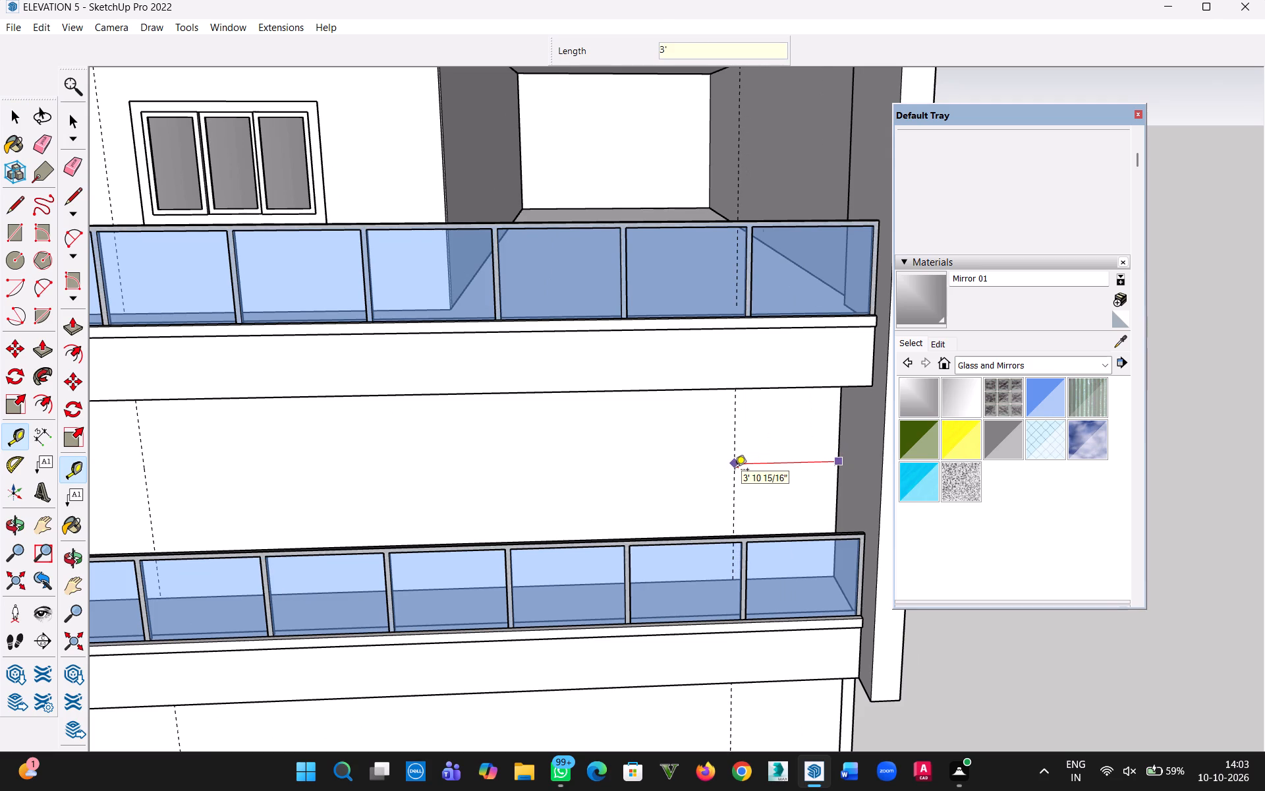
Place a horizontal guide 3' above the balcony floor on the blank wall and another 4' above that guide.
{"action": "middle_click_drag", "start_coordinate": [652, 488], "coordinate": [726, 688]}
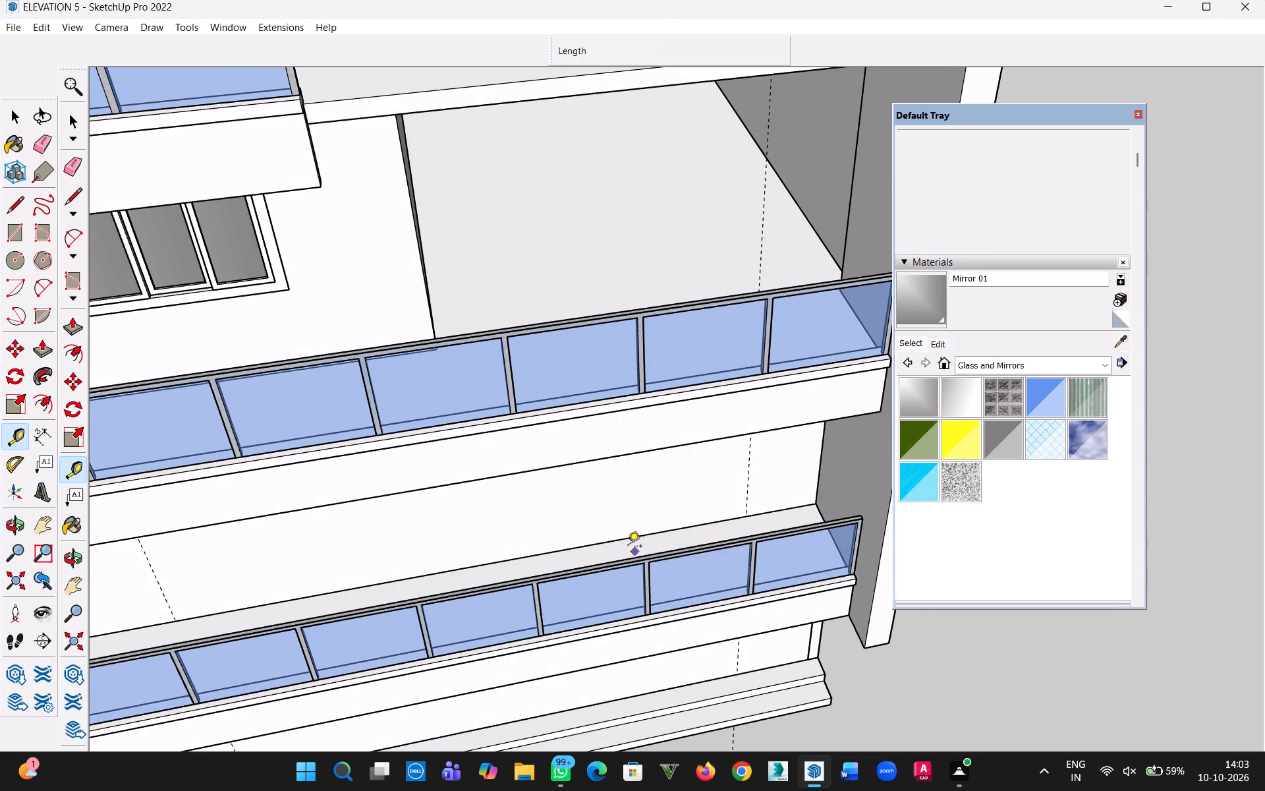
{"action": "left_click", "coordinate": [613, 542]}
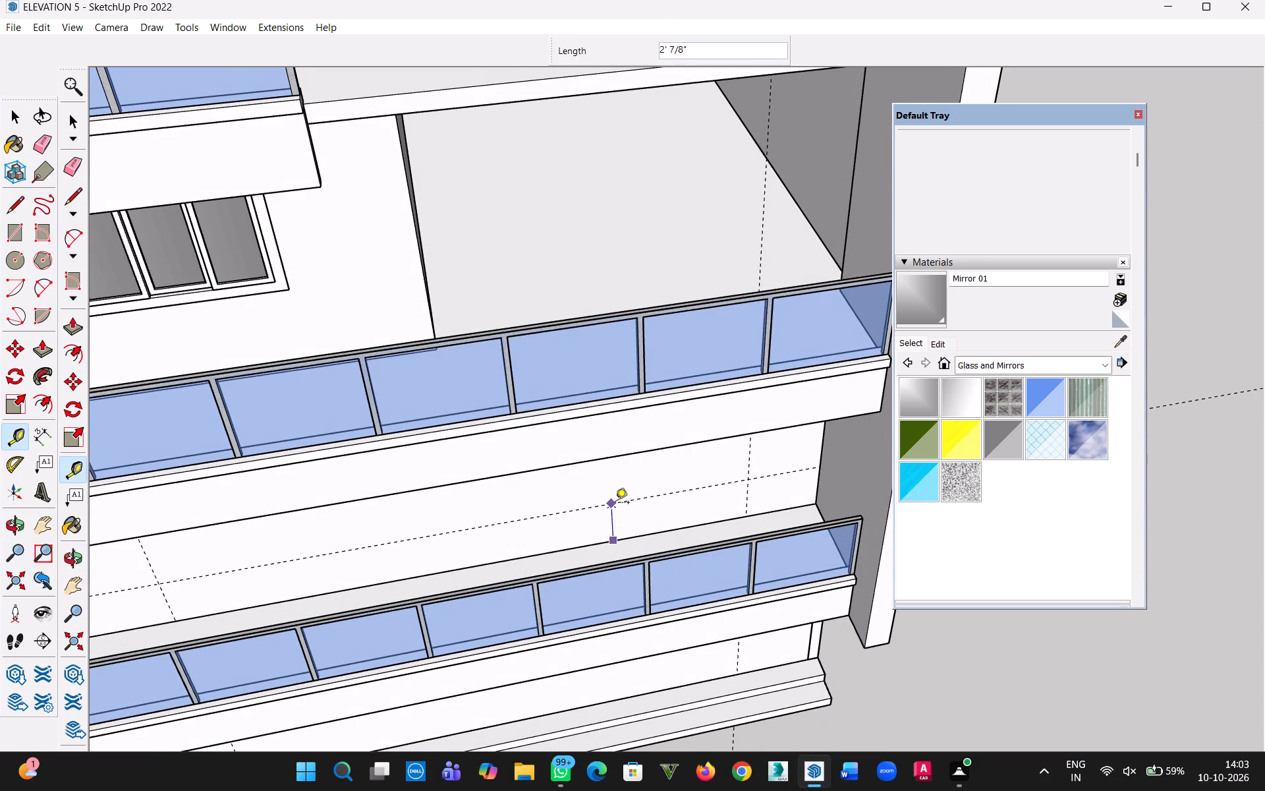
{"action": "type", "text": "3'"}
{"action": "key", "text": "Return"}
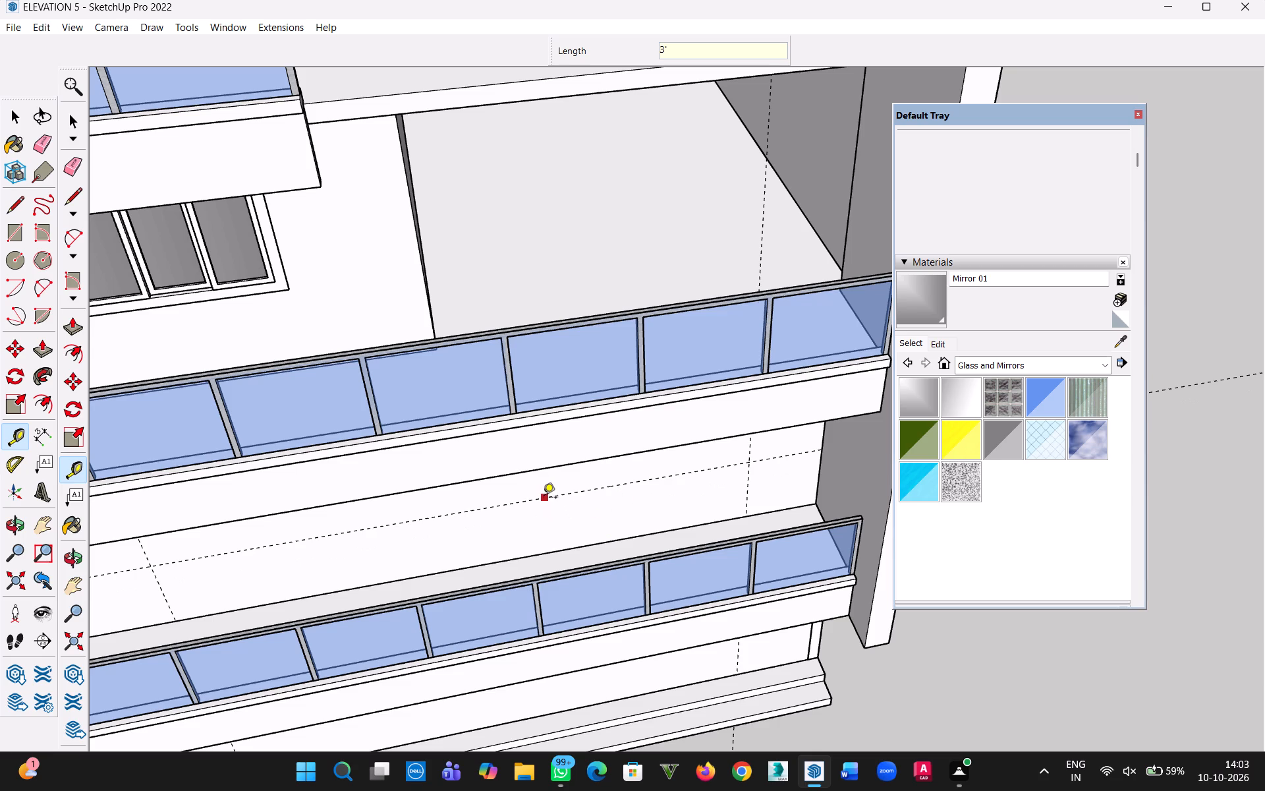
{"action": "left_click", "coordinate": [542, 497]}
{"action": "middle_click_drag", "start_coordinate": [540, 487], "coordinate": [534, 281]}
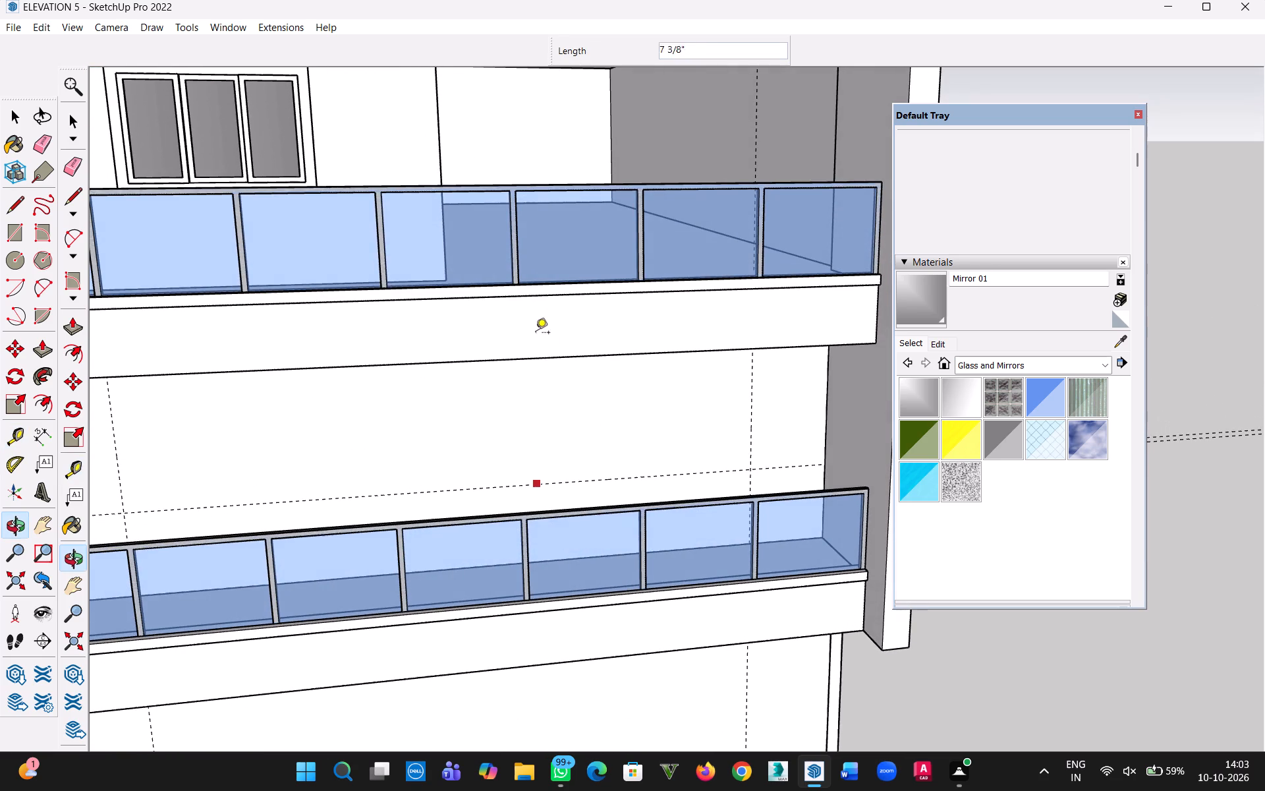
{"action": "type", "text": "4'"}
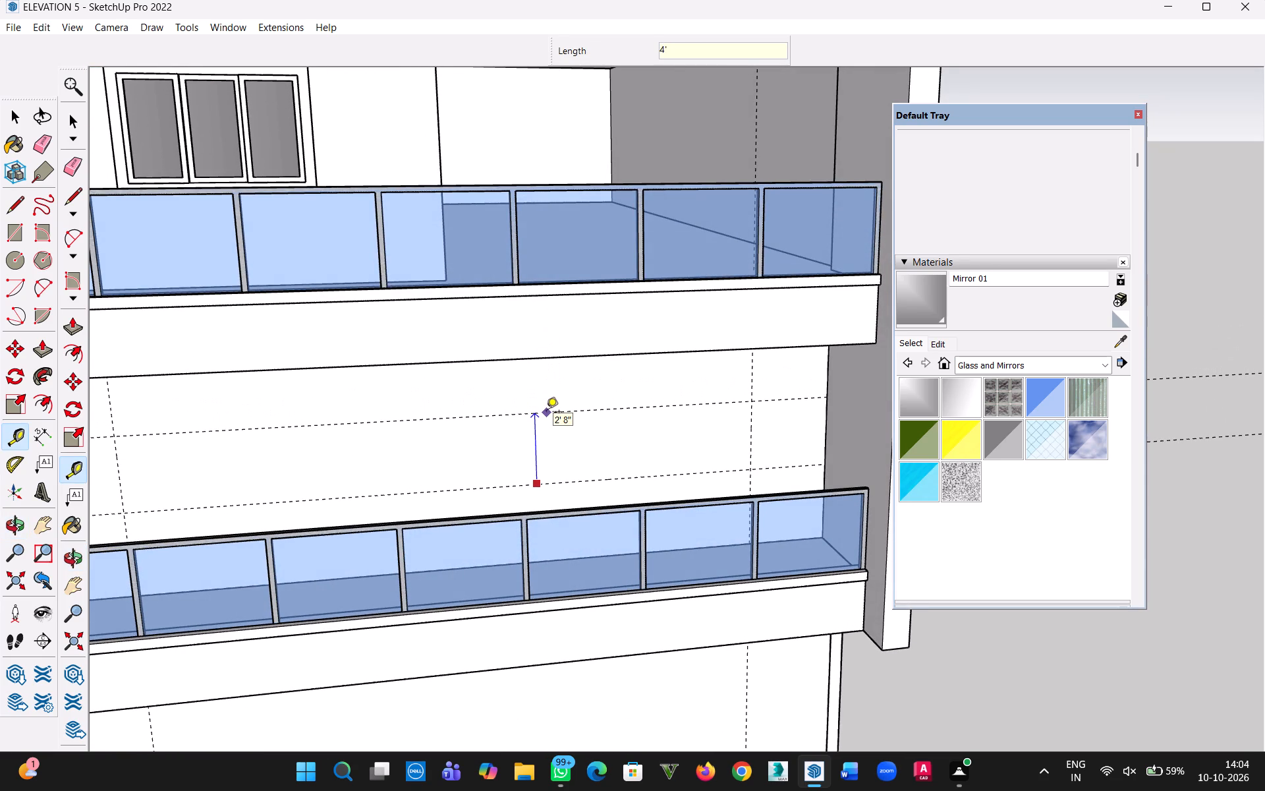
{"action": "key", "text": "Return"}
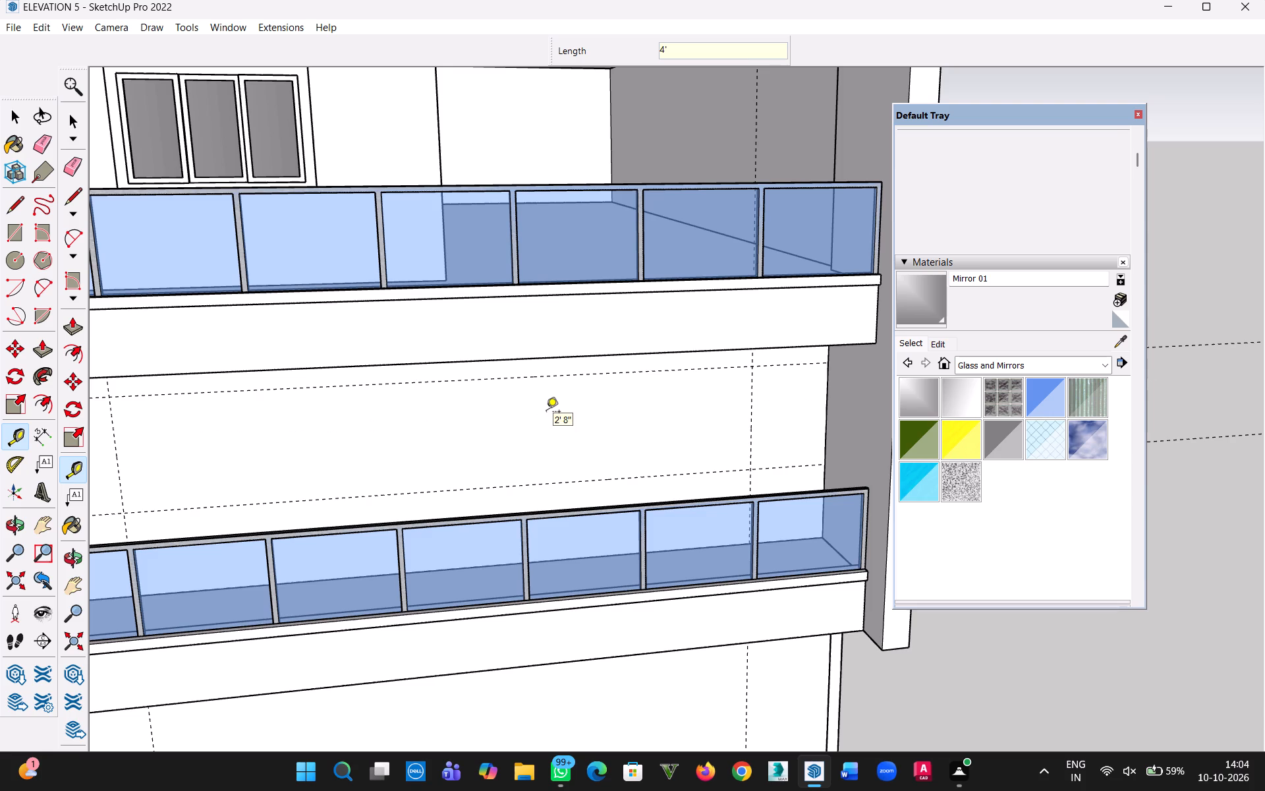
Check the width of the three-pane window on the floor above with the Tape Measure.
{"action": "scroll", "coordinate": [203, 187], "scroll_direction": "down", "scroll_amount": 4}
{"action": "middle_click_drag", "start_coordinate": [226, 210], "coordinate": [327, 382]}
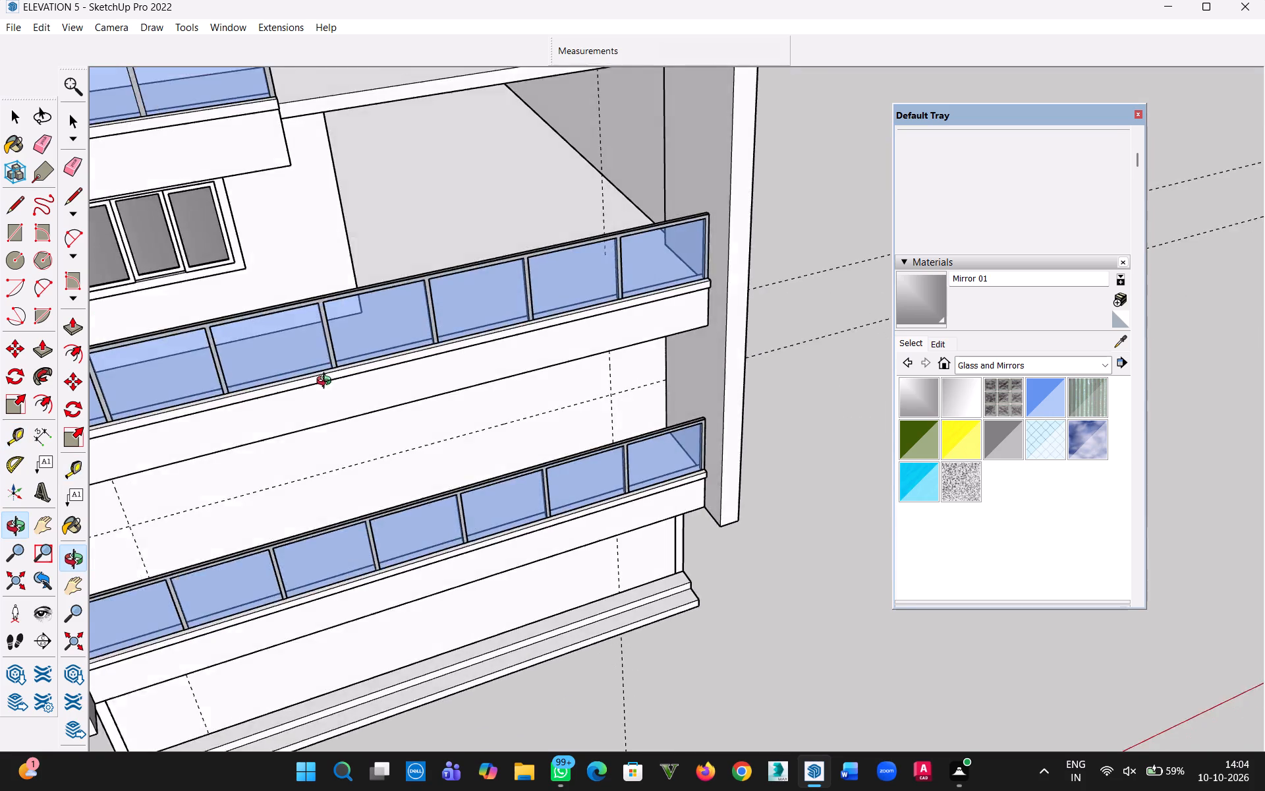
{"action": "middle_click_drag", "start_coordinate": [327, 382], "coordinate": [289, 285]}
{"action": "key", "text": "h"}
{"action": "left_click_drag", "start_coordinate": [268, 280], "coordinate": [638, 427]}
{"action": "middle_click_drag", "start_coordinate": [634, 427], "coordinate": [461, 344]}
{"action": "key", "text": "Escape"}
{"action": "scroll", "coordinate": [472, 296], "scroll_direction": "up", "scroll_amount": 4}
{"action": "left_click", "coordinate": [468, 302]}
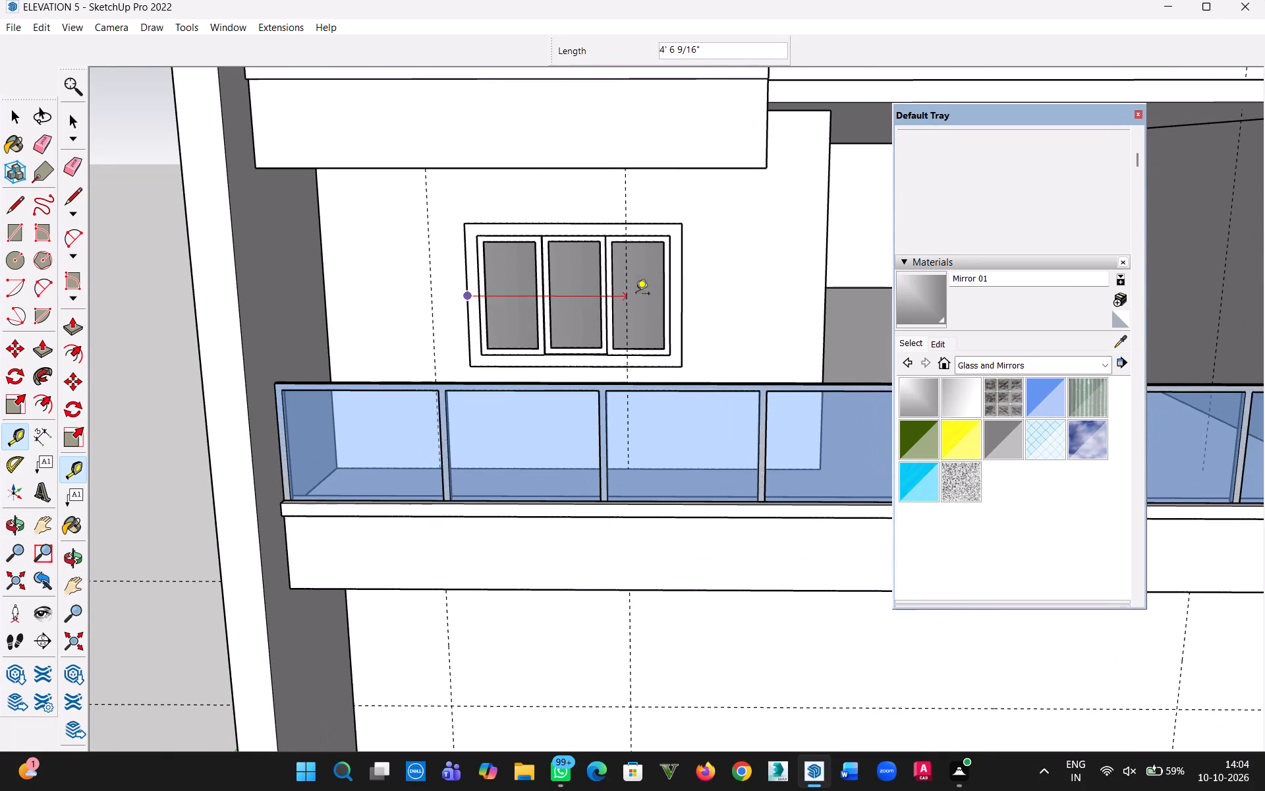
{"action": "key", "text": "Escape"}
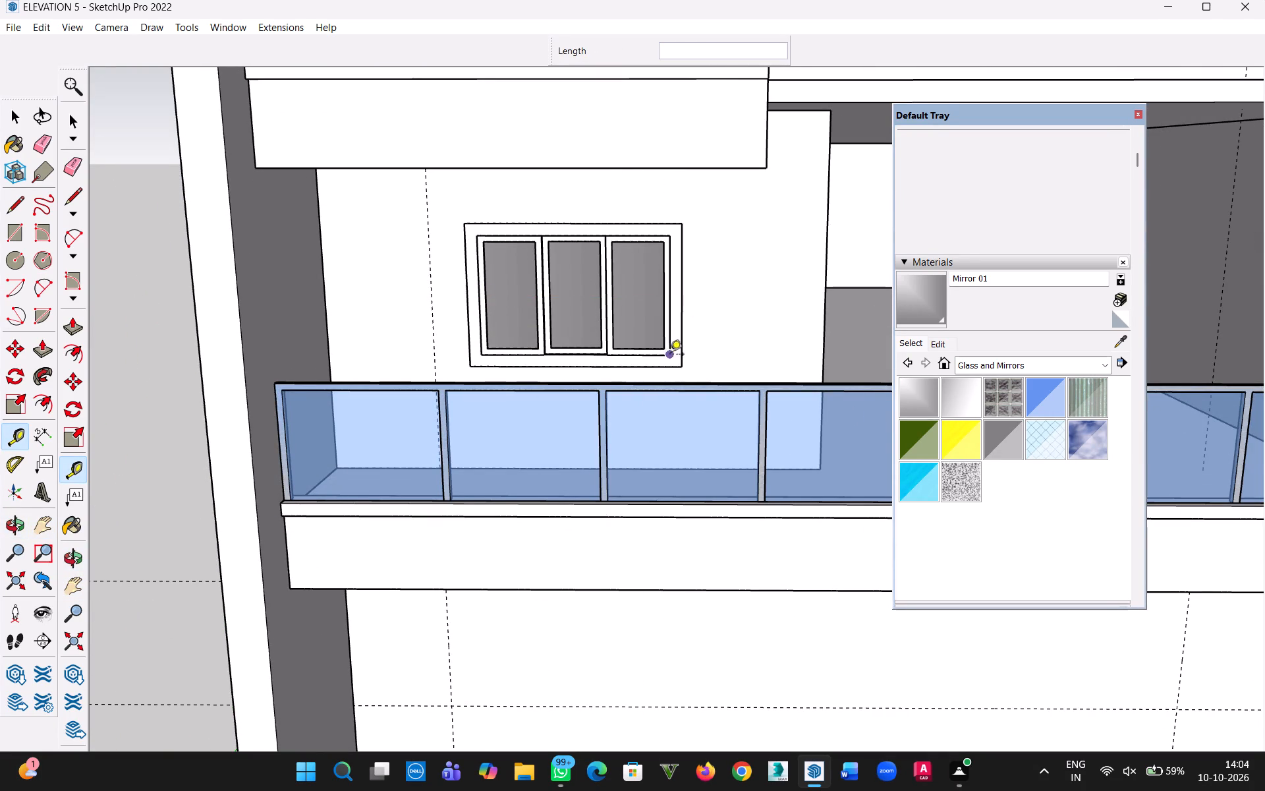
Place two more vertical guides on the blank wall, each 6' inward from the left and right side guides.
{"action": "scroll", "coordinate": [670, 359], "scroll_direction": "down", "scroll_amount": 5}
{"action": "scroll", "coordinate": [553, 586], "scroll_direction": "up", "scroll_amount": 3}
{"action": "left_click", "coordinate": [522, 548]}
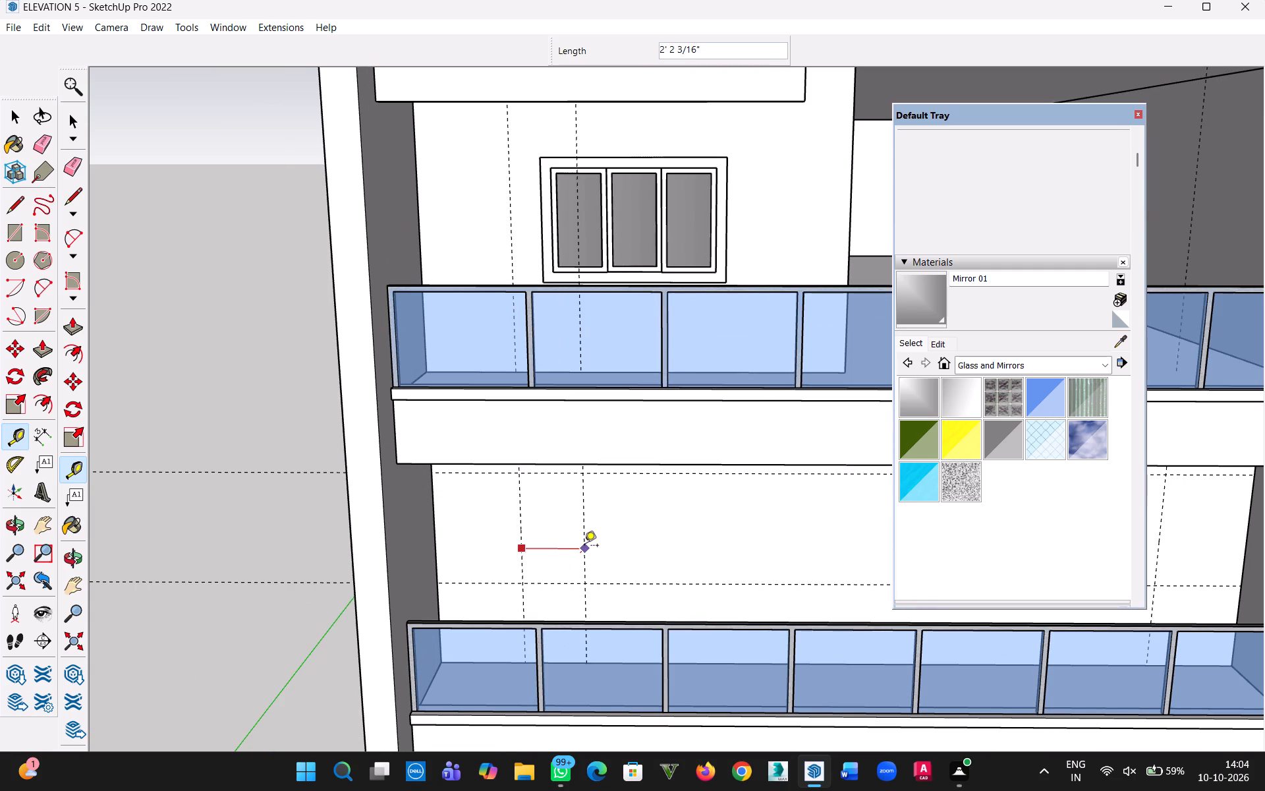
{"action": "type", "text": "6'"}
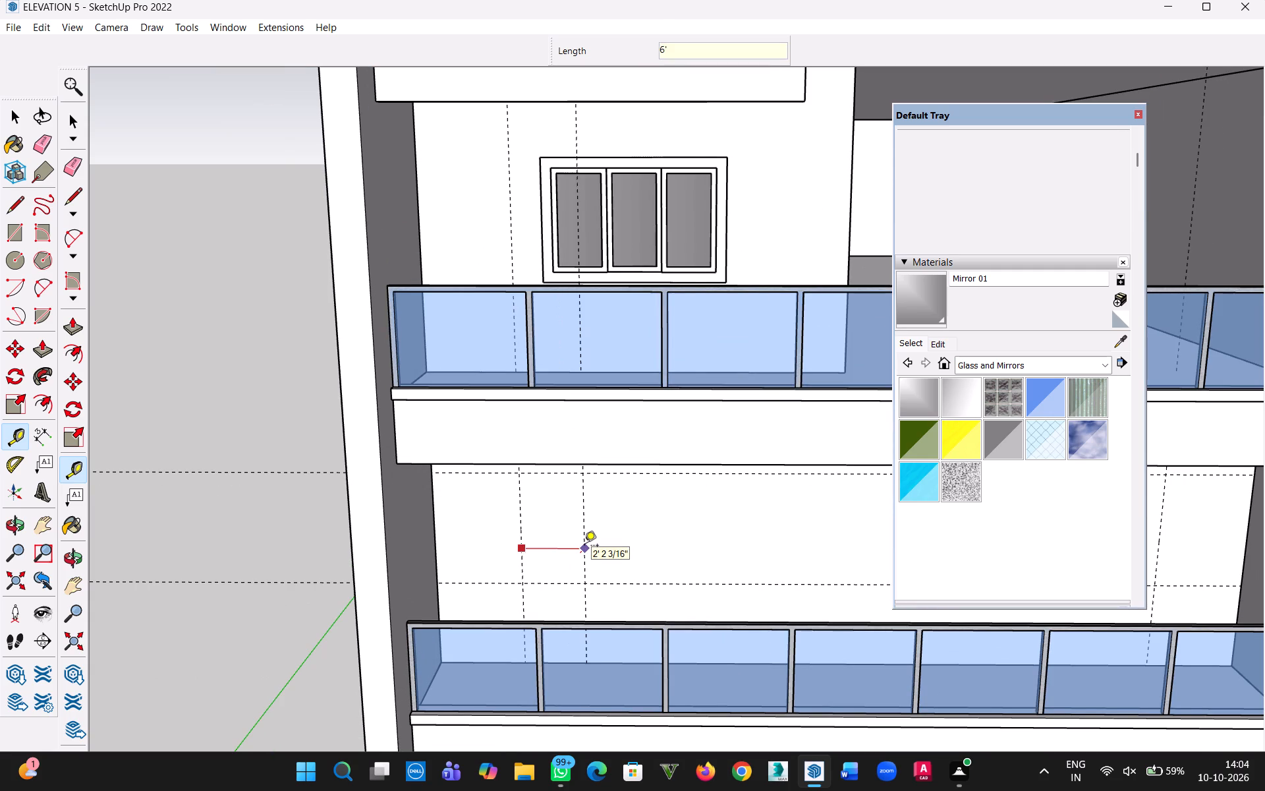
{"action": "key", "text": "Return"}
{"action": "key", "text": "h"}
{"action": "left_click_drag", "start_coordinate": [778, 610], "coordinate": [446, 585]}
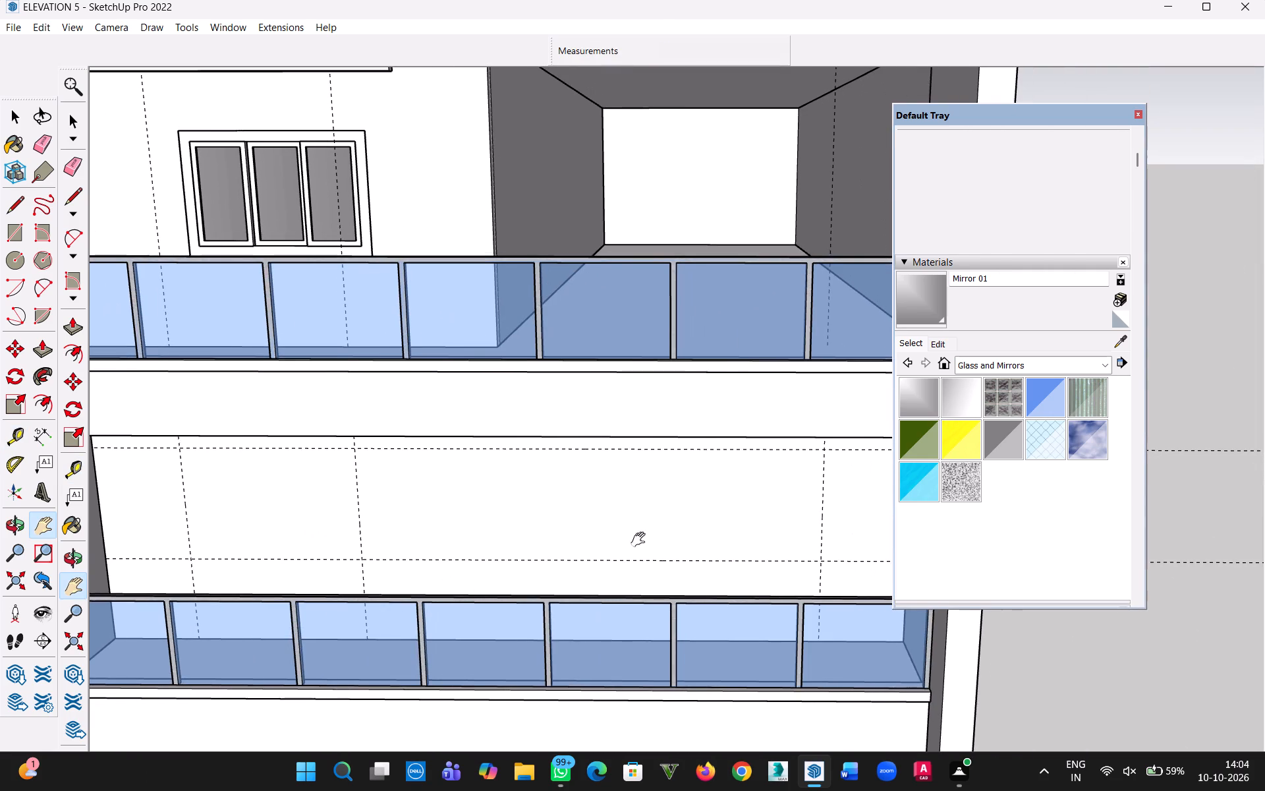
{"action": "key", "text": "Escape"}
{"action": "left_click", "coordinate": [822, 505]}
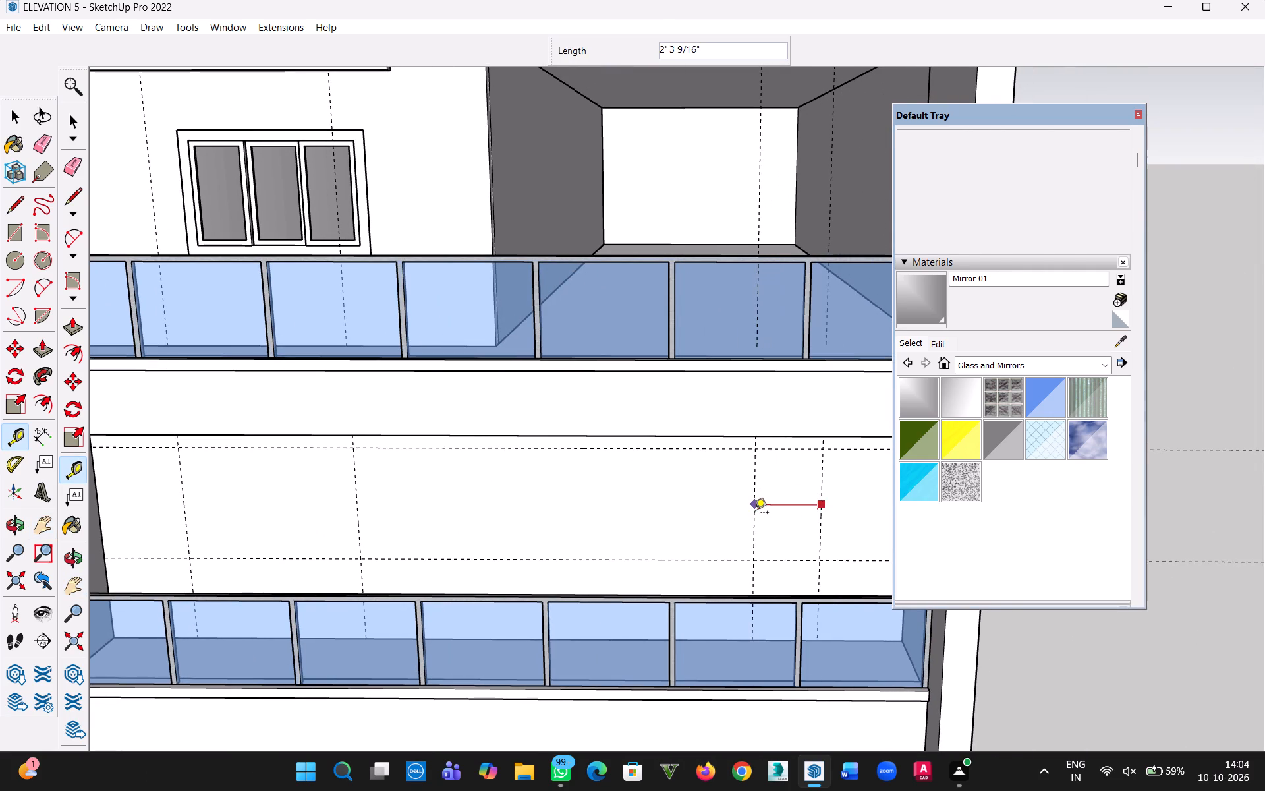
{"action": "type", "text": "6'"}
{"action": "key", "text": "Return"}
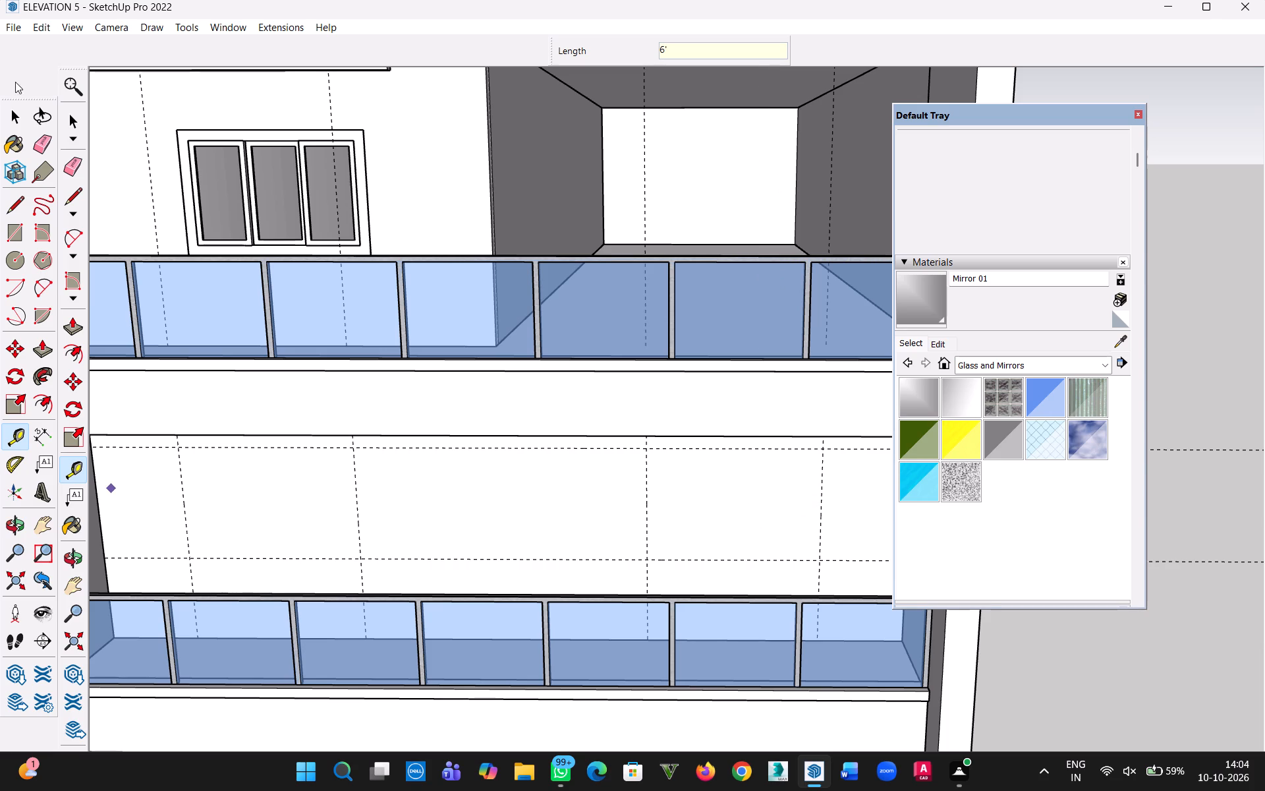
{"action": "left_click", "coordinate": [16, 120]}
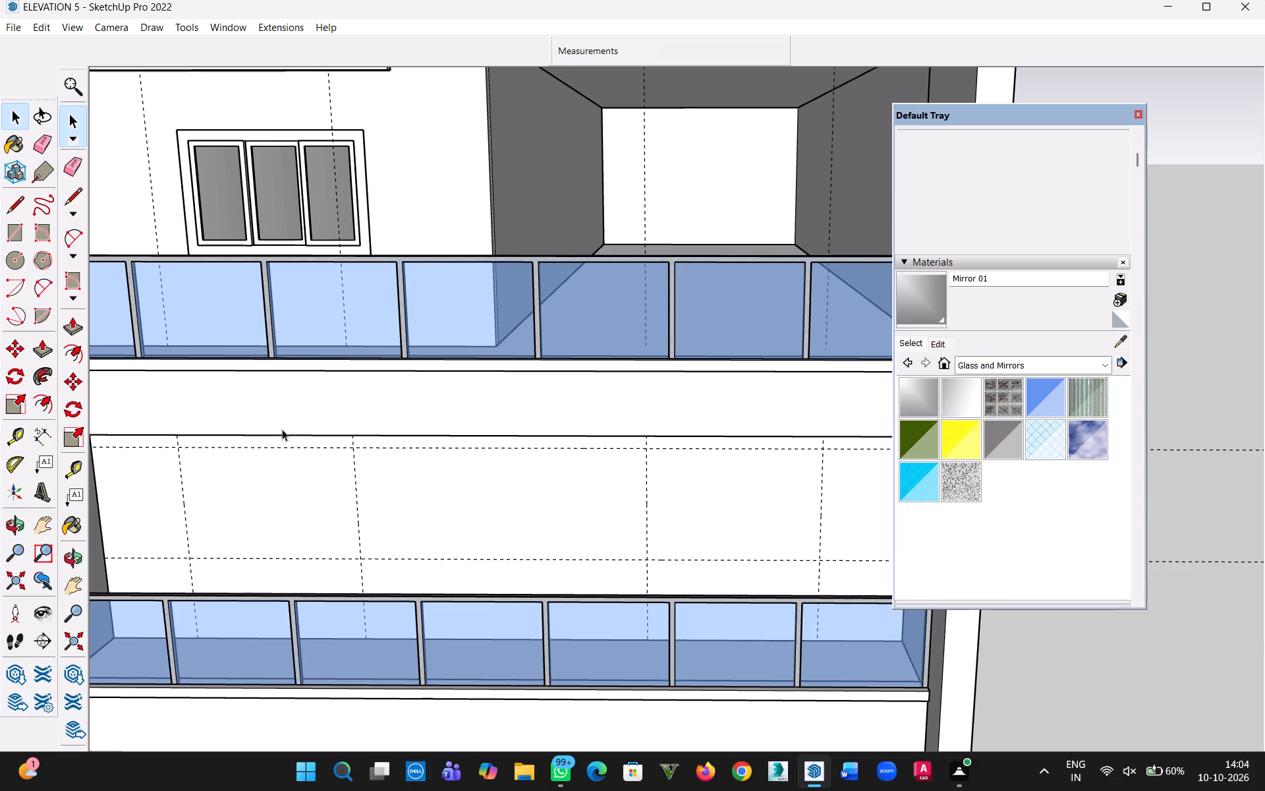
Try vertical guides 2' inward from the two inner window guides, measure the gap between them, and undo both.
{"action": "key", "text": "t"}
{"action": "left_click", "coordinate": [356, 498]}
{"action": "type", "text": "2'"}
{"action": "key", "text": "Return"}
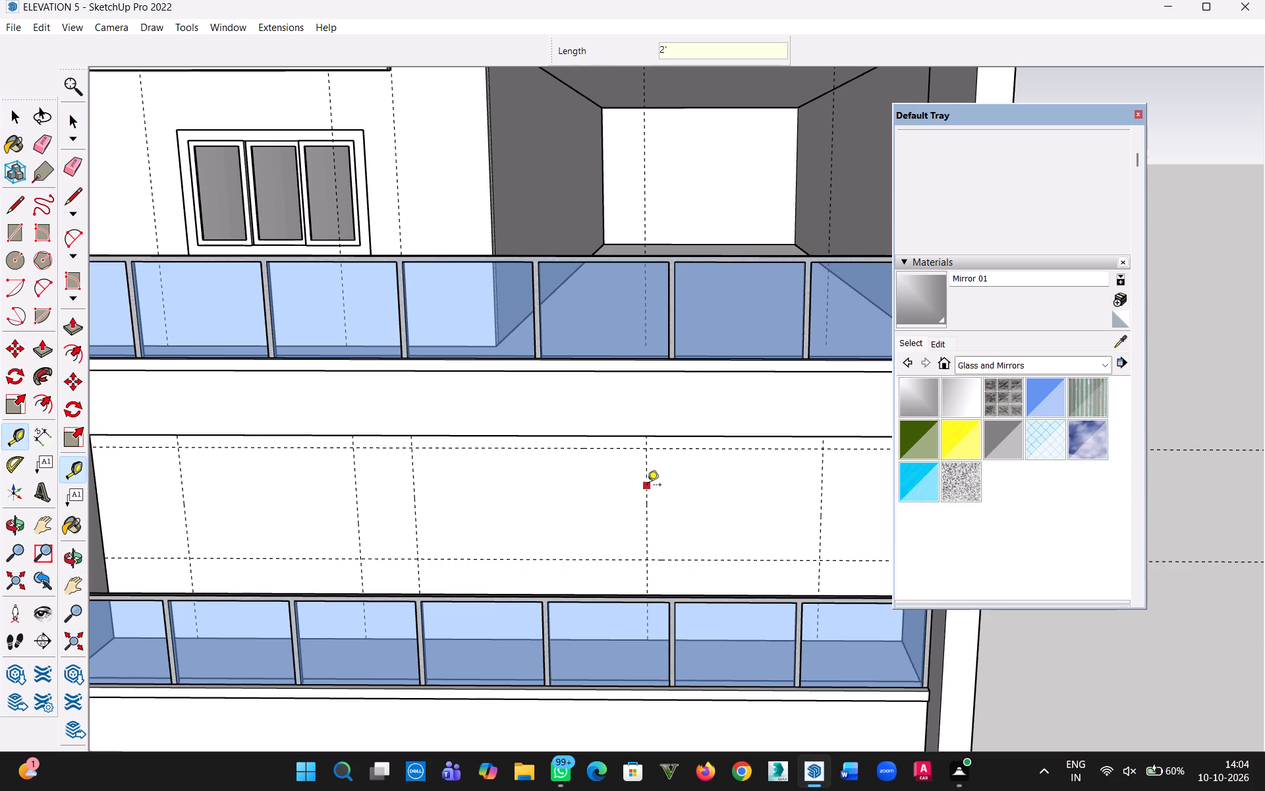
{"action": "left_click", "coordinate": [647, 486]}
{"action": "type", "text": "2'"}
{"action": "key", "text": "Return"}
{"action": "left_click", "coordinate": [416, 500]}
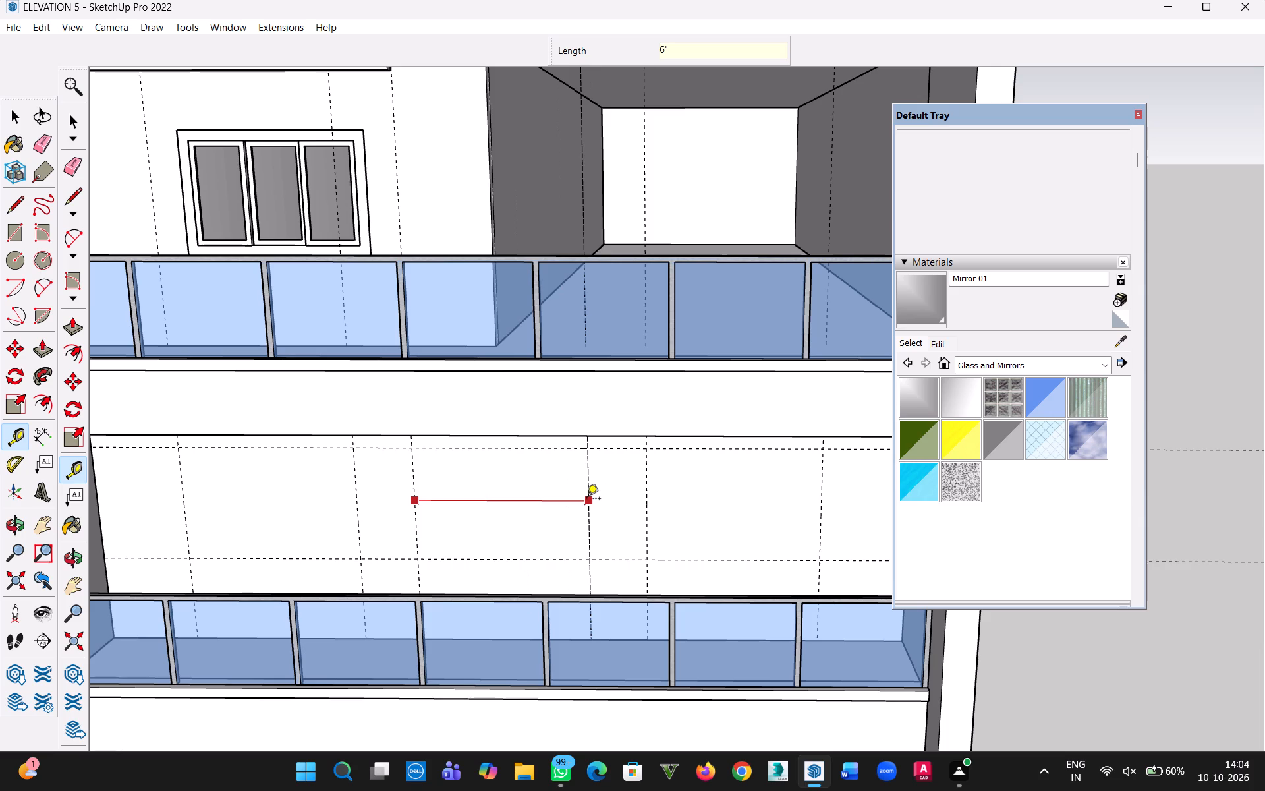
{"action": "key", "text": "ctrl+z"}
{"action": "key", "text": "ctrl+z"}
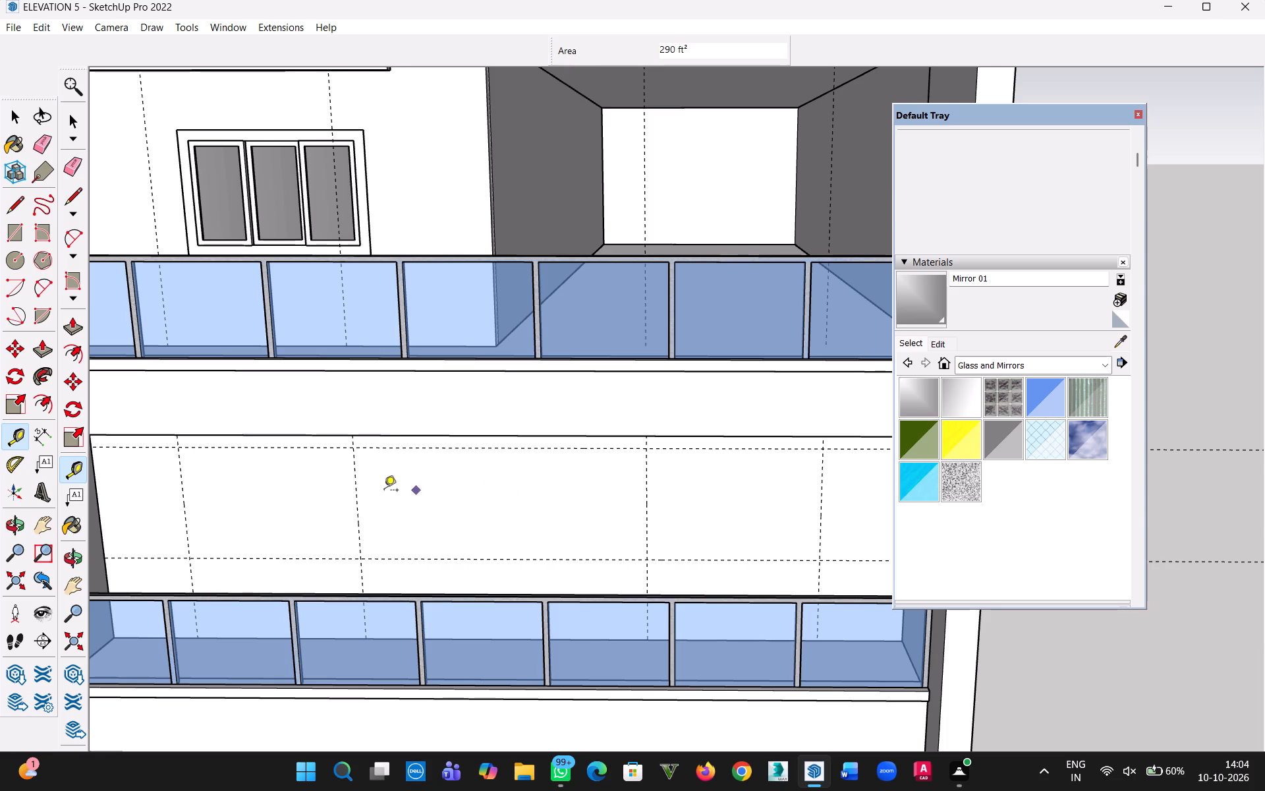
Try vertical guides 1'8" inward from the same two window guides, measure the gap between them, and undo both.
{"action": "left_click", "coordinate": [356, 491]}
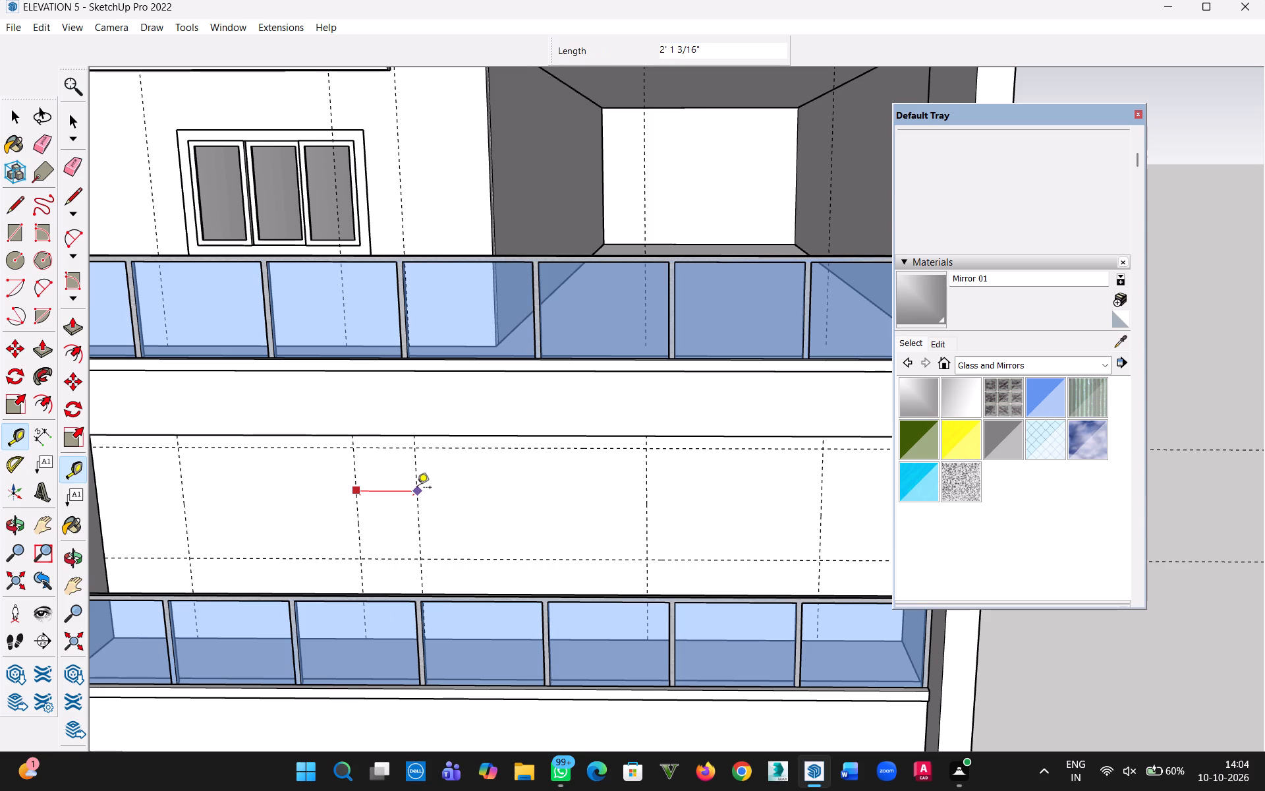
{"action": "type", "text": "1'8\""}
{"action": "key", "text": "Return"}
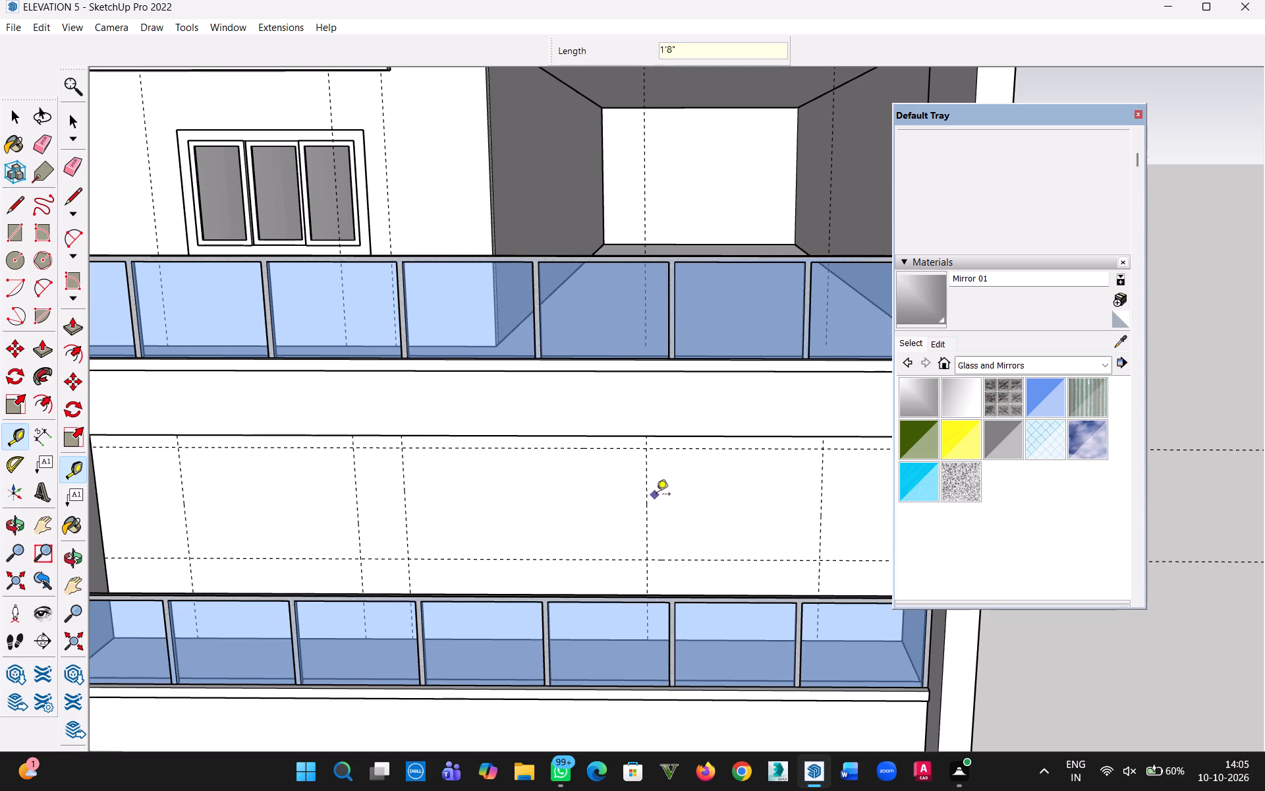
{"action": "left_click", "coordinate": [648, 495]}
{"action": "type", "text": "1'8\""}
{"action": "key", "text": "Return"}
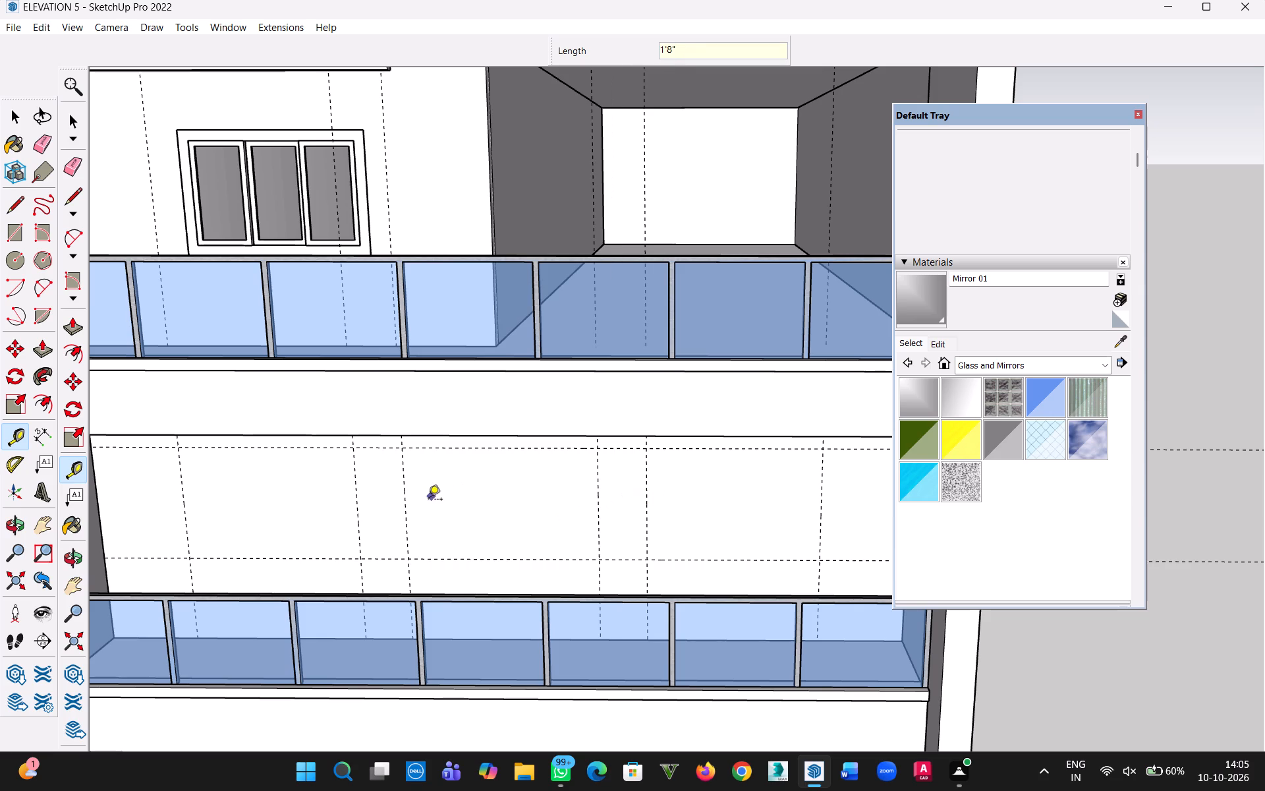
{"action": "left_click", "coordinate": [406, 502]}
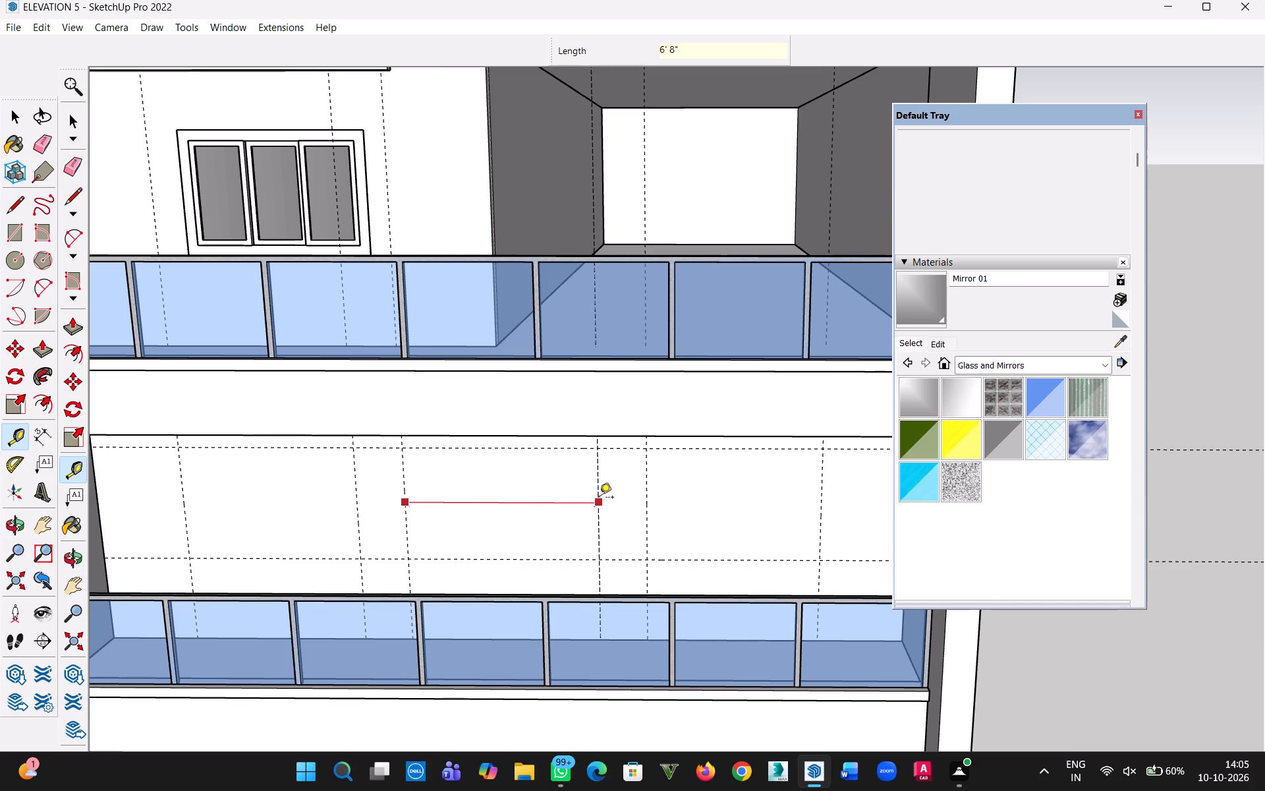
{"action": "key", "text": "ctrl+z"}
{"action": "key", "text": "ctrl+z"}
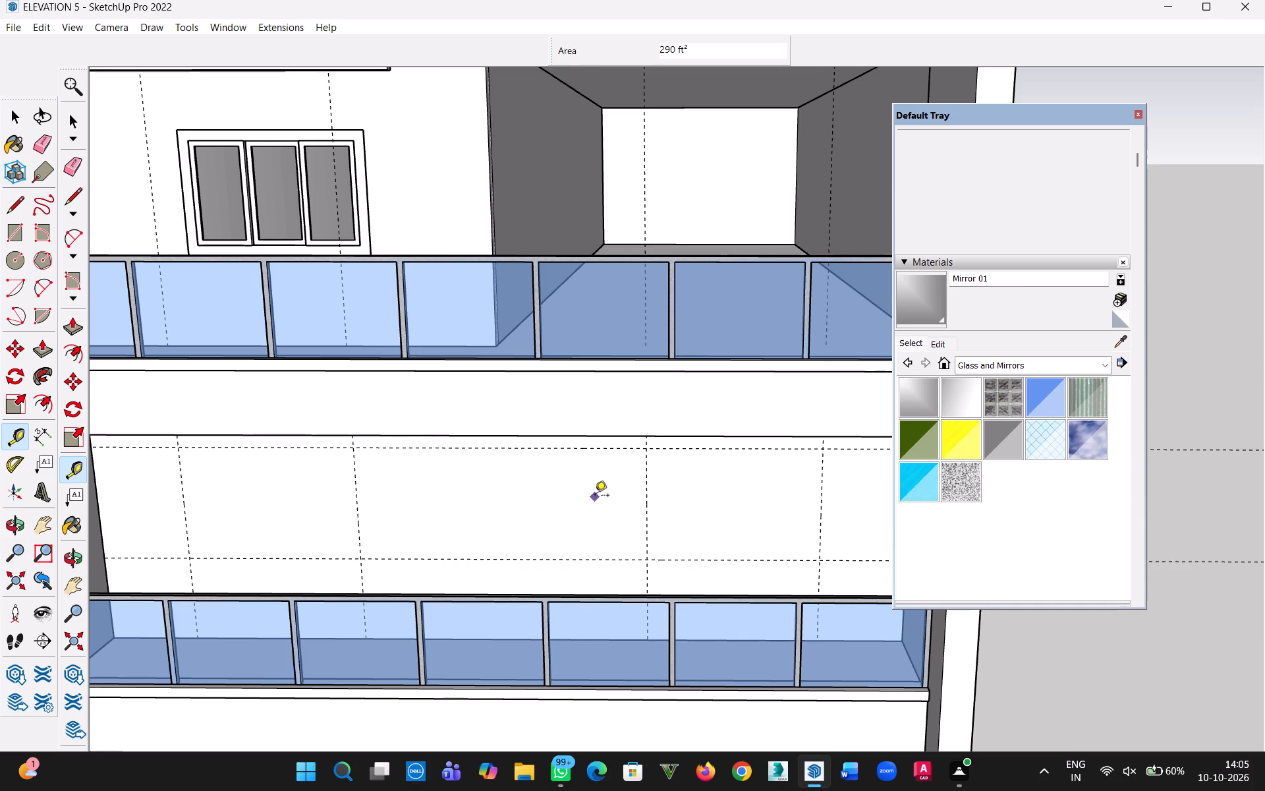
Place vertical guides 1'10" inward from the two inner window guides and measure the gap between them.
{"action": "left_click", "coordinate": [354, 495]}
{"action": "key", "text": "1"}
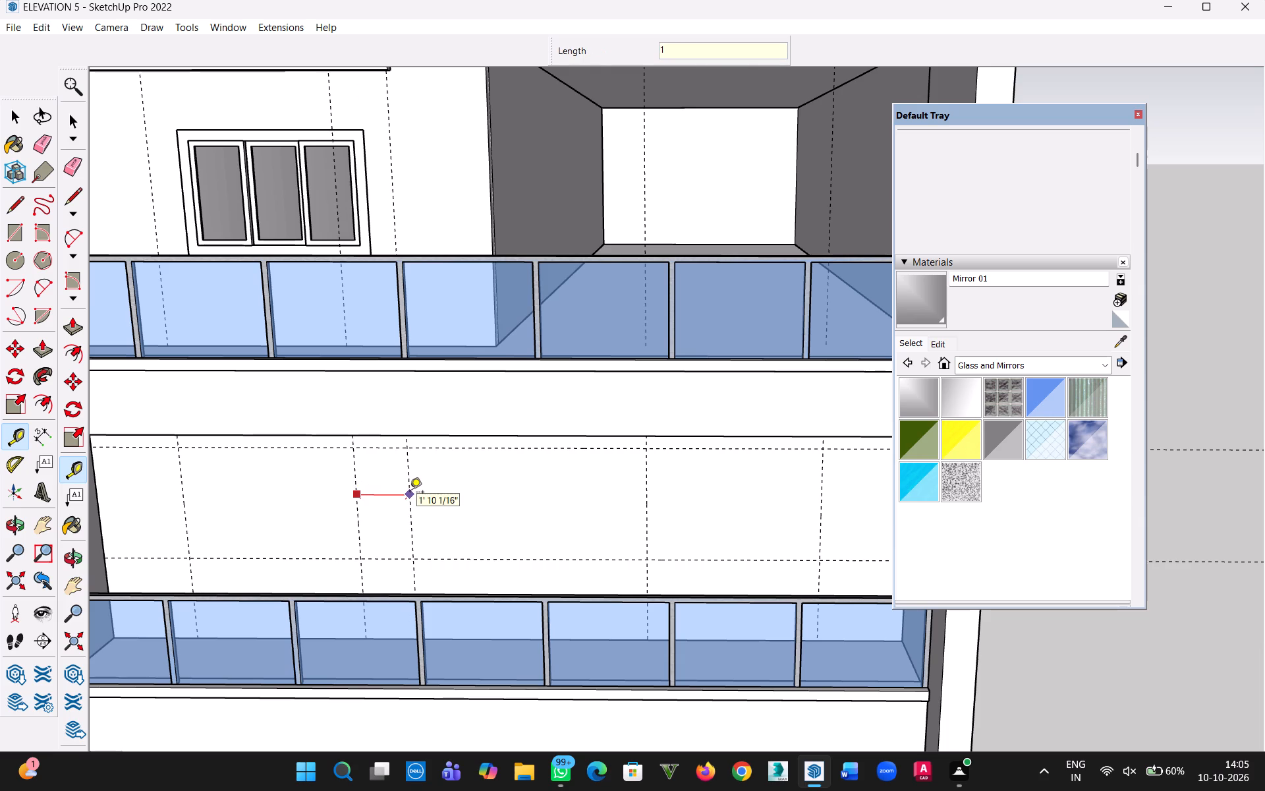
{"action": "type", "text": "'10\""}
{"action": "key", "text": "Return"}
{"action": "left_click", "coordinate": [646, 494]}
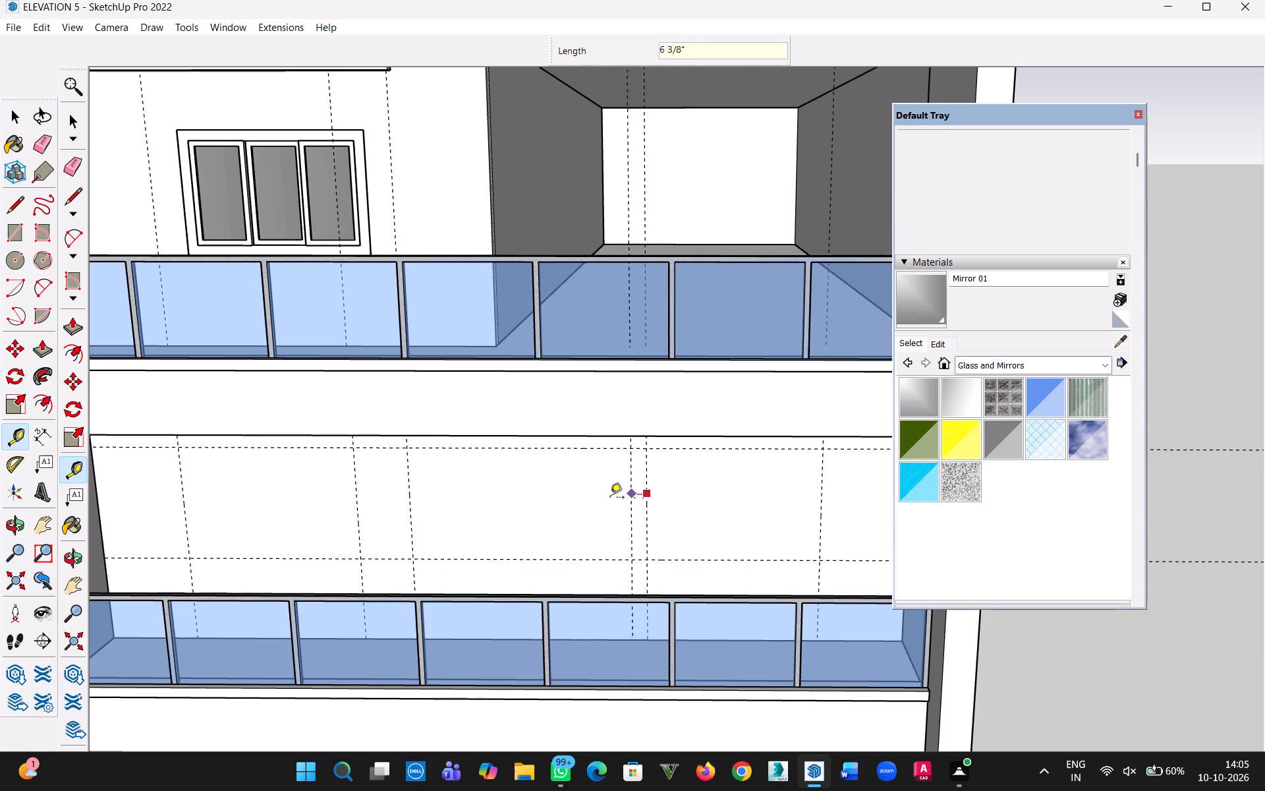
{"action": "type", "text": "1'10\""}
{"action": "key", "text": "Return"}
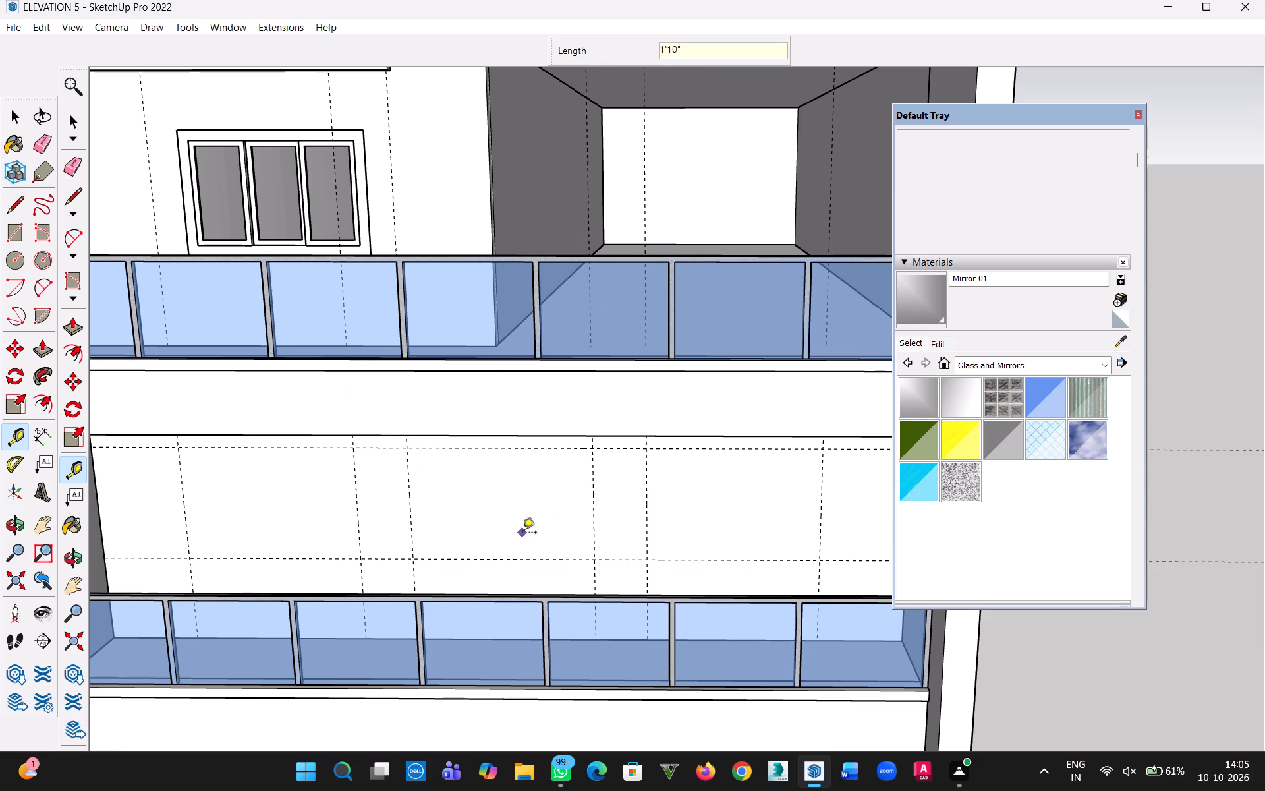
{"action": "left_click", "coordinate": [407, 505]}
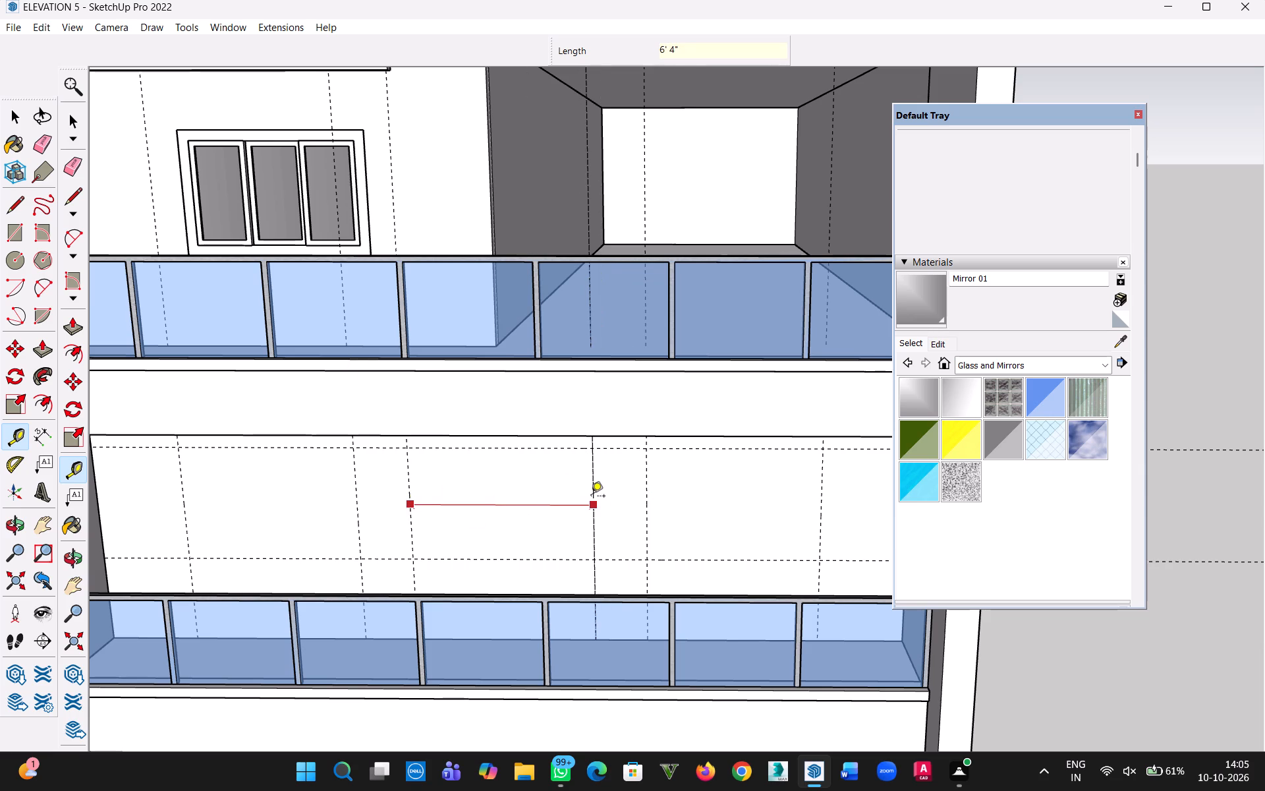
{"action": "key", "text": "Escape"}
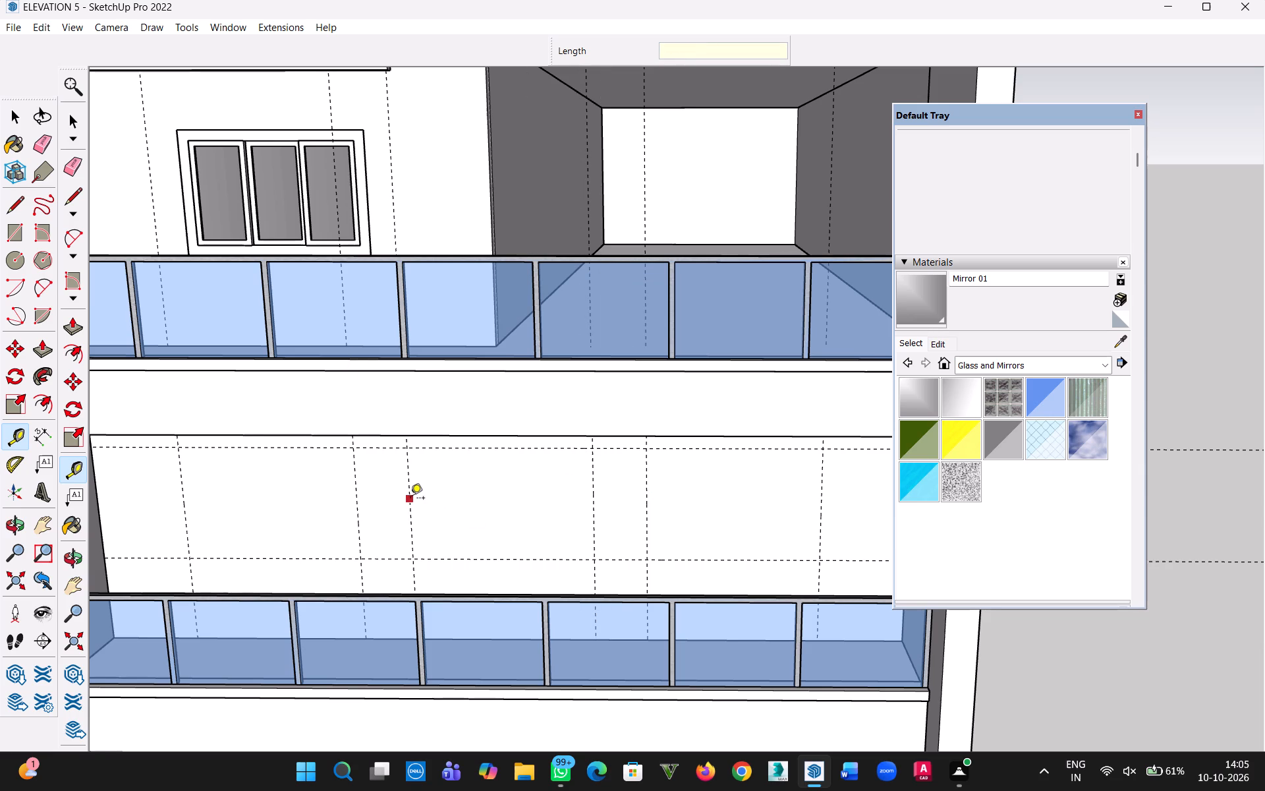
Place two more vertical guides for the door widths, each 3' inward from one of the 1'10" offset guides.
{"action": "left_click", "coordinate": [410, 499]}
{"action": "key", "text": "3"}
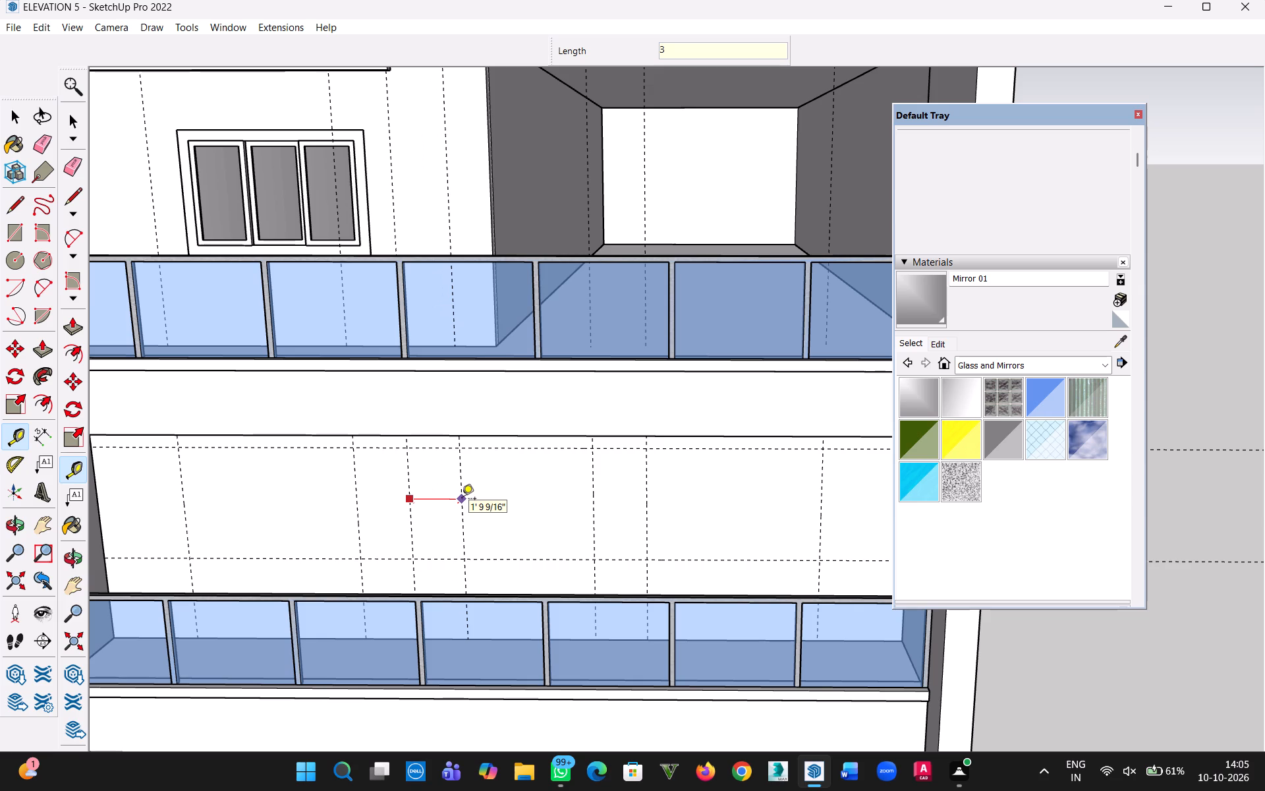
{"action": "key", "text": "apostrophe"}
{"action": "key", "text": "Return"}
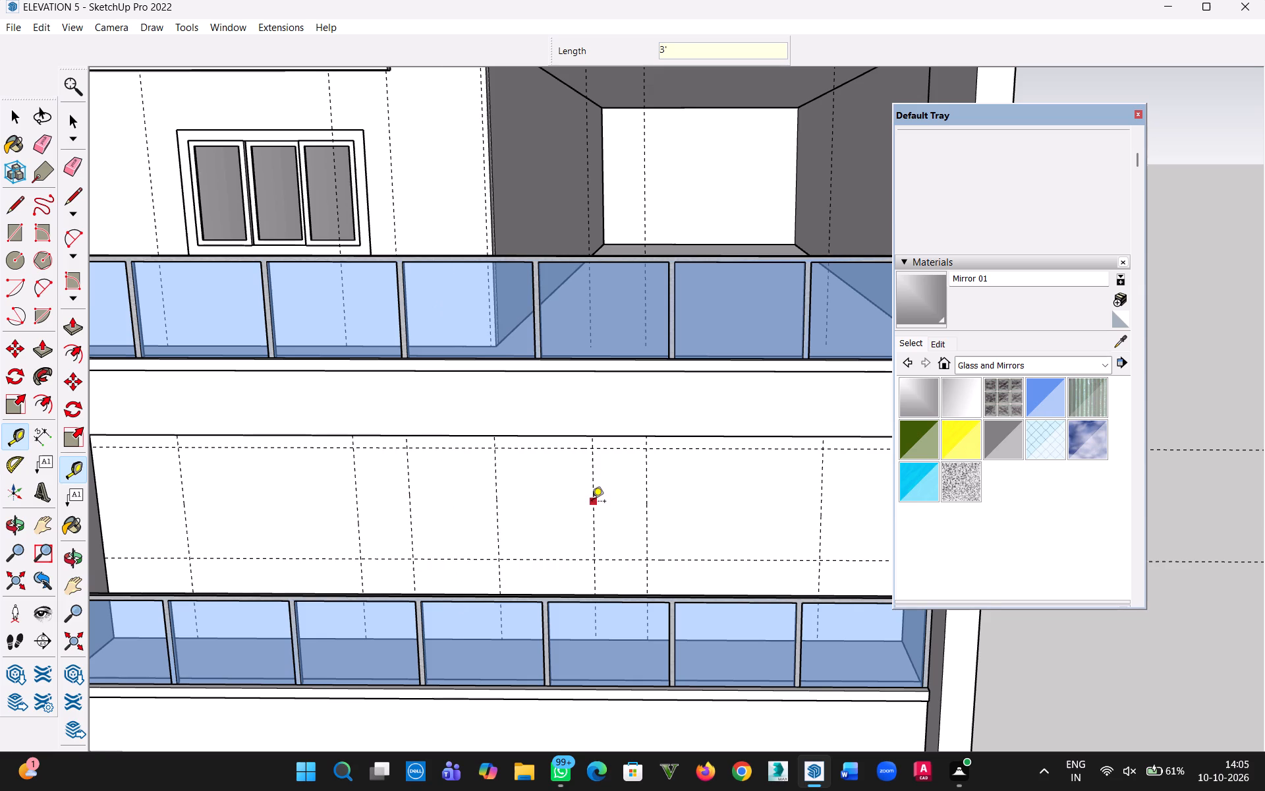
{"action": "left_click", "coordinate": [592, 502]}
{"action": "type", "text": "3'"}
{"action": "key", "text": "Return"}
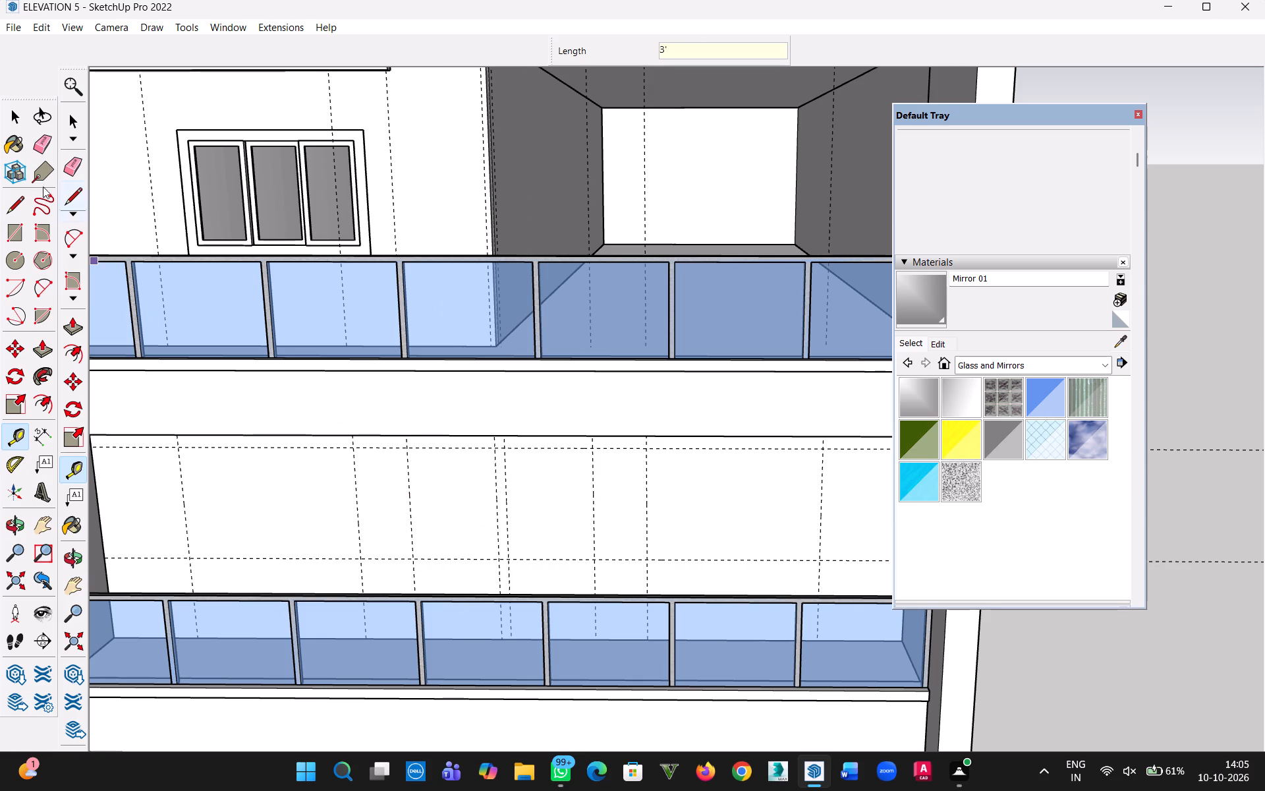
Hide the glass railing group of the lower balcony in front of the blank wall.
{"action": "left_click", "coordinate": [8, 120]}
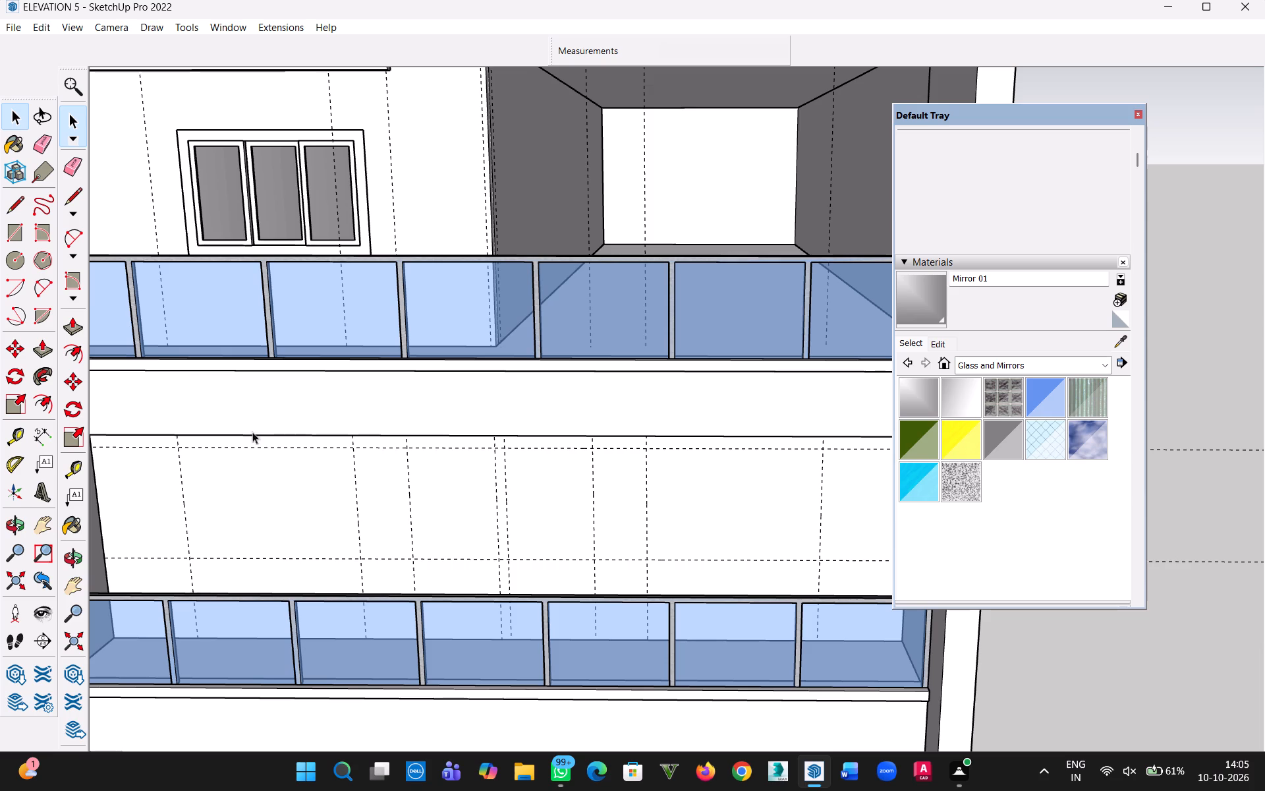
{"action": "middle_click_drag", "start_coordinate": [425, 531], "coordinate": [457, 527]}
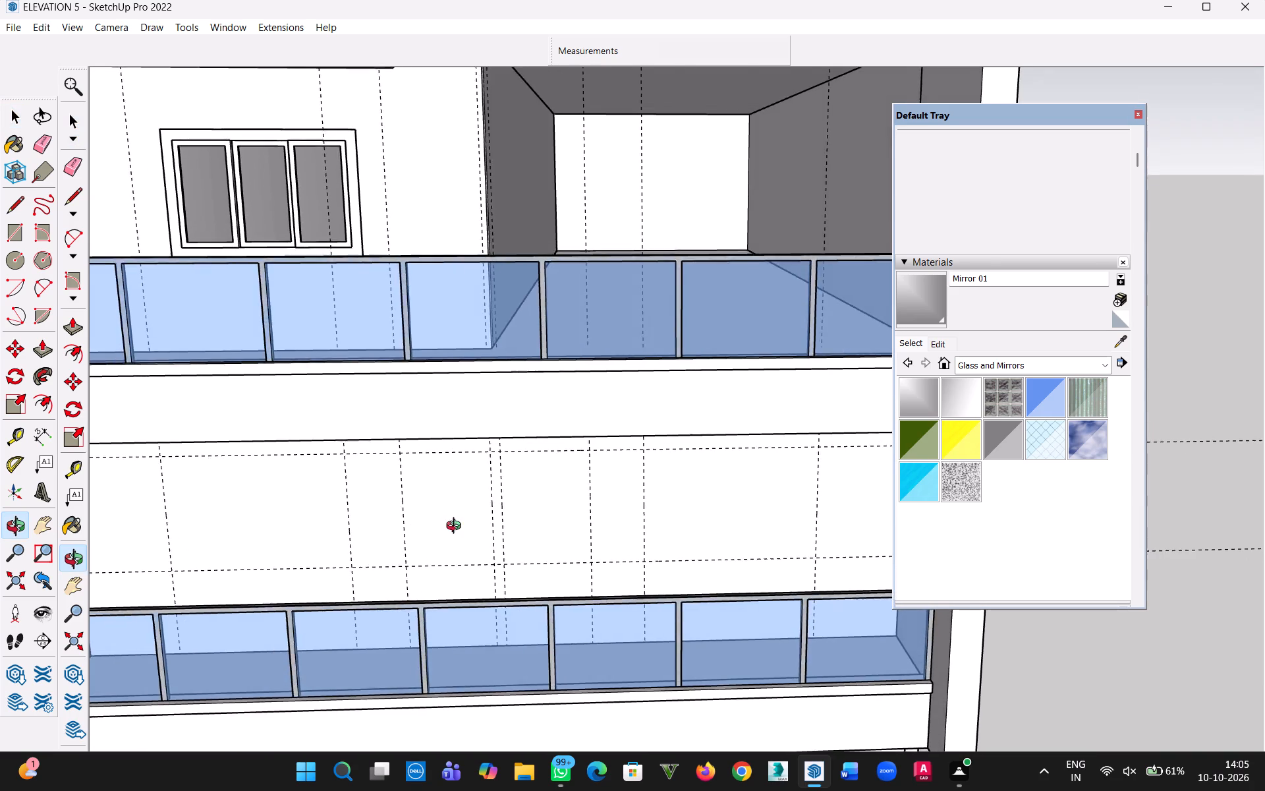
{"action": "middle_click_drag", "start_coordinate": [457, 527], "coordinate": [467, 547]}
{"action": "left_click", "coordinate": [450, 630]}
{"action": "right_click", "coordinate": [450, 629]}
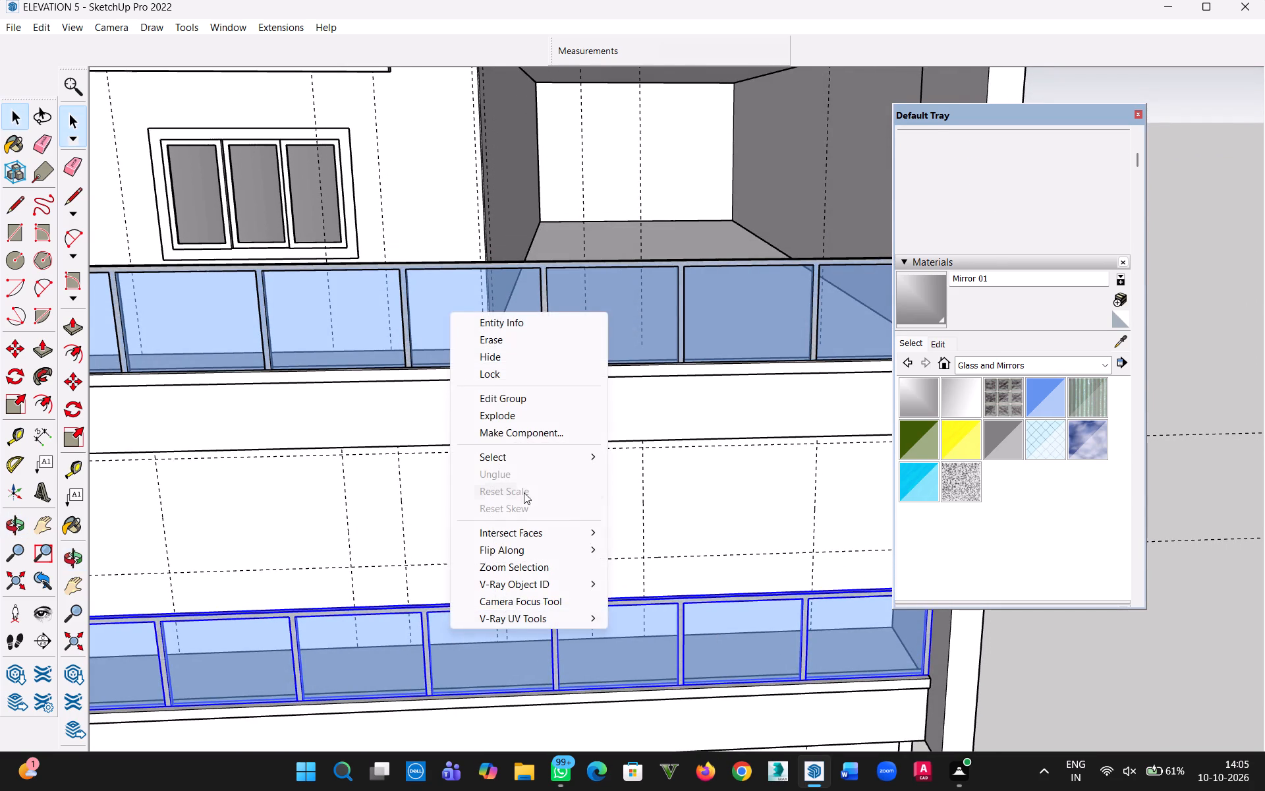
{"action": "left_click", "coordinate": [501, 362]}
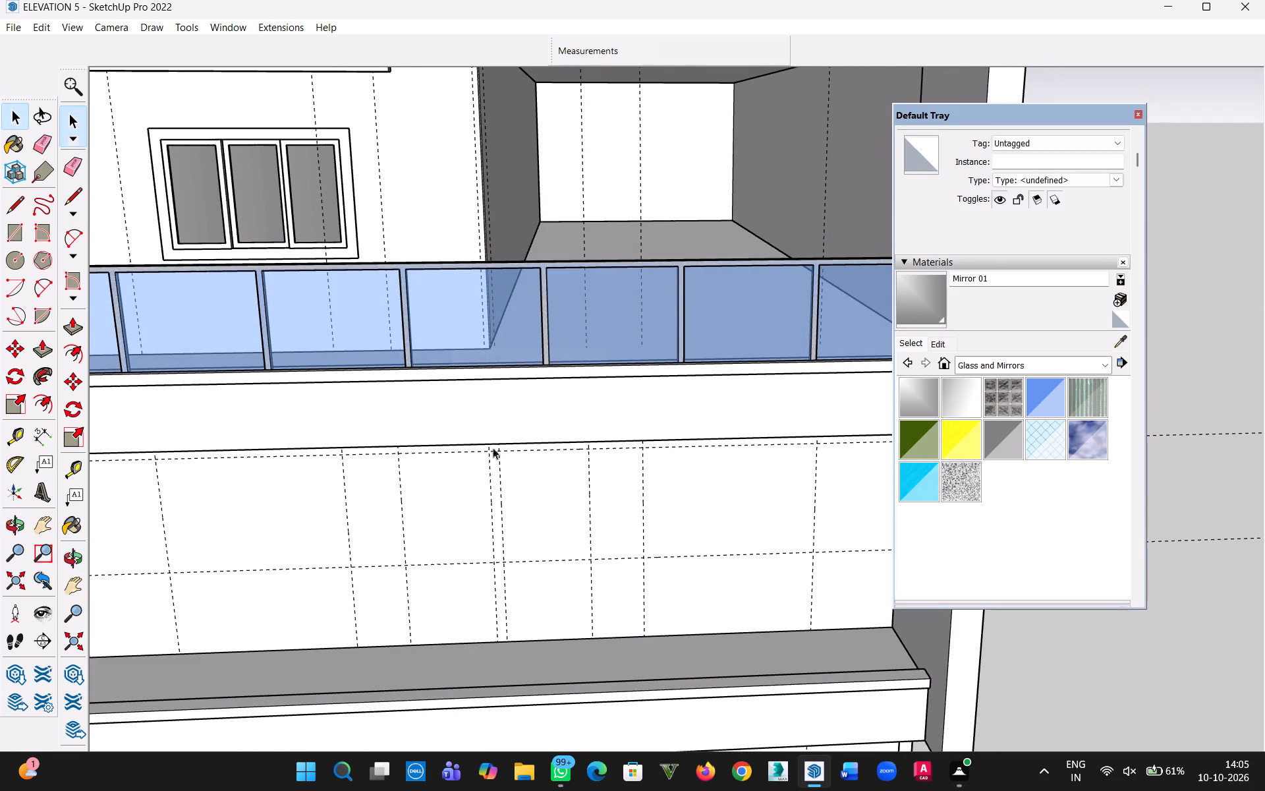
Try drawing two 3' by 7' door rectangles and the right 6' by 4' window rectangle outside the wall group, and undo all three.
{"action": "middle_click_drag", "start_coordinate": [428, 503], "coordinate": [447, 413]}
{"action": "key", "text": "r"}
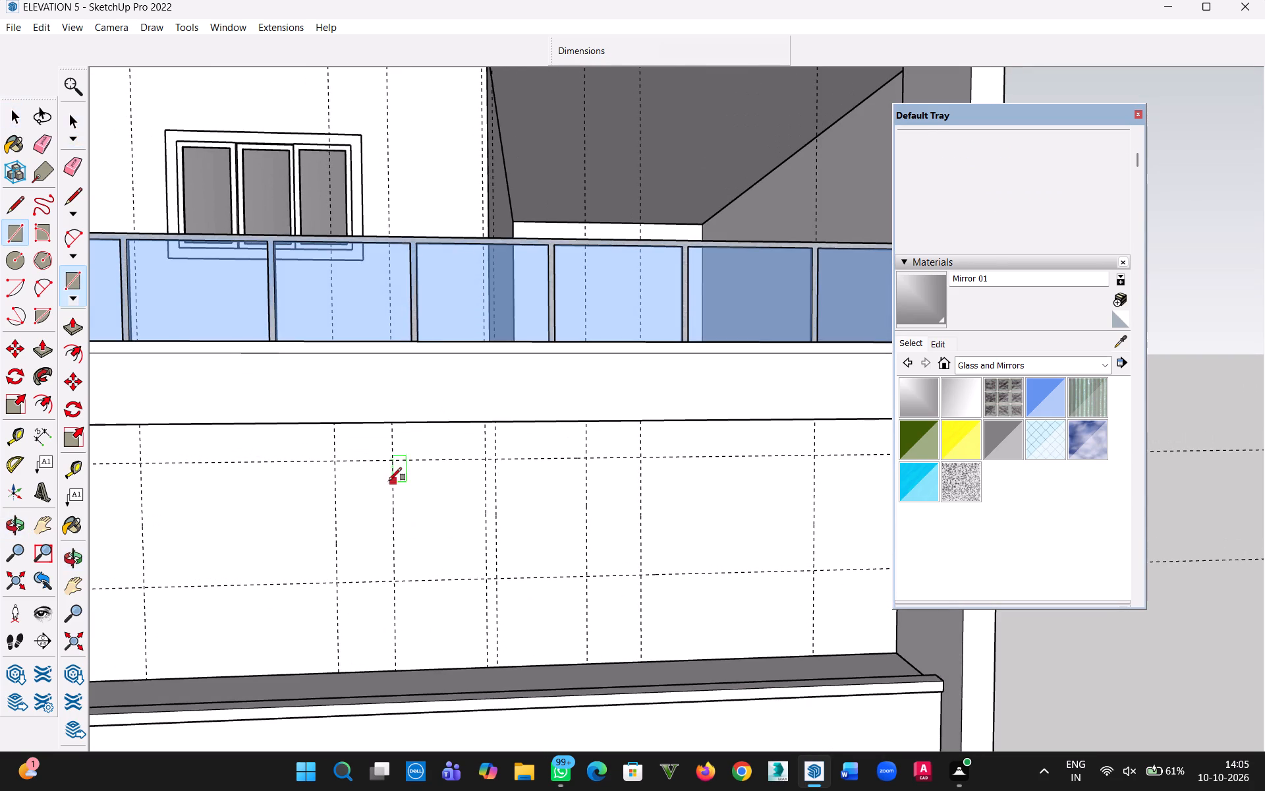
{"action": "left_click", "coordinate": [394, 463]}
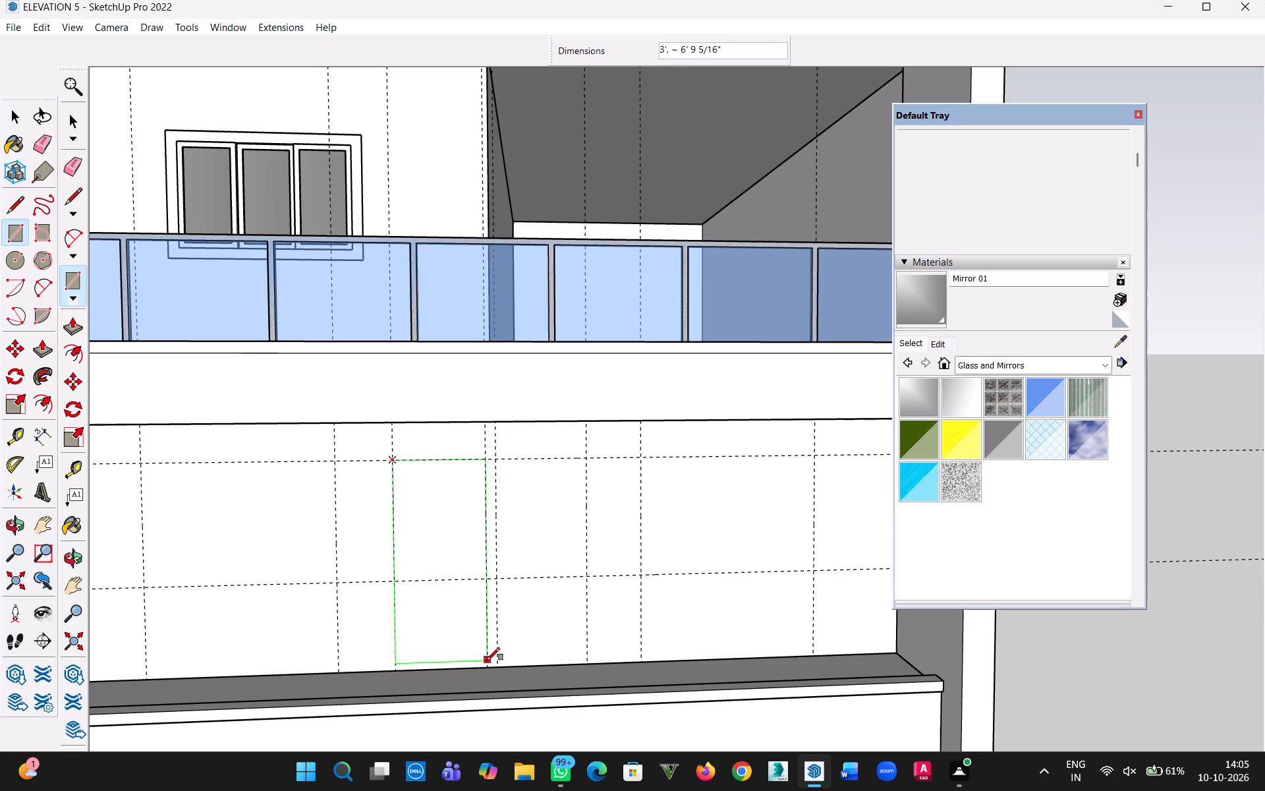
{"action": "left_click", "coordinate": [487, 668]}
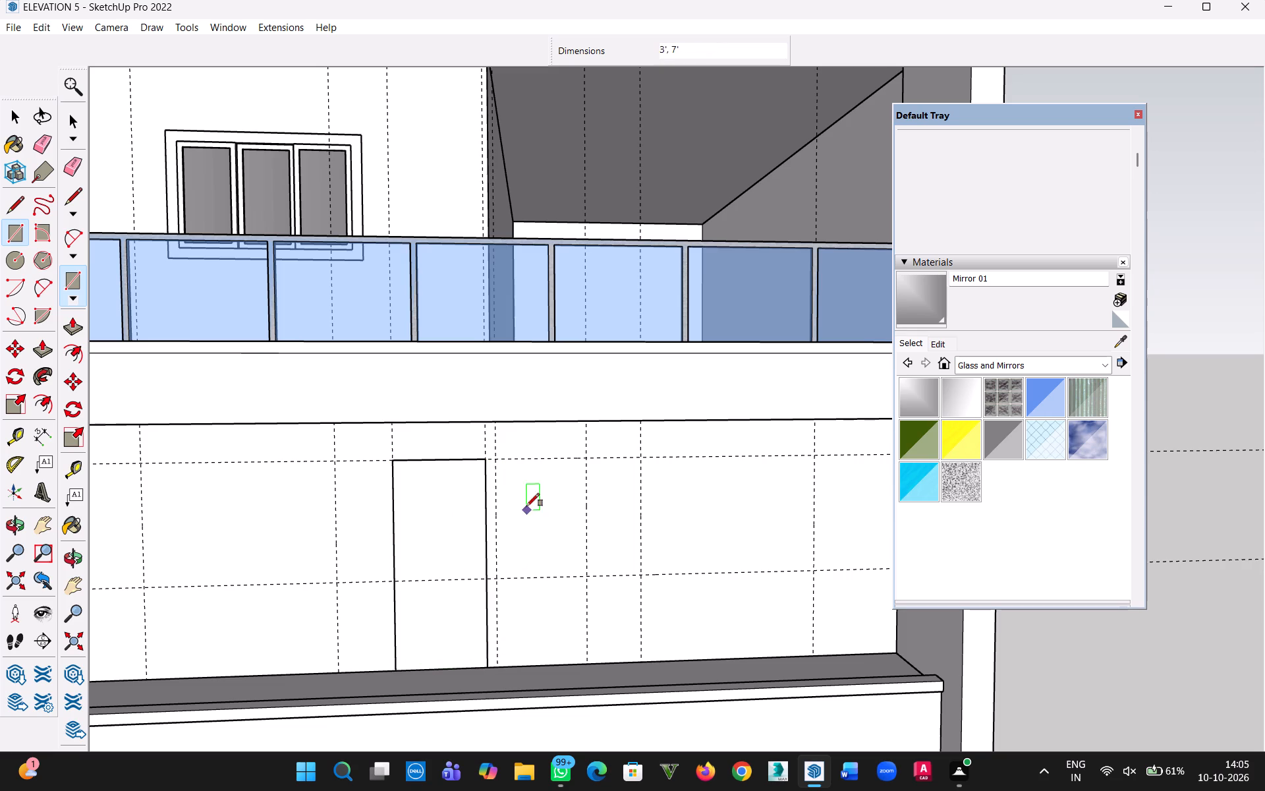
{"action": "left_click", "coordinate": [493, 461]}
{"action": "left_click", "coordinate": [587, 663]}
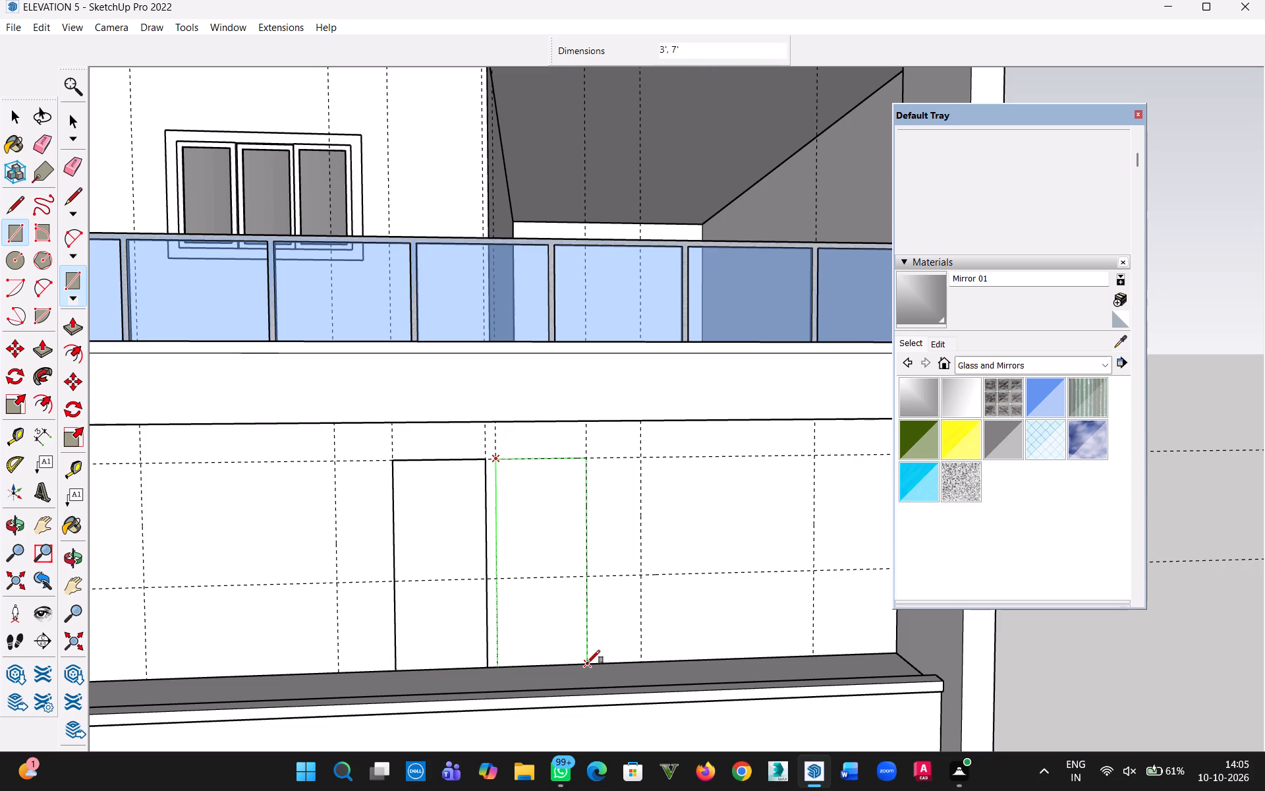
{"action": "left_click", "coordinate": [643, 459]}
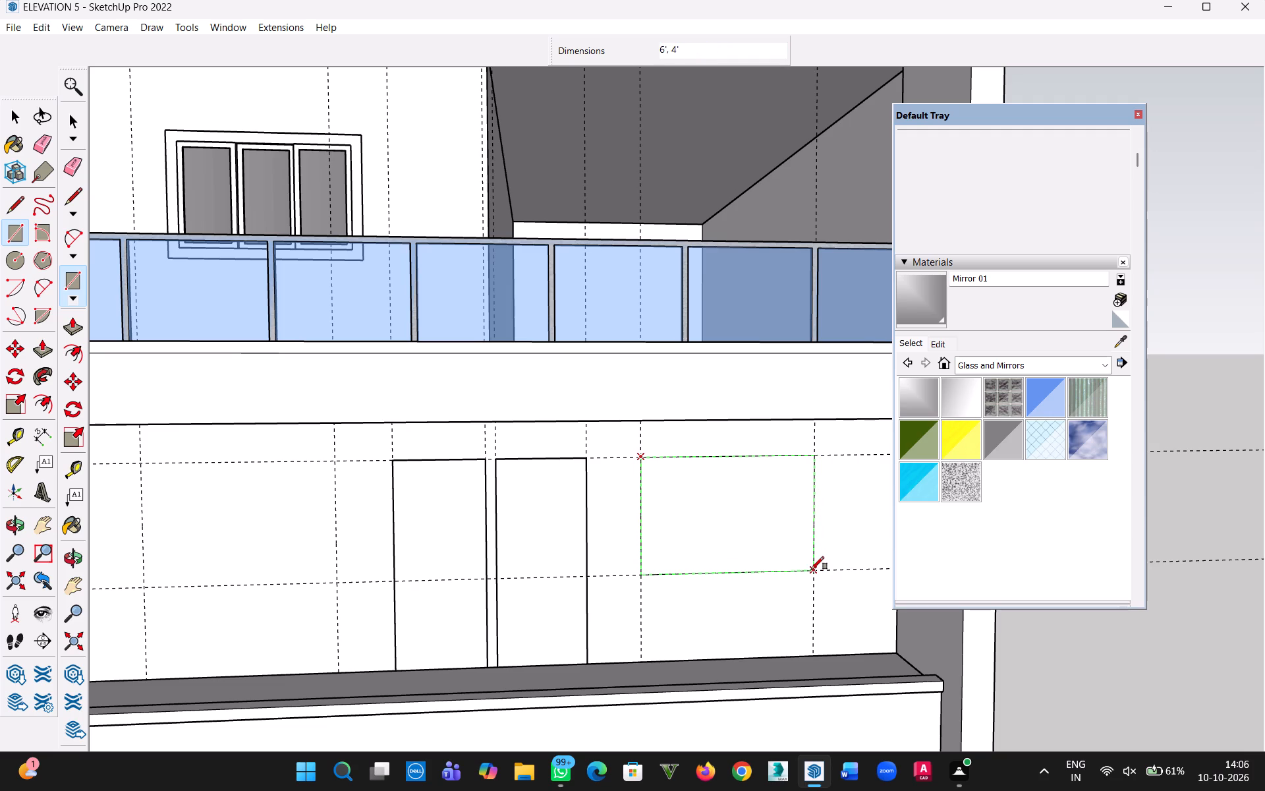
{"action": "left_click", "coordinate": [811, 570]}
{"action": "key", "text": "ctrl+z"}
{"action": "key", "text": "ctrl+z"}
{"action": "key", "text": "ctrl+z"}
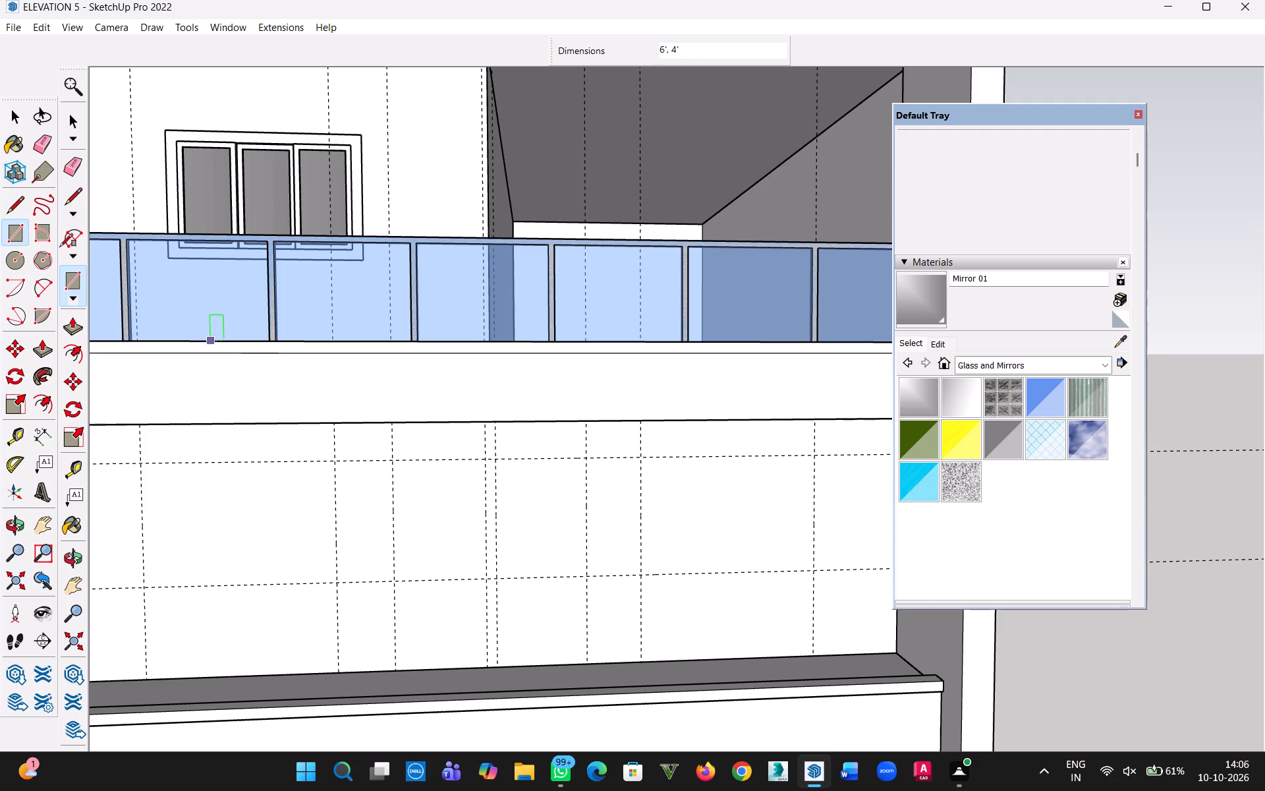
Open the wall group for editing and draw a 6' by 4' window rectangle within the guides at the wall's left side.
{"action": "left_click", "coordinate": [3, 111]}
{"action": "triple_click", "coordinate": [317, 508]}
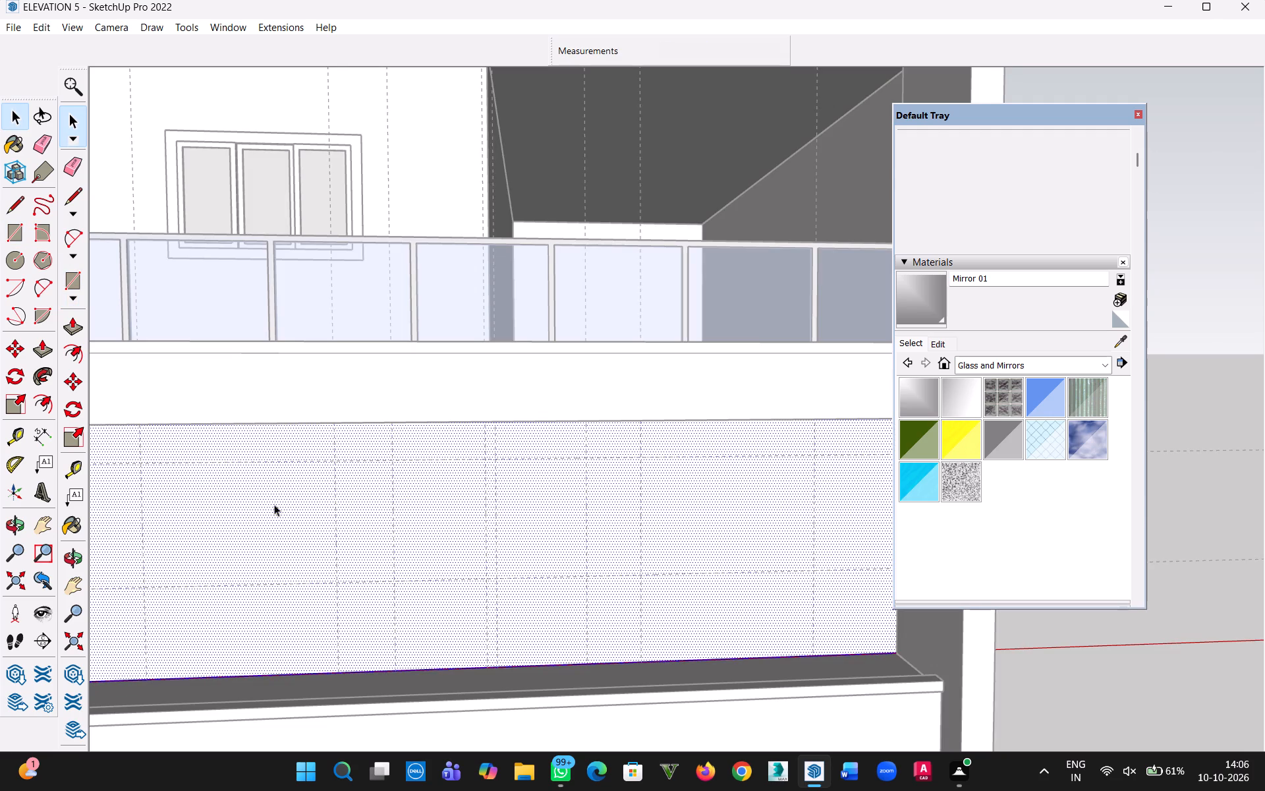
{"action": "key", "text": "r"}
{"action": "left_click", "coordinate": [141, 467]}
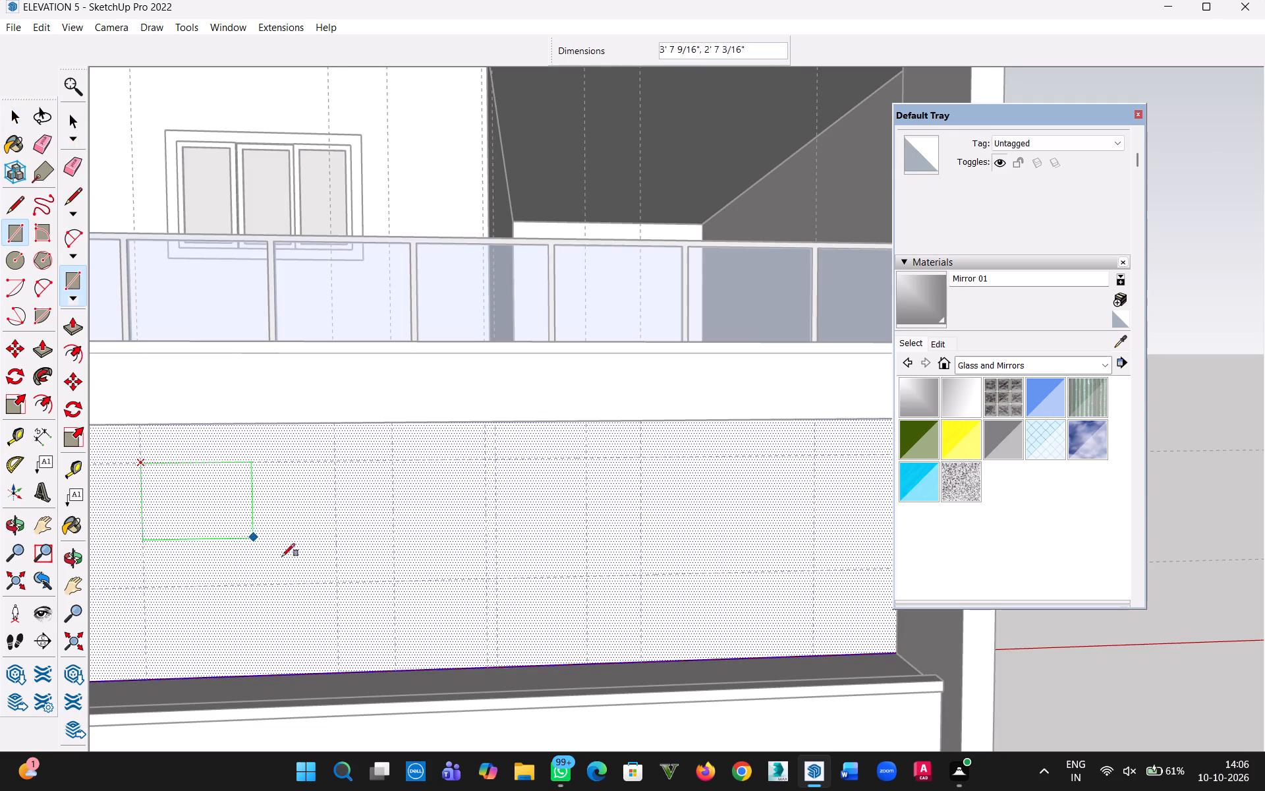
{"action": "left_click", "coordinate": [339, 582]}
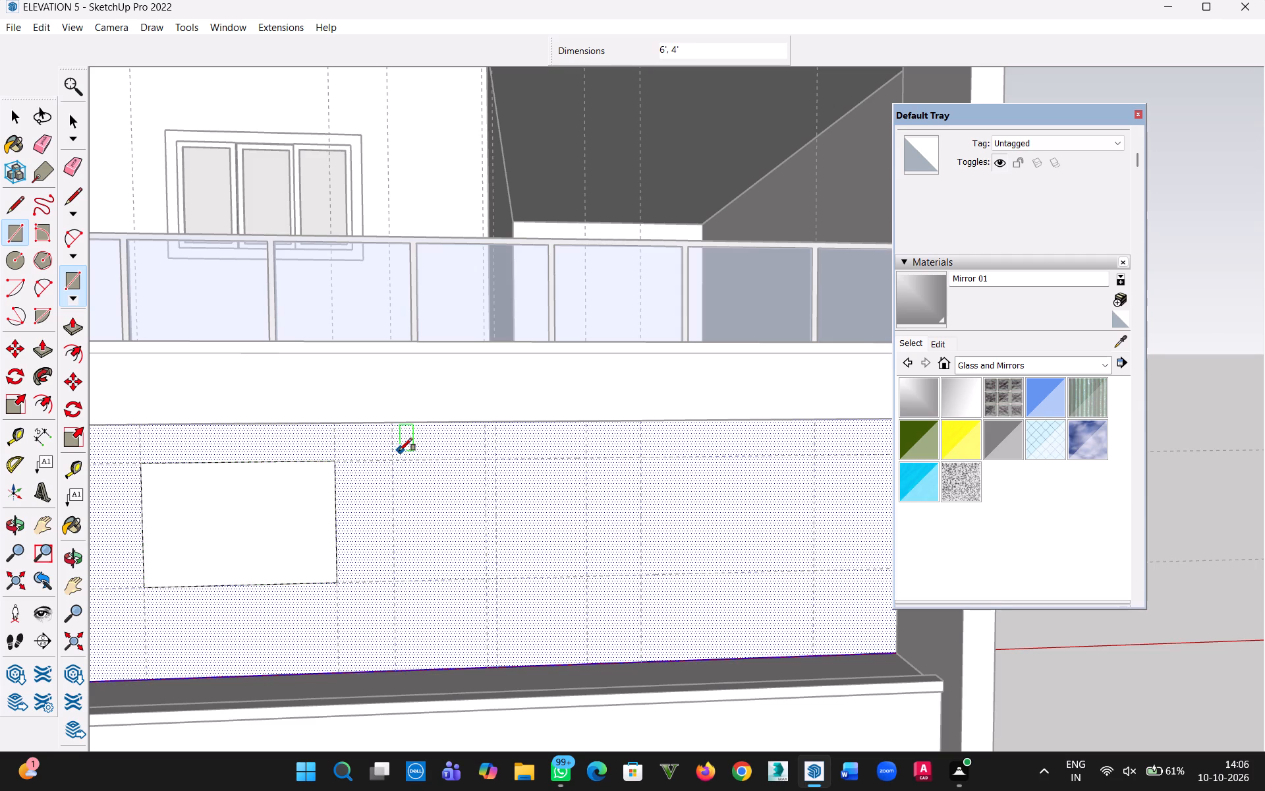
Draw two 3' by 7' door rectangles side by side within the central guides, down to the balcony floor.
{"action": "left_click", "coordinate": [396, 462]}
{"action": "left_click", "coordinate": [492, 668]}
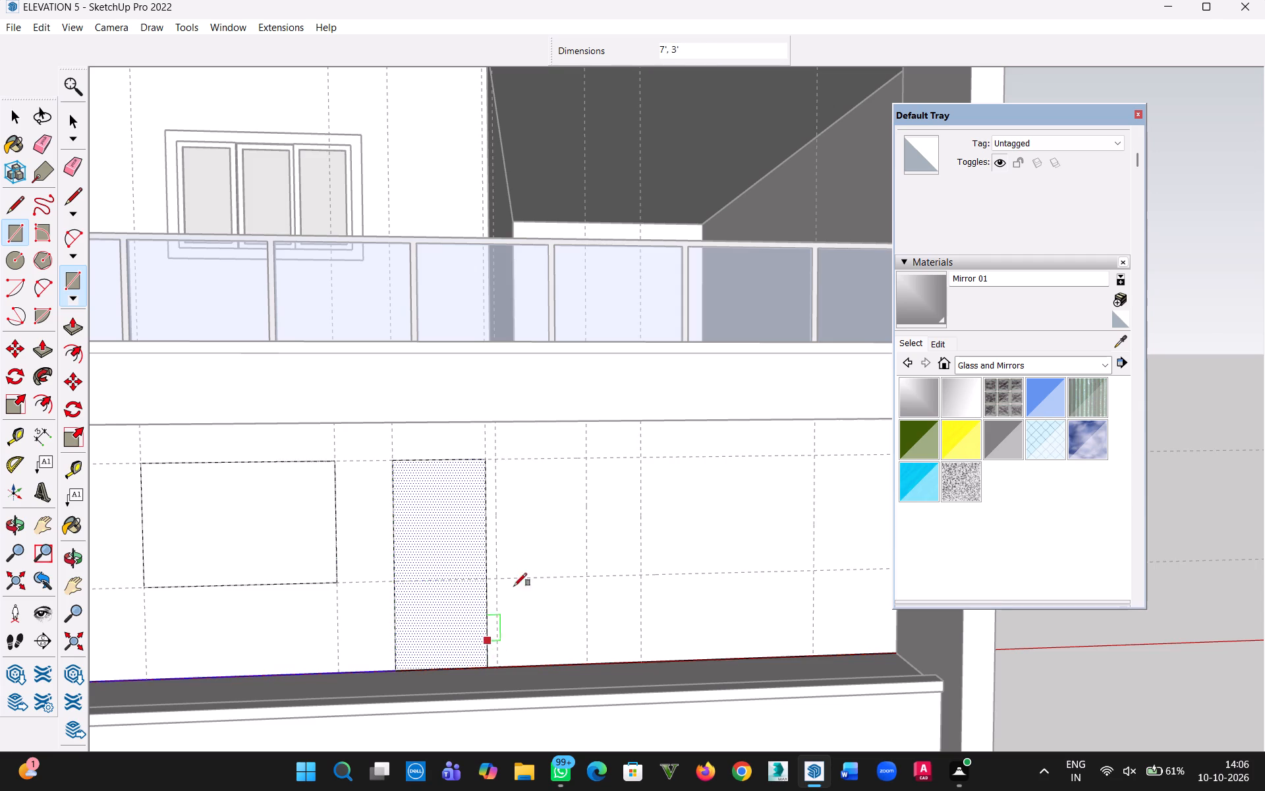
{"action": "left_click", "coordinate": [495, 459]}
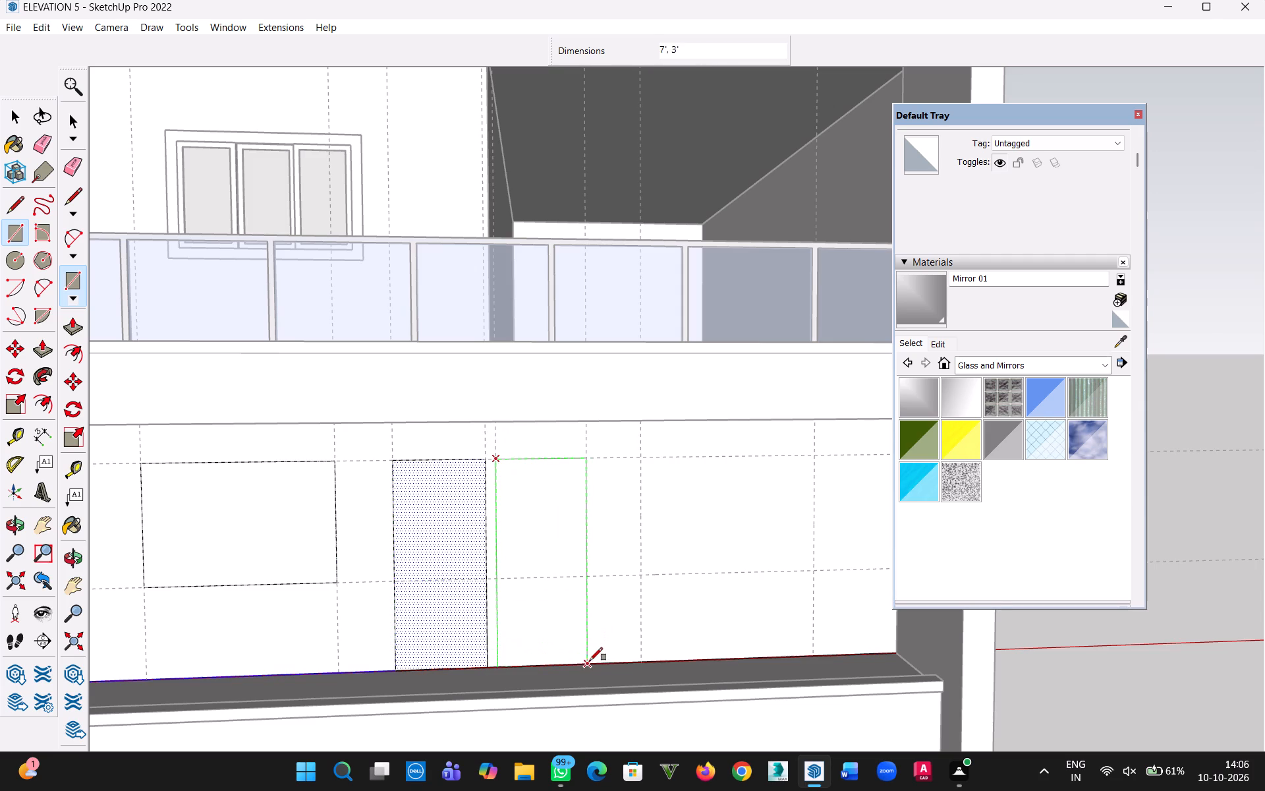
{"action": "left_click", "coordinate": [588, 660]}
Draw the 6' by 4' window rectangle within the guides on the wall to the right of the doors.
{"action": "left_click", "coordinate": [642, 455]}
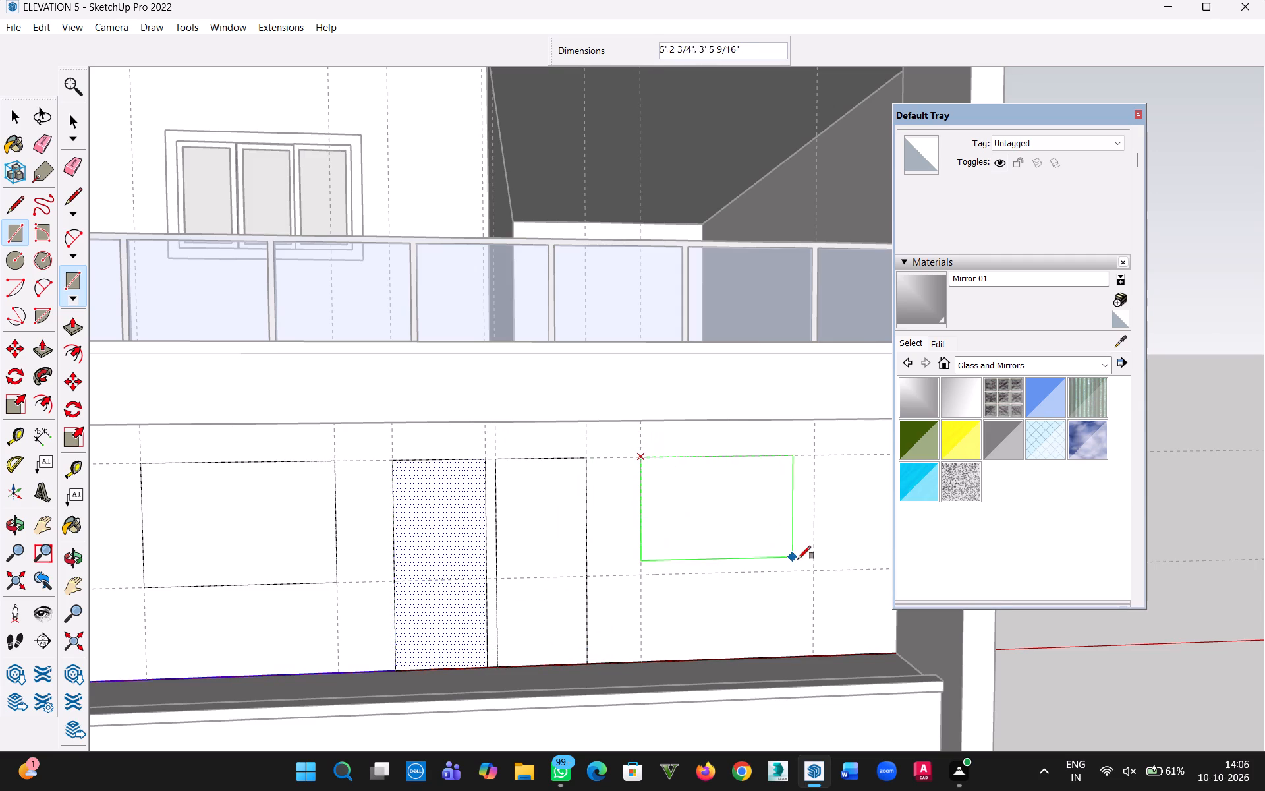
{"action": "left_click", "coordinate": [814, 571]}
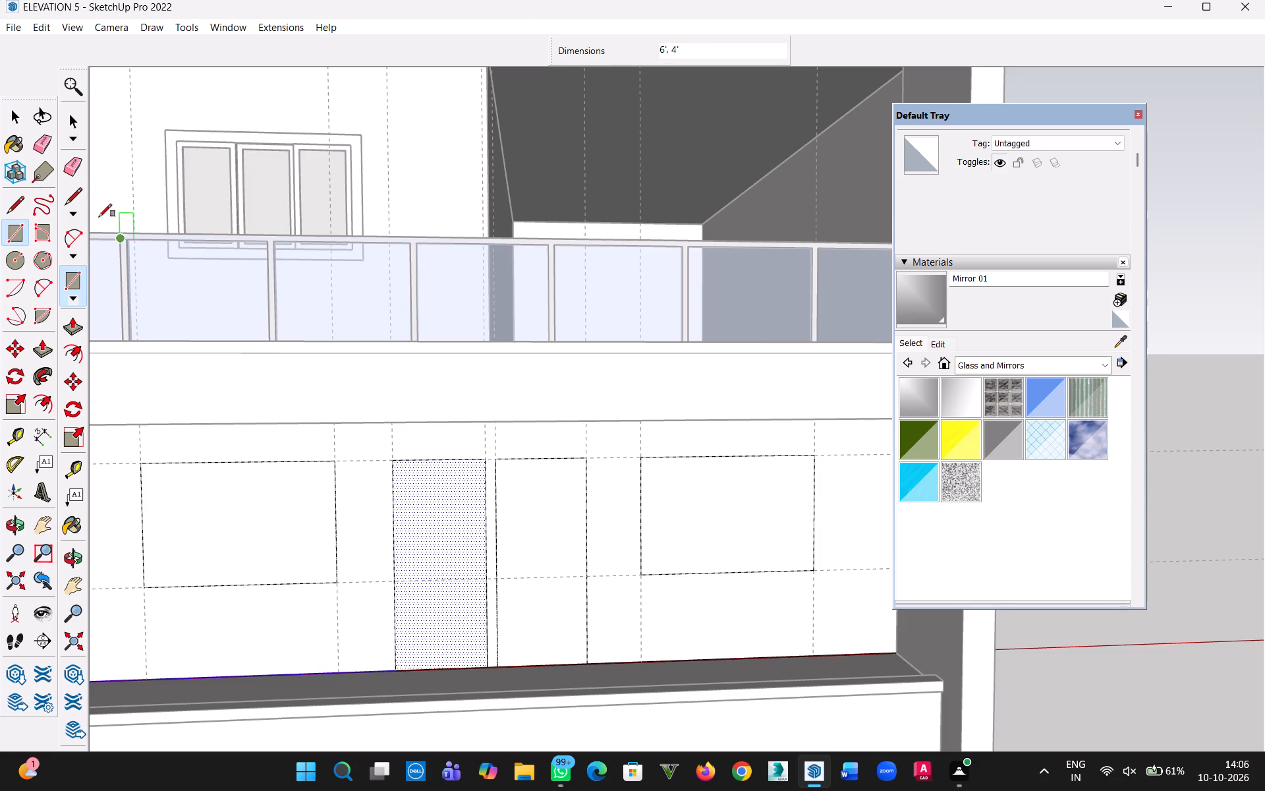
{"action": "left_click", "coordinate": [13, 121]}
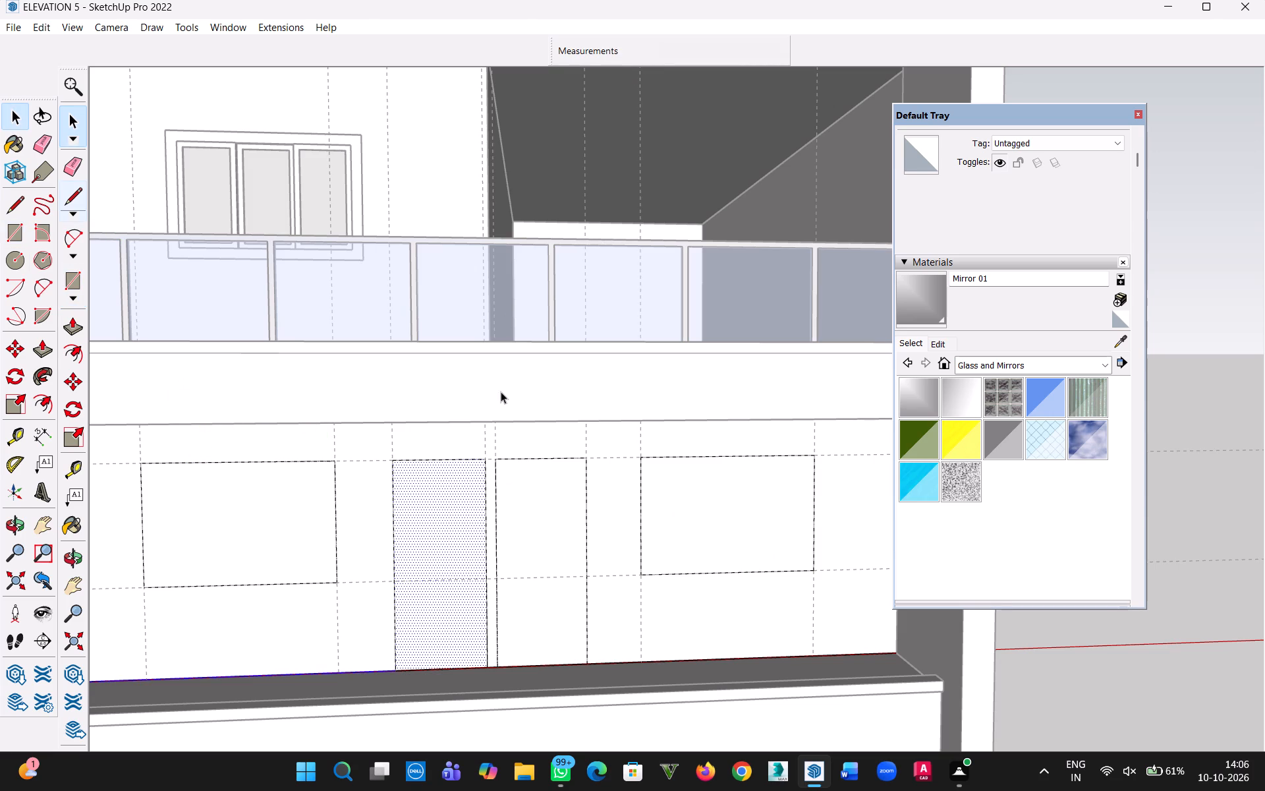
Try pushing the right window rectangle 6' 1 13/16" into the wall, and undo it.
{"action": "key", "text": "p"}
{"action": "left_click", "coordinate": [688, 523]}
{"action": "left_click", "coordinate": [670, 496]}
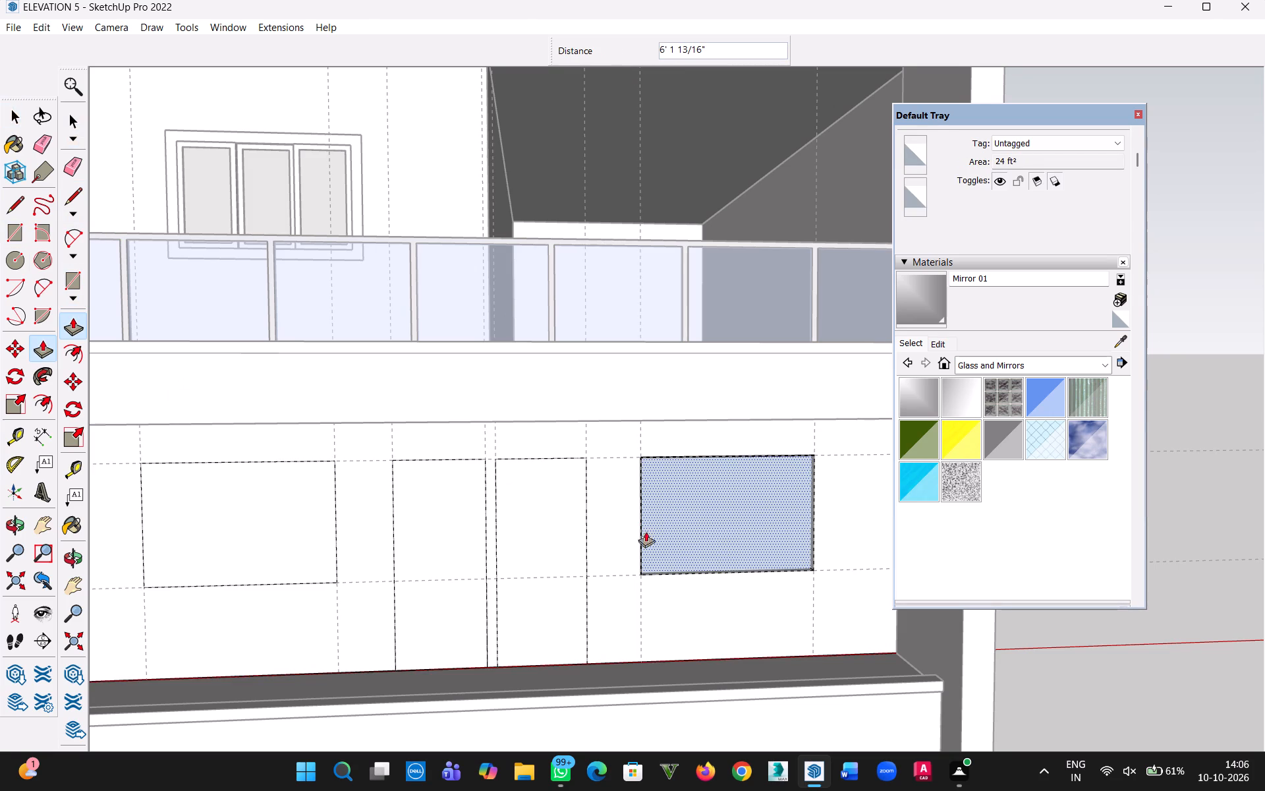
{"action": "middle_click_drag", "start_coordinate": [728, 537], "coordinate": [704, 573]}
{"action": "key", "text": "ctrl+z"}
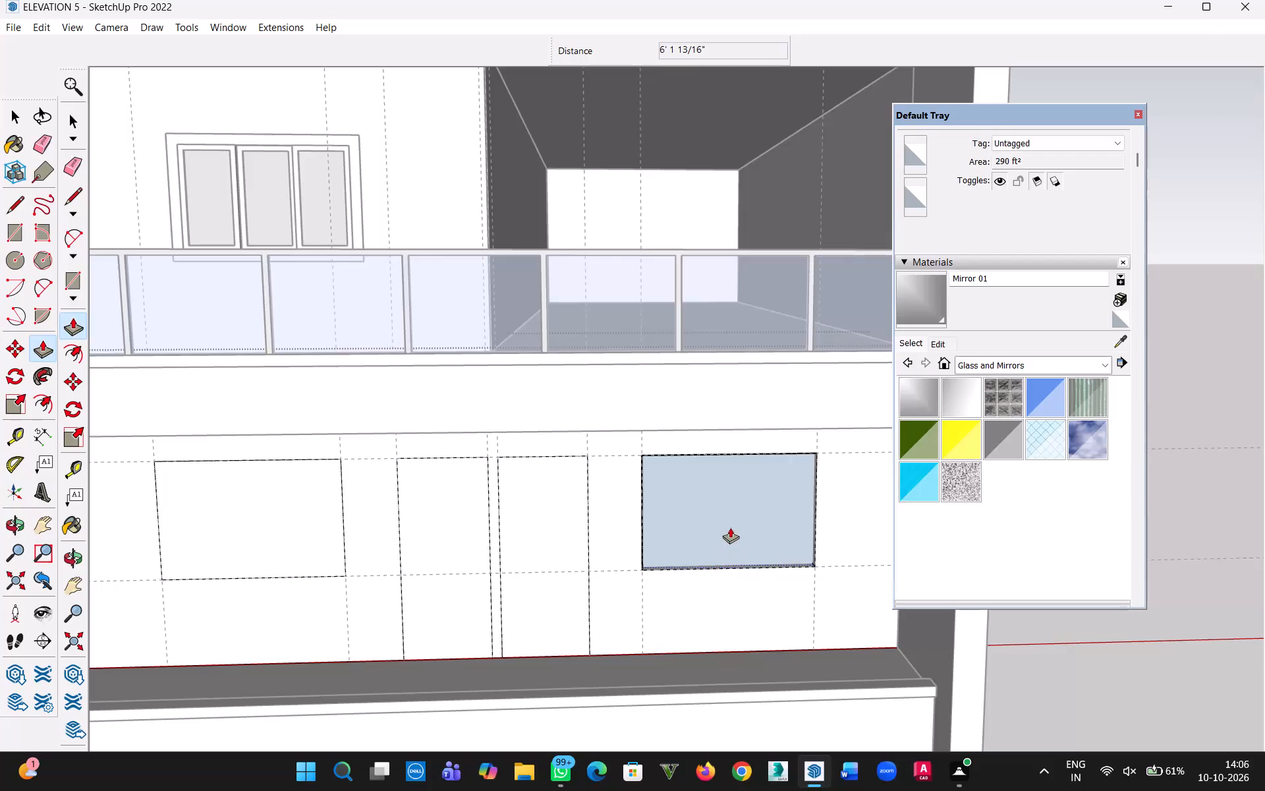
Push both window and both door faces 6" through the wall to cut four openings, and leave the wall group.
{"action": "left_click", "coordinate": [727, 523]}
{"action": "left_click", "coordinate": [716, 472]}
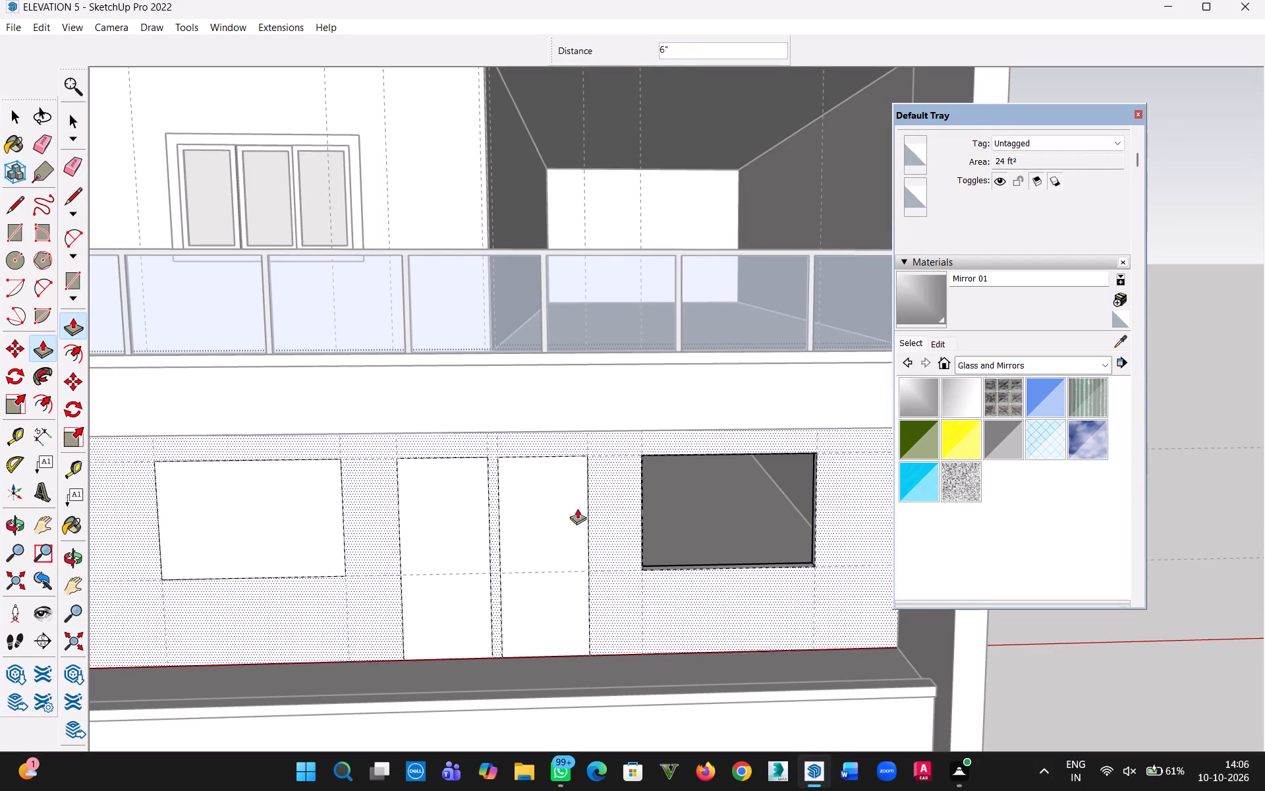
{"action": "left_click", "coordinate": [540, 524]}
{"action": "left_click", "coordinate": [549, 494]}
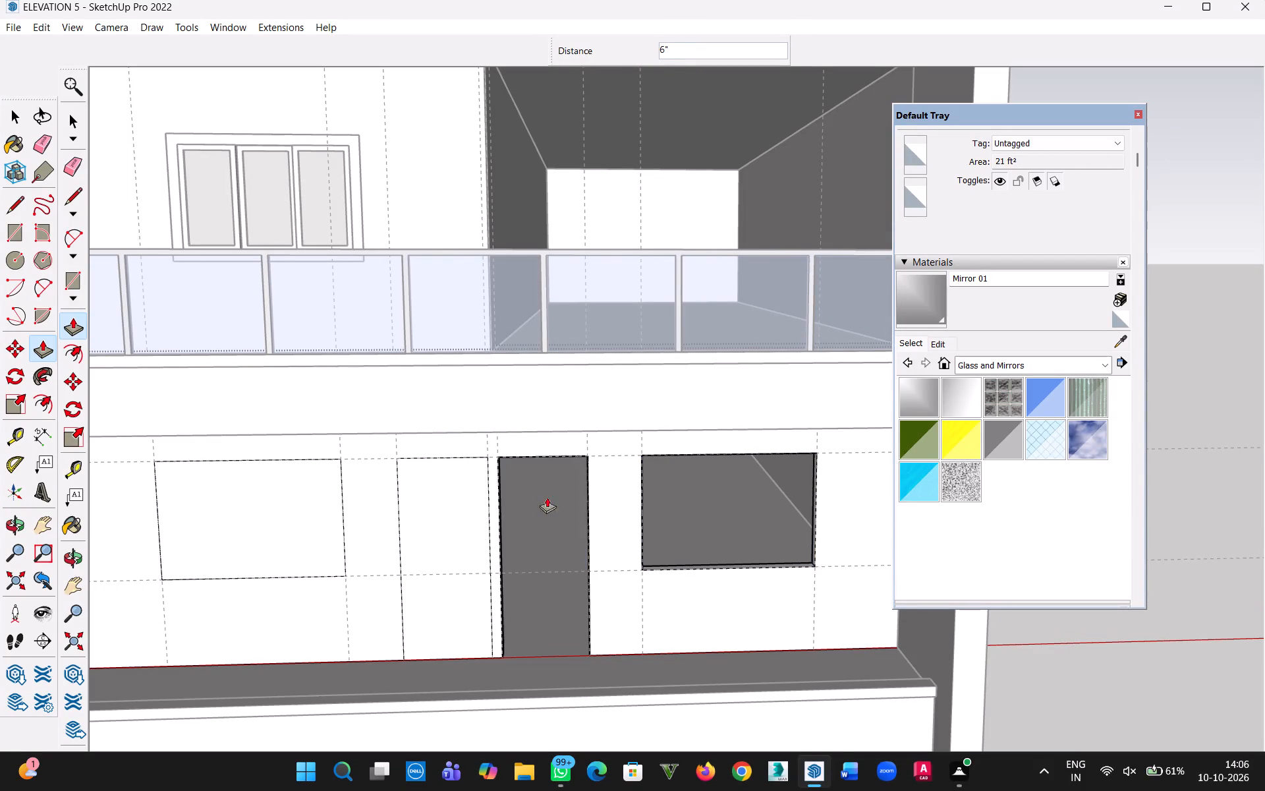
{"action": "left_click", "coordinate": [425, 516]}
{"action": "left_click", "coordinate": [449, 488]}
{"action": "double_click", "coordinate": [284, 504]}
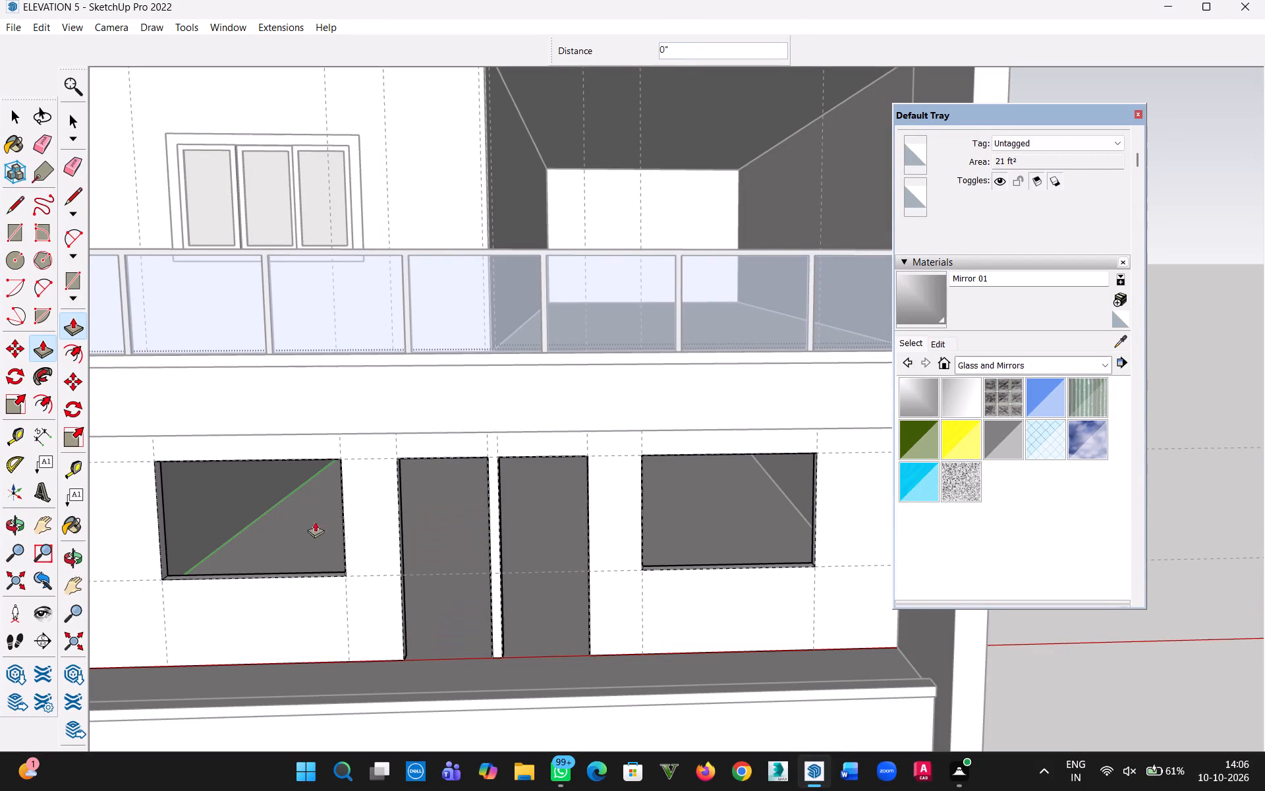
{"action": "left_click", "coordinate": [17, 123]}
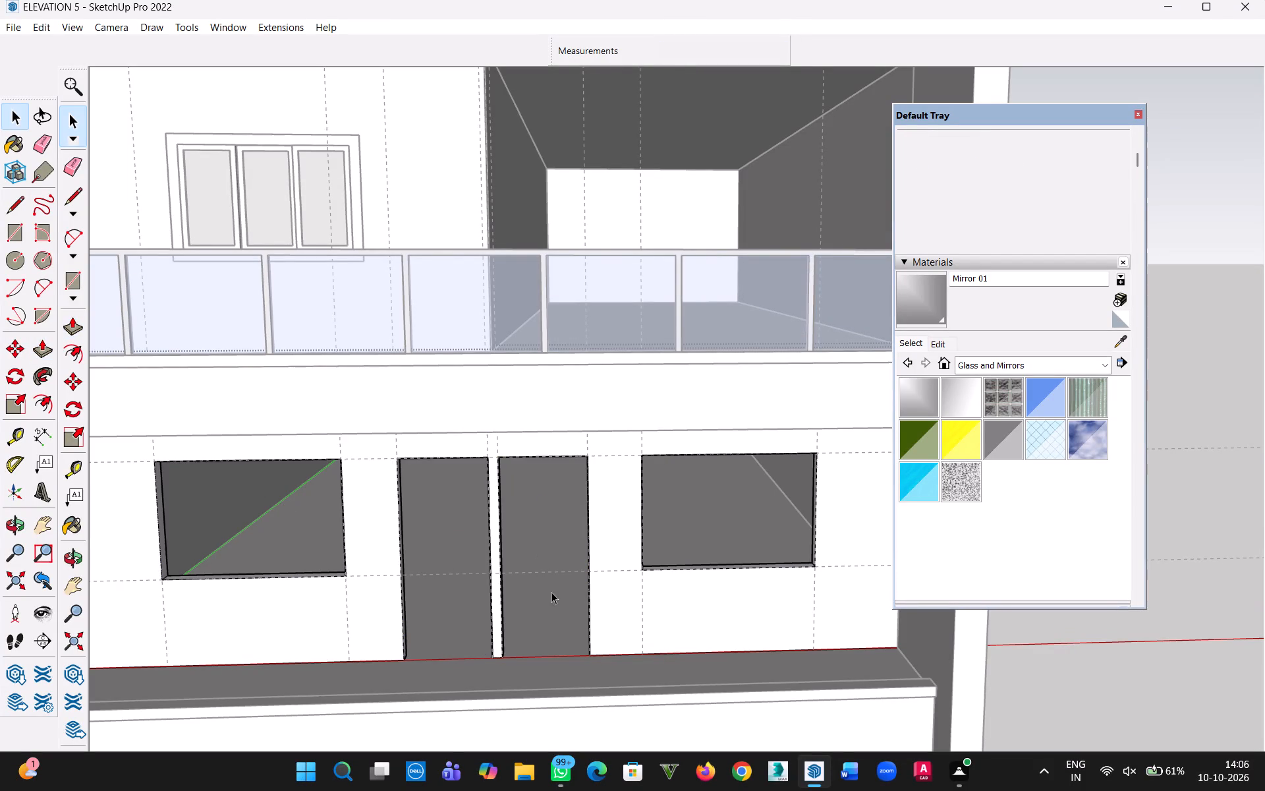
{"action": "left_click", "coordinate": [551, 592]}
{"action": "left_click", "coordinate": [12, 124]}
{"action": "double_click", "coordinate": [536, 546]}
Copy the three-pane framed window from the floor above into both 6' by 4' window openings of the lower balcony wall.
{"action": "middle_click_drag", "start_coordinate": [546, 566], "coordinate": [571, 538]}
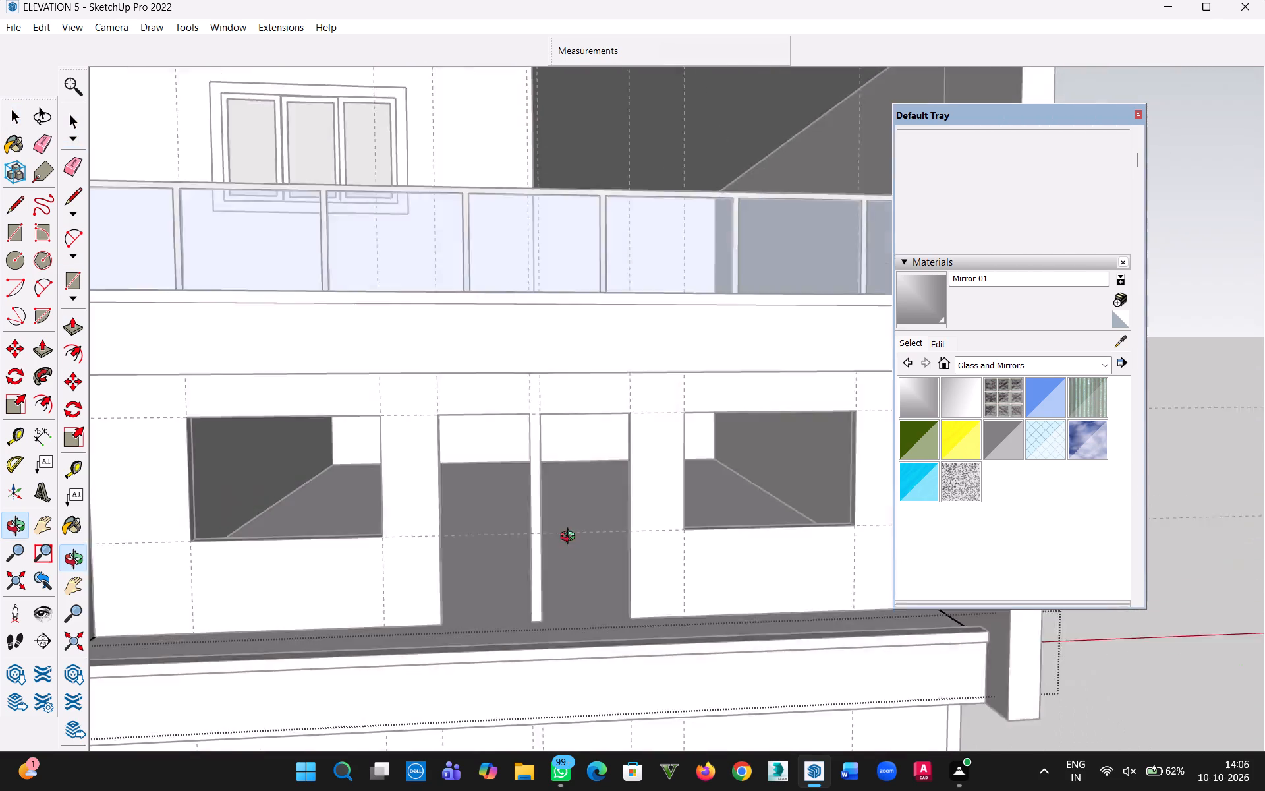
{"action": "middle_click_drag", "start_coordinate": [571, 538], "coordinate": [569, 576]}
{"action": "scroll", "coordinate": [542, 567], "scroll_direction": "down", "scroll_amount": 5}
{"action": "left_click", "coordinate": [406, 384]}
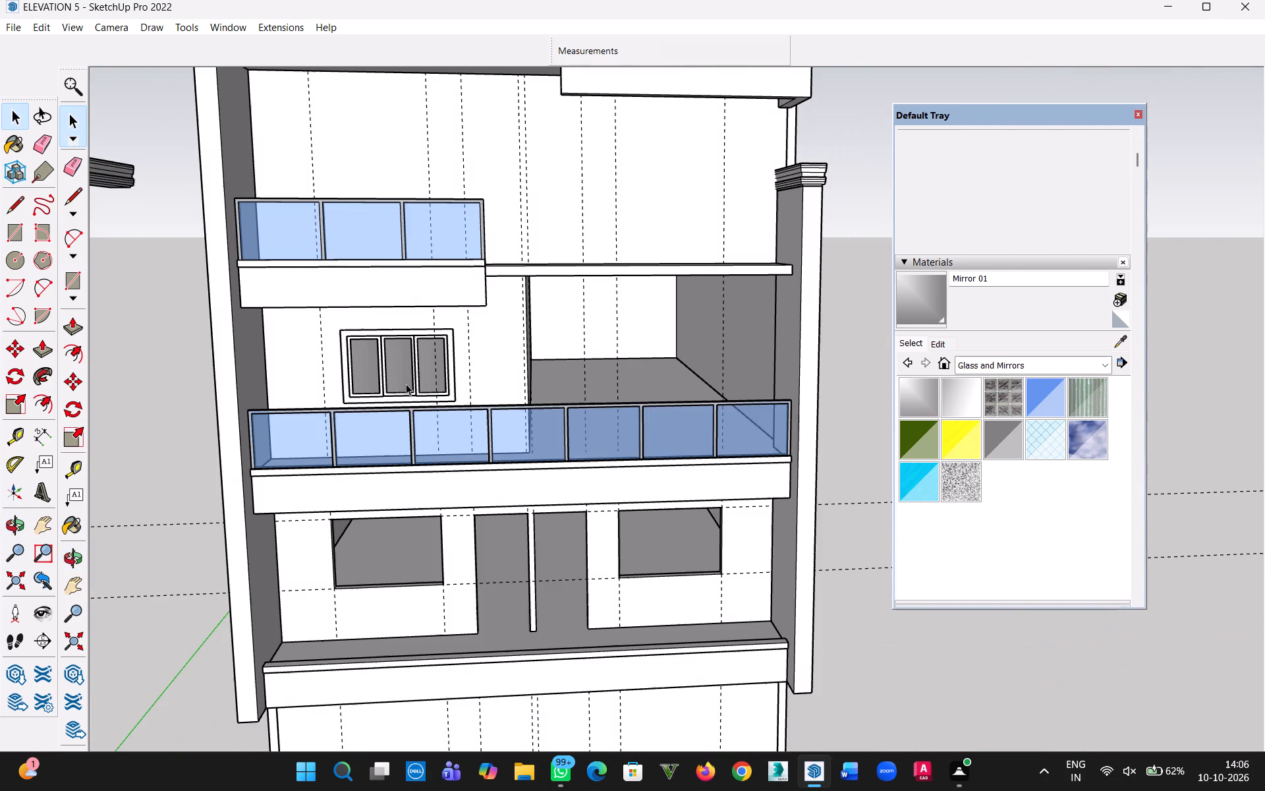
{"action": "left_click", "coordinate": [396, 379]}
{"action": "scroll", "coordinate": [428, 378], "scroll_direction": "up", "scroll_amount": 5}
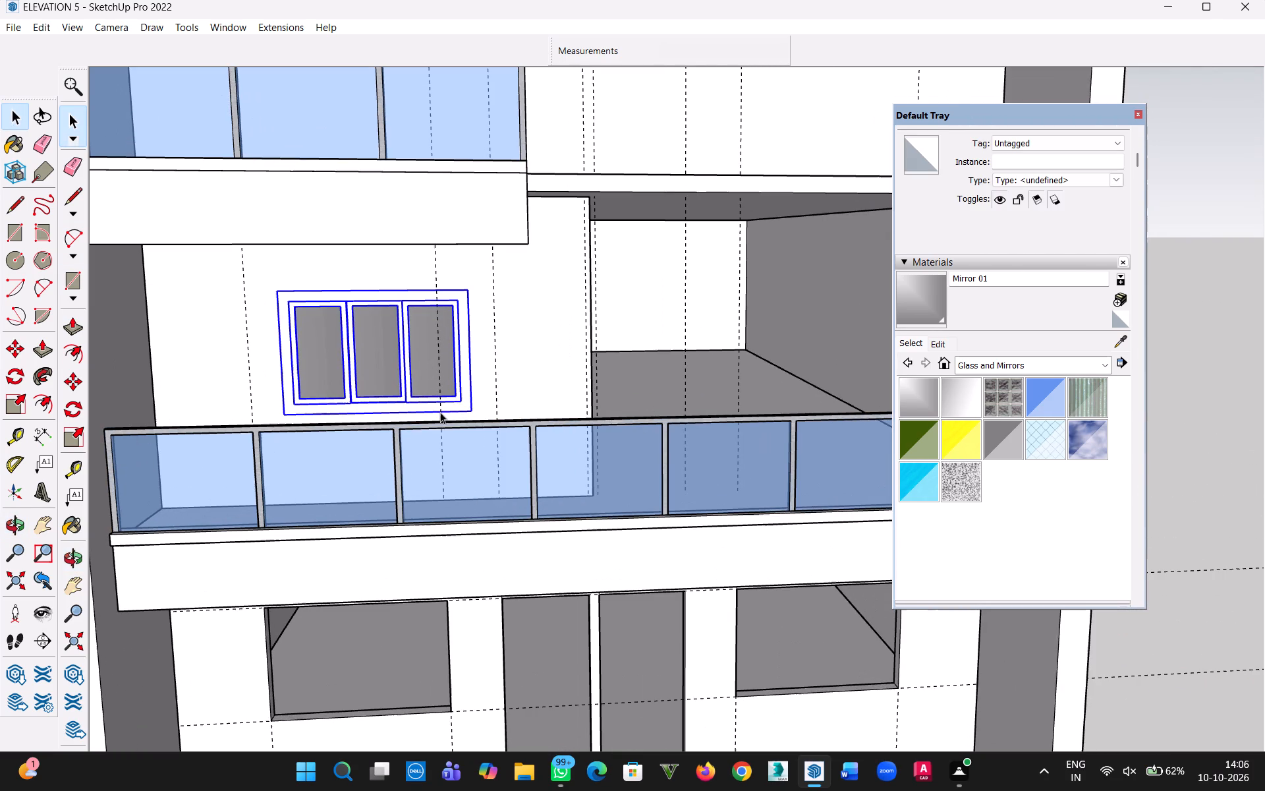
{"action": "key", "text": "m"}
{"action": "left_click", "coordinate": [472, 410]}
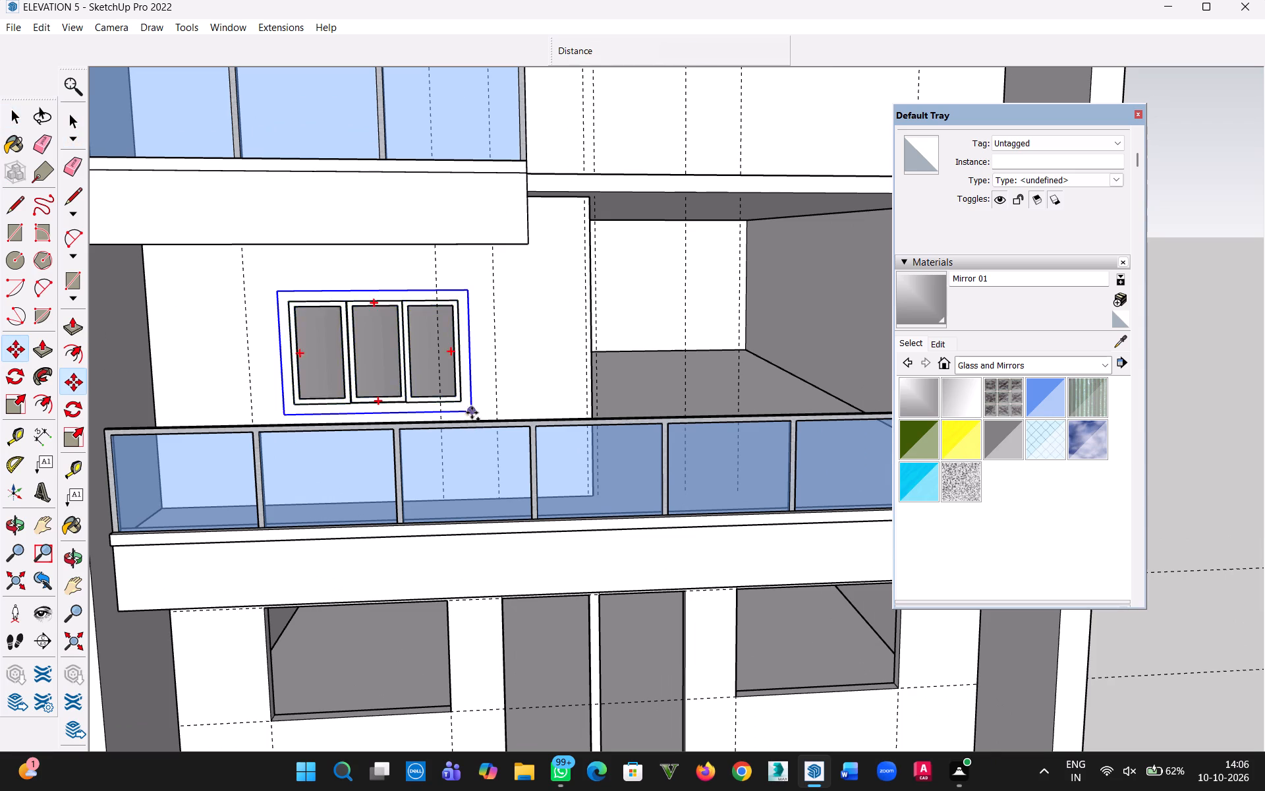
{"action": "left_click", "coordinate": [448, 714]}
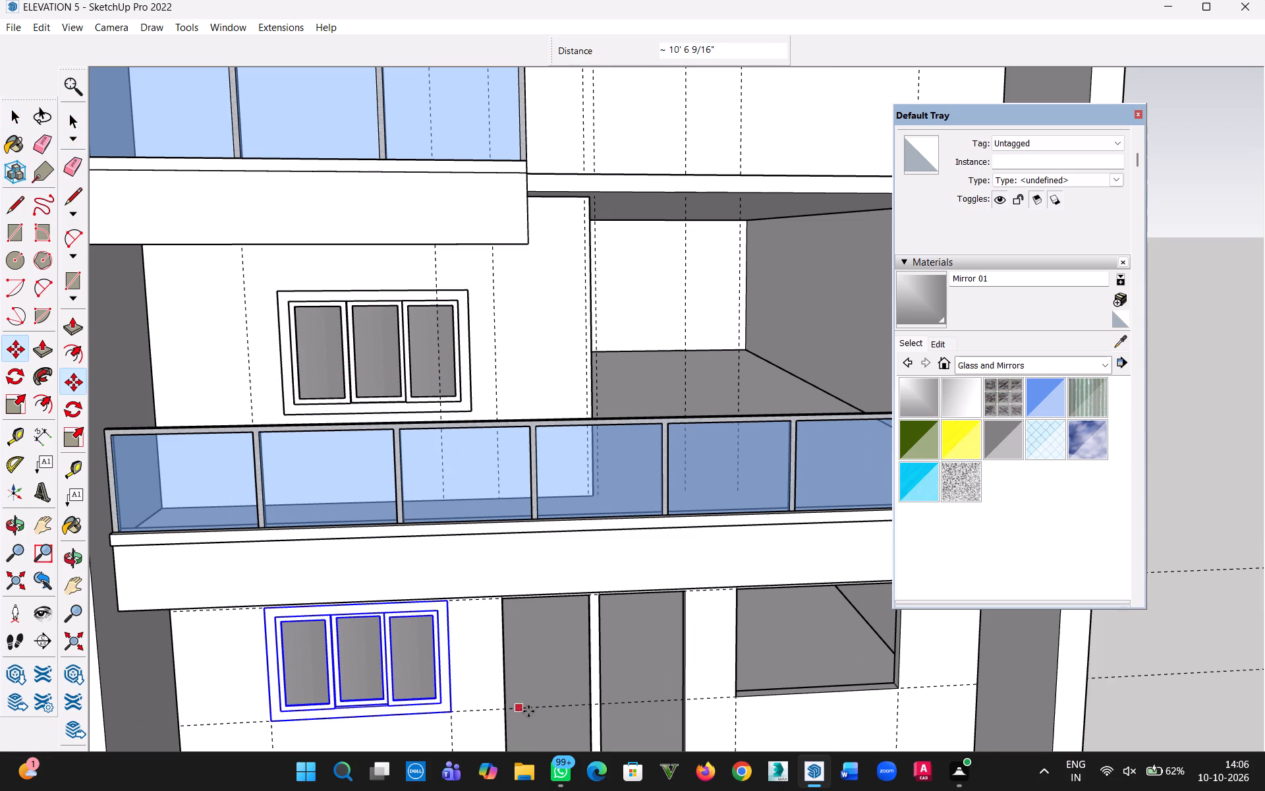
{"action": "left_click", "coordinate": [451, 712]}
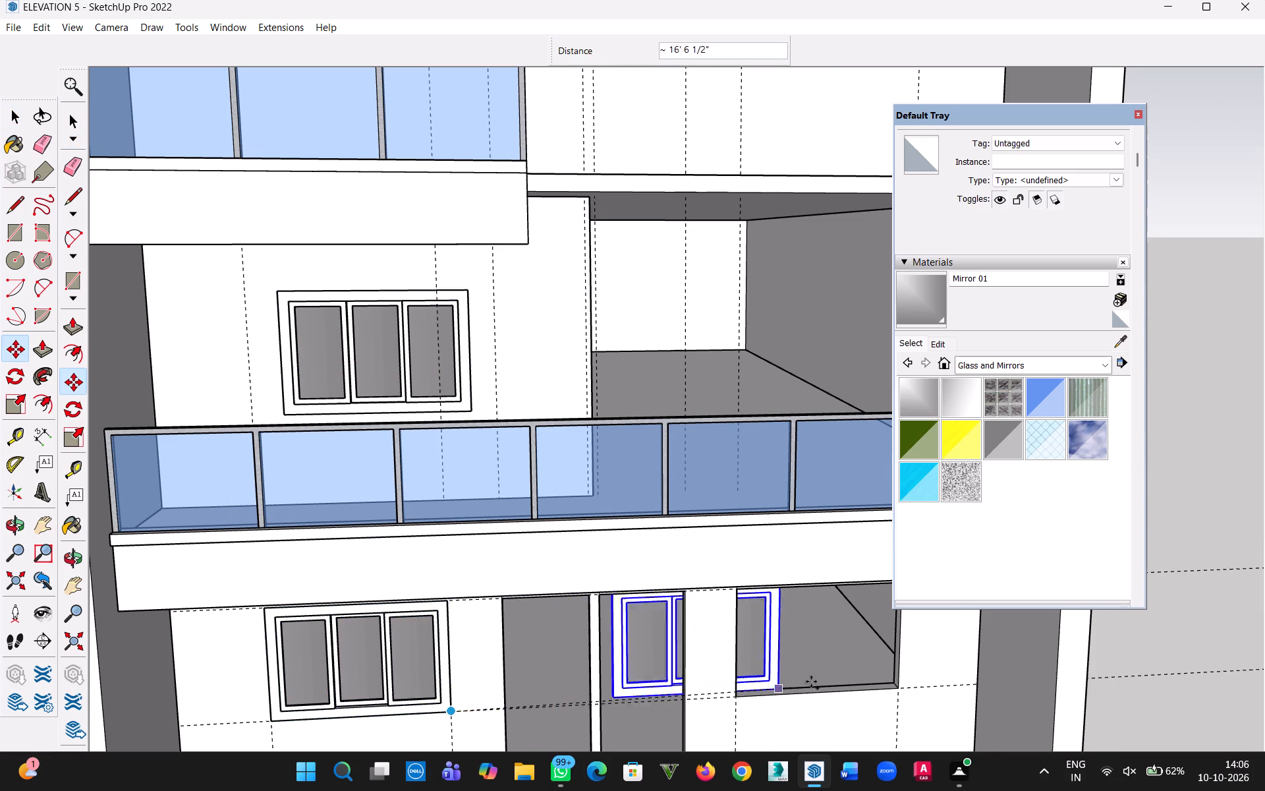
{"action": "left_click", "coordinate": [892, 682]}
Examine the copied windows, the door openings and the ground-floor wall below the balcony.
{"action": "middle_click_drag", "start_coordinate": [682, 633], "coordinate": [660, 537]}
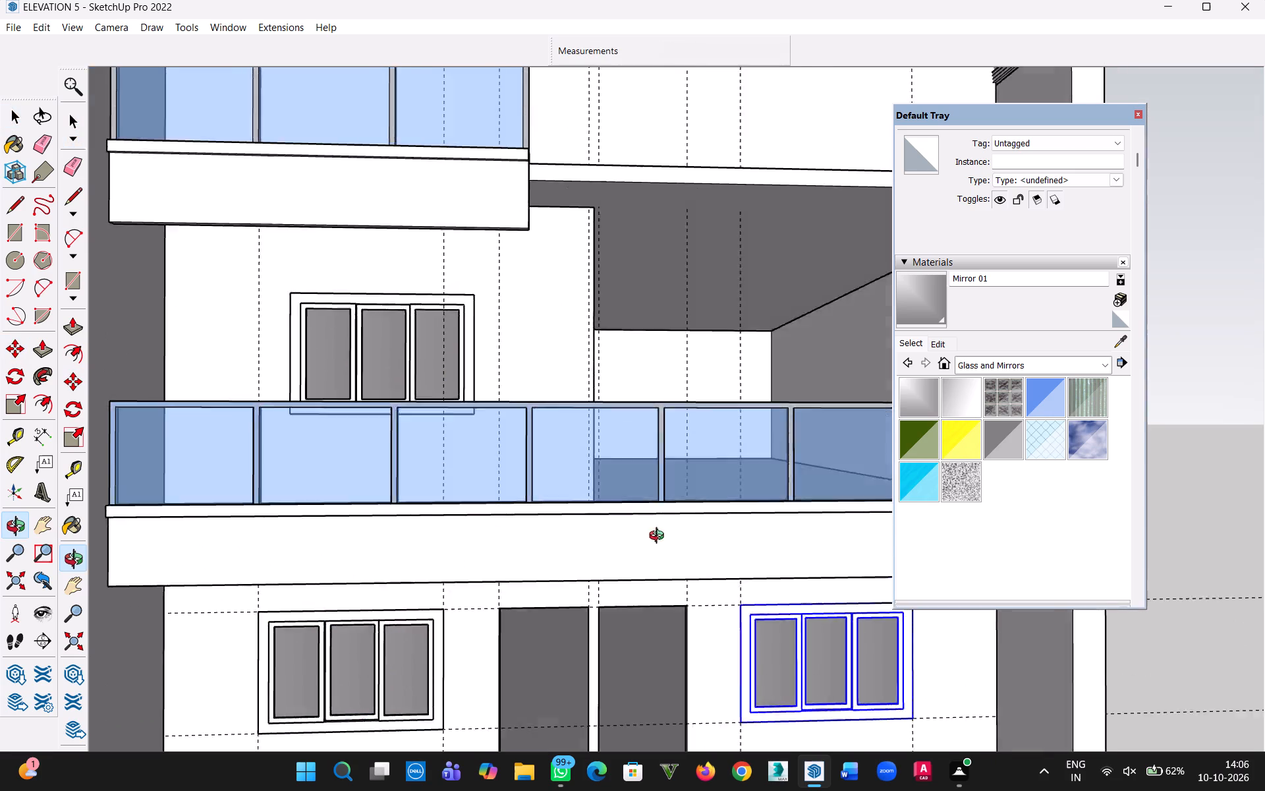
{"action": "middle_click_drag", "start_coordinate": [660, 537], "coordinate": [647, 597]}
{"action": "key", "text": "h"}
{"action": "left_click_drag", "start_coordinate": [640, 622], "coordinate": [604, 329]}
{"action": "middle_click_drag", "start_coordinate": [564, 355], "coordinate": [582, 468]}
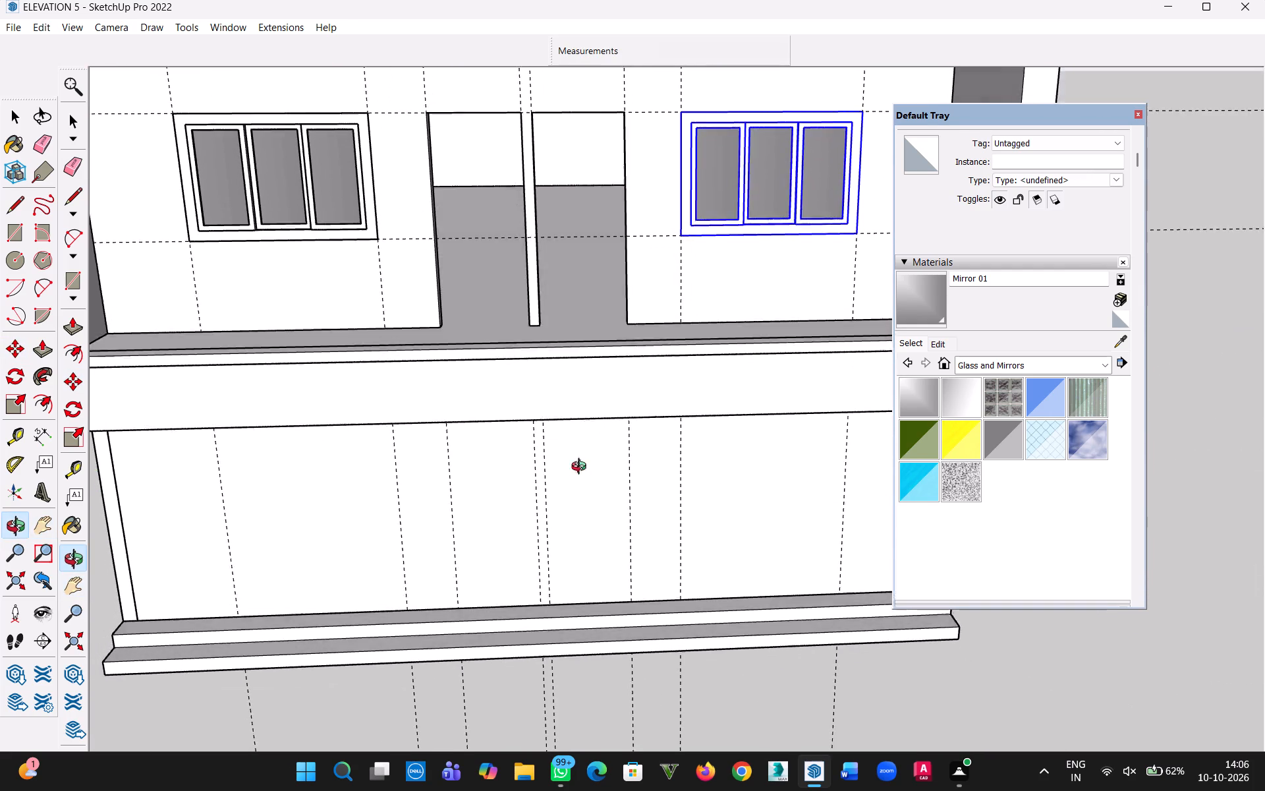
{"action": "middle_click_drag", "start_coordinate": [582, 468], "coordinate": [590, 506]}
{"action": "key", "text": "h"}
{"action": "left_click_drag", "start_coordinate": [537, 391], "coordinate": [567, 571]}
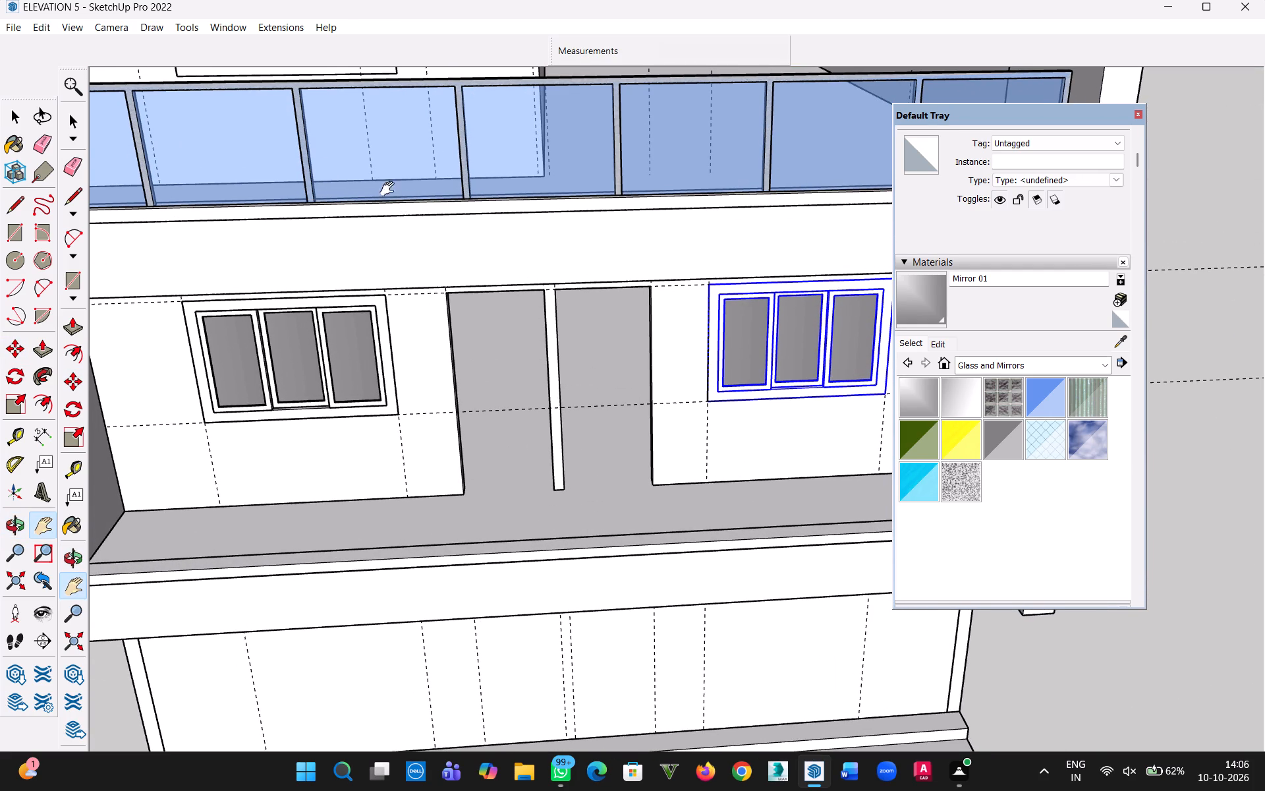
Delete all the guides from the model.
{"action": "left_click", "coordinate": [16, 120]}
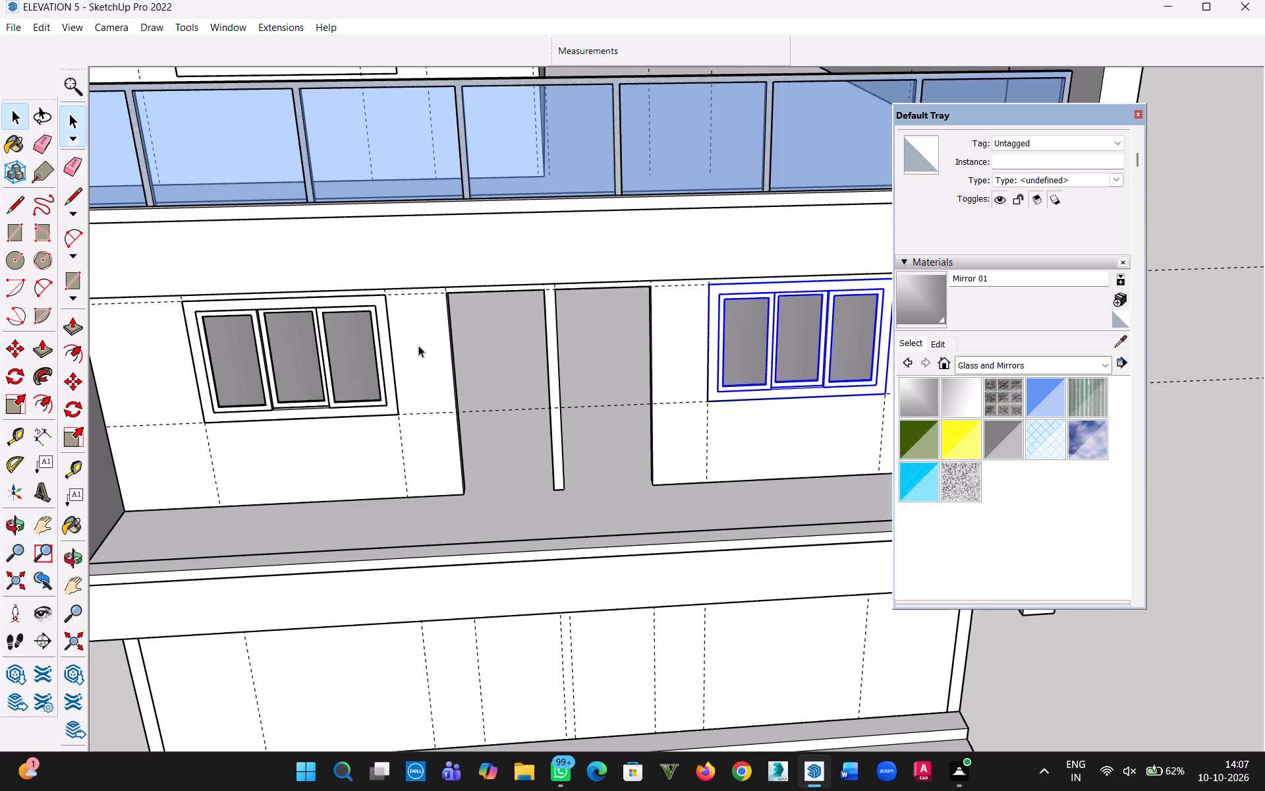
{"action": "middle_click_drag", "start_coordinate": [495, 400], "coordinate": [486, 289]}
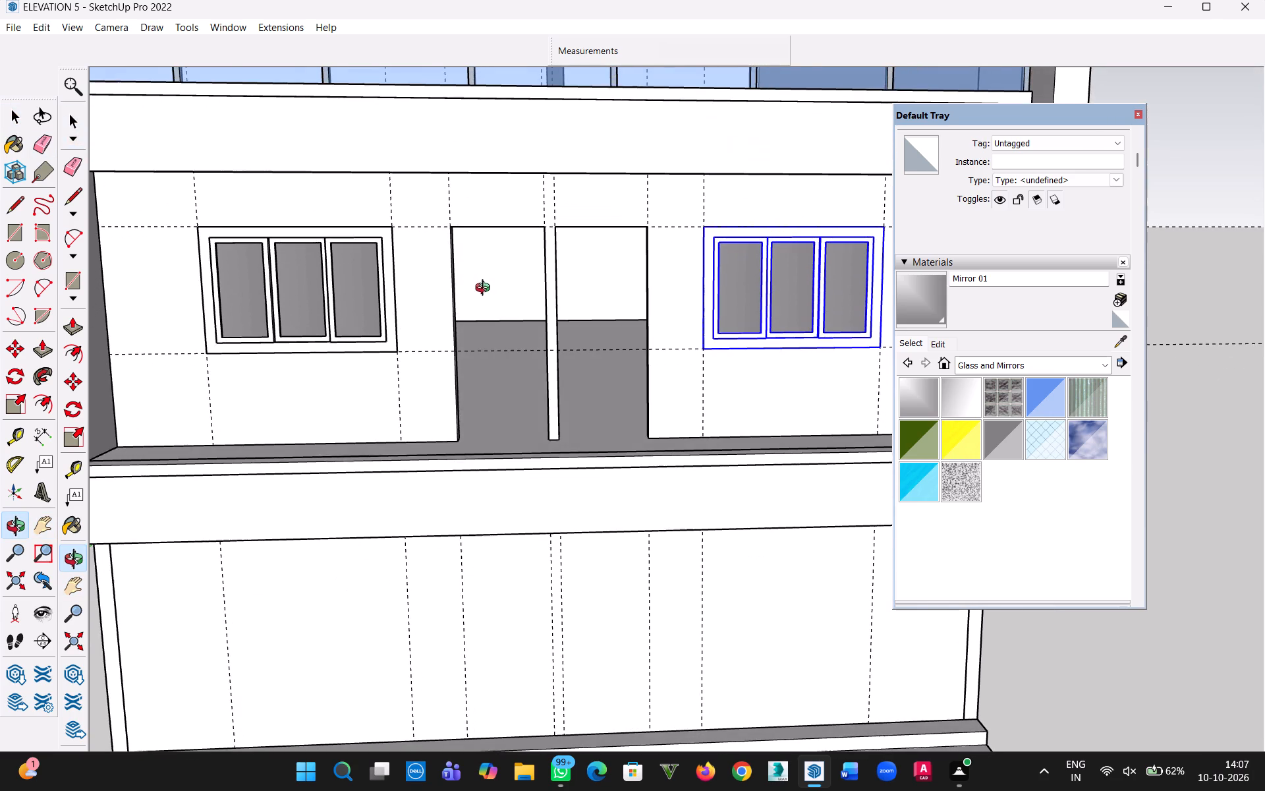
{"action": "middle_click_drag", "start_coordinate": [486, 289], "coordinate": [486, 290]}
{"action": "scroll", "coordinate": [504, 318], "scroll_direction": "up", "scroll_amount": 4}
{"action": "scroll", "coordinate": [505, 328], "scroll_direction": "down", "scroll_amount": 2}
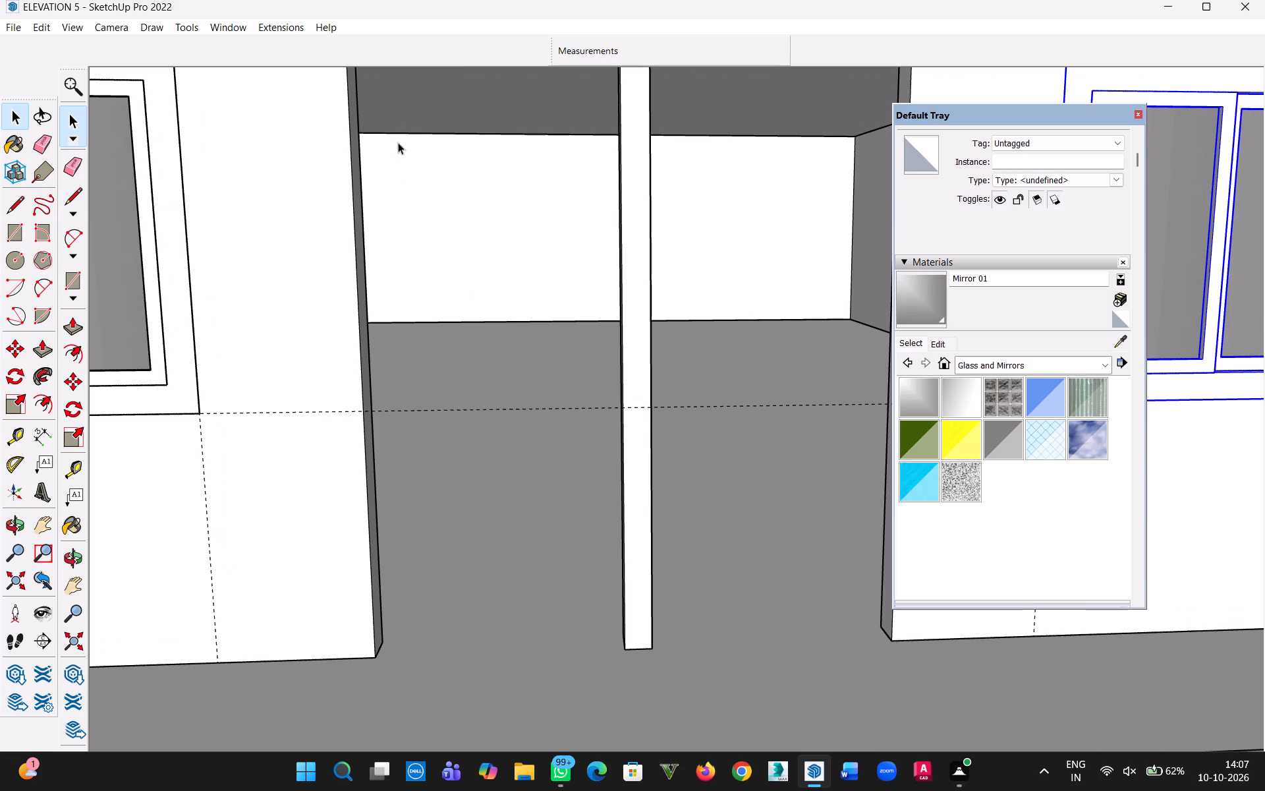
{"action": "left_click", "coordinate": [43, 34]}
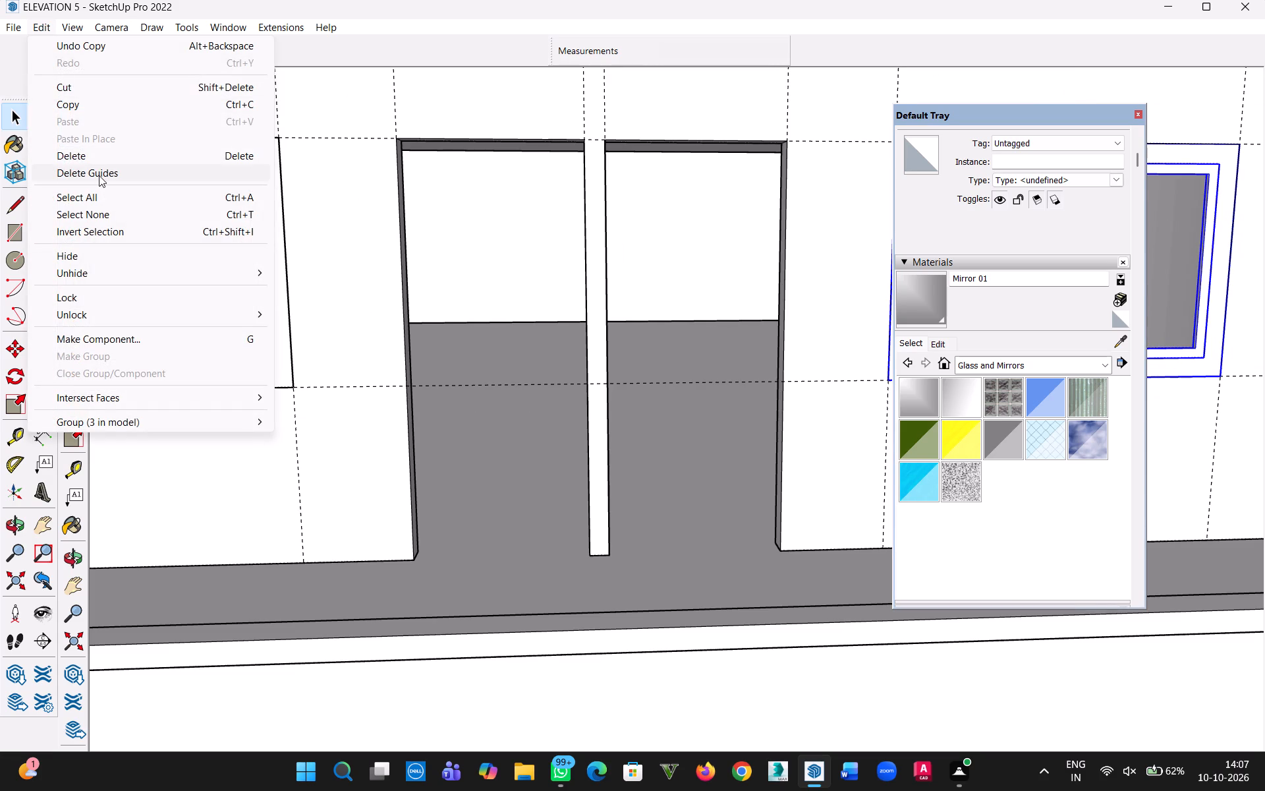
{"action": "left_click", "coordinate": [99, 175]}
Draw a 3' by 7' rectangle closing the left door opening from its top corner to the balcony floor.
{"action": "middle_click_drag", "start_coordinate": [450, 145], "coordinate": [438, 135]}
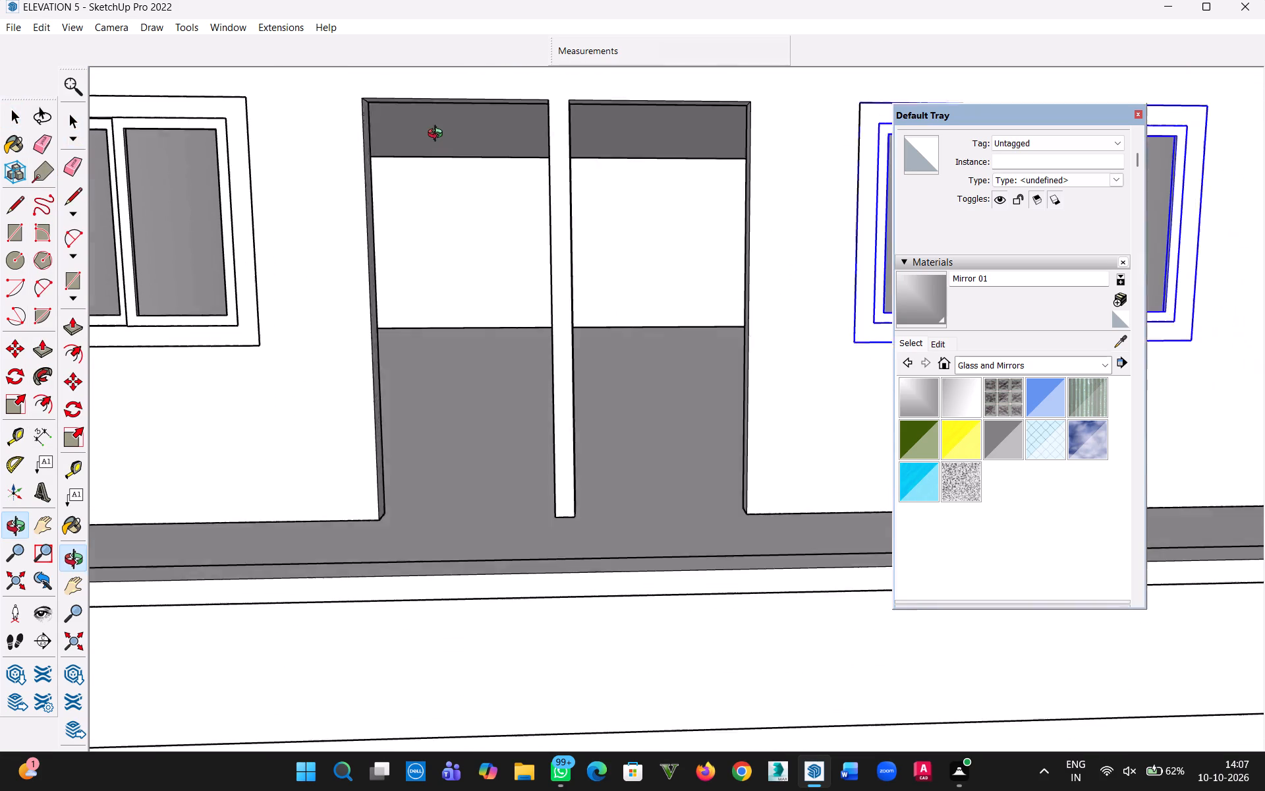
{"action": "middle_click_drag", "start_coordinate": [438, 135], "coordinate": [441, 142]}
{"action": "key", "text": "r"}
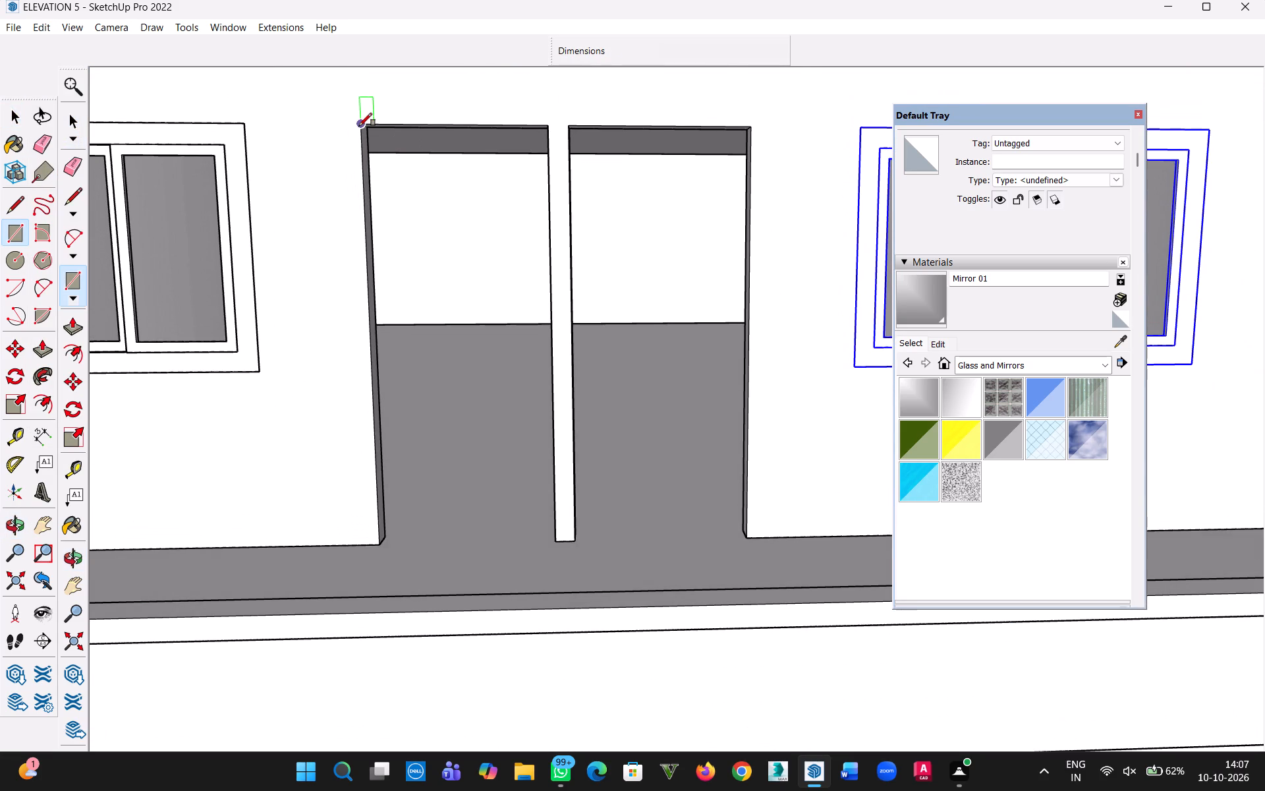
{"action": "left_click", "coordinate": [362, 123]}
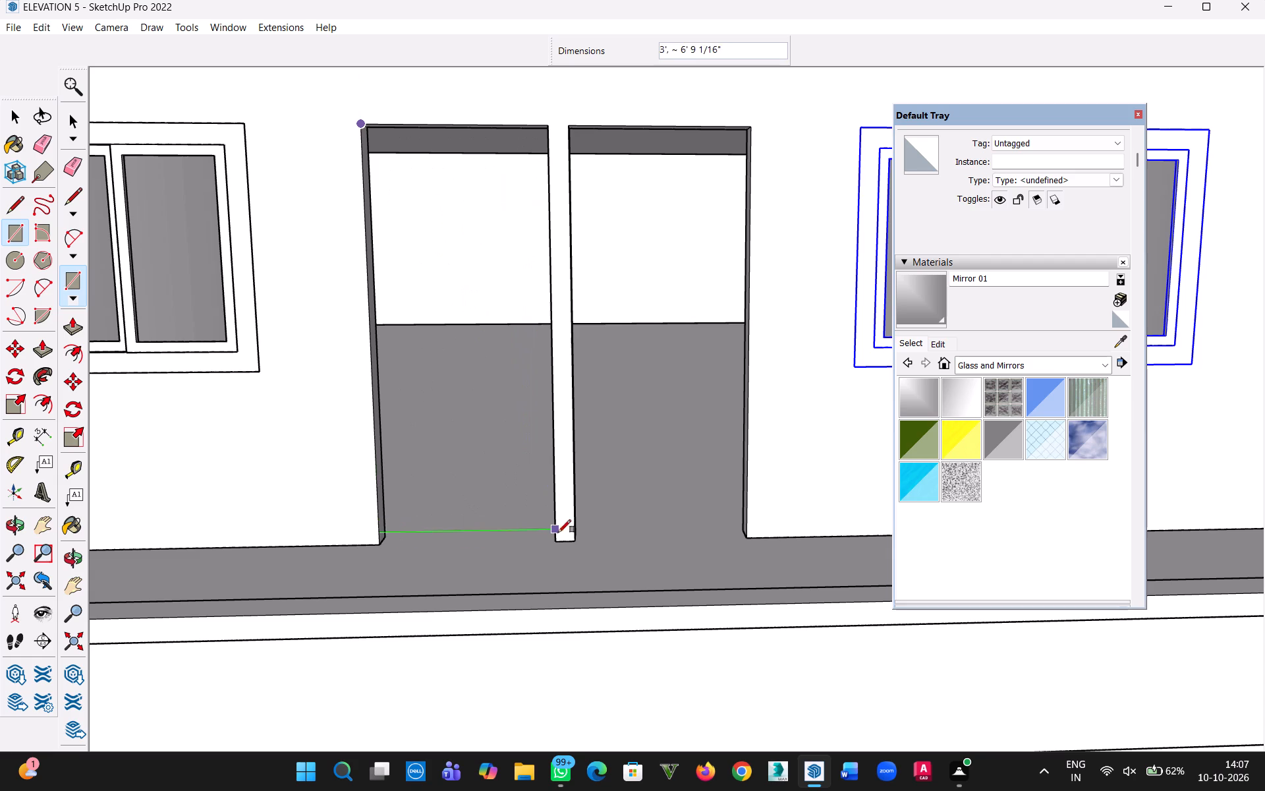
{"action": "left_click", "coordinate": [561, 545]}
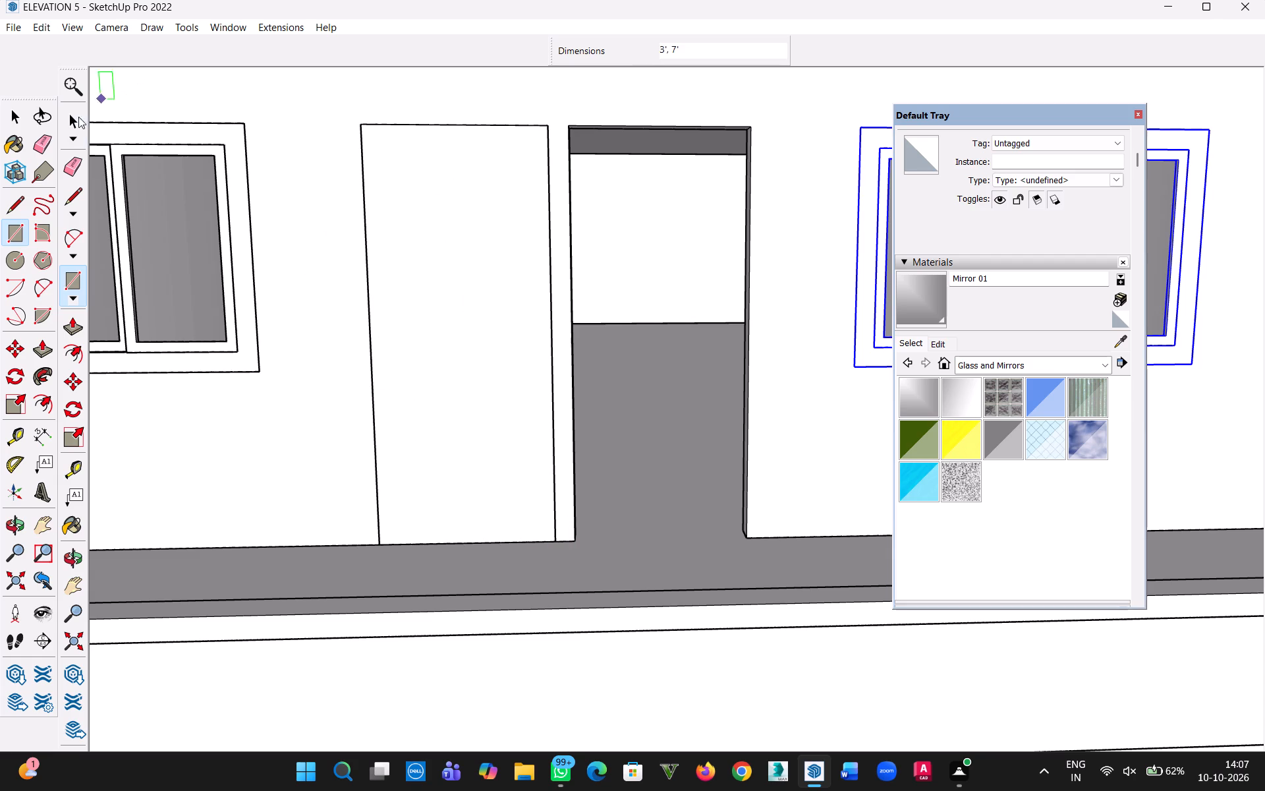
Offset the left door face's outline 4" inward to form the frame border.
{"action": "left_click", "coordinate": [37, 408]}
{"action": "left_click", "coordinate": [470, 323]}
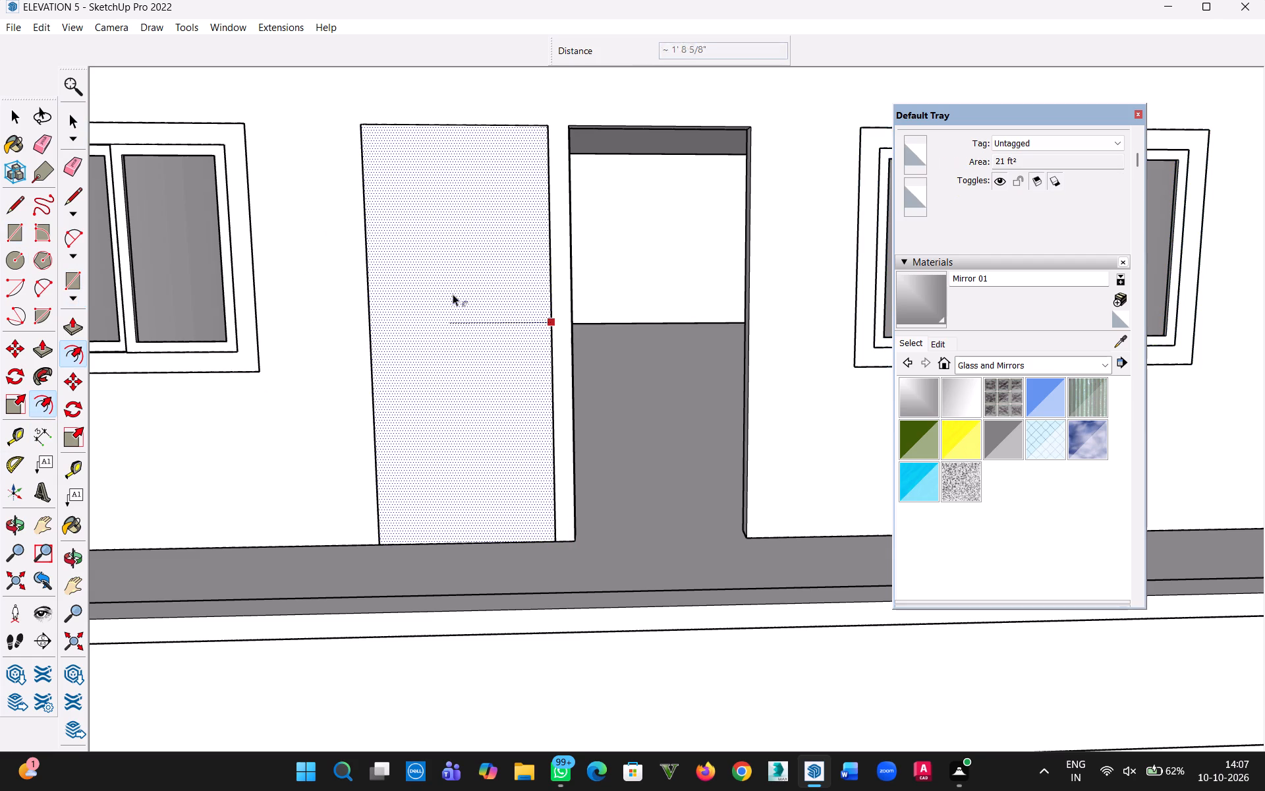
{"action": "type", "text": "4\""}
{"action": "key", "text": "Return"}
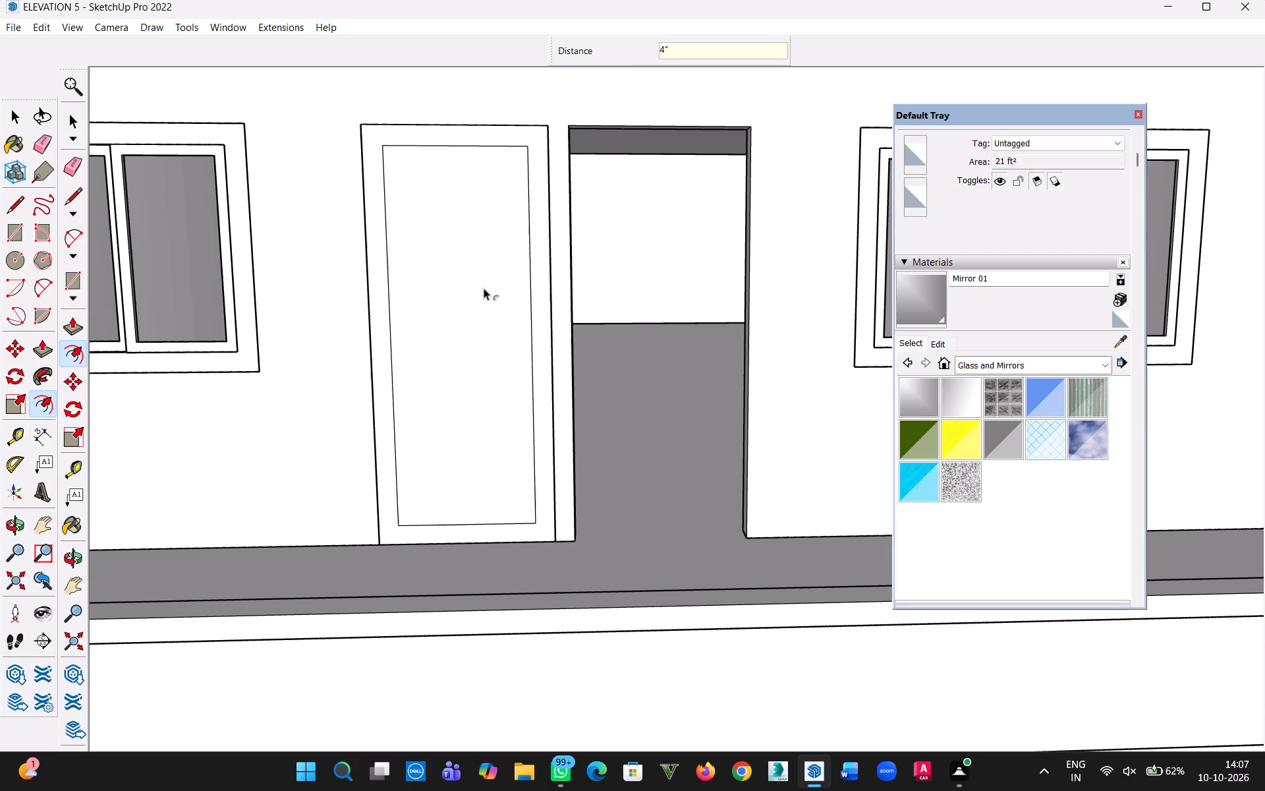
{"action": "left_click", "coordinate": [23, 119]}
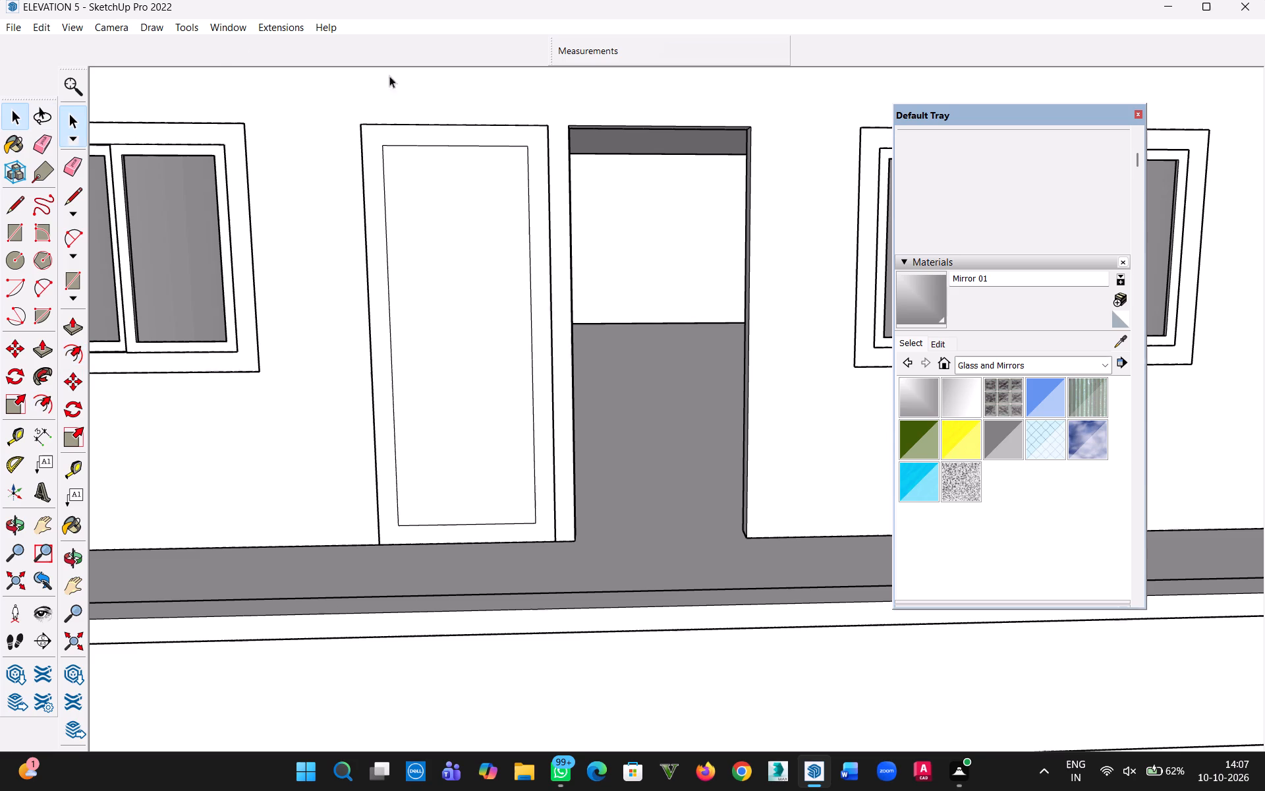
Extrude the left door's outer frame border outward by 4".
{"action": "key", "text": "p"}
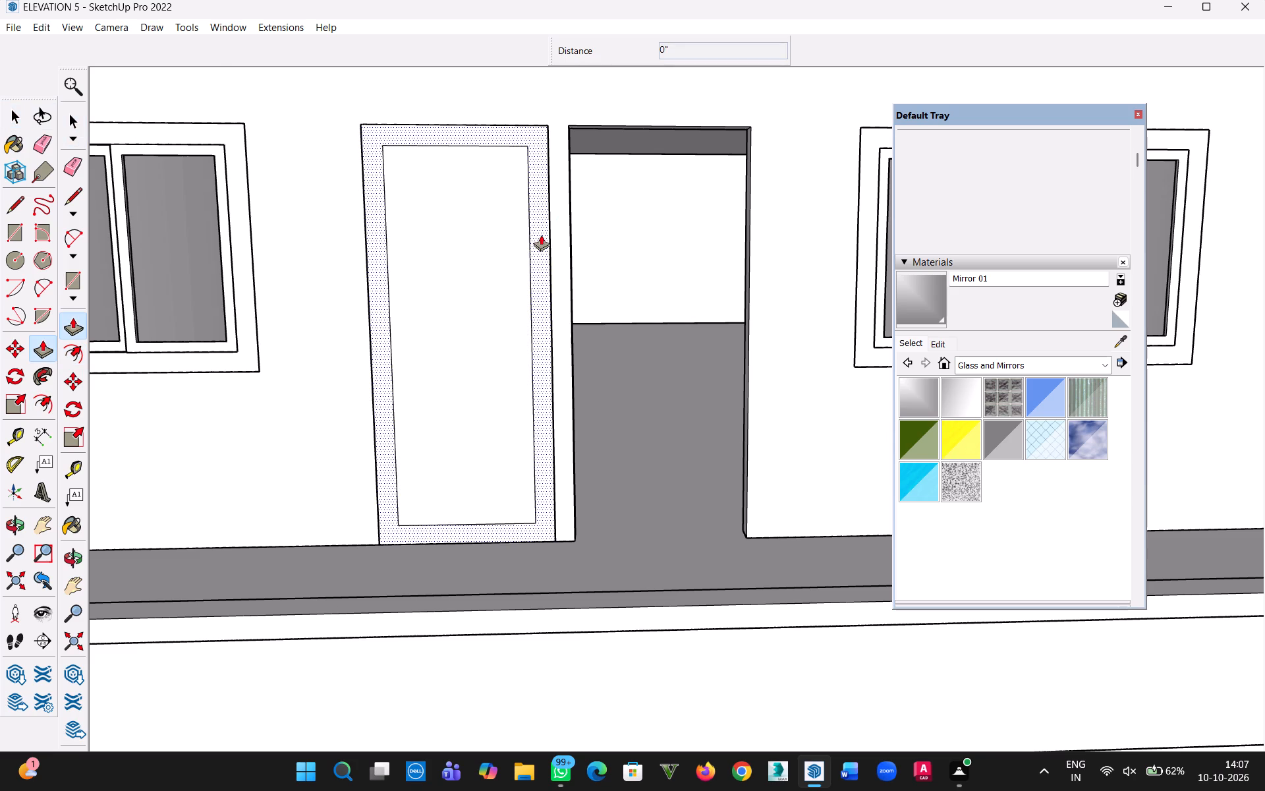
{"action": "left_click", "coordinate": [541, 237]}
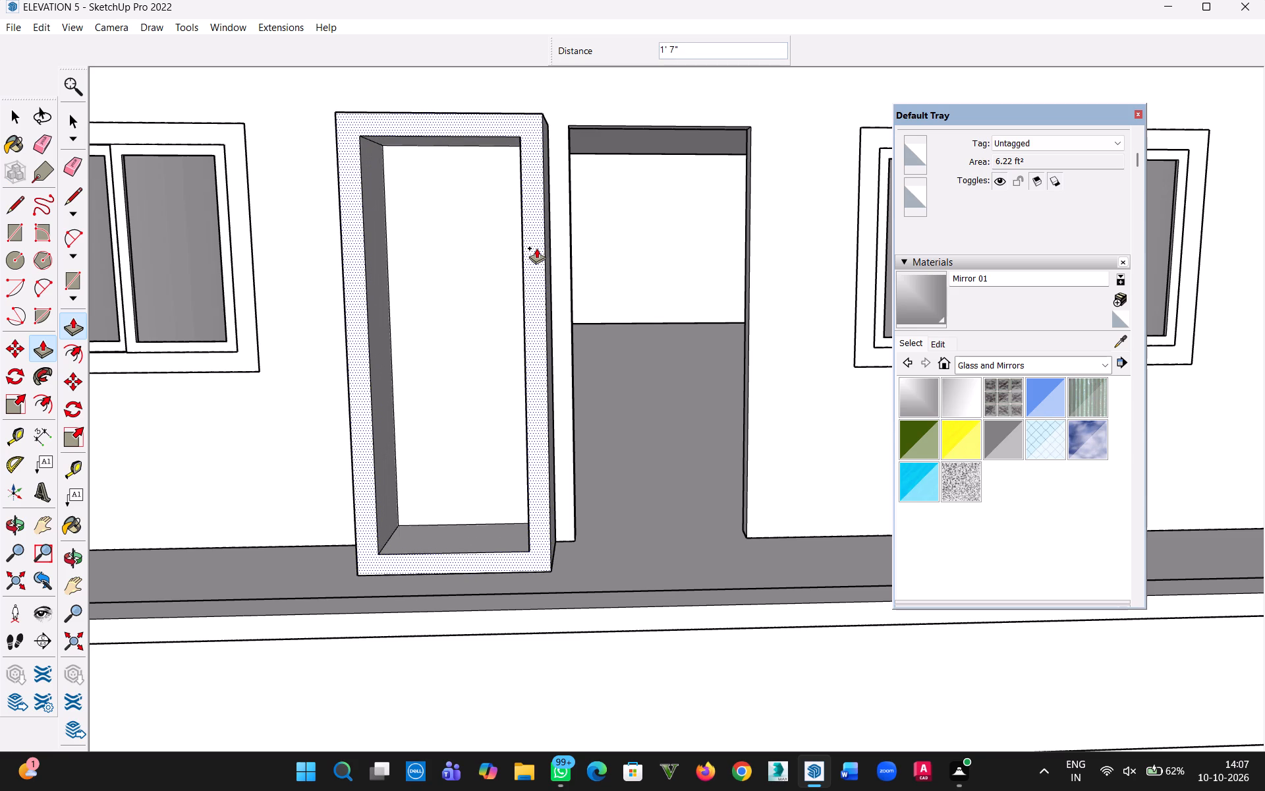
{"action": "type", "text": "4\""}
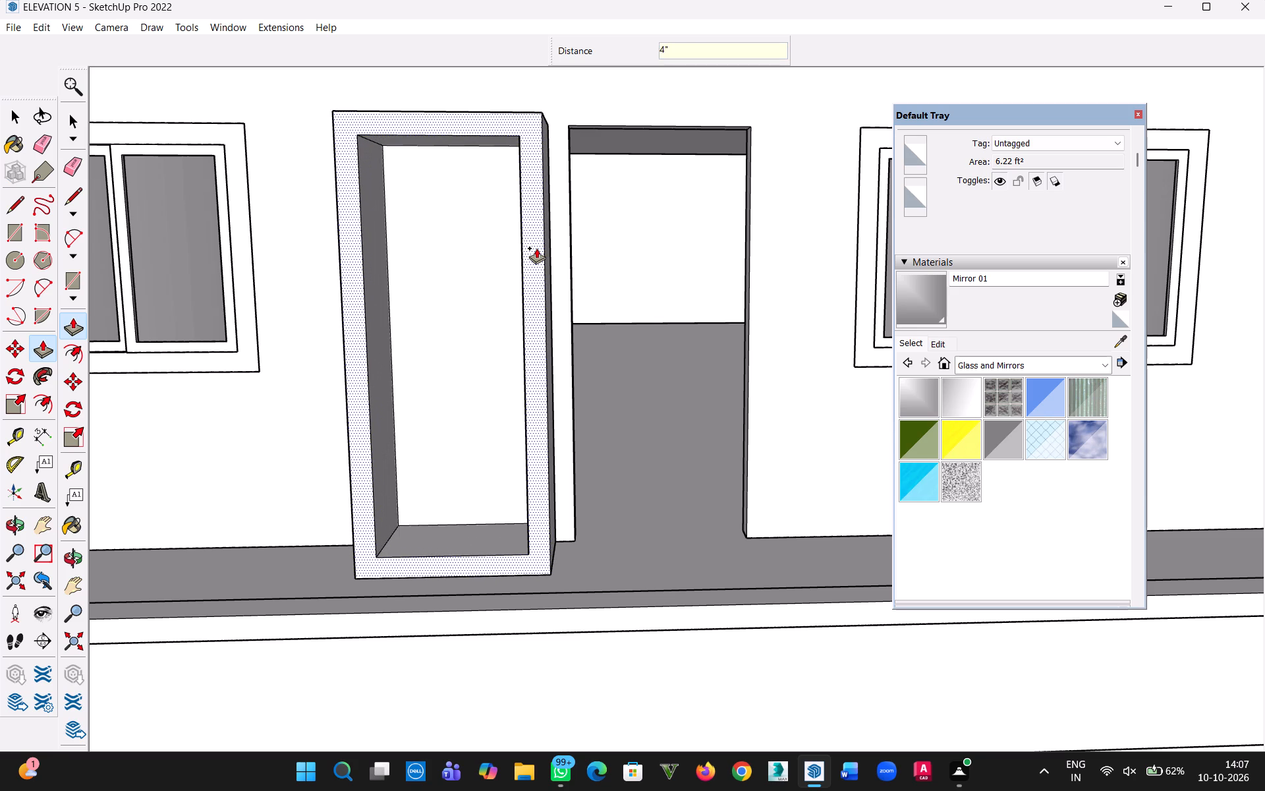
{"action": "key", "text": "Return"}
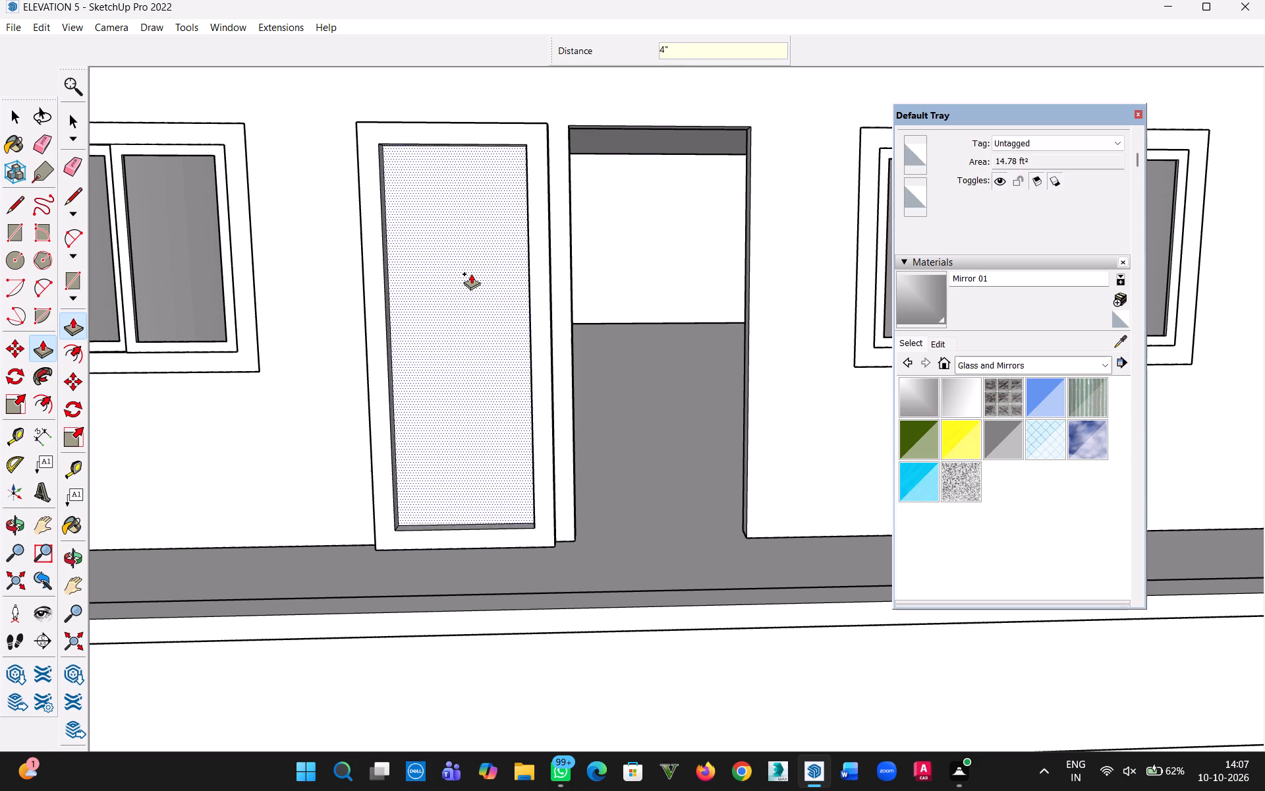
Extrude the left door's inner panel outward by 2".
{"action": "left_click", "coordinate": [471, 274]}
{"action": "key", "text": "2"}
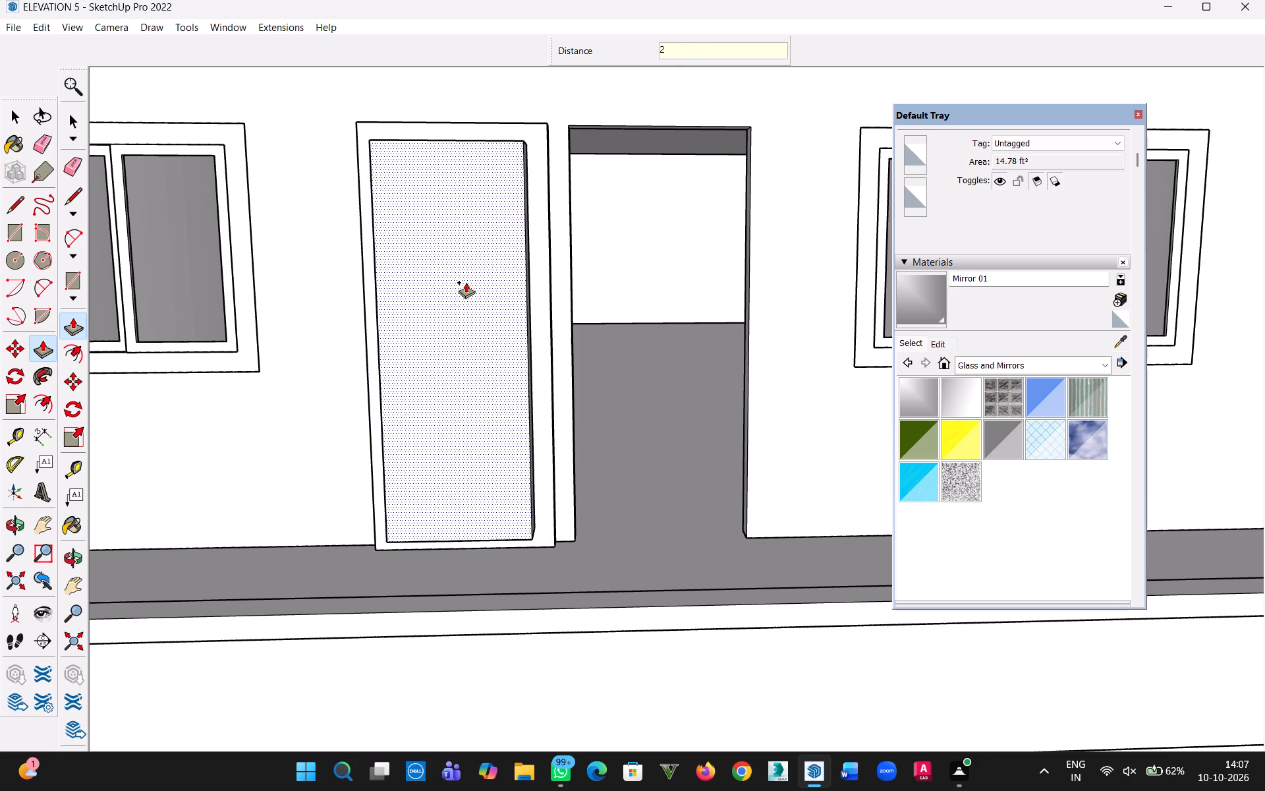
{"action": "key", "text": "shift+quotedbl"}
{"action": "key", "text": "Return"}
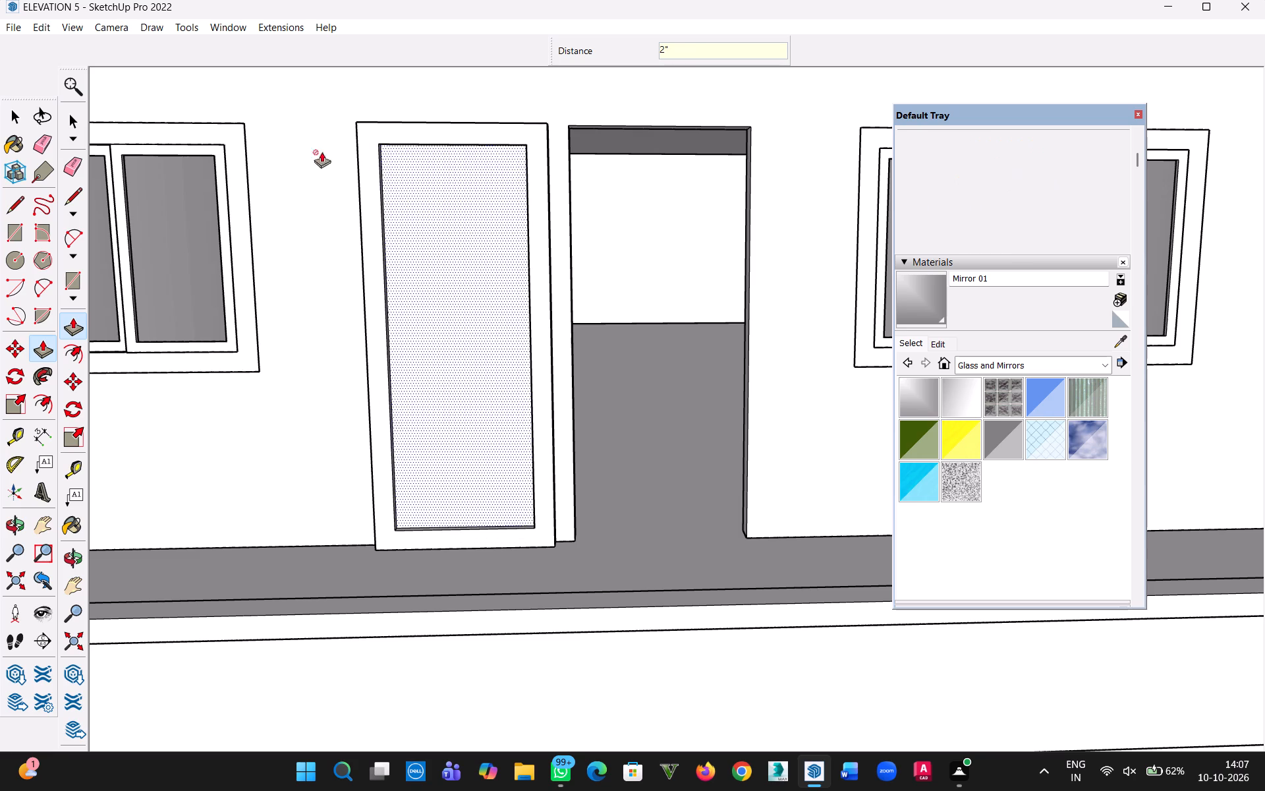
{"action": "left_click", "coordinate": [14, 121]}
{"action": "left_click", "coordinate": [259, 335]}
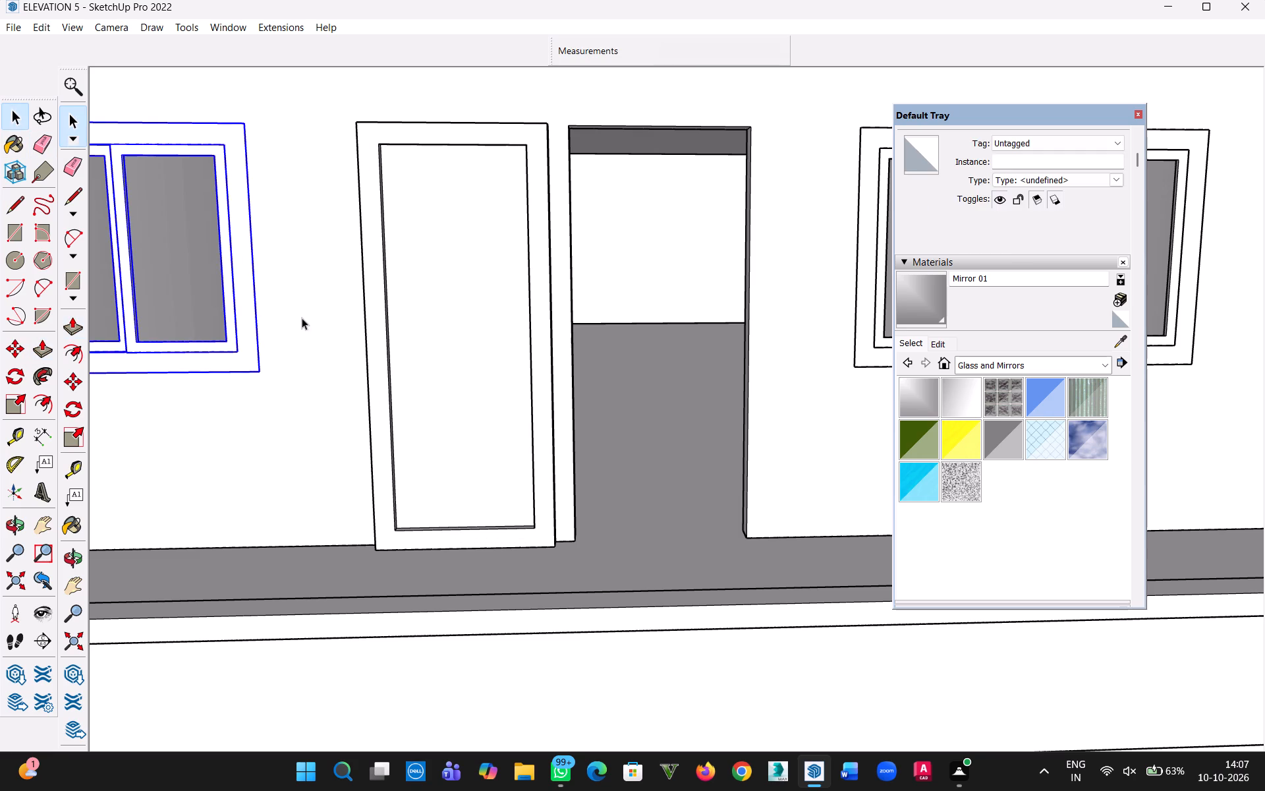
{"action": "left_click", "coordinate": [306, 310]}
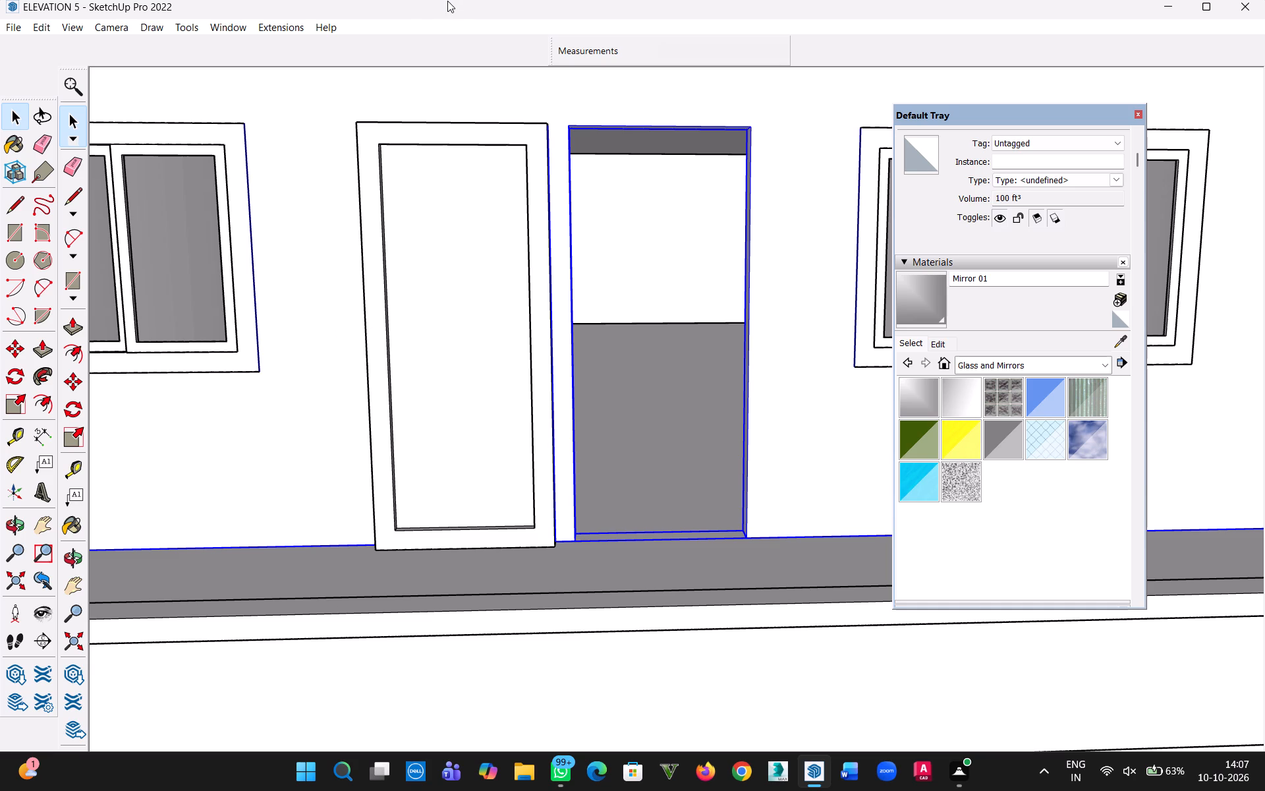
Copy the left door panel's bottom edge up to its top edge, dividing the panel into three equal parts.
{"action": "middle_click_drag", "start_coordinate": [478, 452], "coordinate": [482, 471]}
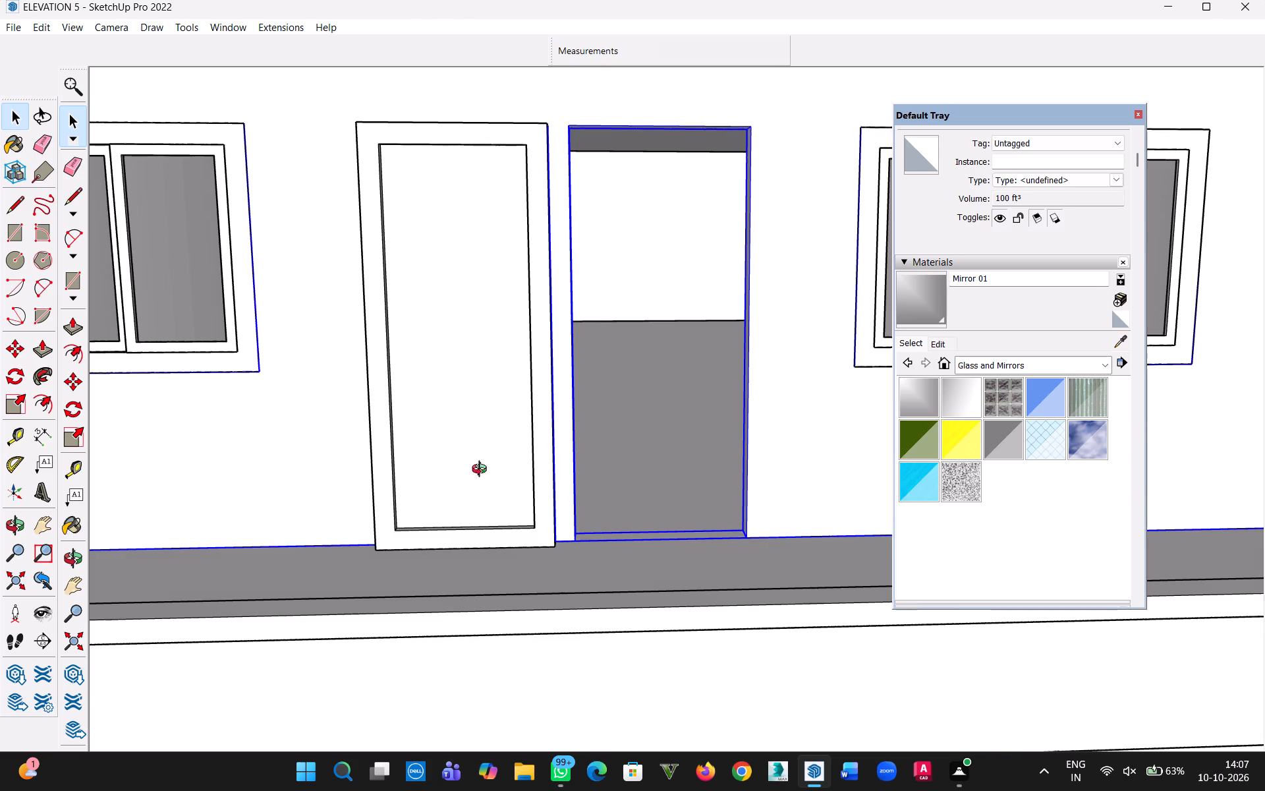
{"action": "middle_click_drag", "start_coordinate": [482, 471], "coordinate": [484, 613]}
{"action": "left_click", "coordinate": [475, 452]}
{"action": "scroll", "coordinate": [469, 510], "scroll_direction": "up", "scroll_amount": 5}
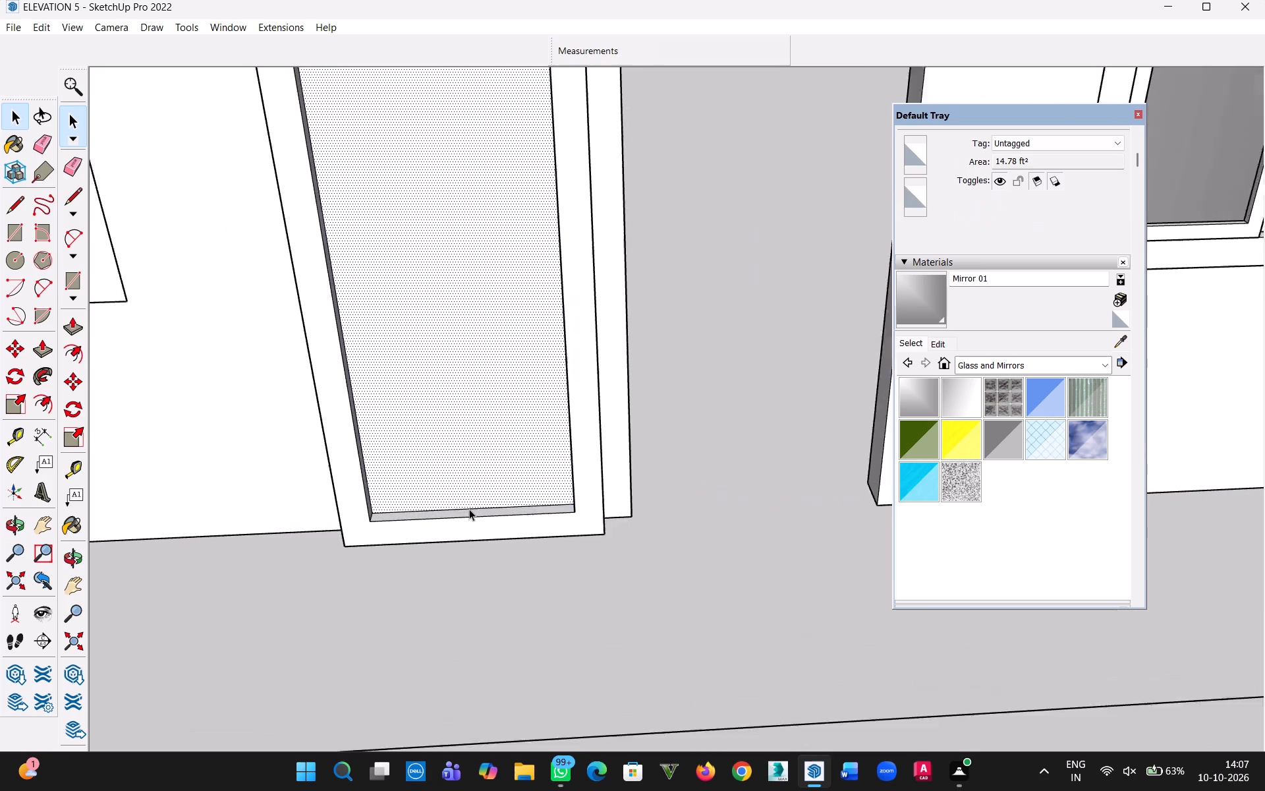
{"action": "scroll", "coordinate": [469, 509], "scroll_direction": "up", "scroll_amount": 1}
{"action": "left_click", "coordinate": [469, 510]}
{"action": "key", "text": "m"}
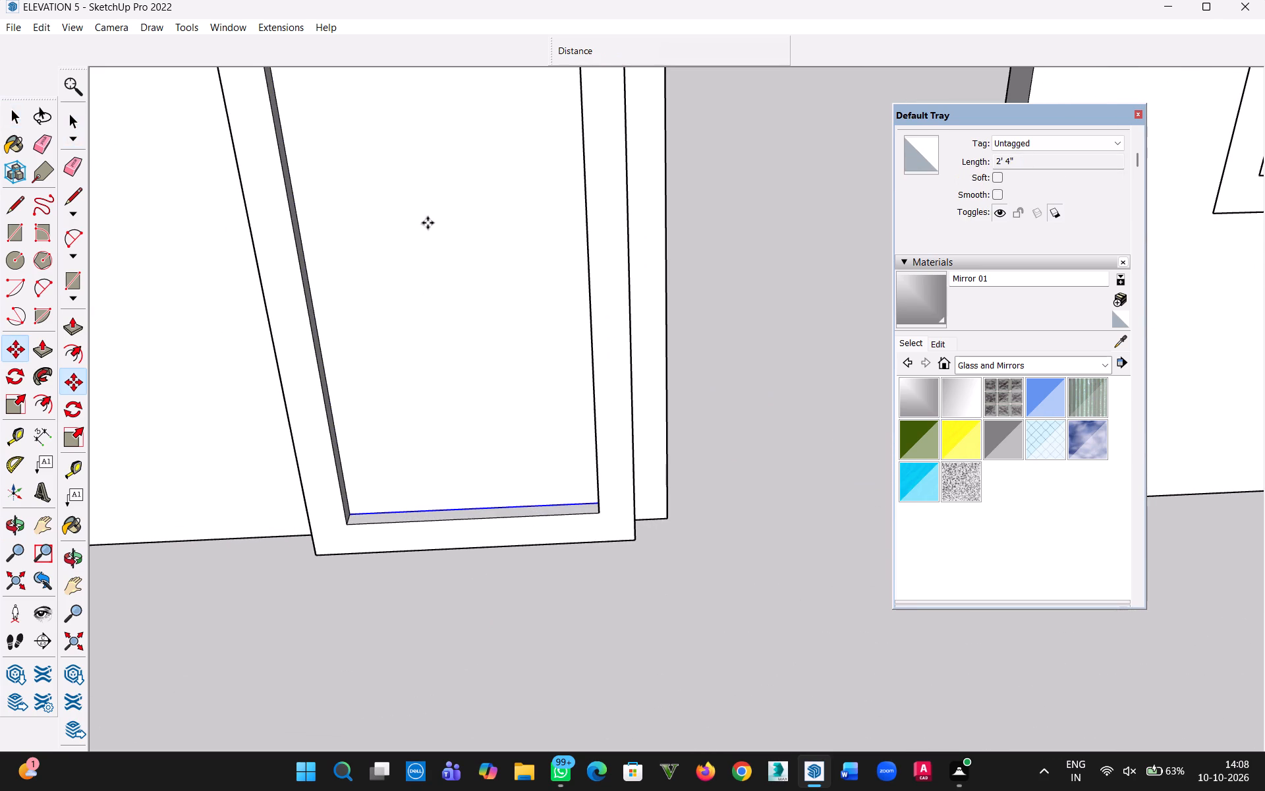
{"action": "left_click", "coordinate": [478, 512]}
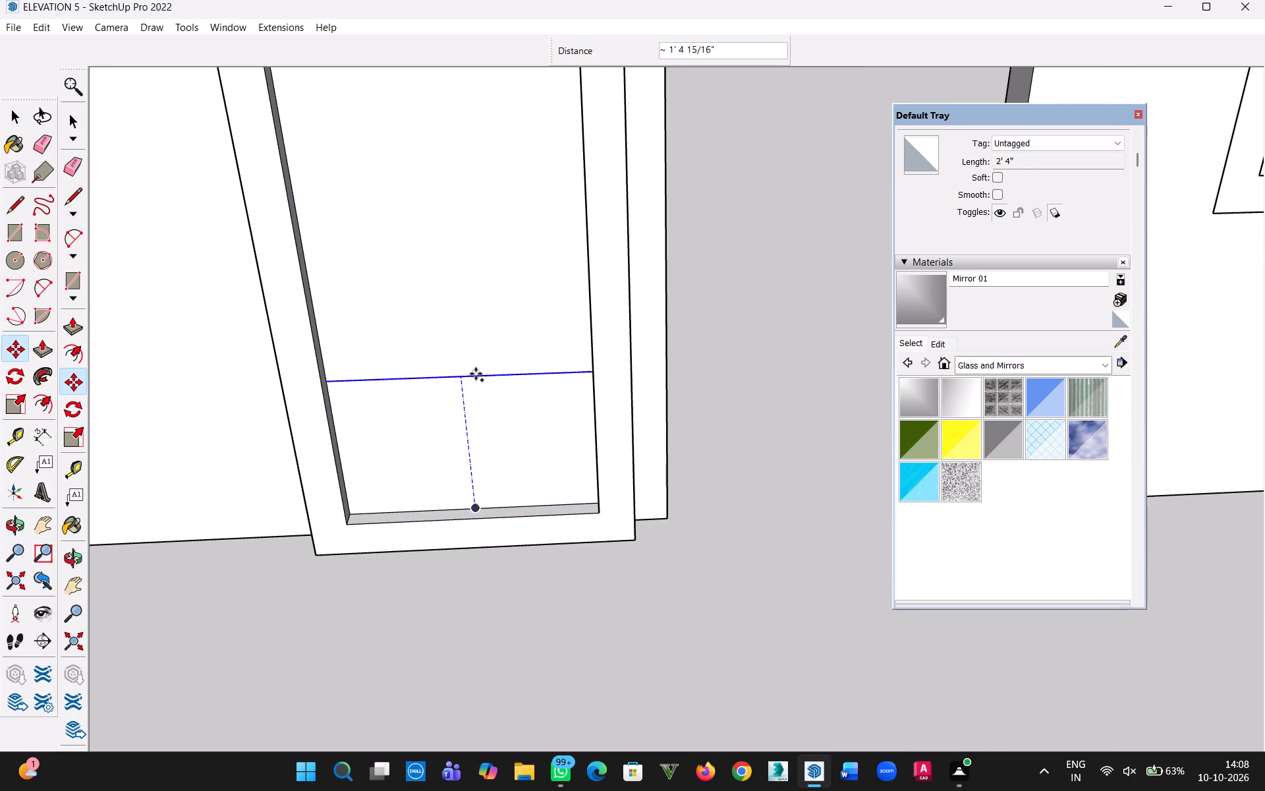
{"action": "key", "text": "h"}
{"action": "left_click_drag", "start_coordinate": [475, 272], "coordinate": [492, 701]}
{"action": "middle_click_drag", "start_coordinate": [449, 501], "coordinate": [449, 429]}
{"action": "scroll", "coordinate": [449, 501], "scroll_direction": "up", "scroll_amount": 1}
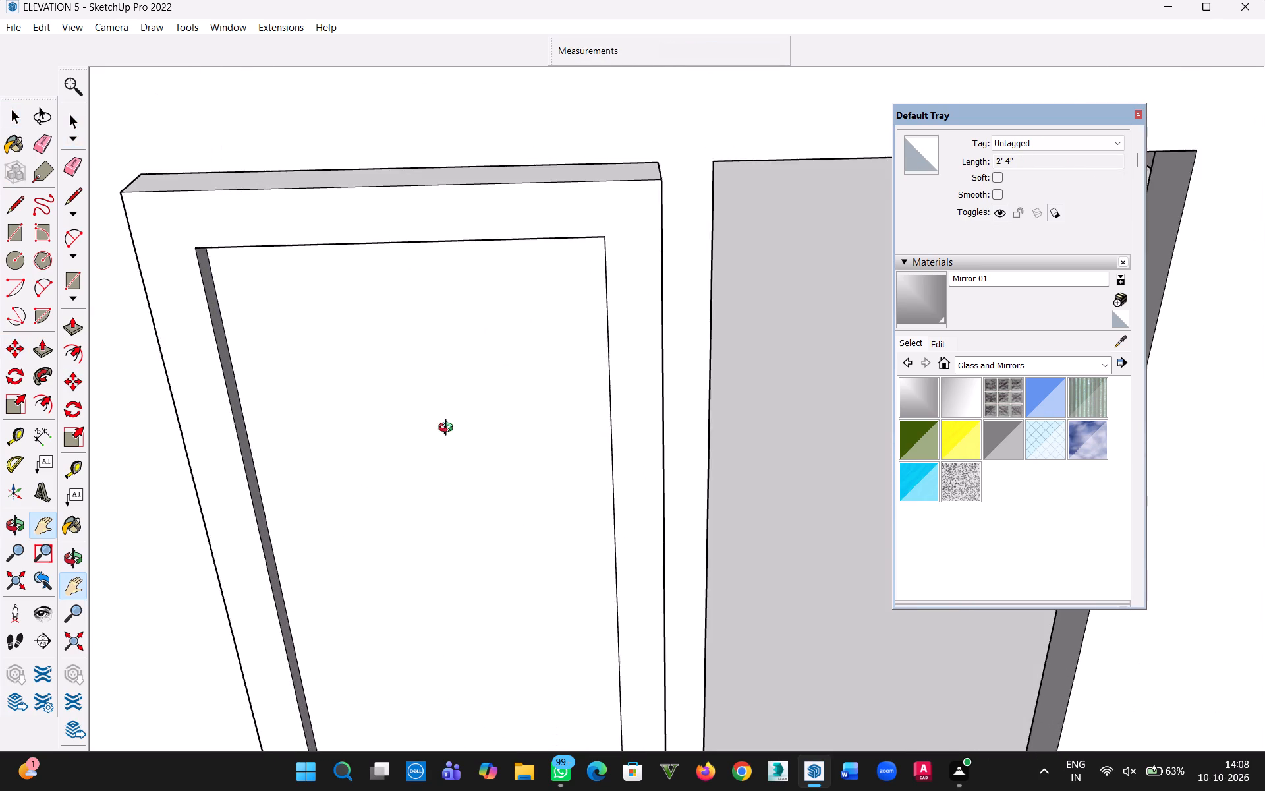
{"action": "middle_click_drag", "start_coordinate": [449, 429], "coordinate": [464, 191]}
{"action": "key", "text": "Escape"}
{"action": "key", "text": "Escape"}
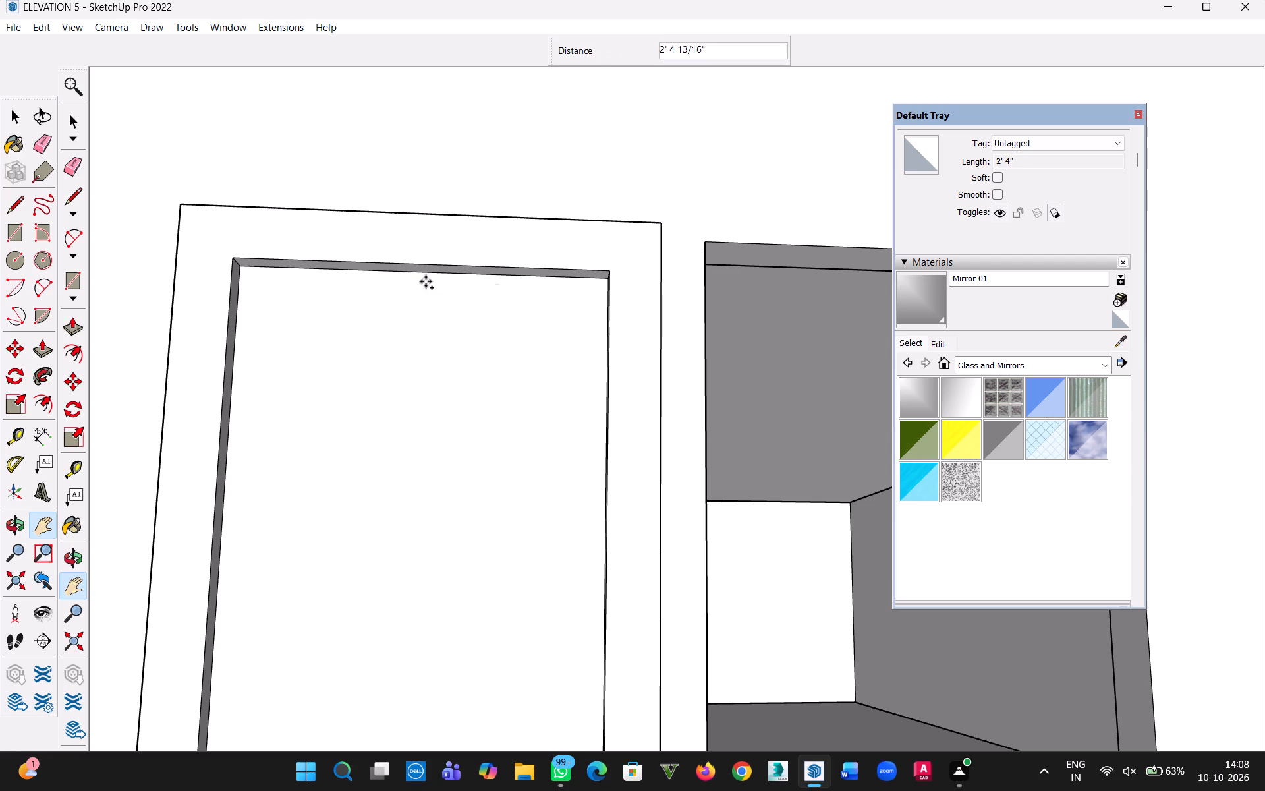
{"action": "left_click", "coordinate": [430, 276]}
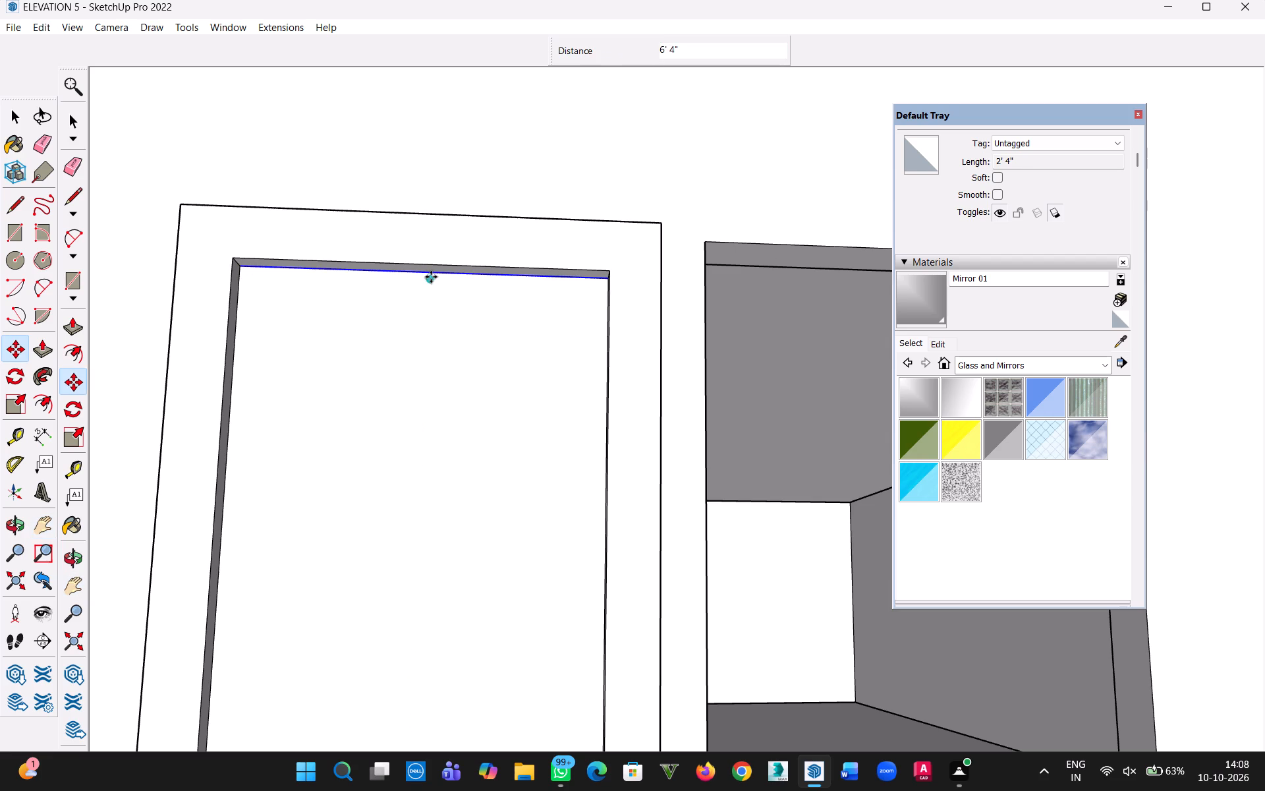
{"action": "type", "text": "/3"}
{"action": "key", "text": "Return"}
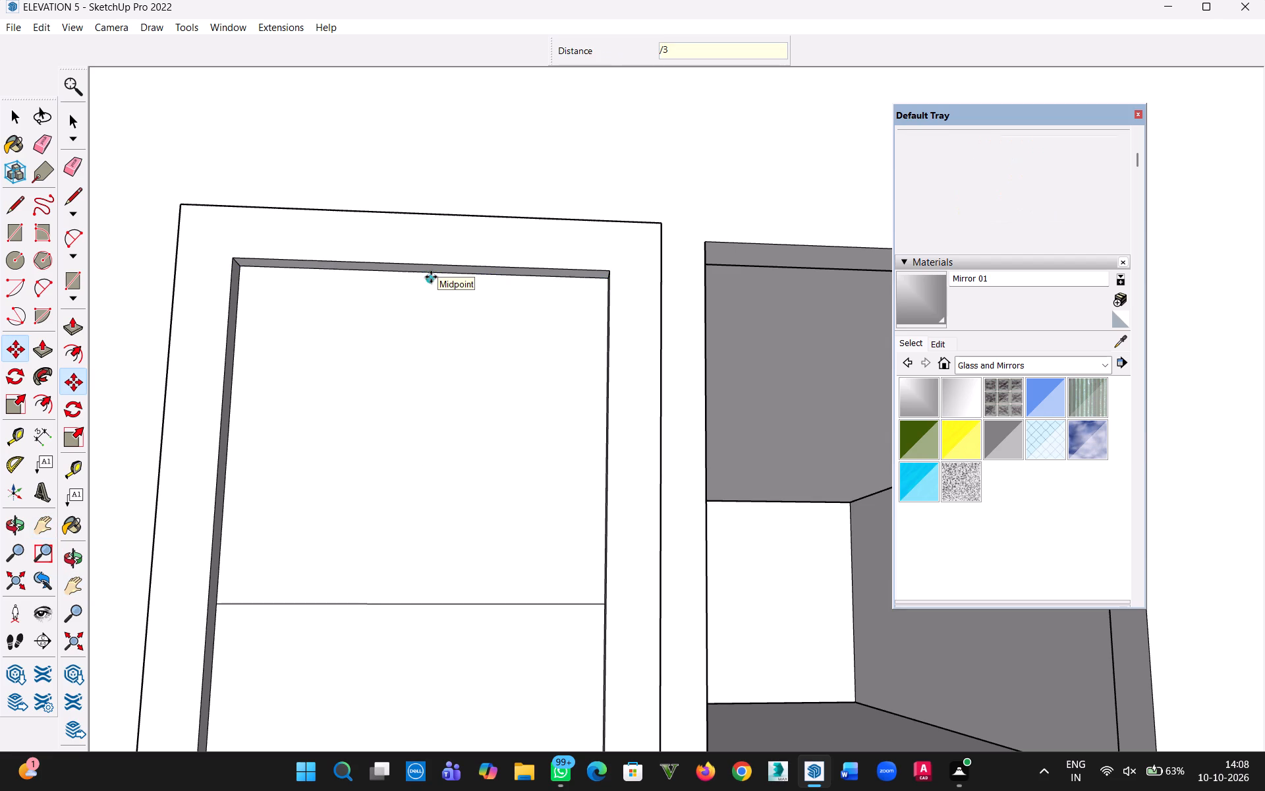
Delete the upper of the two dividing lines on the left door's panel.
{"action": "left_click", "coordinate": [14, 118]}
{"action": "scroll", "coordinate": [418, 399], "scroll_direction": "down", "scroll_amount": 10}
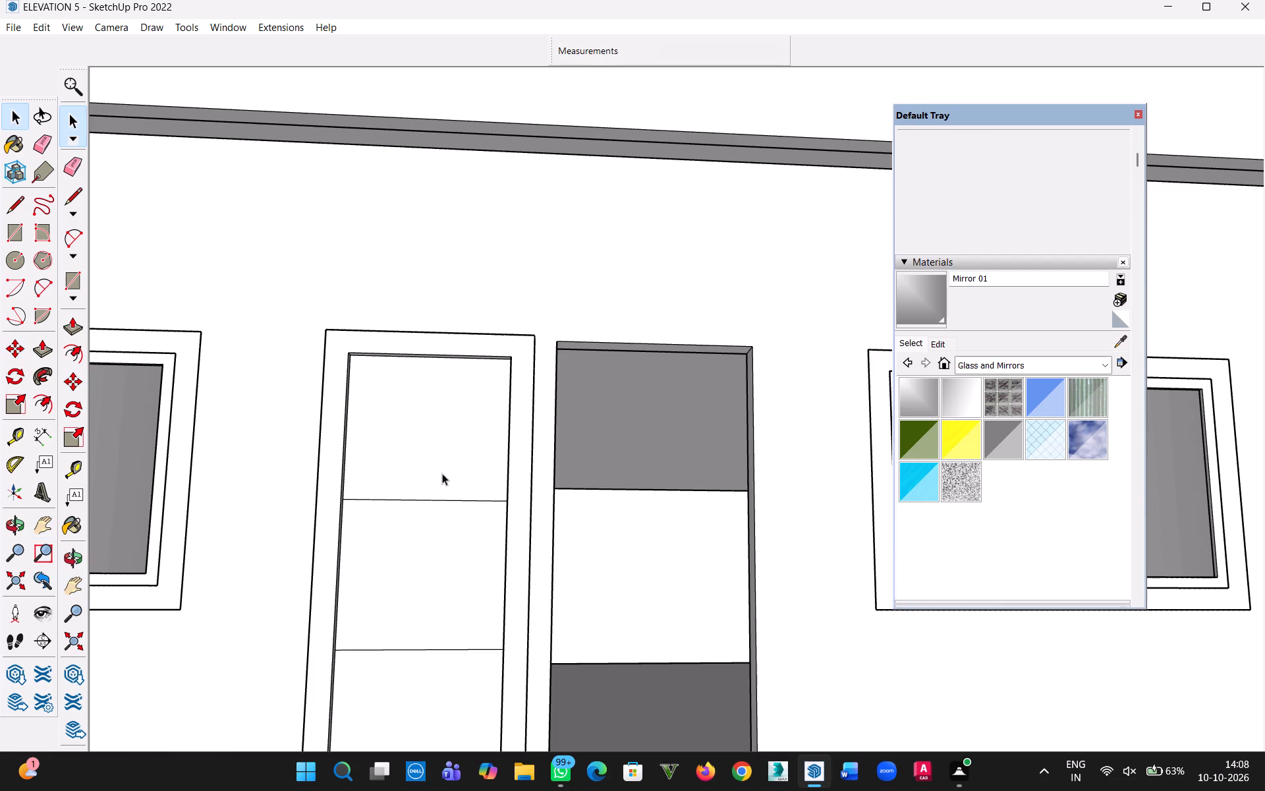
{"action": "left_click", "coordinate": [440, 494]}
{"action": "scroll", "coordinate": [422, 464], "scroll_direction": "down", "scroll_amount": 5}
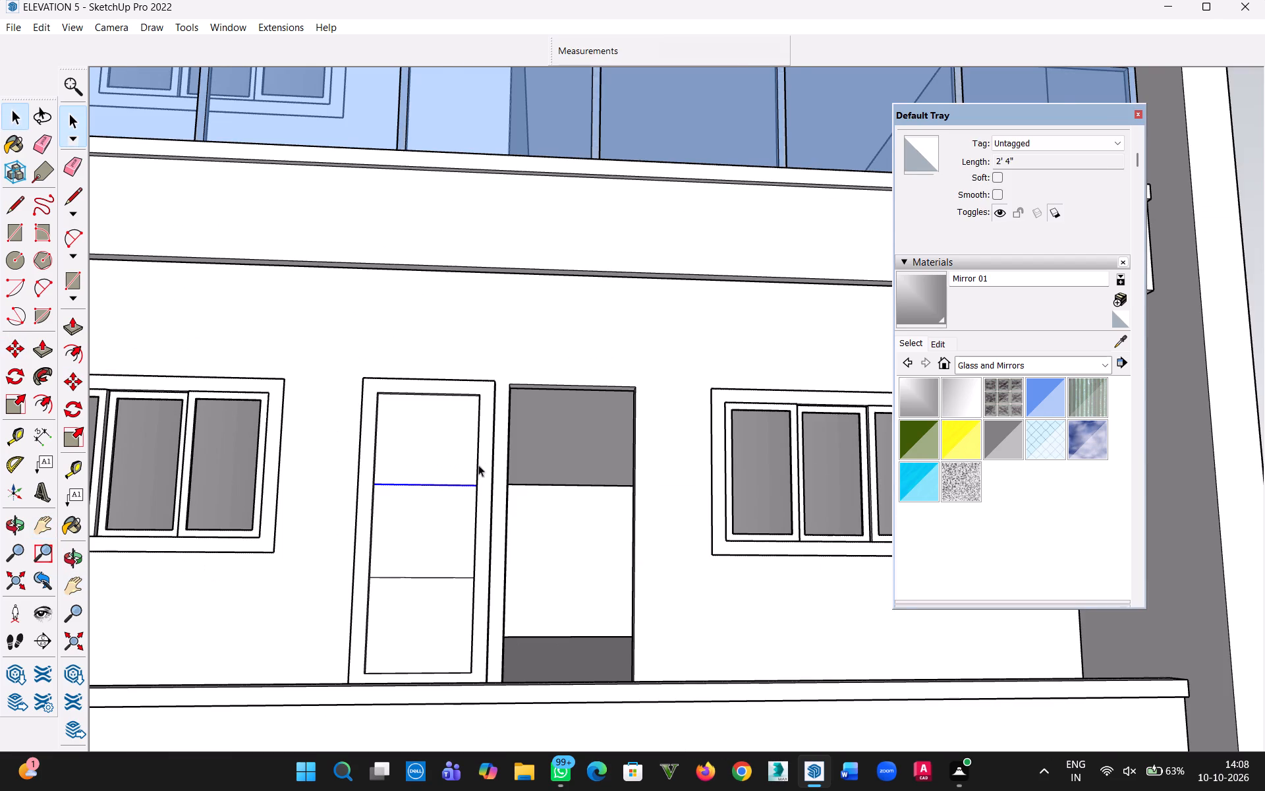
{"action": "key", "text": "Delete"}
{"action": "middle_click_drag", "start_coordinate": [438, 475], "coordinate": [441, 651]}
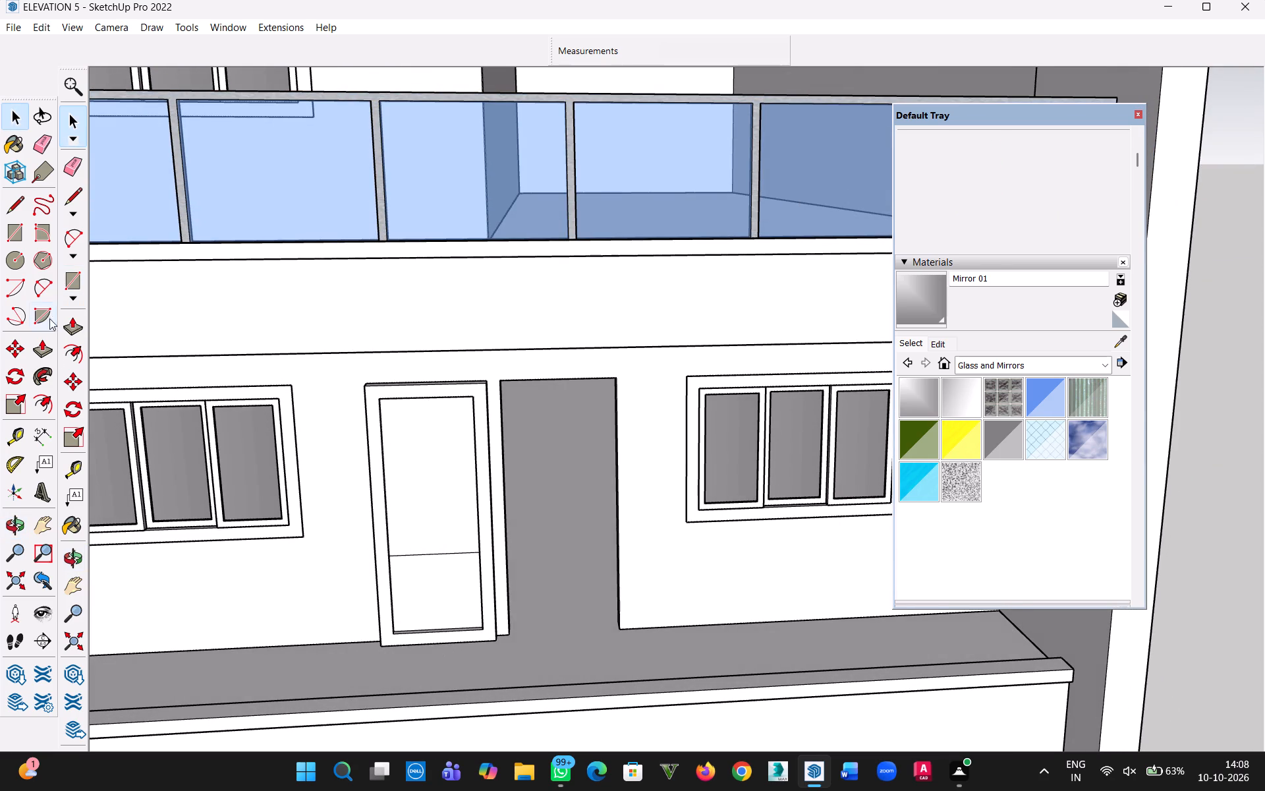
Offset the outlines of the left door's lower and upper panels 4" inward.
{"action": "left_click", "coordinate": [48, 410]}
{"action": "left_click", "coordinate": [443, 581]}
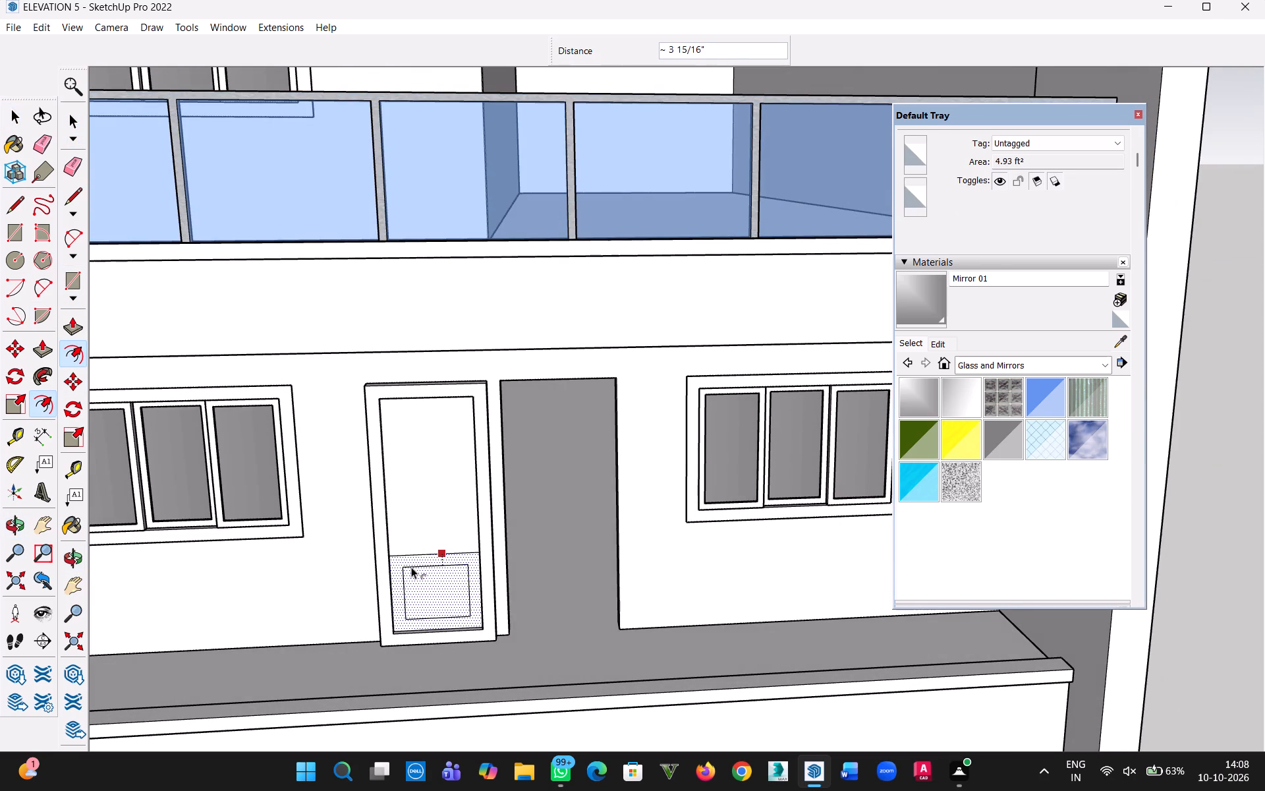
{"action": "type", "text": "4\""}
{"action": "key", "text": "Return"}
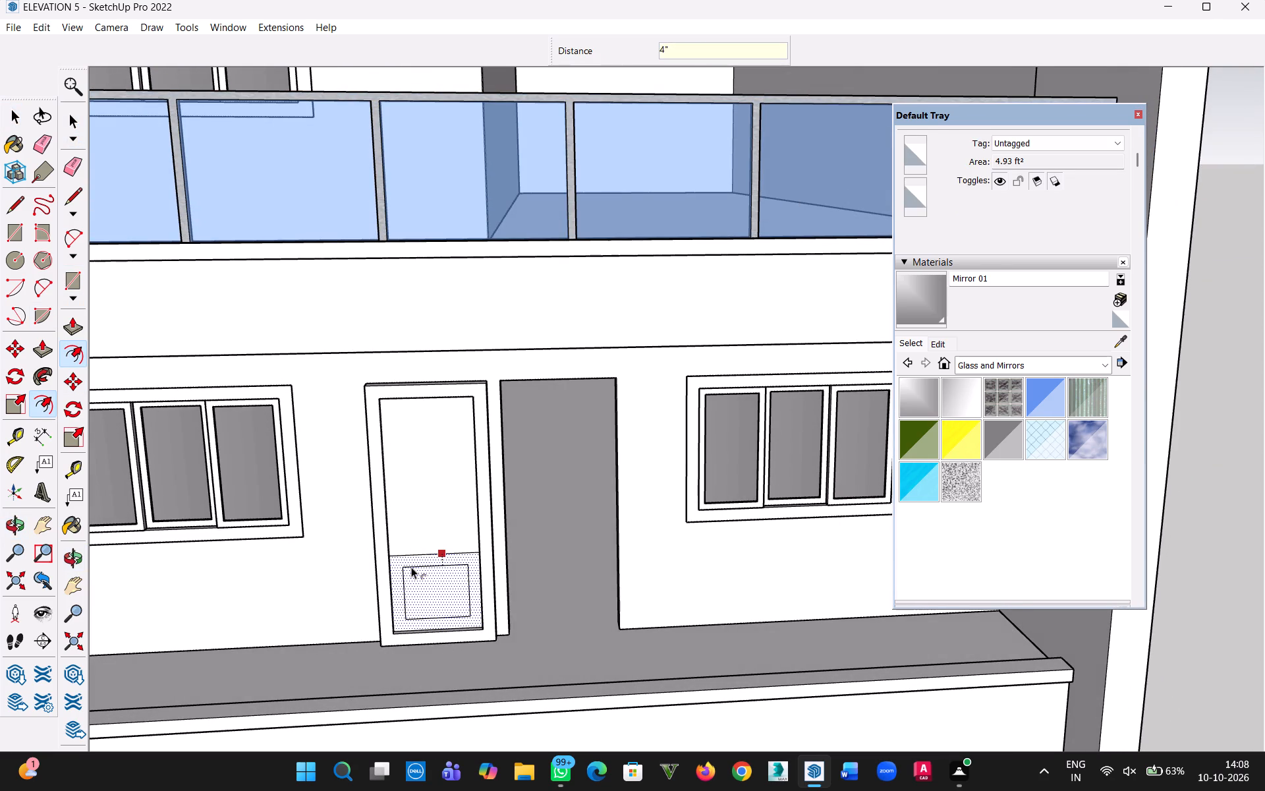
{"action": "left_click", "coordinate": [432, 443]}
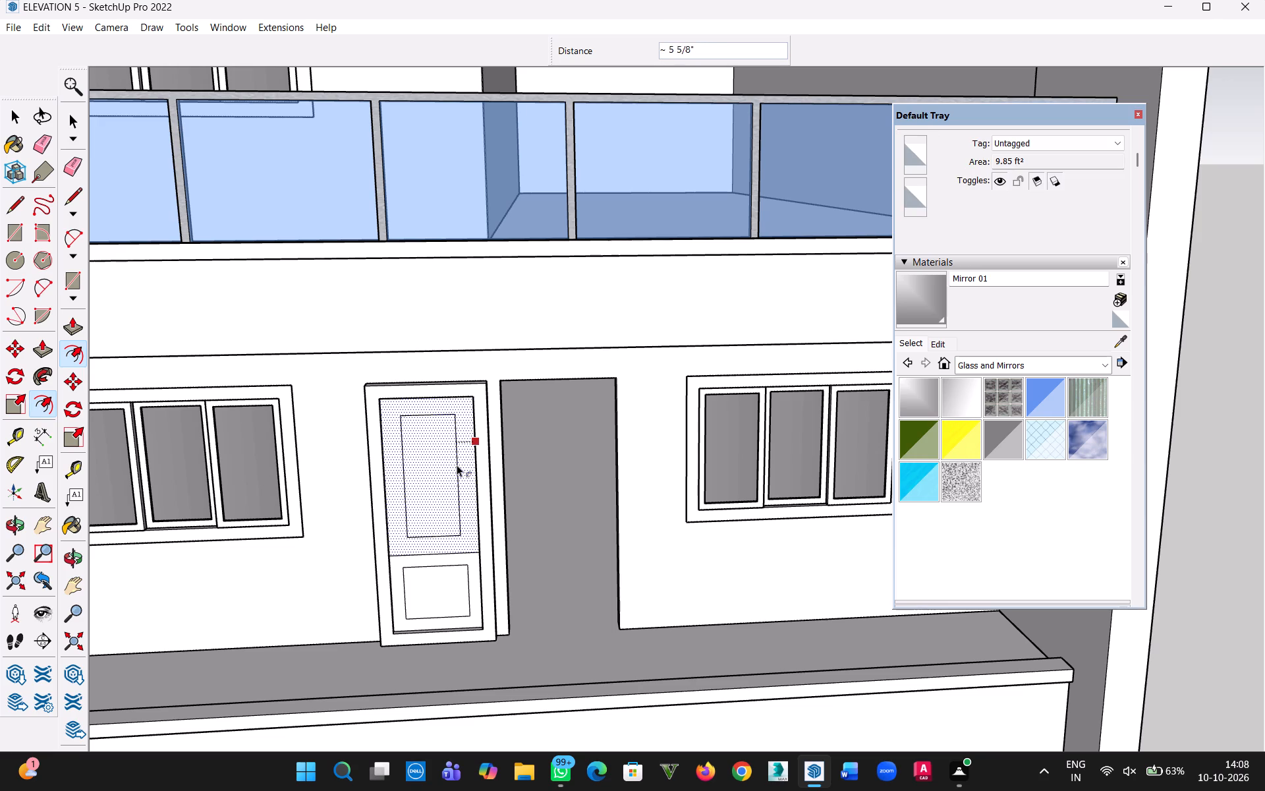
{"action": "type", "text": "4\""}
{"action": "key", "text": "Return"}
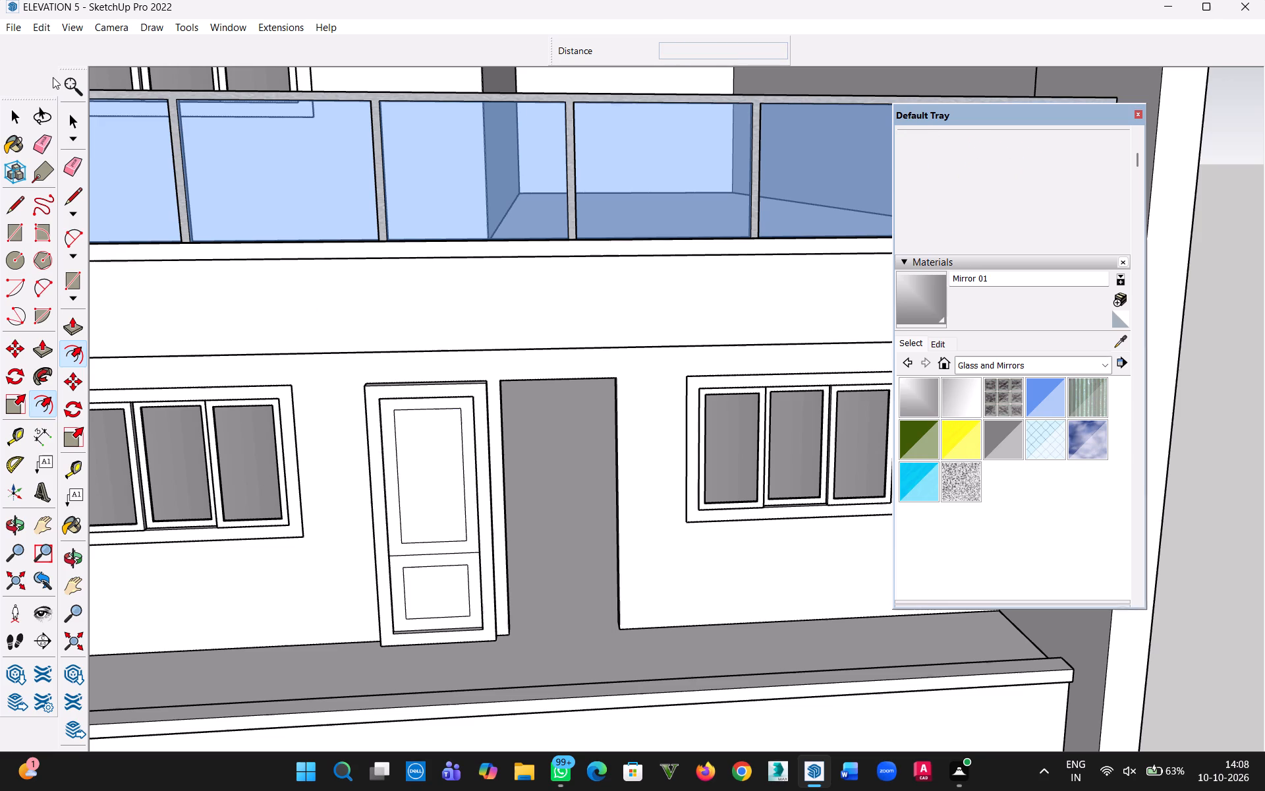
{"action": "left_click", "coordinate": [18, 113]}
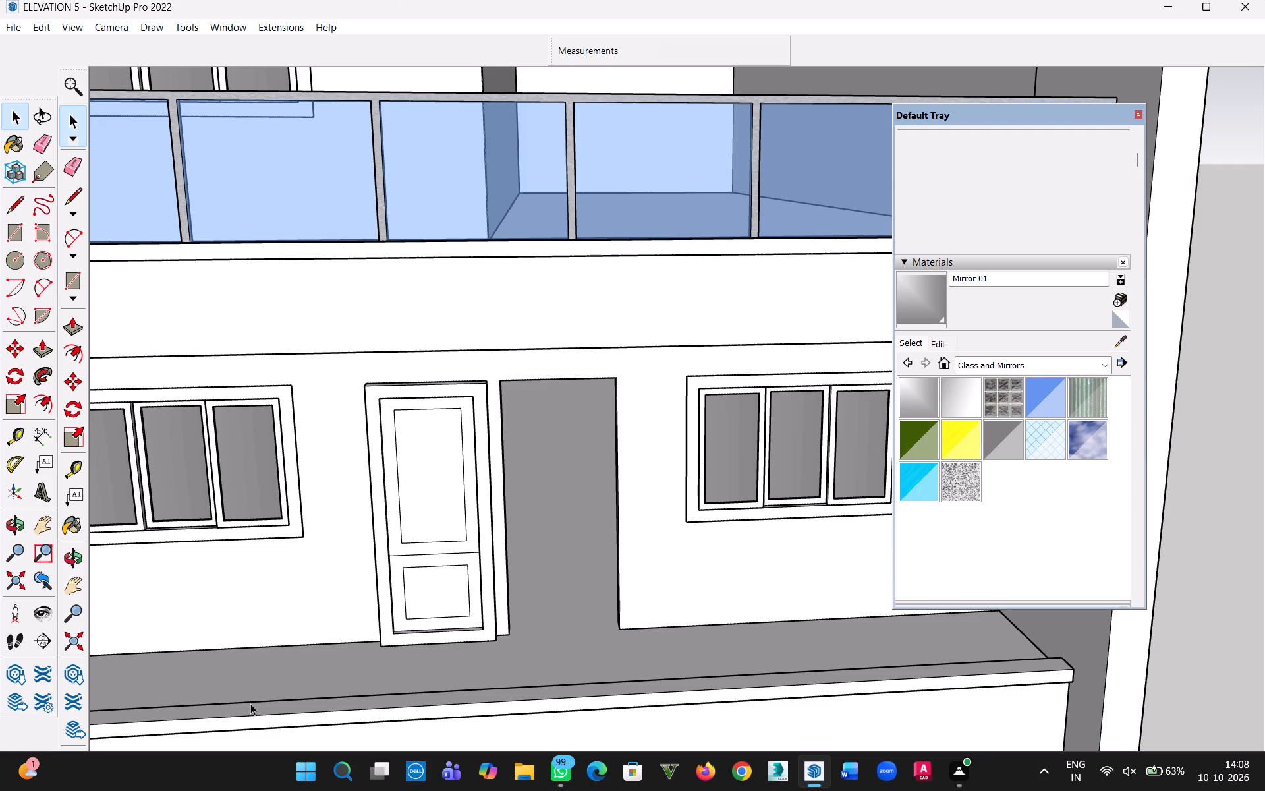
Draw a vertical line about 9" long down from the midpoint of the upper inner panel's top edge.
{"action": "scroll", "coordinate": [355, 552], "scroll_direction": "up", "scroll_amount": 4}
{"action": "middle_click_drag", "start_coordinate": [488, 516], "coordinate": [480, 354]}
{"action": "scroll", "coordinate": [488, 516], "scroll_direction": "up", "scroll_amount": 1}
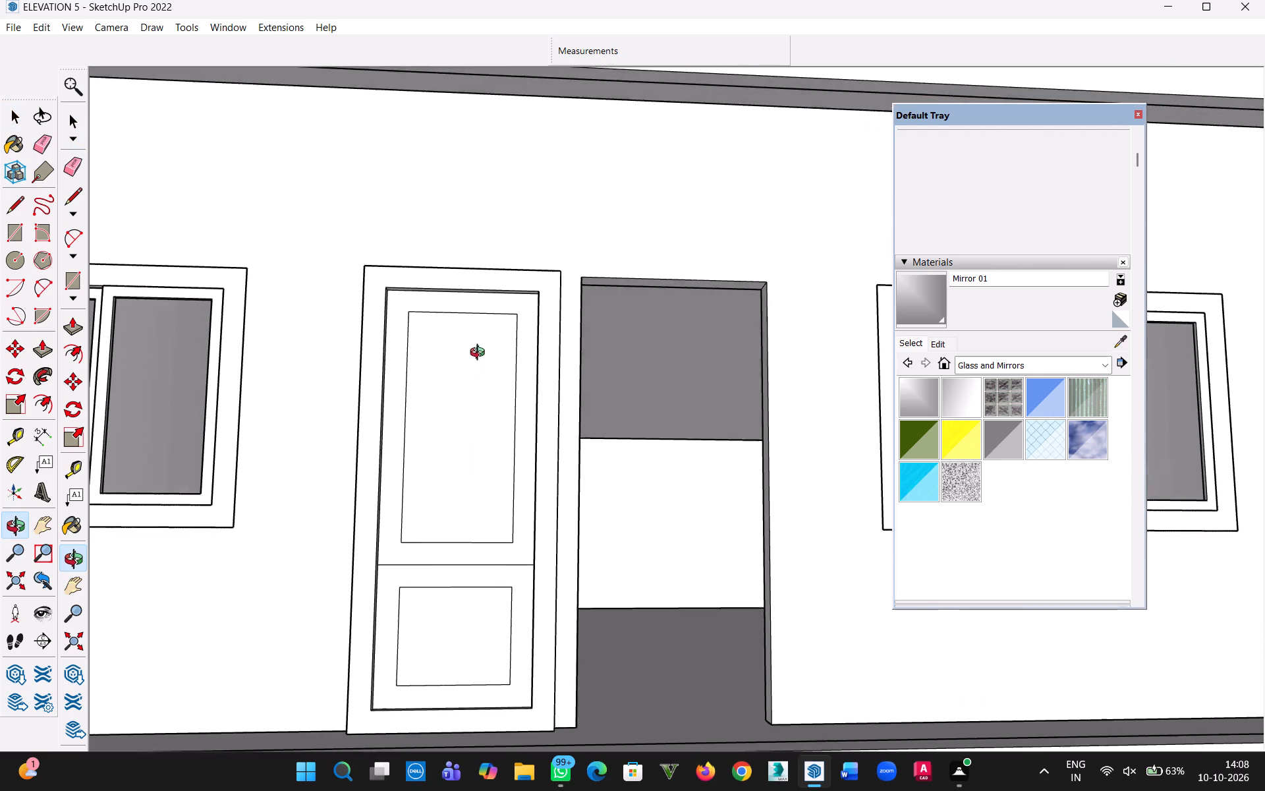
{"action": "middle_click_drag", "start_coordinate": [480, 354], "coordinate": [465, 441]}
{"action": "scroll", "coordinate": [362, 272], "scroll_direction": "up", "scroll_amount": 4}
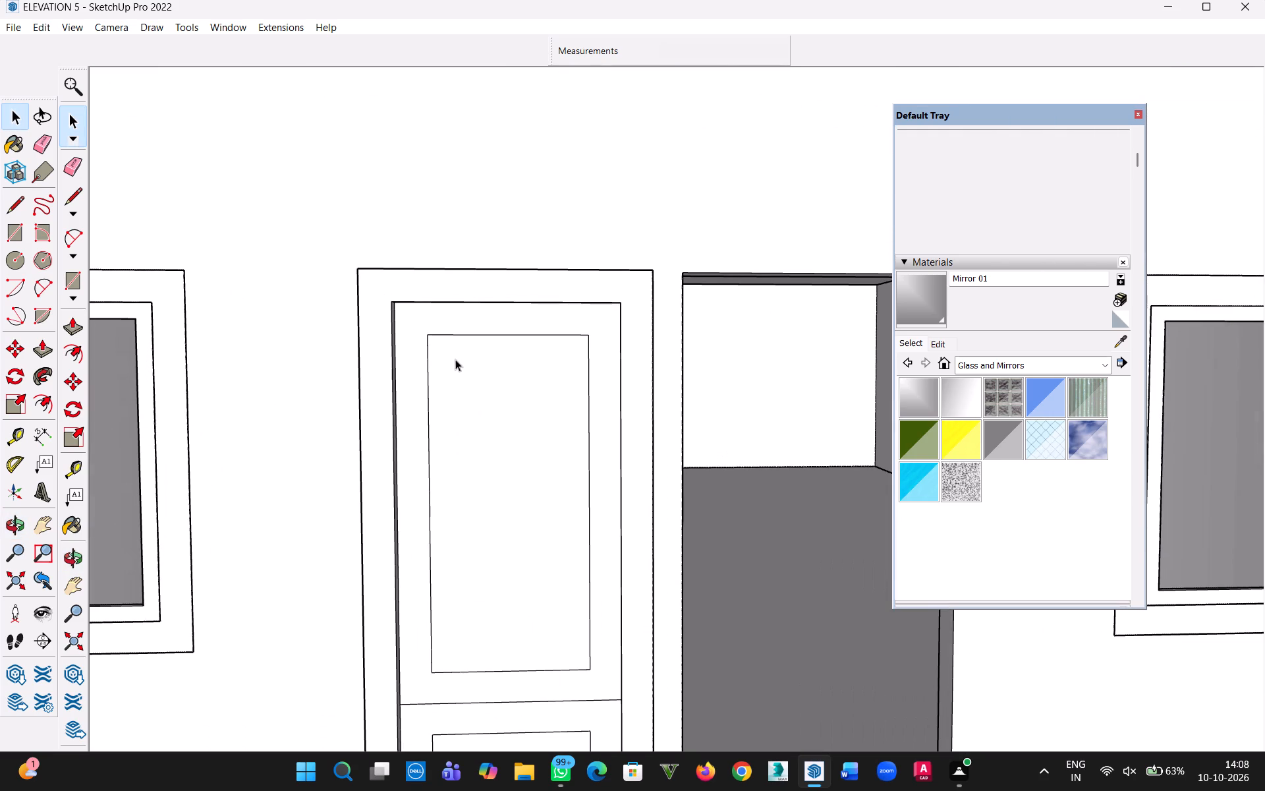
{"action": "scroll", "coordinate": [481, 372], "scroll_direction": "up", "scroll_amount": 2}
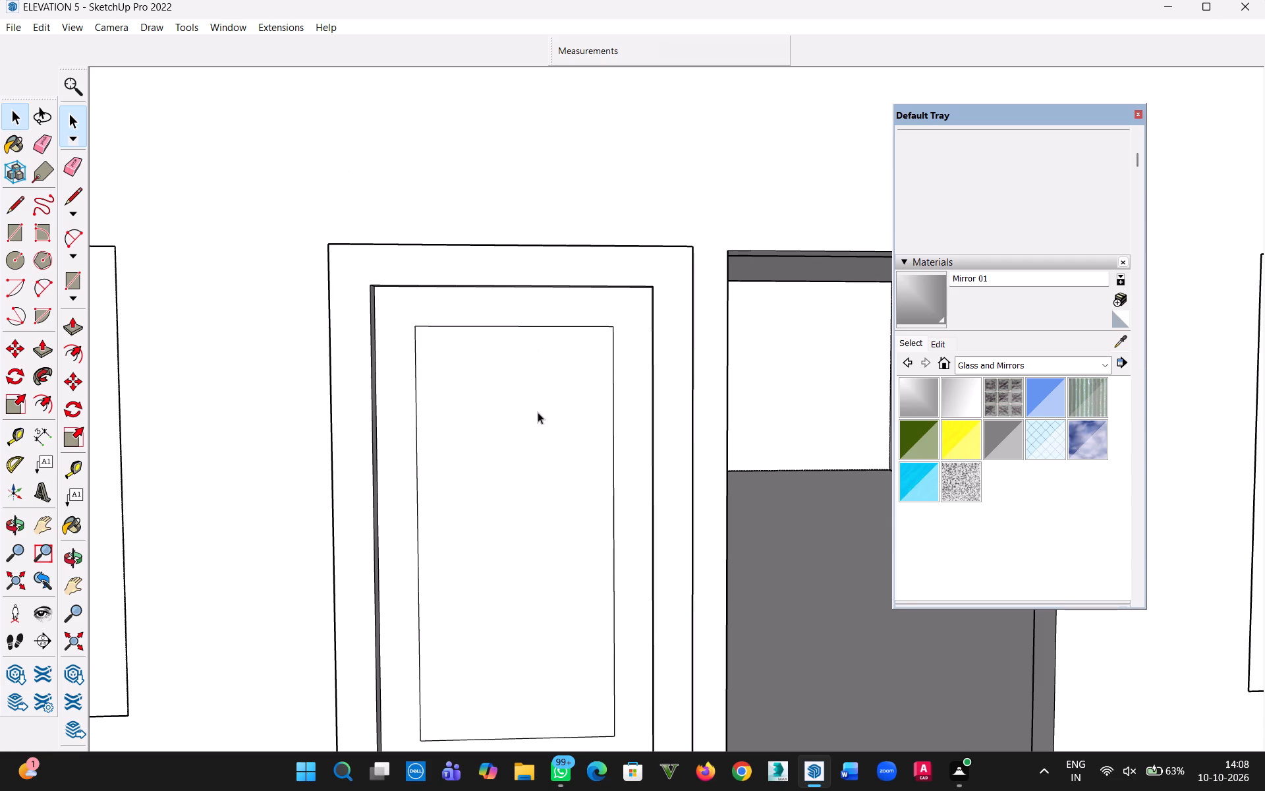
{"action": "key", "text": "l"}
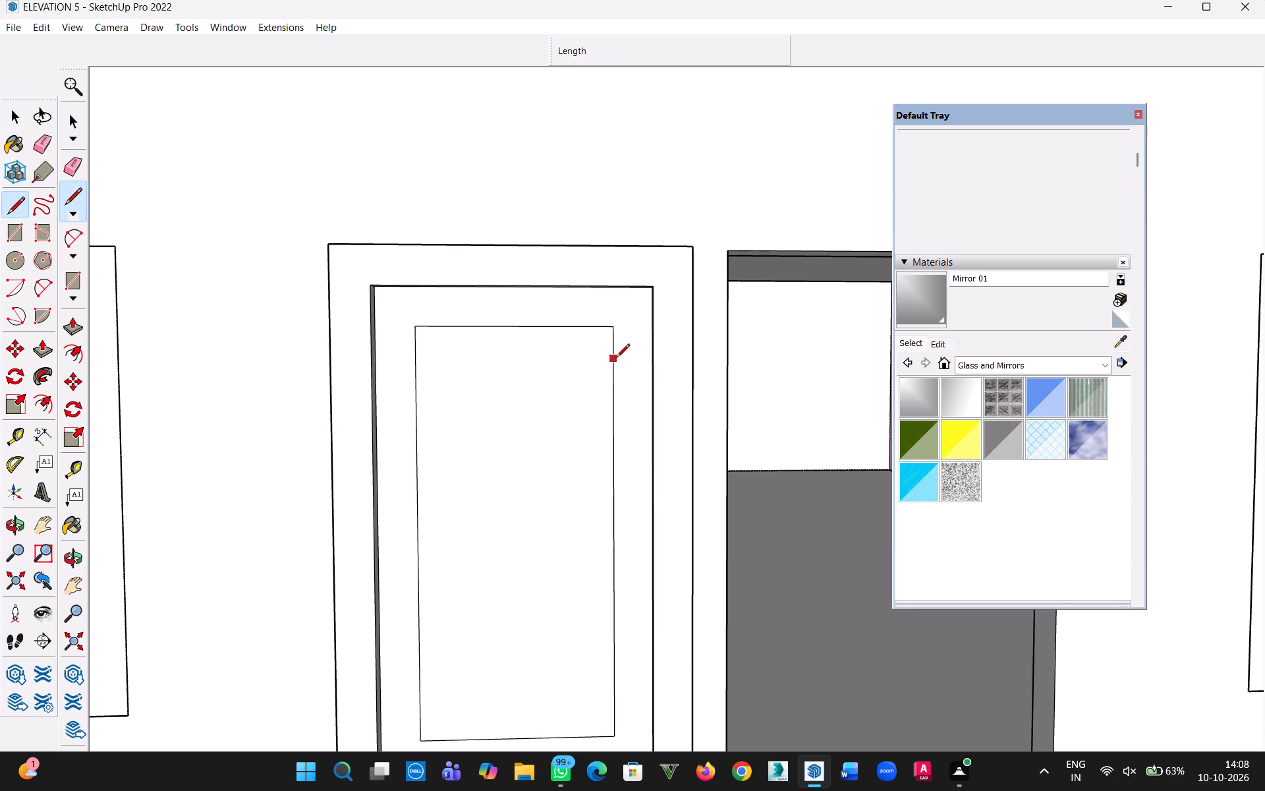
{"action": "key", "text": "Escape"}
{"action": "key", "text": "Escape"}
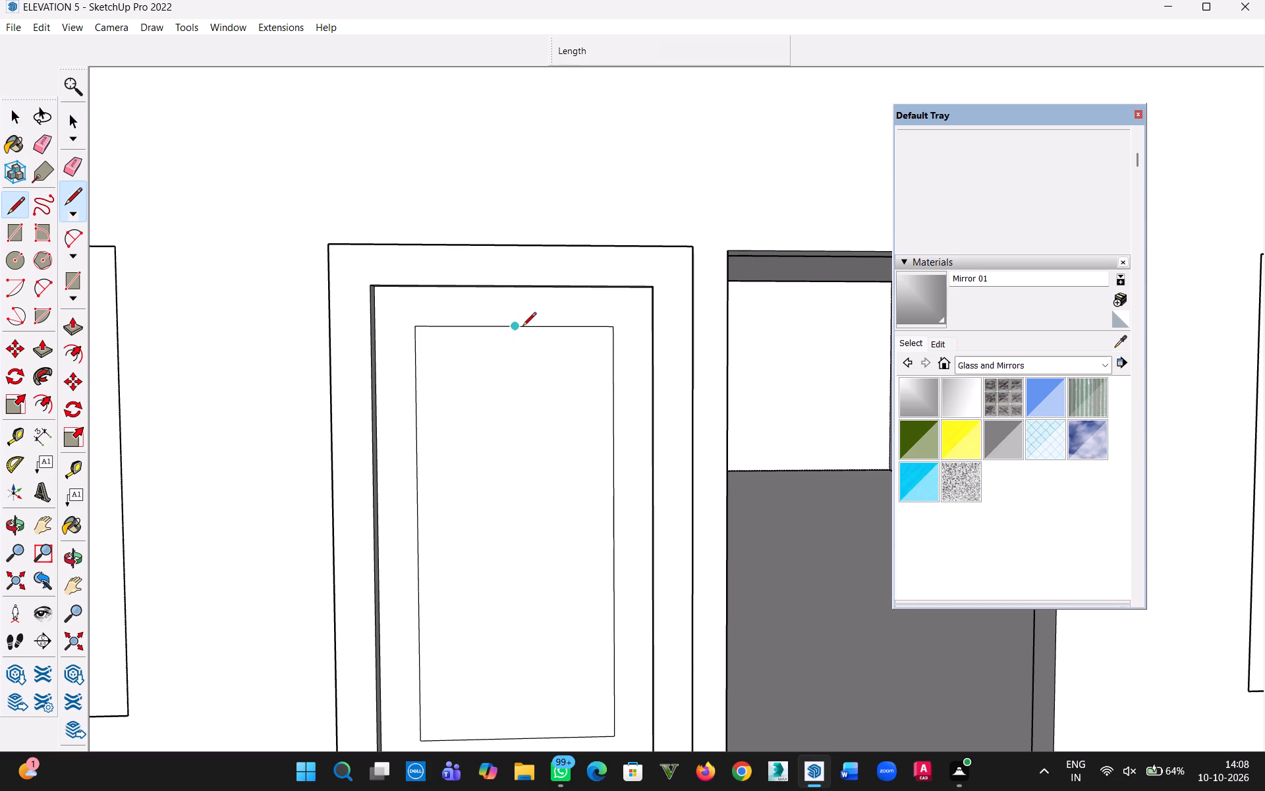
{"action": "left_click", "coordinate": [509, 326]}
{"action": "left_click", "coordinate": [520, 413]}
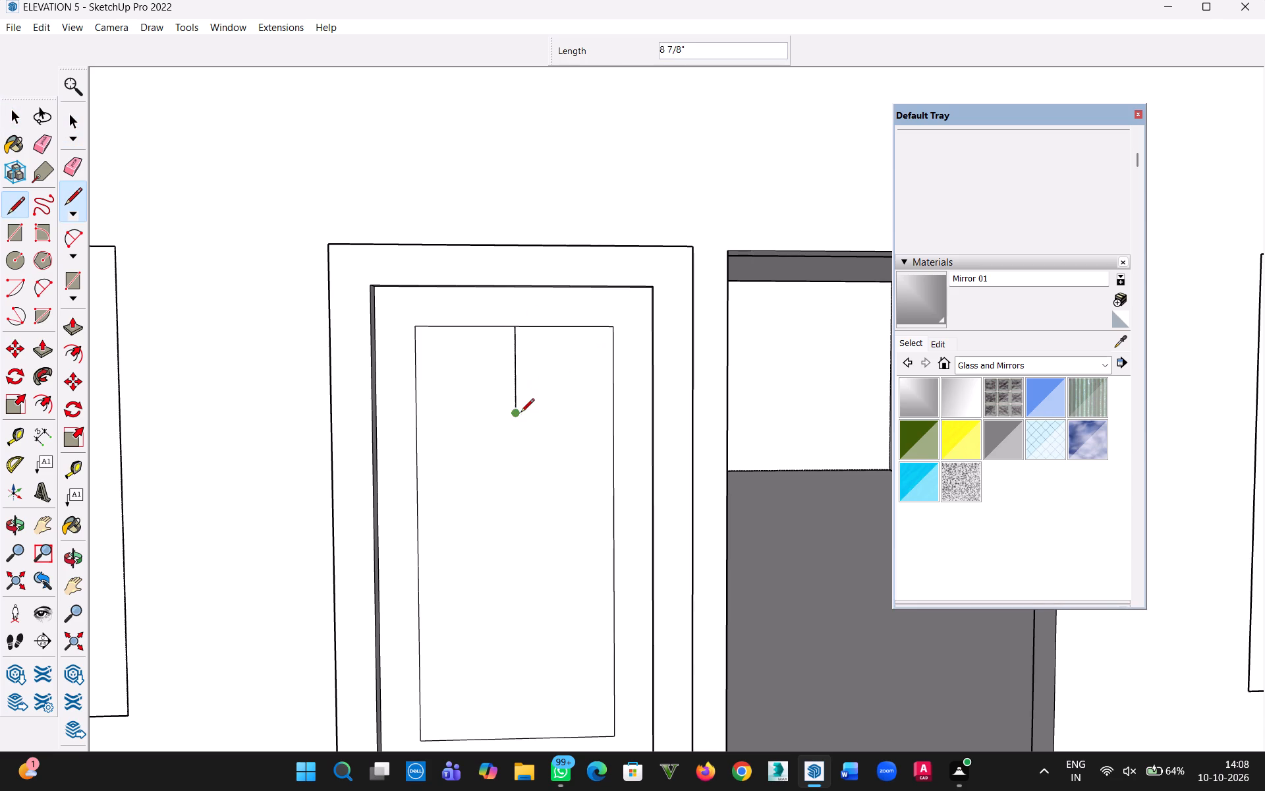
{"action": "left_click", "coordinate": [13, 117]}
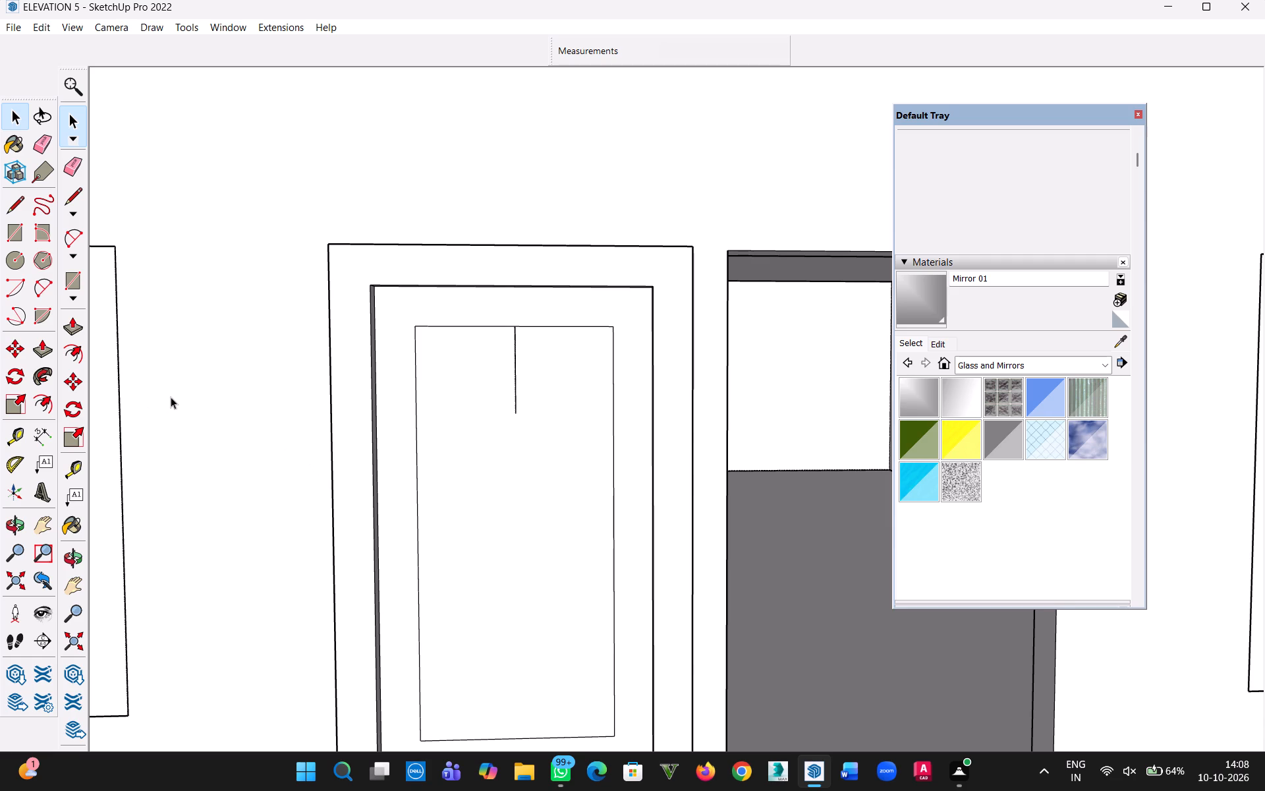
Save the model.
{"action": "key", "text": "ctrl+s"}
Draw a 1' 8" horizontal line across the upper inner panel near its top, crossing the short vertical line.
{"action": "key", "text": "l"}
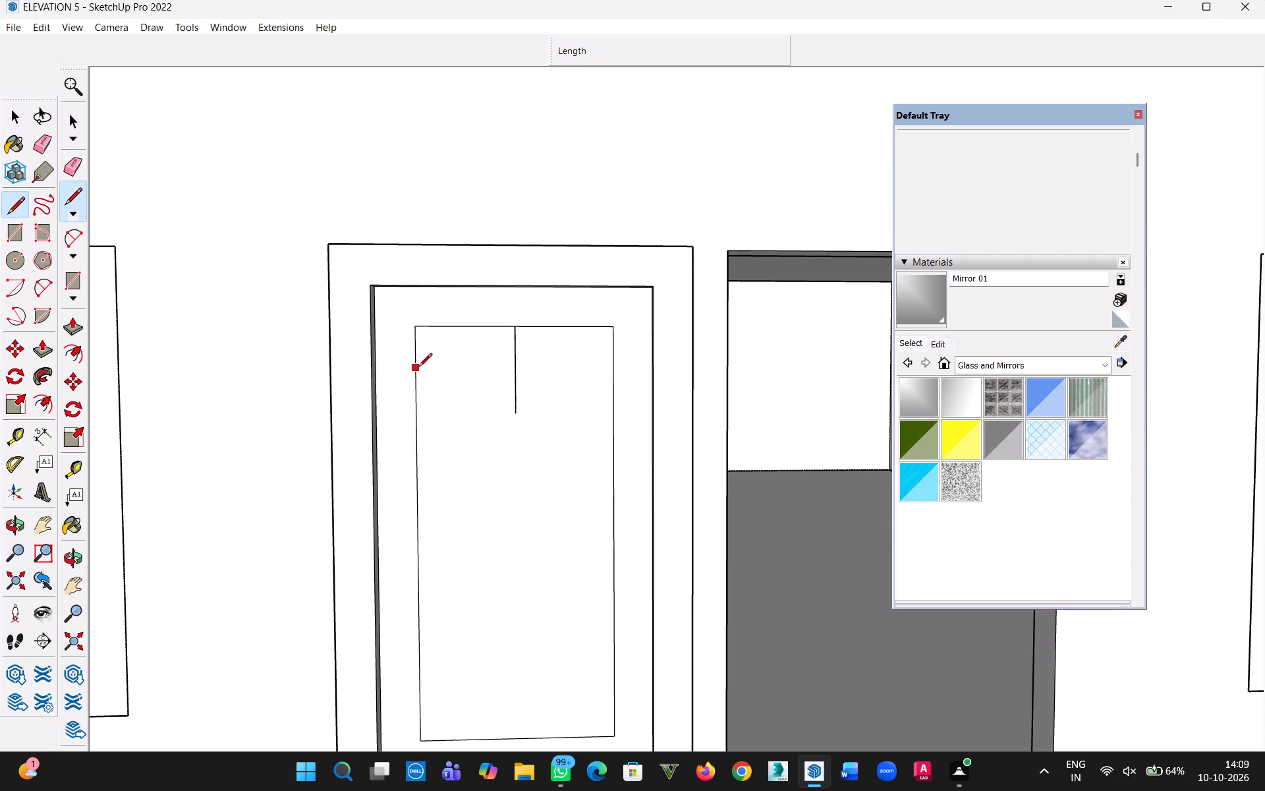
{"action": "left_click", "coordinate": [418, 368]}
{"action": "left_click", "coordinate": [614, 363]}
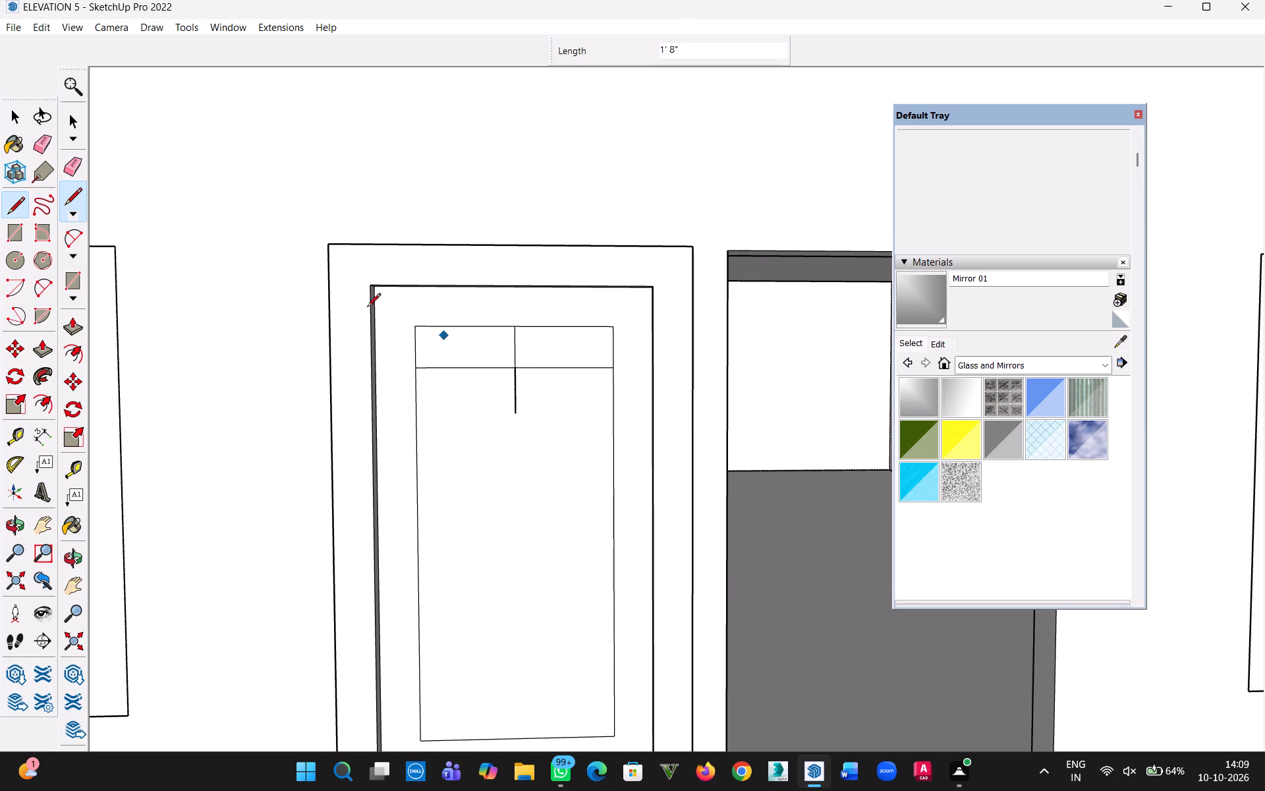
{"action": "left_click", "coordinate": [11, 117]}
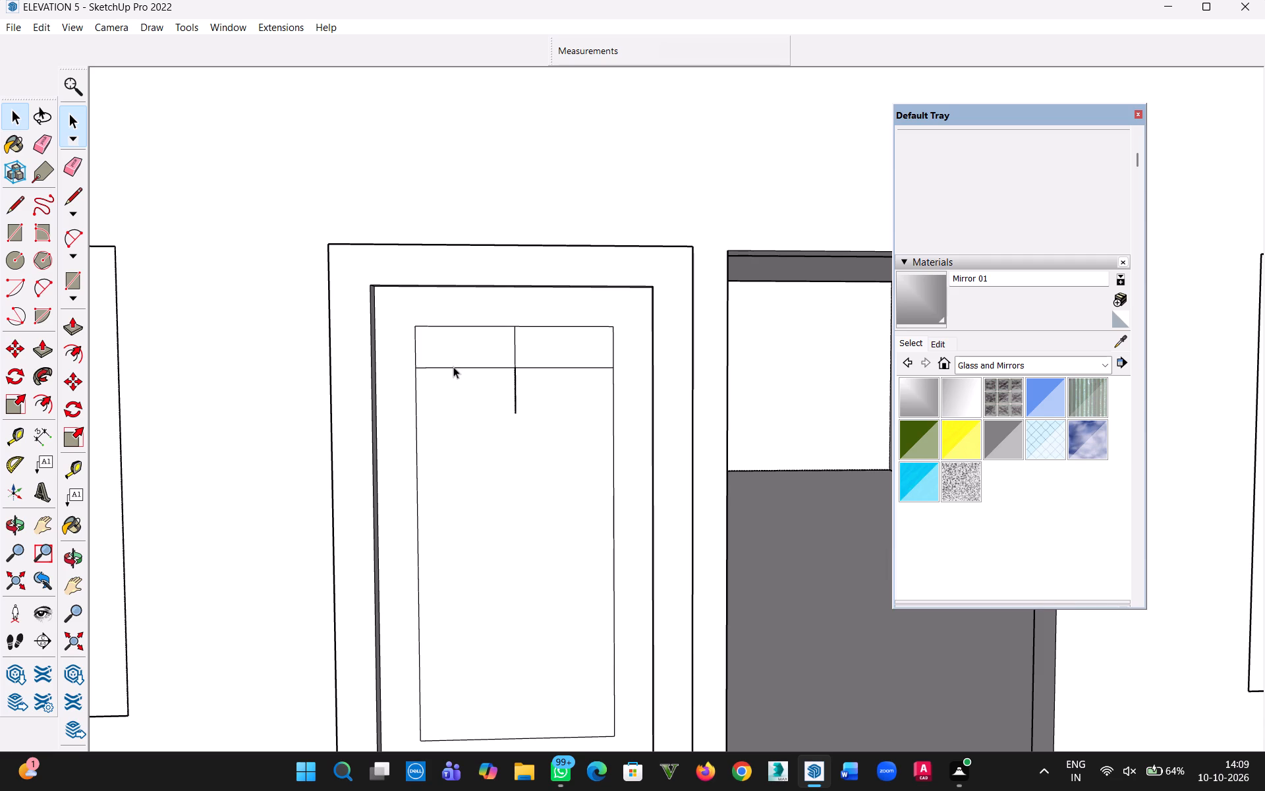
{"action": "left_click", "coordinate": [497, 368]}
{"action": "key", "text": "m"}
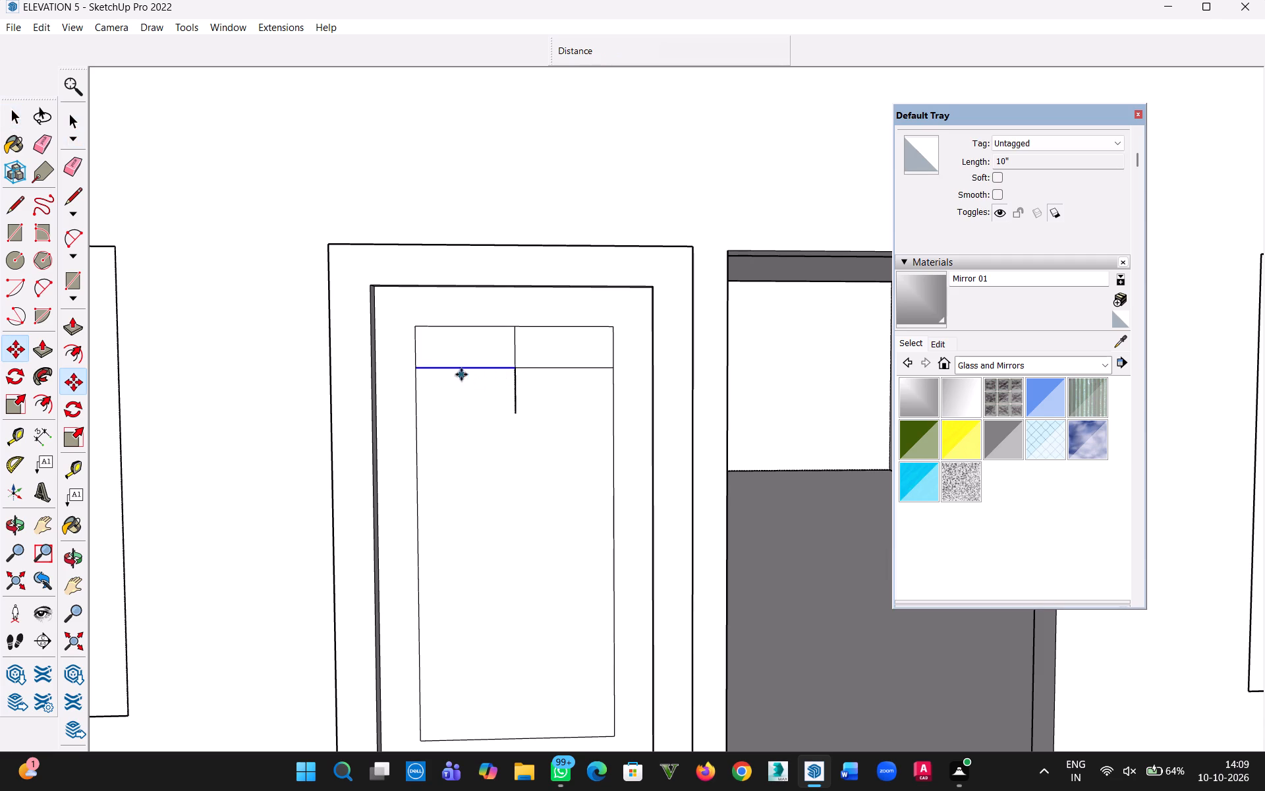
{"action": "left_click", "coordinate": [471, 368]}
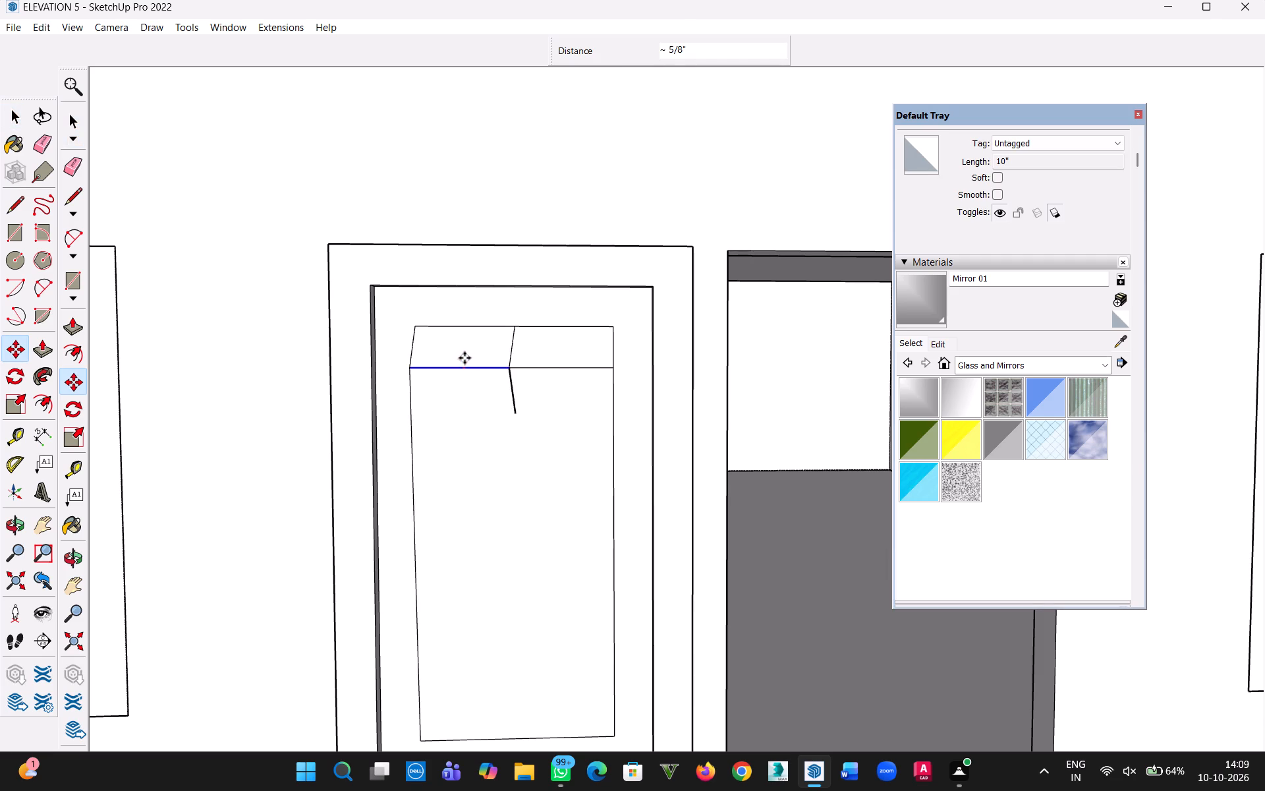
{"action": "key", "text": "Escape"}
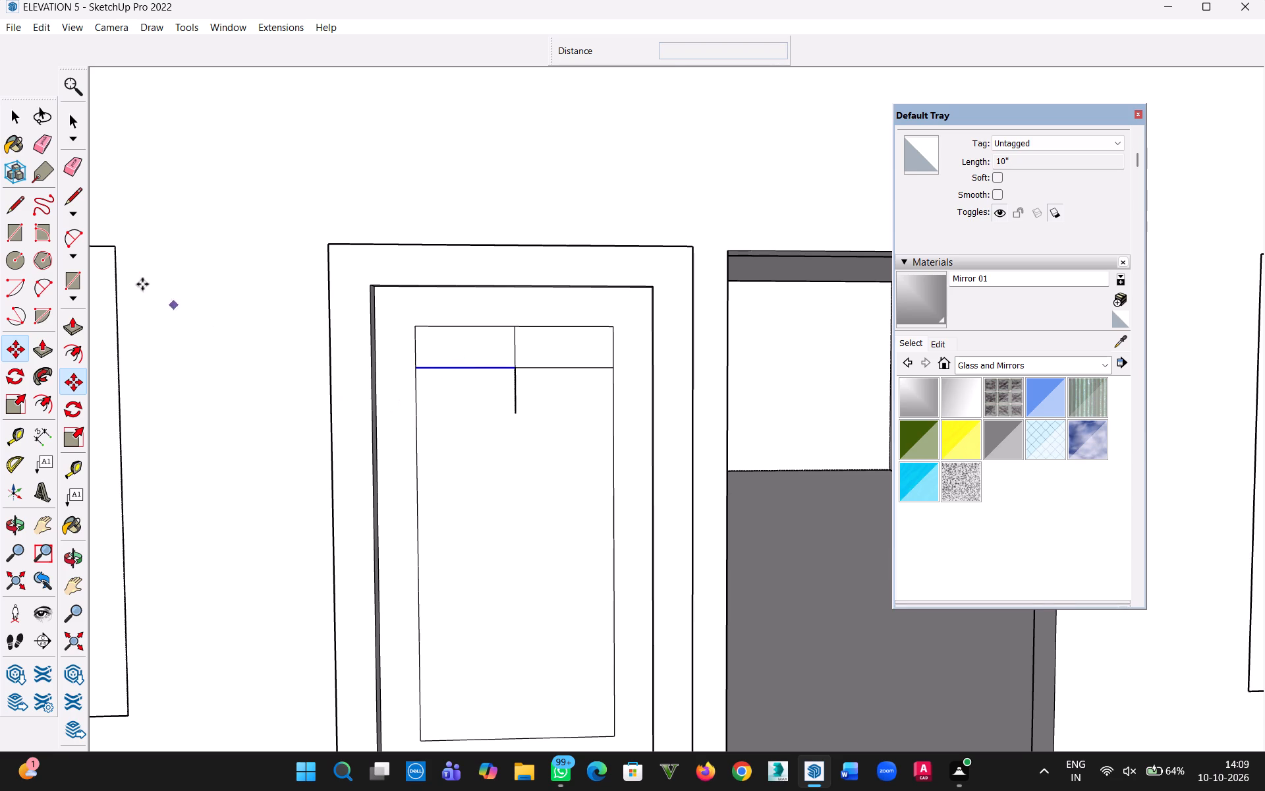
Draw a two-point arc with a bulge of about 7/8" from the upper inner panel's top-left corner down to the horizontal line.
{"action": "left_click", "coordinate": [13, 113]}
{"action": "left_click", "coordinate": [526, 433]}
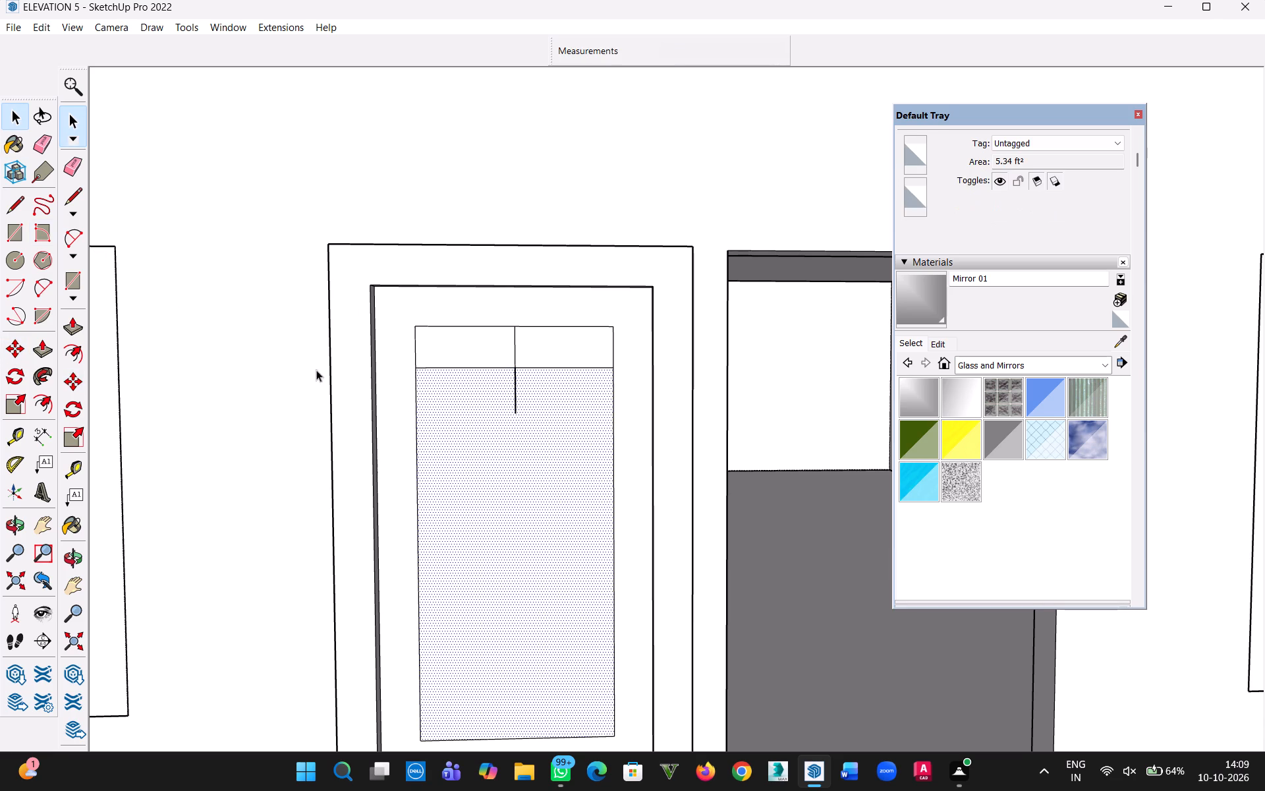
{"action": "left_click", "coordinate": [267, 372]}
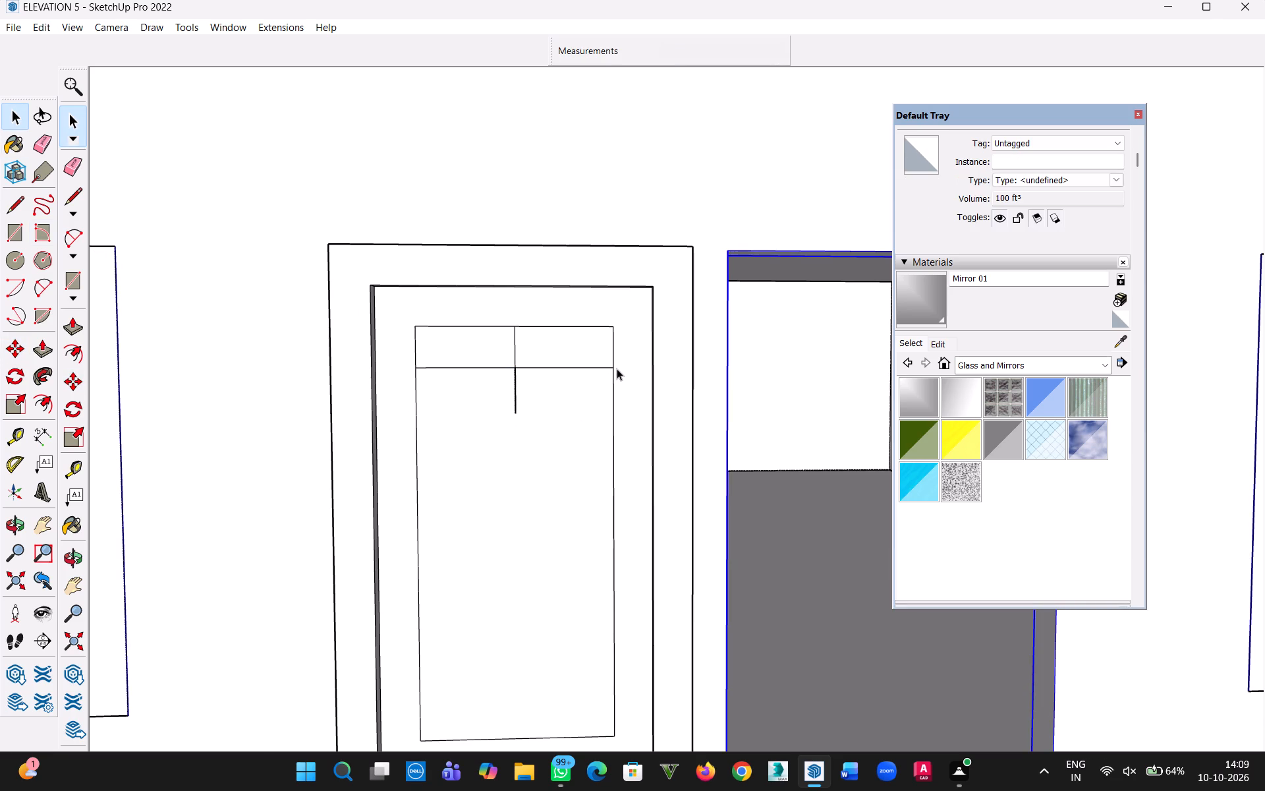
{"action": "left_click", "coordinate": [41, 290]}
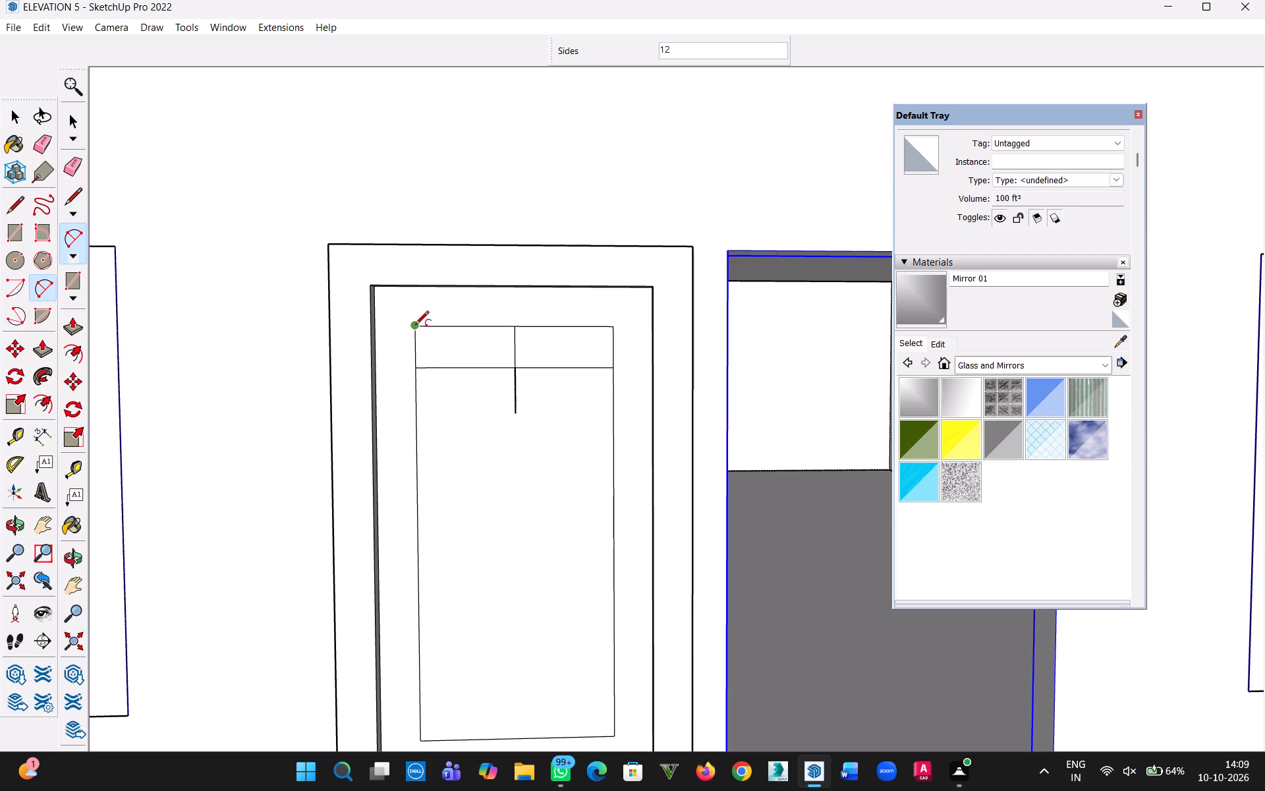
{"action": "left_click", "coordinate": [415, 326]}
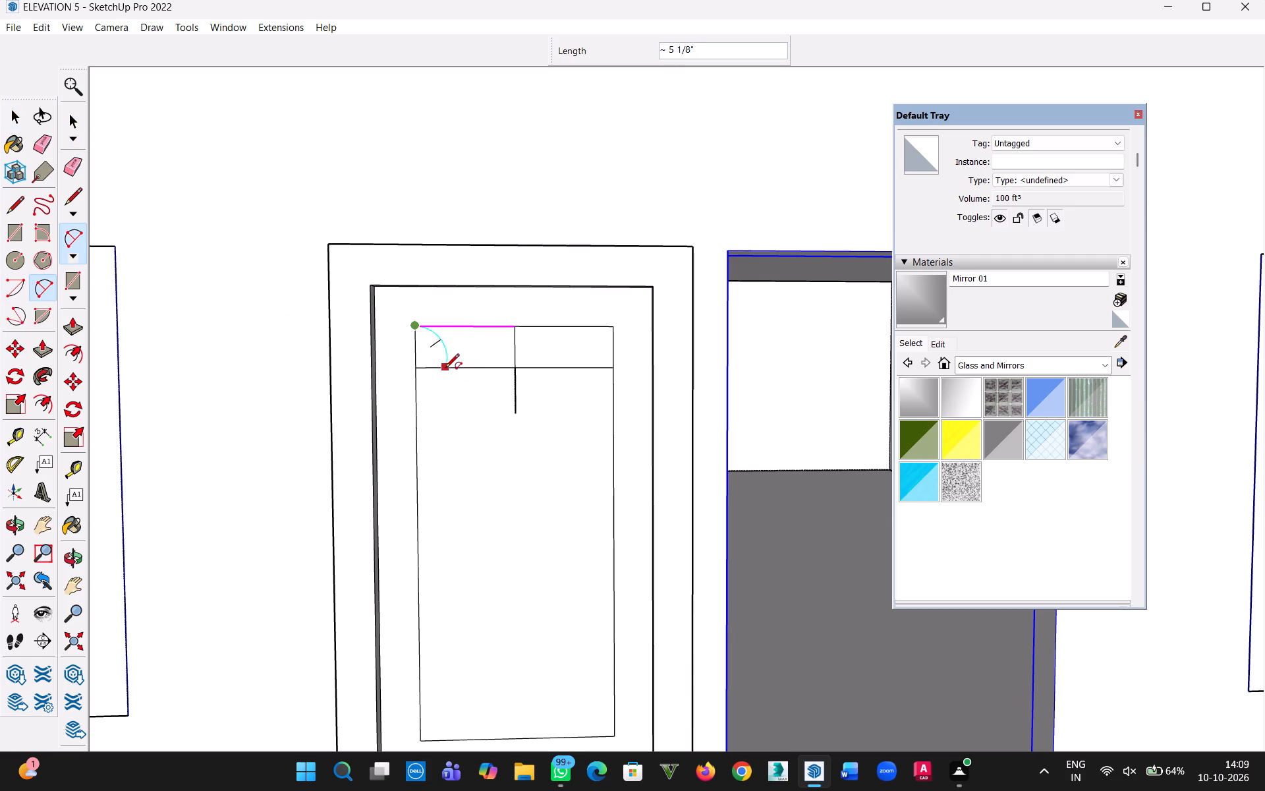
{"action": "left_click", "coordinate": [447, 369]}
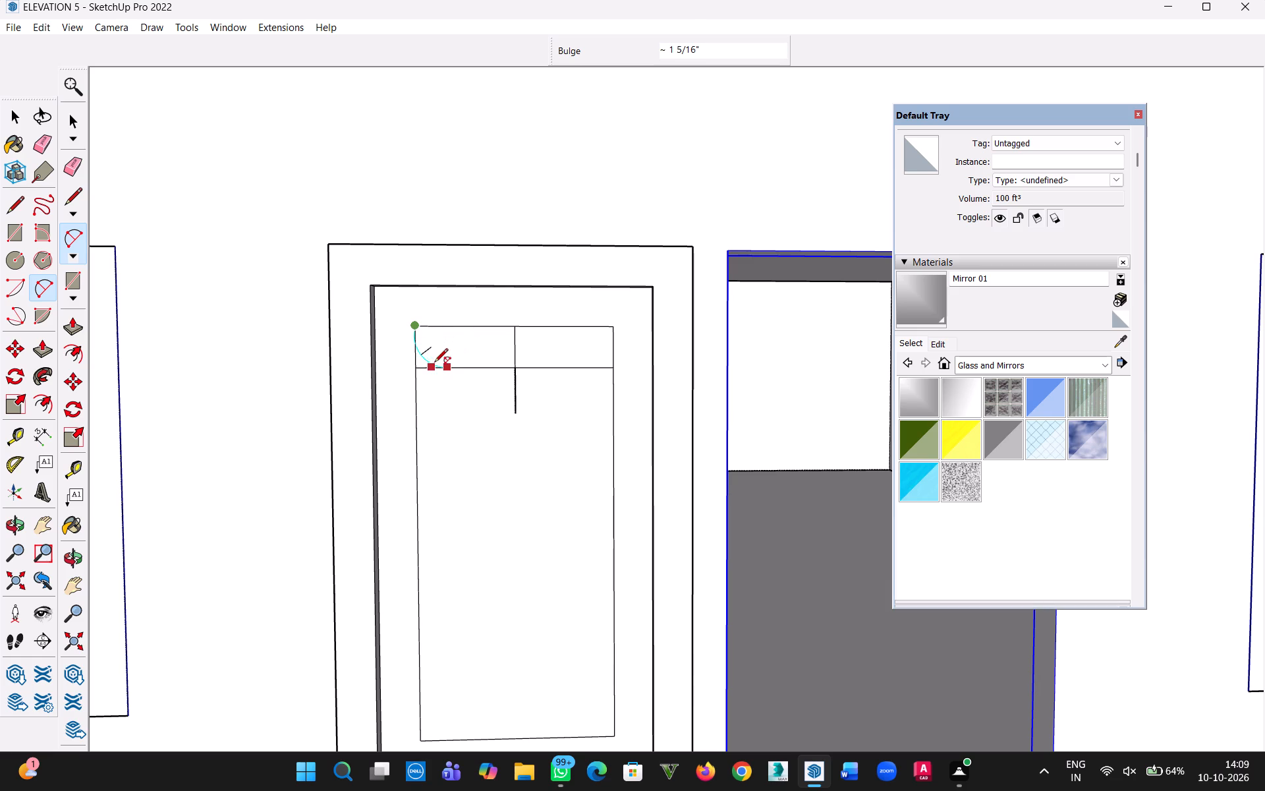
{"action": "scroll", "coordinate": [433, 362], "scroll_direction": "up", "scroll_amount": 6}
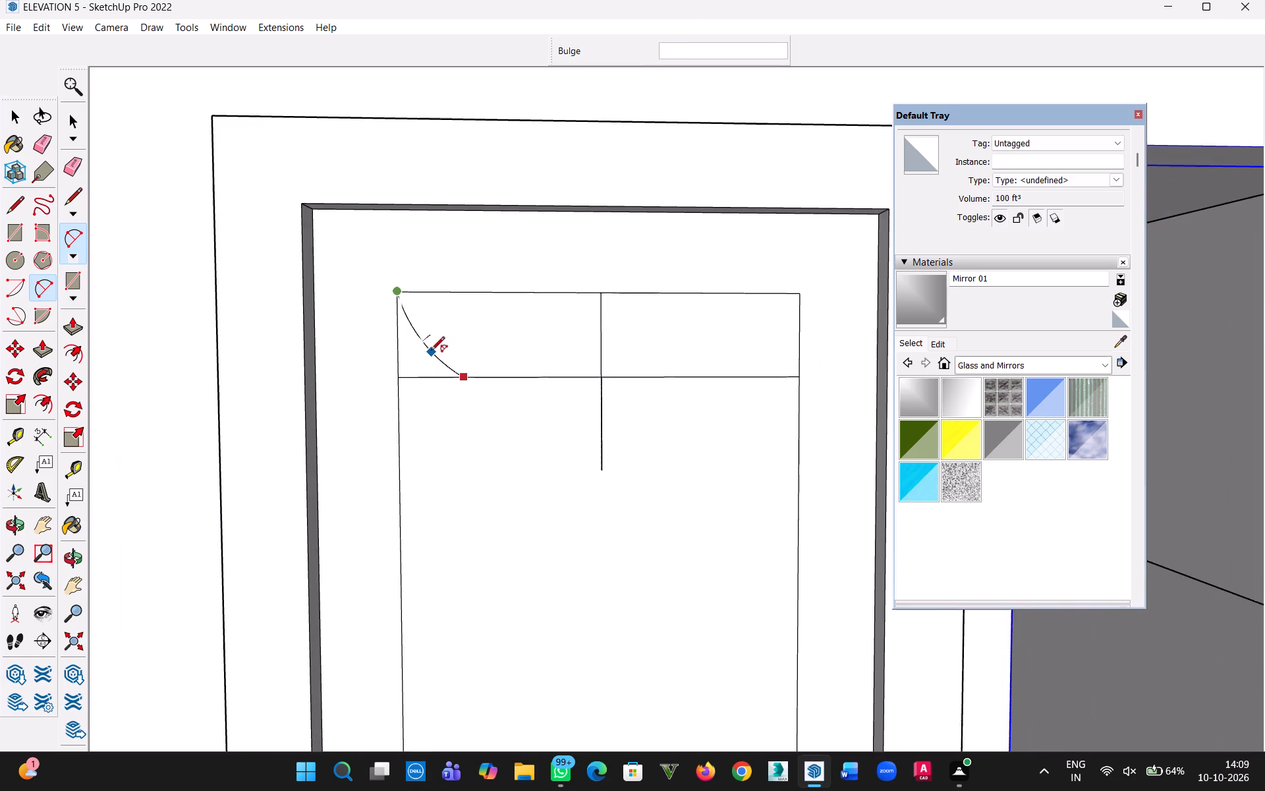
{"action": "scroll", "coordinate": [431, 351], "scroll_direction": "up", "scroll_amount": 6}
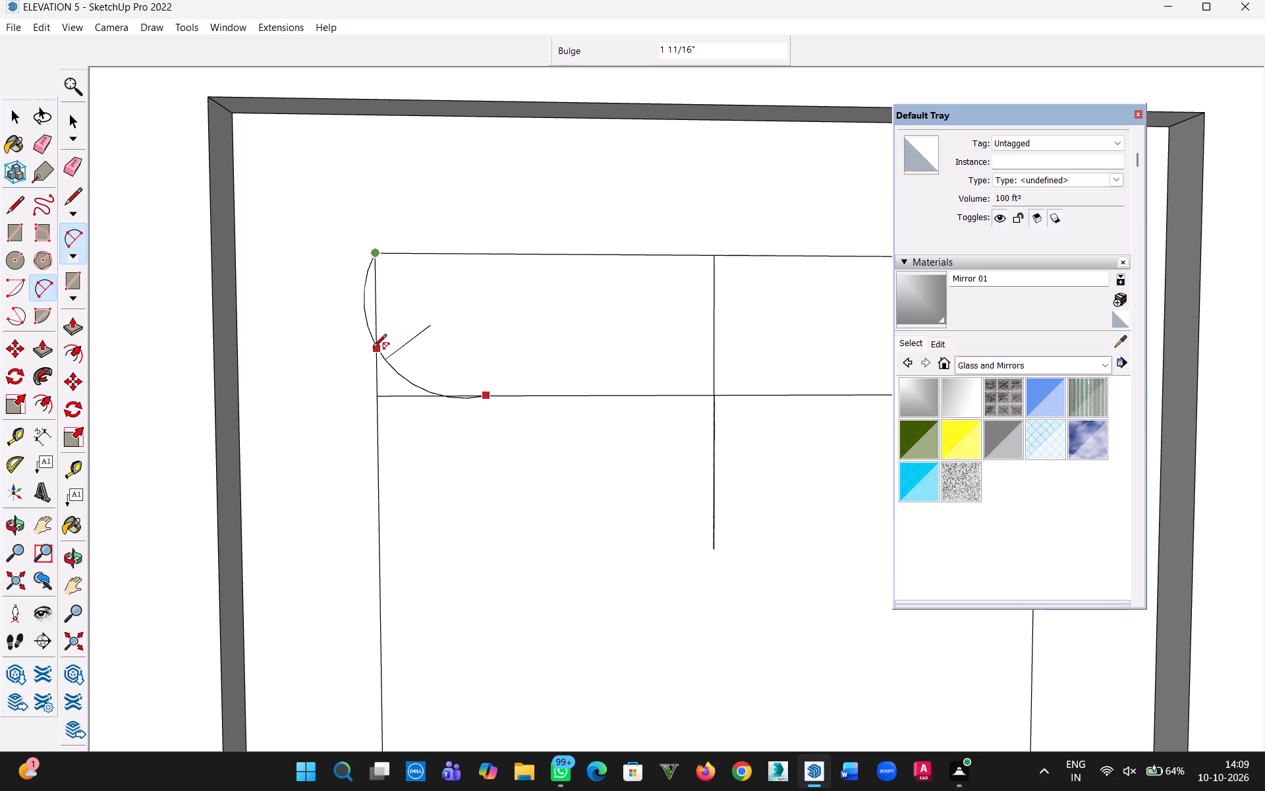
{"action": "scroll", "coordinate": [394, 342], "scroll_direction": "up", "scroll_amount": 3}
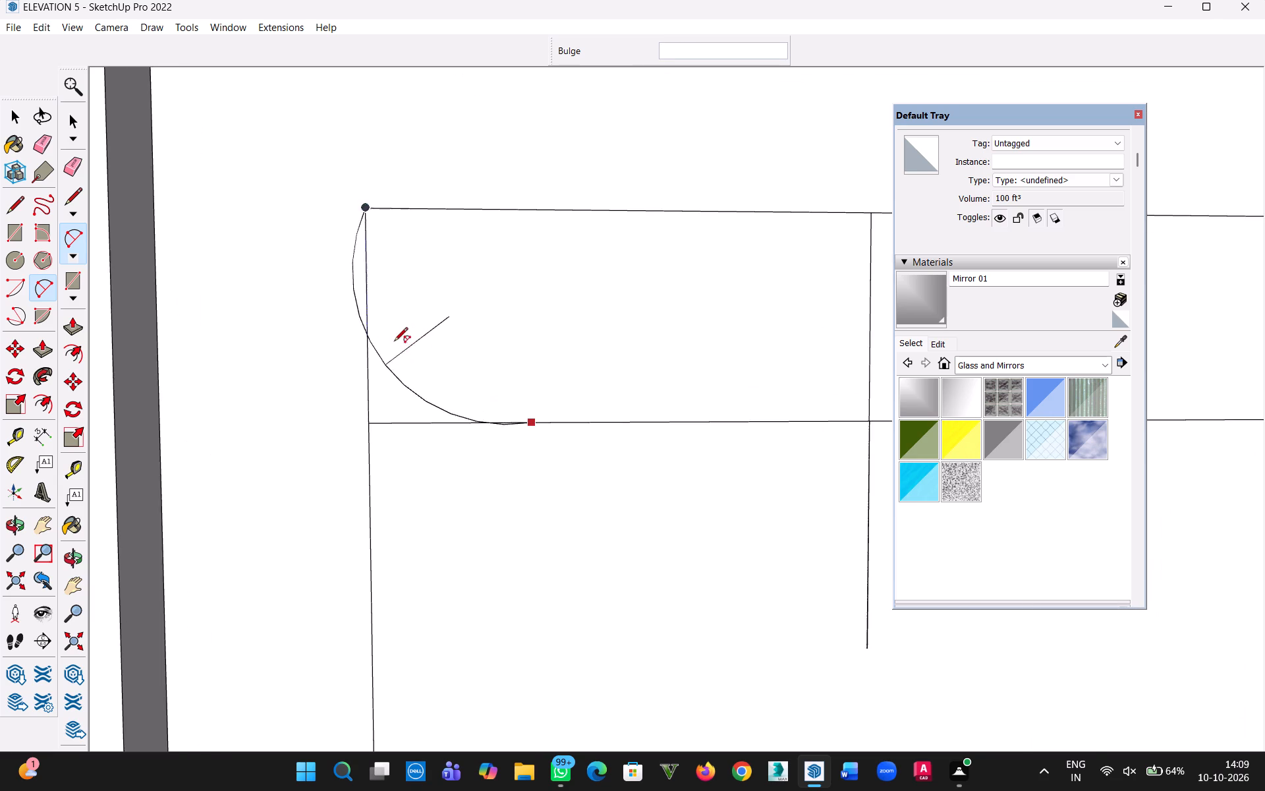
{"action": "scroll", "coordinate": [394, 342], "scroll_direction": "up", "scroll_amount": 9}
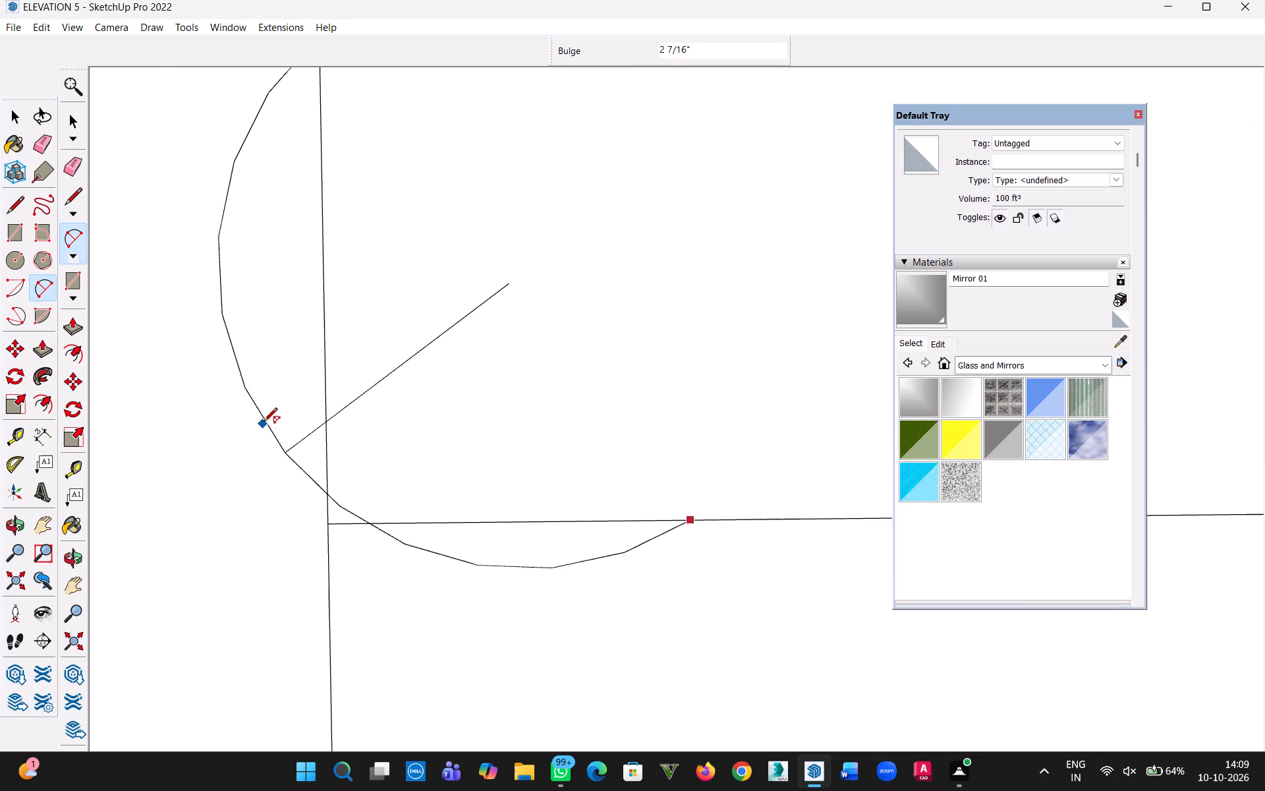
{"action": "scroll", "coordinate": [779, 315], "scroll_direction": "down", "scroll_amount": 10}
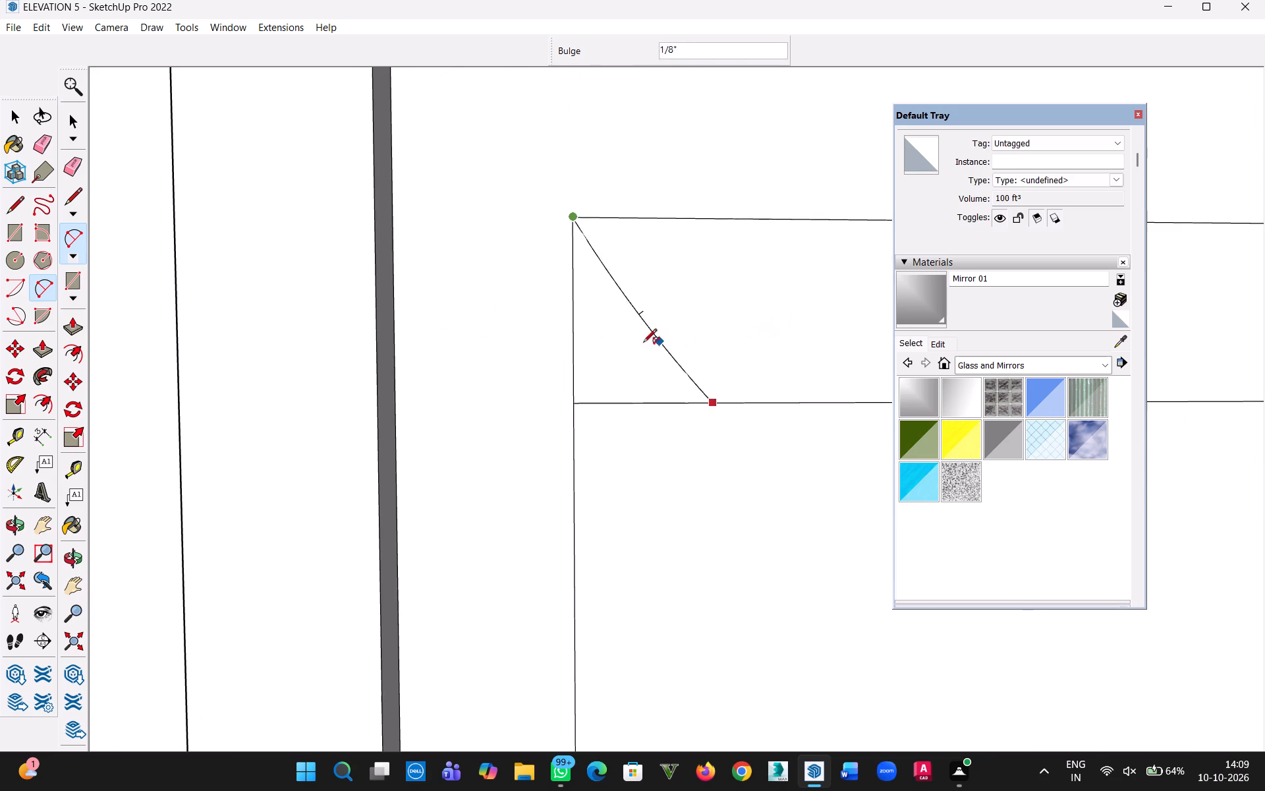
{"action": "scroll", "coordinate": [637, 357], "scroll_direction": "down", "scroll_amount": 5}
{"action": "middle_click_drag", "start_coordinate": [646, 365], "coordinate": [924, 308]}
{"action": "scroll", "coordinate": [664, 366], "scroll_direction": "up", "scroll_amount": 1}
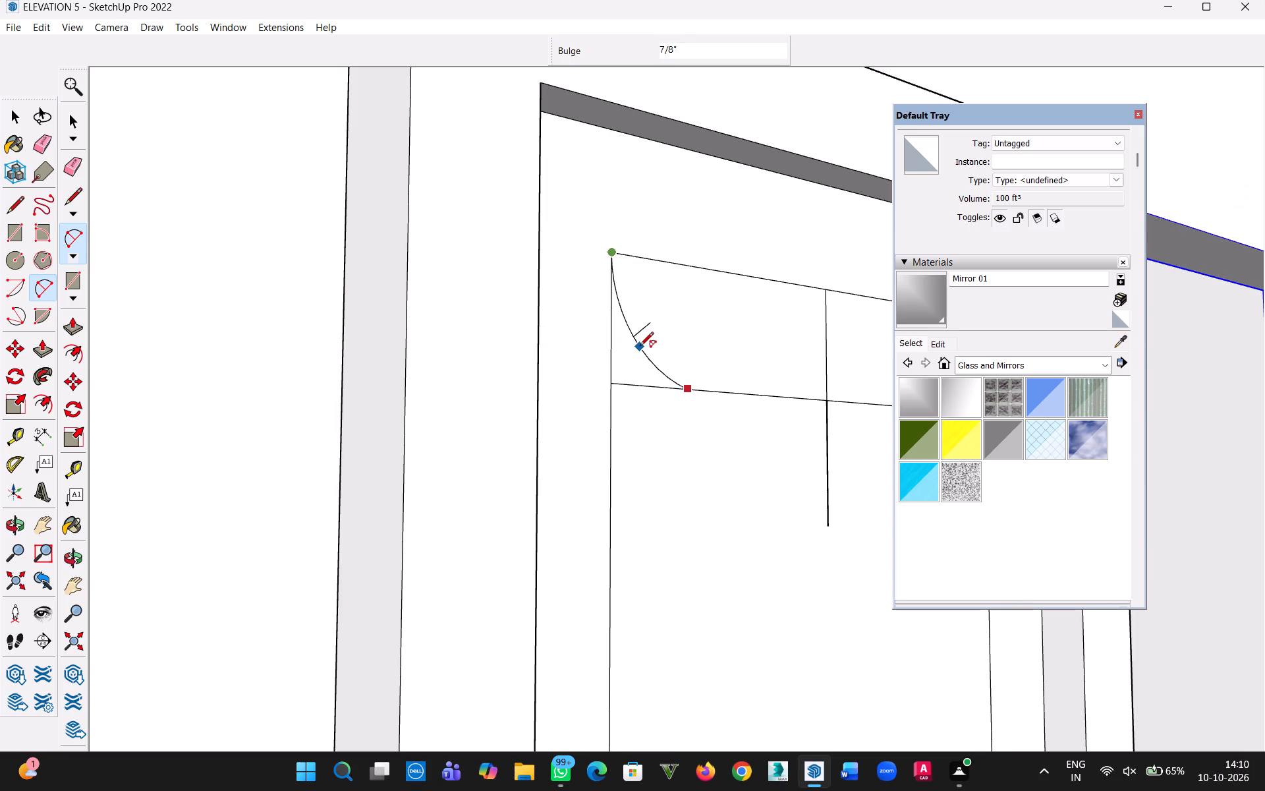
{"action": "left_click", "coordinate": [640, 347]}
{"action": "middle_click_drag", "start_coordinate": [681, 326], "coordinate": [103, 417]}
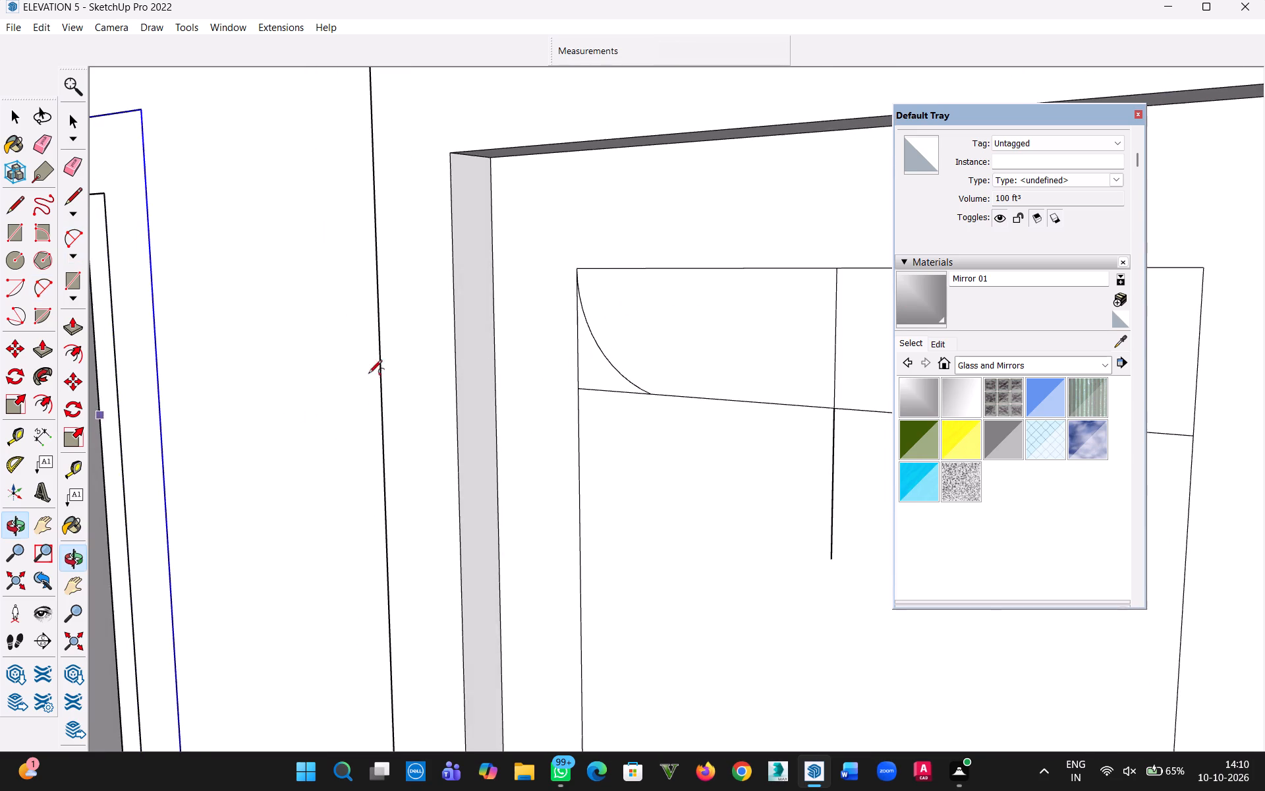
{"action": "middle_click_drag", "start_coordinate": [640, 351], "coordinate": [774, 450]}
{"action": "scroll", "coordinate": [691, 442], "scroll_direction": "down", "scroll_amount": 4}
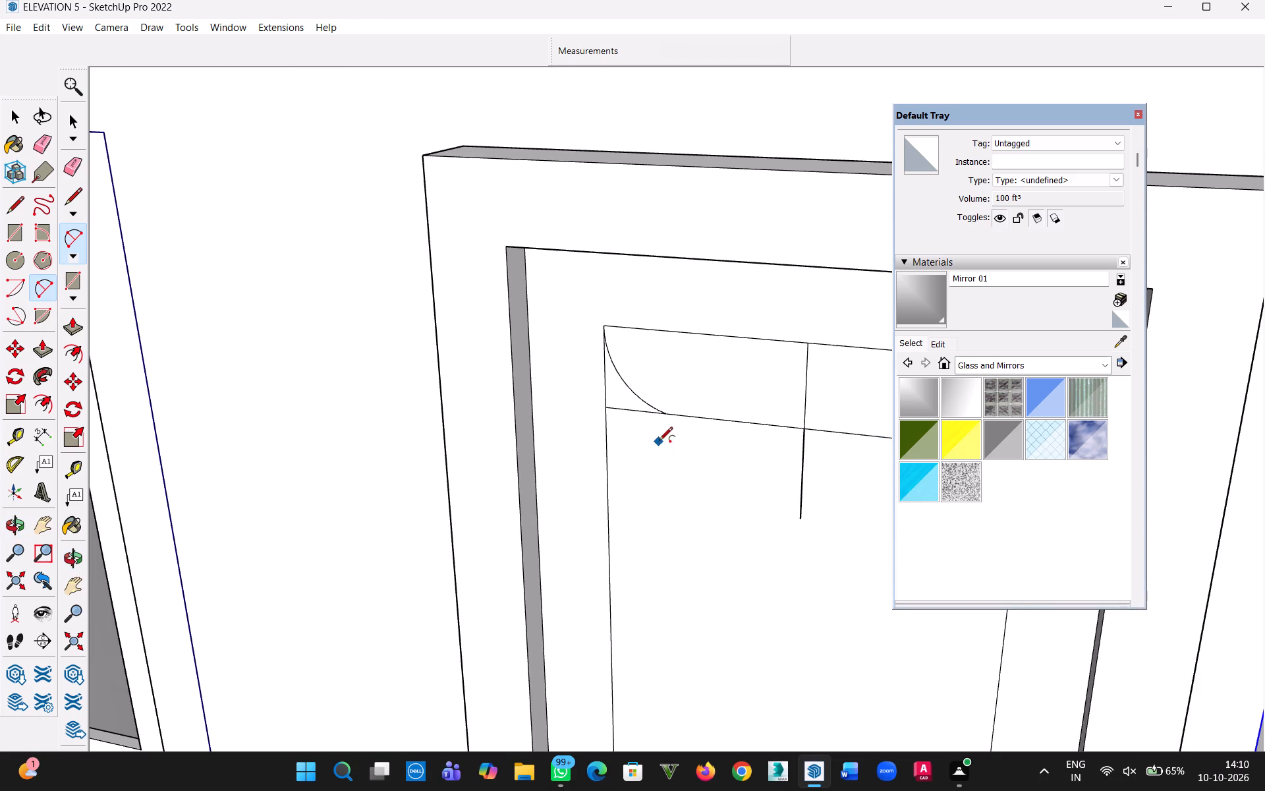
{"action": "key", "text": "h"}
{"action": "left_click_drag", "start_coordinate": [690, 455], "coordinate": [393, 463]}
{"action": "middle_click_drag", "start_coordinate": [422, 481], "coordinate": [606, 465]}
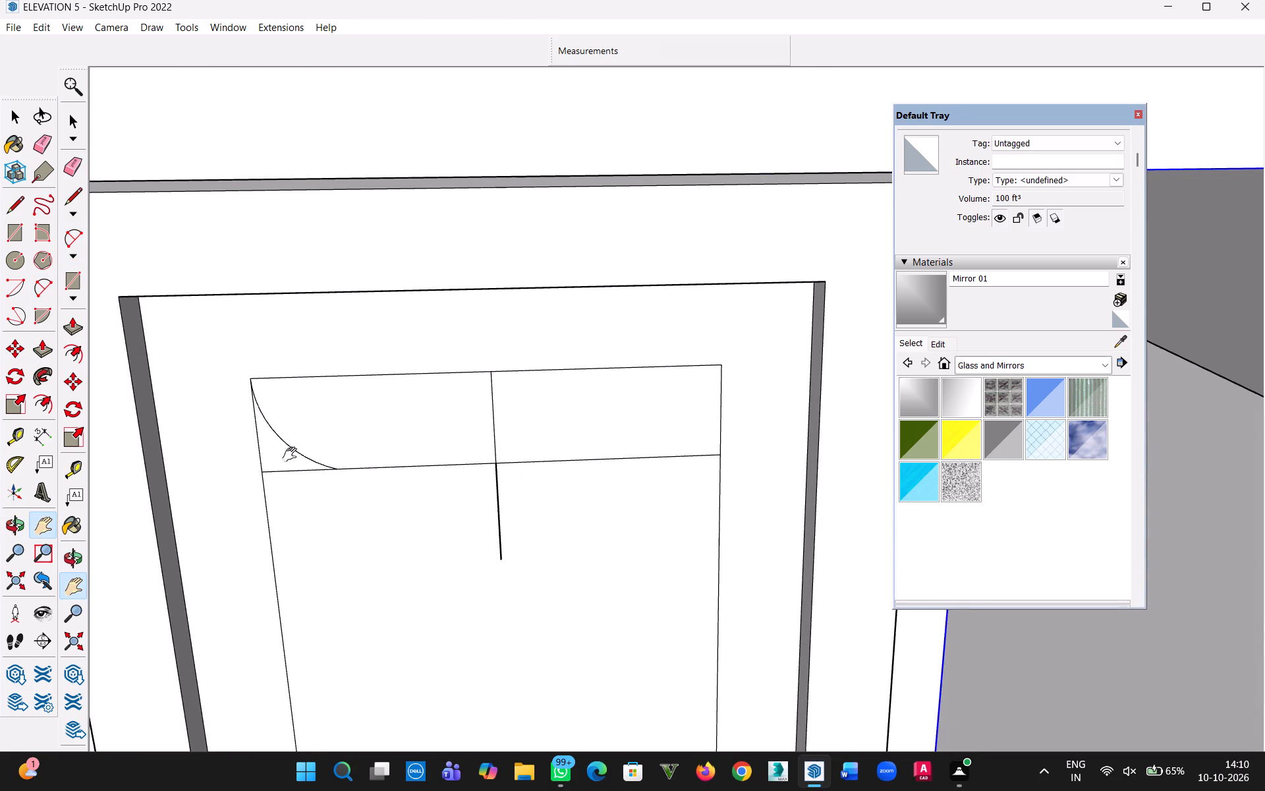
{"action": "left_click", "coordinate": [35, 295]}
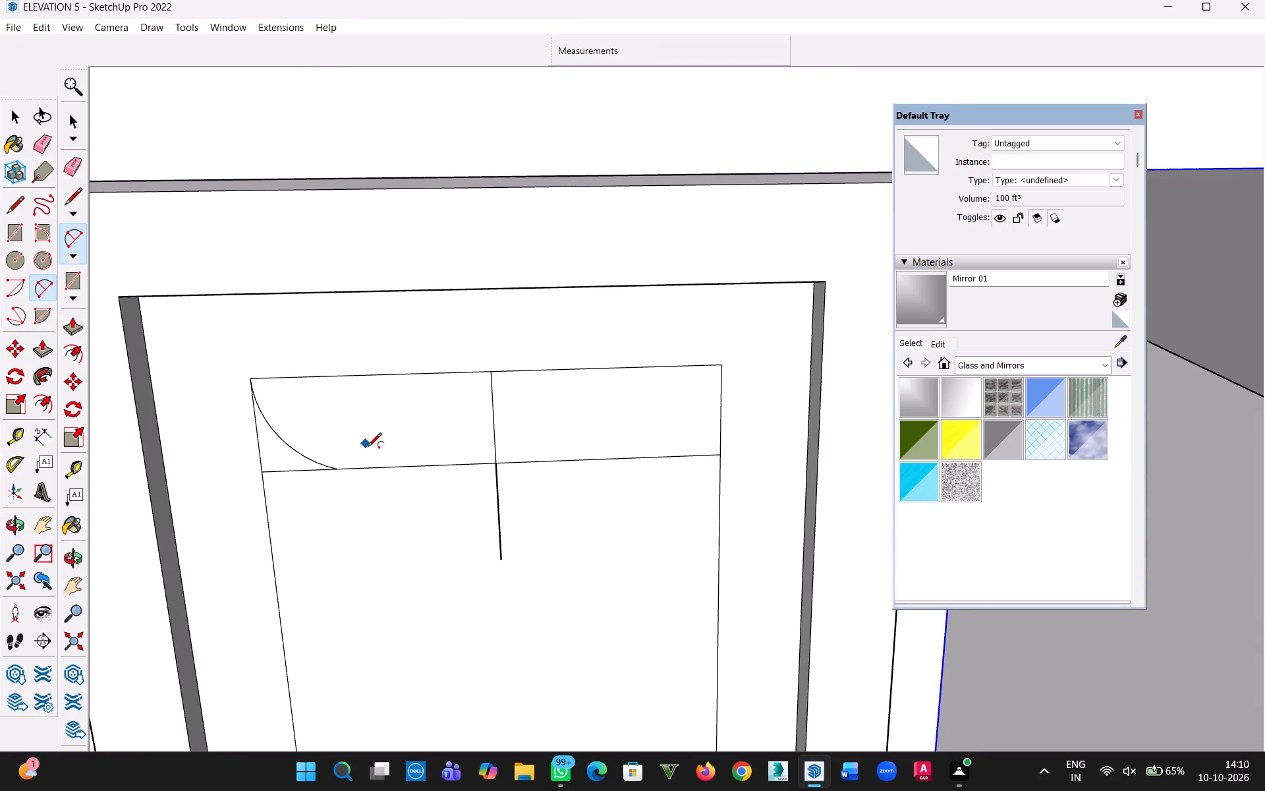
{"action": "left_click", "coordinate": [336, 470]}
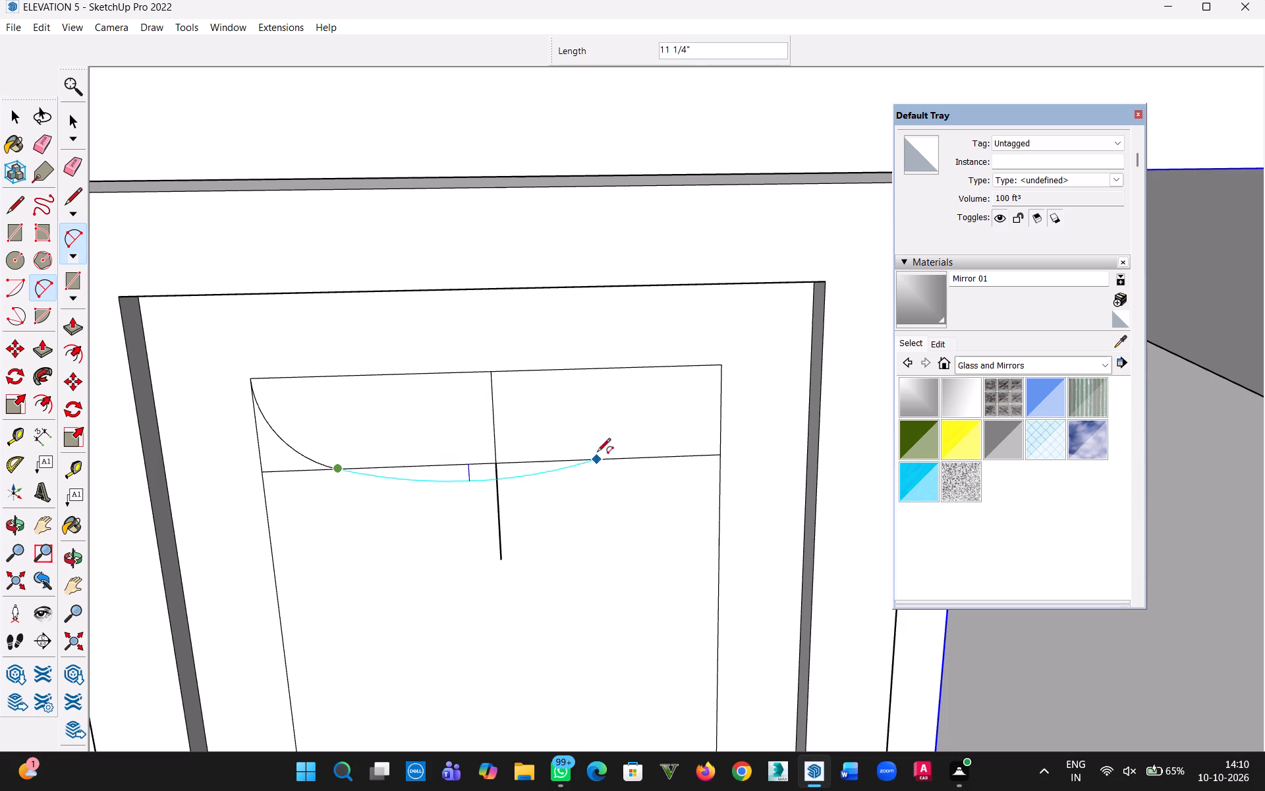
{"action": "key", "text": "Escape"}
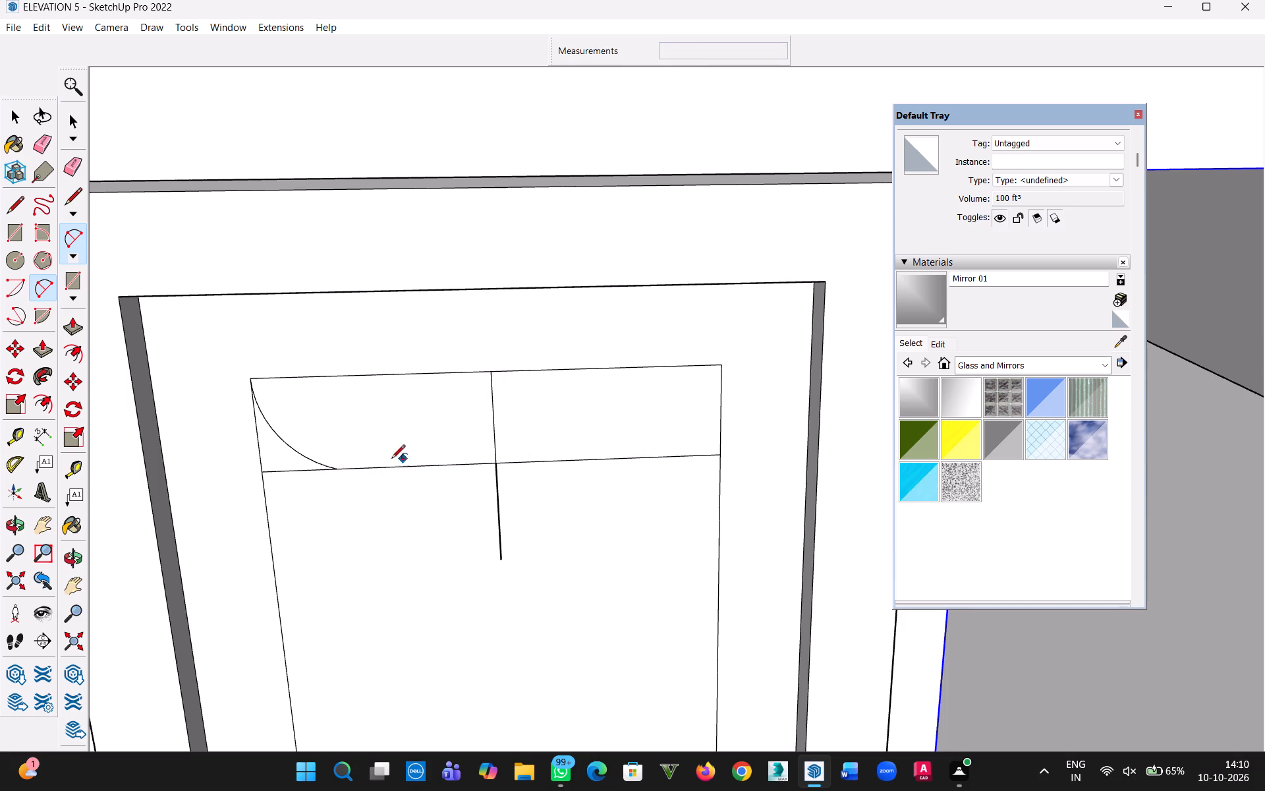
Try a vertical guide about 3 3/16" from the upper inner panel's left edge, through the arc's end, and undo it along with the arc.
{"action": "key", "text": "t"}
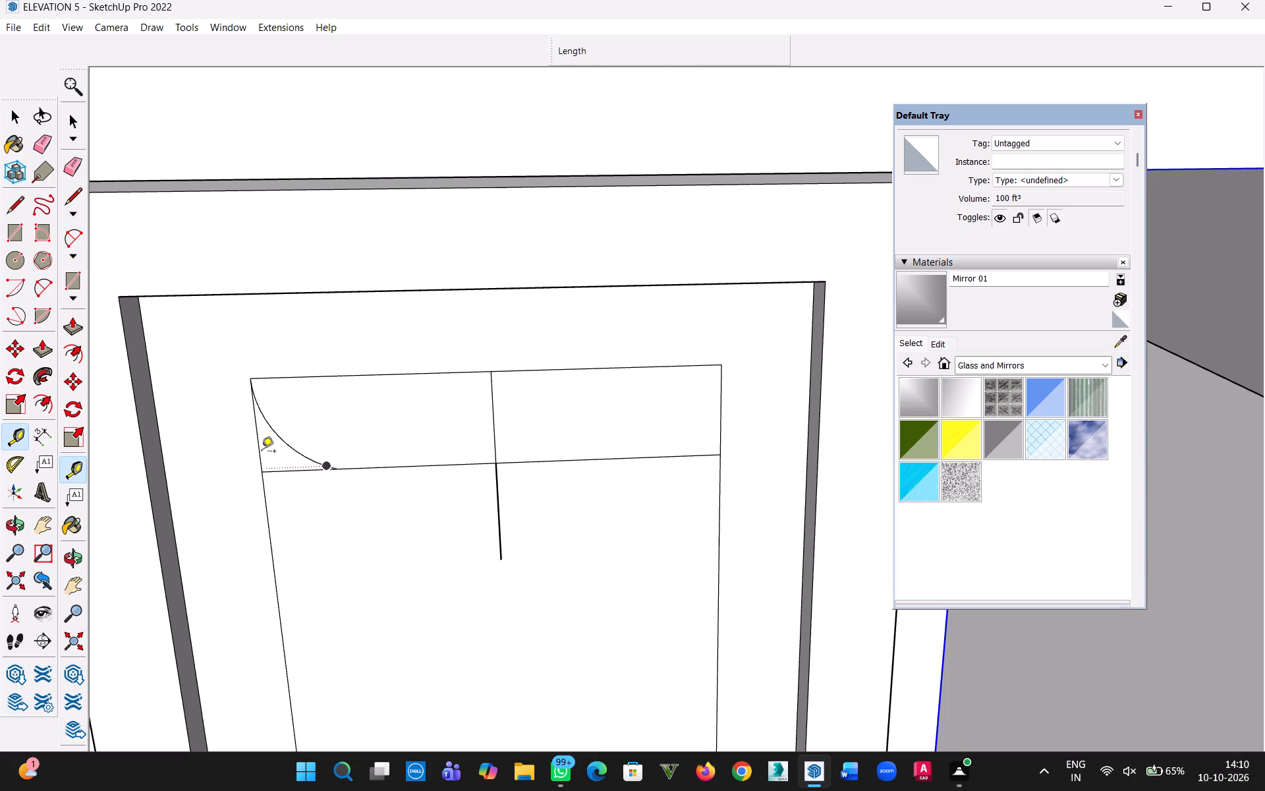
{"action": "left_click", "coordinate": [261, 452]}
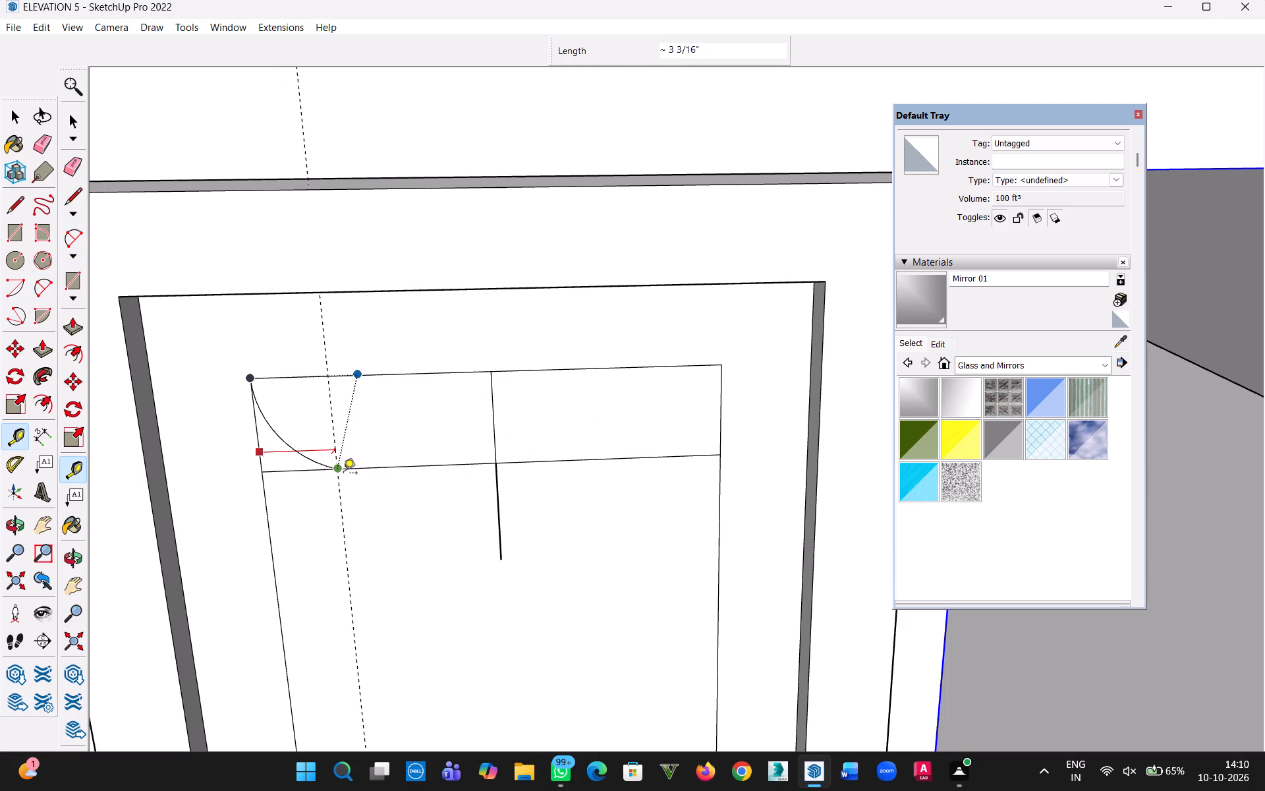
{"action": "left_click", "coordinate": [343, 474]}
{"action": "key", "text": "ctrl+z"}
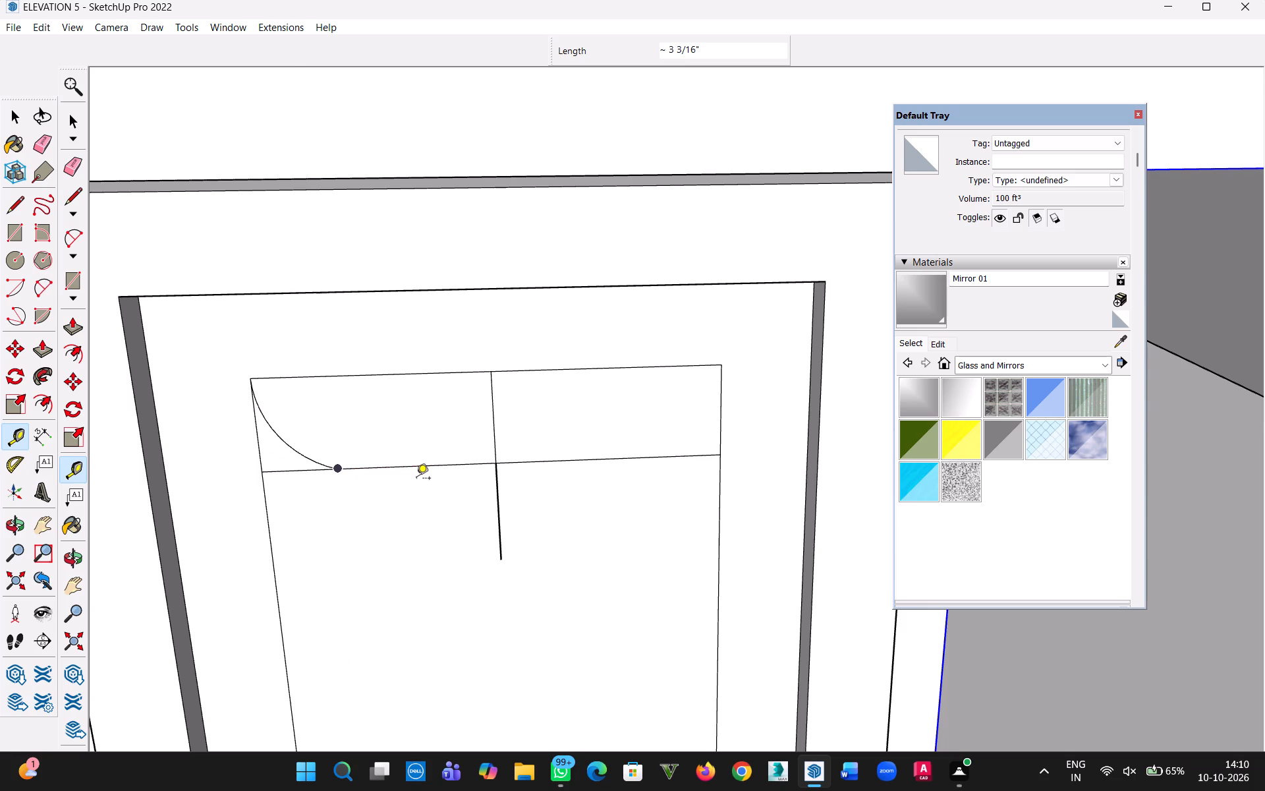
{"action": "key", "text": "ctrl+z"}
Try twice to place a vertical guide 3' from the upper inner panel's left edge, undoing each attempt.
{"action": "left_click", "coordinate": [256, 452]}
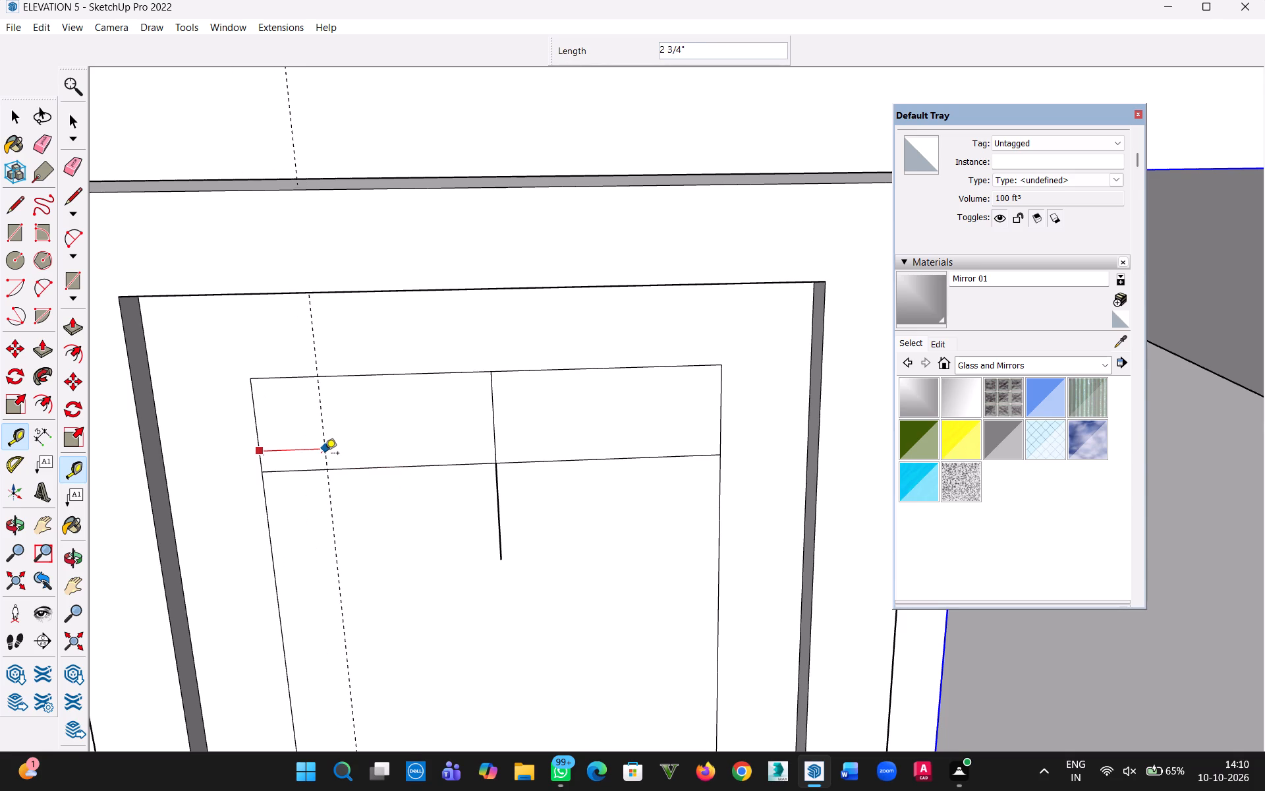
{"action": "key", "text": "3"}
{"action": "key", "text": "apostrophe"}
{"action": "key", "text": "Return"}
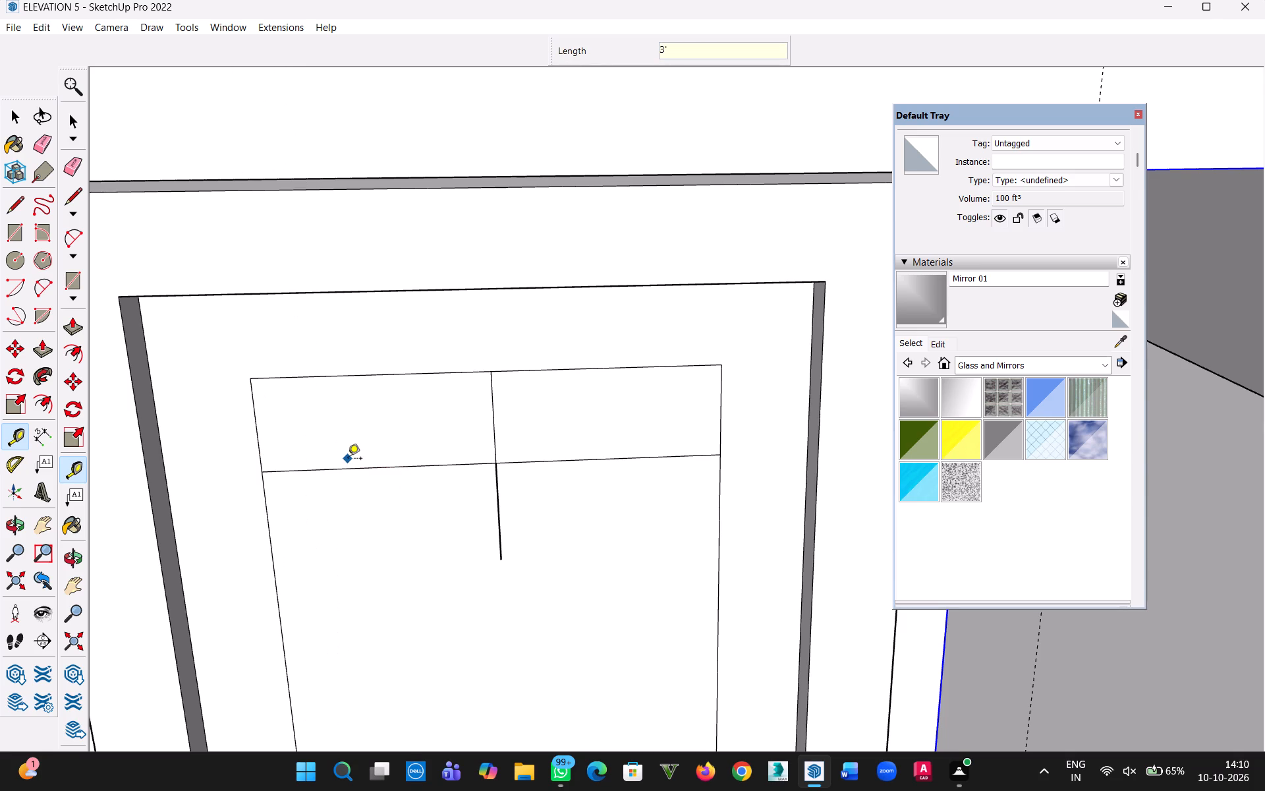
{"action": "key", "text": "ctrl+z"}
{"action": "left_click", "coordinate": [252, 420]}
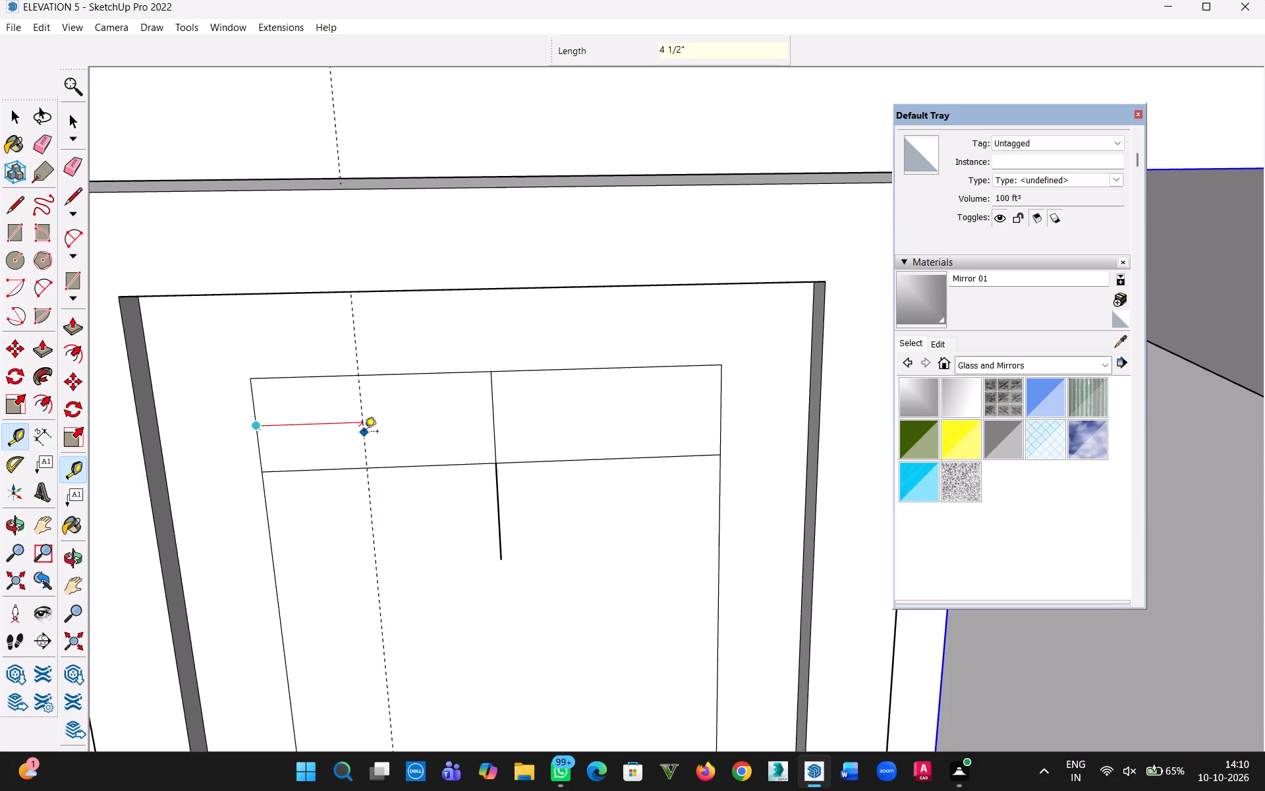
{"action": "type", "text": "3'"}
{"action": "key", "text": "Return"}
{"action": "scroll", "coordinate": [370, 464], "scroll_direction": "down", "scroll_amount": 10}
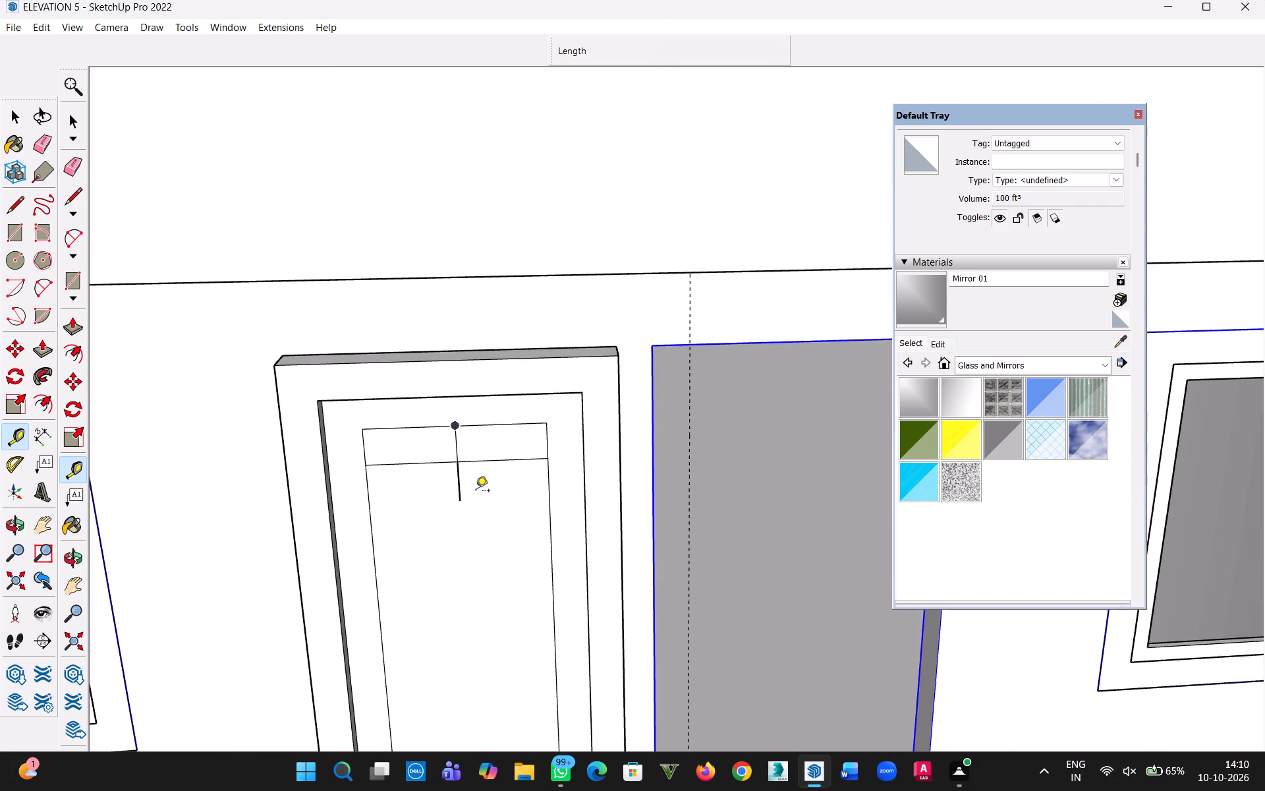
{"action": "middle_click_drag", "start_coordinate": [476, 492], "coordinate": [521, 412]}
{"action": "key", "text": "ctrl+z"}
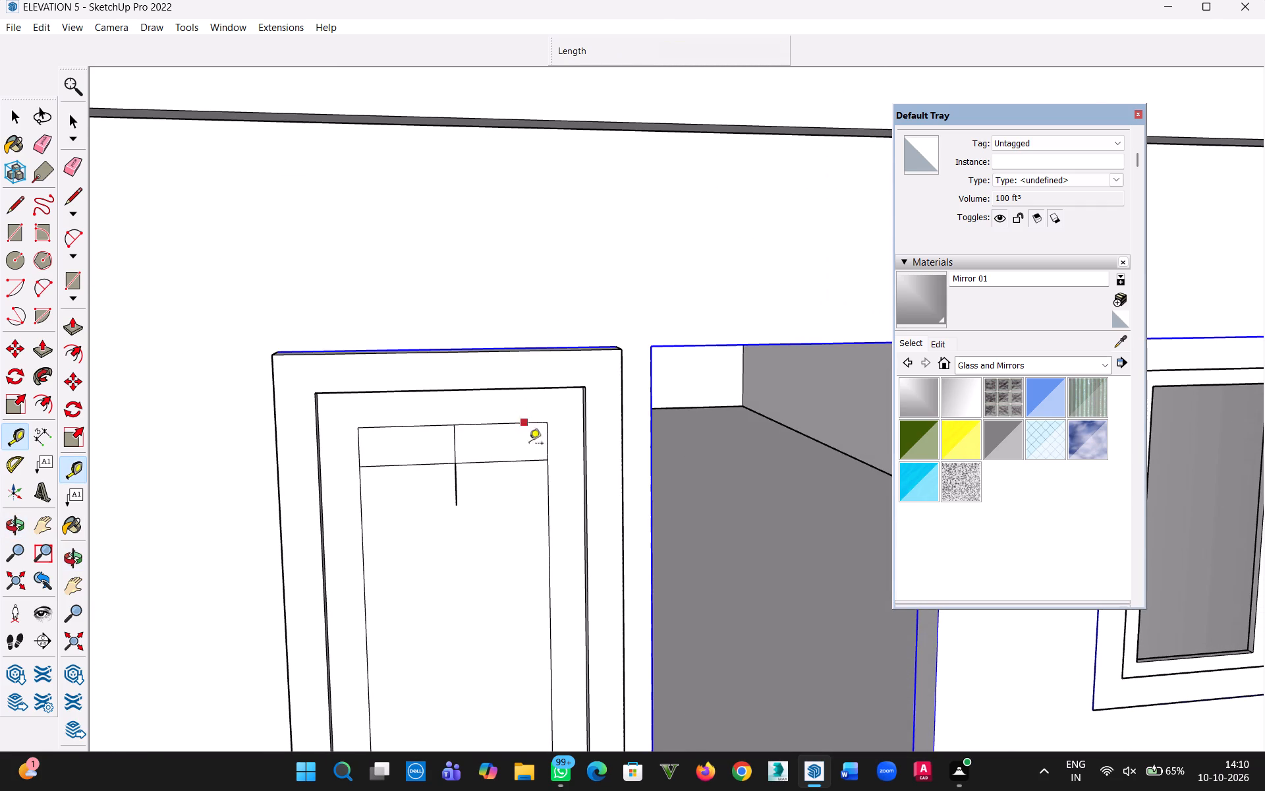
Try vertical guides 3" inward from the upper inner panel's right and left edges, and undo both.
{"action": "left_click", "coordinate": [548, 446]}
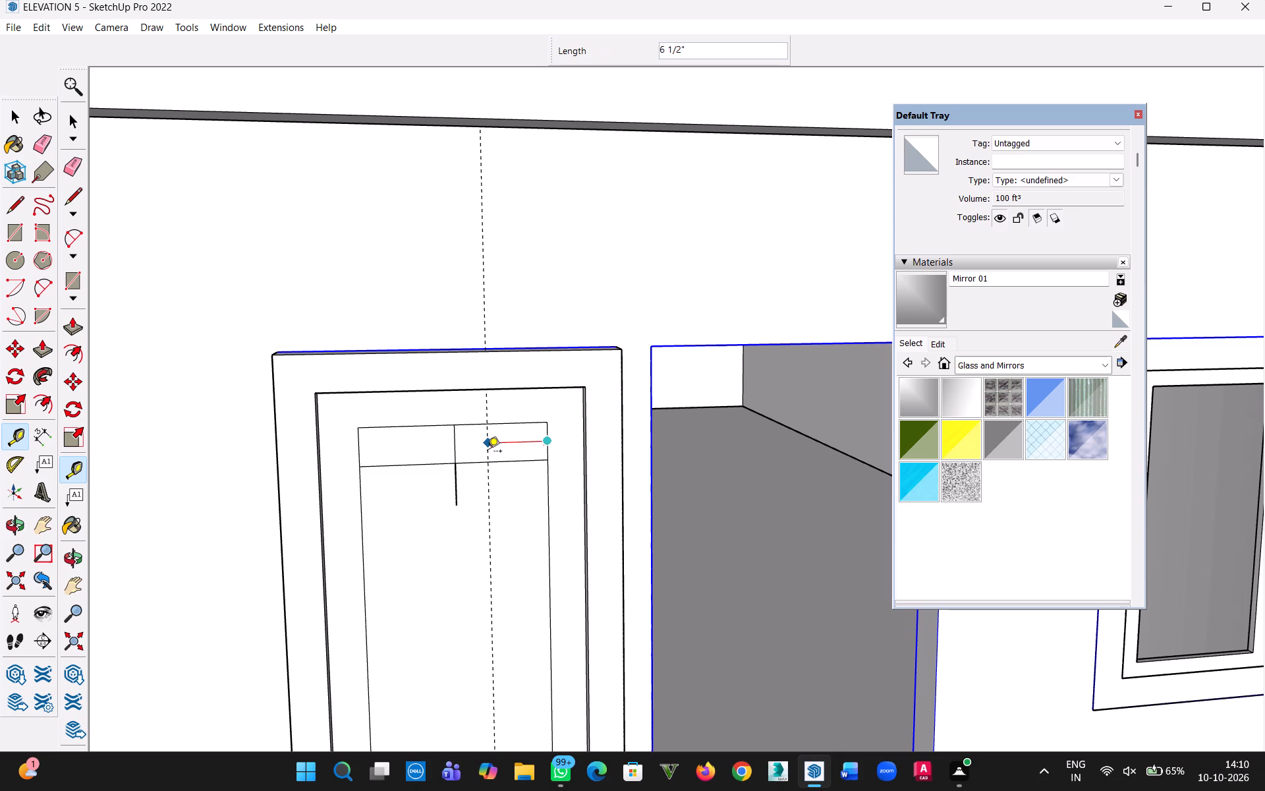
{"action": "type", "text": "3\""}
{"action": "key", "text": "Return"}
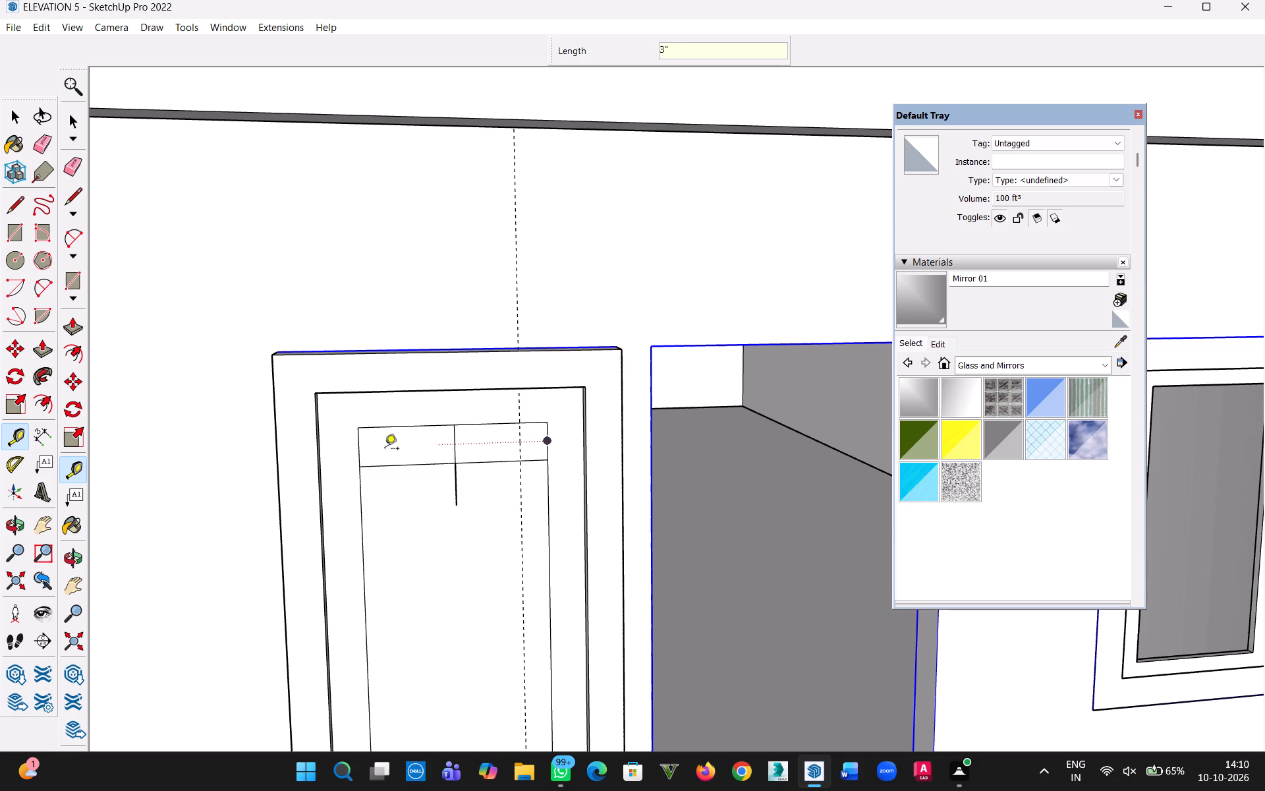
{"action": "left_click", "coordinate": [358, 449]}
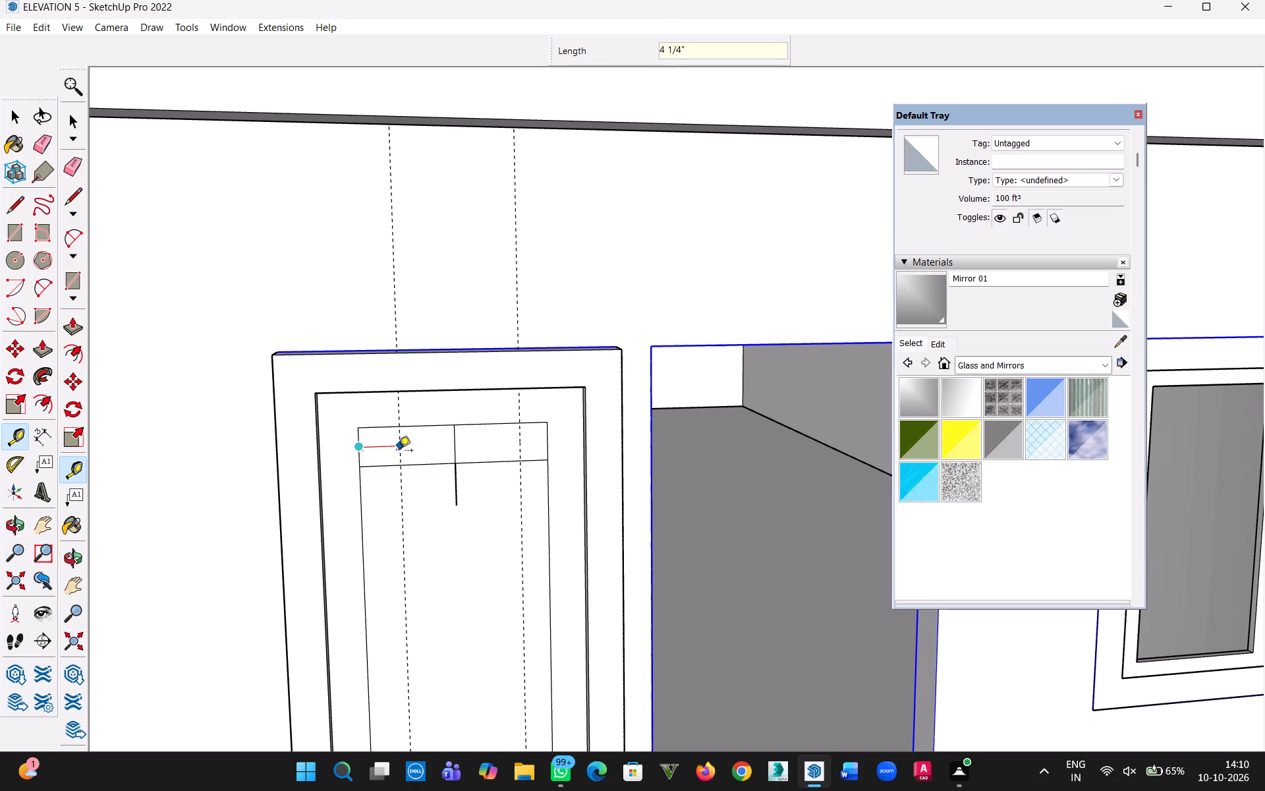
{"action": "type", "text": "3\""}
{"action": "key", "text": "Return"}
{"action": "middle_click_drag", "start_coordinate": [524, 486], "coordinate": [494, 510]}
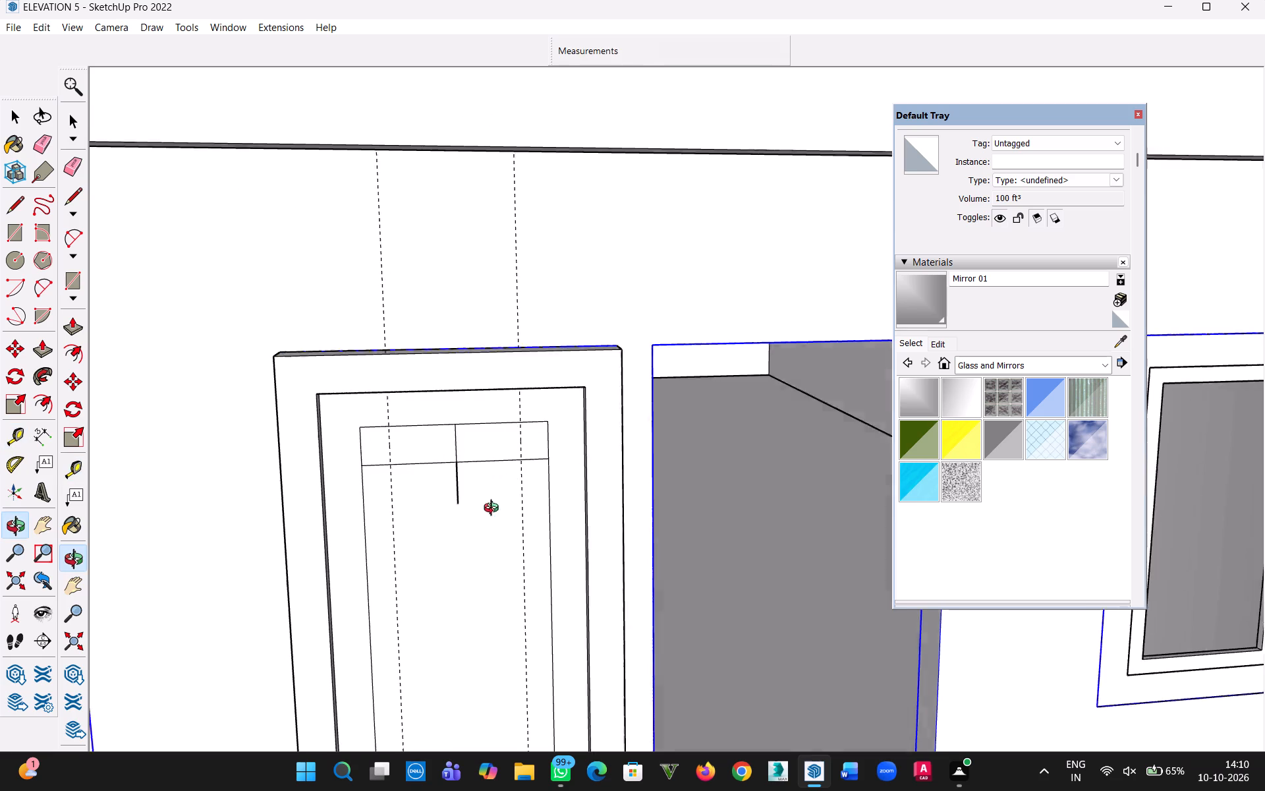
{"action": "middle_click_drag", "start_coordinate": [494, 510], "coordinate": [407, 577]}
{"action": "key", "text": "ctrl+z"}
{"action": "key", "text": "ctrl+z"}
Place vertical guides 6" inward from the upper inner panel's left and right edges.
{"action": "left_click", "coordinate": [383, 427]}
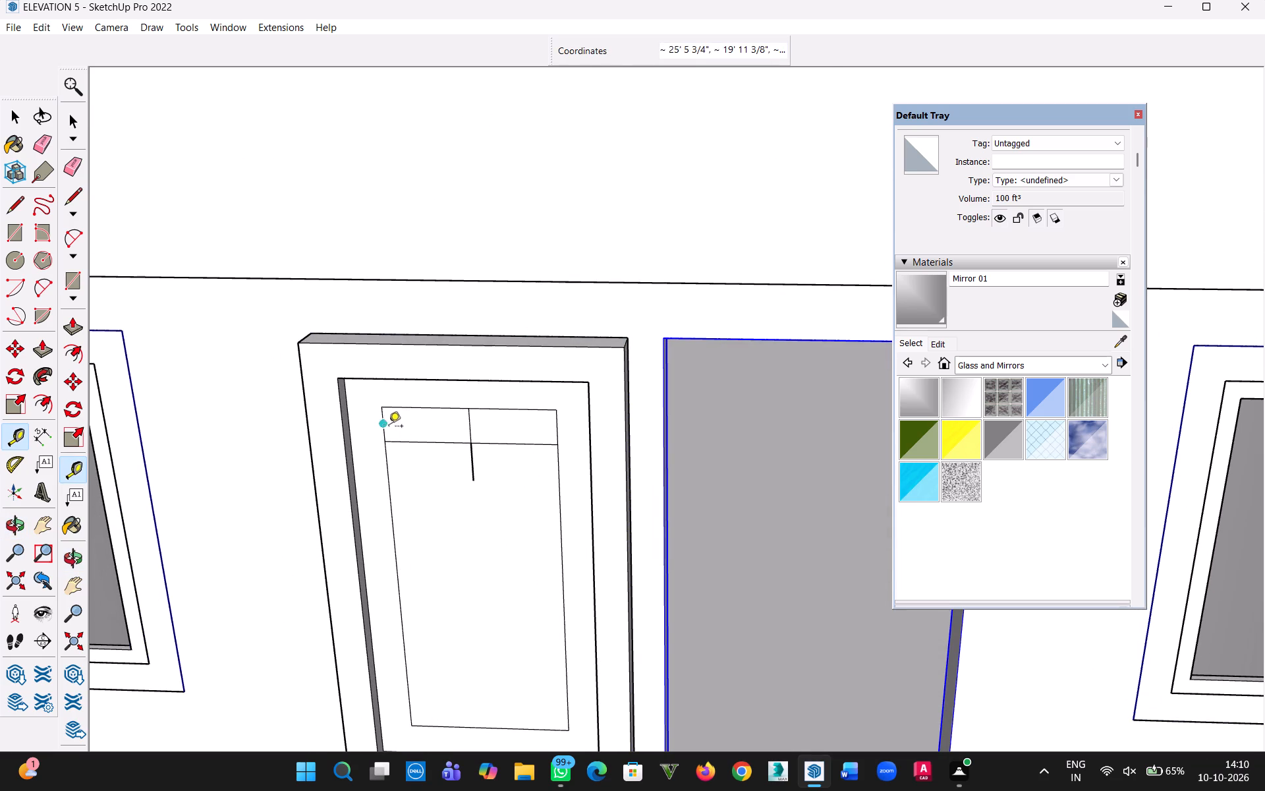
{"action": "type", "text": "6\""}
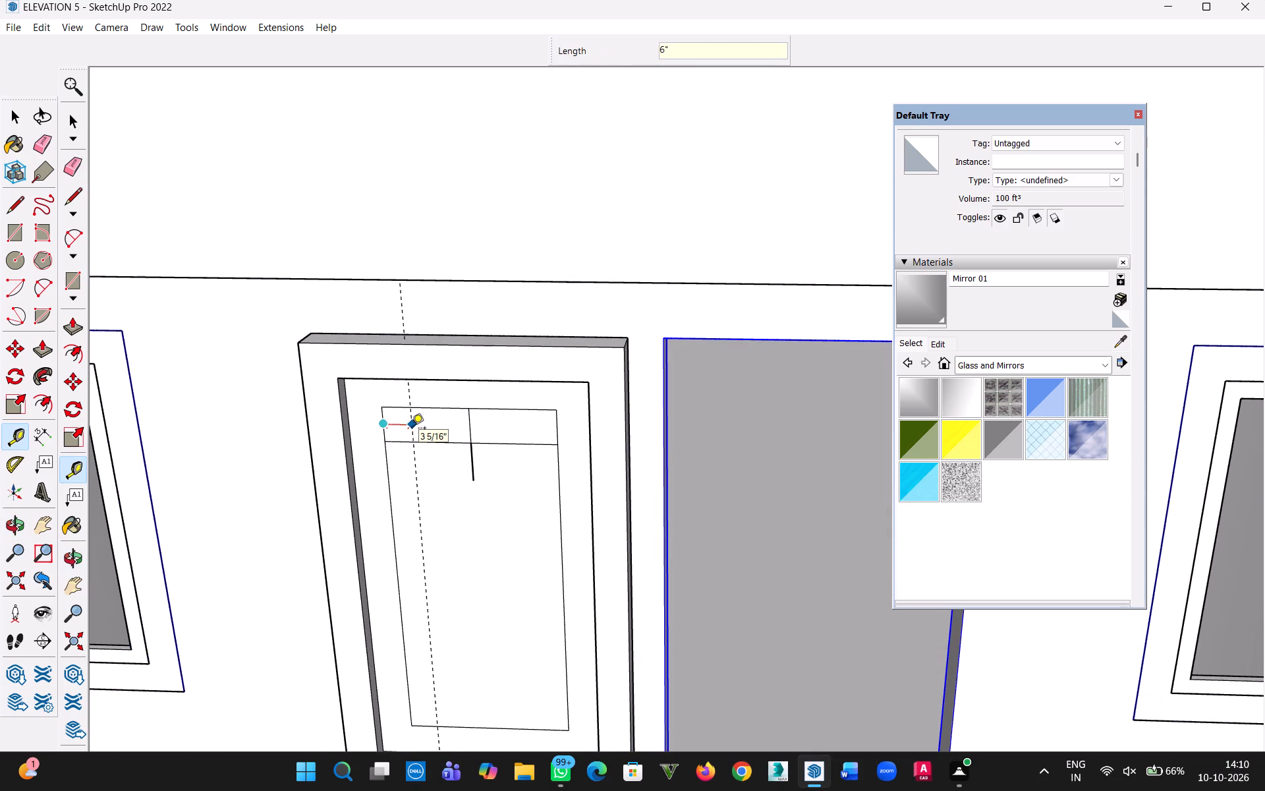
{"action": "key", "text": "Return"}
{"action": "left_click", "coordinate": [557, 430]}
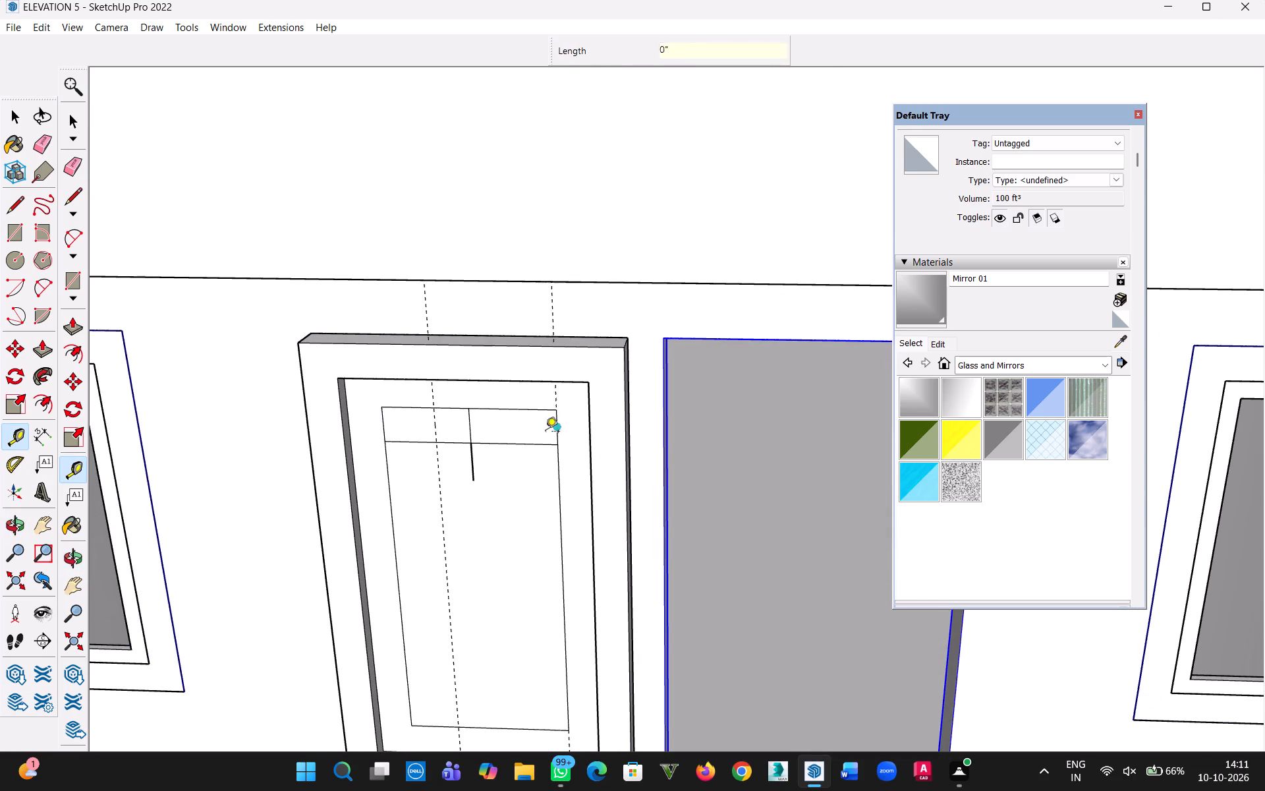
{"action": "type", "text": "6\""}
{"action": "key", "text": "Return"}
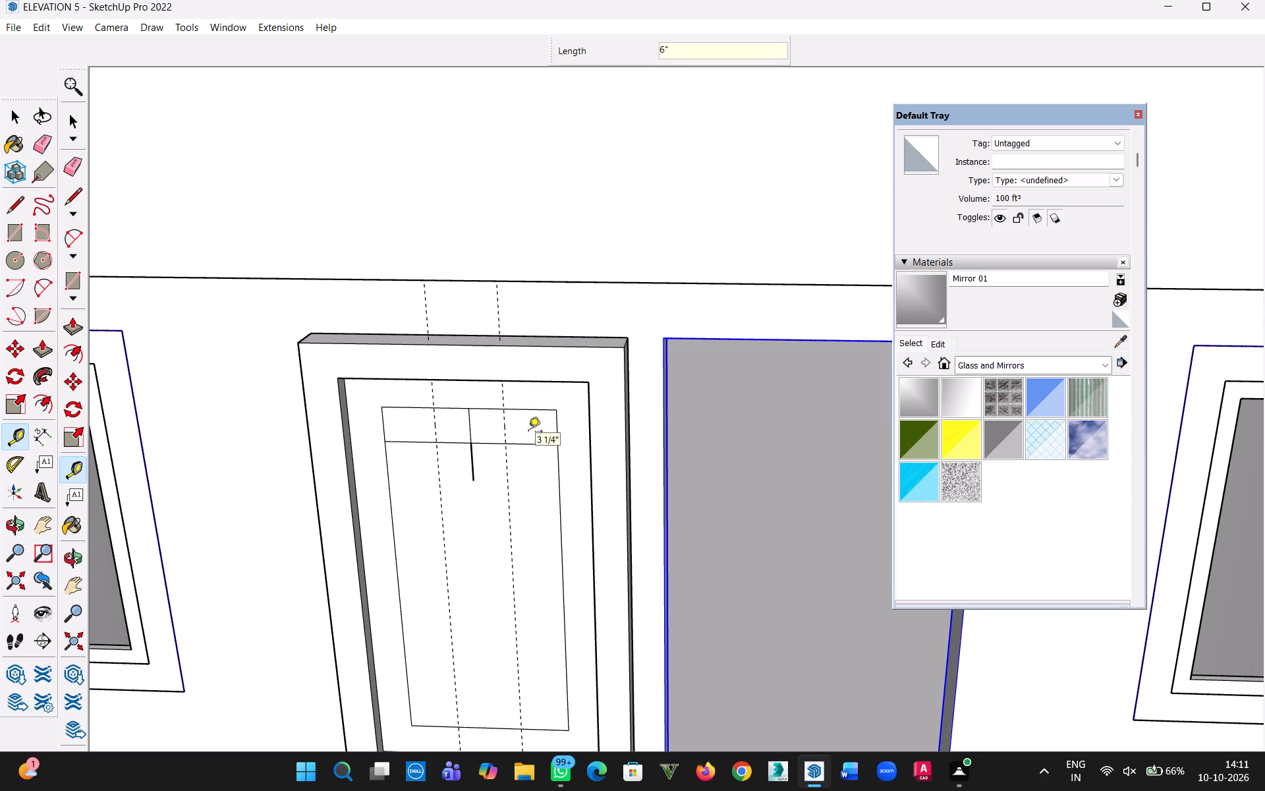
{"action": "middle_click_drag", "start_coordinate": [487, 465], "coordinate": [499, 376]}
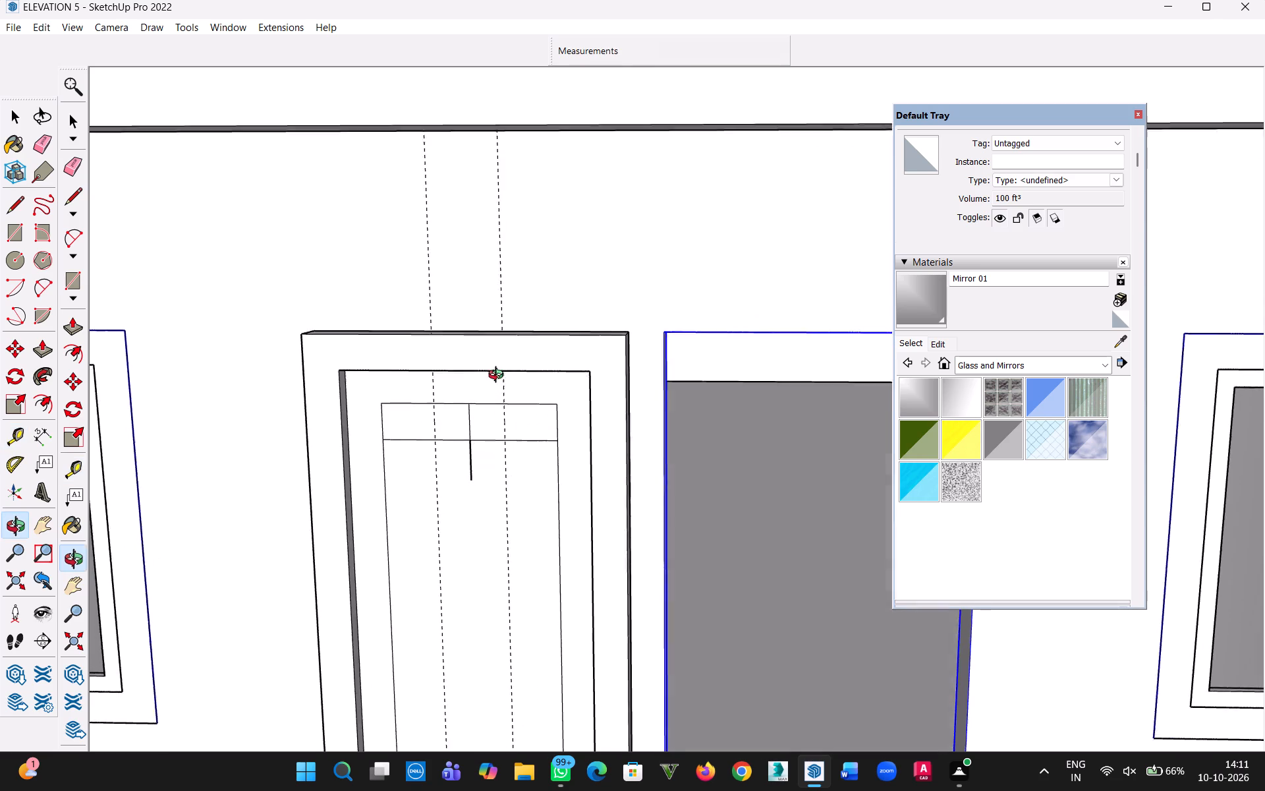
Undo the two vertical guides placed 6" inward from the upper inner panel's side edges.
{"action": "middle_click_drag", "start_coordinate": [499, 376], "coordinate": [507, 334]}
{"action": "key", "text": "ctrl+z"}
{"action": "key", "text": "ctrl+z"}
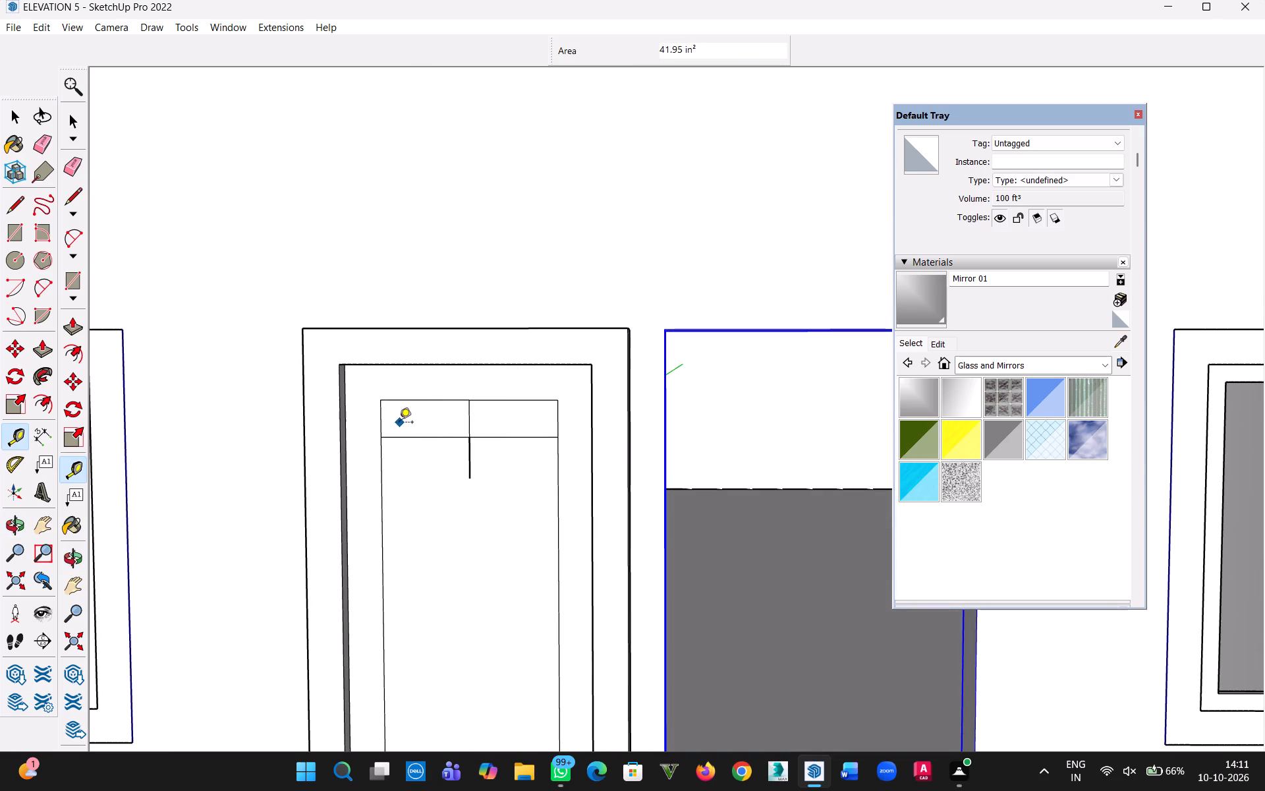
Place vertical guides 4" inward from the upper inner panel's left and right edges.
{"action": "left_click", "coordinate": [380, 415]}
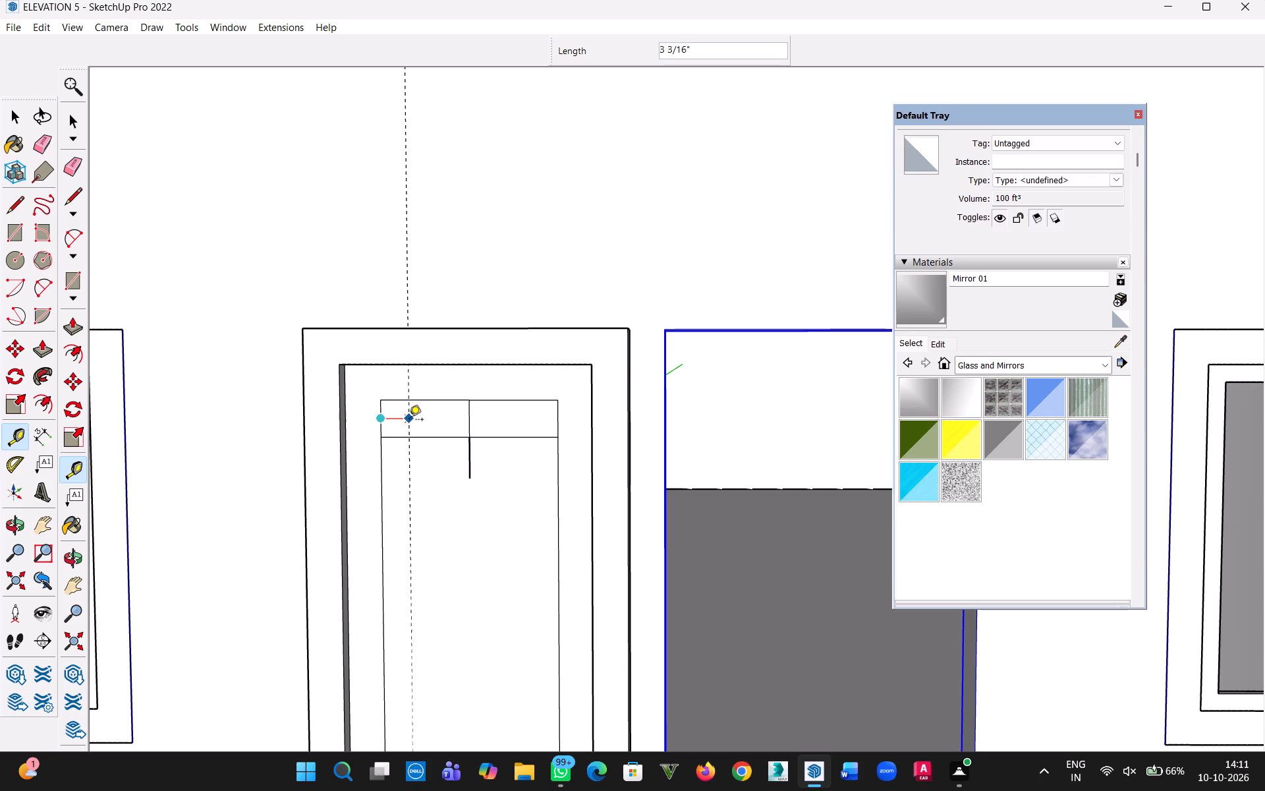
{"action": "type", "text": "4\""}
{"action": "key", "text": "Return"}
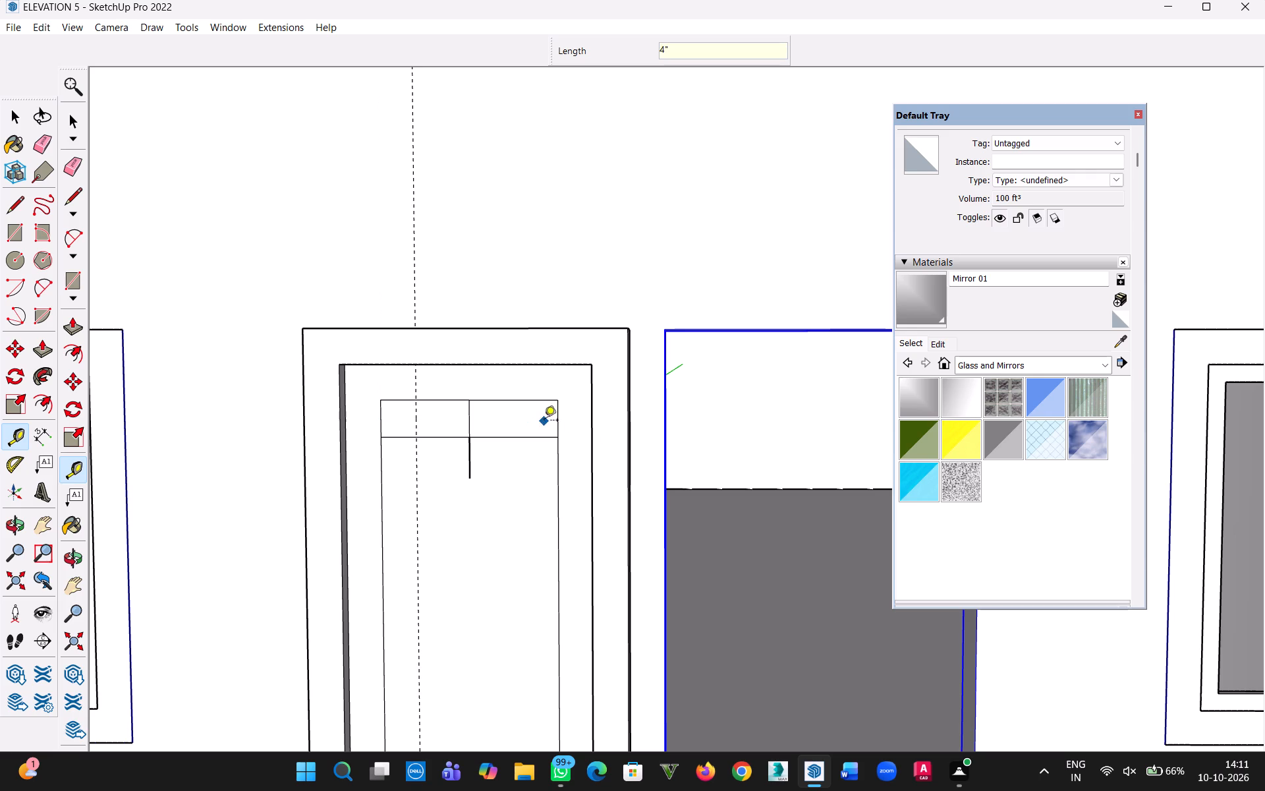
{"action": "left_click", "coordinate": [558, 423]}
{"action": "type", "text": "4\""}
{"action": "key", "text": "Return"}
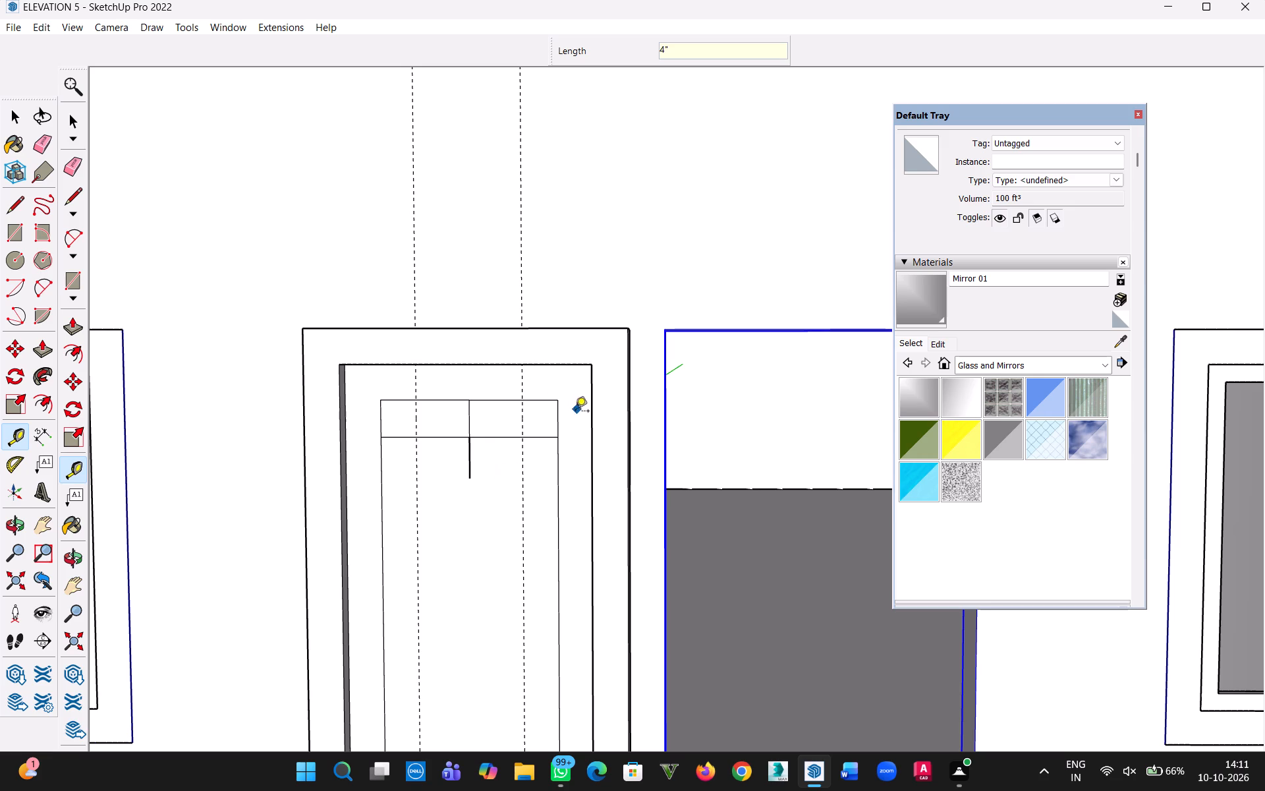
Place a horizontal guide 2" below the upper inner panel's top edge.
{"action": "scroll", "coordinate": [568, 412], "scroll_direction": "up", "scroll_amount": 4}
{"action": "left_click", "coordinate": [454, 391]}
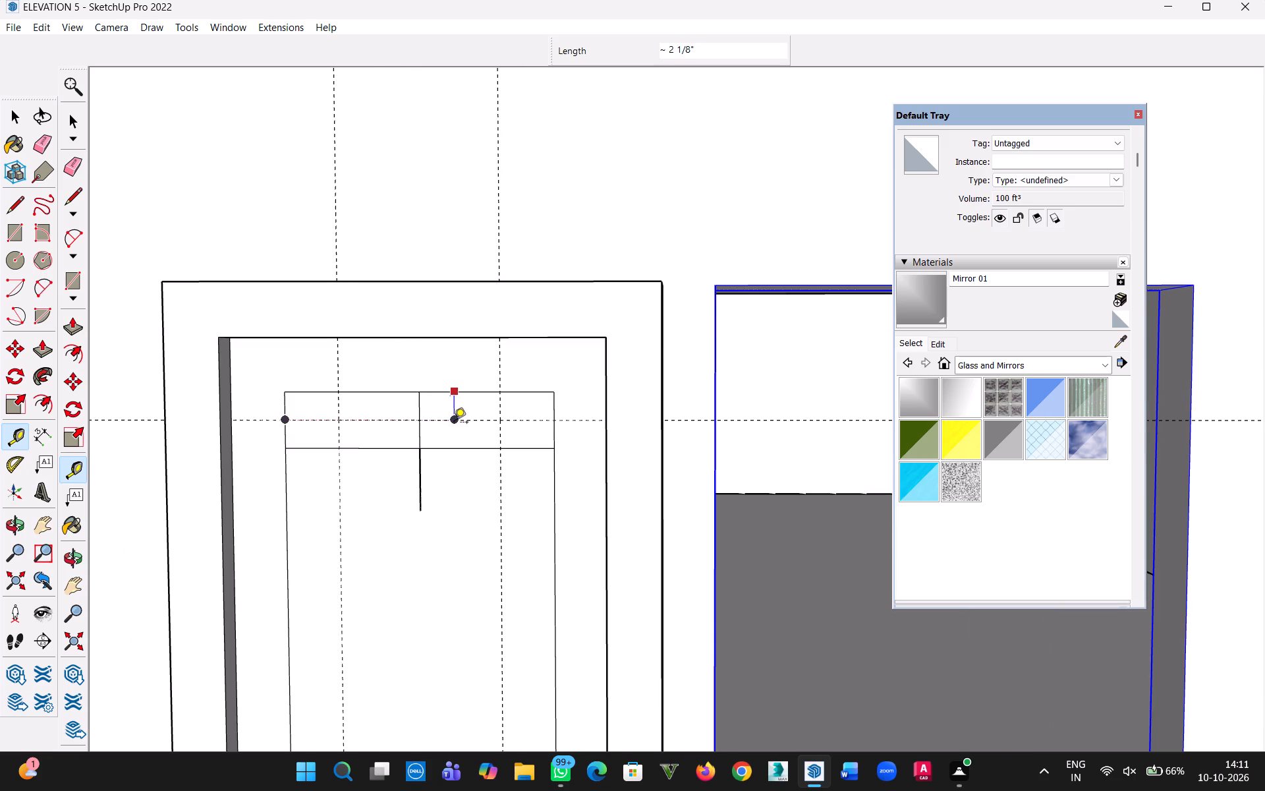
{"action": "type", "text": "2\""}
{"action": "key", "text": "Return"}
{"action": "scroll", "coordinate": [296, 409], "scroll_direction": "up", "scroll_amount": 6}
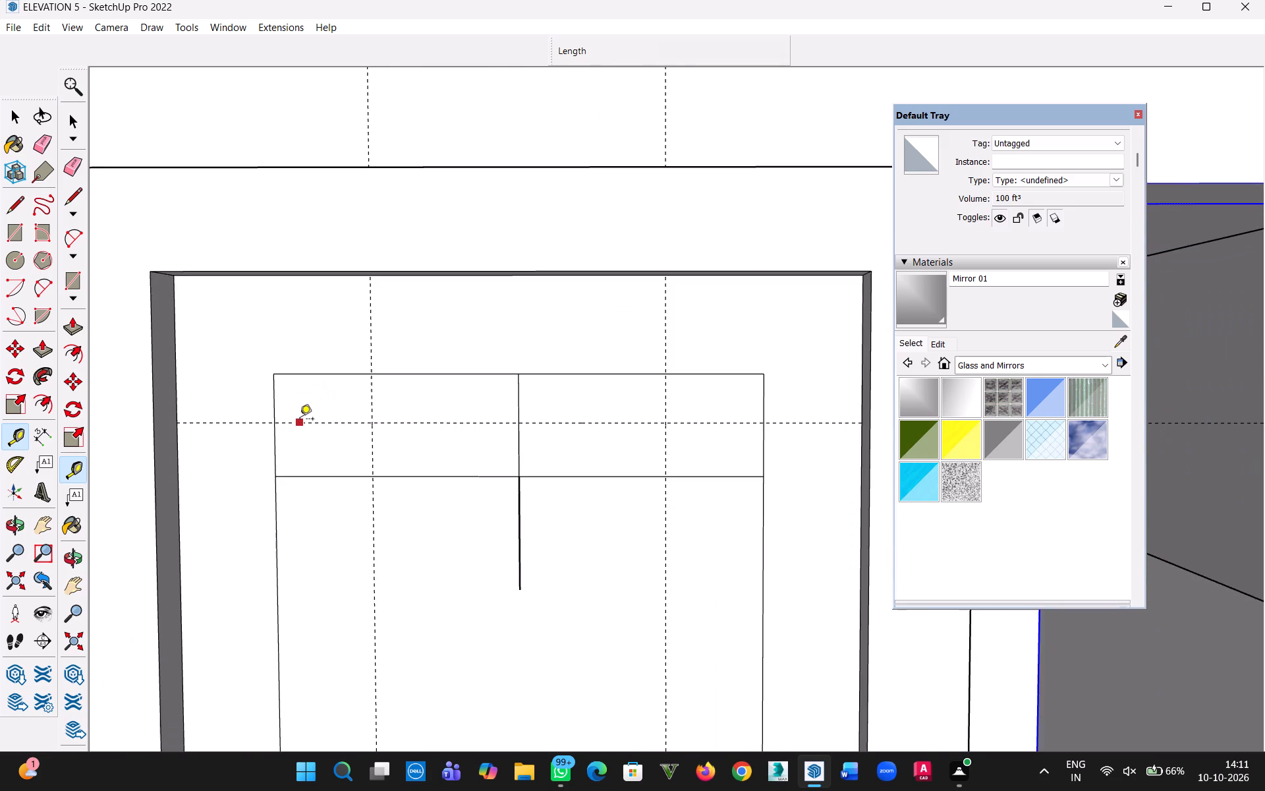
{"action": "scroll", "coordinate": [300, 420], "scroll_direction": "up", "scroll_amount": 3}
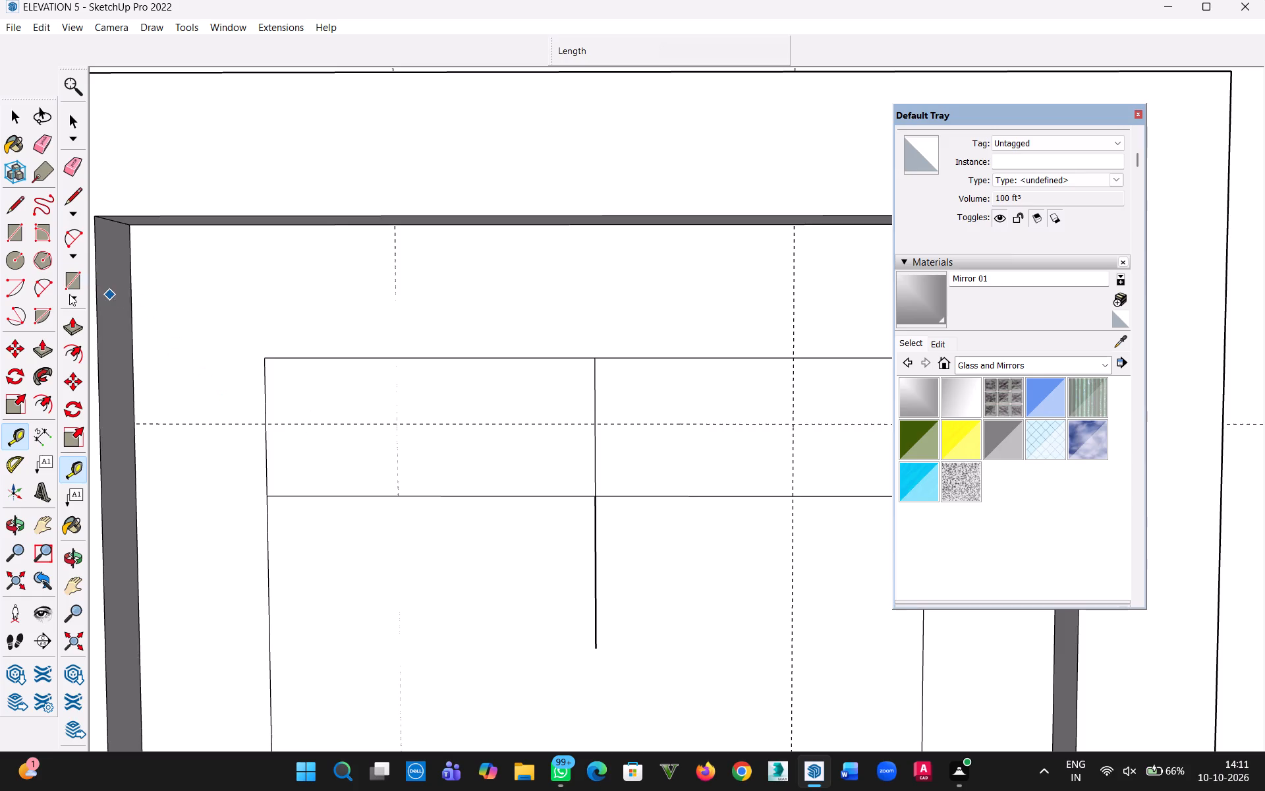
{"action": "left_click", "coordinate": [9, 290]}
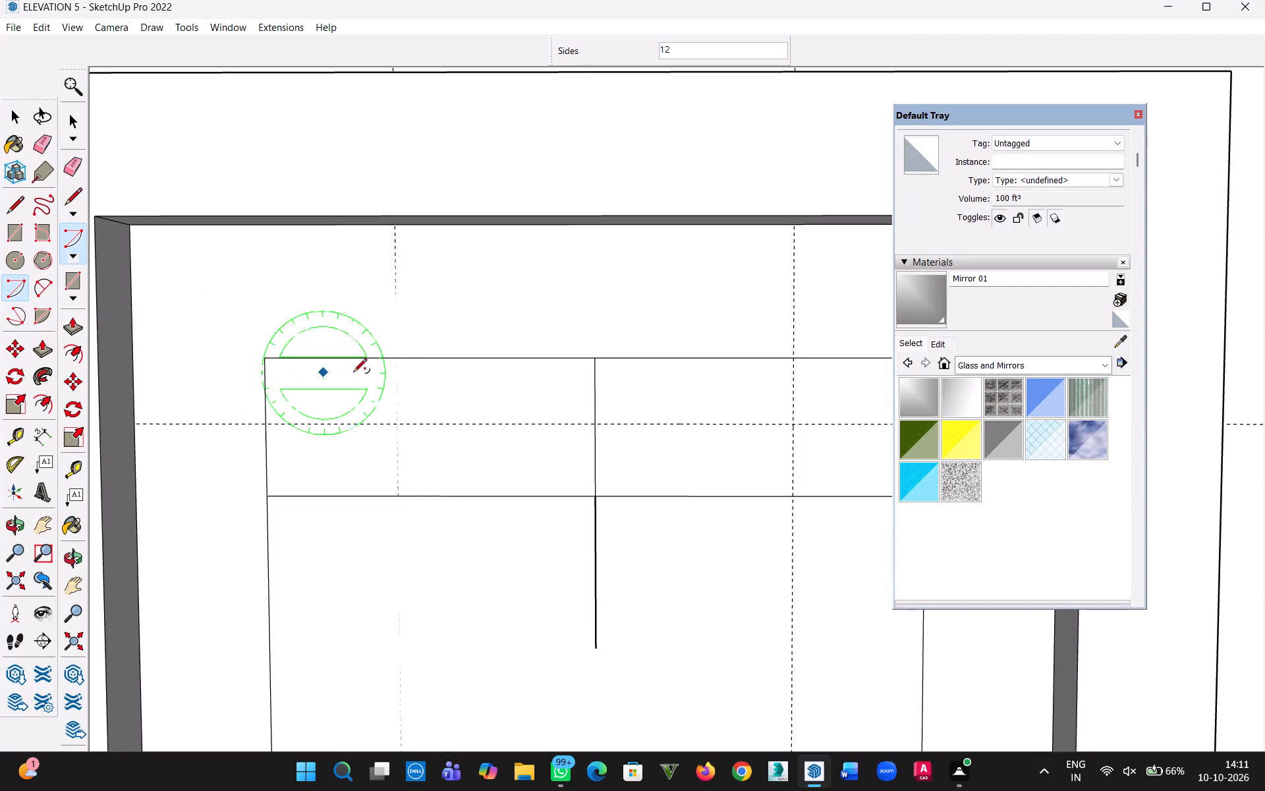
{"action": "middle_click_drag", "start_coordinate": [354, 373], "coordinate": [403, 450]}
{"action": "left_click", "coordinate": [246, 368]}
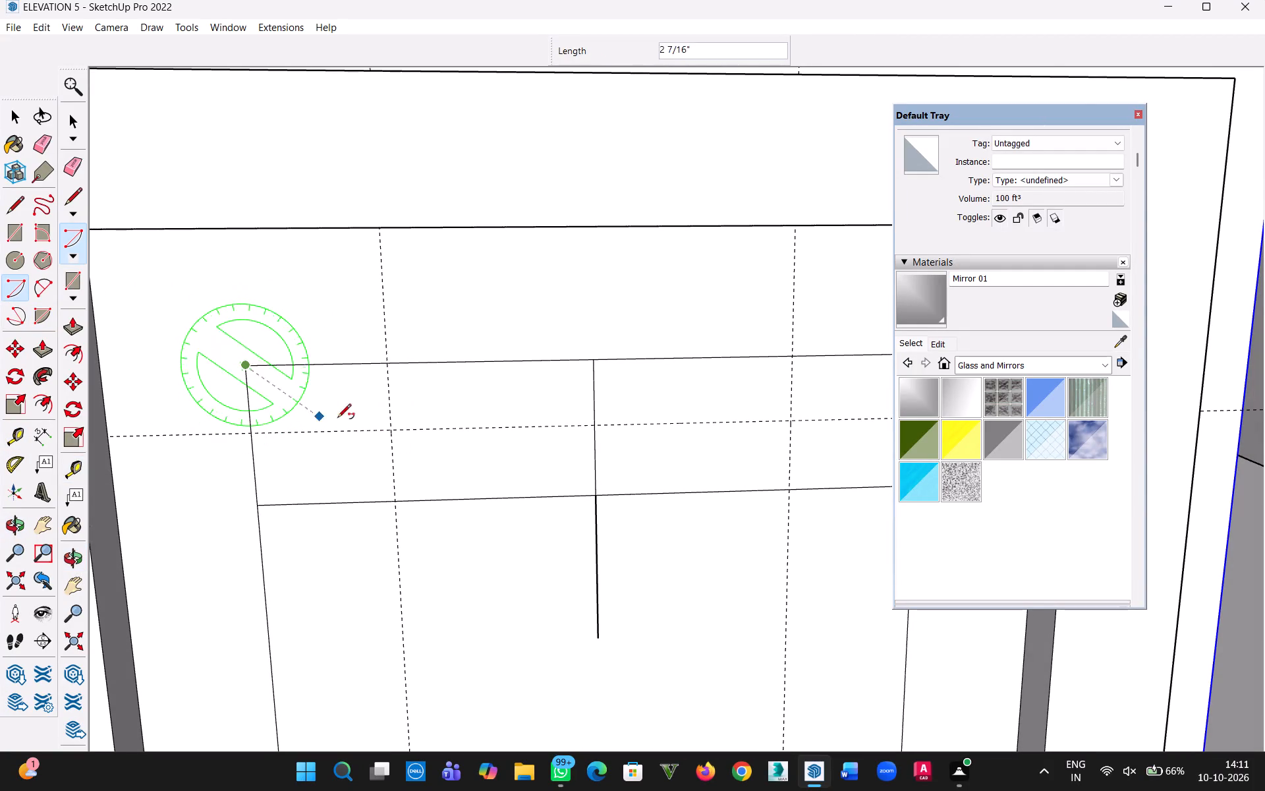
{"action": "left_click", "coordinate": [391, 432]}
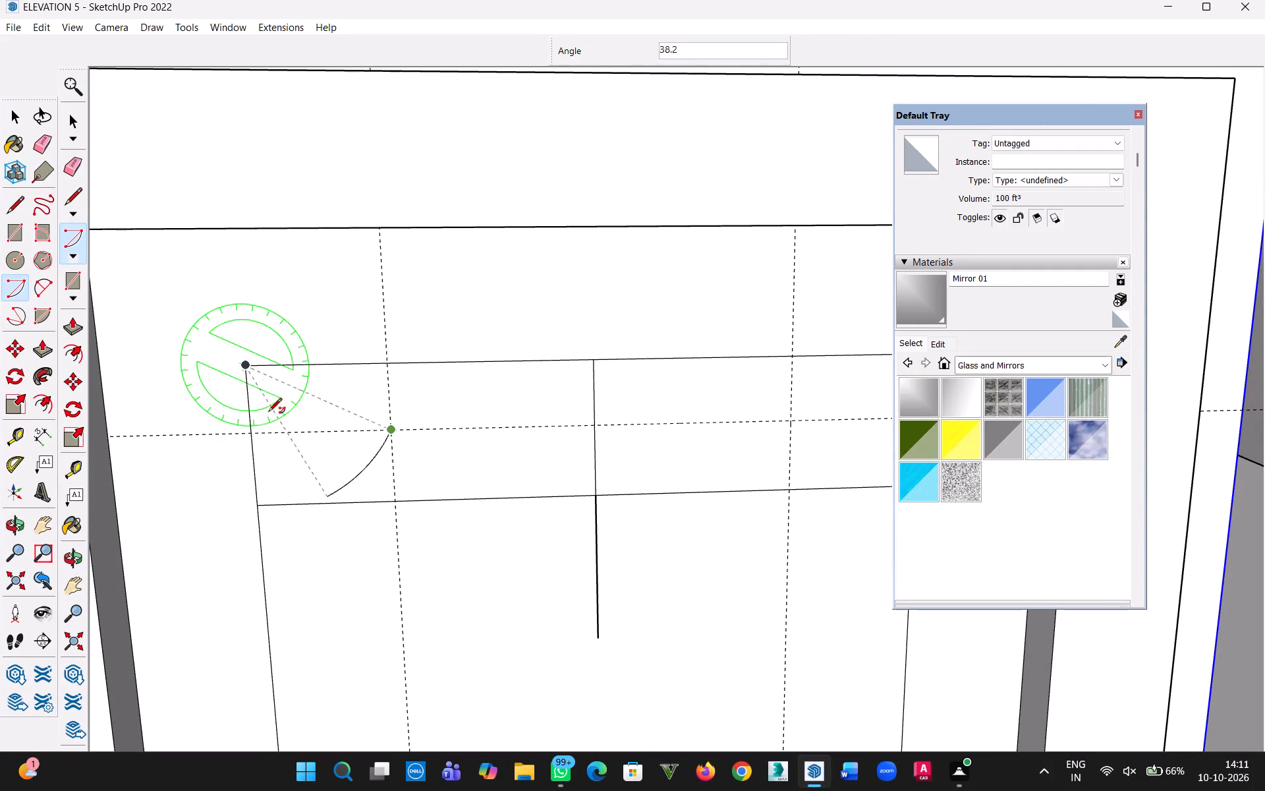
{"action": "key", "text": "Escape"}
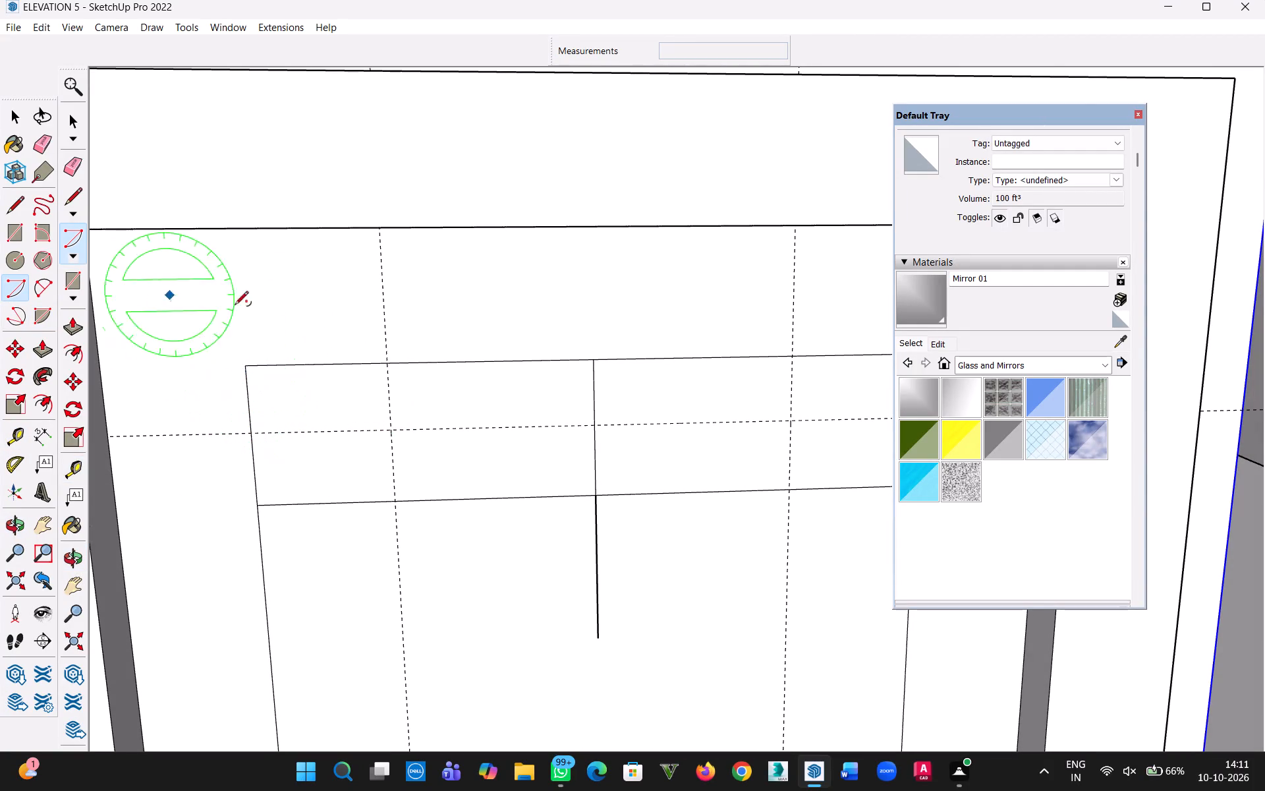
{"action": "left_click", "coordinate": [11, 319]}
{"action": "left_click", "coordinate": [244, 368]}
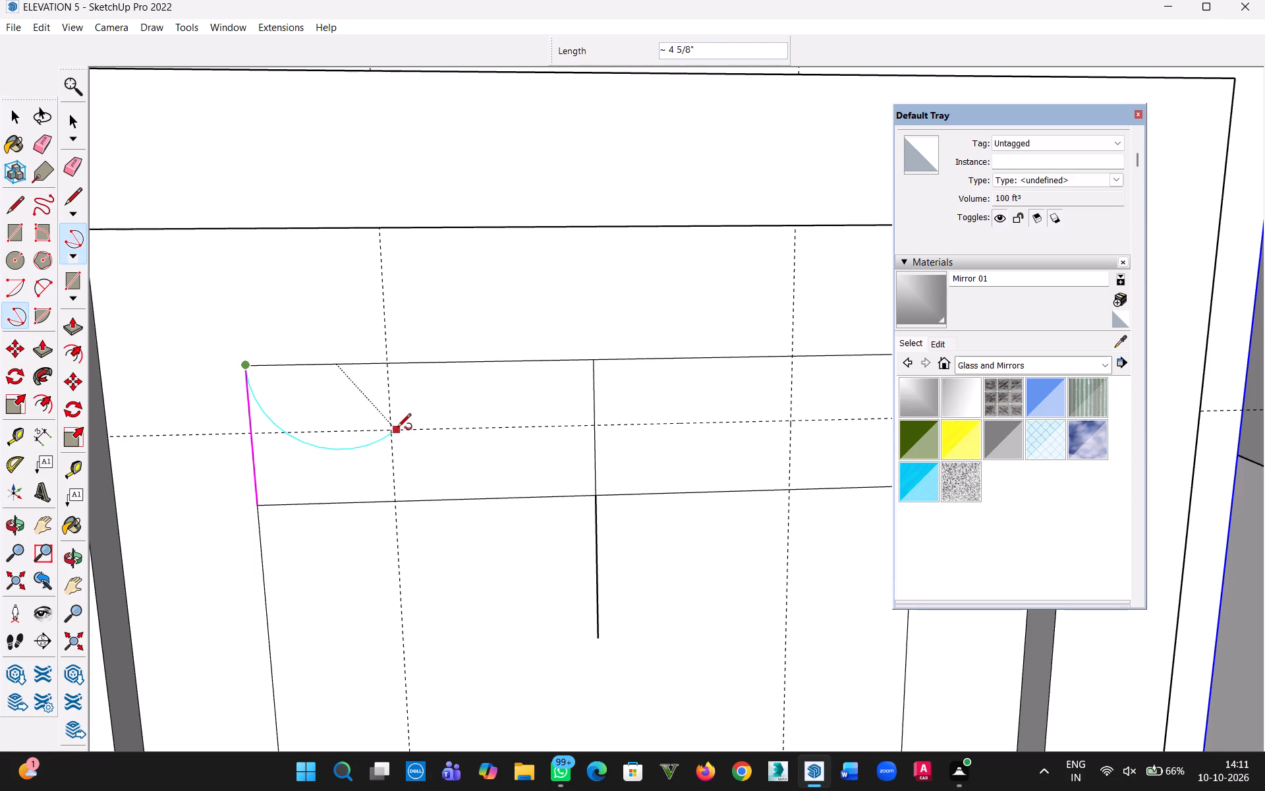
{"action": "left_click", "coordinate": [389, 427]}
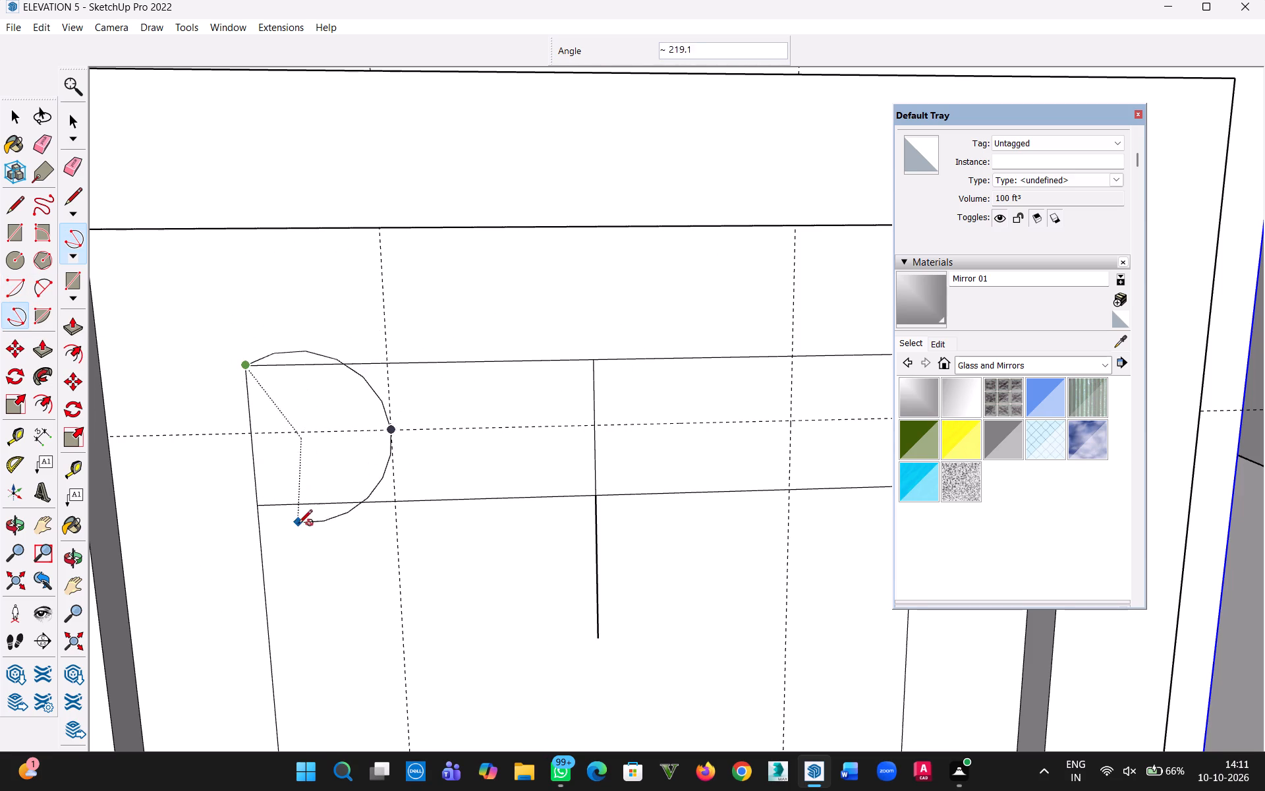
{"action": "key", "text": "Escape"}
Draw a 60-degree 3 Point Arc from the panel's top-left corner through the crossing of the left and horizontal guides.
{"action": "left_click", "coordinate": [240, 369]}
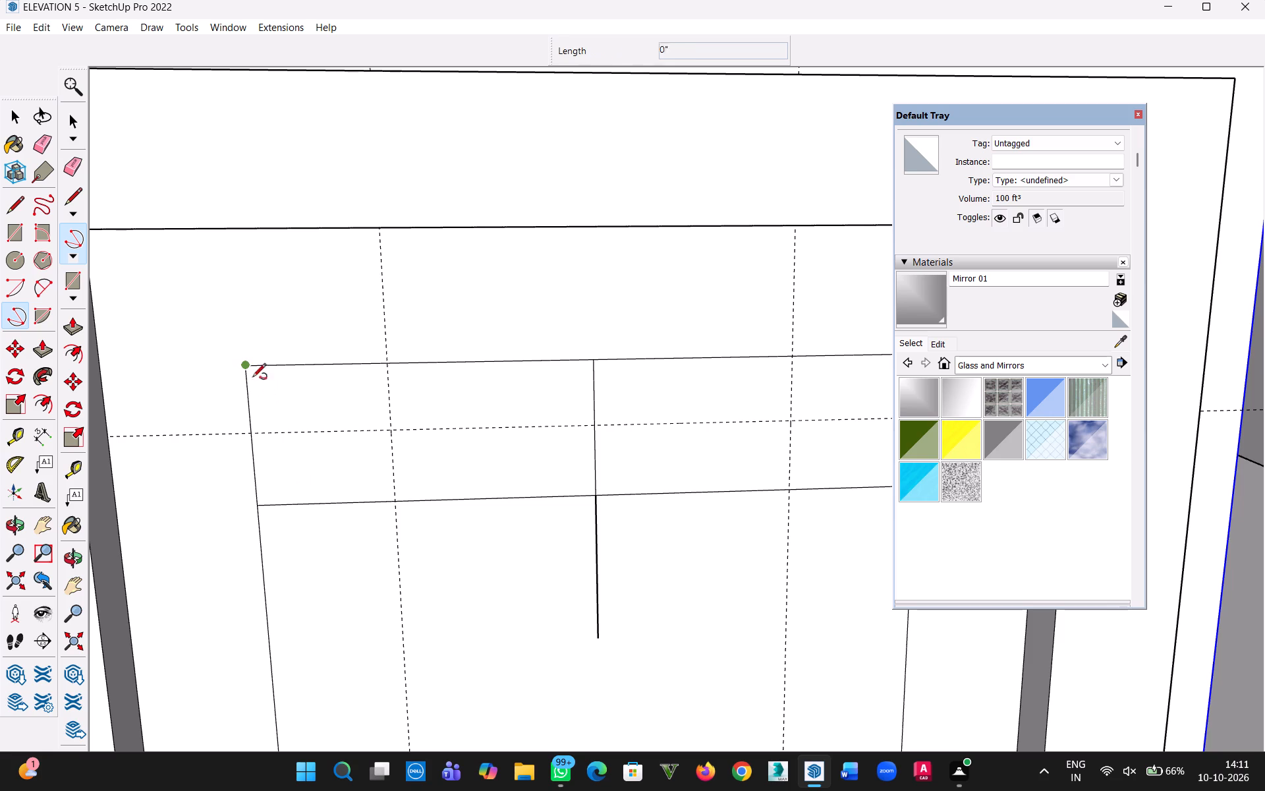
{"action": "left_click", "coordinate": [391, 429]}
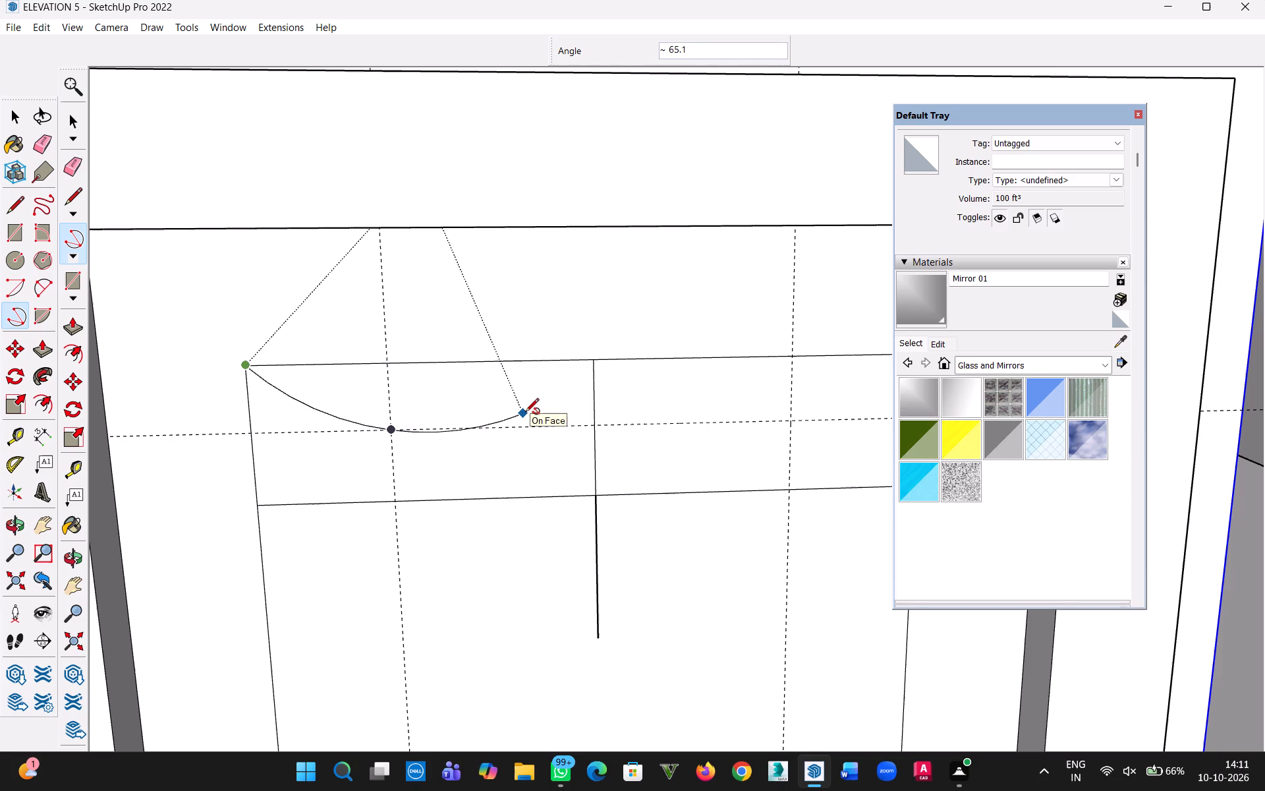
{"action": "type", "text": "60"}
{"action": "key", "text": "Return"}
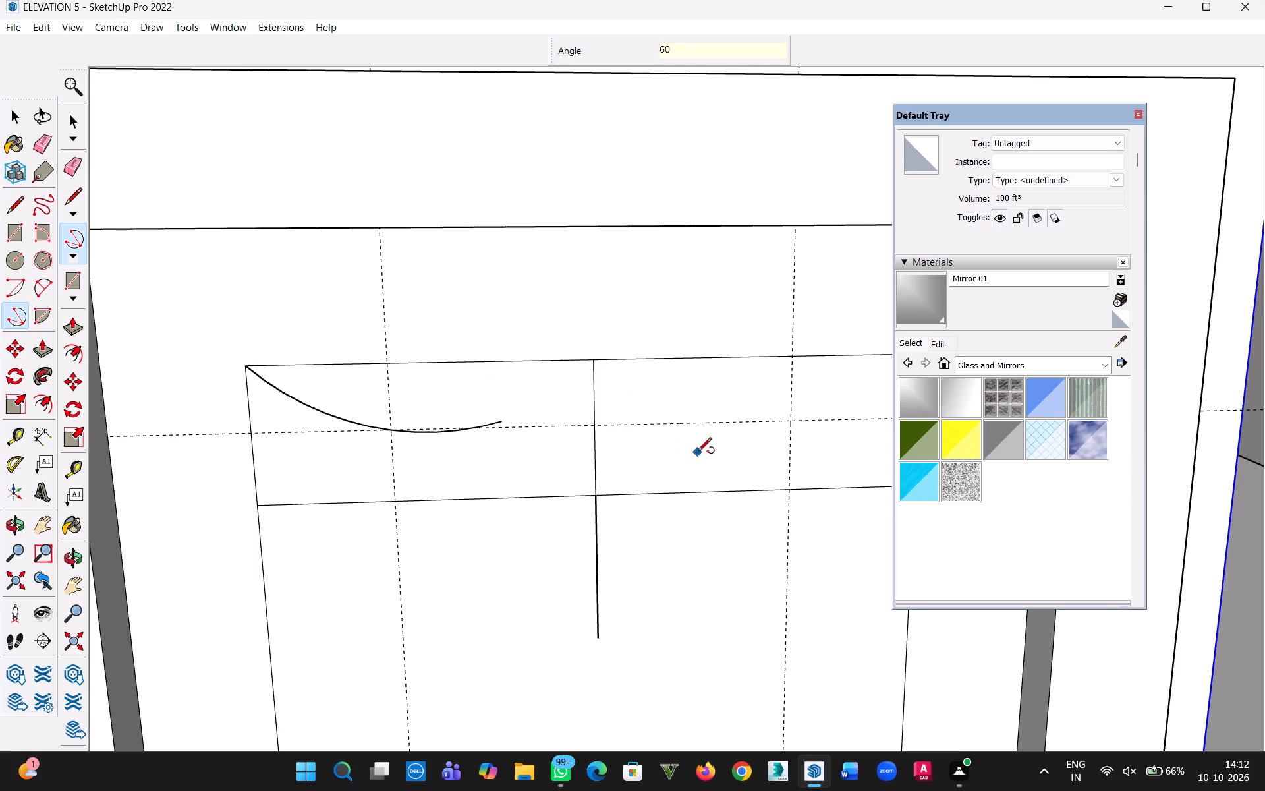
Draw a matching 60-degree 3 Point Arc from the panel's top-right corner through the crossing of the right and horizontal guides.
{"action": "key", "text": "h"}
{"action": "left_click_drag", "start_coordinate": [692, 452], "coordinate": [504, 469]}
{"action": "key", "text": "Escape"}
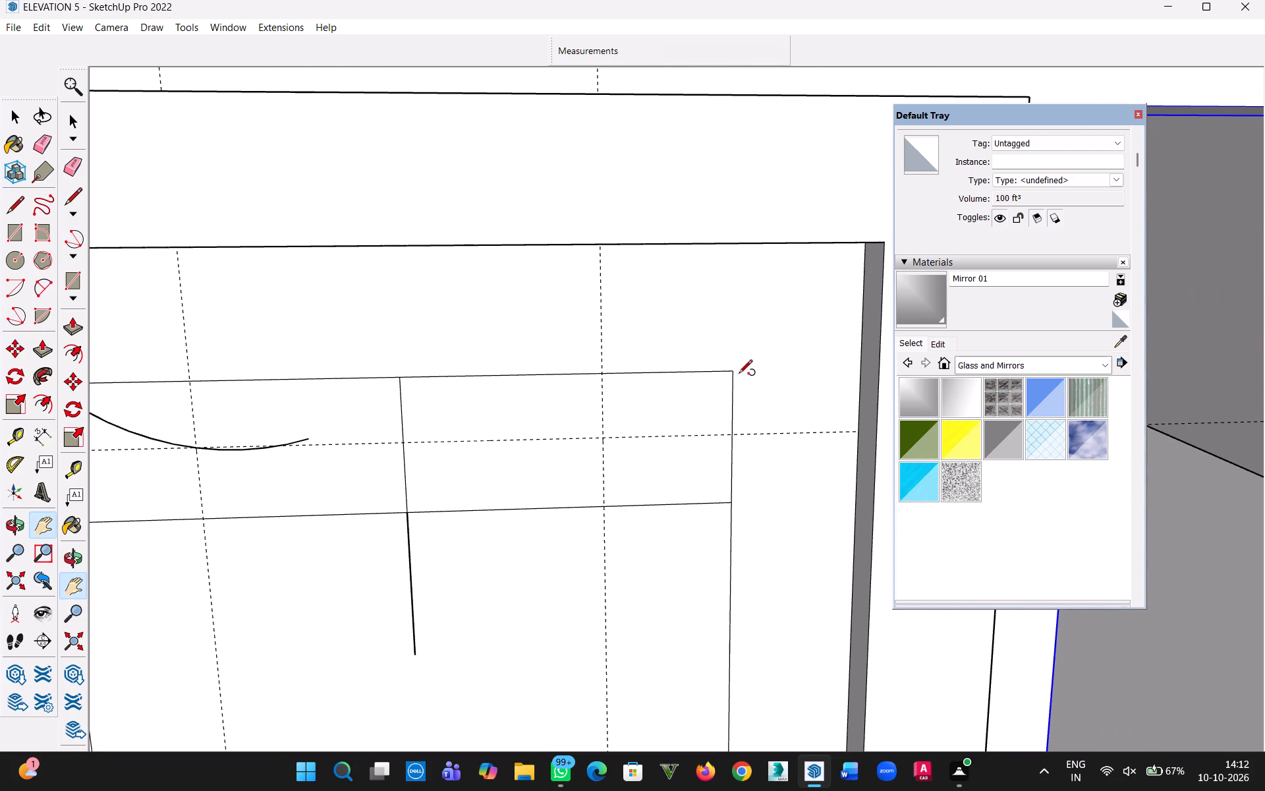
{"action": "left_click", "coordinate": [731, 377]}
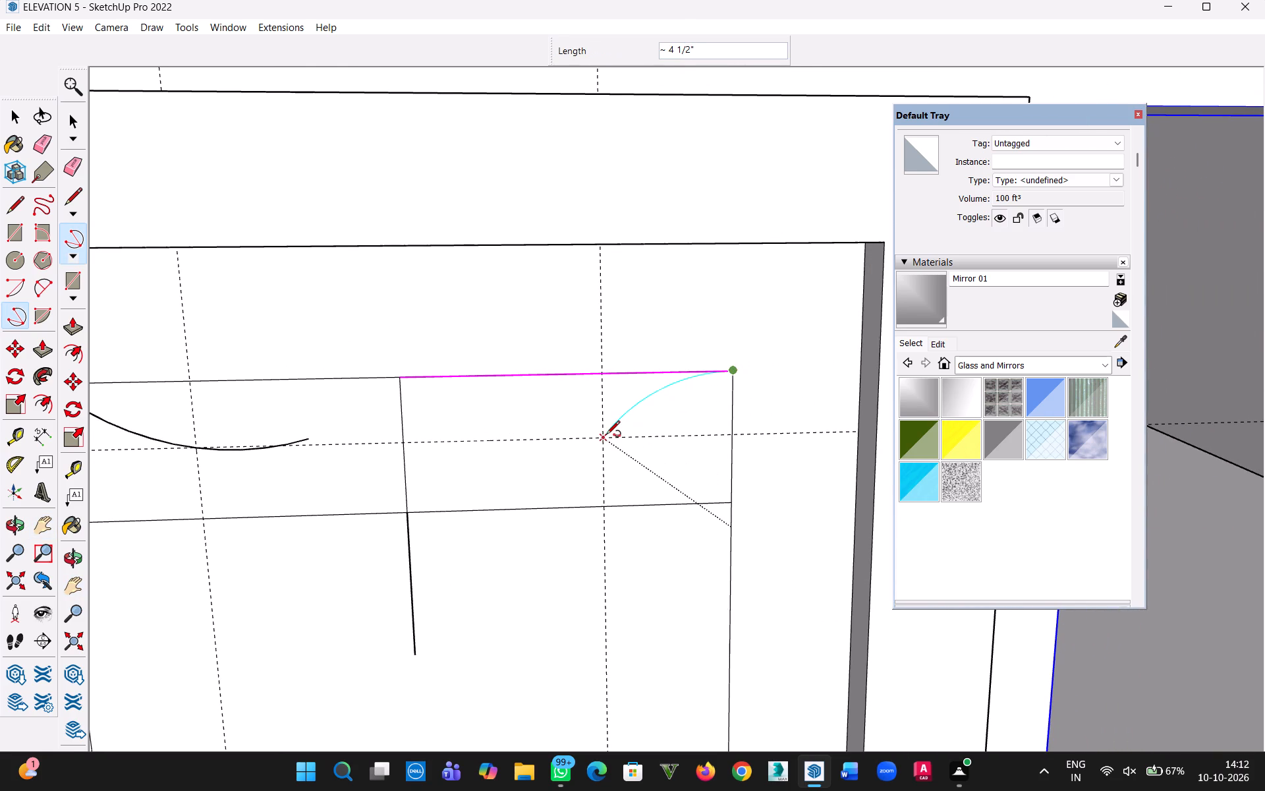
{"action": "left_click", "coordinate": [604, 436]}
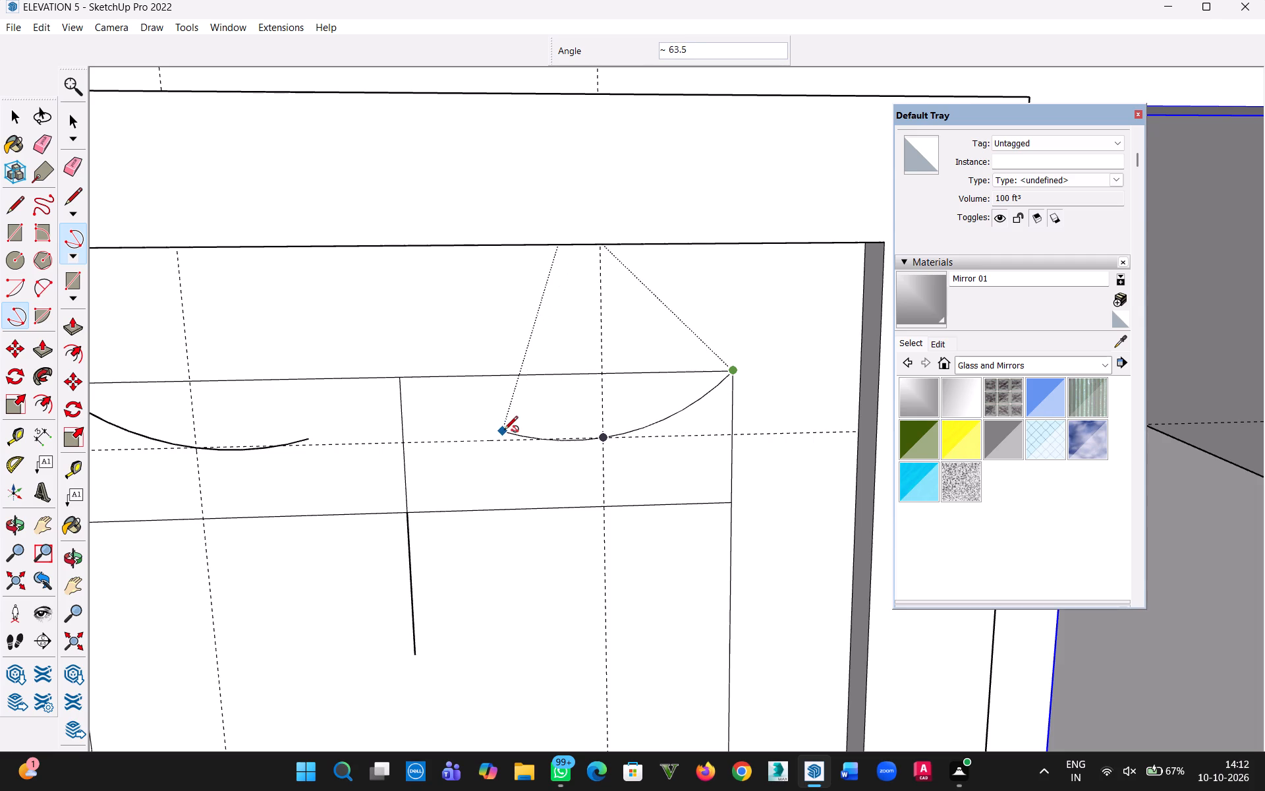
{"action": "type", "text": "60"}
{"action": "key", "text": "Return"}
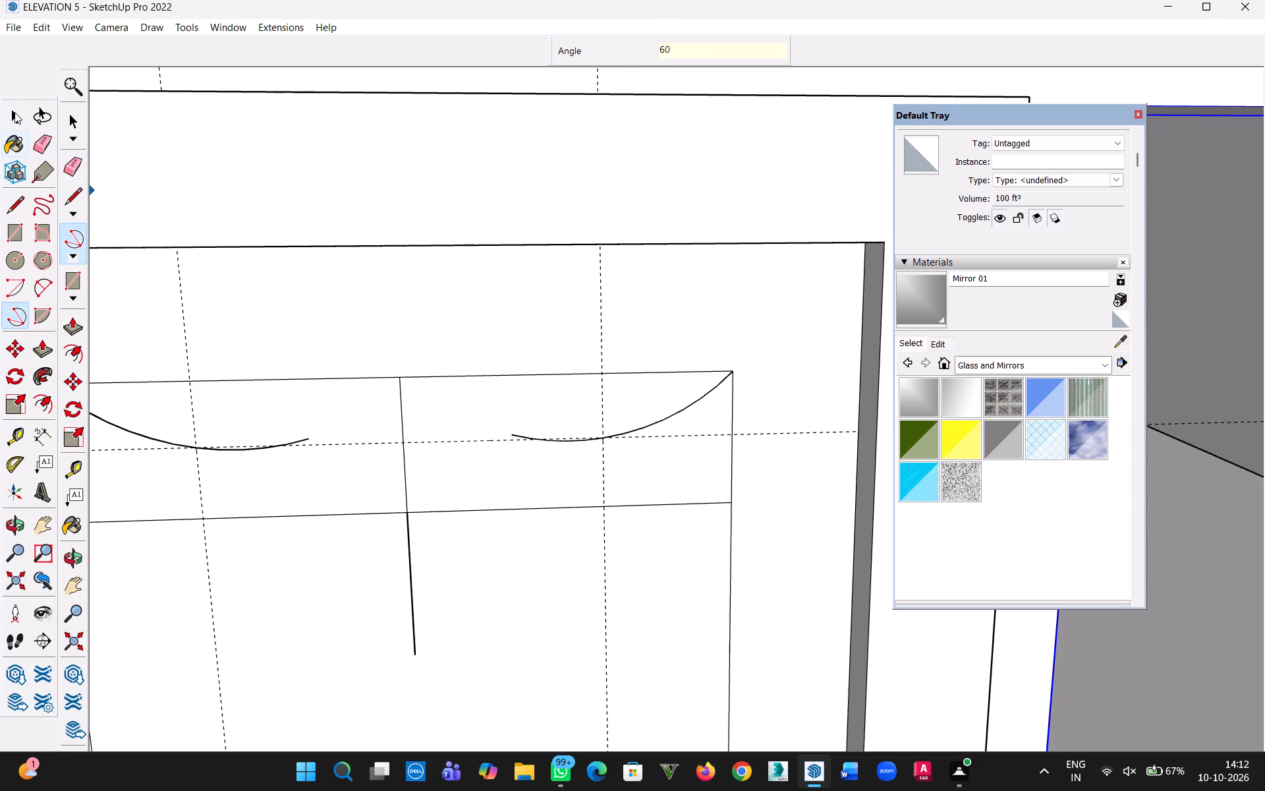
Draw 2" vertical lines from both arcs' guide crossings up to the panel's top edge, splitting the arcs.
{"action": "left_click_drag", "start_coordinate": [14, 111], "coordinate": [15, 105]}
{"action": "left_click", "coordinate": [257, 450]}
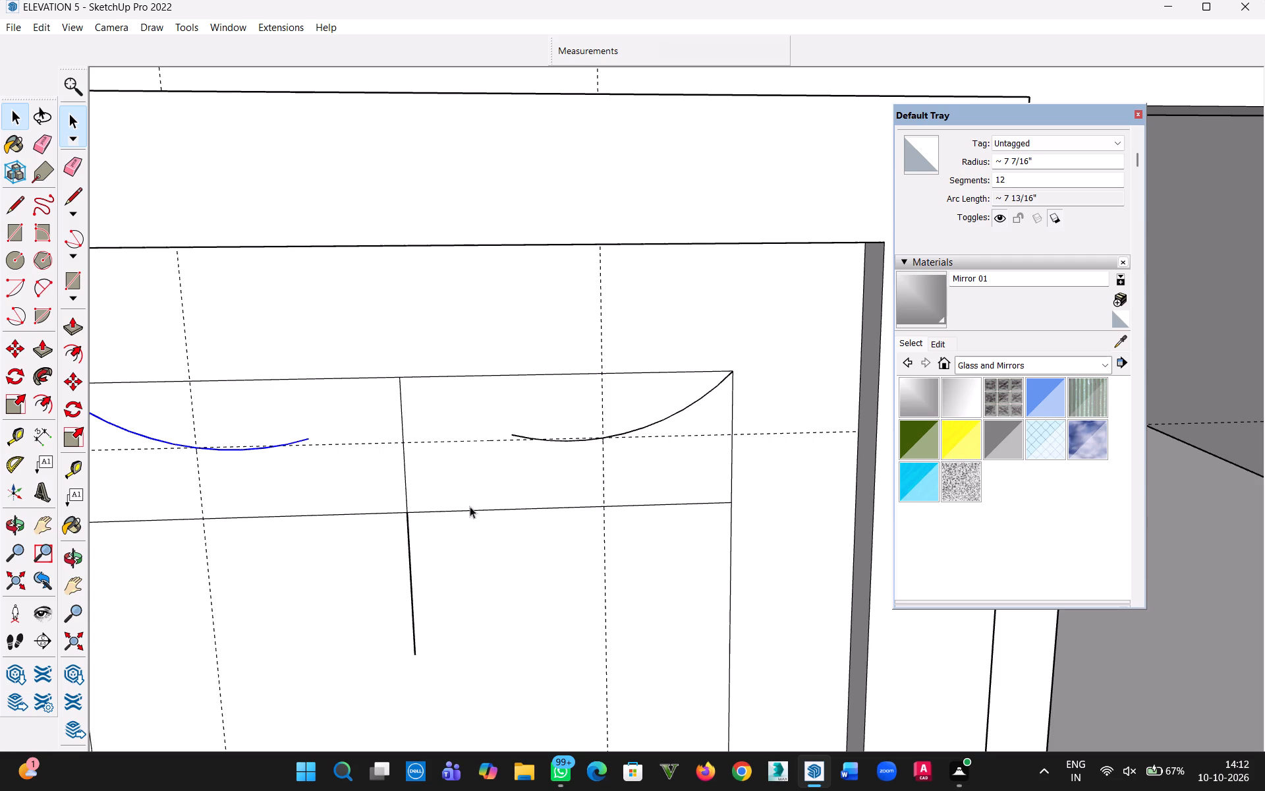
{"action": "key", "text": "l"}
{"action": "left_click", "coordinate": [603, 439]}
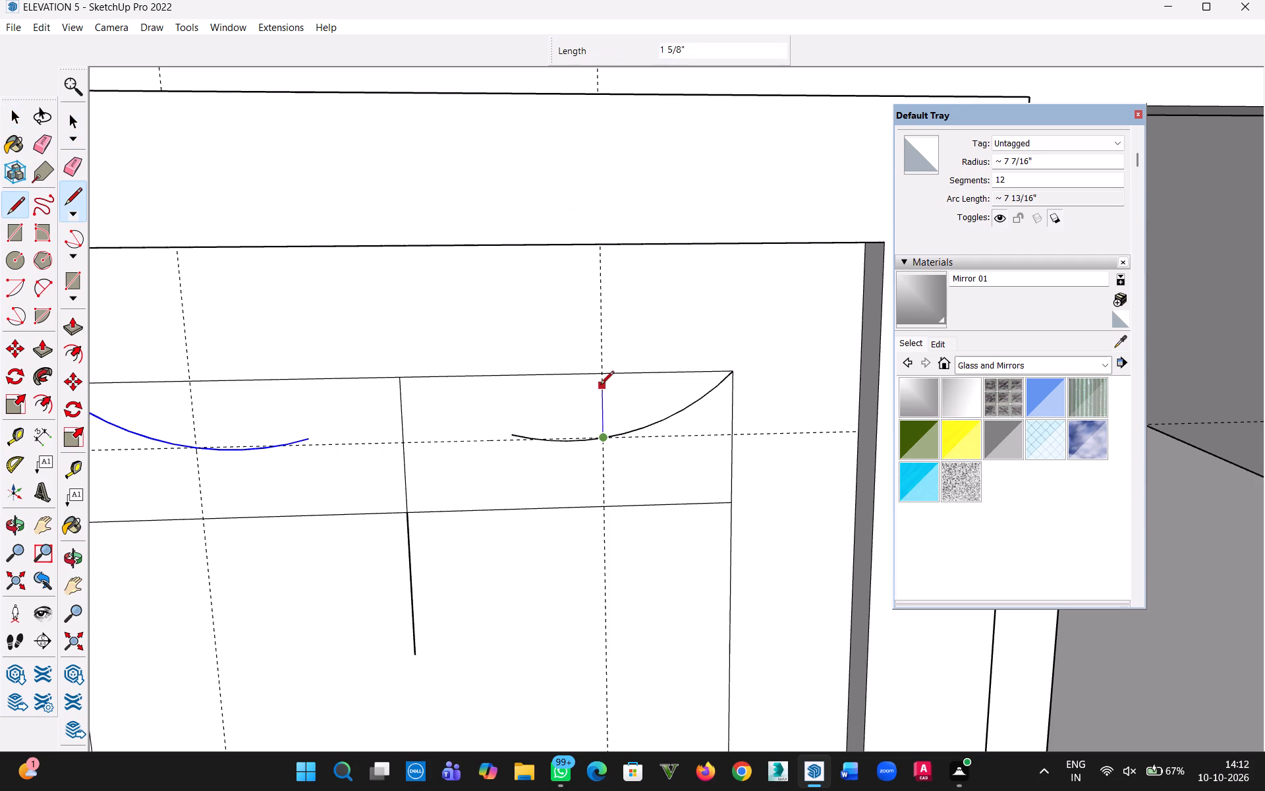
{"action": "left_click", "coordinate": [602, 380]}
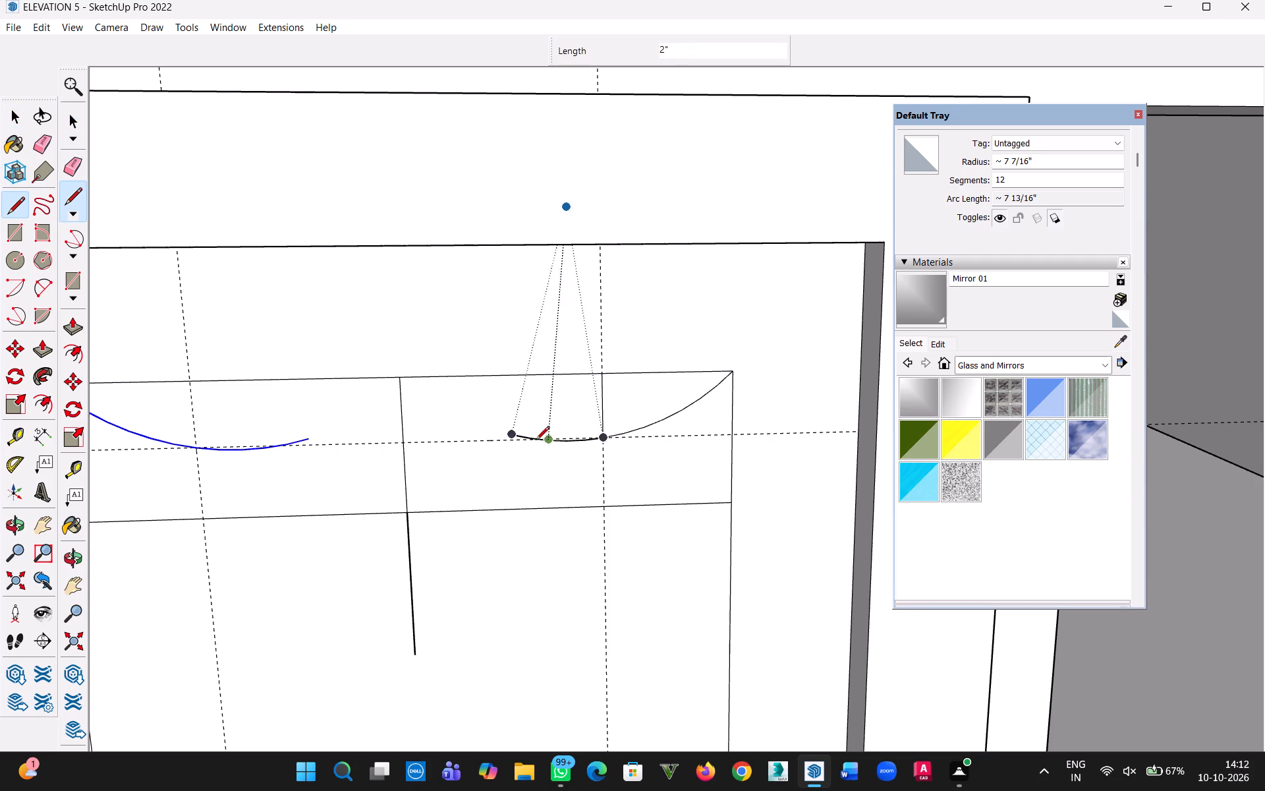
{"action": "left_click", "coordinate": [199, 445]}
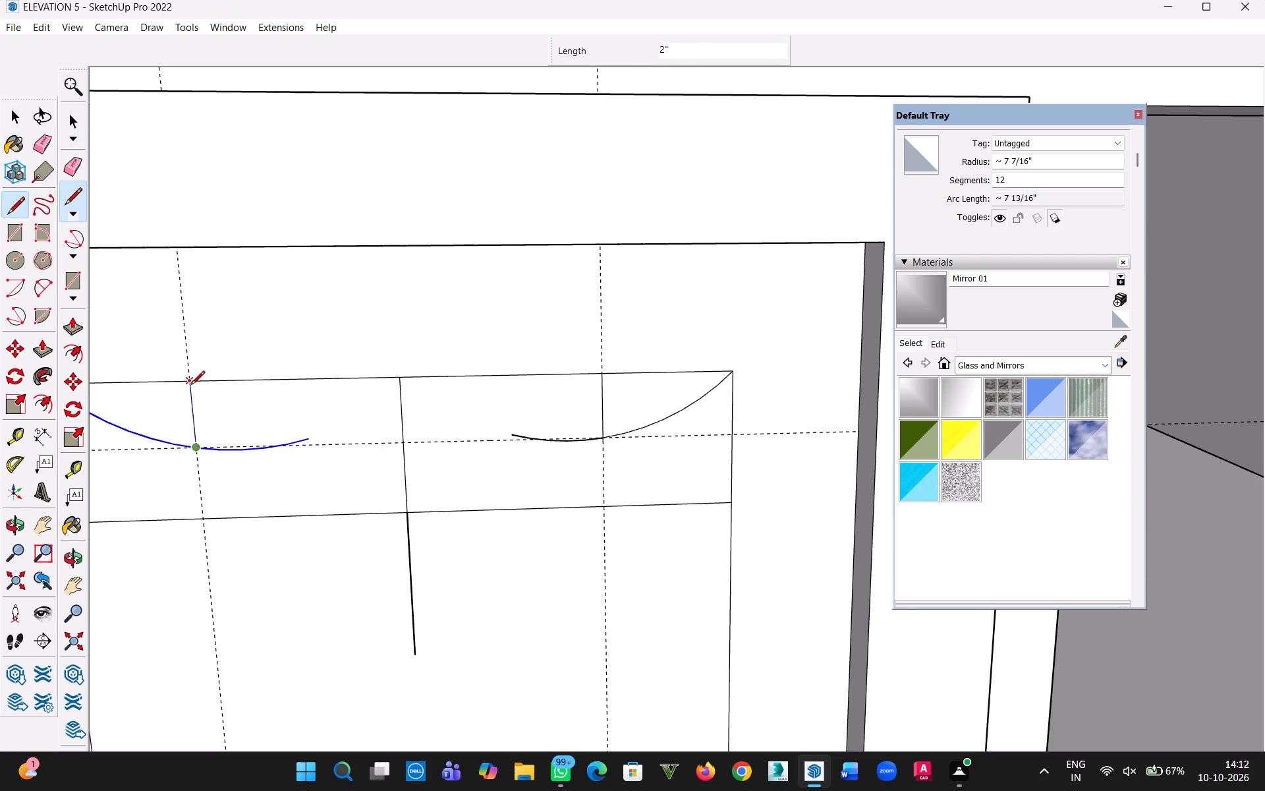
{"action": "left_click", "coordinate": [191, 385]}
Delete the inner tails of the left and right arcs that extend past the vertical guides.
{"action": "left_click", "coordinate": [23, 122]}
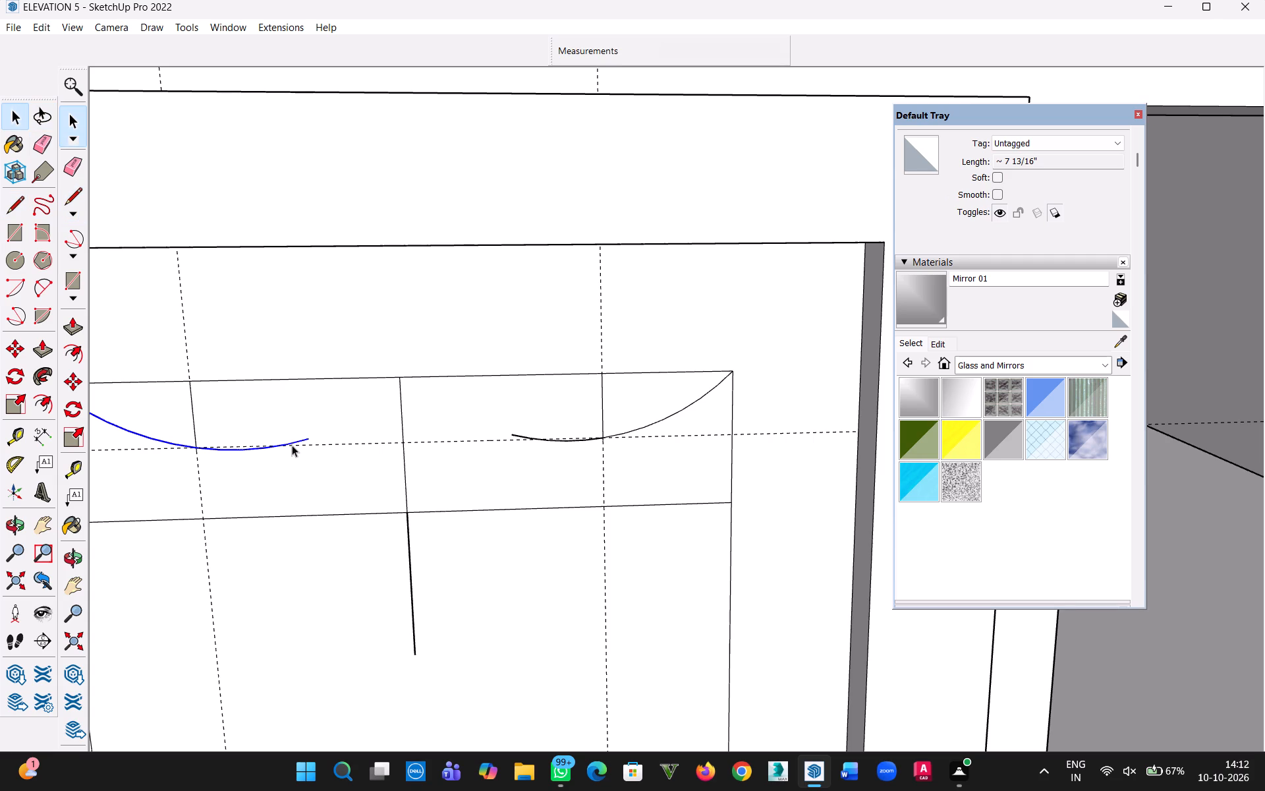
{"action": "left_click", "coordinate": [301, 425]}
{"action": "left_click", "coordinate": [302, 438]}
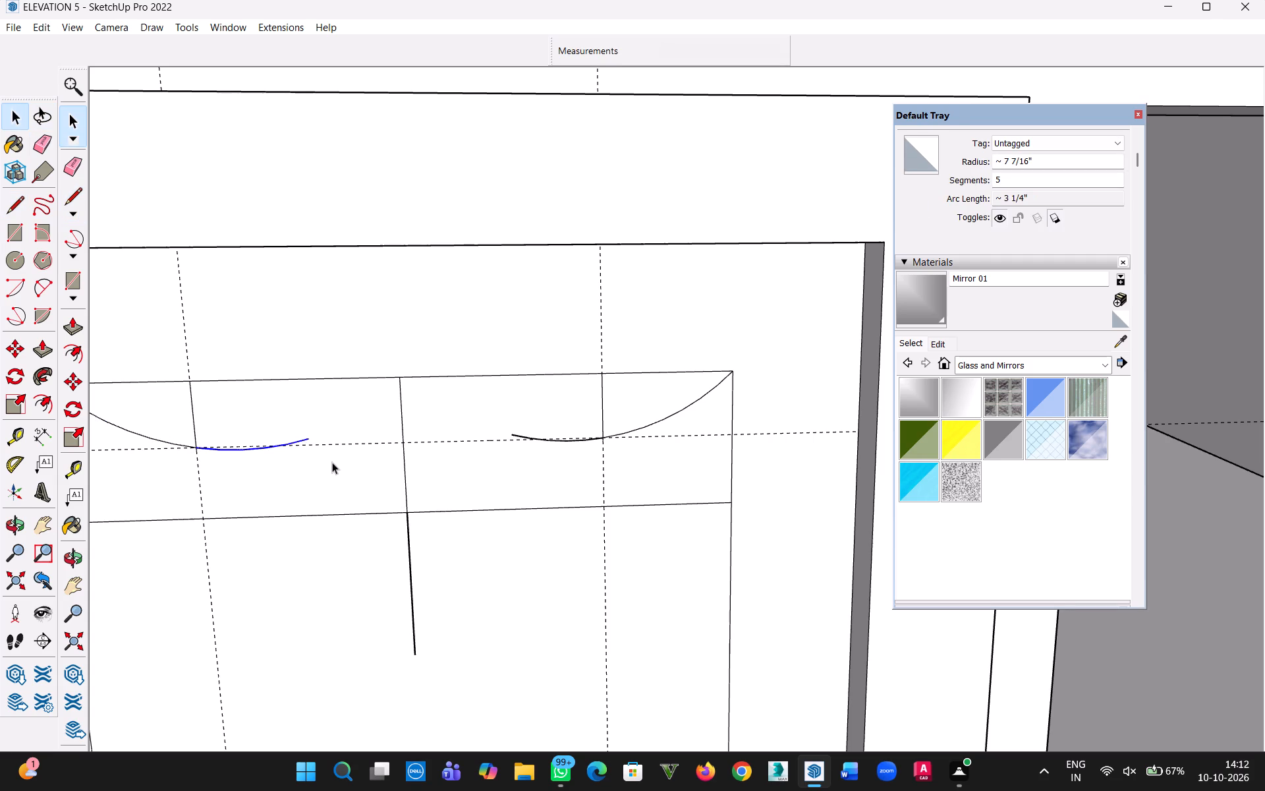
{"action": "key", "text": "Delete"}
{"action": "left_click", "coordinate": [525, 434]}
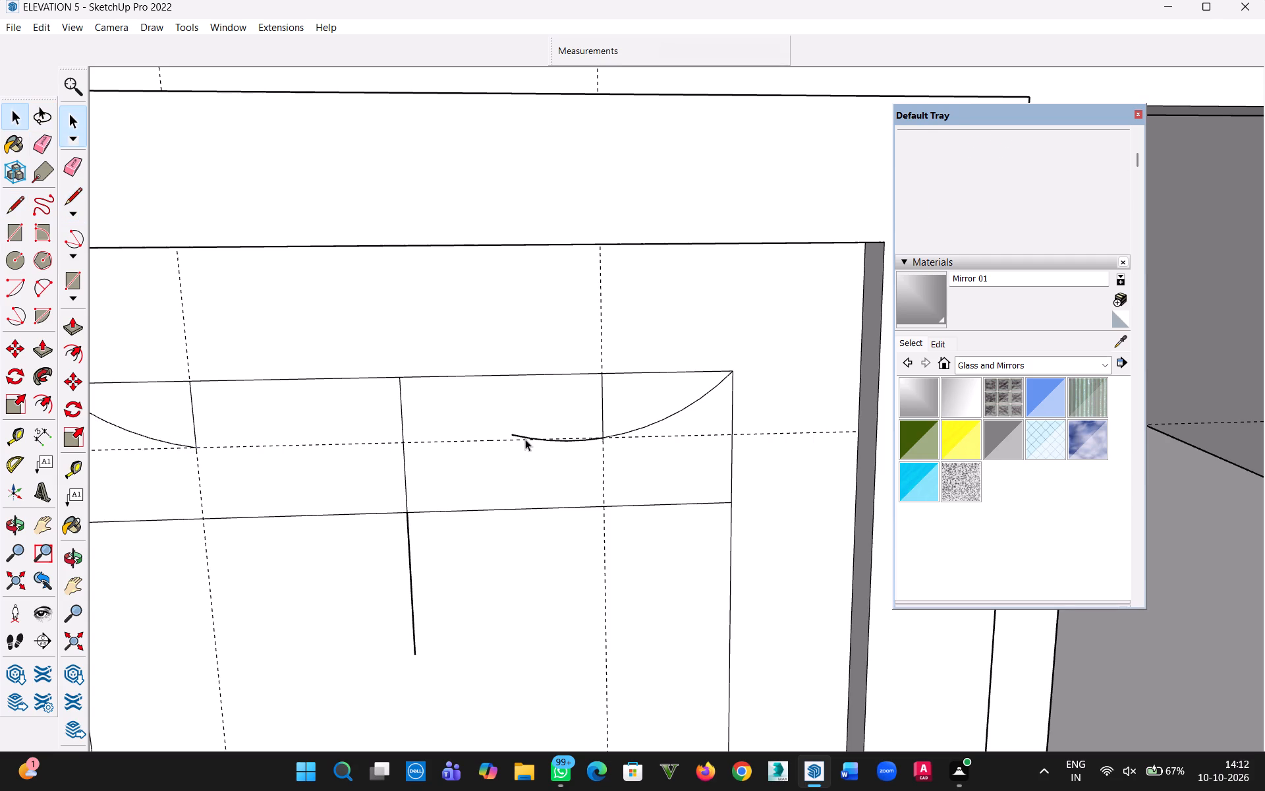
{"action": "left_click", "coordinate": [525, 439]}
{"action": "key", "text": "Delete"}
Draw a 2 Point Arc between the inner ends of both side arcs, bulging 2" up to the top edge's midpoint.
{"action": "left_click", "coordinate": [38, 291]}
{"action": "left_click", "coordinate": [198, 453]}
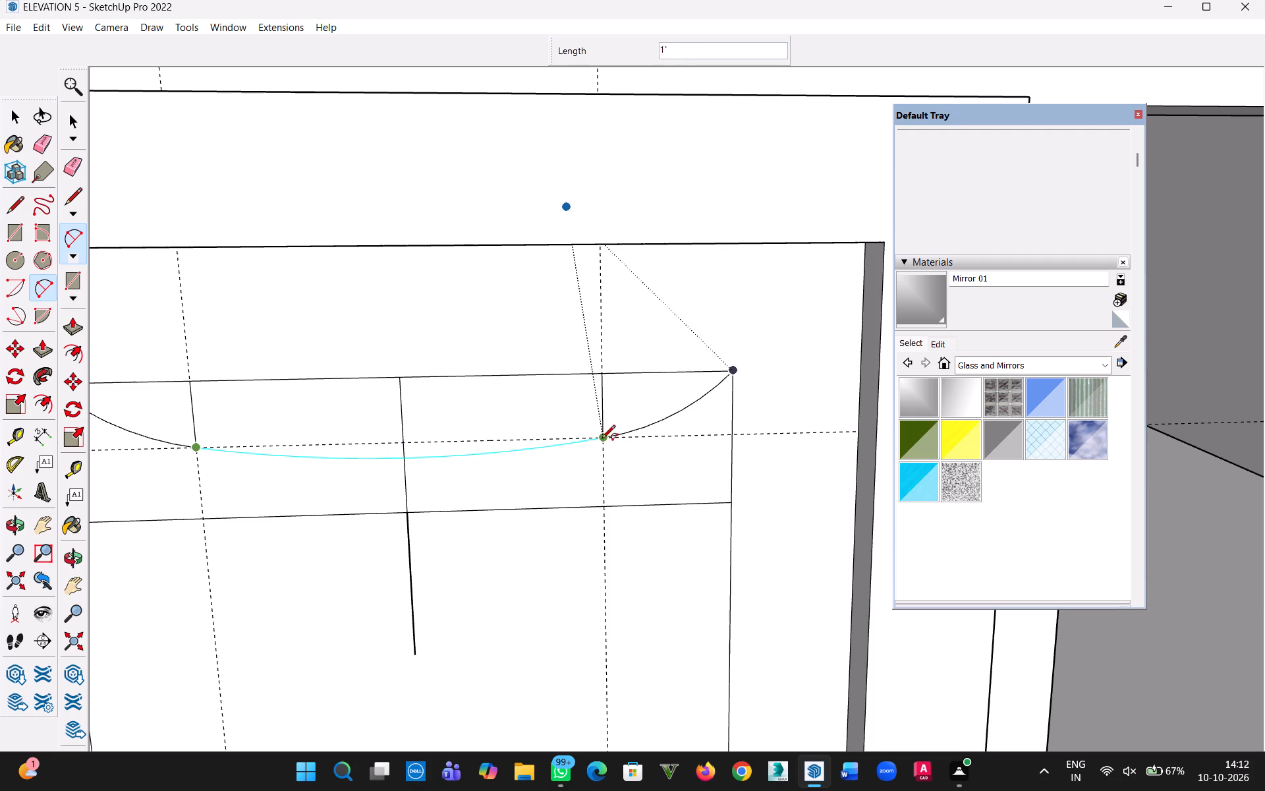
{"action": "left_click", "coordinate": [602, 440]}
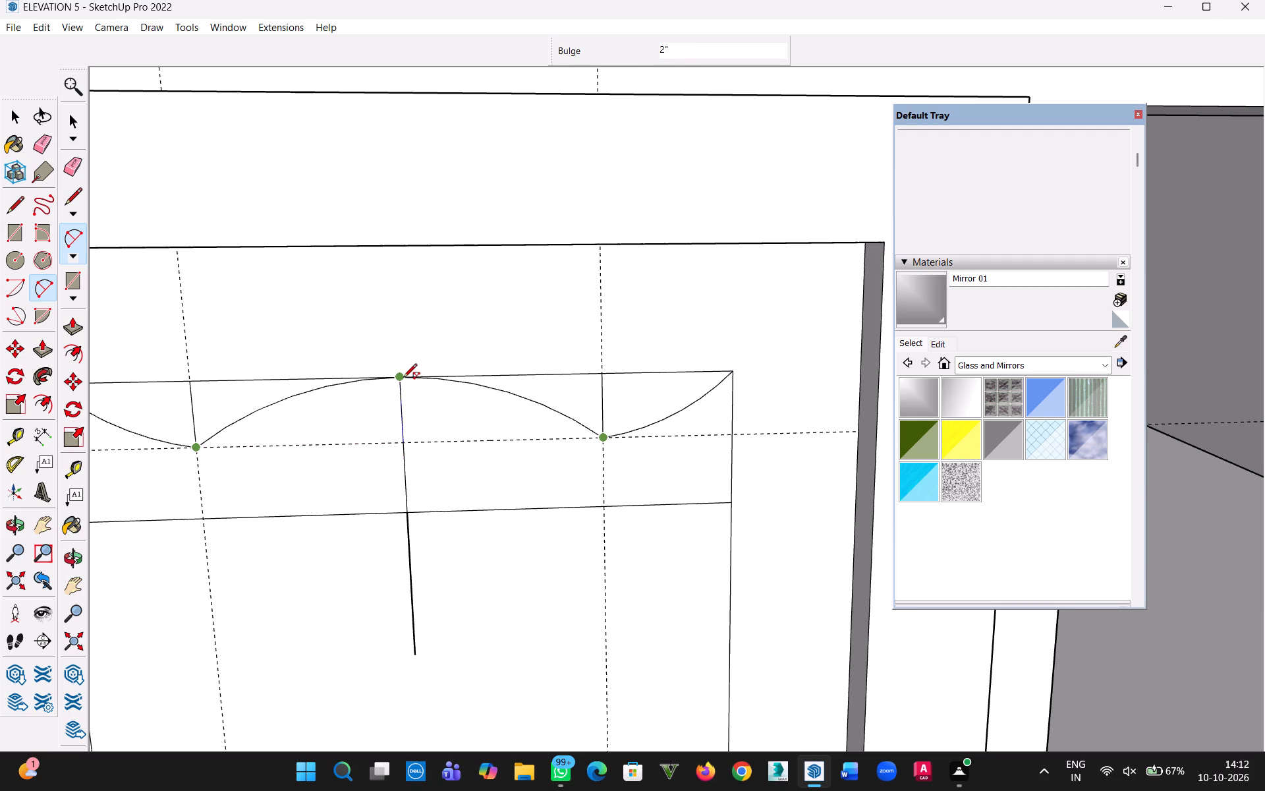
{"action": "left_click", "coordinate": [403, 378]}
Delete the centre line, the full-width horizontal line and both short vertical lines around the upper panel's curved top.
{"action": "left_click", "coordinate": [7, 115]}
{"action": "left_click", "coordinate": [265, 344]}
{"action": "scroll", "coordinate": [271, 359], "scroll_direction": "down", "scroll_amount": 4}
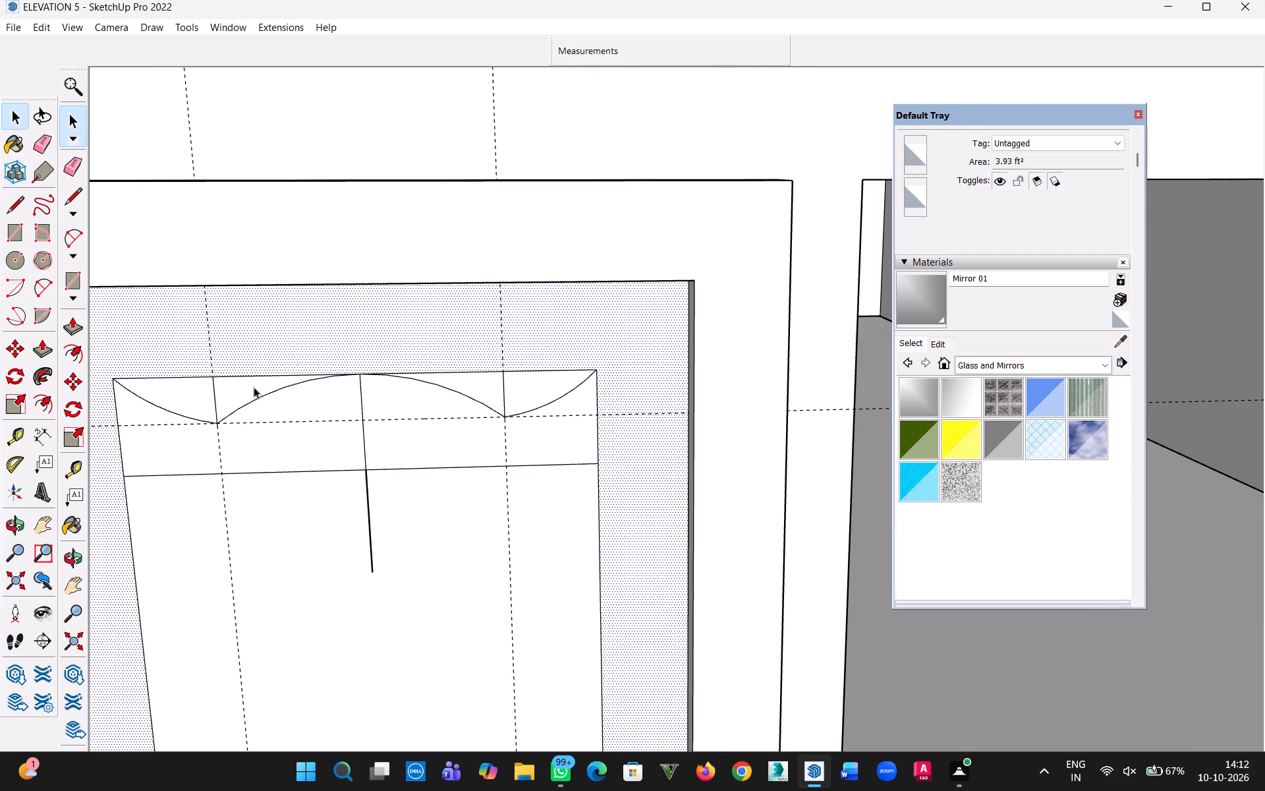
{"action": "scroll", "coordinate": [266, 408], "scroll_direction": "down", "scroll_amount": 2}
{"action": "scroll", "coordinate": [227, 420], "scroll_direction": "up", "scroll_amount": 3}
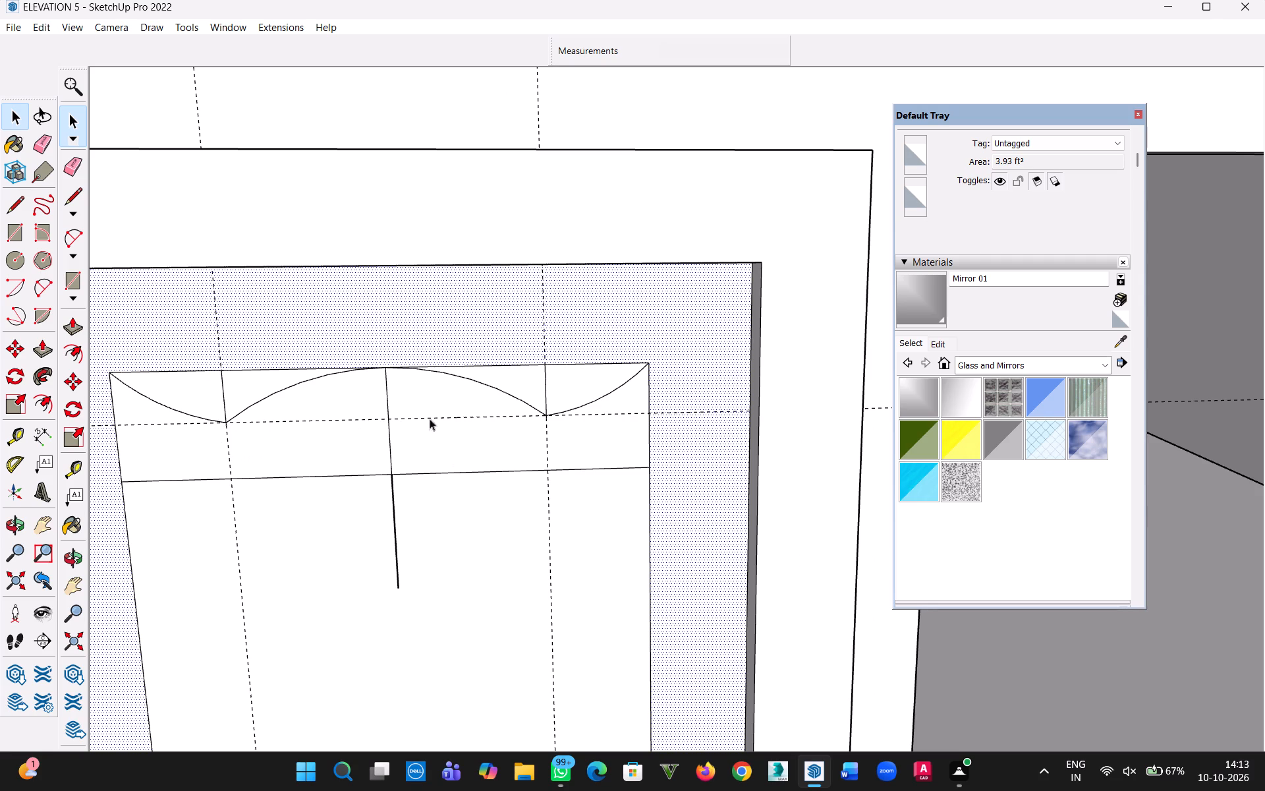
{"action": "left_click", "coordinate": [391, 443]}
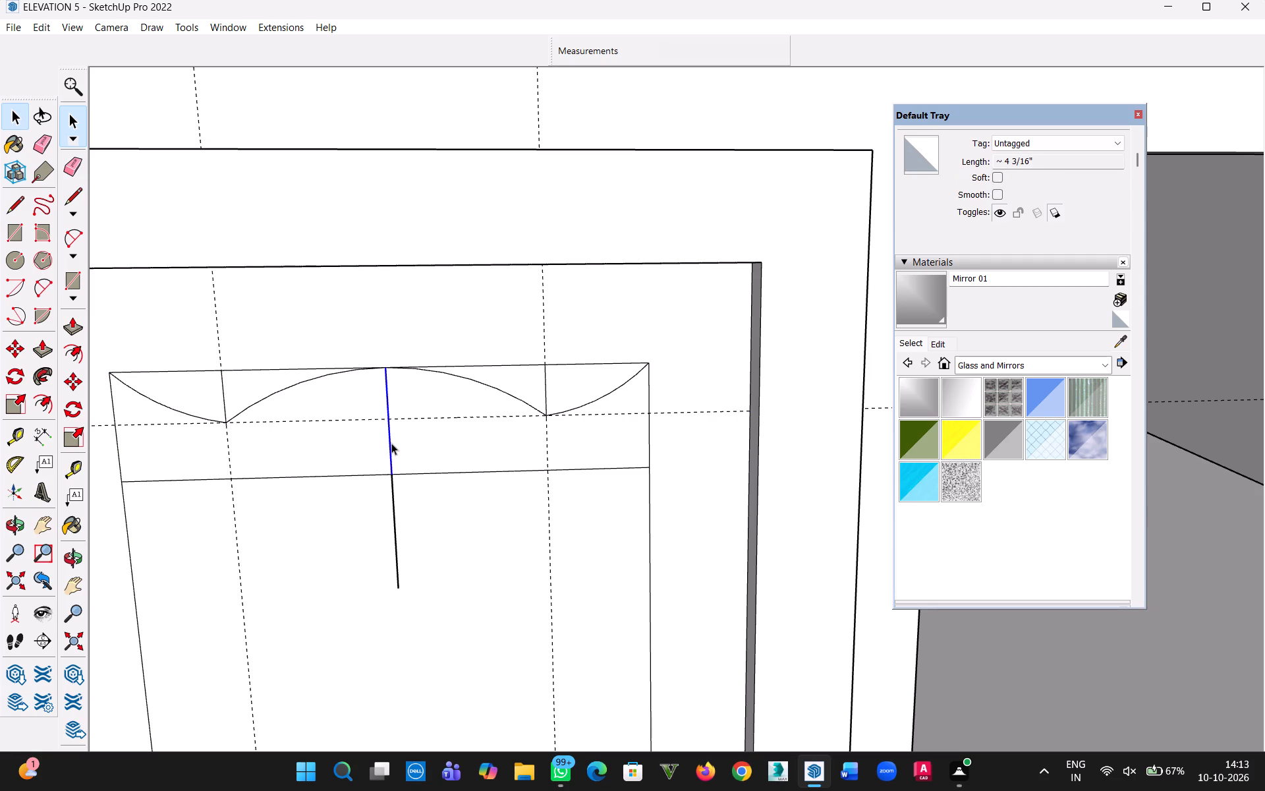
{"action": "key", "text": "Delete"}
{"action": "left_click", "coordinate": [393, 501]}
{"action": "key", "text": "Delete"}
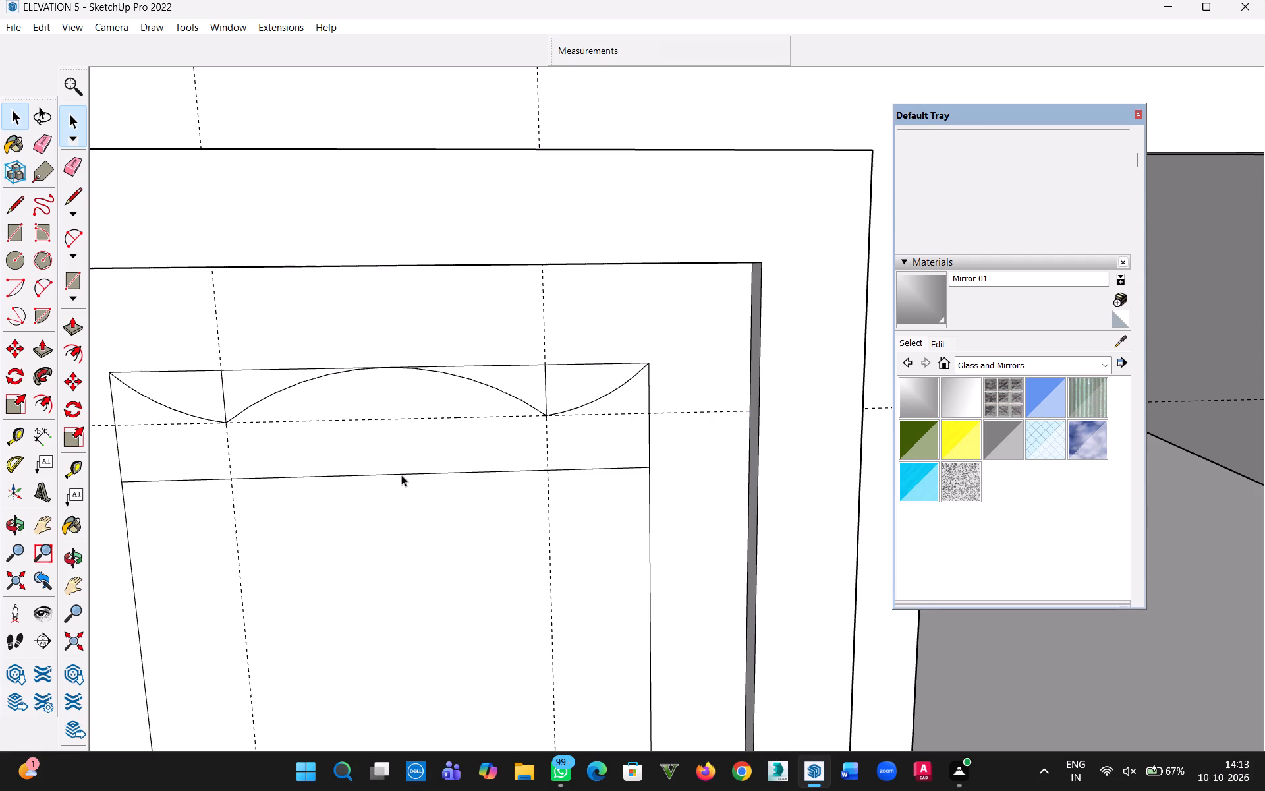
{"action": "left_click", "coordinate": [401, 475]}
{"action": "key", "text": "Delete"}
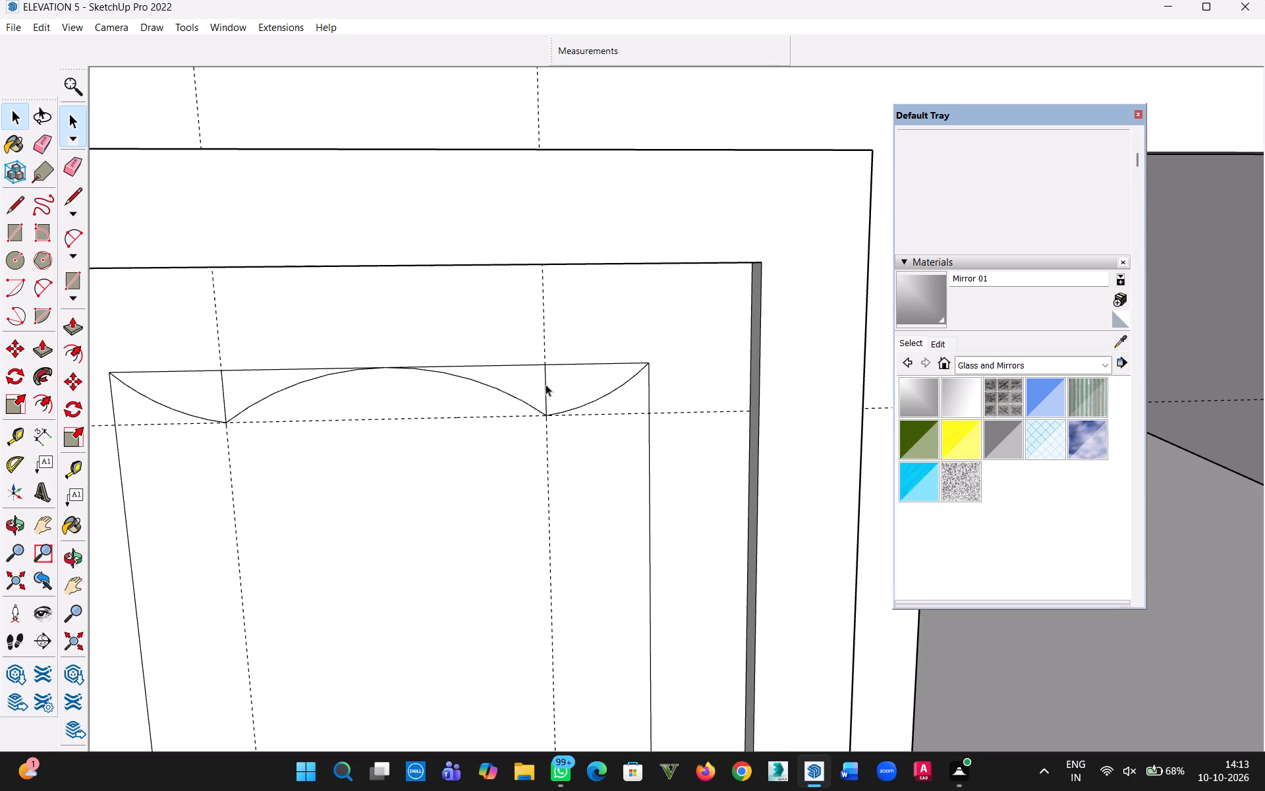
{"action": "left_click", "coordinate": [546, 384]}
{"action": "key", "text": "Delete"}
{"action": "left_click", "coordinate": [223, 397]}
{"action": "key", "text": "Delete"}
Delete both halves of the upper panel's straight top edge above the arcs.
{"action": "scroll", "coordinate": [281, 470], "scroll_direction": "down", "scroll_amount": 7}
{"action": "left_click", "coordinate": [255, 423]}
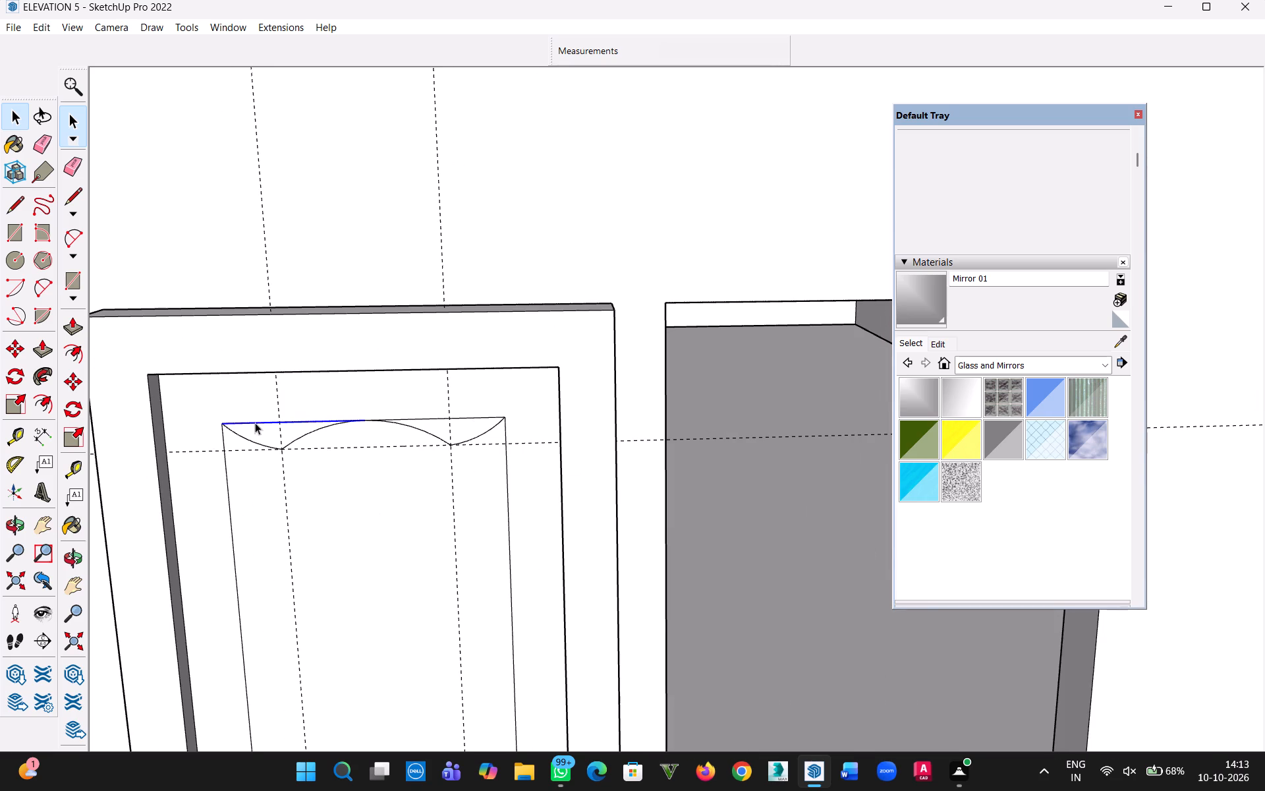
{"action": "key", "text": "Delete"}
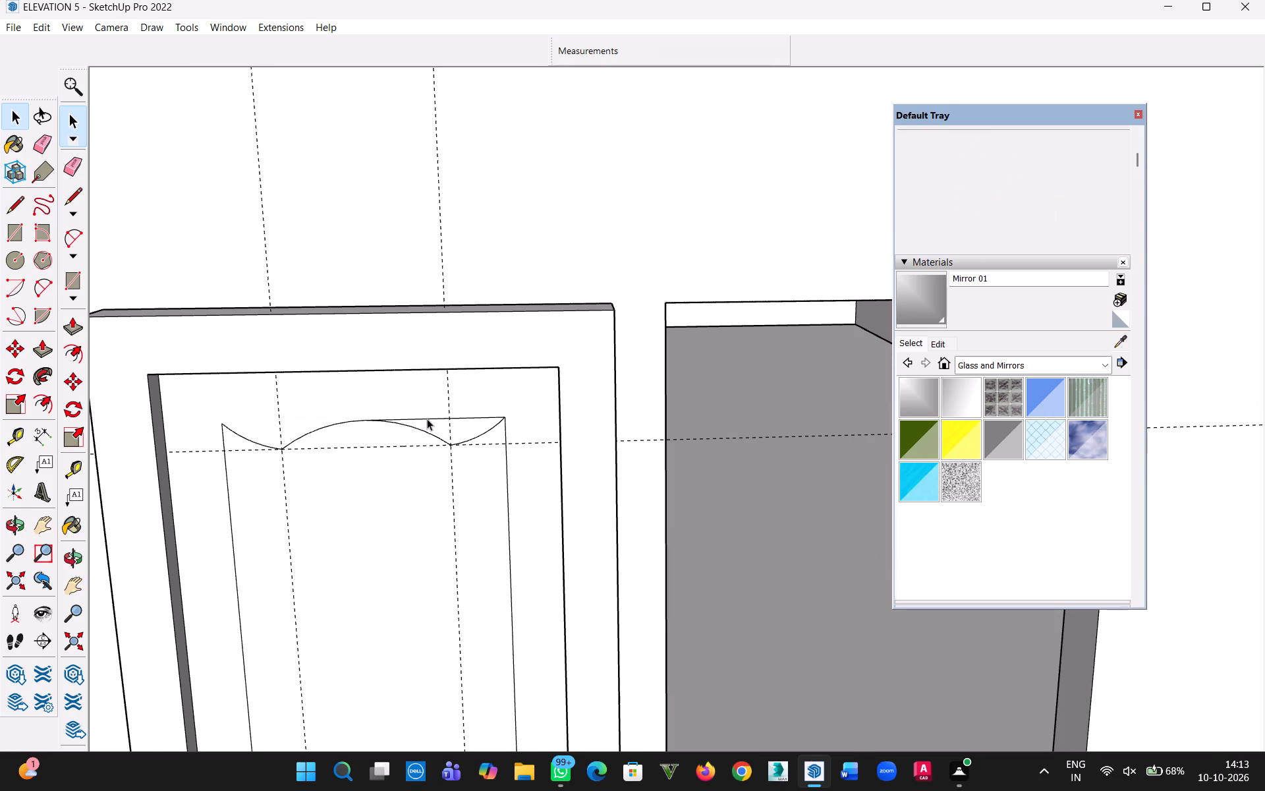
{"action": "left_click", "coordinate": [427, 419]}
{"action": "key", "text": "Delete"}
Move the middle arc of the upper panel's curved top straight up by about 1 5/16".
{"action": "scroll", "coordinate": [412, 483], "scroll_direction": "down", "scroll_amount": 3}
{"action": "middle_click_drag", "start_coordinate": [389, 513], "coordinate": [394, 279]}
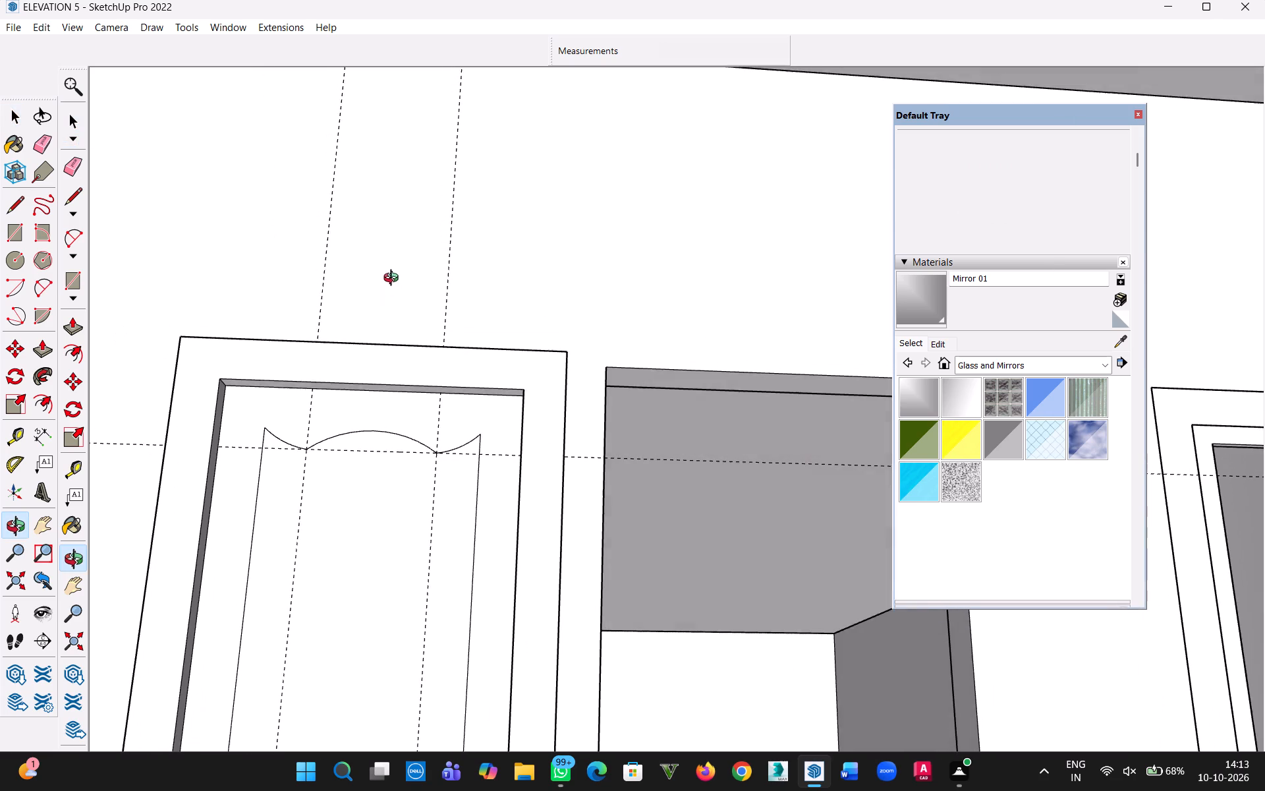
{"action": "middle_click_drag", "start_coordinate": [394, 279], "coordinate": [394, 322]}
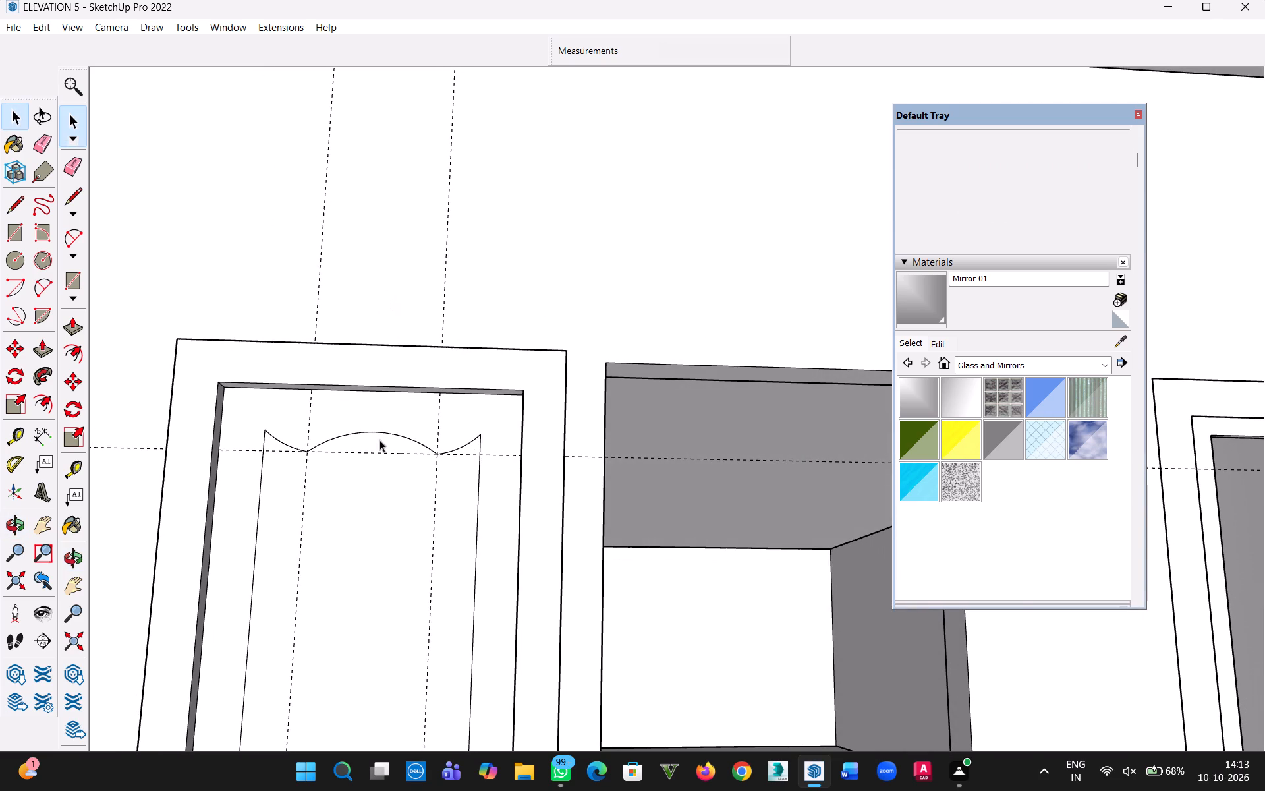
{"action": "scroll", "coordinate": [379, 440], "scroll_direction": "up", "scroll_amount": 5}
{"action": "left_click", "coordinate": [360, 425]}
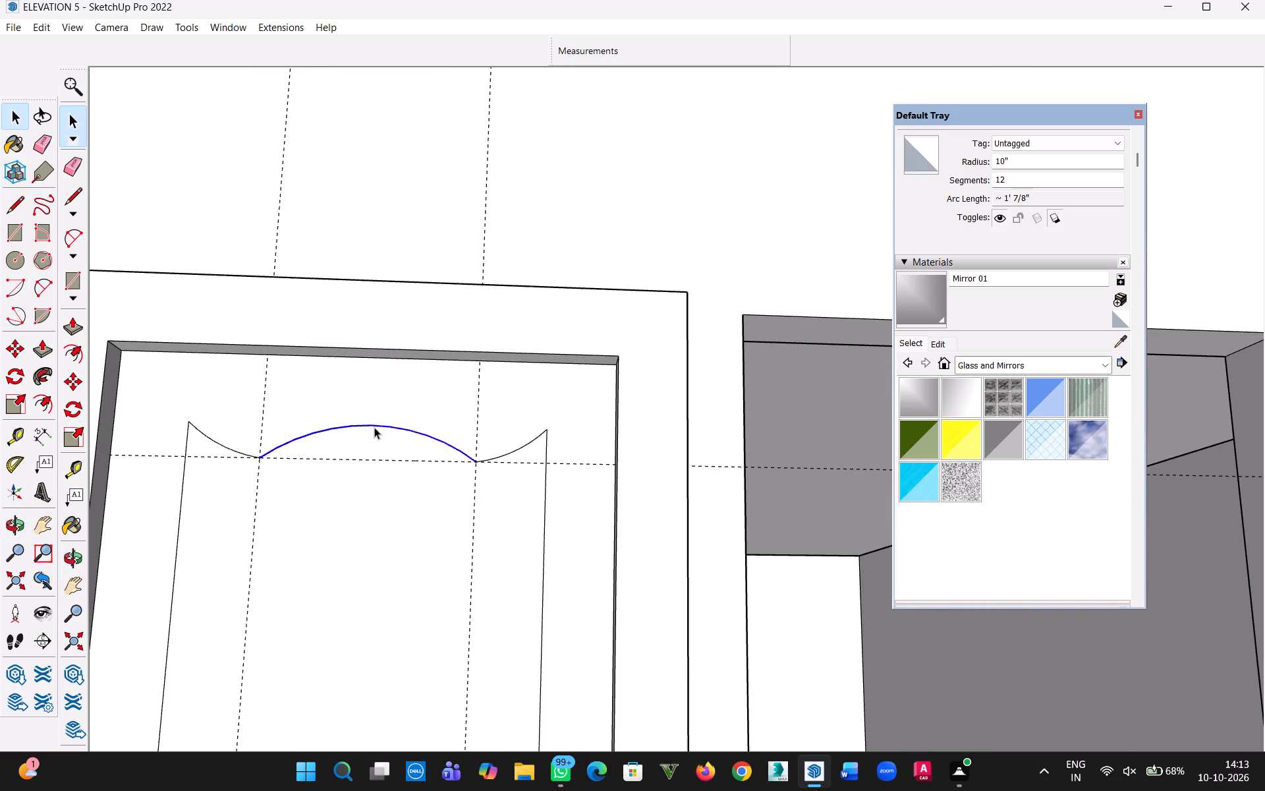
{"action": "key", "text": "m"}
{"action": "left_click", "coordinate": [372, 426]}
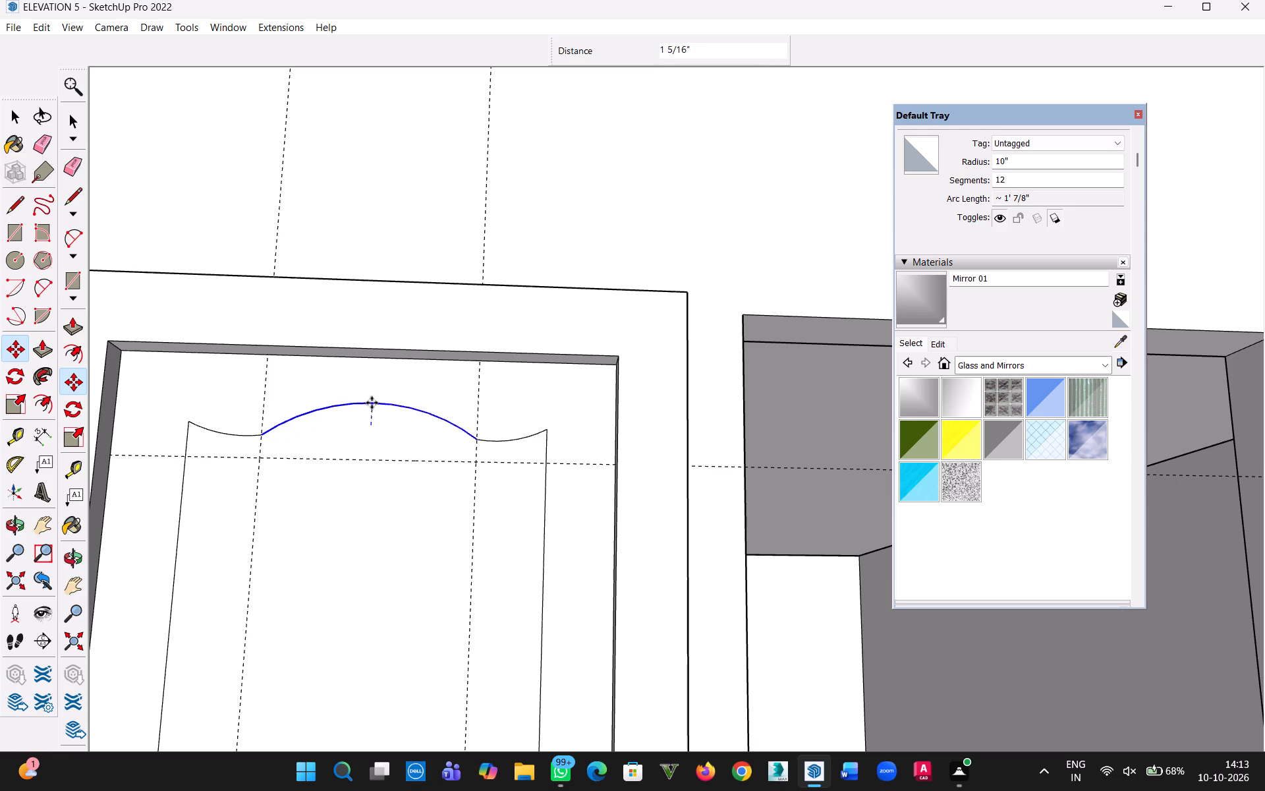
{"action": "left_click", "coordinate": [372, 403]}
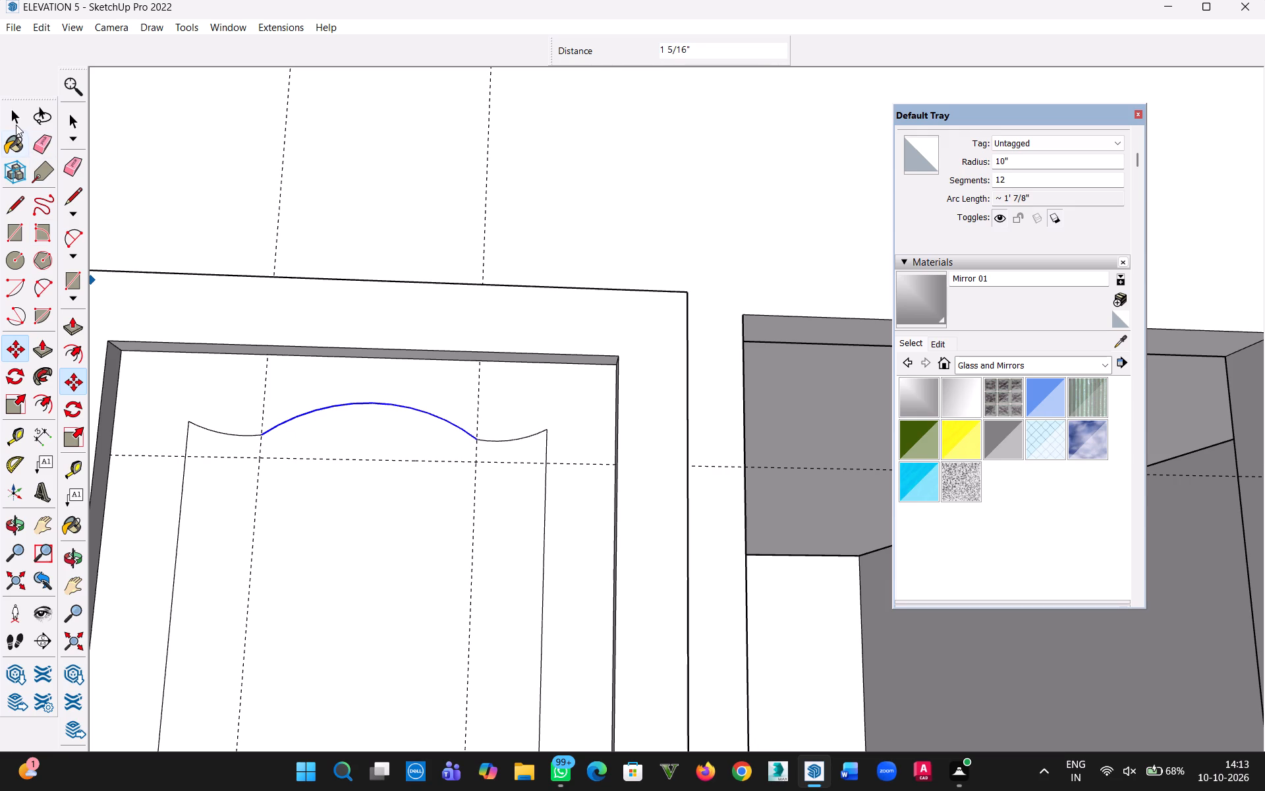
{"action": "left_click", "coordinate": [16, 125]}
{"action": "left_click", "coordinate": [405, 522]}
Delete the horizontal dividing line between the door's upper and lower inner panels.
{"action": "scroll", "coordinate": [383, 540], "scroll_direction": "down", "scroll_amount": 14}
{"action": "middle_click_drag", "start_coordinate": [370, 558], "coordinate": [401, 679]}
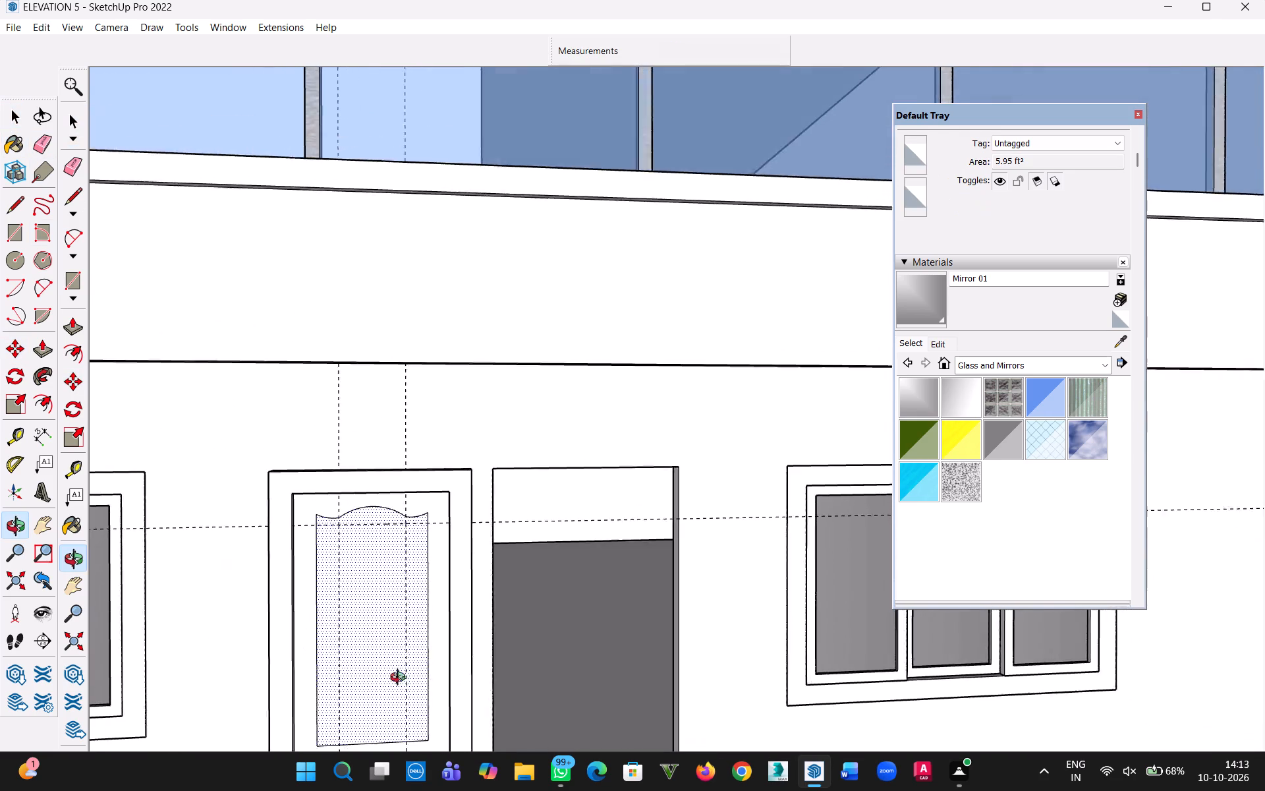
{"action": "middle_click_drag", "start_coordinate": [401, 679], "coordinate": [404, 705]}
{"action": "key", "text": "h"}
{"action": "left_click_drag", "start_coordinate": [401, 691], "coordinate": [368, 385]}
{"action": "middle_click_drag", "start_coordinate": [353, 397], "coordinate": [328, 425]}
{"action": "left_click", "coordinate": [17, 117]}
{"action": "left_click", "coordinate": [514, 468]}
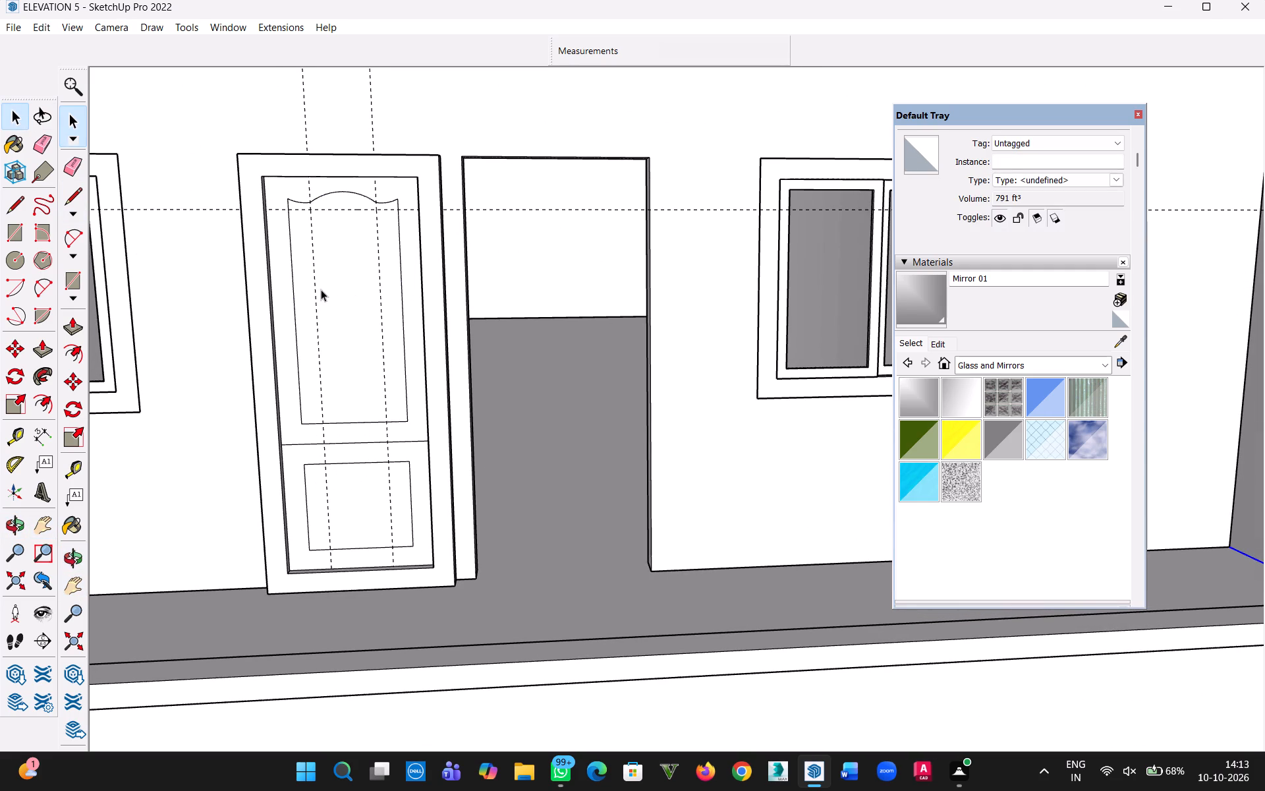
{"action": "left_click", "coordinate": [339, 442]}
{"action": "key", "text": "Delete"}
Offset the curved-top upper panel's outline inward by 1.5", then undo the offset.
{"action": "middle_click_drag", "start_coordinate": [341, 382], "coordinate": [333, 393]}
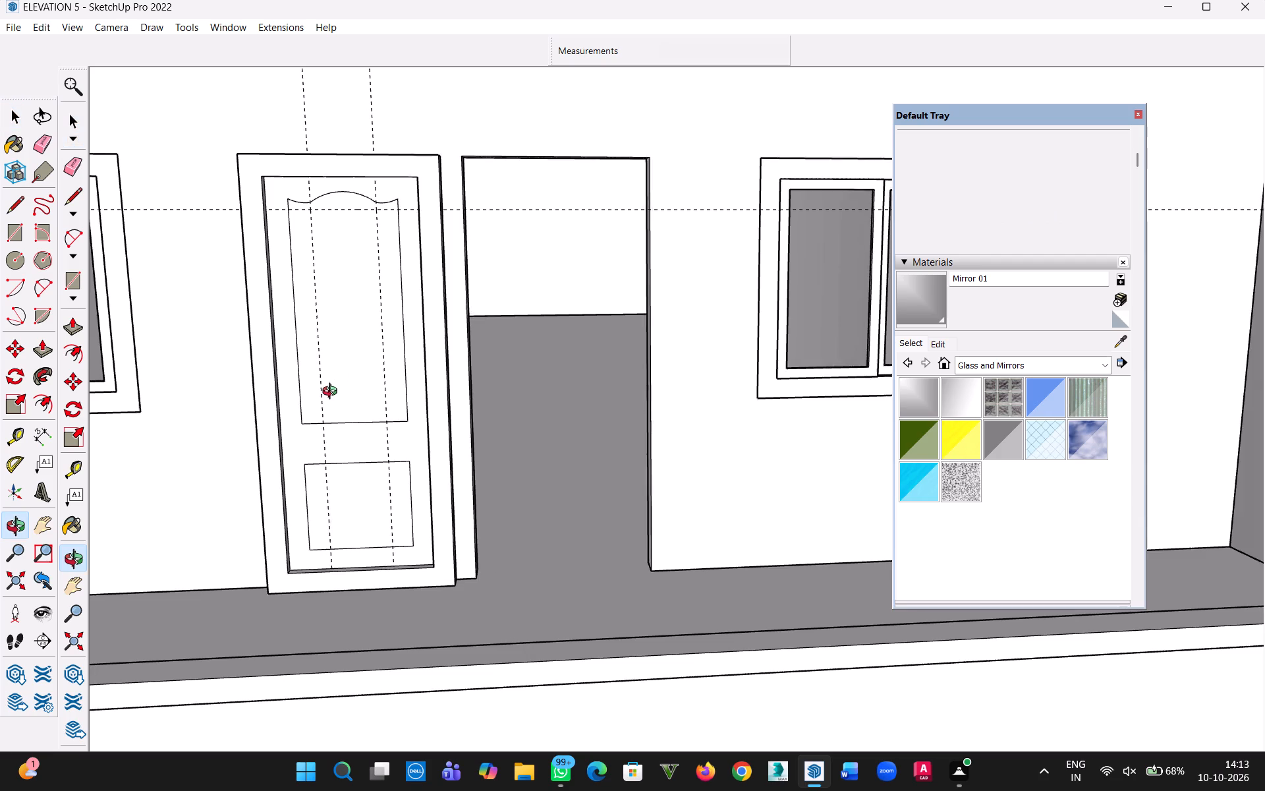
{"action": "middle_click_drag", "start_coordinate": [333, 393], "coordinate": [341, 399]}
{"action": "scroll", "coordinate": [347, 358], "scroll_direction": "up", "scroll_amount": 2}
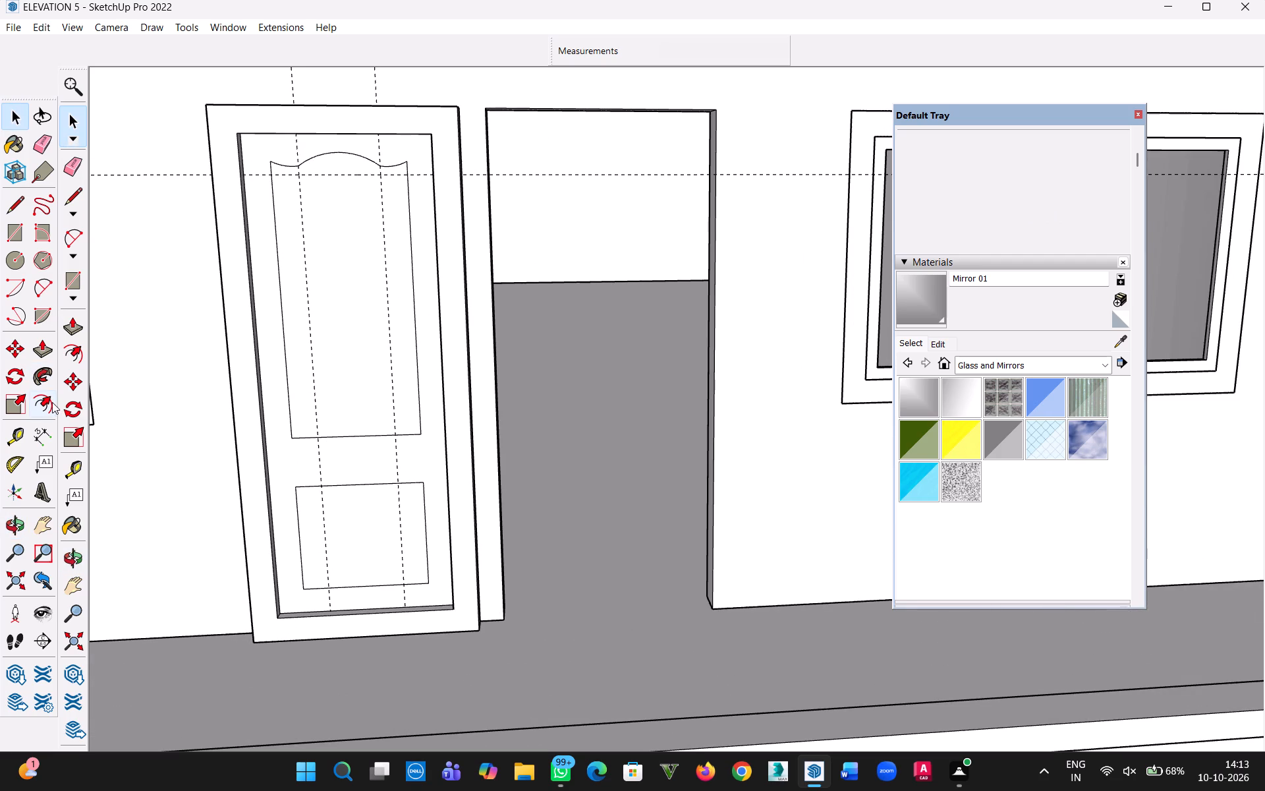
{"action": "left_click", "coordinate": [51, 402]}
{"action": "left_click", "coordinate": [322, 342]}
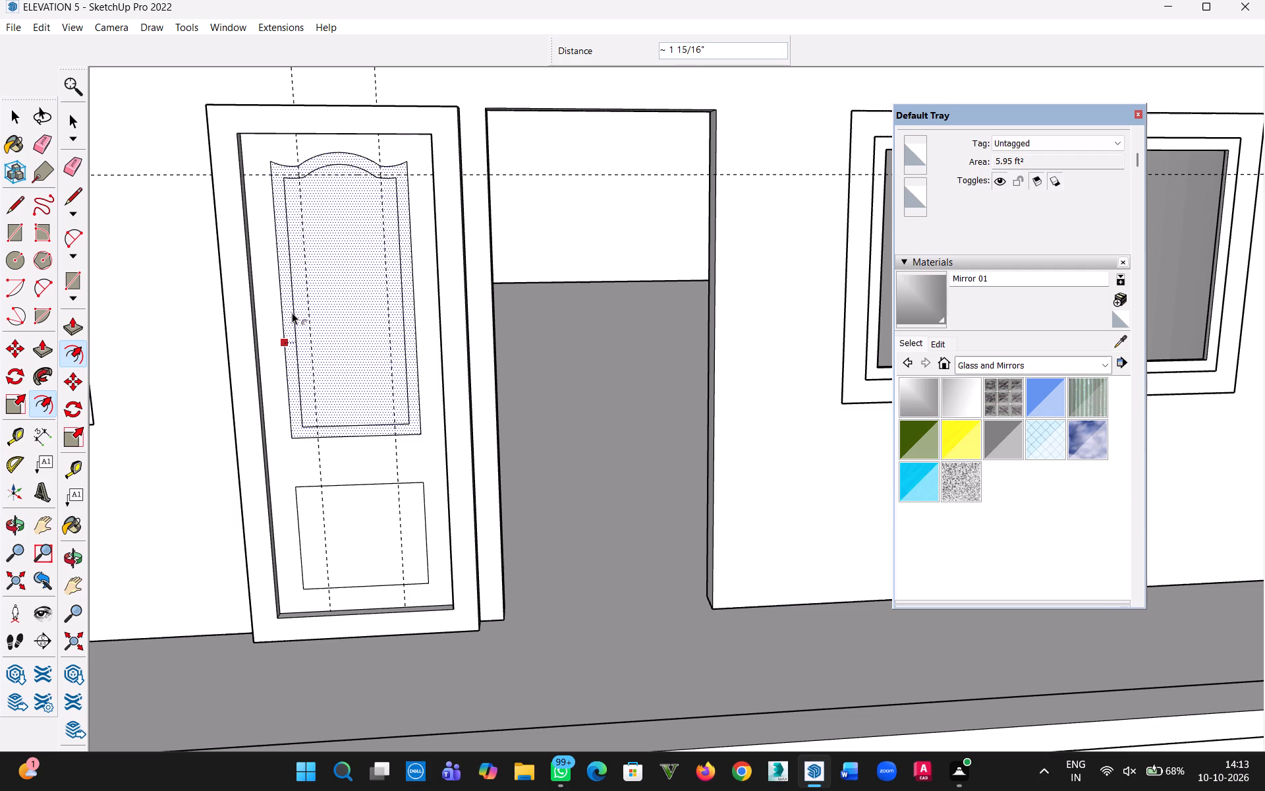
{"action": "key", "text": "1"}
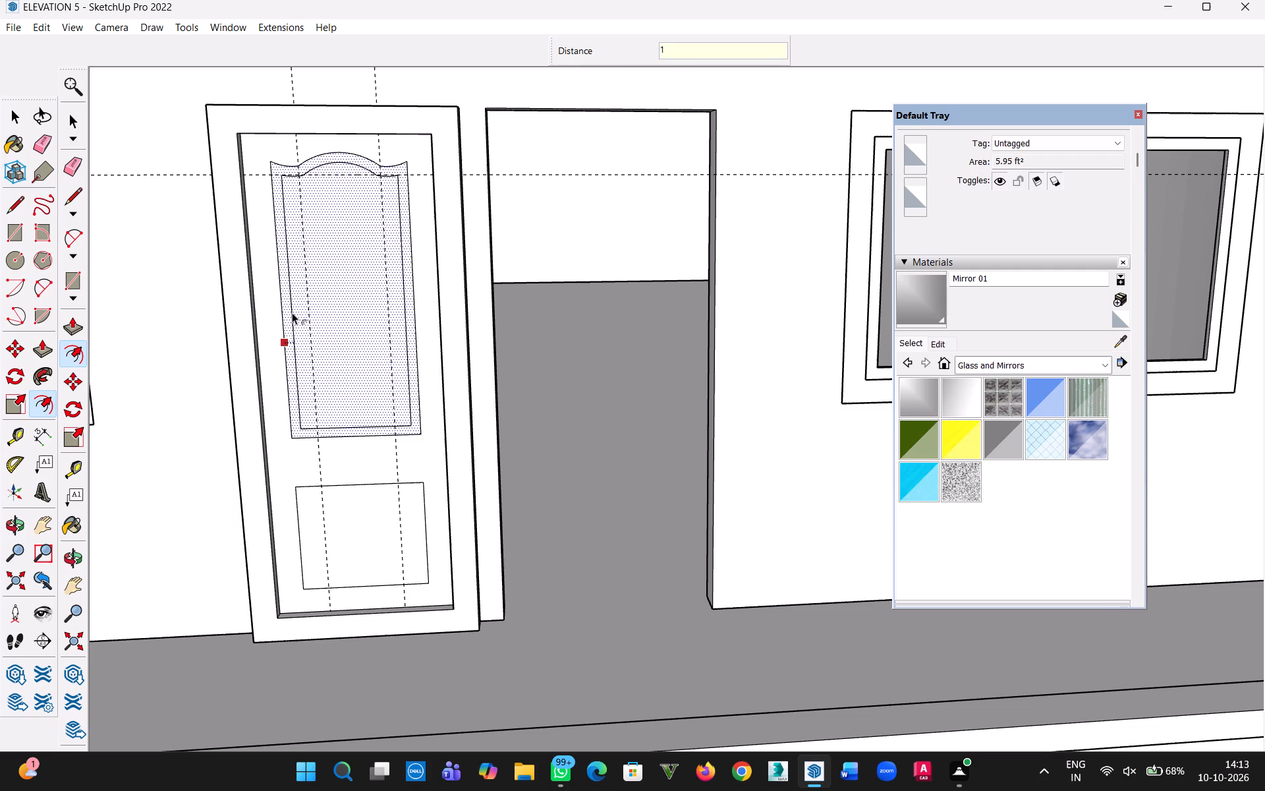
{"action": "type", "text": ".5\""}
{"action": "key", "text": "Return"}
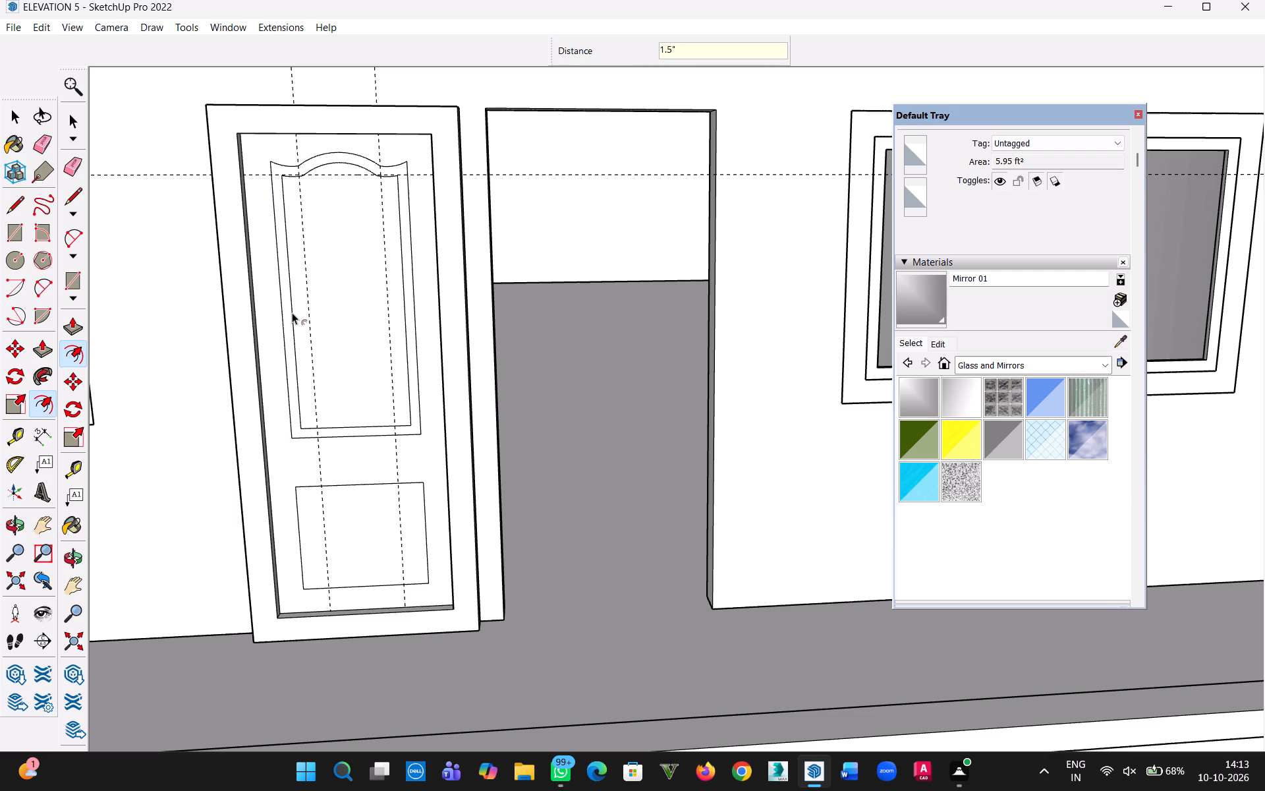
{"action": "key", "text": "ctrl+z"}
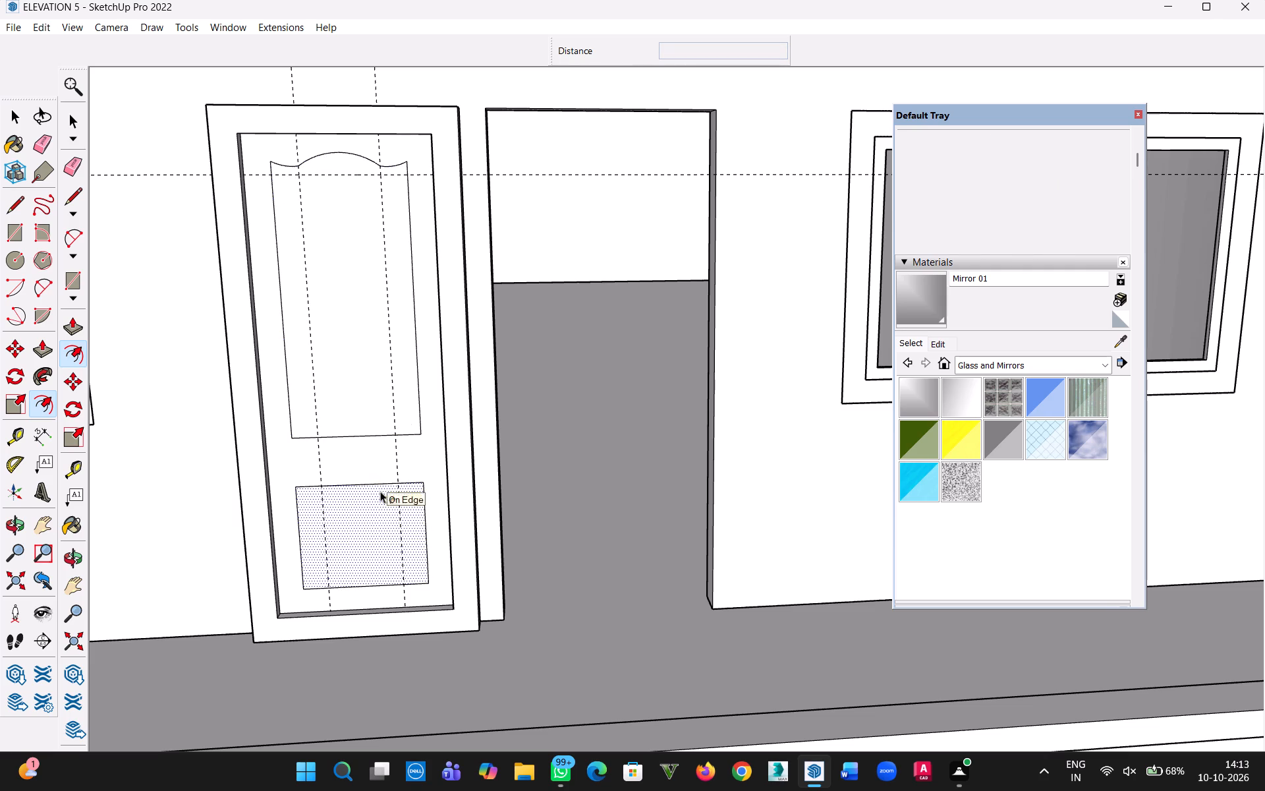
Offset the outlines of the door's upper and lower inner panels inward by 1" each.
{"action": "left_click", "coordinate": [293, 299]}
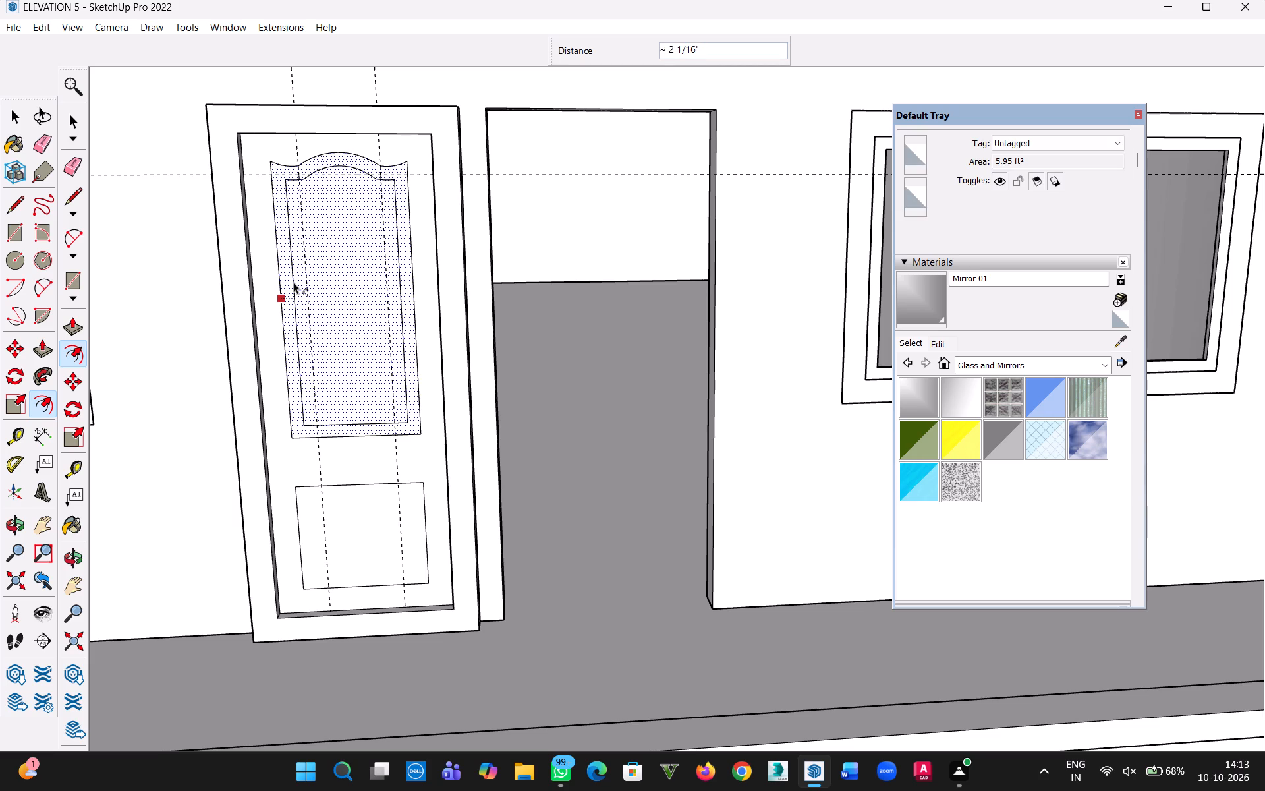
{"action": "type", "text": "1\""}
{"action": "key", "text": "Return"}
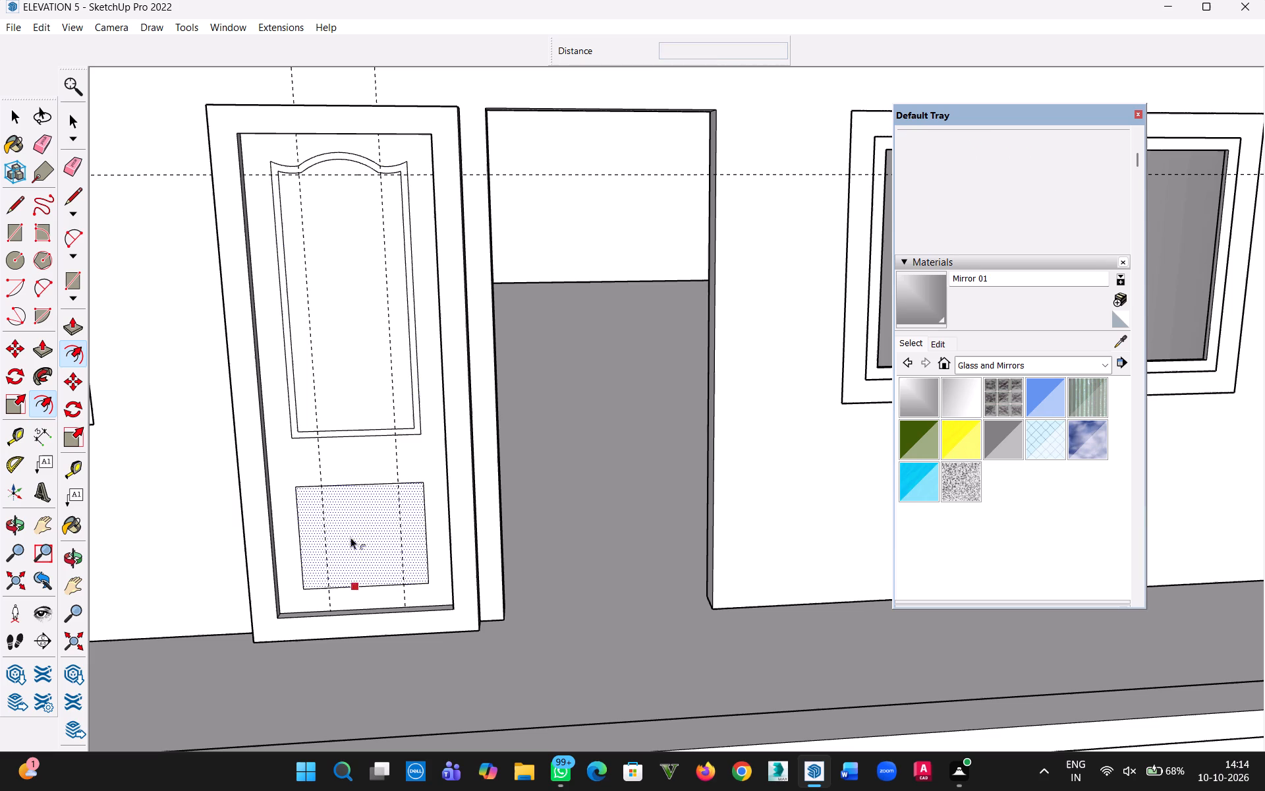
{"action": "left_click", "coordinate": [351, 536]}
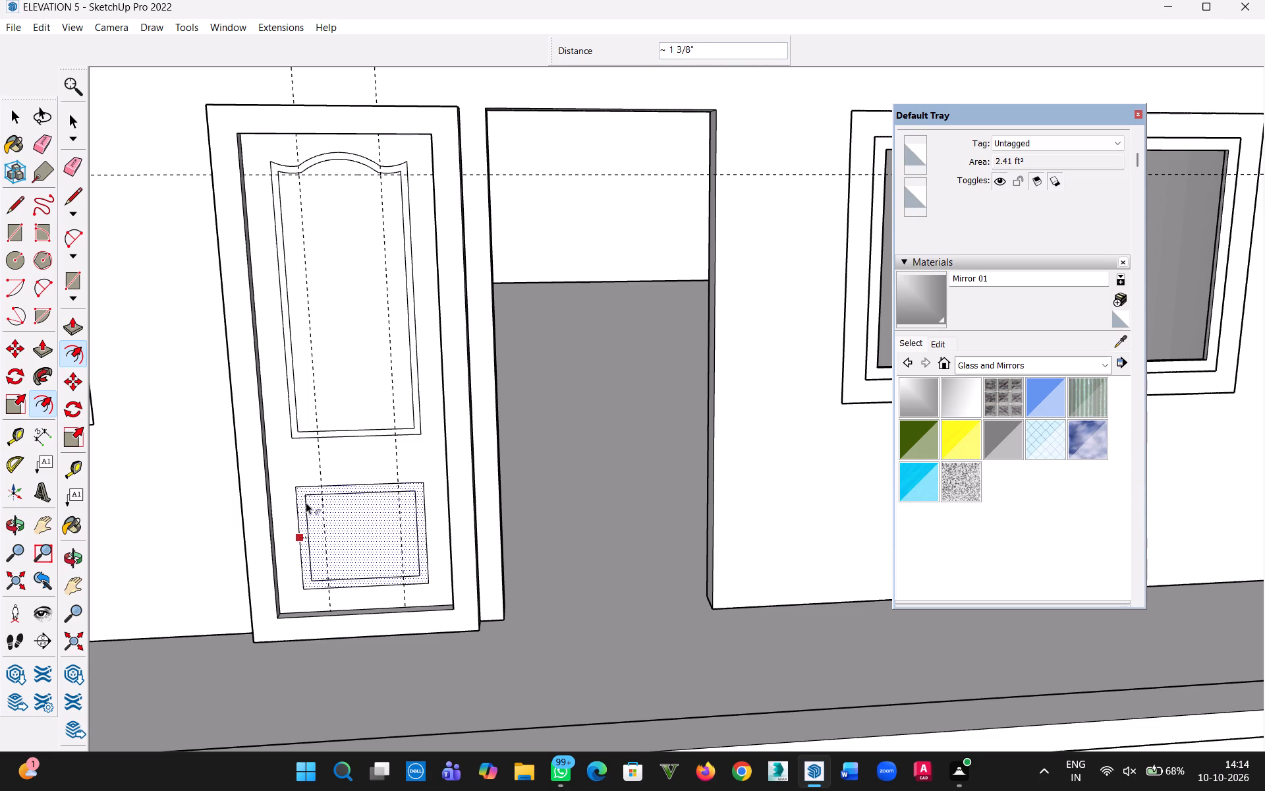
{"action": "type", "text": "1\""}
{"action": "key", "text": "Return"}
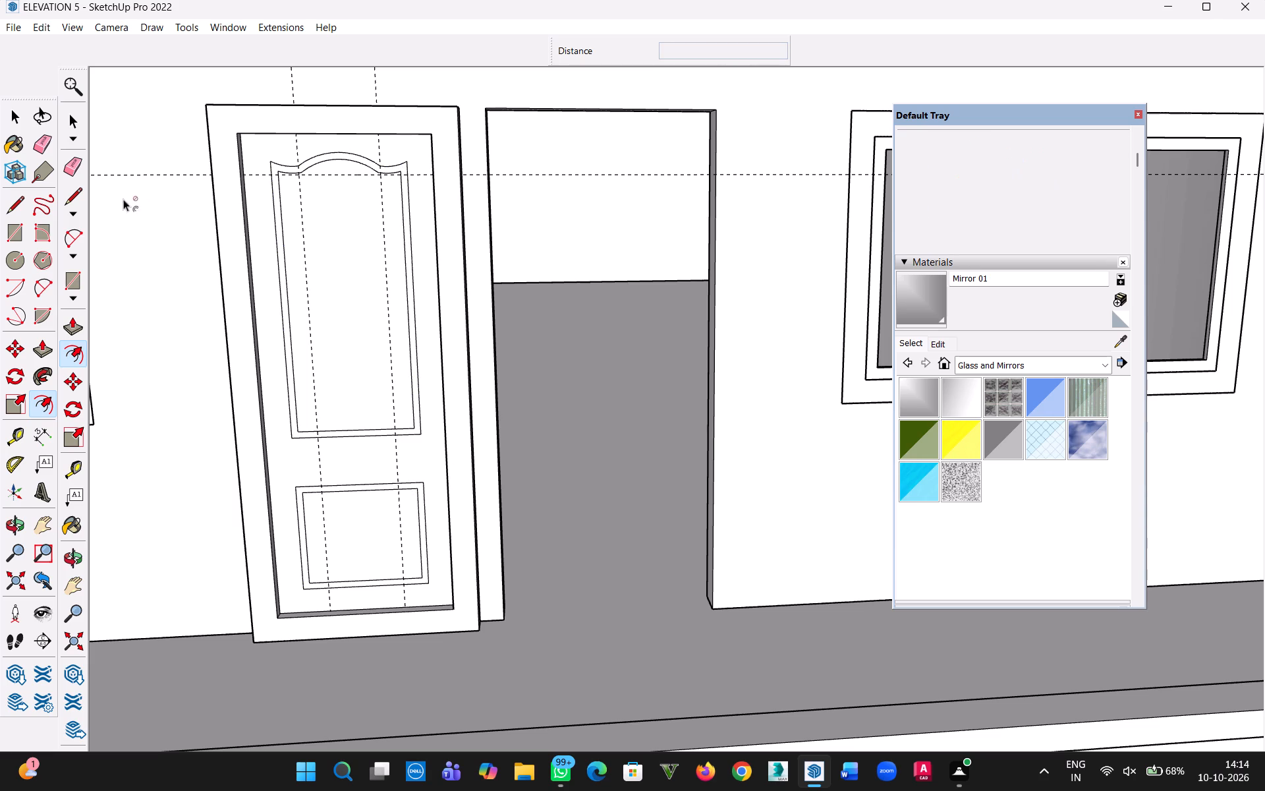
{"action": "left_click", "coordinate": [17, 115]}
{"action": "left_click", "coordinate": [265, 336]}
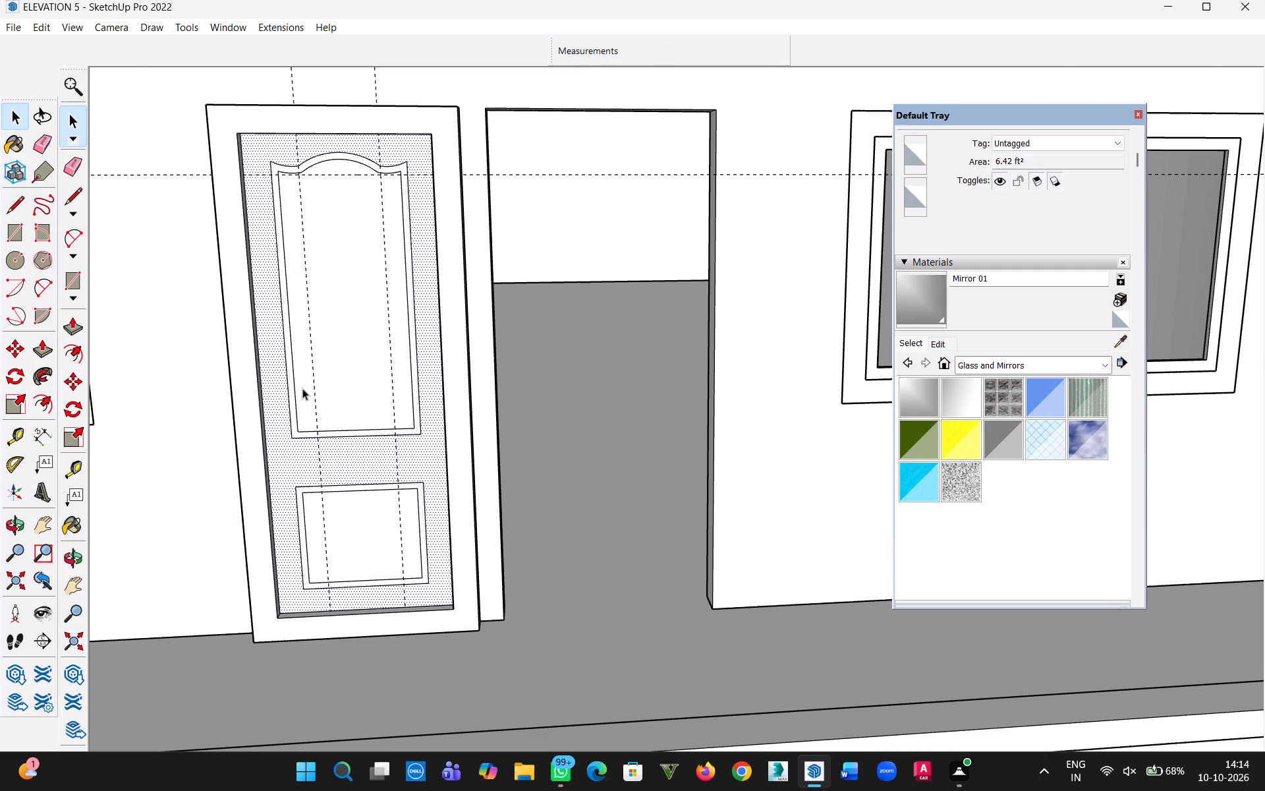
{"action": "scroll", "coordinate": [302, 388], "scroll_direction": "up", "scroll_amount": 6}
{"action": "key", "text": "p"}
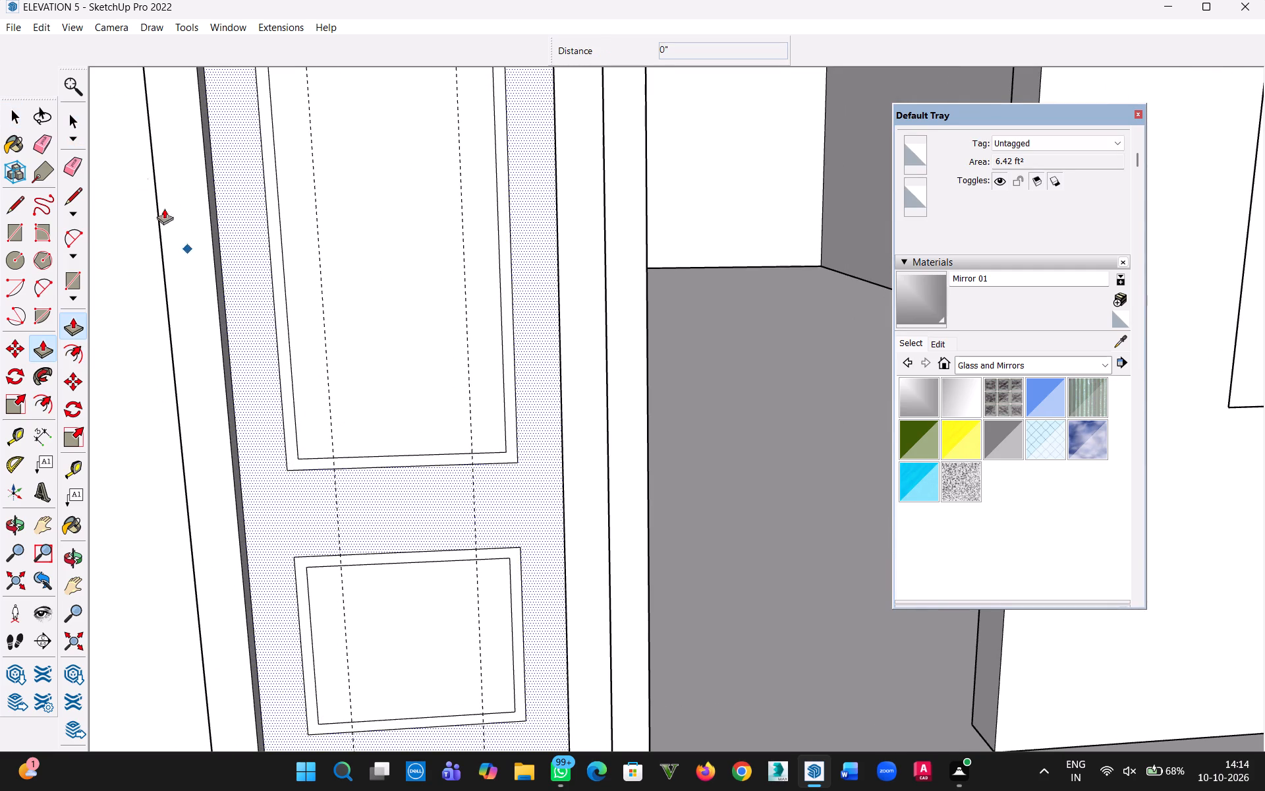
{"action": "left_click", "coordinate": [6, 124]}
Recess the narrow border strip around the curved-top upper panel by 1" with Push/Pull.
{"action": "left_click", "coordinate": [287, 385]}
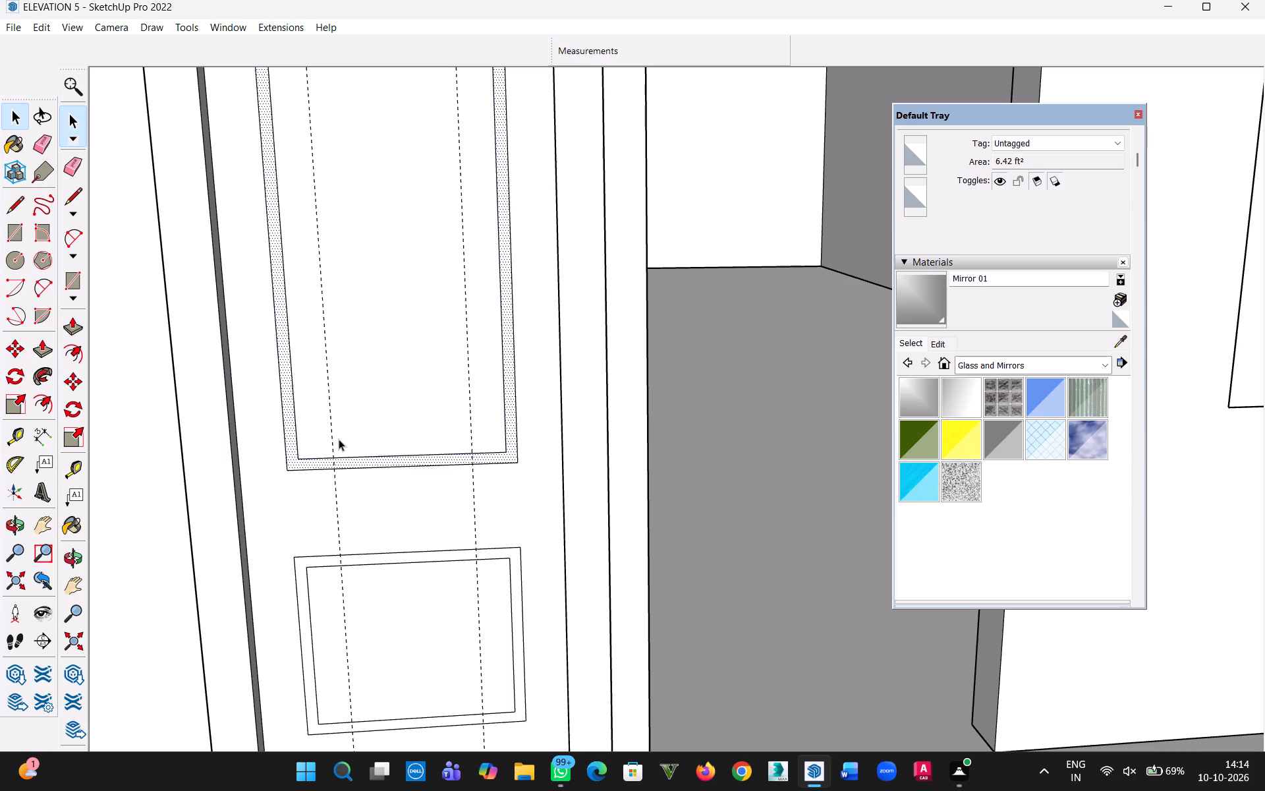
{"action": "key", "text": "p"}
{"action": "scroll", "coordinate": [298, 399], "scroll_direction": "up", "scroll_amount": 3}
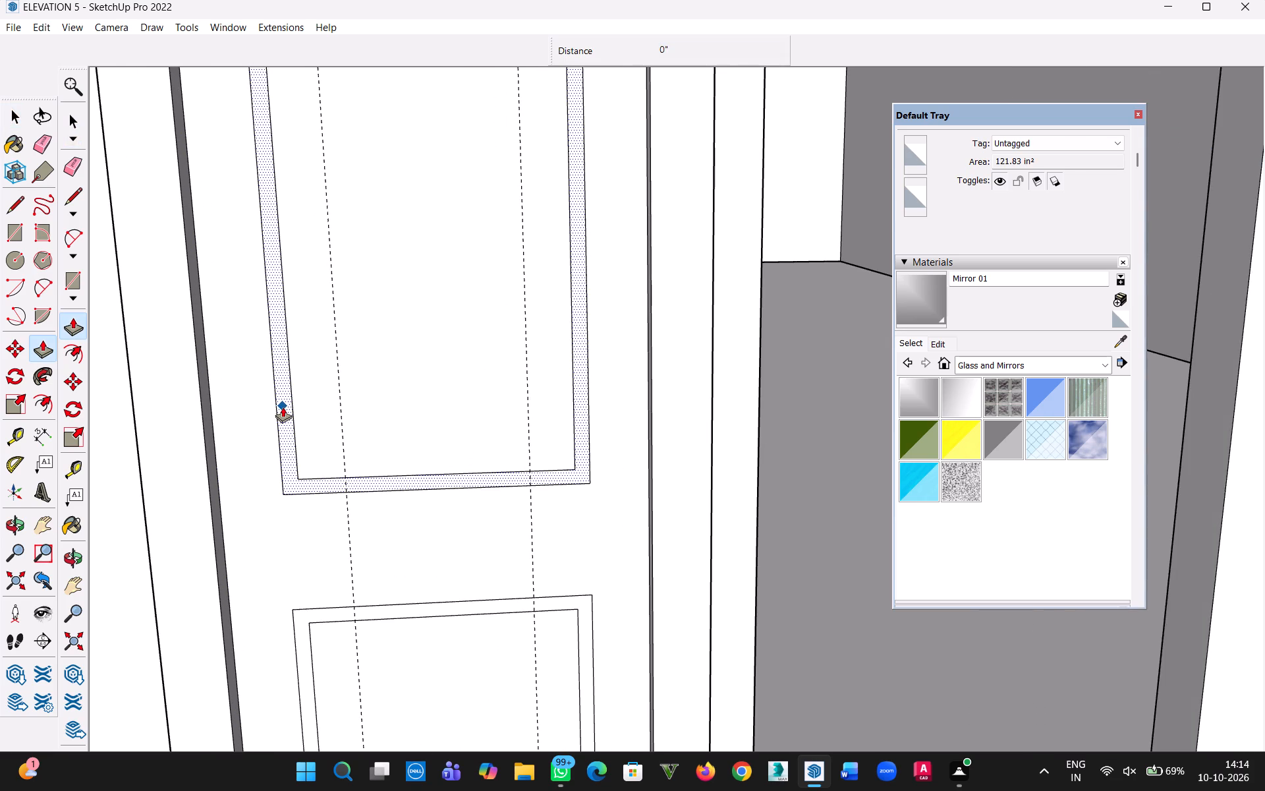
{"action": "left_click", "coordinate": [283, 407]}
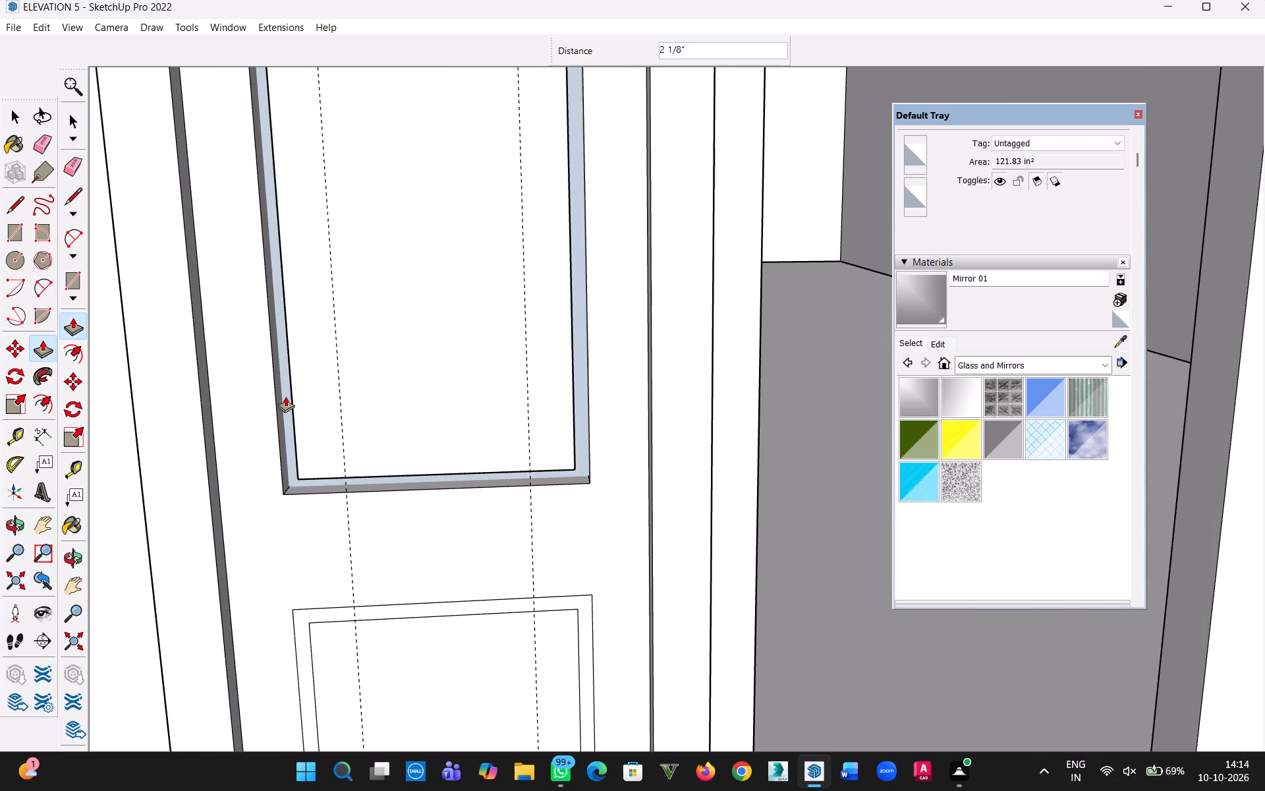
{"action": "type", "text": "1\""}
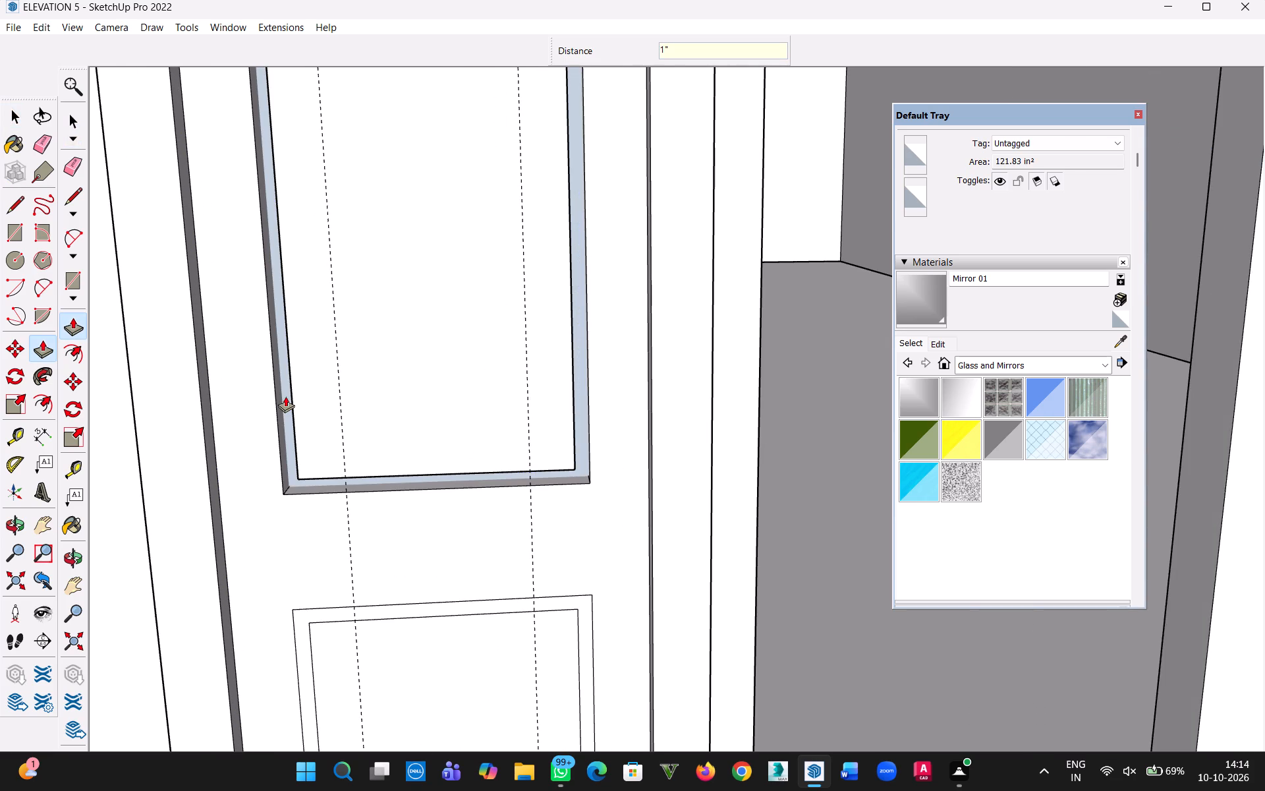
{"action": "key", "text": "Return"}
Apply the same 1" Push/Pull recess to the border strip around the door's lower panel.
{"action": "scroll", "coordinate": [352, 583], "scroll_direction": "up", "scroll_amount": 3}
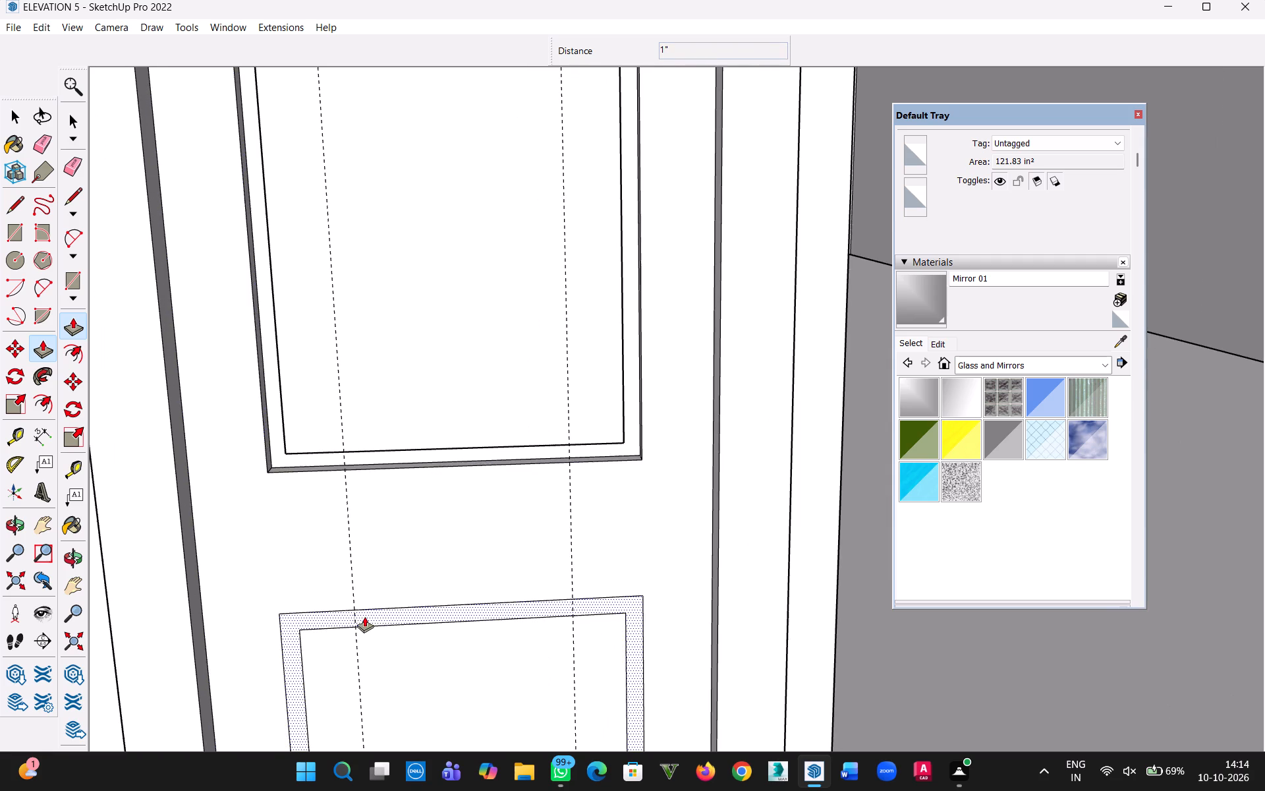
{"action": "double_click", "coordinate": [387, 618]}
{"action": "scroll", "coordinate": [291, 571], "scroll_direction": "down", "scroll_amount": 8}
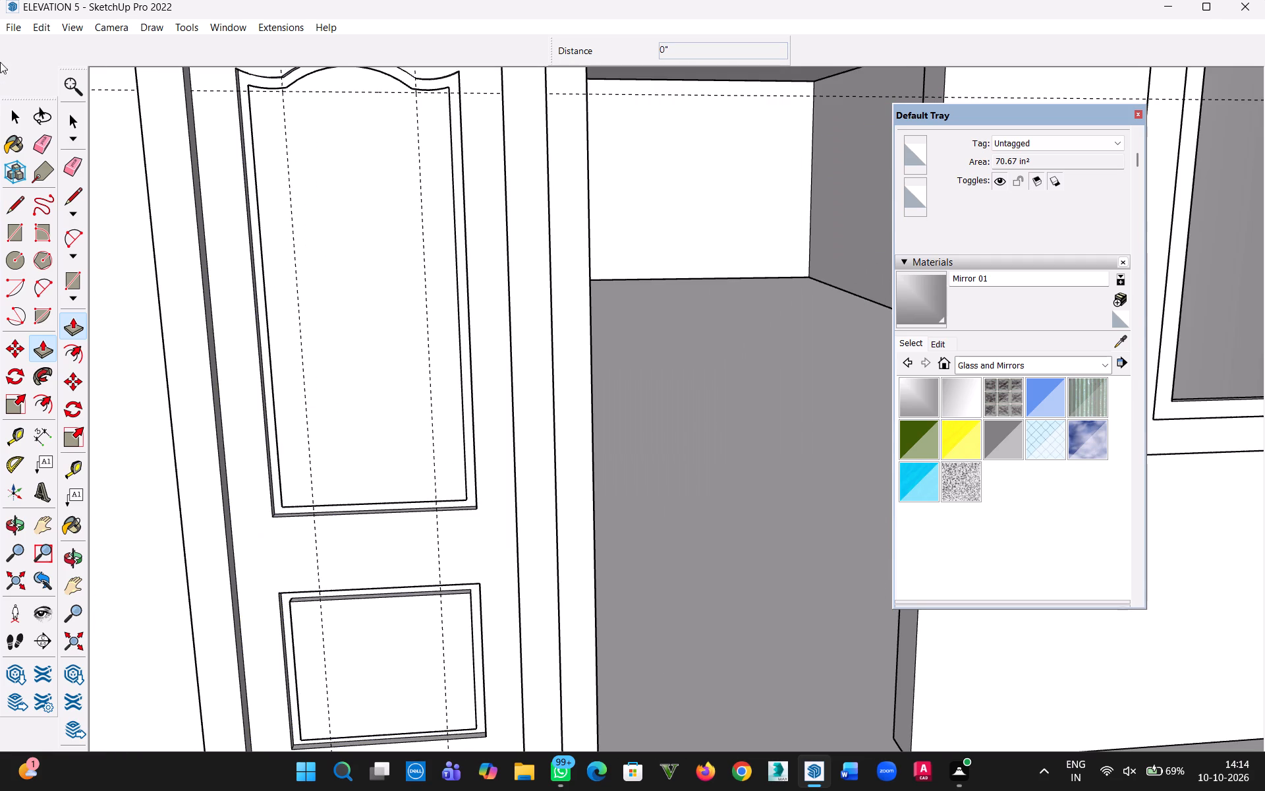
{"action": "left_click", "coordinate": [10, 115]}
{"action": "left_click", "coordinate": [530, 432]}
{"action": "scroll", "coordinate": [552, 533], "scroll_direction": "down", "scroll_amount": 9}
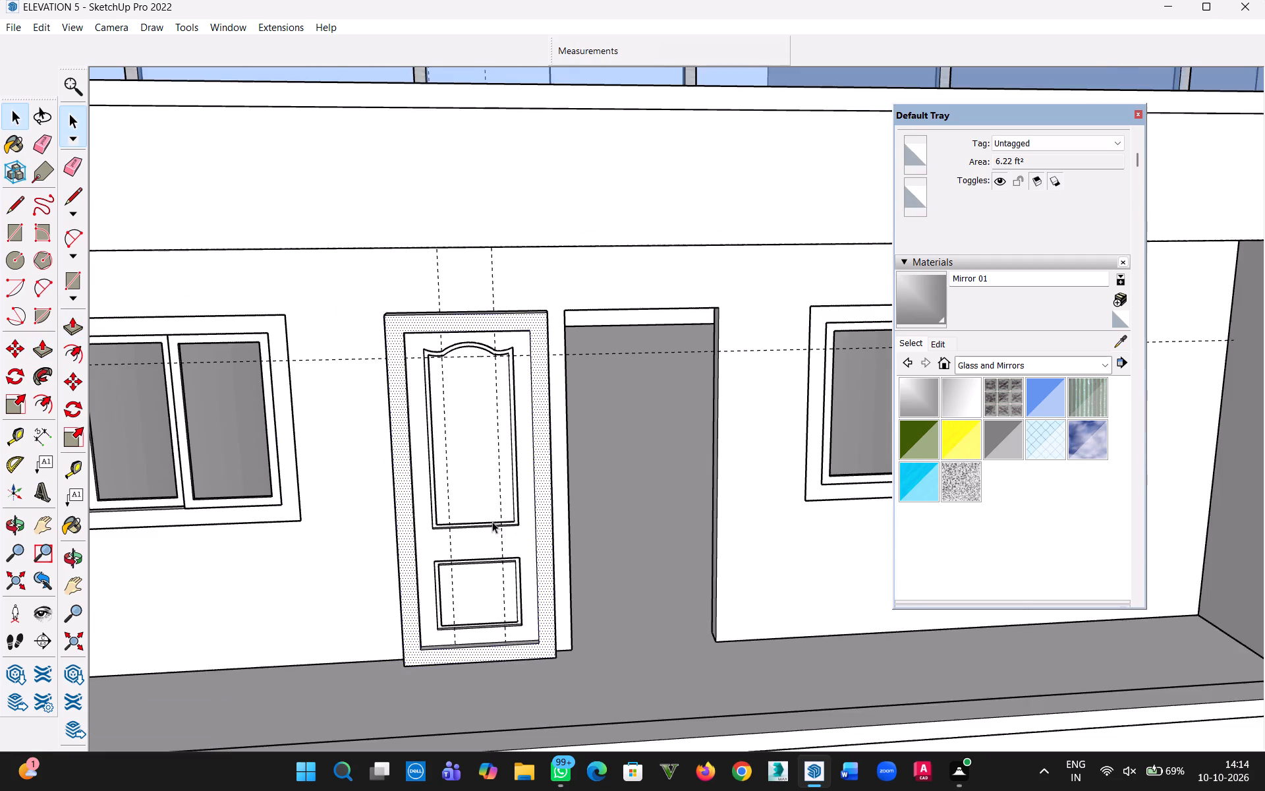
Delete all the construction guides from the model.
{"action": "scroll", "coordinate": [492, 521], "scroll_direction": "down", "scroll_amount": 5}
{"action": "scroll", "coordinate": [516, 521], "scroll_direction": "up", "scroll_amount": 5}
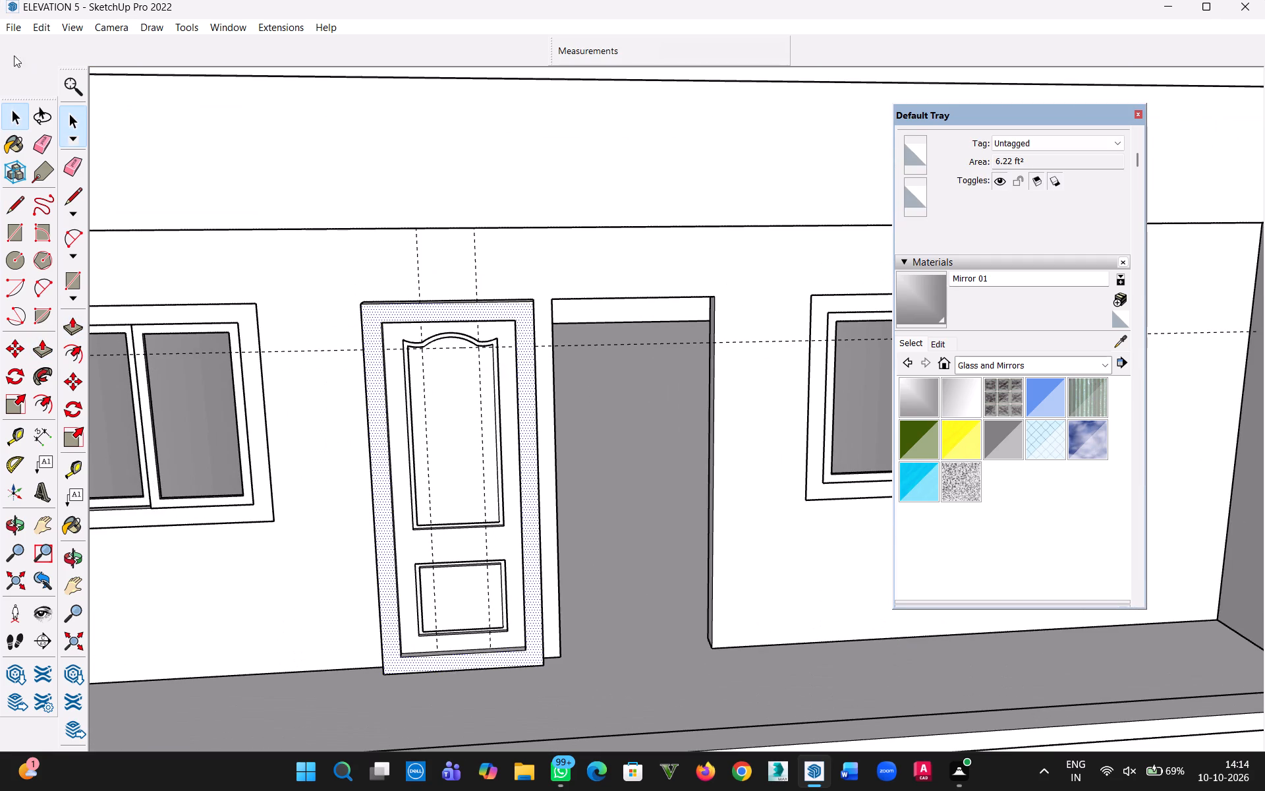
{"action": "left_click", "coordinate": [11, 27]}
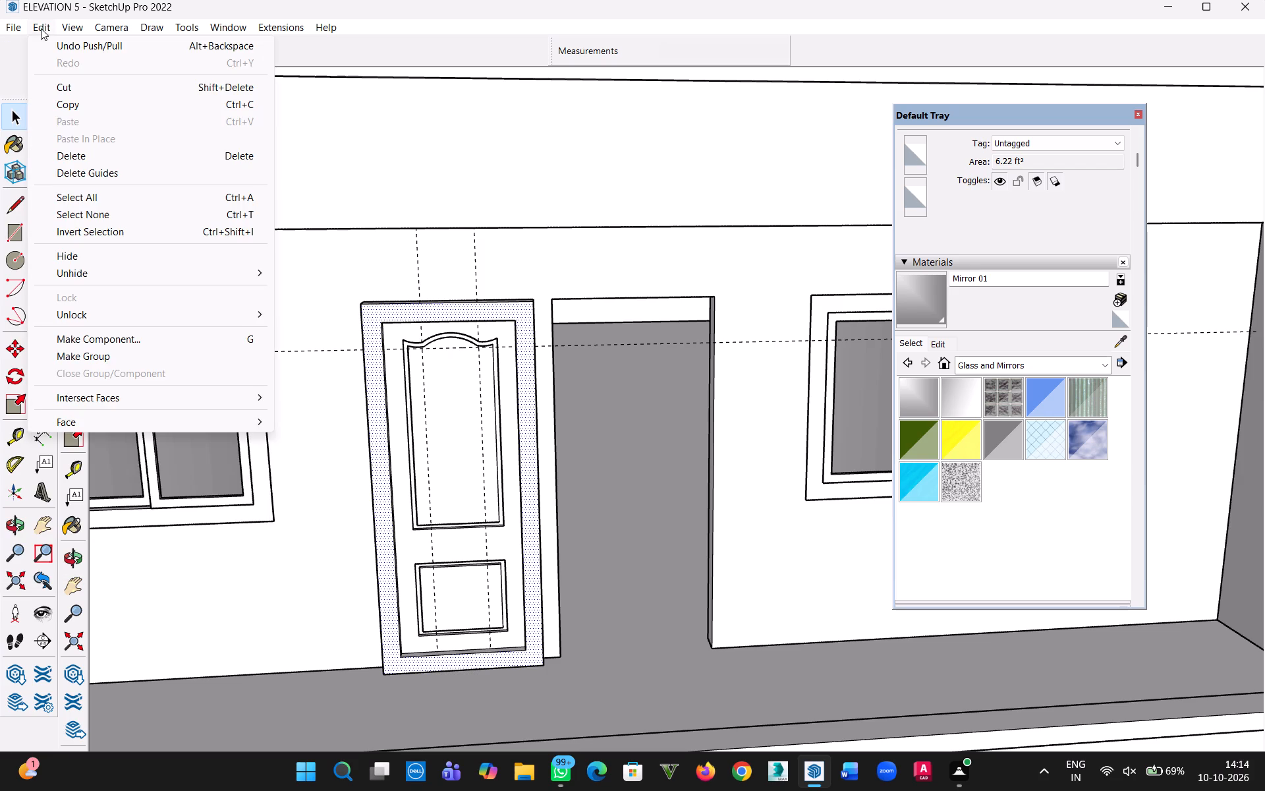
{"action": "left_click", "coordinate": [115, 173]}
Make a group of the entire left balcony door, including its frame and both inner panels.
{"action": "left_click", "coordinate": [561, 475]}
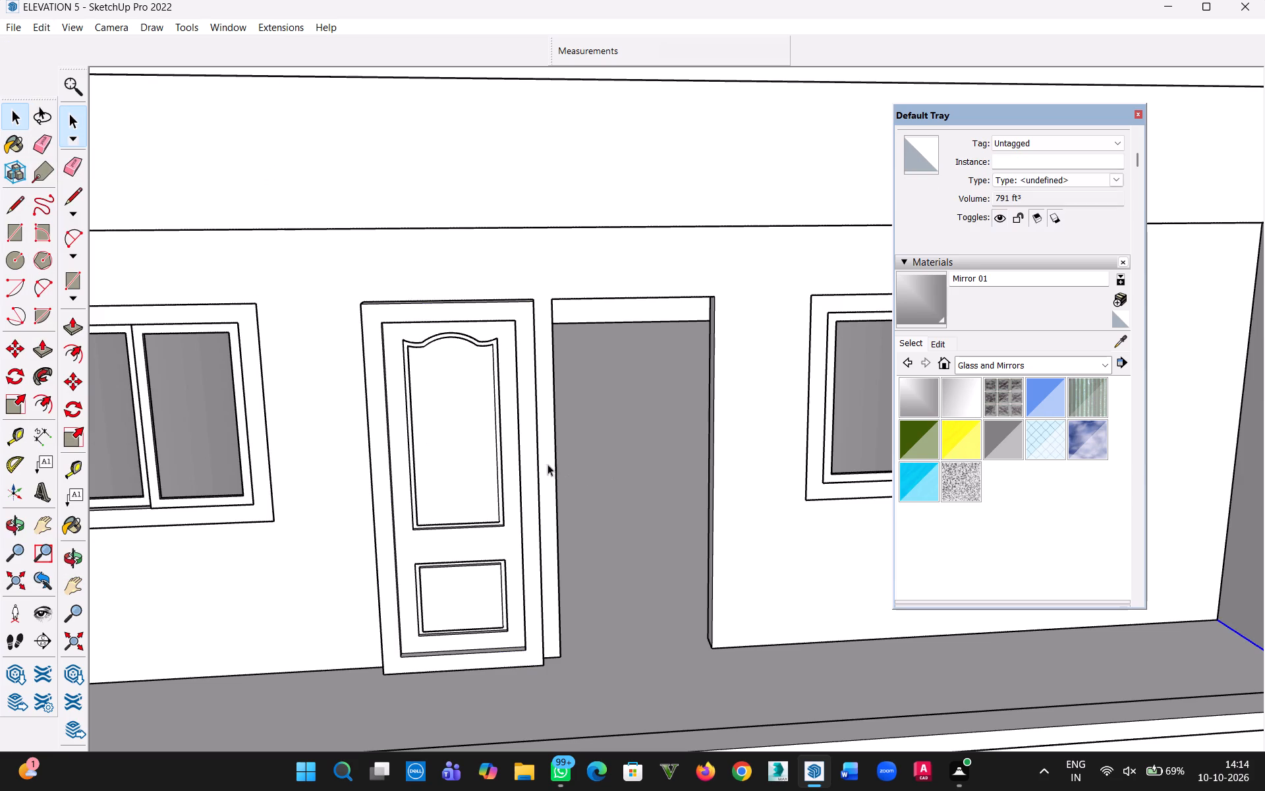
{"action": "triple_click", "coordinate": [523, 459]}
{"action": "right_click", "coordinate": [507, 461]}
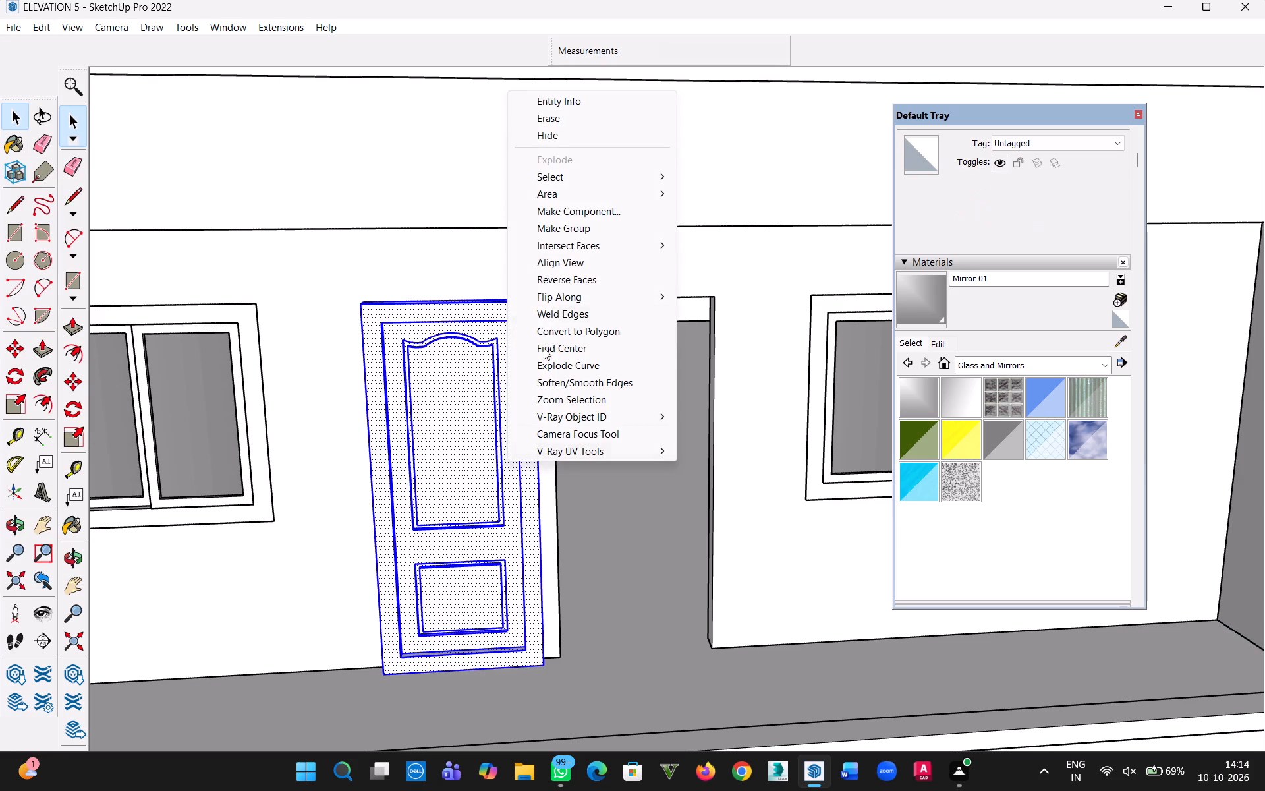
{"action": "left_click", "coordinate": [567, 225]}
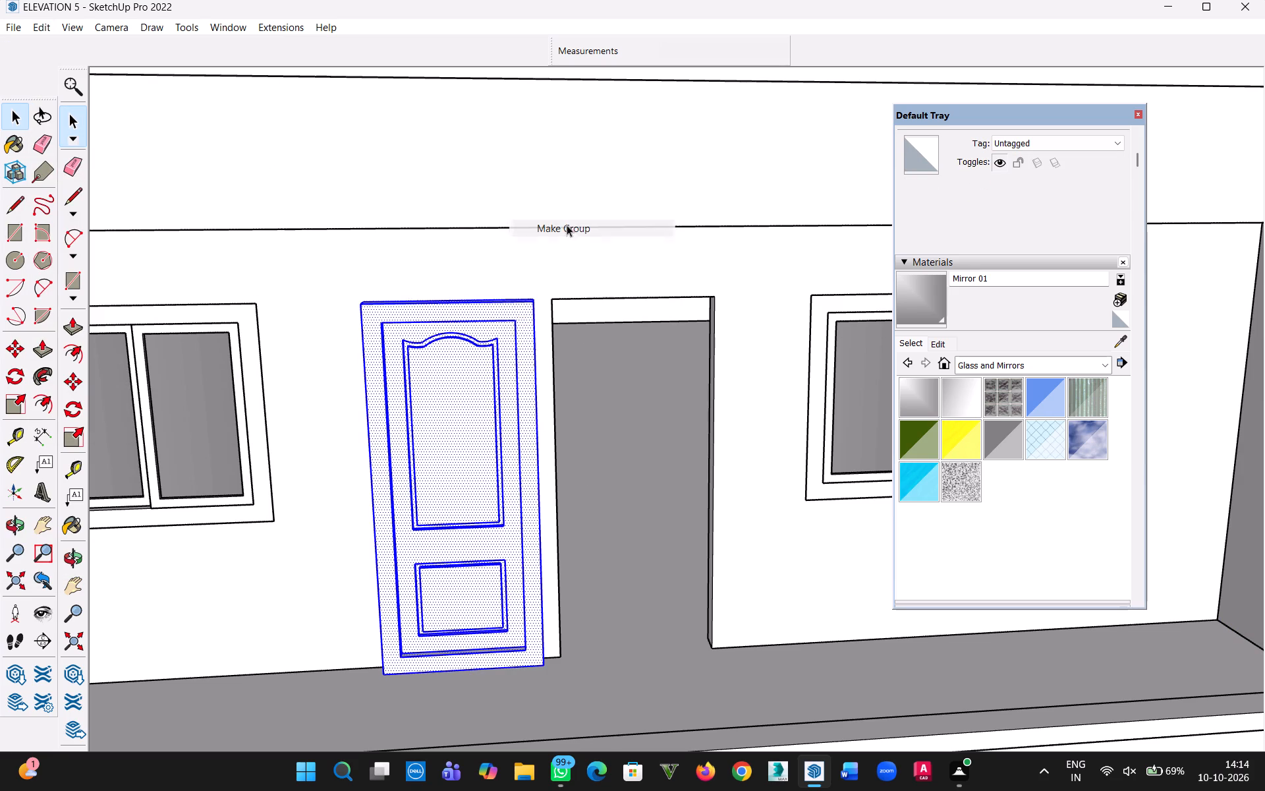
Move the grouped door back 4" into its opening so its front face is flush with the wall.
{"action": "middle_click_drag", "start_coordinate": [523, 616], "coordinate": [270, 614]}
{"action": "scroll", "coordinate": [544, 542], "scroll_direction": "up", "scroll_amount": 2}
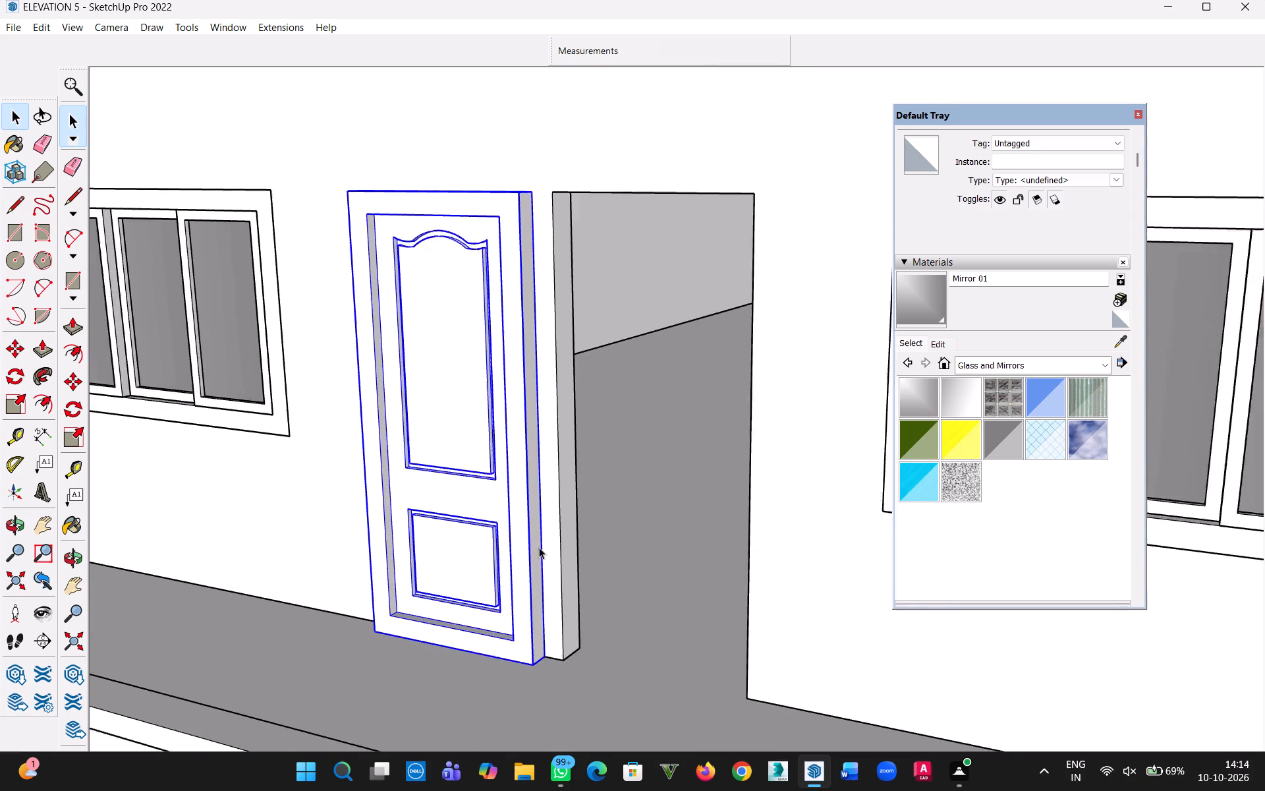
{"action": "scroll", "coordinate": [539, 547], "scroll_direction": "up", "scroll_amount": 2}
{"action": "key", "text": "m"}
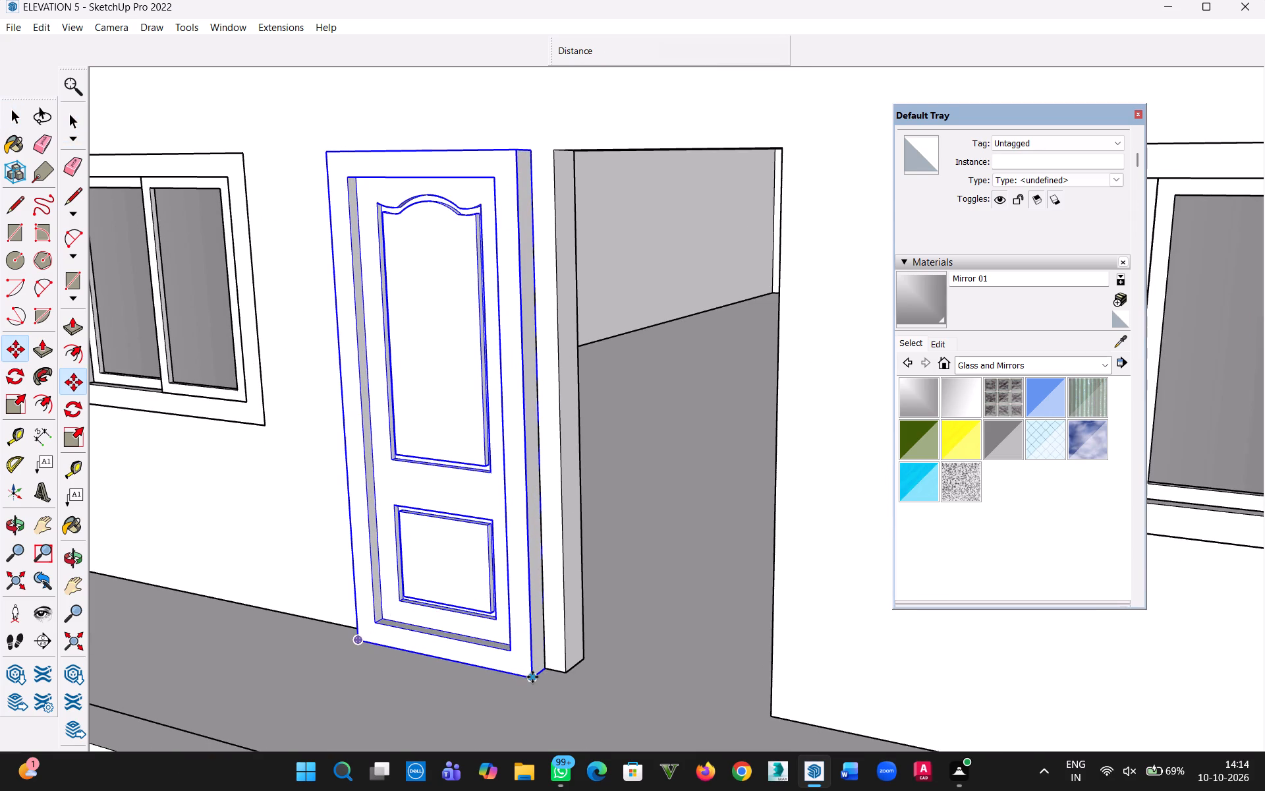
{"action": "left_click", "coordinate": [532, 677]}
{"action": "left_click", "coordinate": [549, 660]}
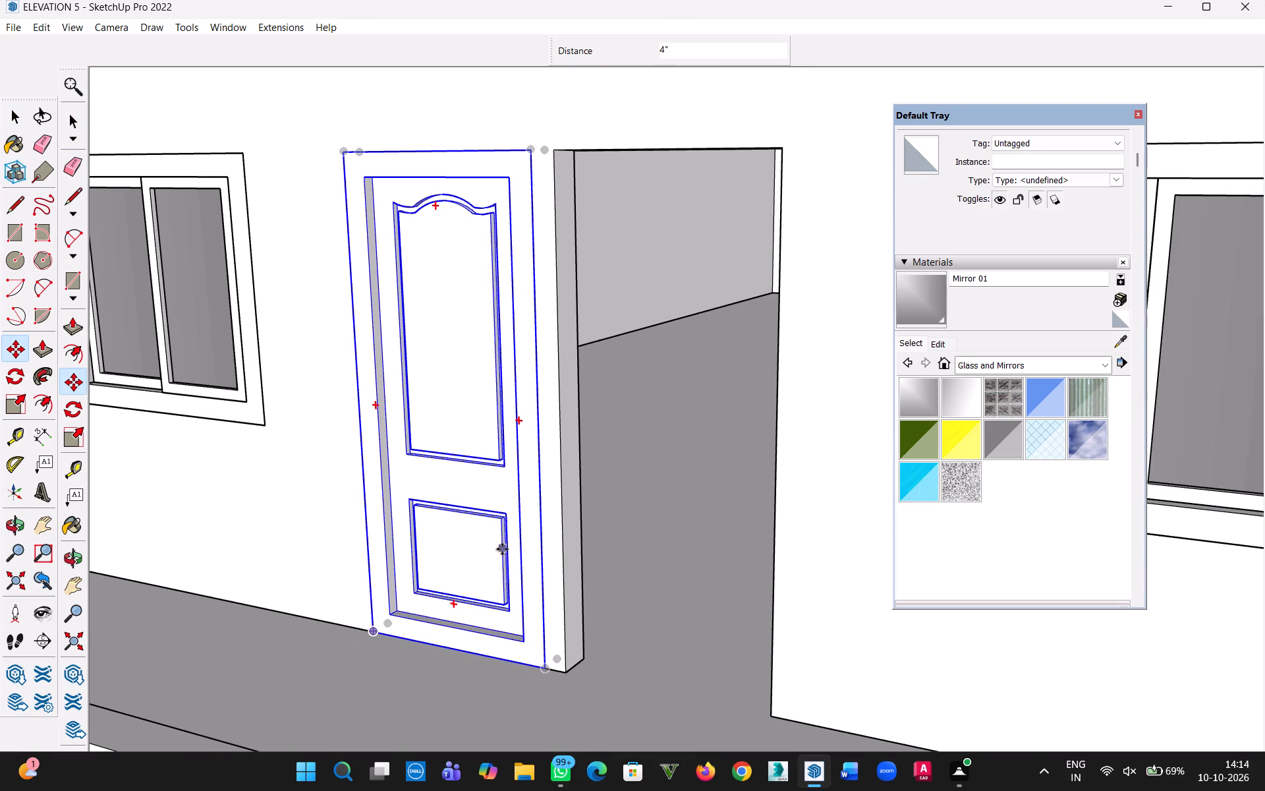
Copy the door group 3' 4" sideways into the adjacent empty door opening.
{"action": "left_click", "coordinate": [541, 669]}
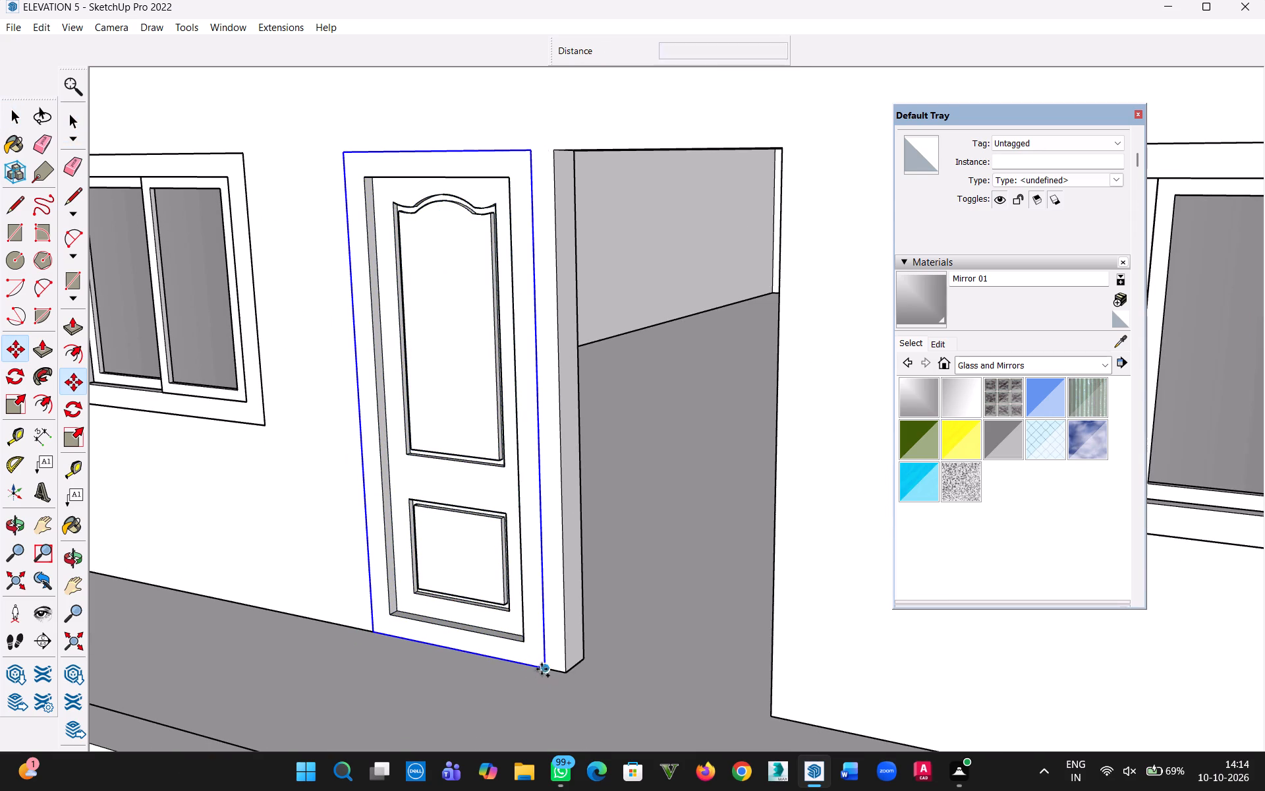
{"action": "left_click", "coordinate": [773, 717]}
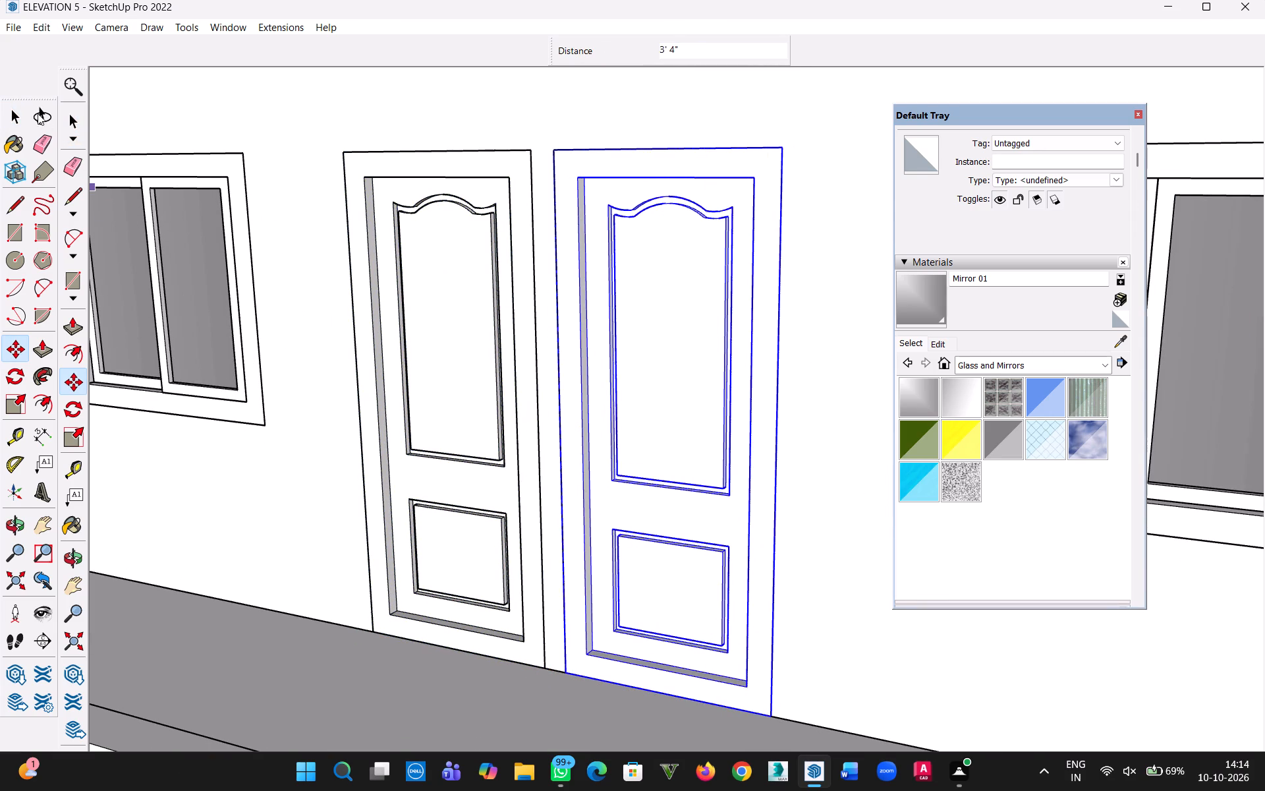
{"action": "left_click", "coordinate": [13, 113]}
Examine the whole building elevation with both balcony doors in place, from the front and from above.
{"action": "scroll", "coordinate": [499, 542], "scroll_direction": "down", "scroll_amount": 10}
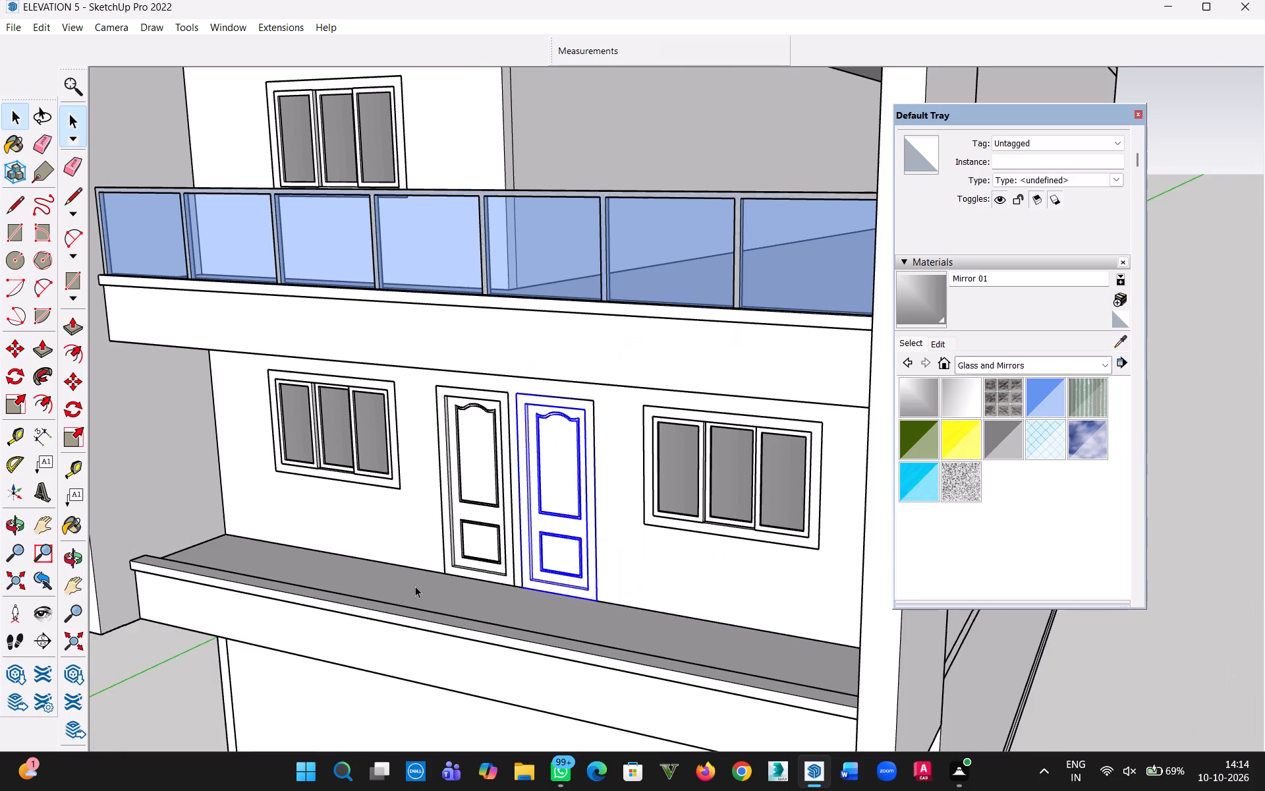
{"action": "left_click", "coordinate": [413, 587]}
{"action": "scroll", "coordinate": [396, 559], "scroll_direction": "down", "scroll_amount": 5}
{"action": "middle_click_drag", "start_coordinate": [400, 560], "coordinate": [639, 523]}
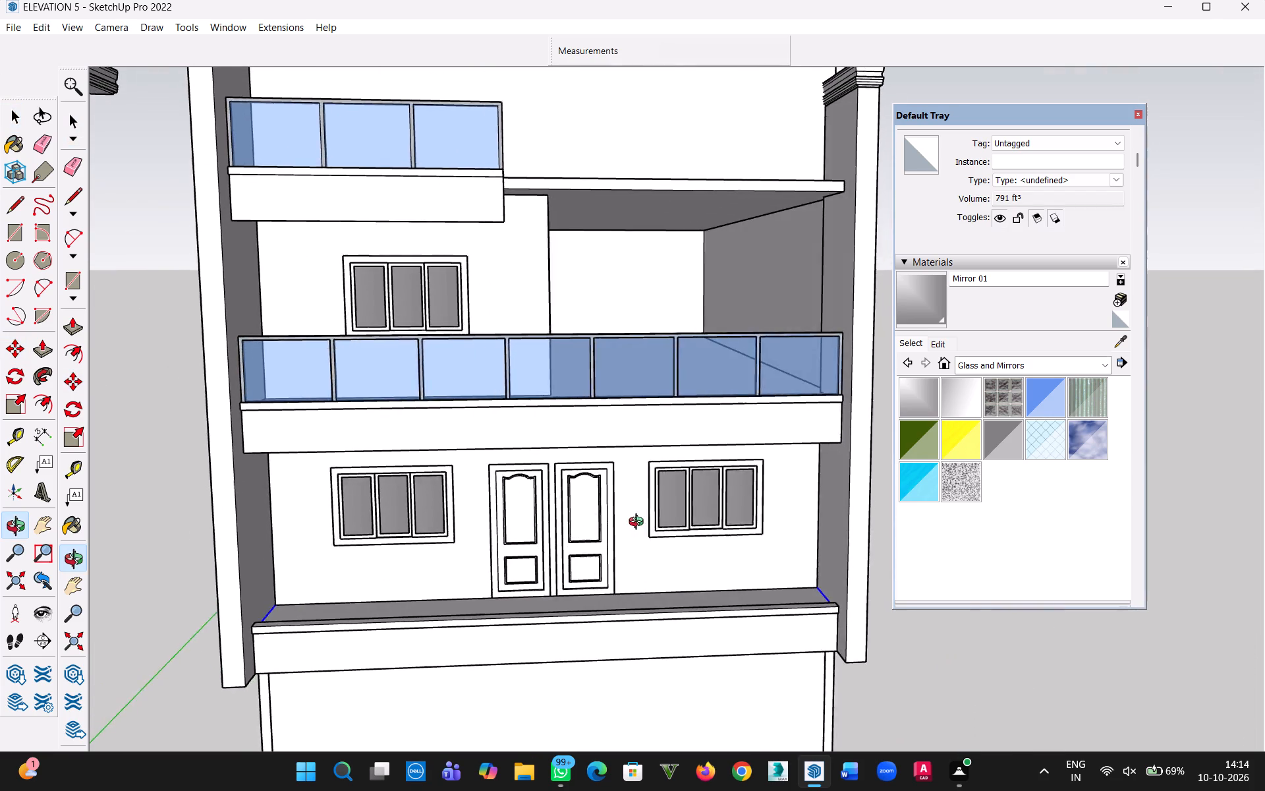
{"action": "middle_click_drag", "start_coordinate": [639, 523], "coordinate": [580, 535]}
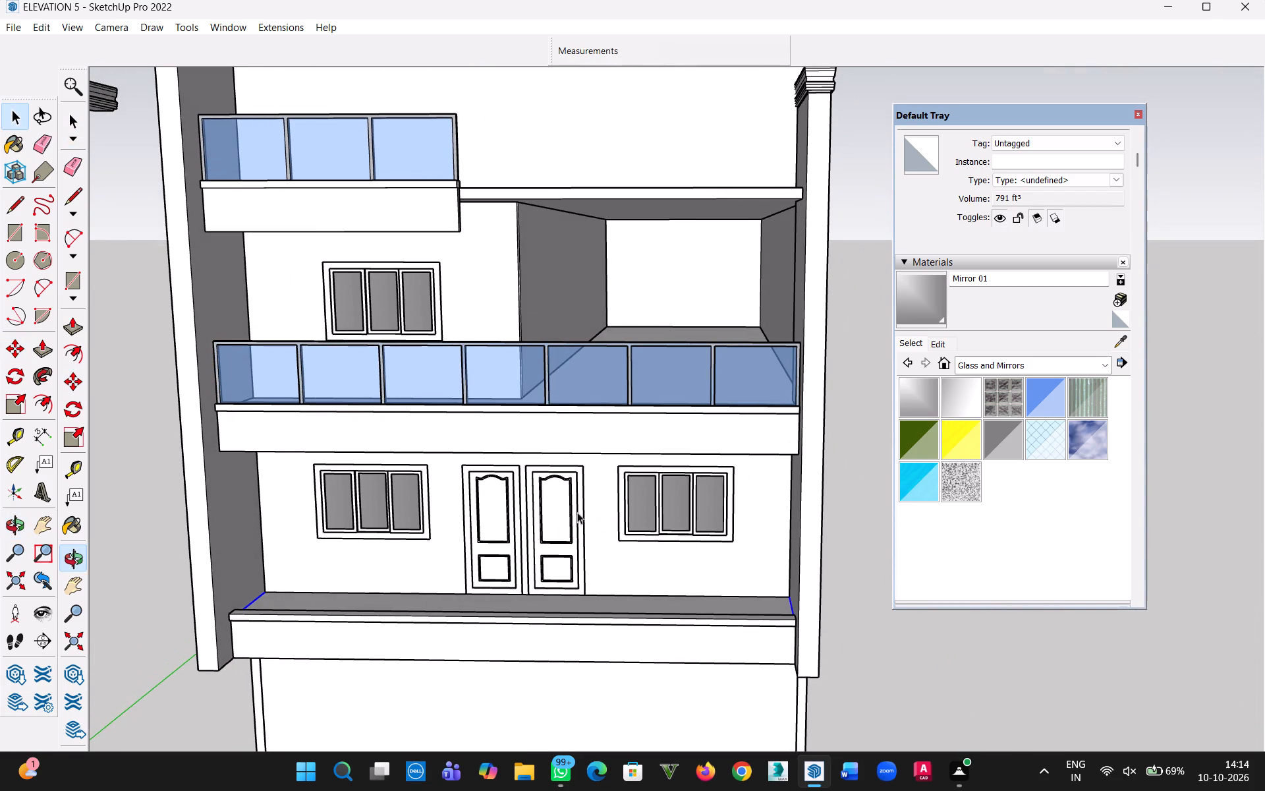
{"action": "scroll", "coordinate": [573, 508], "scroll_direction": "down", "scroll_amount": 9}
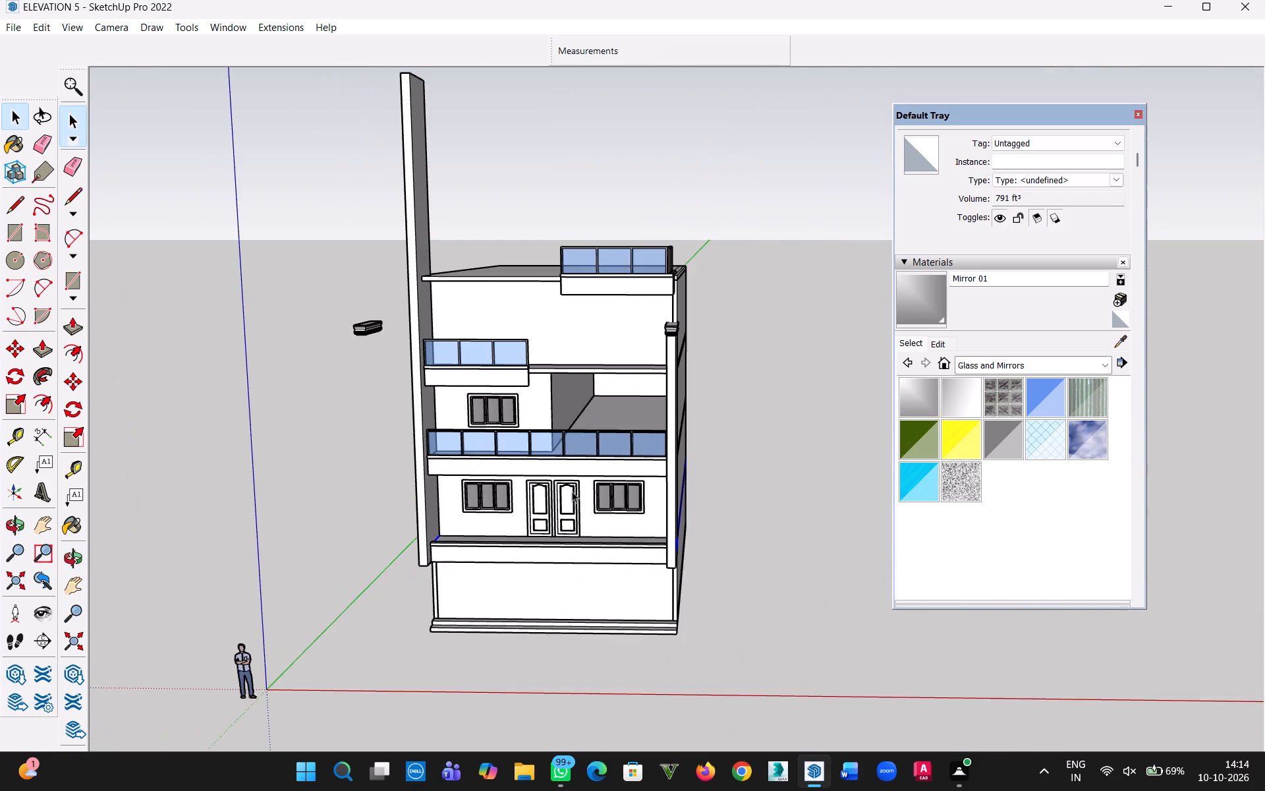
{"action": "middle_click_drag", "start_coordinate": [576, 493], "coordinate": [633, 563]}
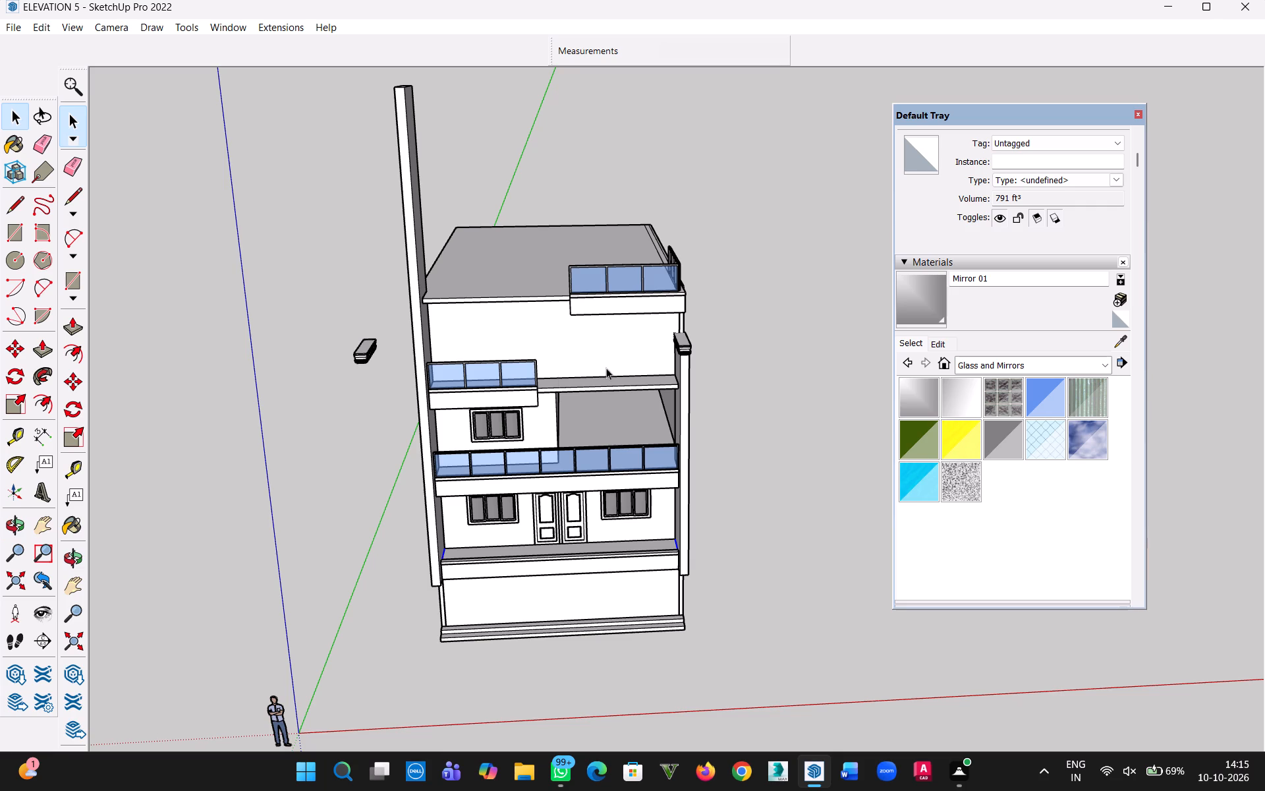
{"action": "middle_click_drag", "start_coordinate": [606, 371], "coordinate": [632, 332]}
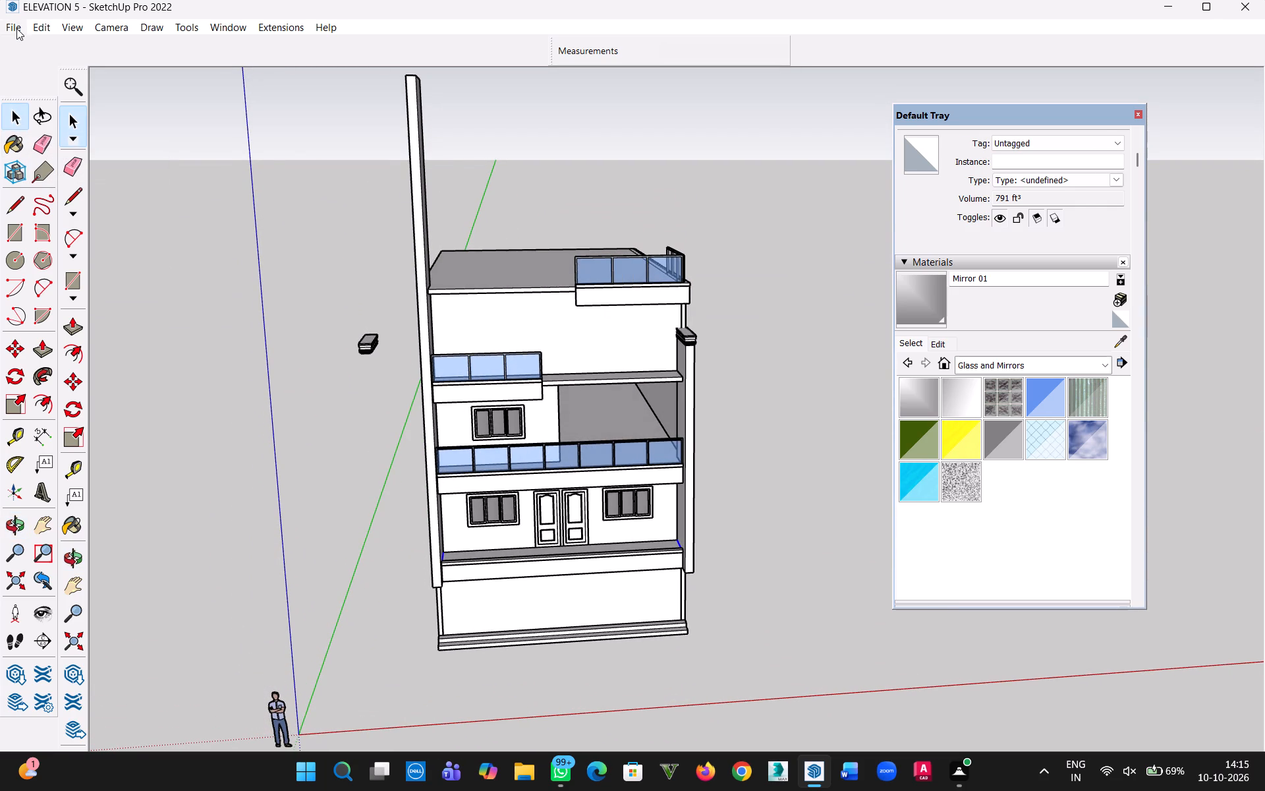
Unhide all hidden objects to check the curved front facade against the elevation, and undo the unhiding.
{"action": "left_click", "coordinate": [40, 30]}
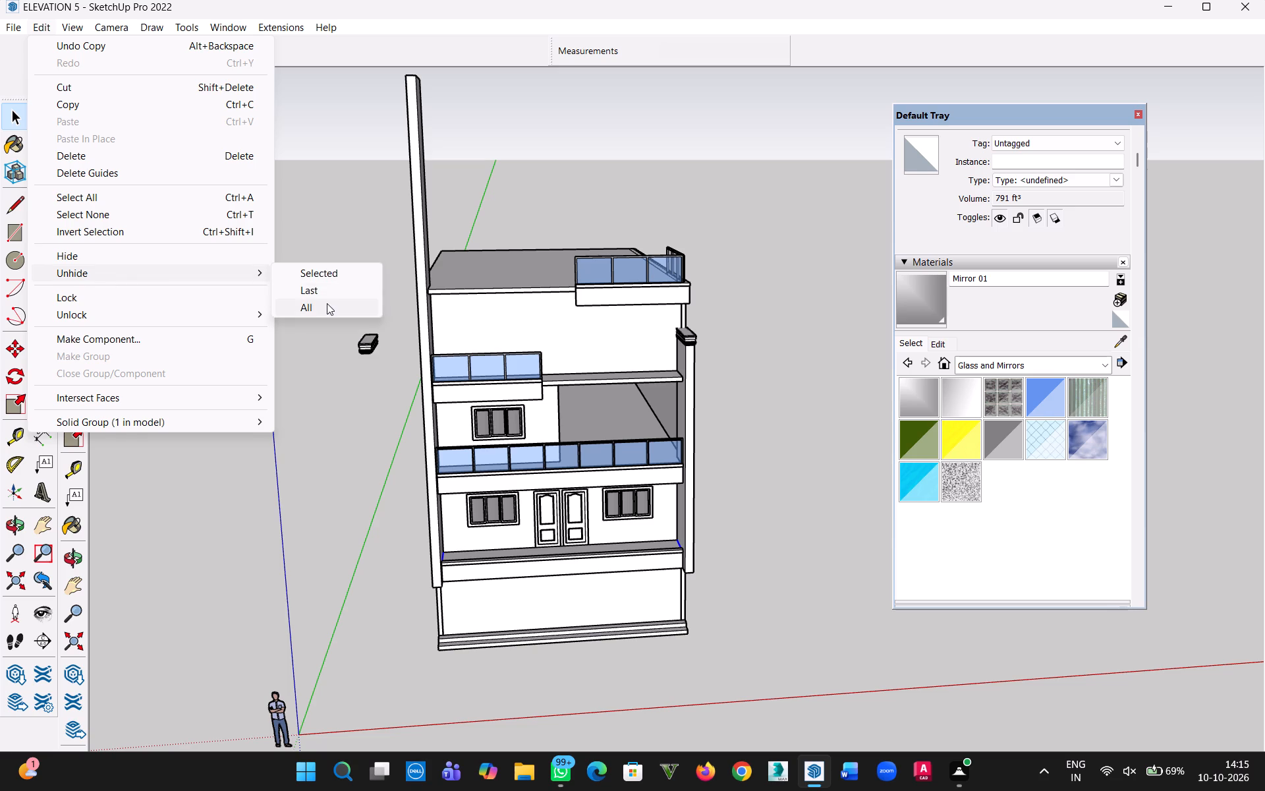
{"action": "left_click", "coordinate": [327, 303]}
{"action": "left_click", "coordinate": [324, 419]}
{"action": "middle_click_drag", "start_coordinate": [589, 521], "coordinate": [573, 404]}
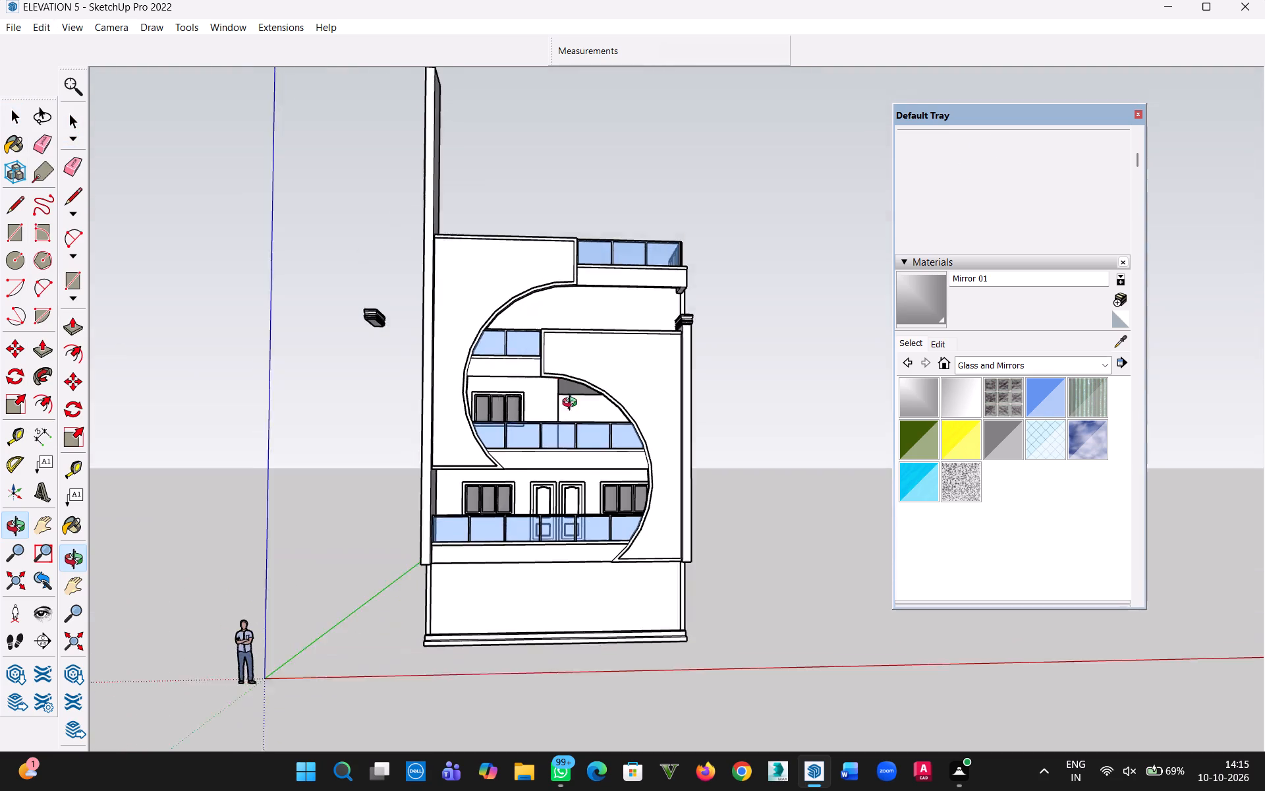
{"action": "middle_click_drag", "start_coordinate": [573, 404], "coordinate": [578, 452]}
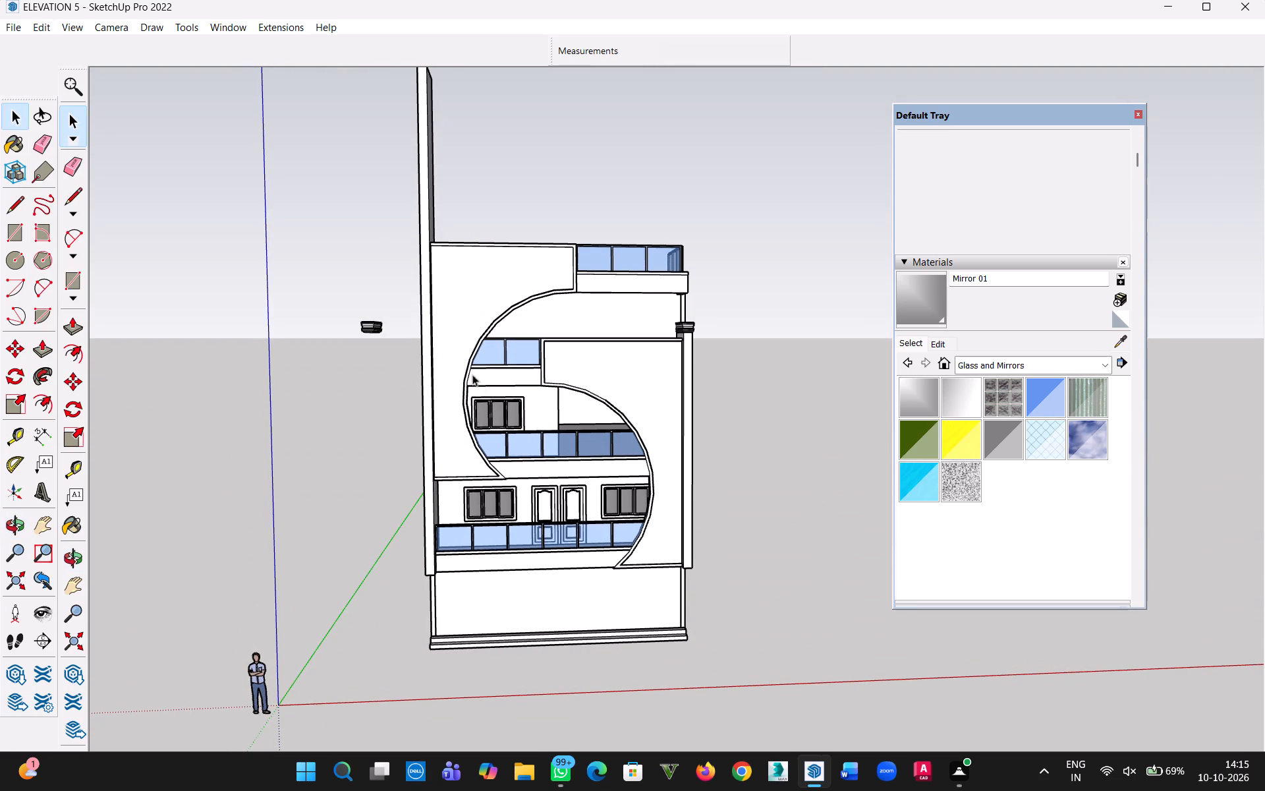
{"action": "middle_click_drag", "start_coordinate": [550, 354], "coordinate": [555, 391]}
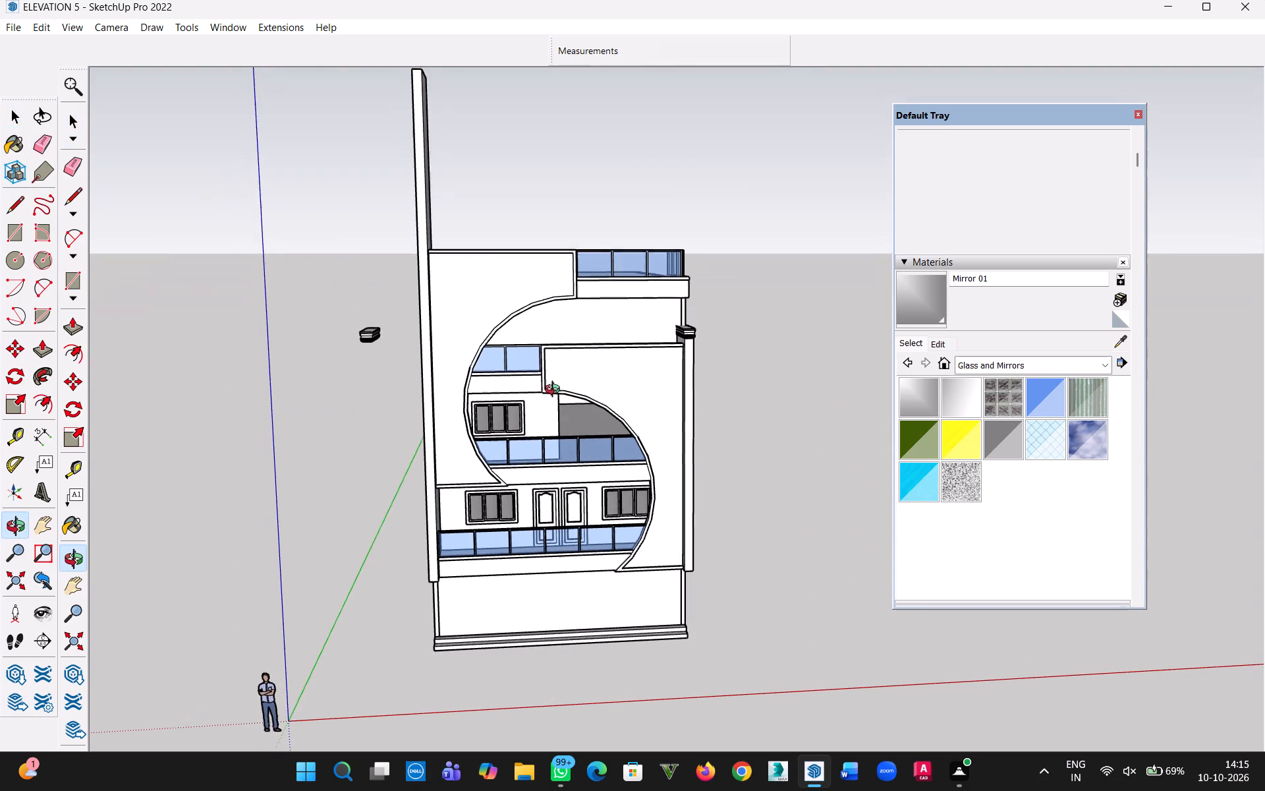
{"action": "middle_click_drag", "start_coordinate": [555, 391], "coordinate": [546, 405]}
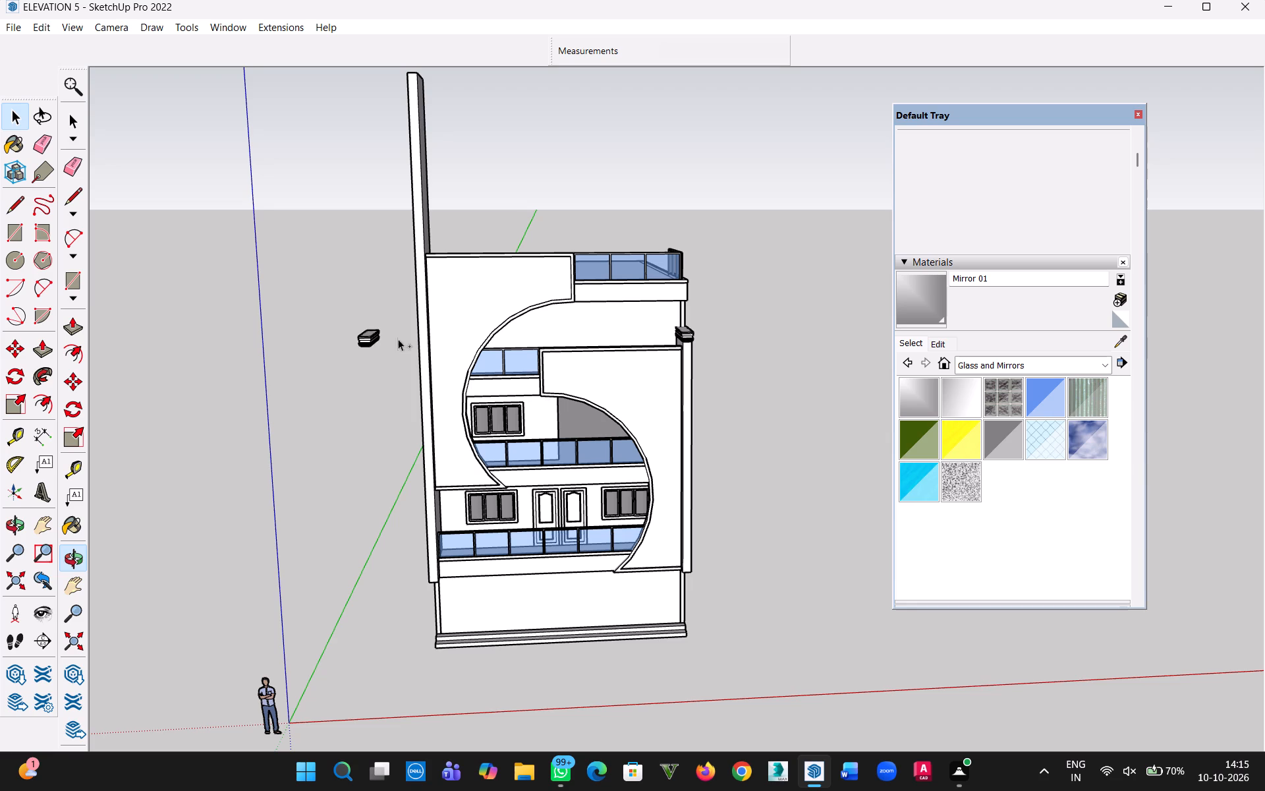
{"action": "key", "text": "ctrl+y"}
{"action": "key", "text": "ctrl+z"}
Place vertical guides 3' in from both side edges of the wall on the storey with the two doors.
{"action": "scroll", "coordinate": [507, 328], "scroll_direction": "up", "scroll_amount": 5}
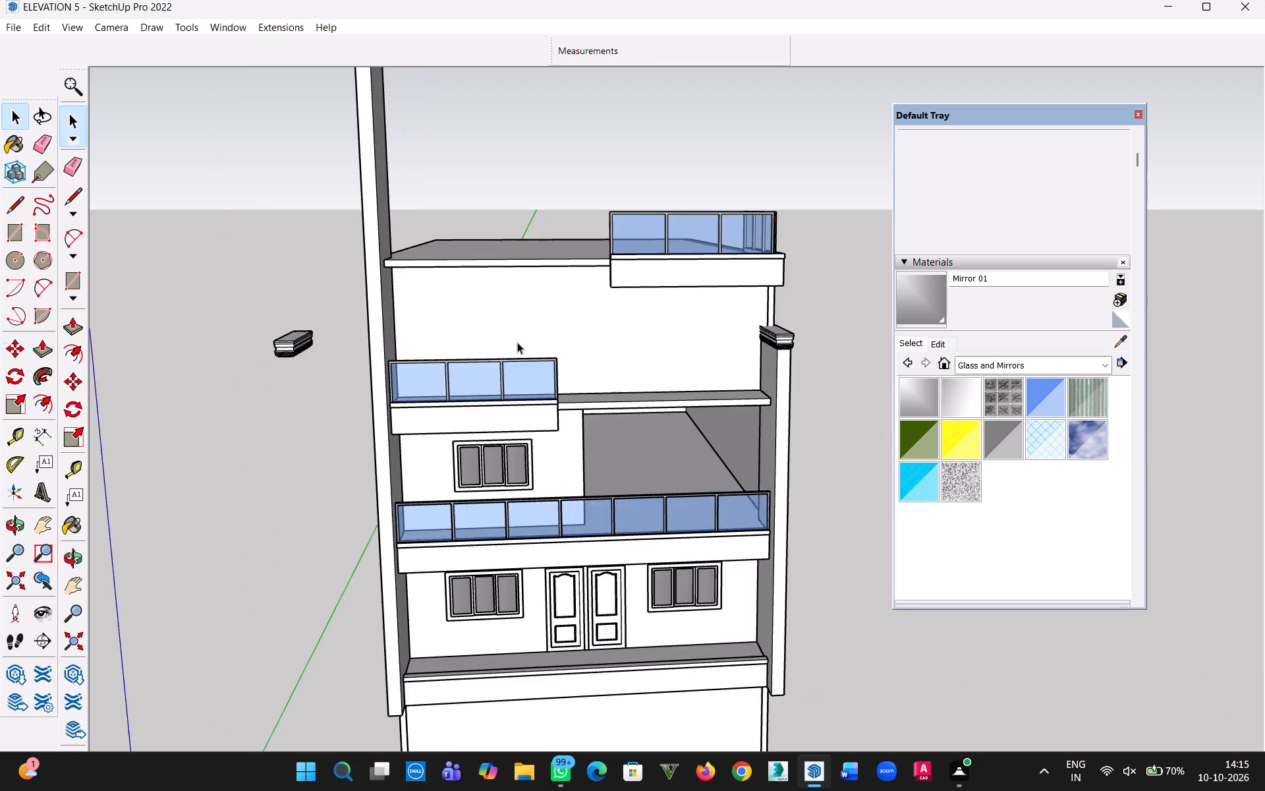
{"action": "scroll", "coordinate": [517, 342], "scroll_direction": "up", "scroll_amount": 2}
{"action": "middle_click_drag", "start_coordinate": [475, 445], "coordinate": [496, 330]}
{"action": "scroll", "coordinate": [549, 718], "scroll_direction": "up", "scroll_amount": 1}
{"action": "key", "text": "t"}
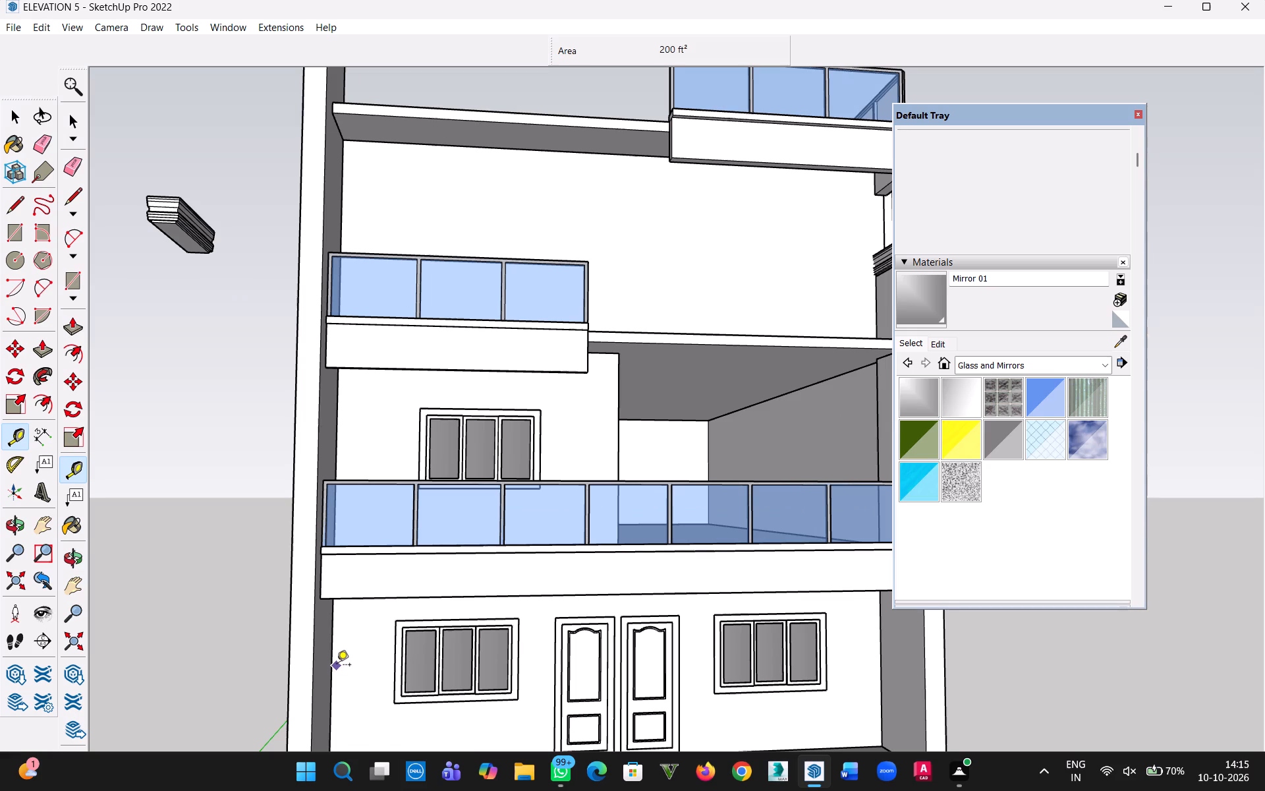
{"action": "left_click", "coordinate": [334, 665]}
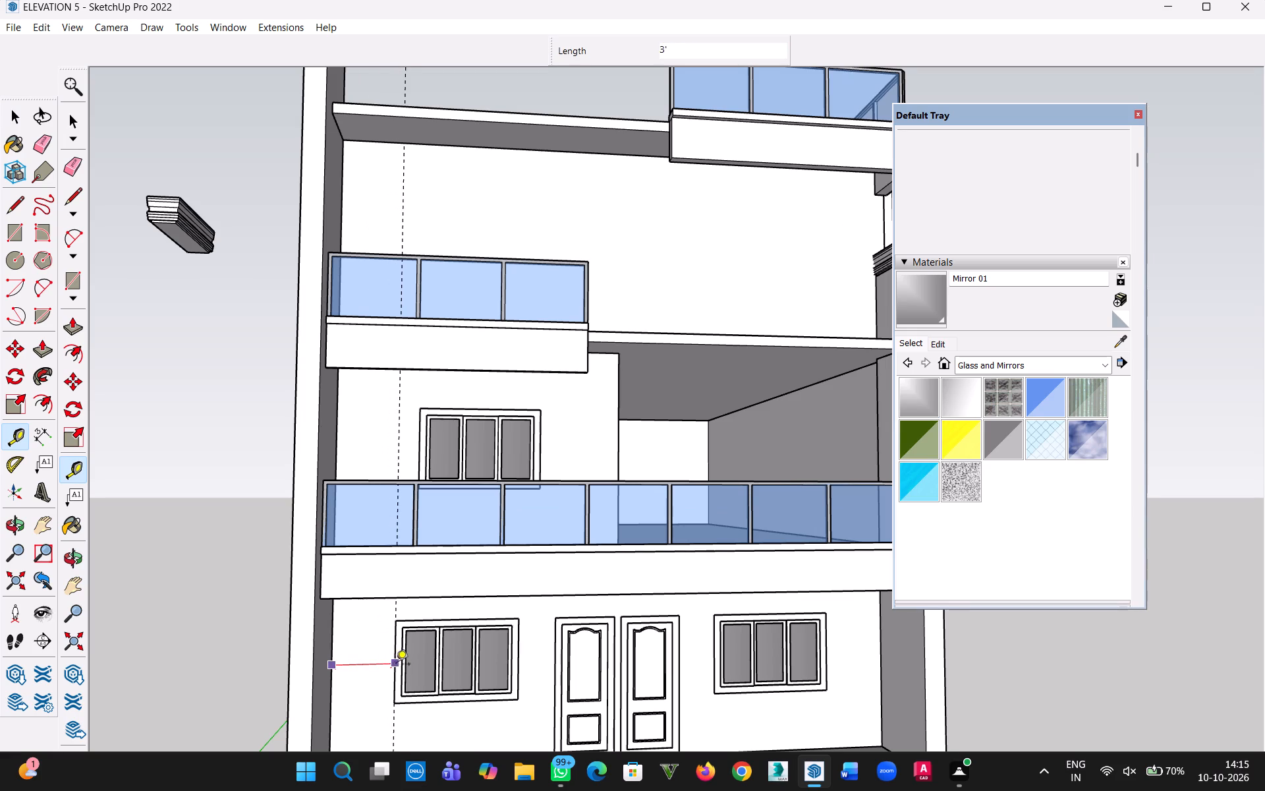
{"action": "left_click", "coordinate": [392, 664]}
{"action": "left_click", "coordinate": [881, 651]}
{"action": "left_click", "coordinate": [829, 650]}
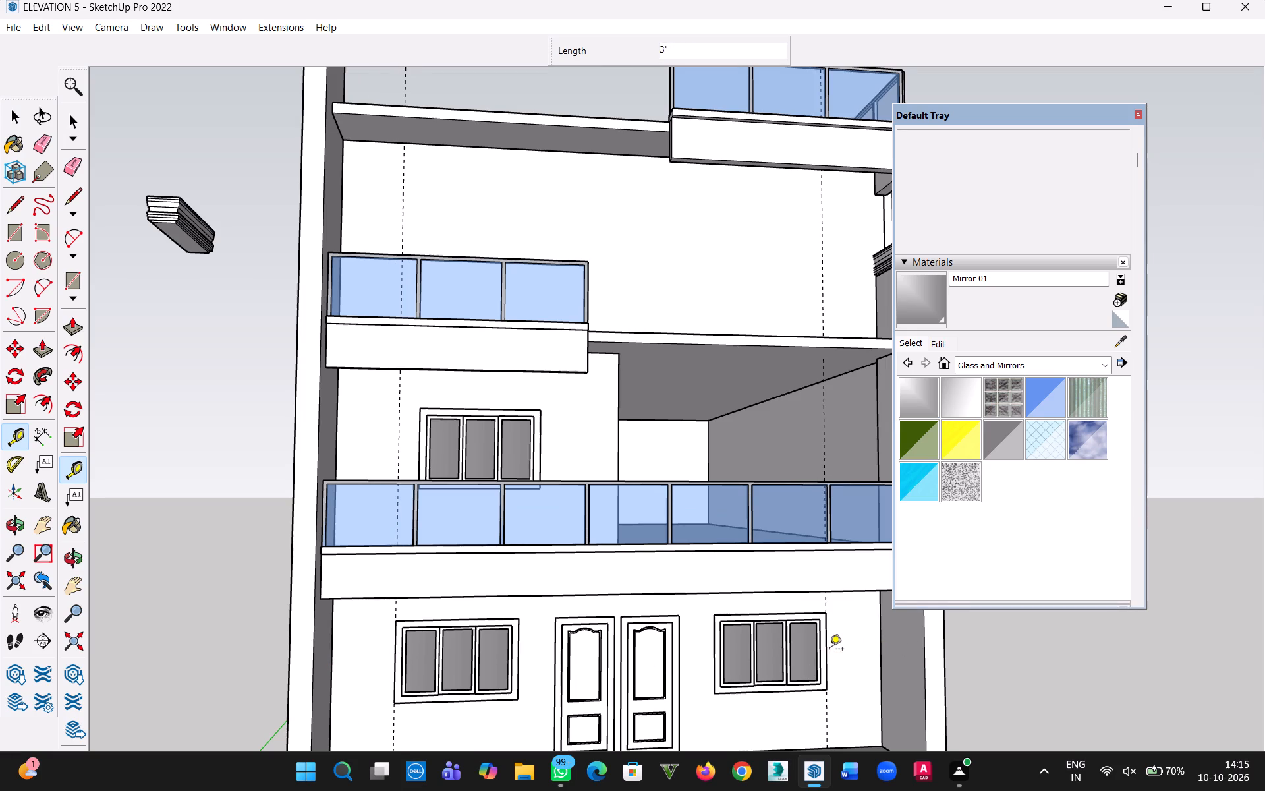
Add a vertical guide 6' inward from each of the two side guides, matching the widths of the windows below.
{"action": "left_click", "coordinate": [828, 603]}
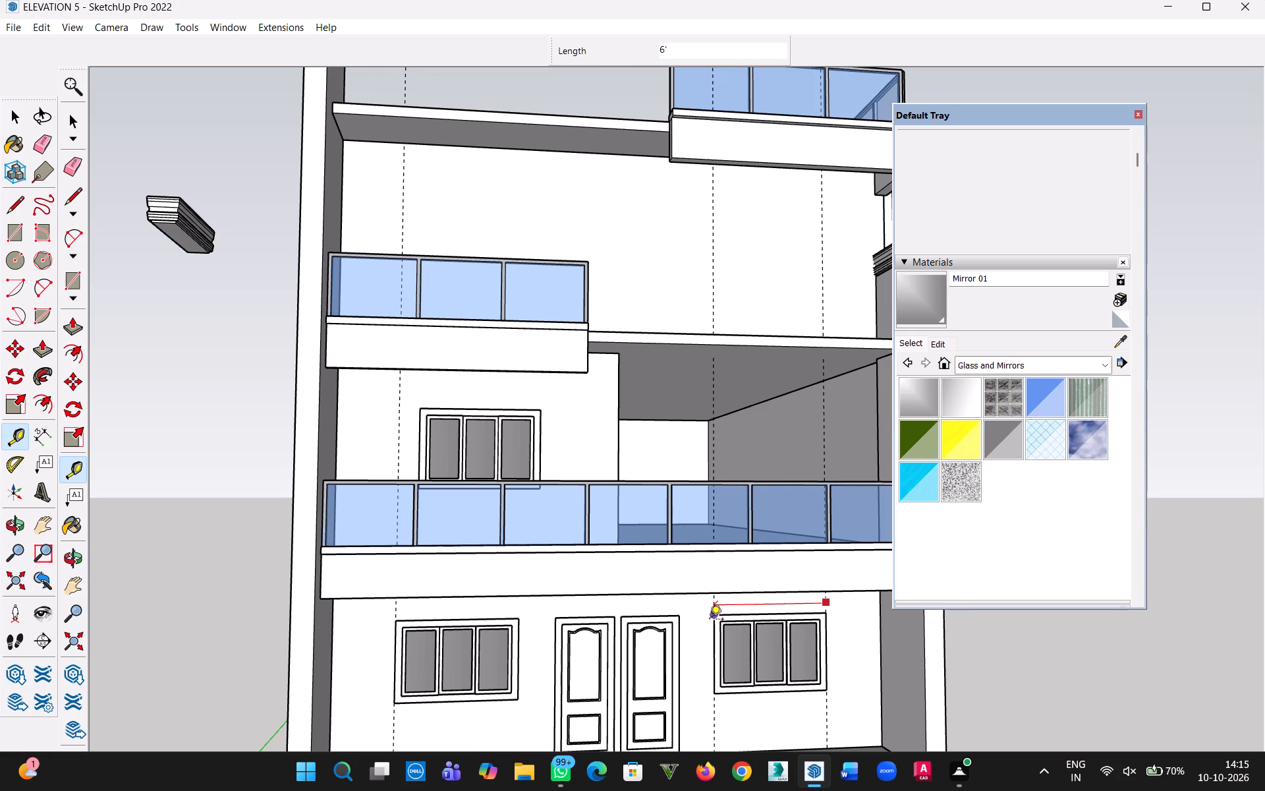
{"action": "left_click", "coordinate": [710, 620]}
{"action": "left_click", "coordinate": [397, 613]}
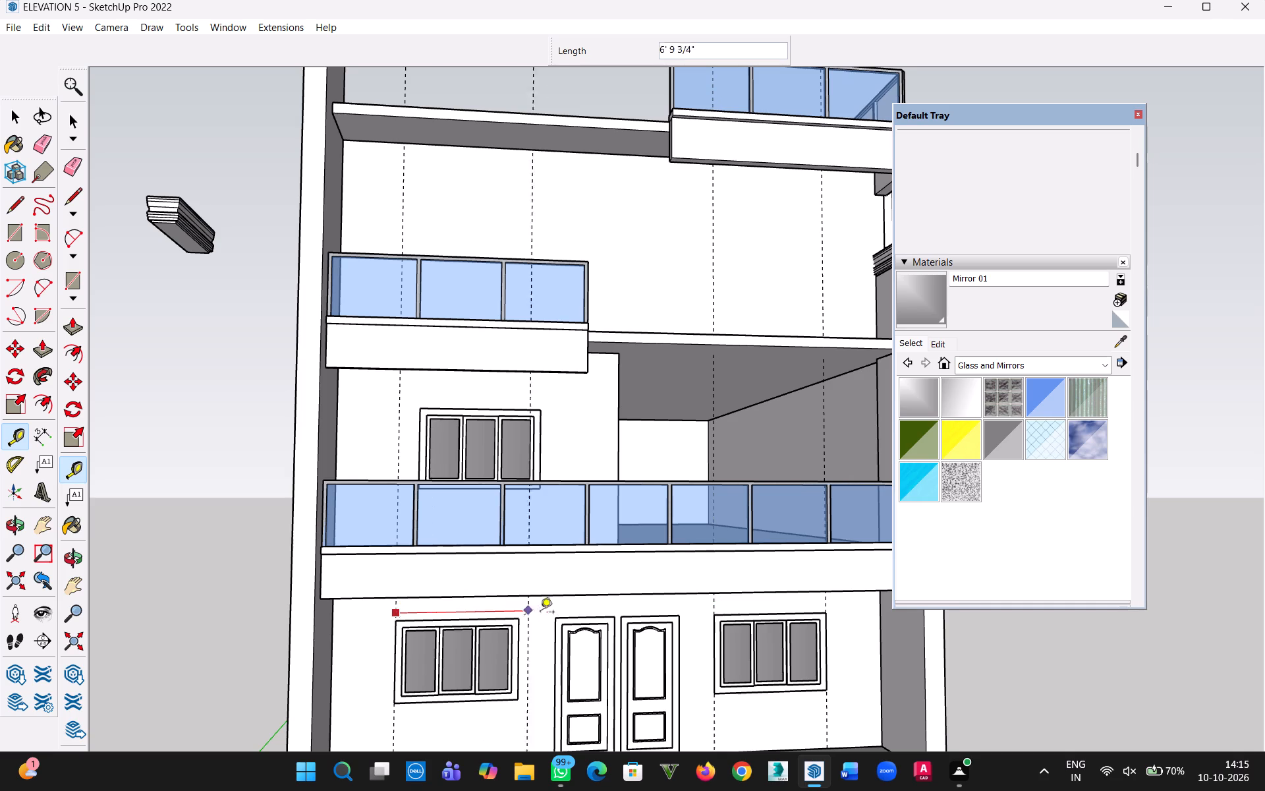
{"action": "left_click", "coordinate": [520, 620]}
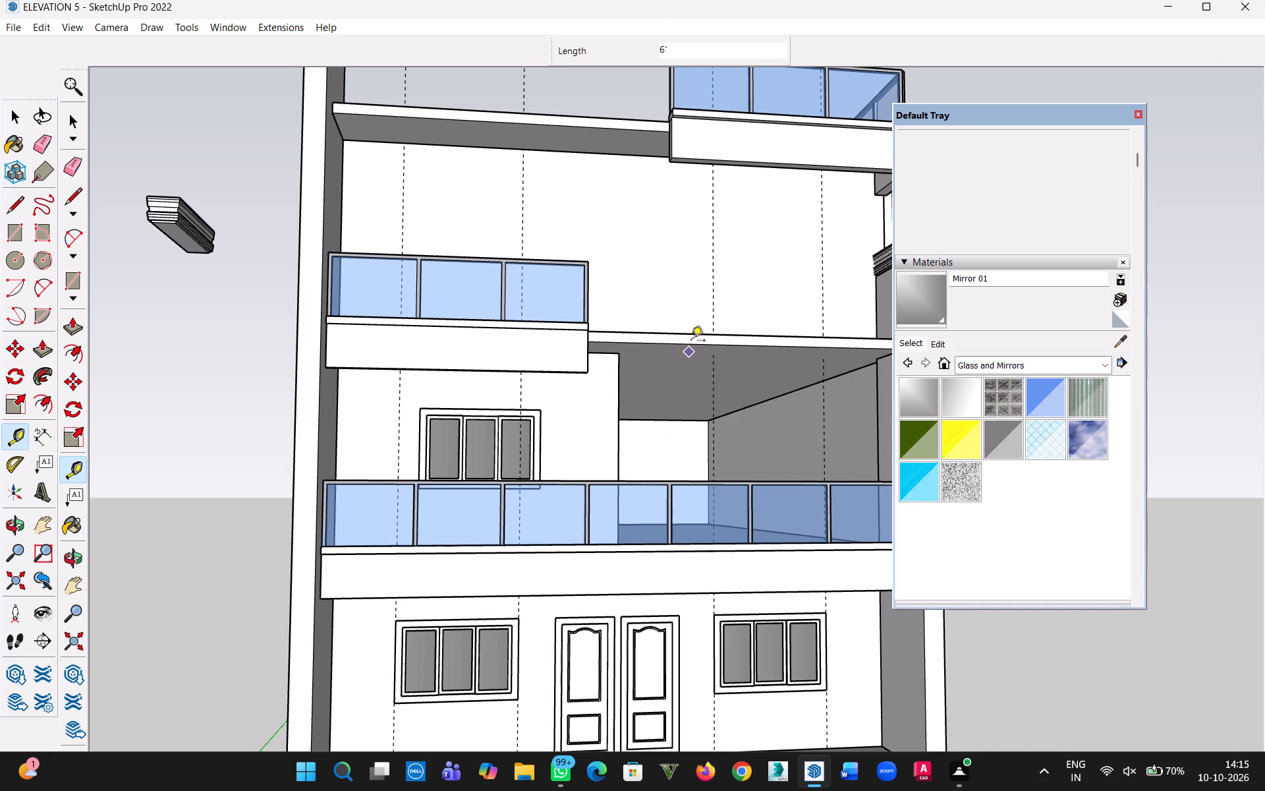
Place a horizontal guide 3' above the floor line on the top storey's blank wall.
{"action": "middle_click_drag", "start_coordinate": [696, 305], "coordinate": [612, 556]}
{"action": "scroll", "coordinate": [671, 481], "scroll_direction": "up", "scroll_amount": 4}
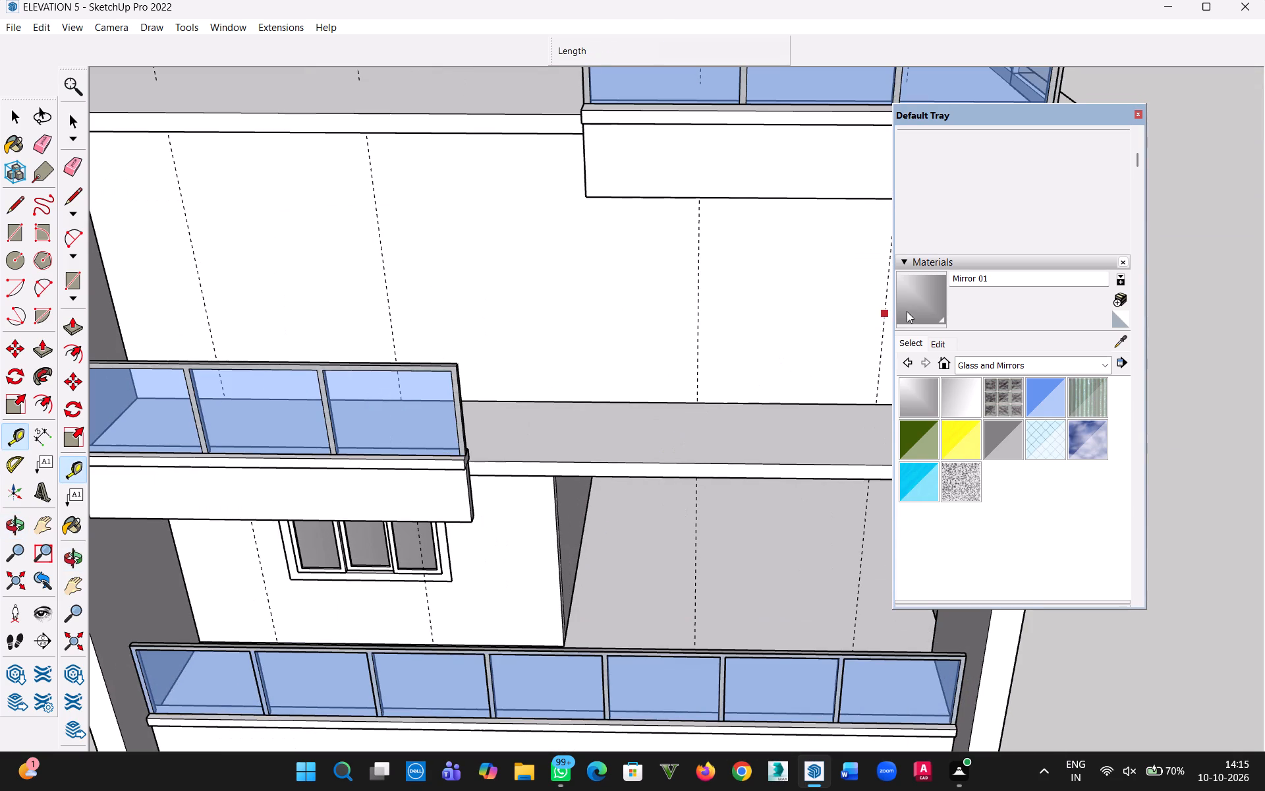
{"action": "left_click", "coordinate": [784, 404]}
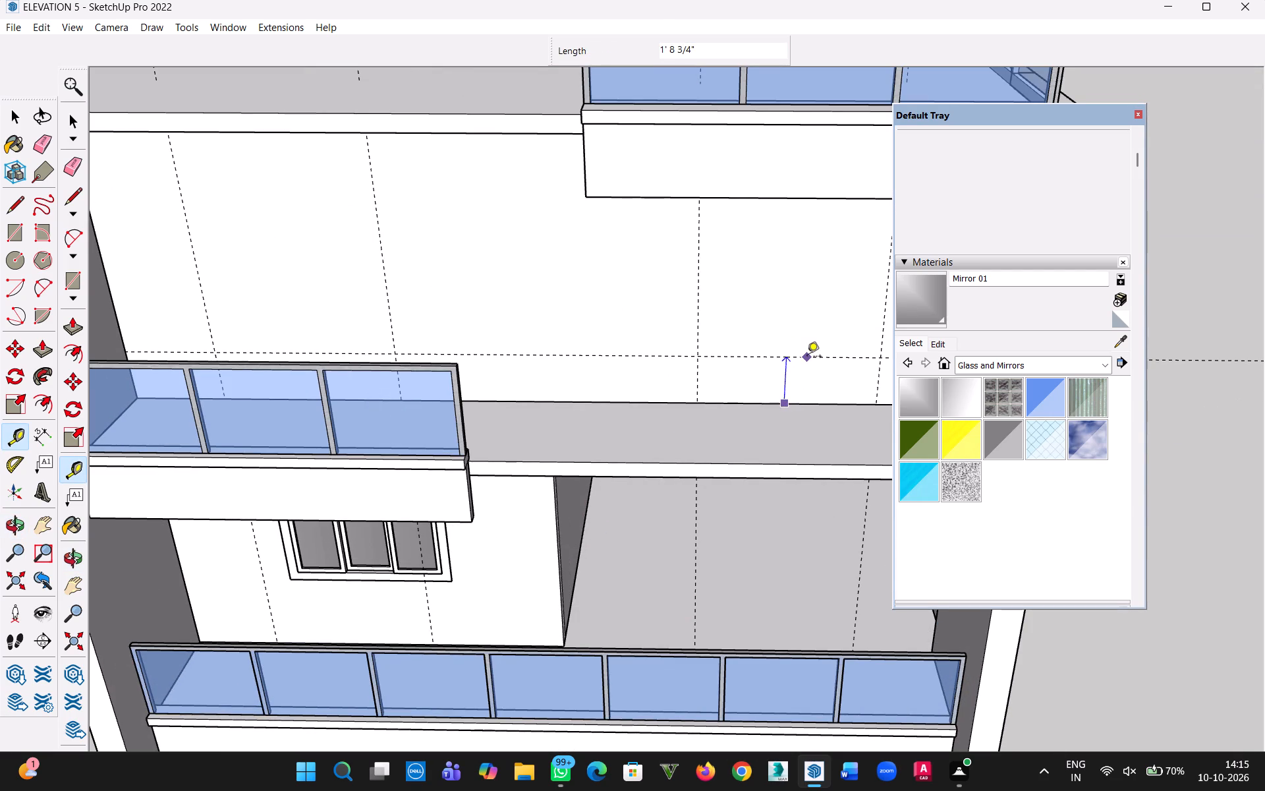
{"action": "type", "text": "3'"}
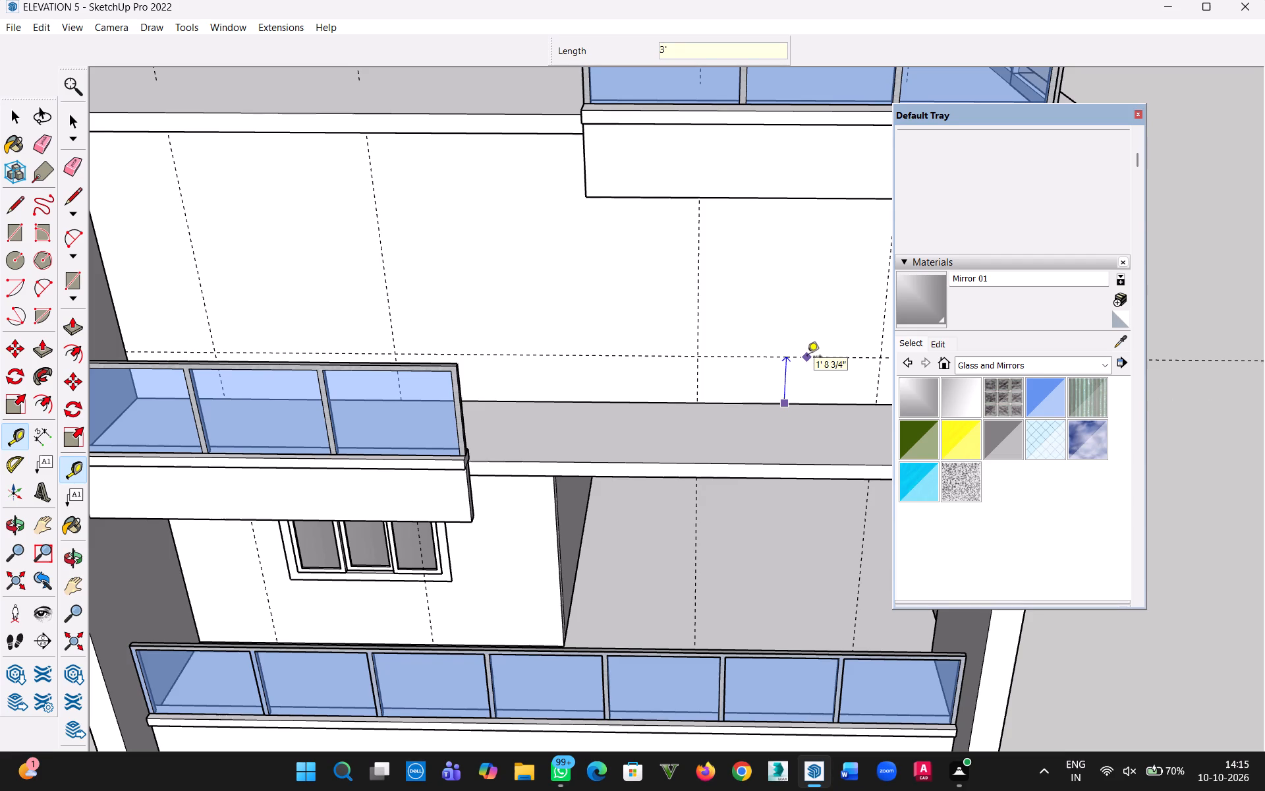
{"action": "key", "text": "Return"}
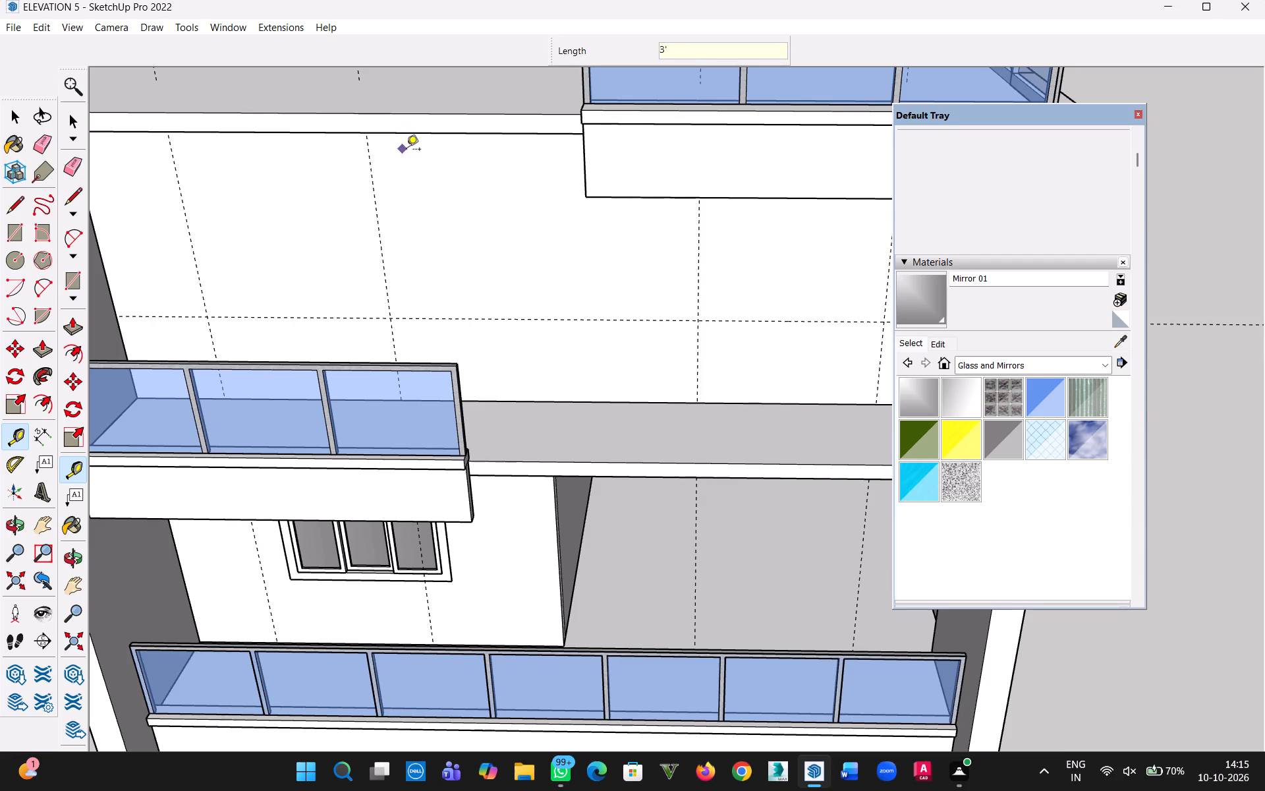
Place a horizontal guide 4' above the existing sill guide on the top storey's blank wall.
{"action": "left_click", "coordinate": [480, 320]}
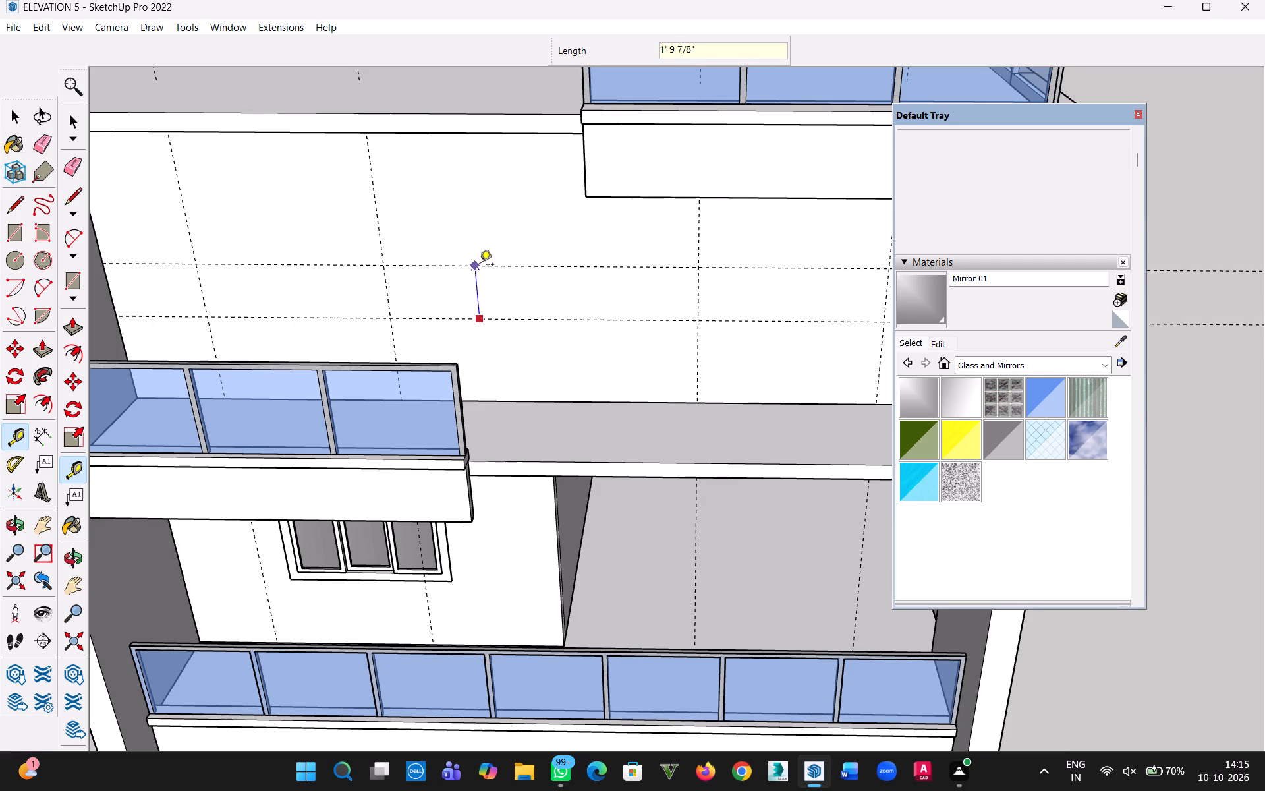
{"action": "type", "text": "4'"}
{"action": "key", "text": "Return"}
{"action": "left_click", "coordinate": [6, 112]}
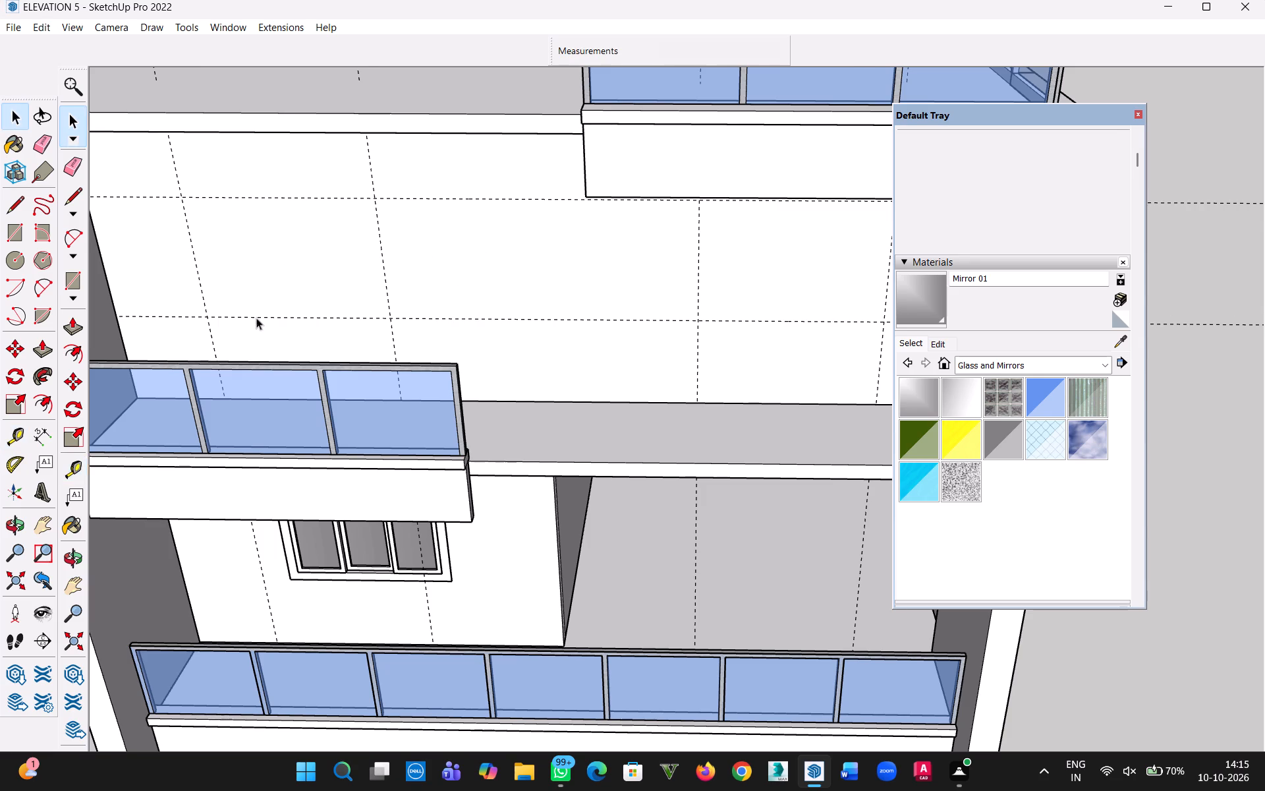
Check the spacings between the vertical guides and to the wall's side edge with the Line tool on the top storey.
{"action": "scroll", "coordinate": [389, 398], "scroll_direction": "down", "scroll_amount": 6}
{"action": "middle_click_drag", "start_coordinate": [457, 421], "coordinate": [537, 281]}
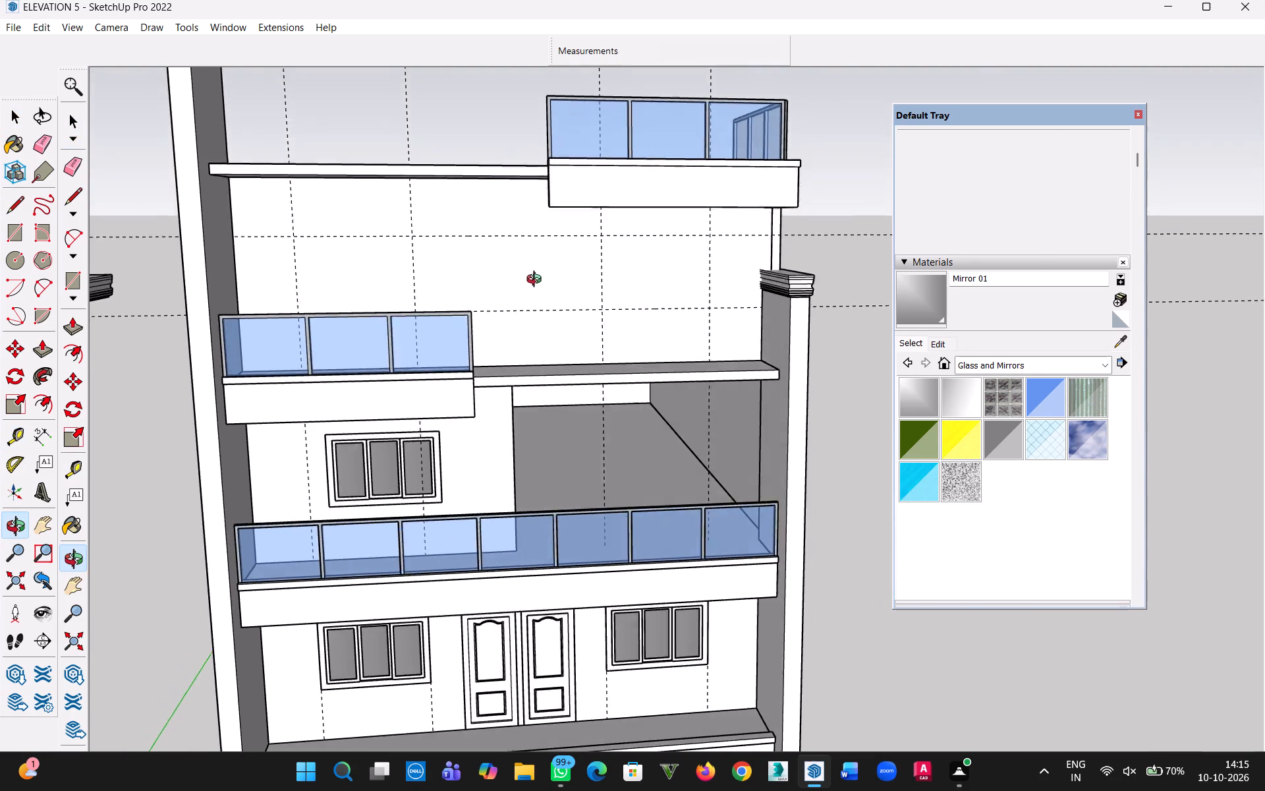
{"action": "middle_click_drag", "start_coordinate": [537, 281], "coordinate": [521, 266]}
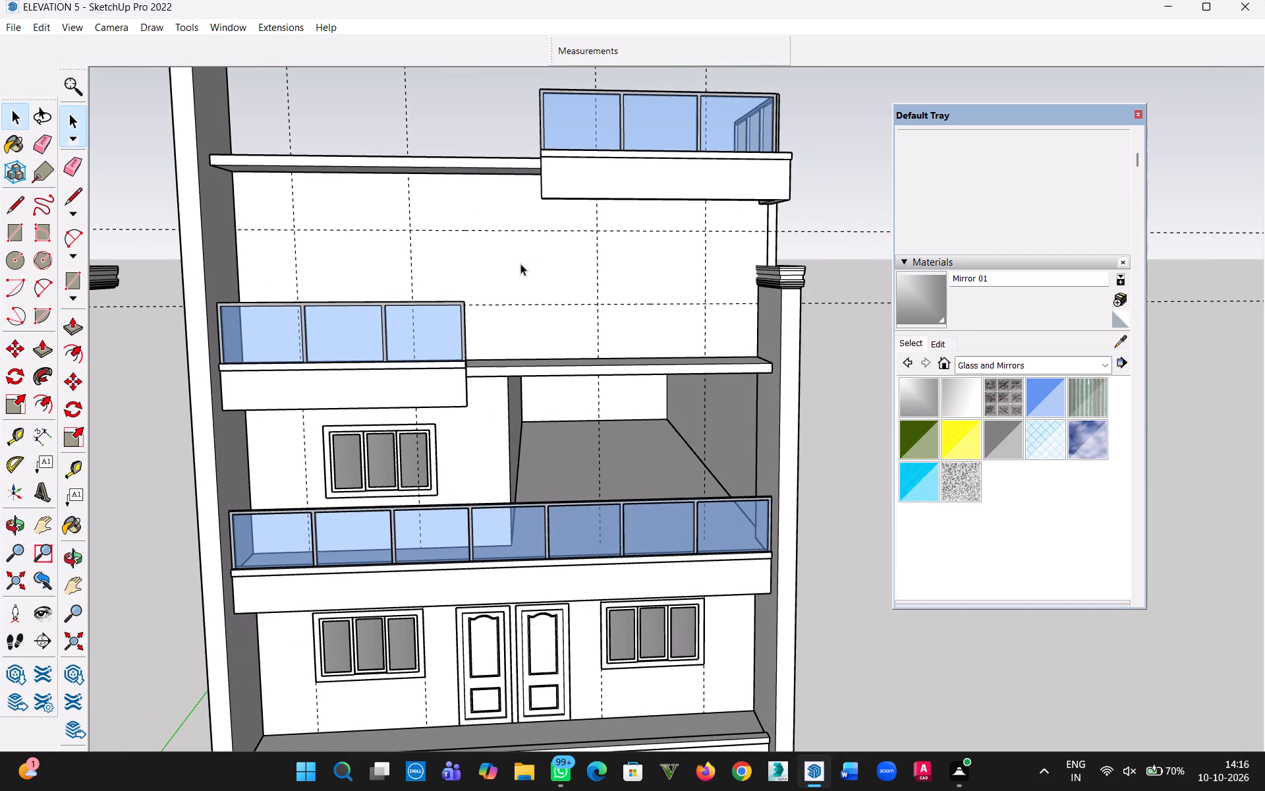
{"action": "scroll", "coordinate": [561, 249], "scroll_direction": "up", "scroll_amount": 3}
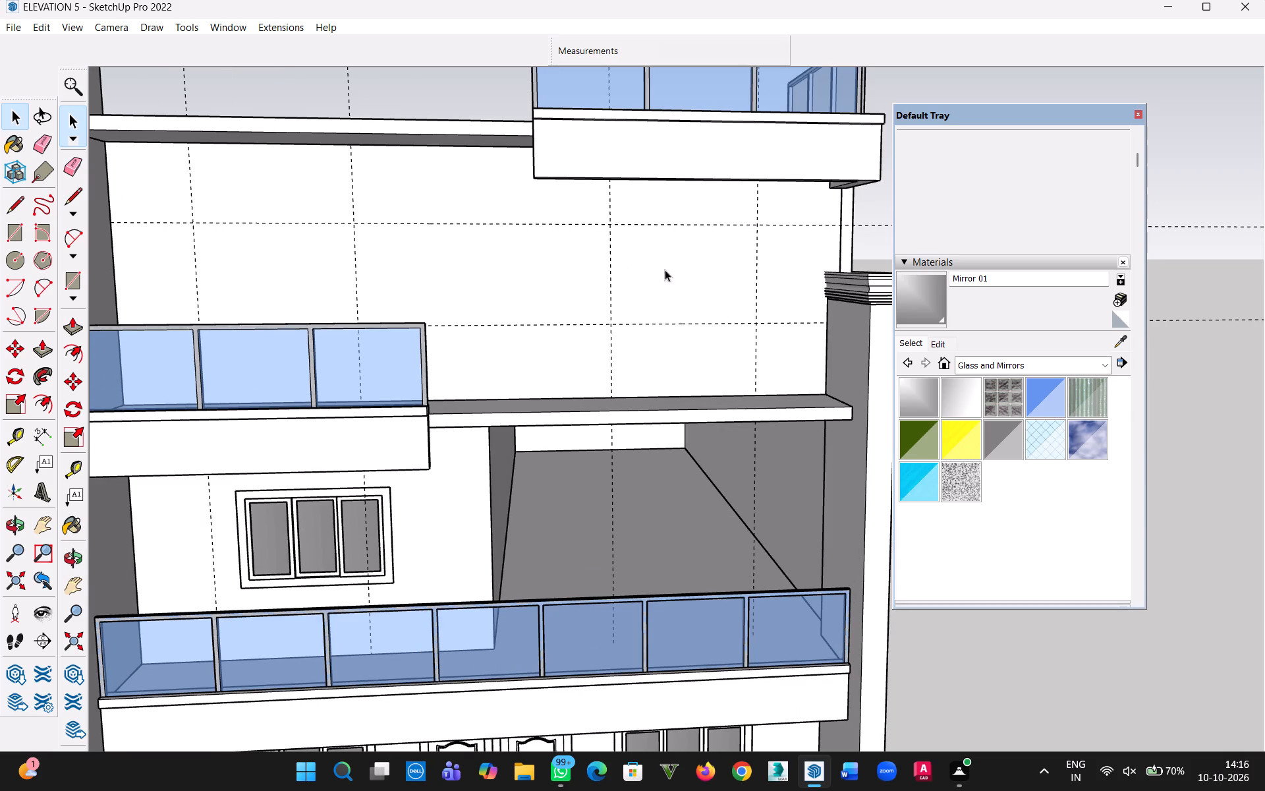
{"action": "key", "text": "l"}
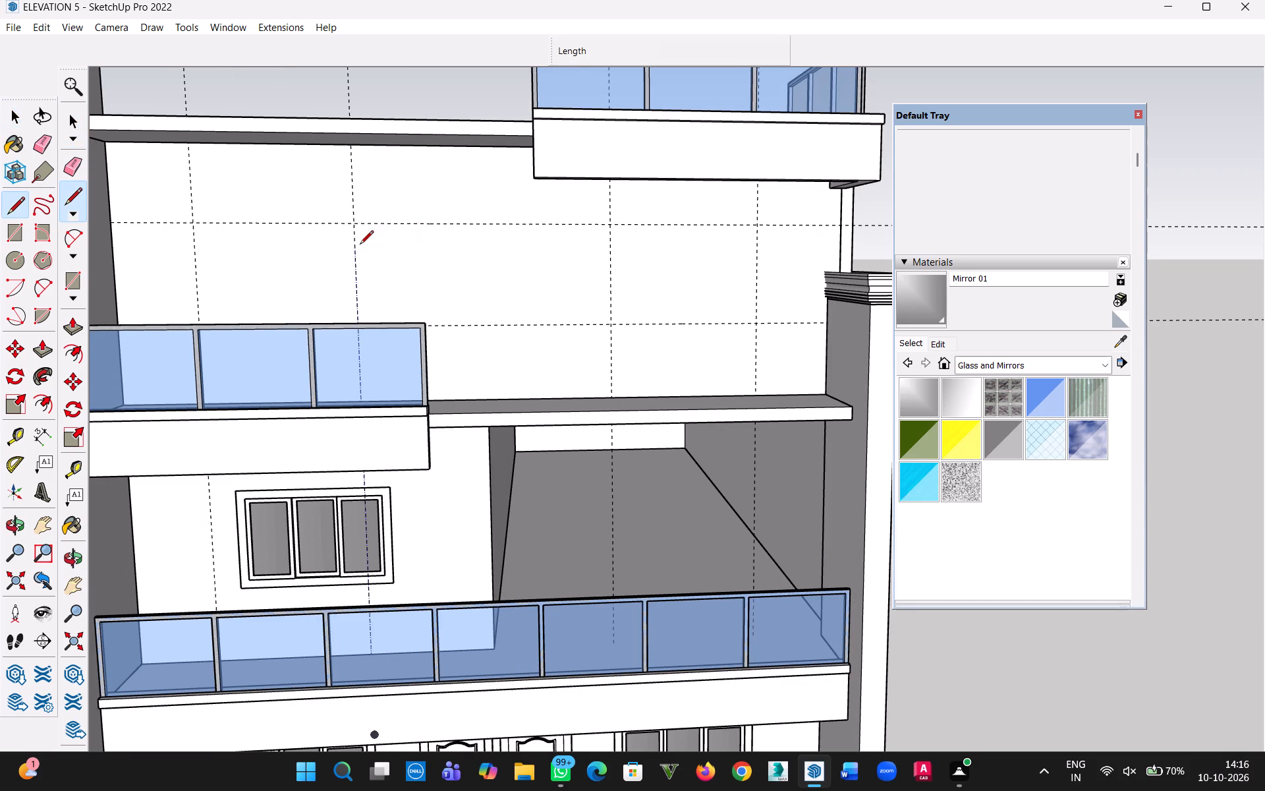
{"action": "left_click", "coordinate": [356, 247]}
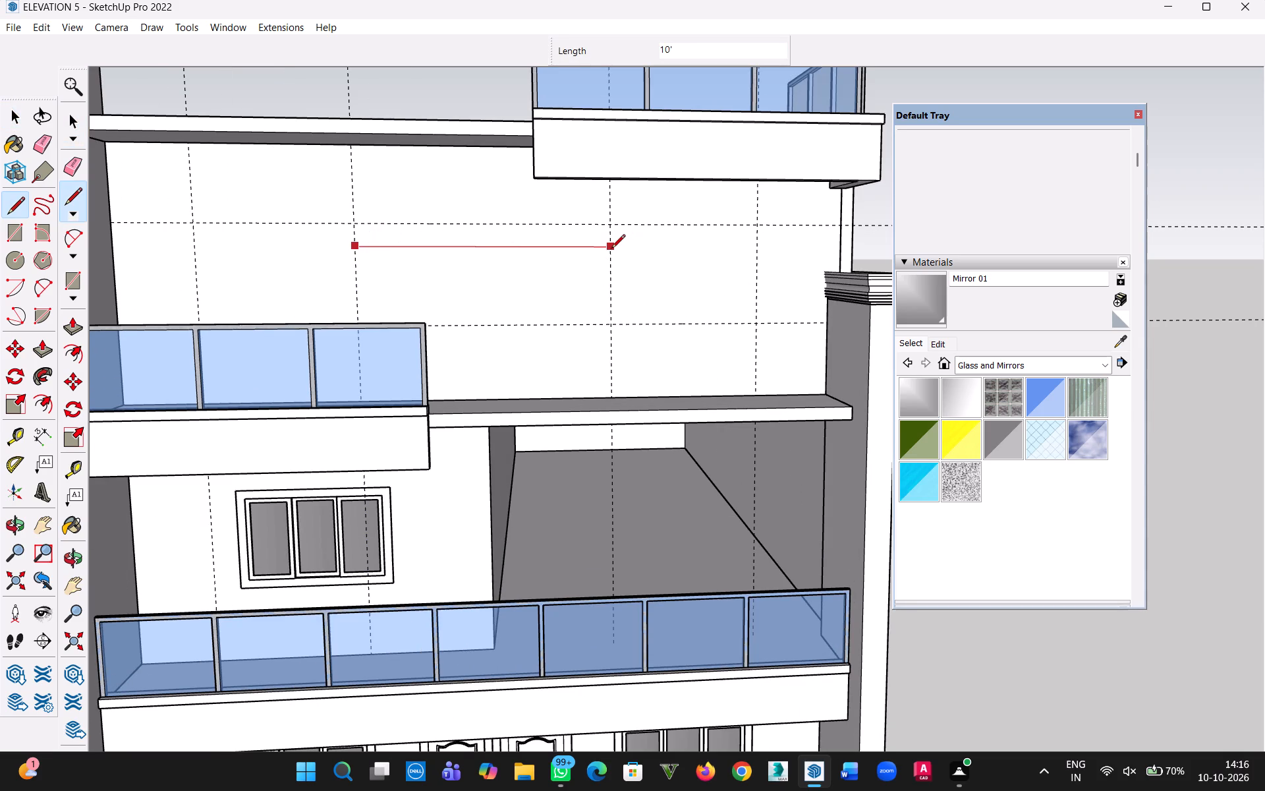
{"action": "key", "text": "Escape"}
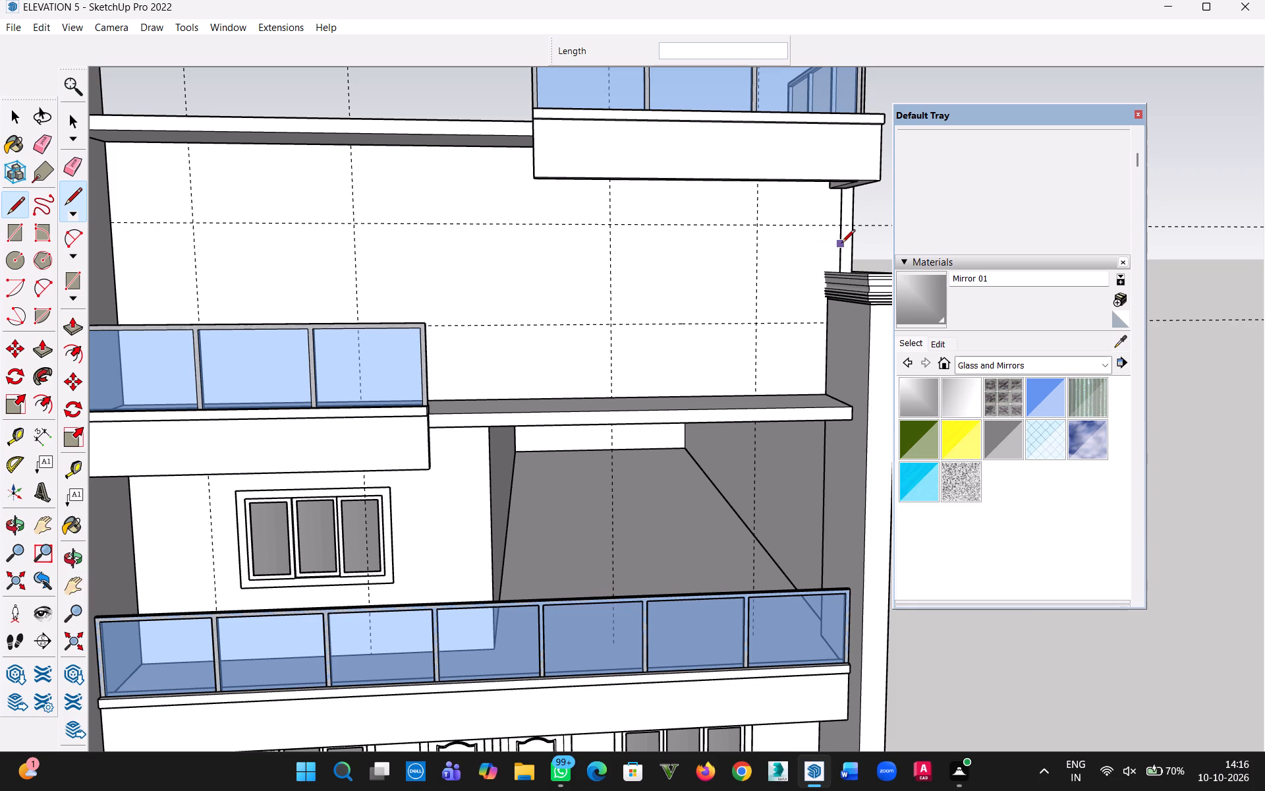
{"action": "left_click", "coordinate": [841, 244]}
{"action": "key", "text": "Escape"}
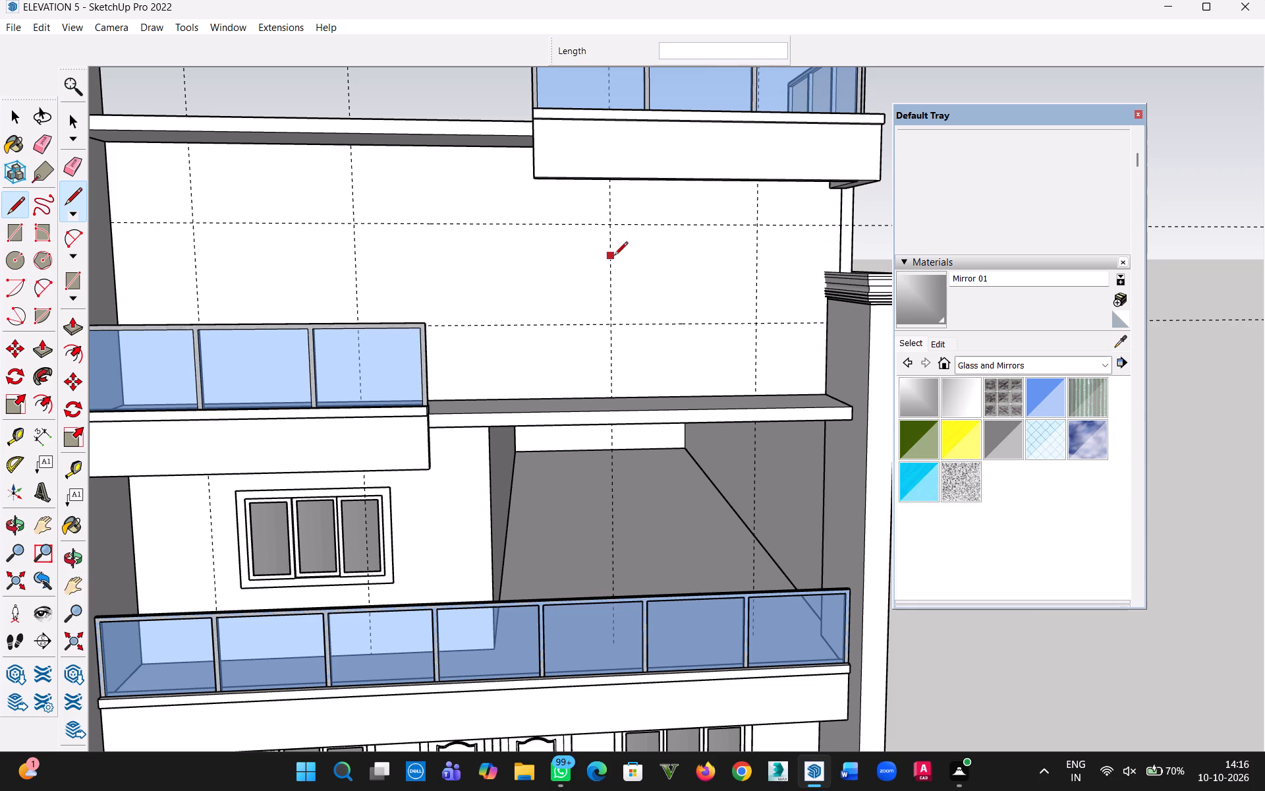
{"action": "left_click", "coordinate": [613, 256]}
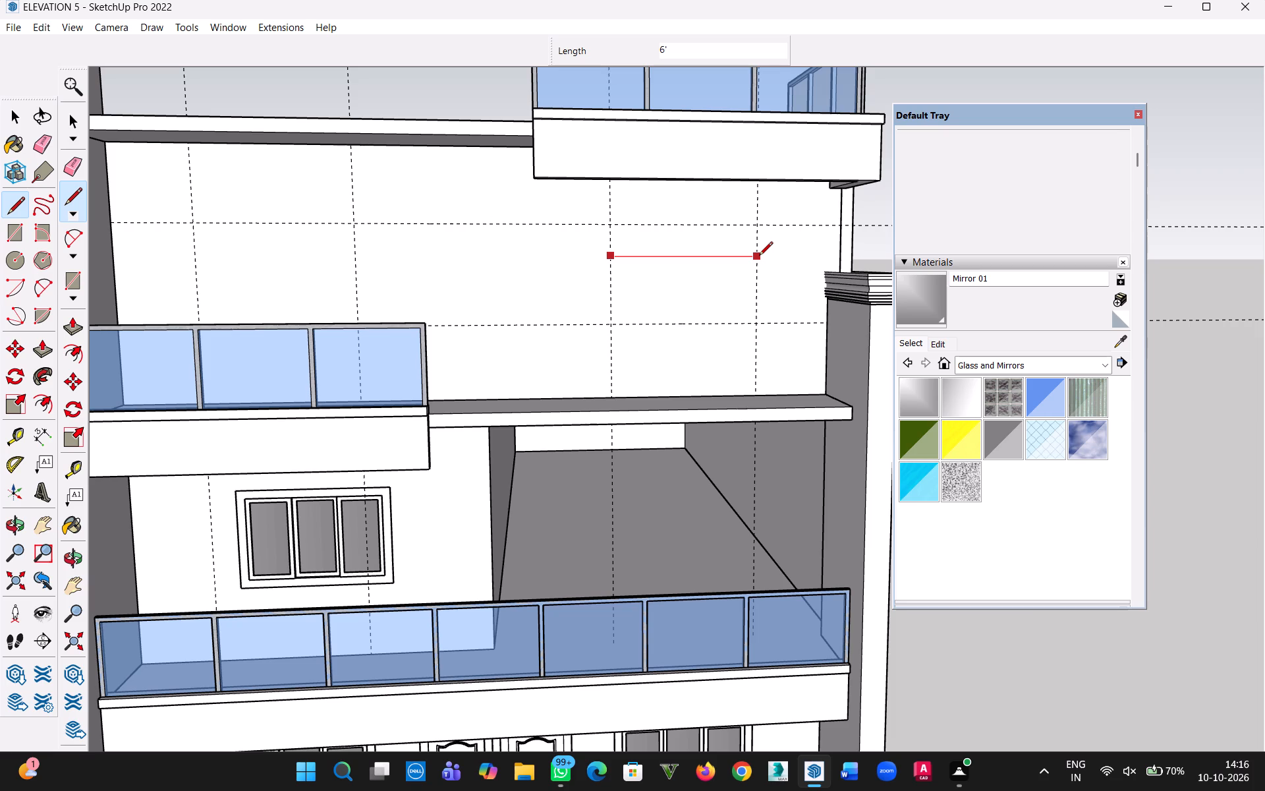
{"action": "key", "text": "Escape"}
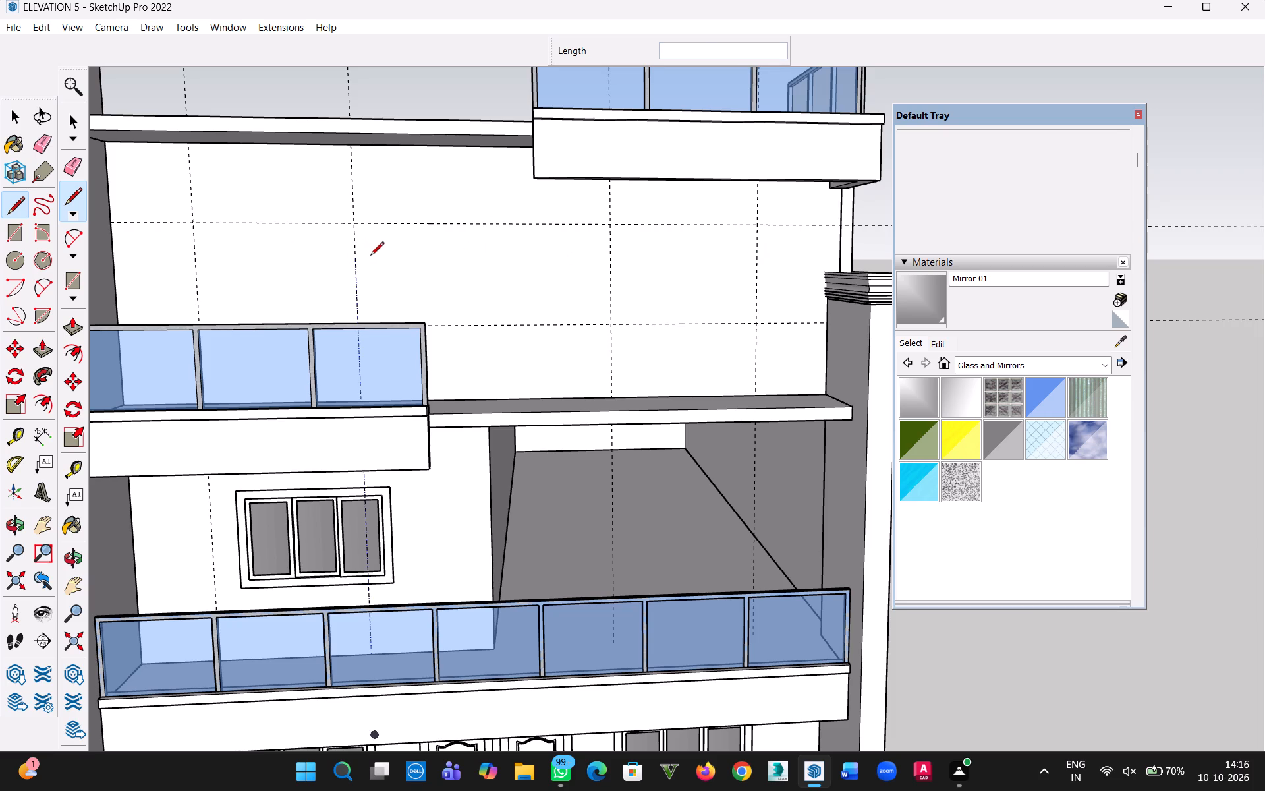
{"action": "left_click", "coordinate": [355, 259]}
{"action": "key", "text": "Escape"}
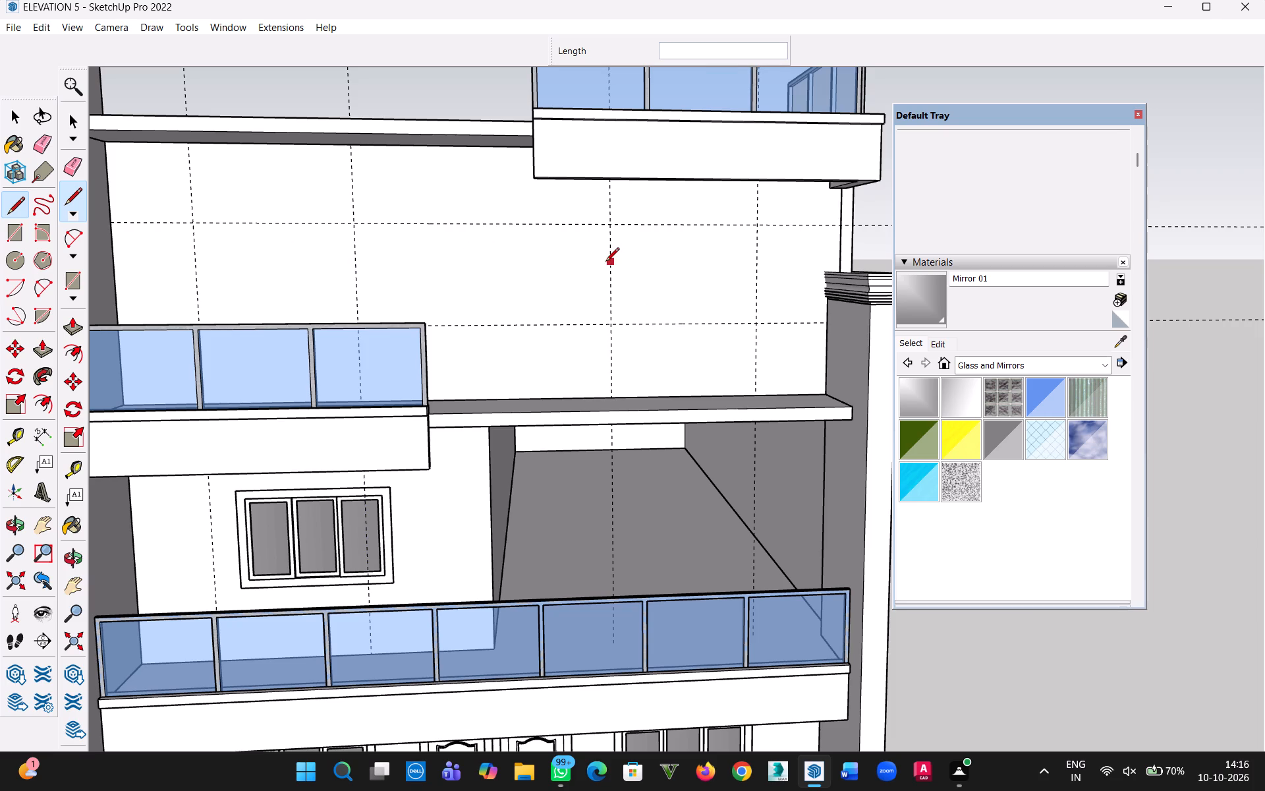
{"action": "left_click", "coordinate": [611, 264]}
{"action": "key", "text": "Escape"}
Add a vertical guide 2' from each of the two inner guides, towards the middle of the top storey's wall.
{"action": "key", "text": "t"}
{"action": "left_click", "coordinate": [611, 234]}
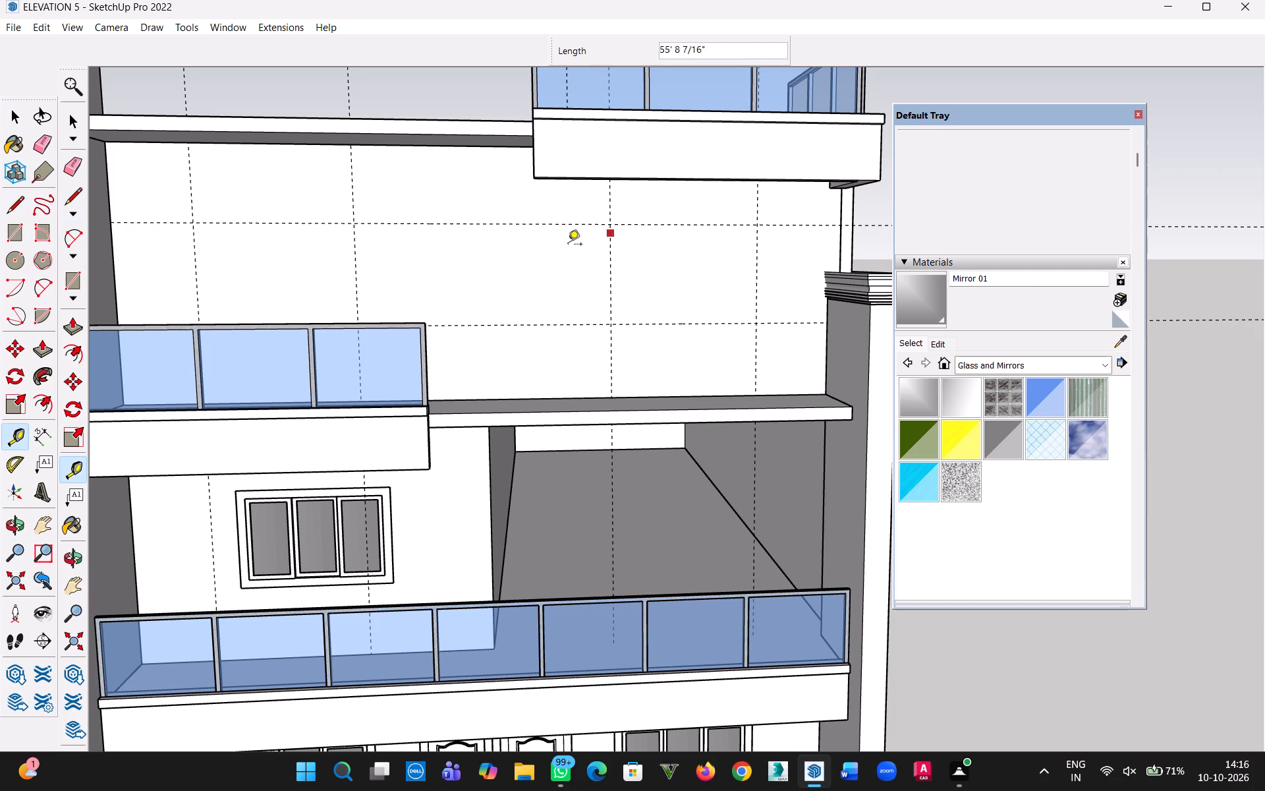
{"action": "type", "text": "2'"}
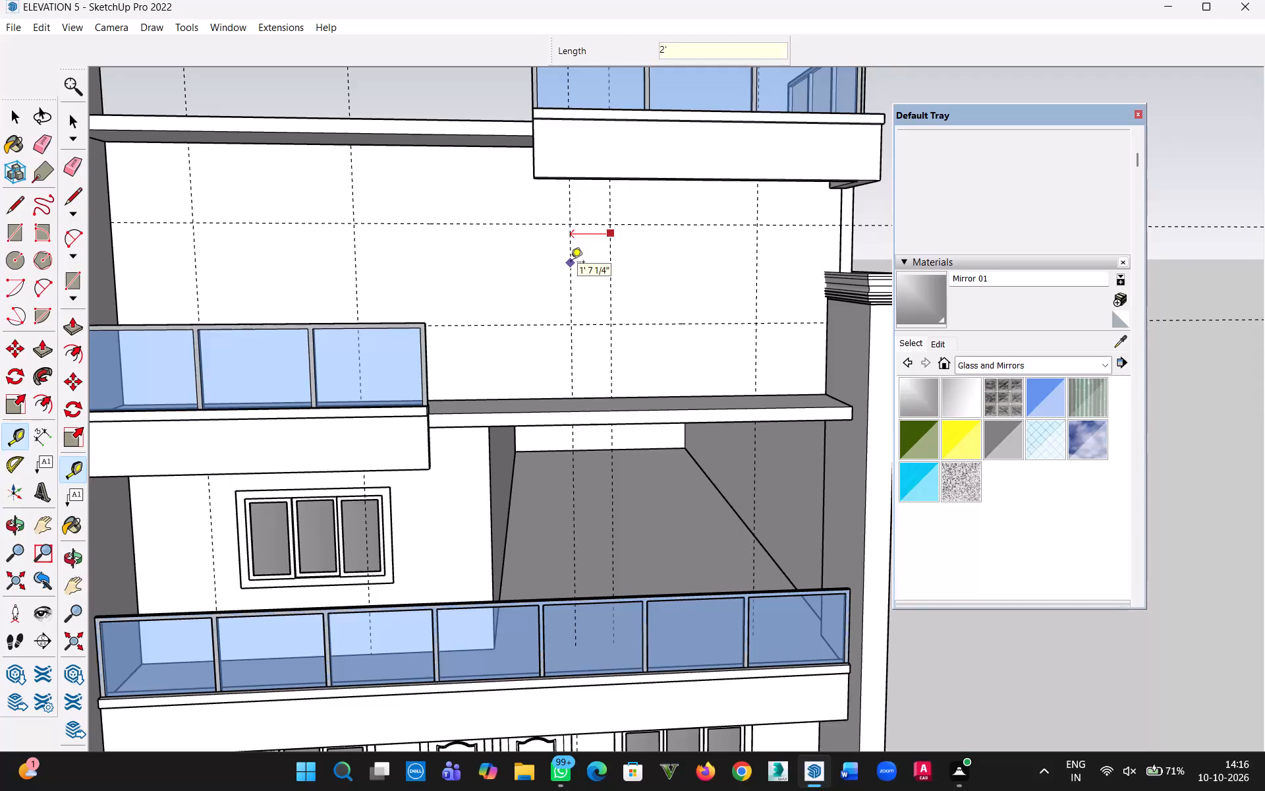
{"action": "key", "text": "Return"}
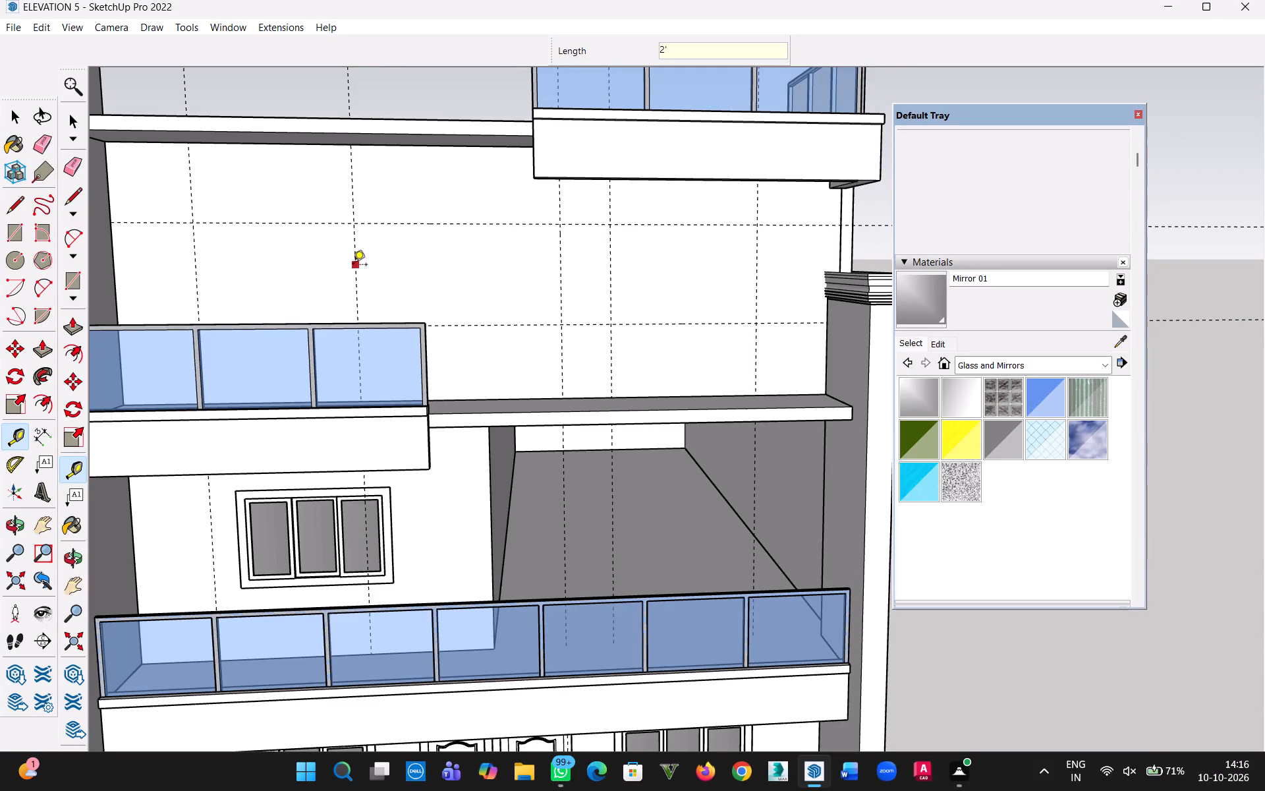
{"action": "left_click", "coordinate": [353, 266]}
{"action": "type", "text": "2'"}
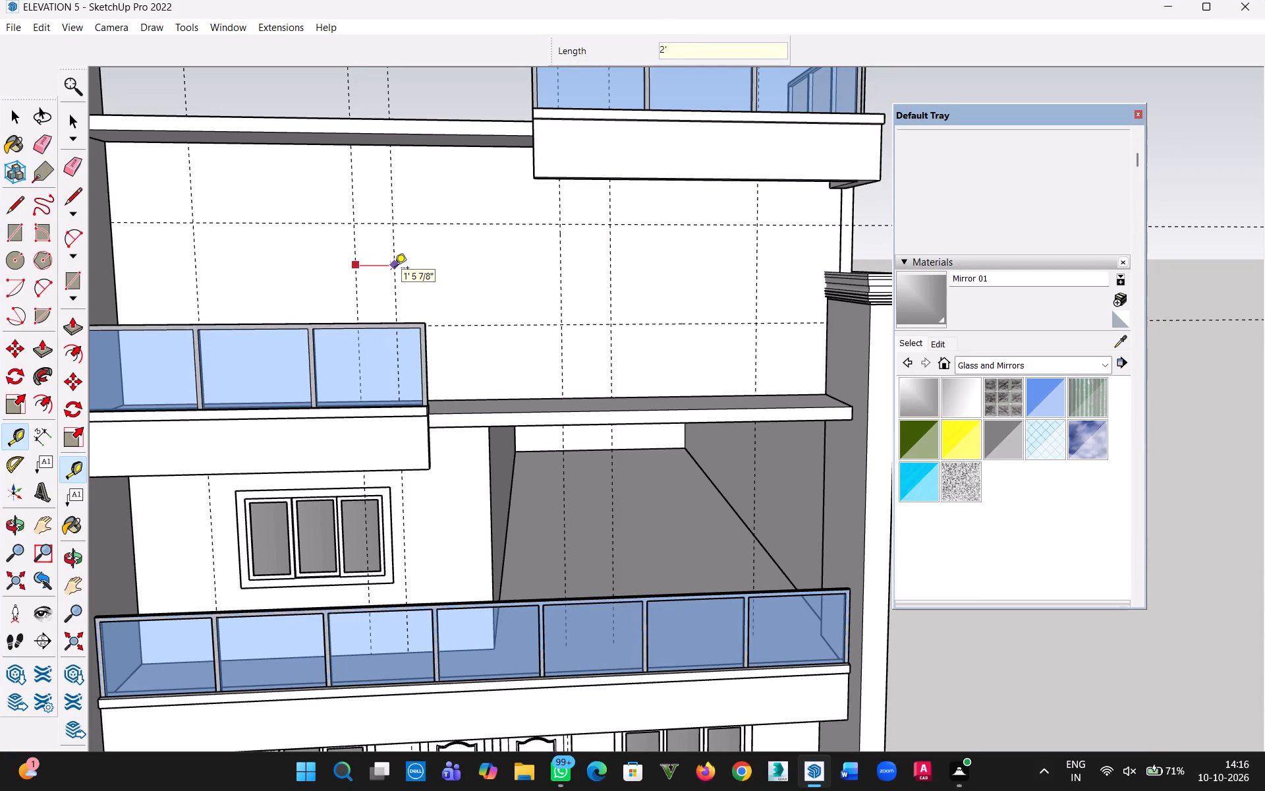
{"action": "key", "text": "Return"}
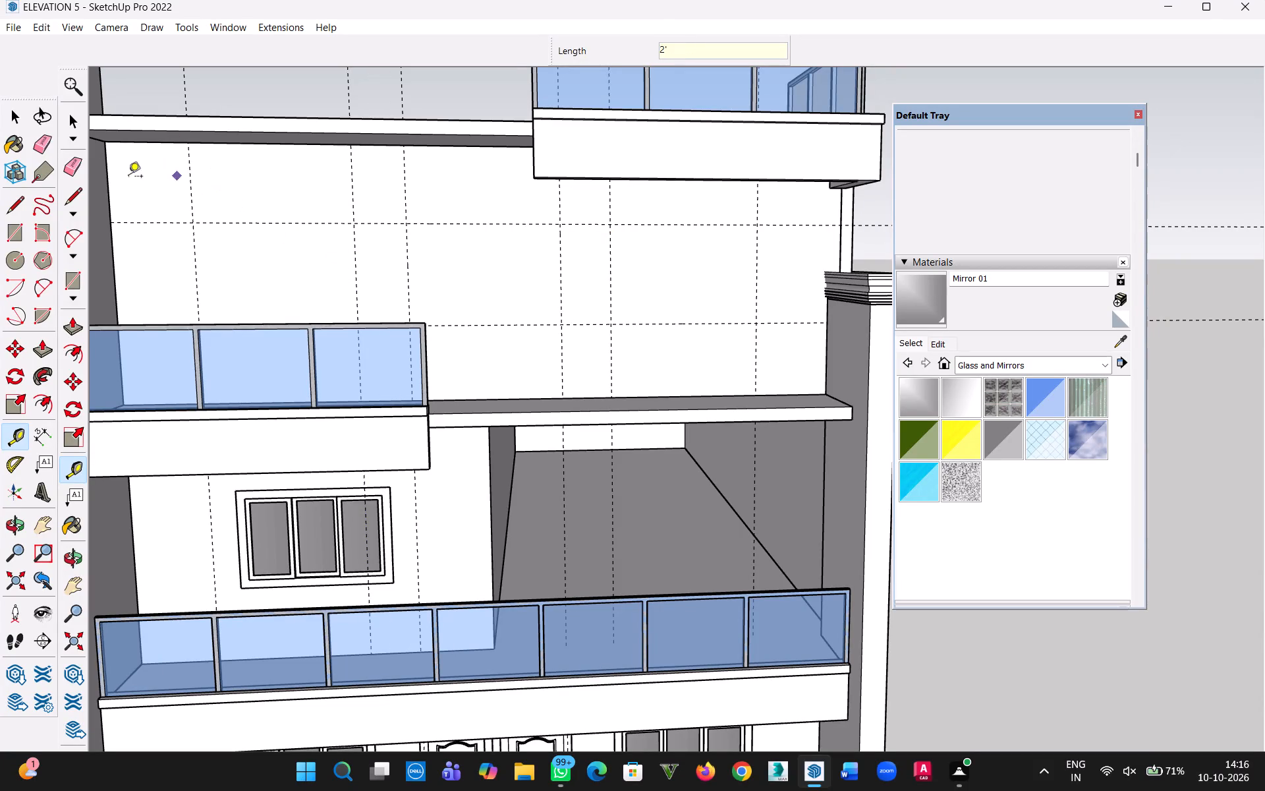
Draw three 6' by 4' window rectangles between the guides on the top storey's wall.
{"action": "left_click", "coordinate": [16, 119]}
{"action": "triple_click", "coordinate": [324, 201]}
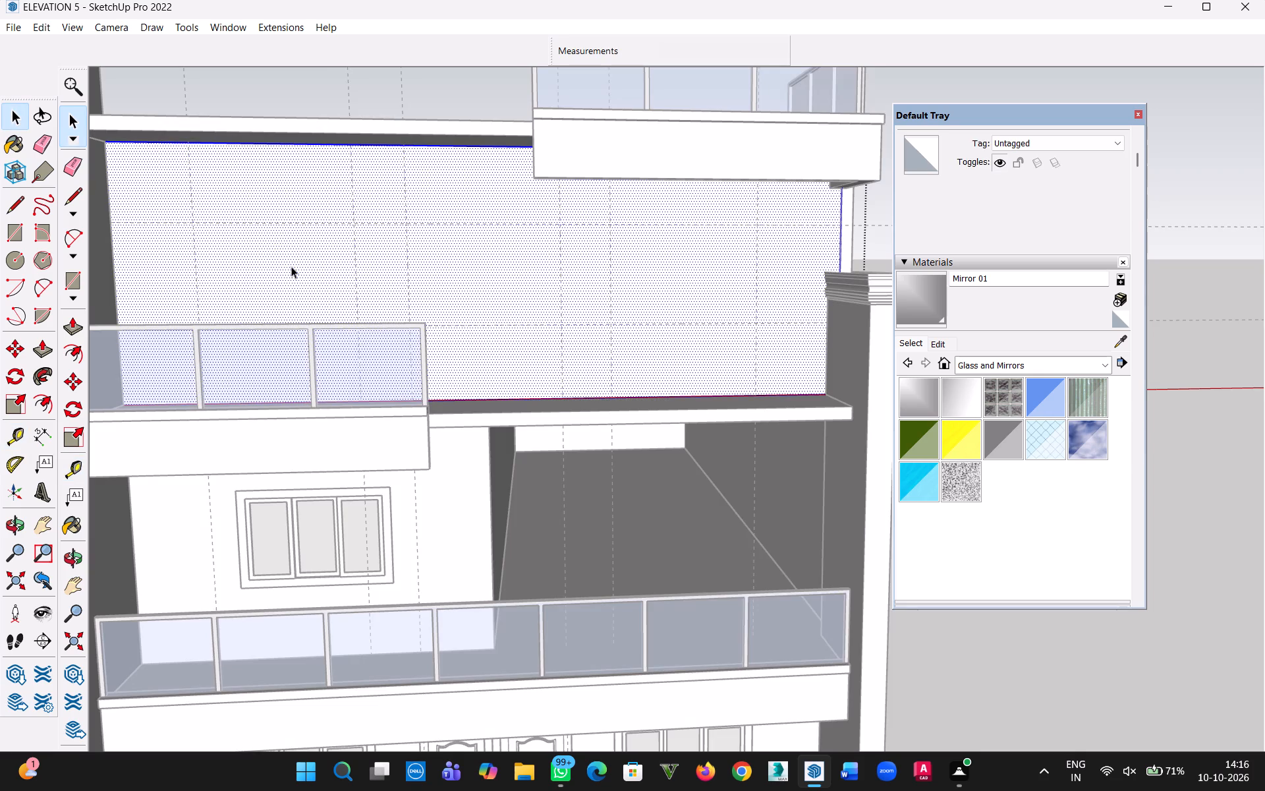
{"action": "key", "text": "r"}
{"action": "left_click", "coordinate": [192, 220]}
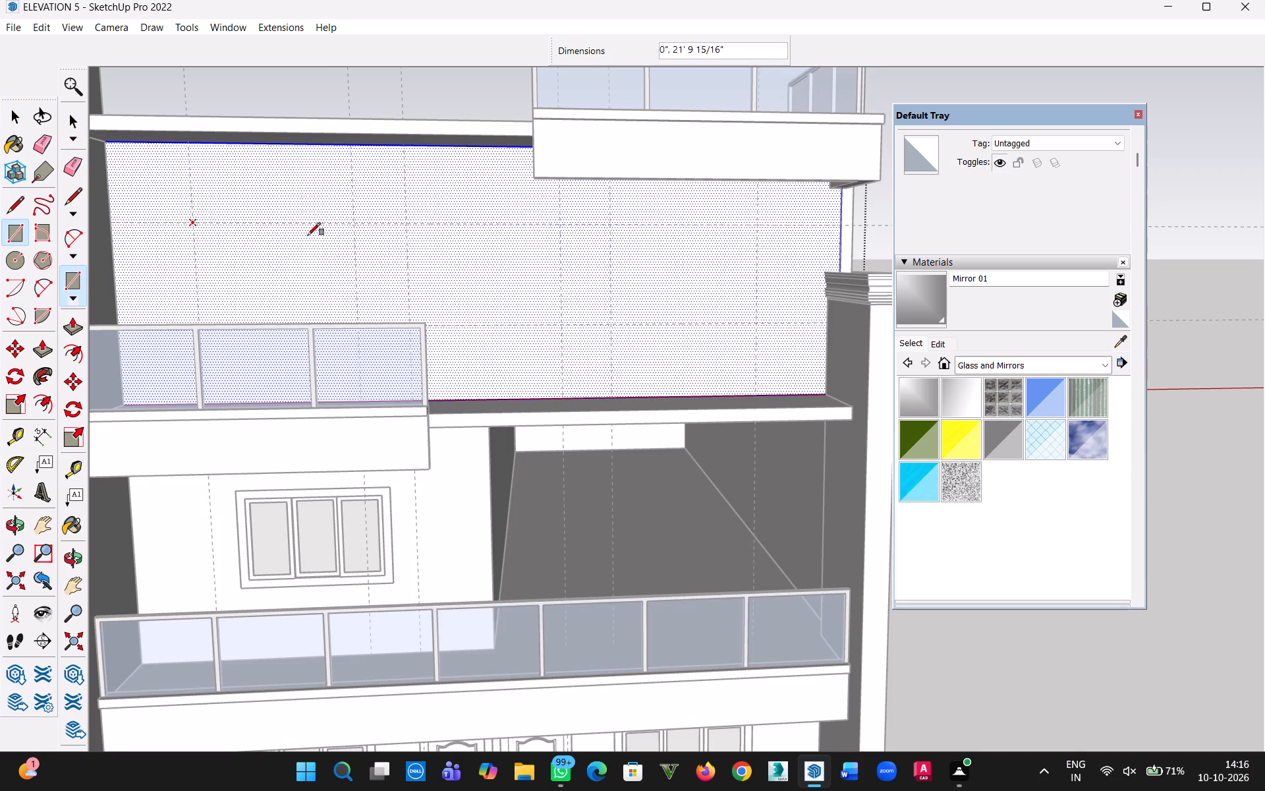
{"action": "middle_click_drag", "start_coordinate": [309, 243], "coordinate": [355, 355]}
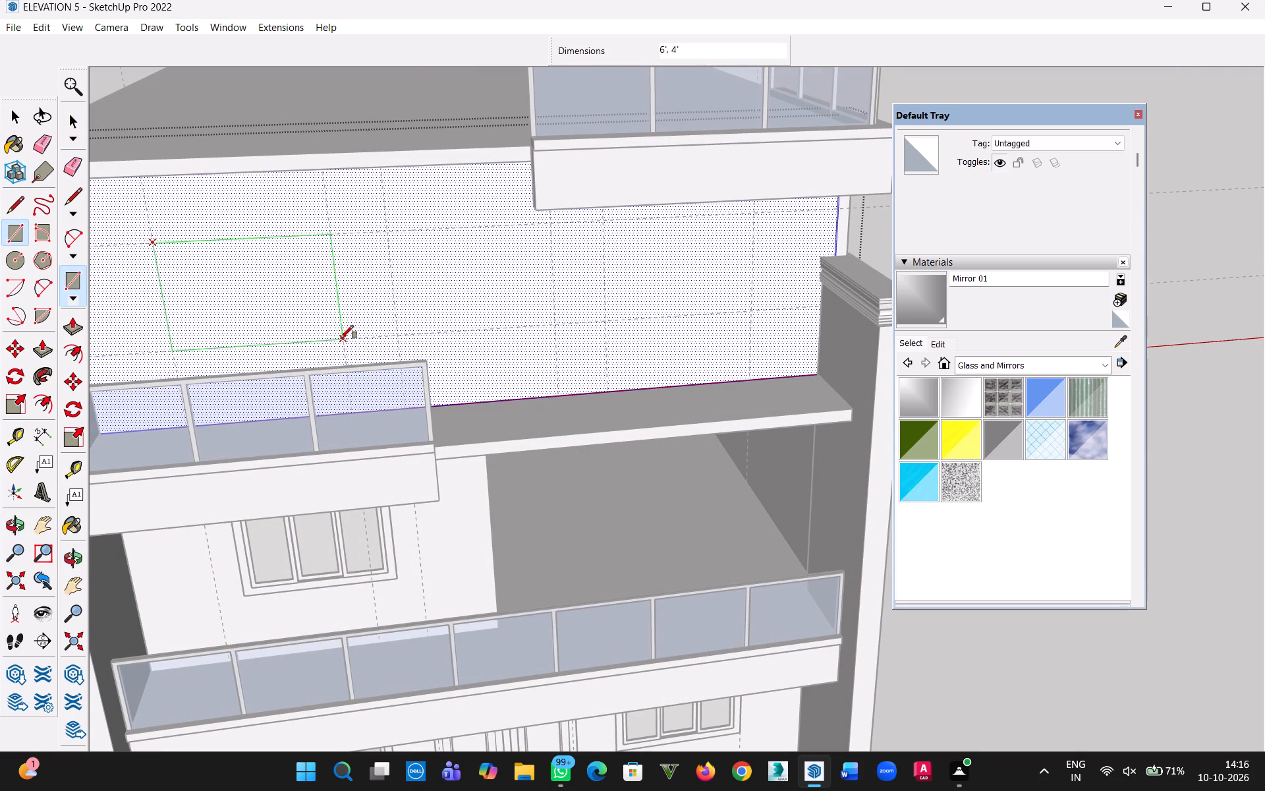
{"action": "left_click", "coordinate": [341, 338]}
{"action": "left_click", "coordinate": [385, 230]}
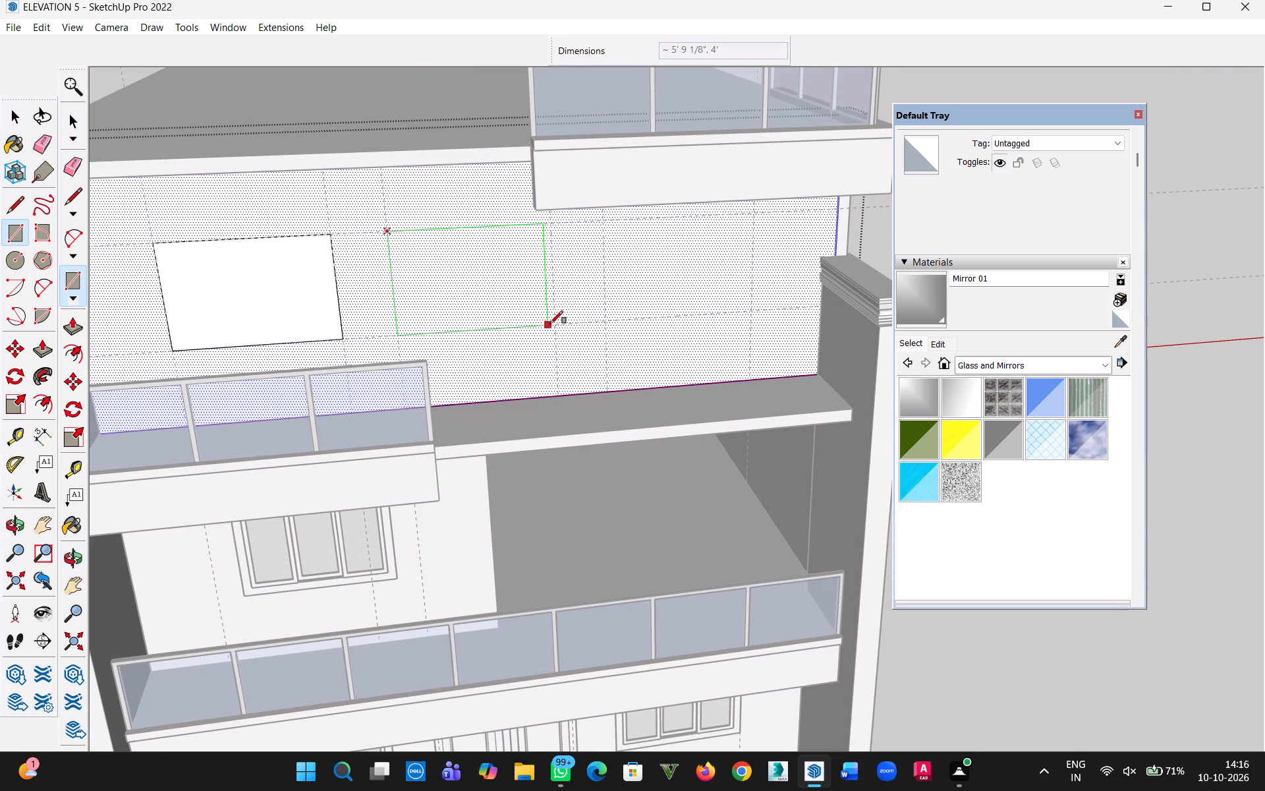
{"action": "left_click", "coordinate": [556, 326]}
{"action": "left_click", "coordinate": [605, 221]}
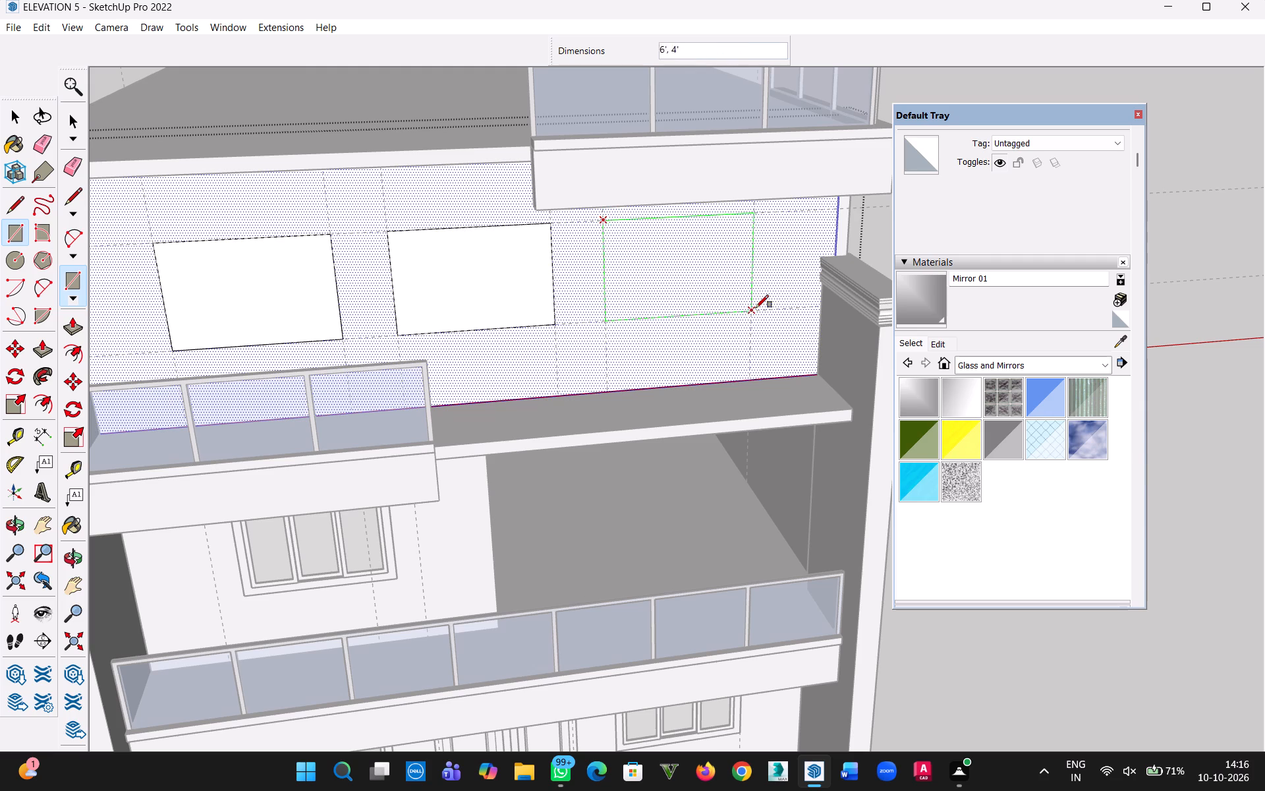
{"action": "left_click", "coordinate": [750, 311]}
{"action": "left_click", "coordinate": [15, 118]}
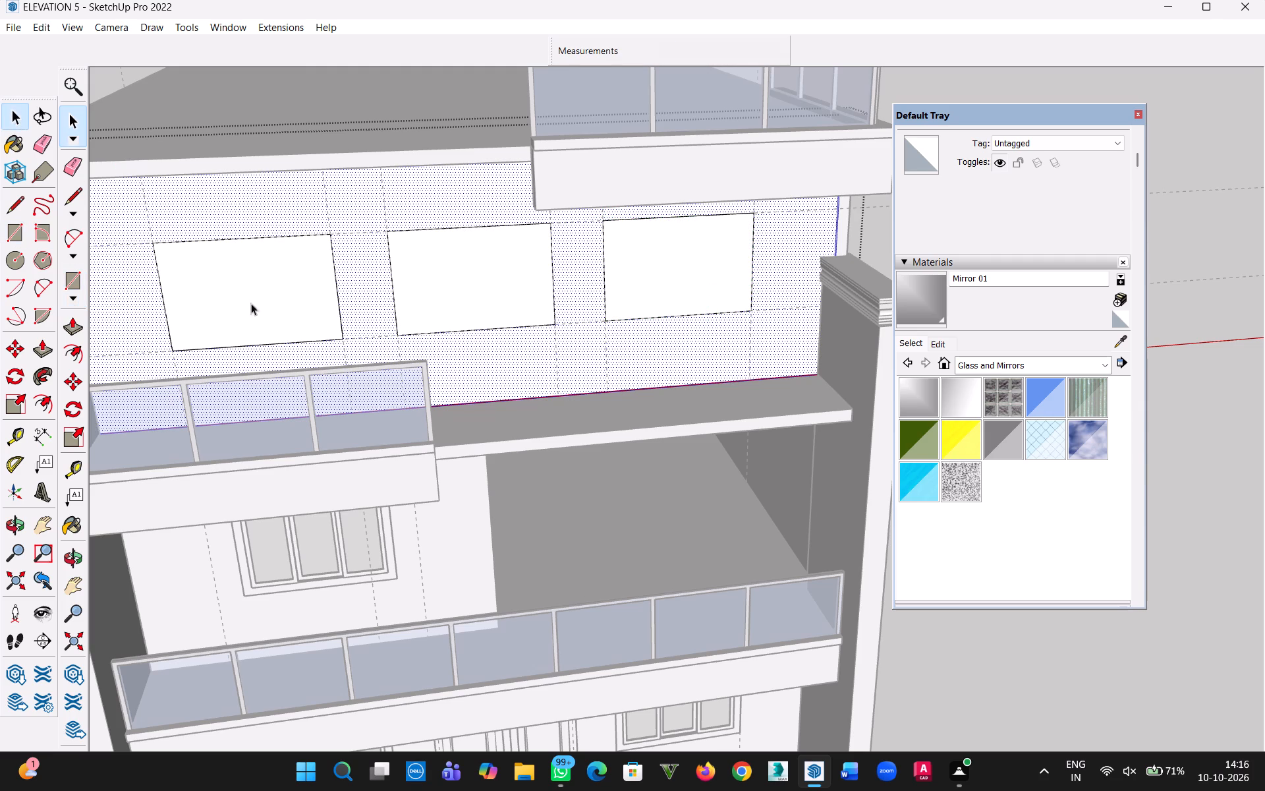
Push the three rectangles through the top storey's wall with Push/Pull to cut the window openings.
{"action": "key", "text": "p"}
{"action": "left_click", "coordinate": [240, 286]}
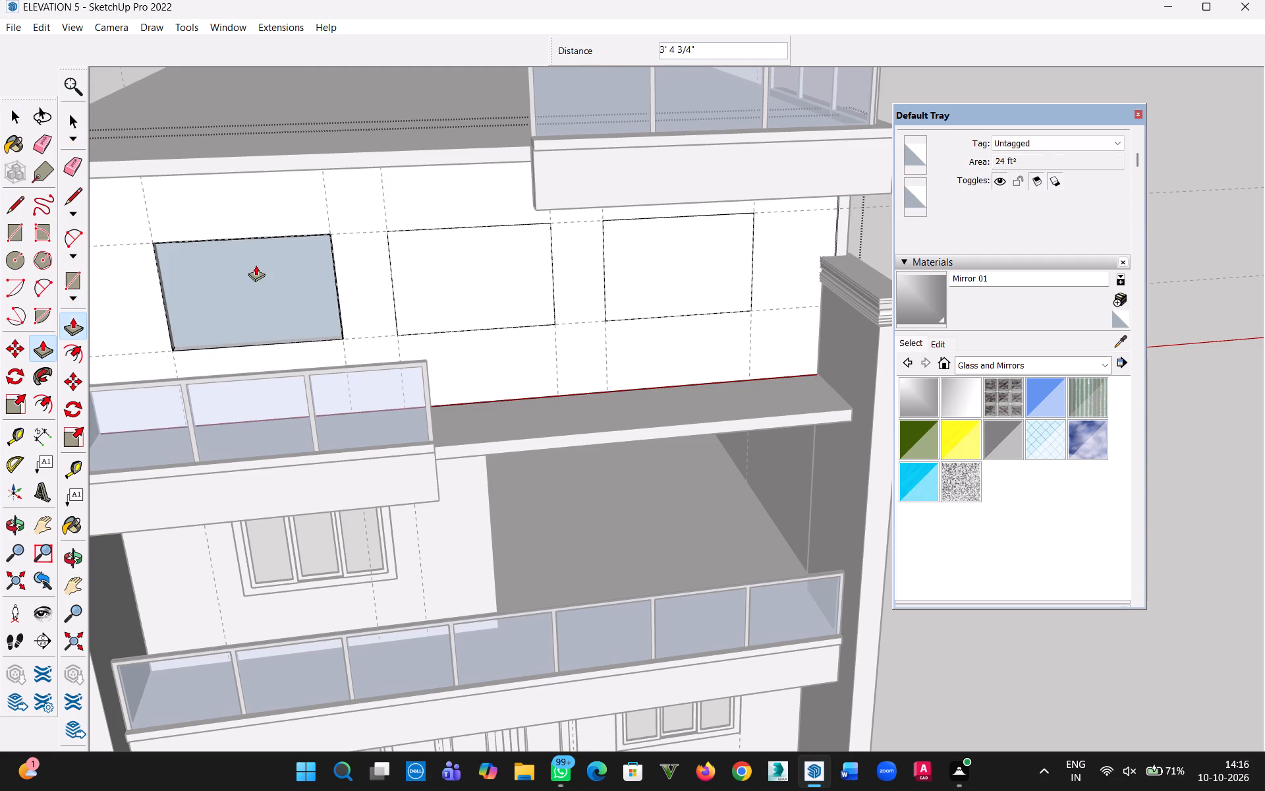
{"action": "left_click", "coordinate": [275, 258]}
{"action": "double_click", "coordinate": [447, 264]}
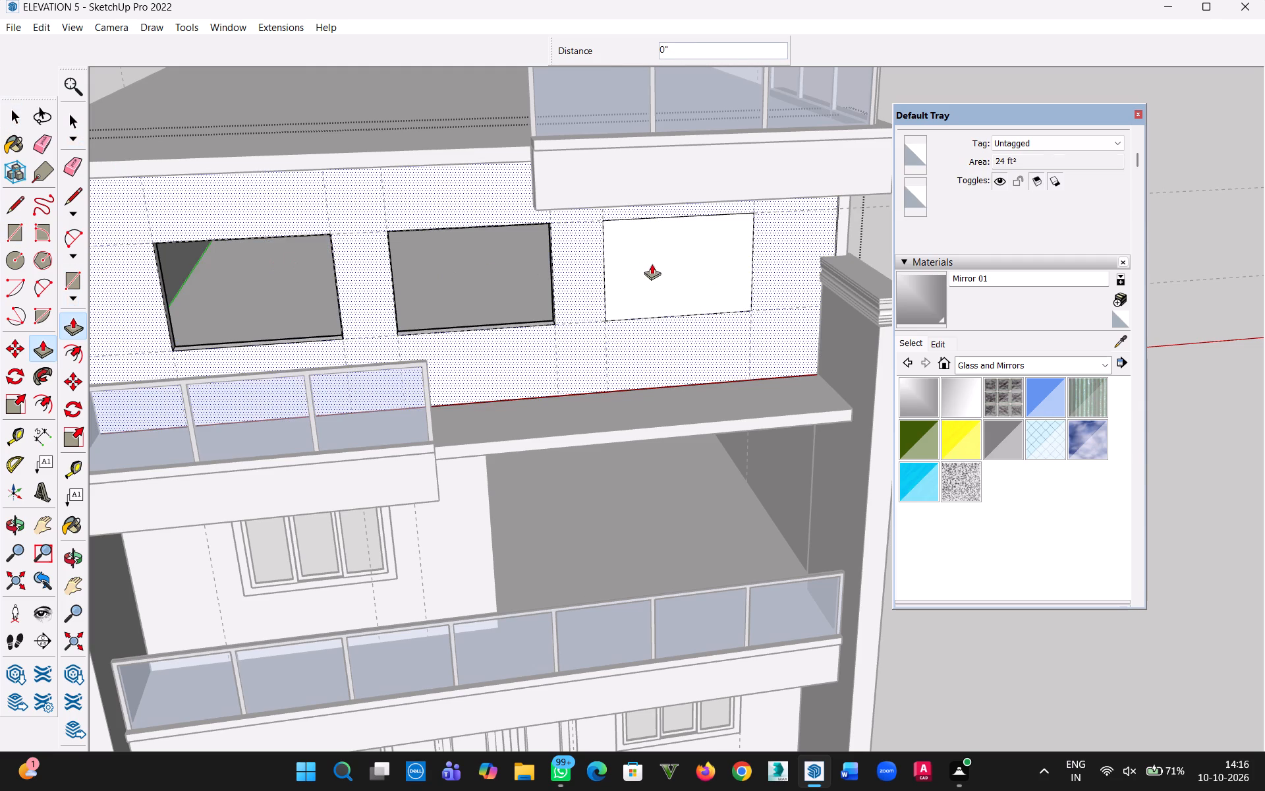
{"action": "double_click", "coordinate": [652, 264]}
{"action": "left_click", "coordinate": [16, 117]}
{"action": "left_click", "coordinate": [631, 469]}
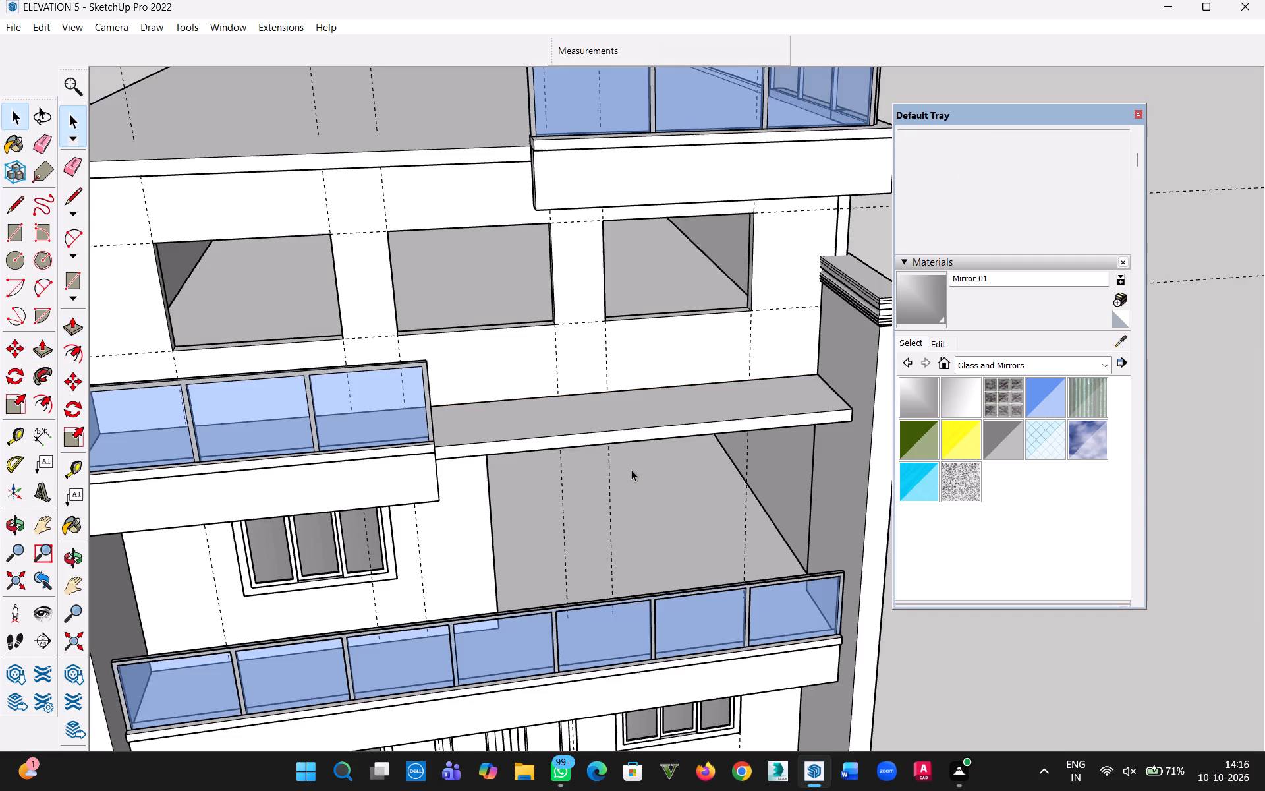
Copy the three-pane window from the storey below up into the first opening, above the short glass balcony.
{"action": "middle_click_drag", "start_coordinate": [616, 488], "coordinate": [618, 413]}
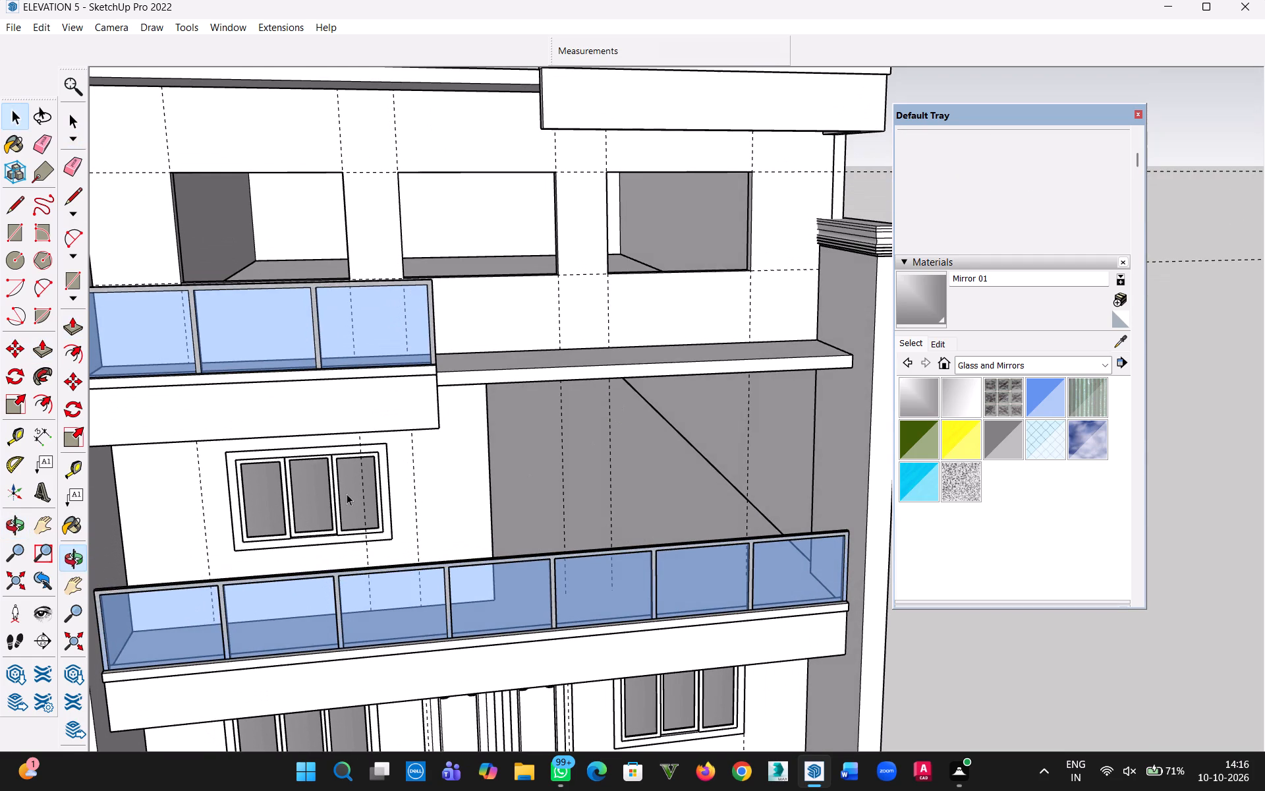
{"action": "left_click", "coordinate": [347, 494]}
{"action": "scroll", "coordinate": [377, 546], "scroll_direction": "up", "scroll_amount": 7}
{"action": "key", "text": "m"}
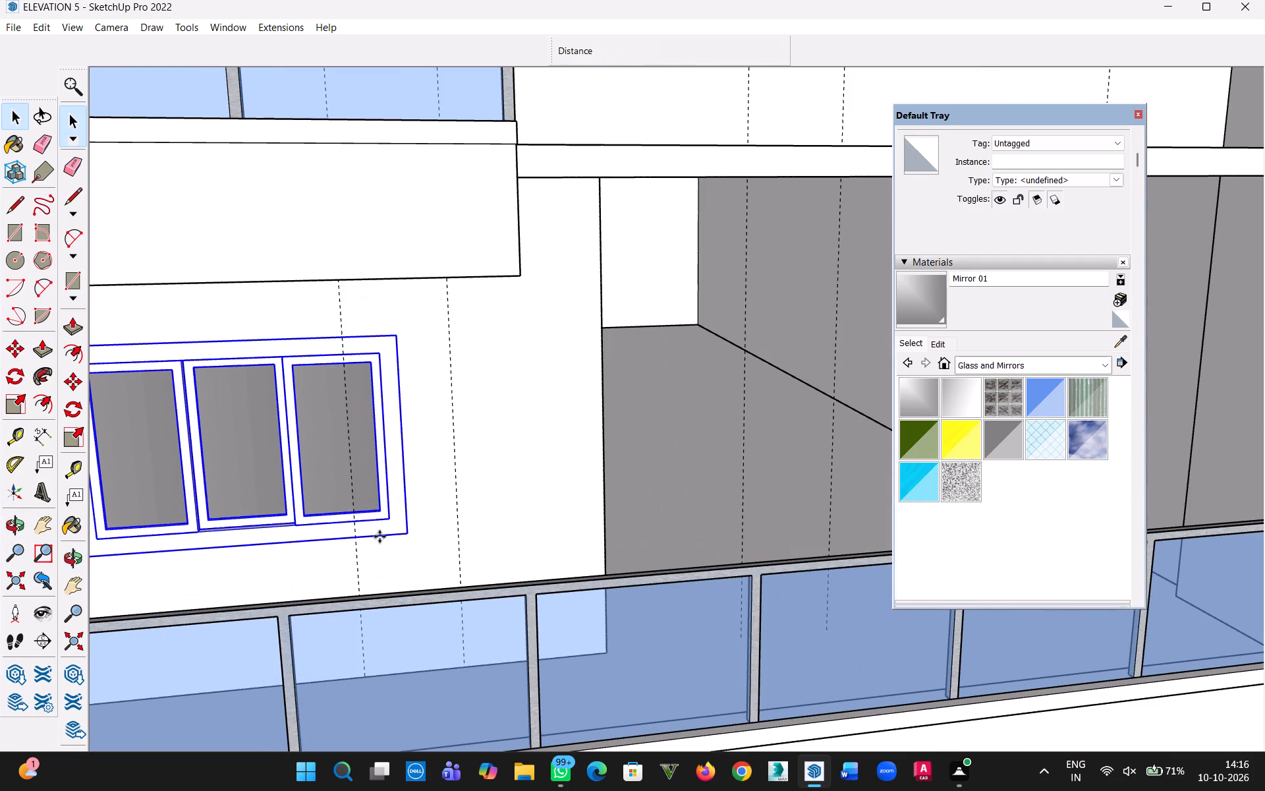
{"action": "left_click", "coordinate": [407, 531]}
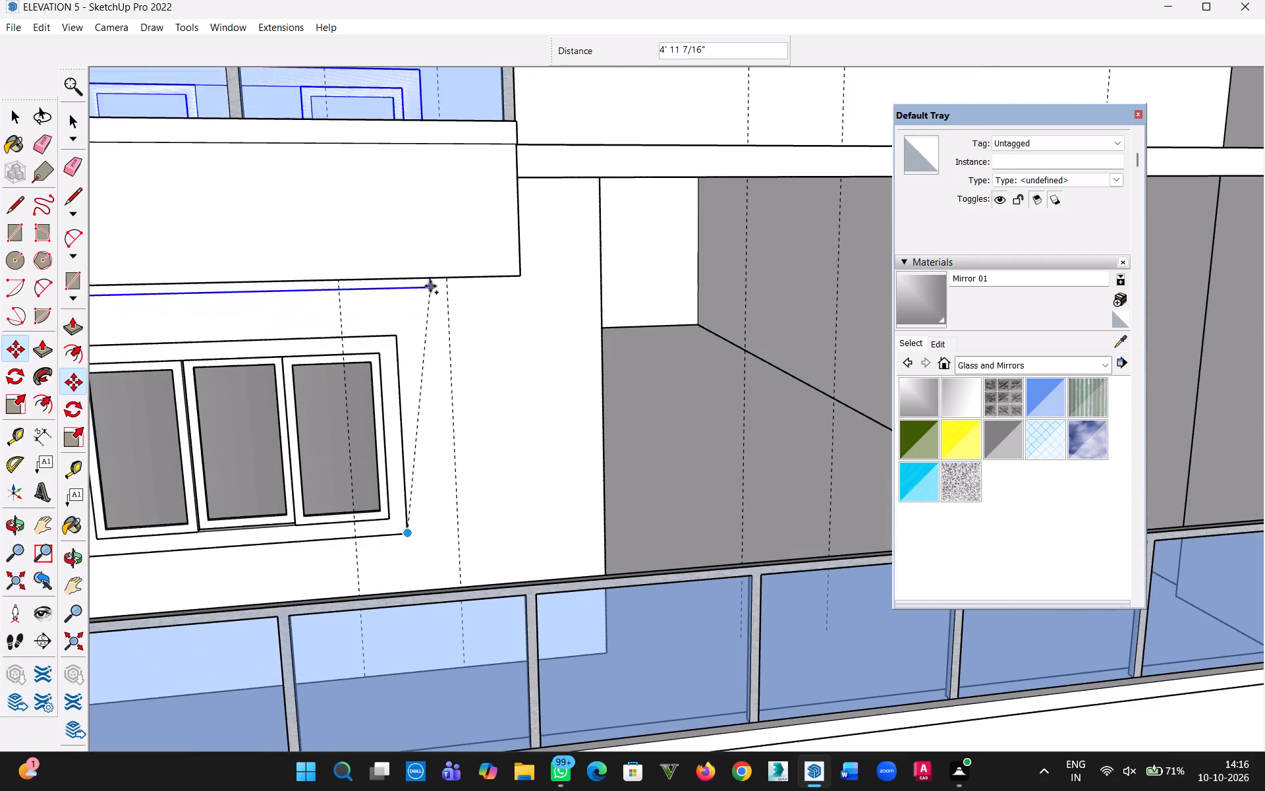
{"action": "key", "text": "h"}
{"action": "left_click_drag", "start_coordinate": [426, 279], "coordinate": [743, 786]}
{"action": "key", "text": "Escape"}
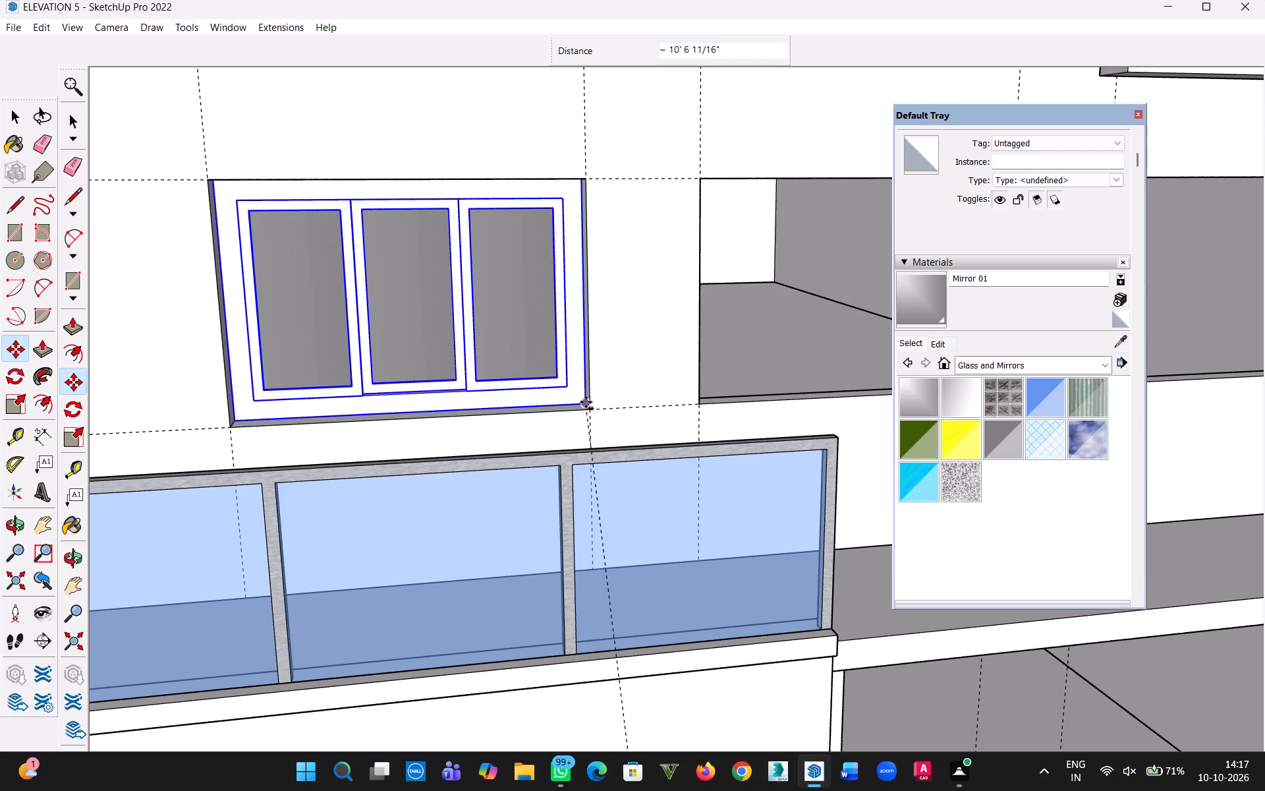
{"action": "left_click", "coordinate": [586, 403]}
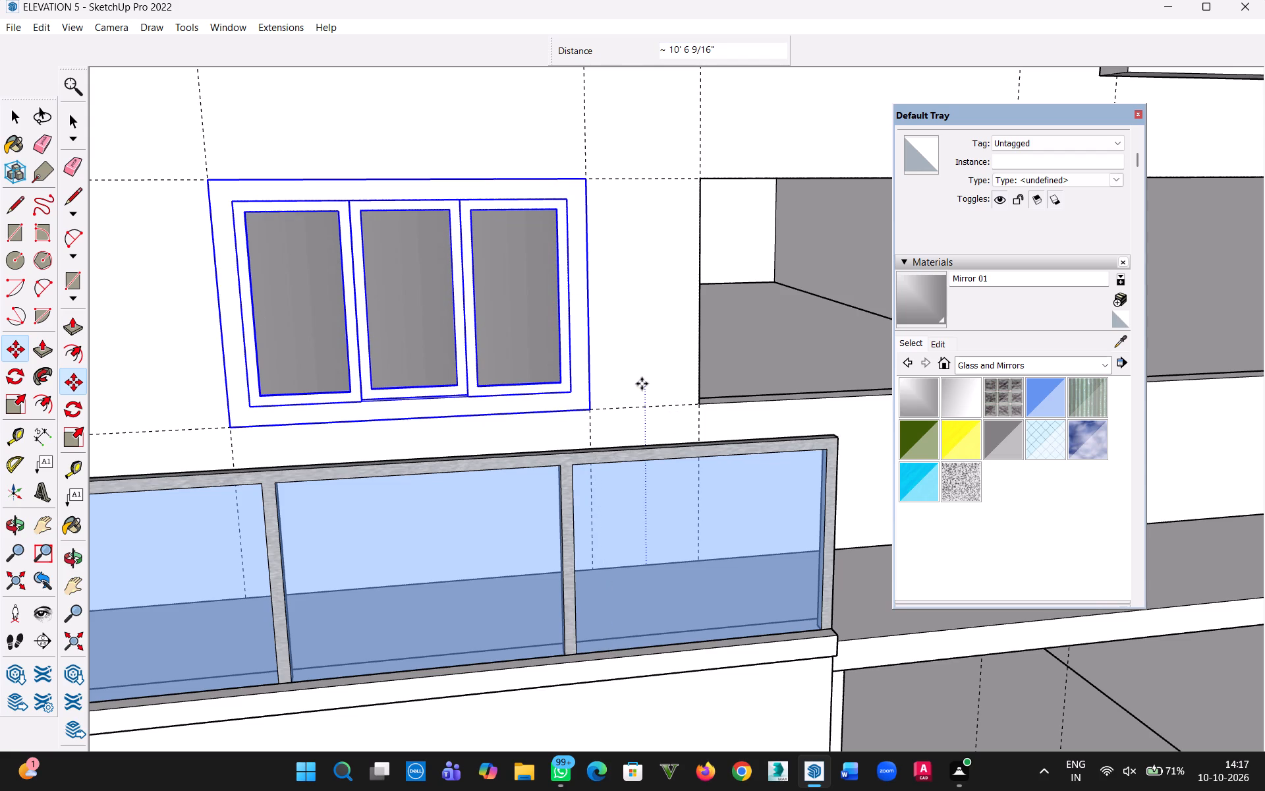
Copy the three-pane window across into the middle opening on the top storey's wall, aligning its lower corner with the opening's corner.
{"action": "left_click", "coordinate": [590, 408]}
{"action": "key", "text": "h"}
{"action": "left_click_drag", "start_coordinate": [816, 393], "coordinate": [808, 396]}
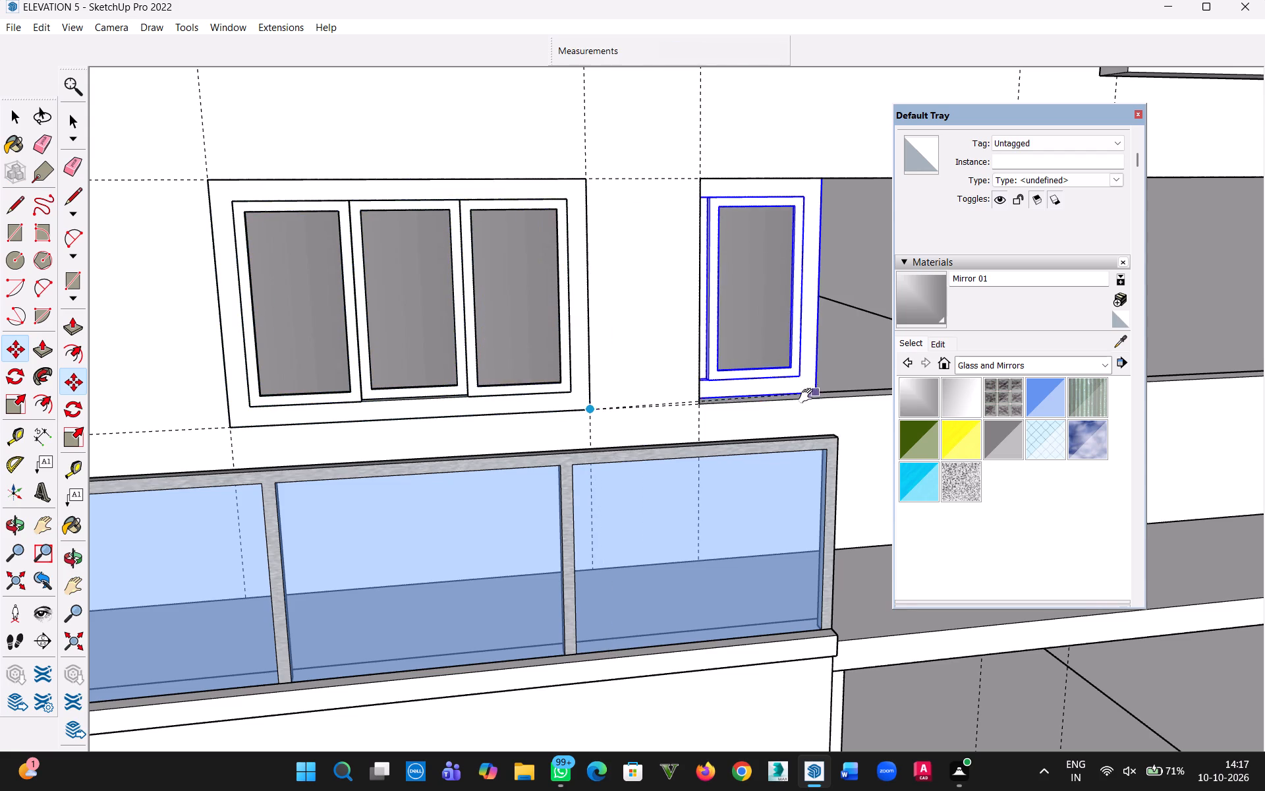
{"action": "left_click_drag", "start_coordinate": [808, 396], "coordinate": [656, 465]}
{"action": "key", "text": "Escape"}
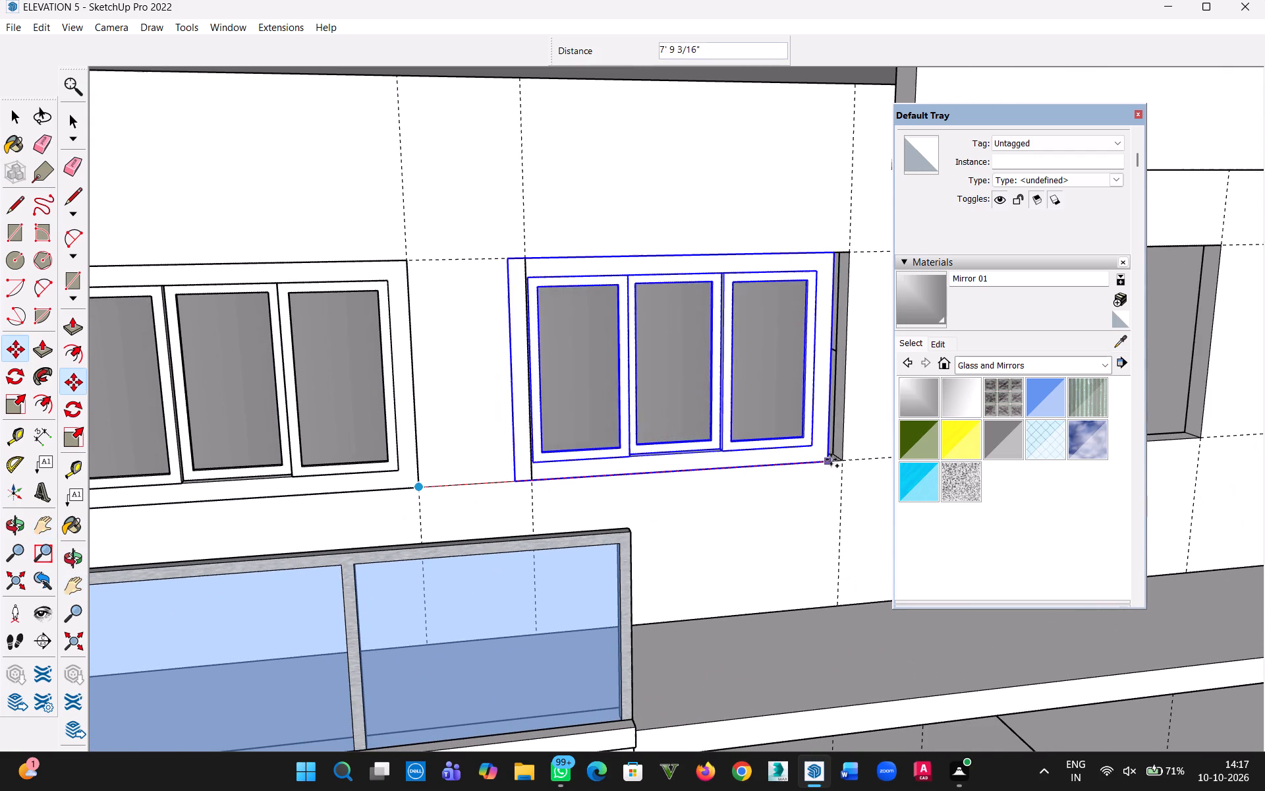
{"action": "left_click", "coordinate": [841, 460]}
Copy the three-pane window 8' further along into the last opening on the top storey's wall.
{"action": "key", "text": "h"}
{"action": "left_click_drag", "start_coordinate": [790, 531], "coordinate": [632, 556]}
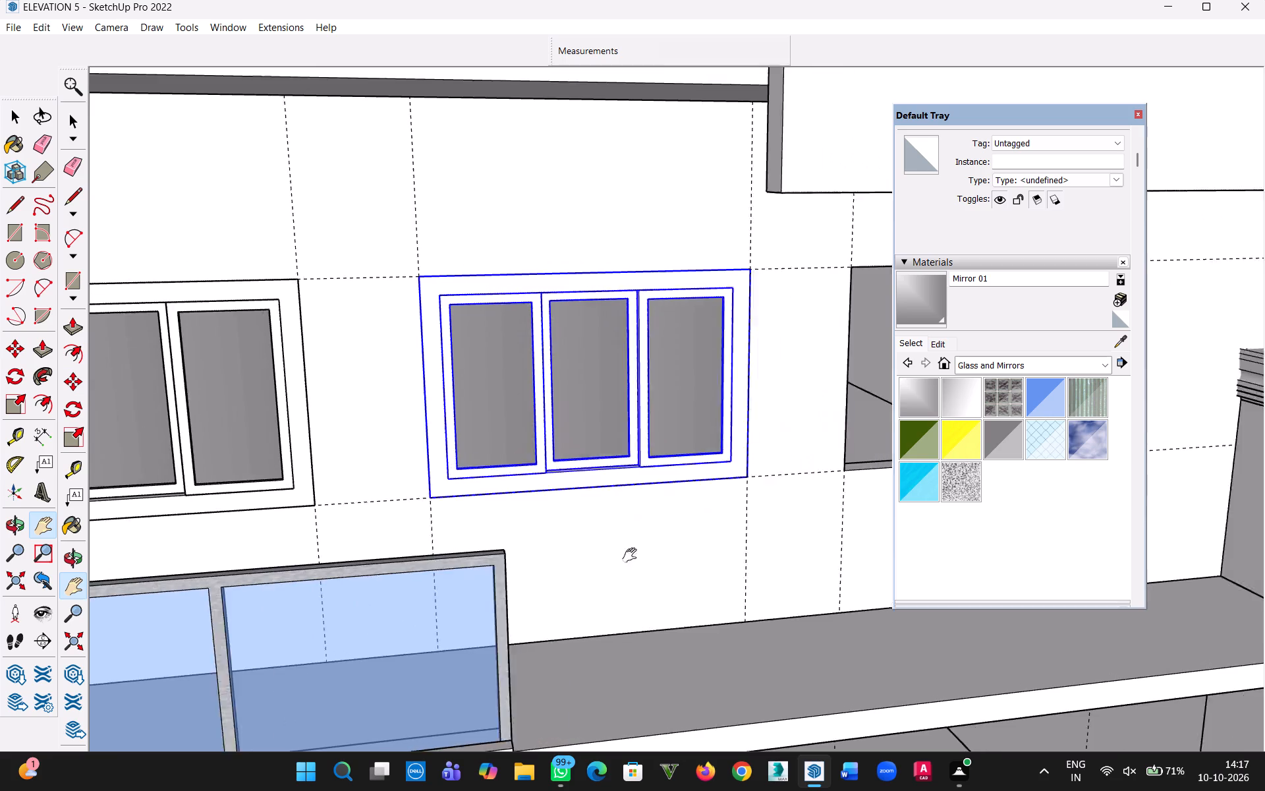
{"action": "left_click_drag", "start_coordinate": [632, 556], "coordinate": [449, 614]}
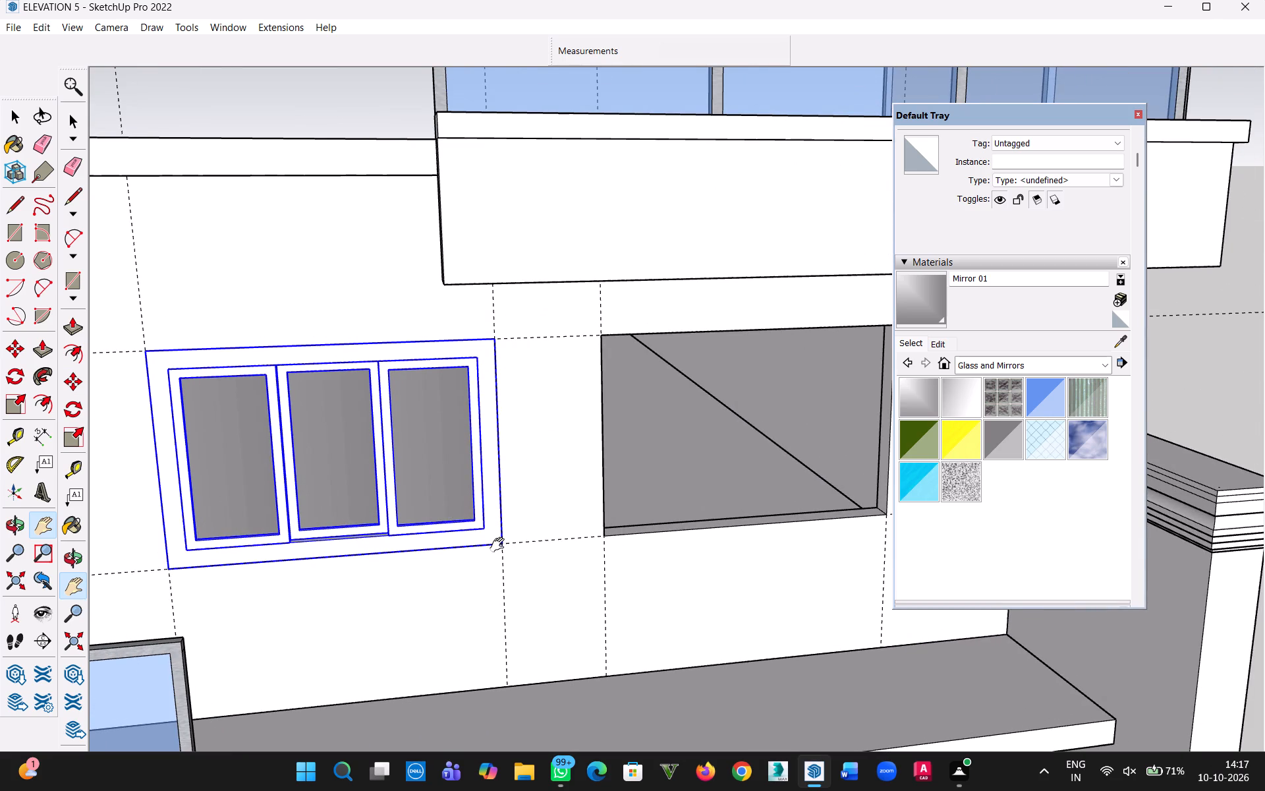
{"action": "key", "text": "Escape"}
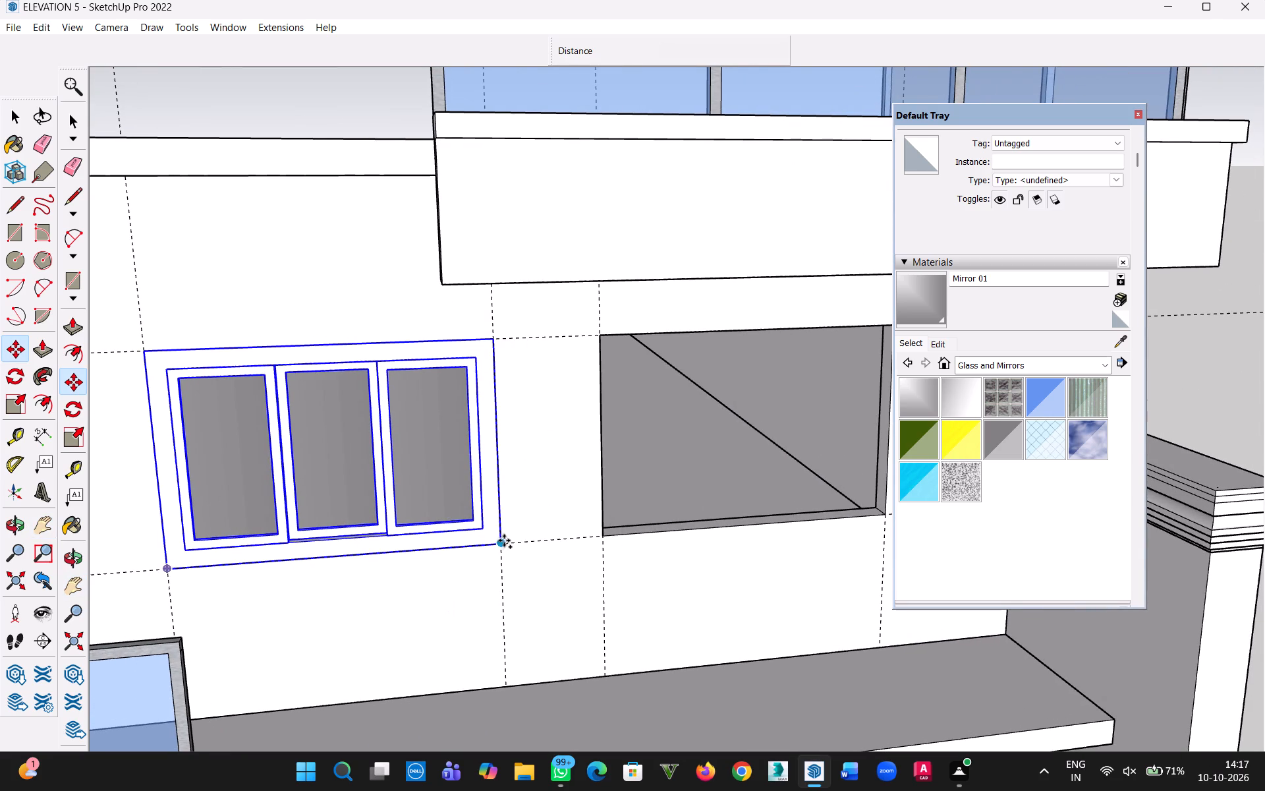
{"action": "left_click", "coordinate": [501, 543]}
{"action": "key", "text": "h"}
{"action": "left_click_drag", "start_coordinate": [795, 523], "coordinate": [641, 545]}
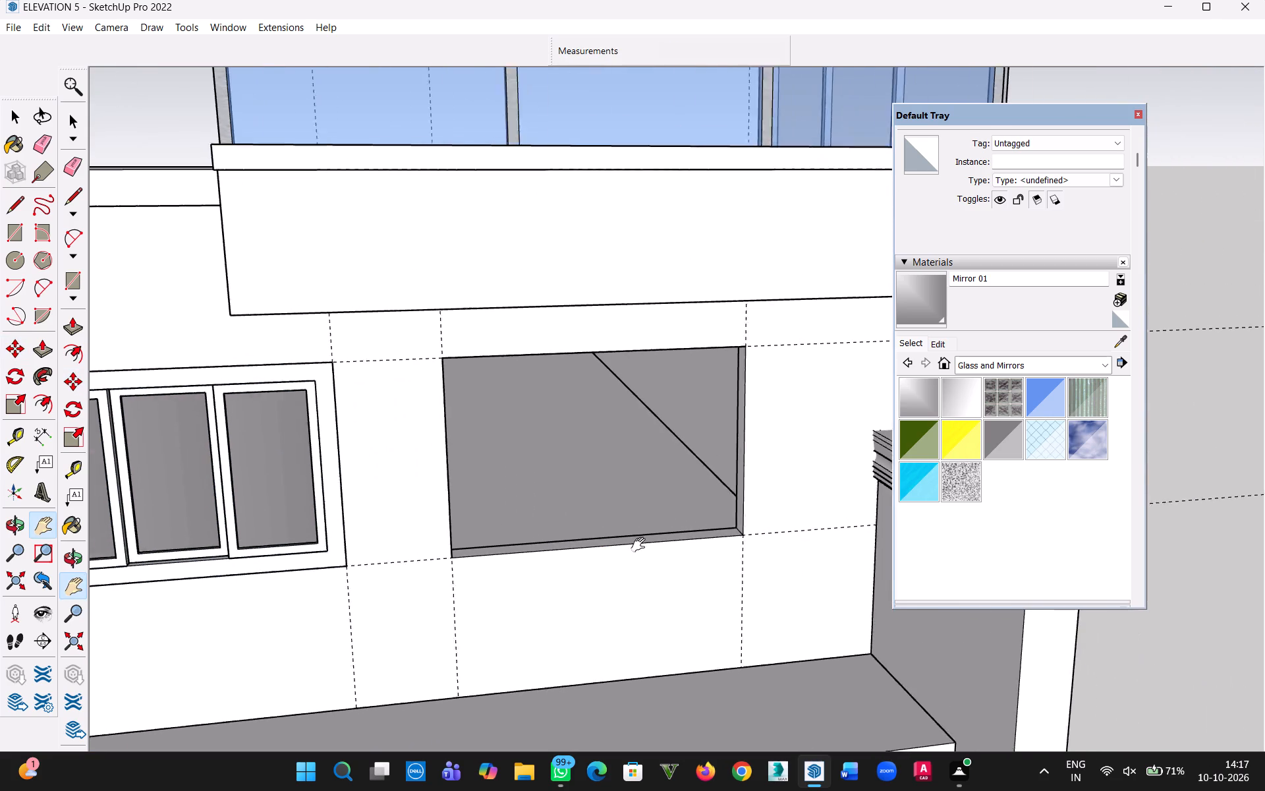
{"action": "left_click_drag", "start_coordinate": [641, 545], "coordinate": [625, 548]}
{"action": "key", "text": "Escape"}
{"action": "left_click", "coordinate": [713, 539]}
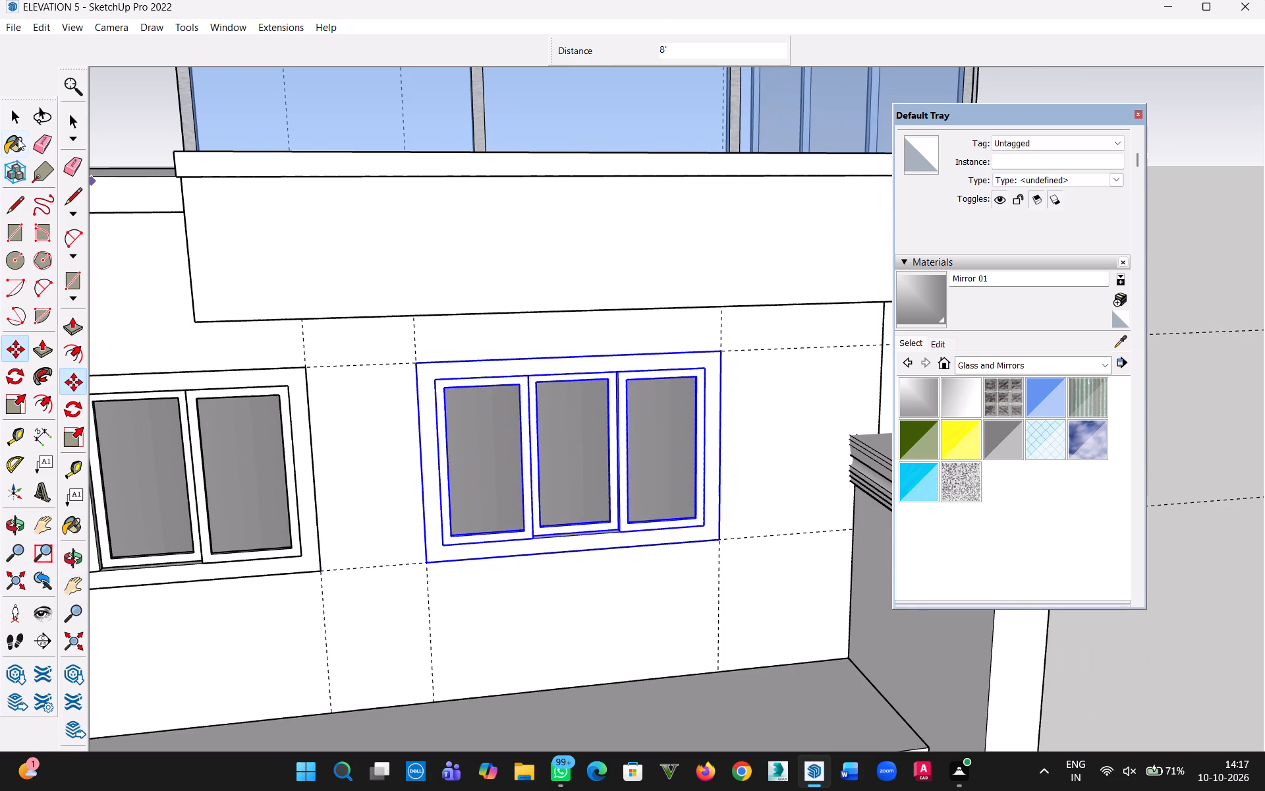
{"action": "left_click", "coordinate": [14, 116]}
{"action": "scroll", "coordinate": [381, 415], "scroll_direction": "down", "scroll_amount": 14}
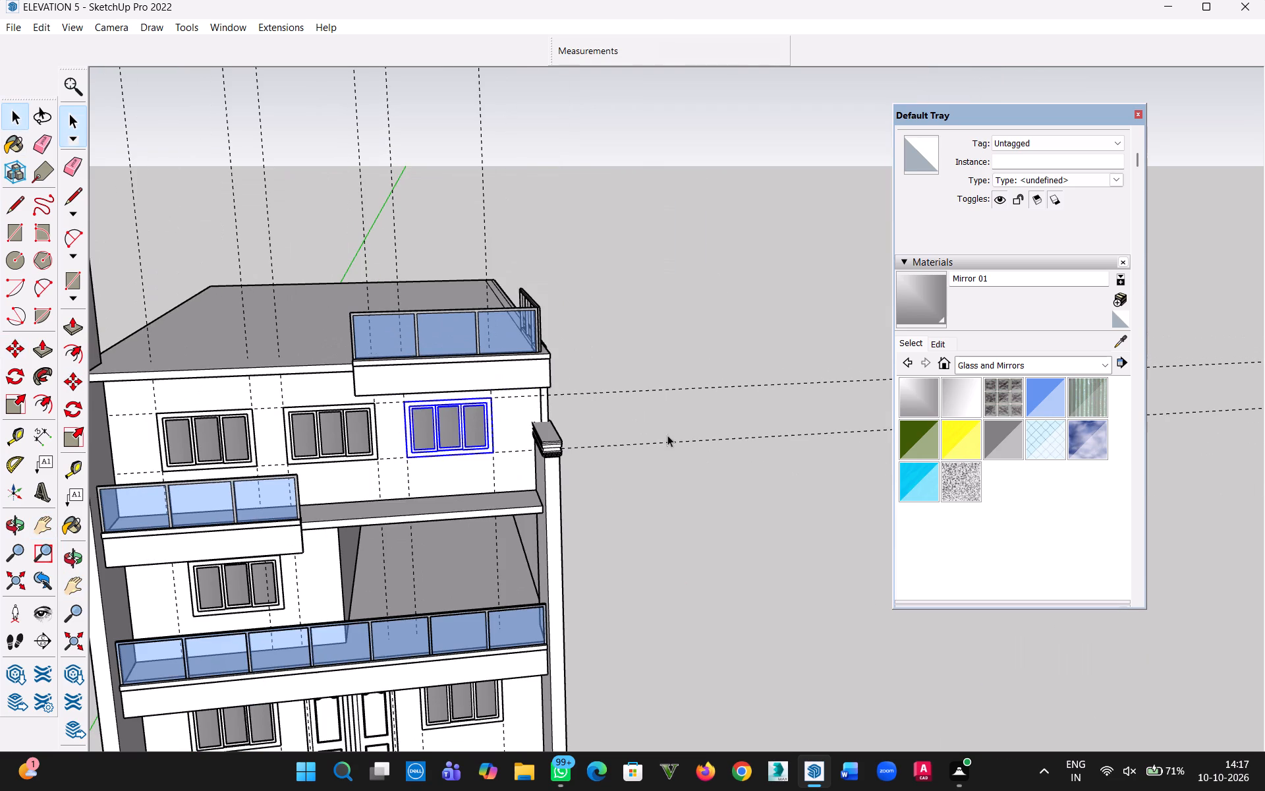
{"action": "left_click", "coordinate": [667, 435]}
Delete all the construction guides from the model.
{"action": "middle_click_drag", "start_coordinate": [625, 515], "coordinate": [630, 411]}
{"action": "scroll", "coordinate": [634, 469], "scroll_direction": "down", "scroll_amount": 11}
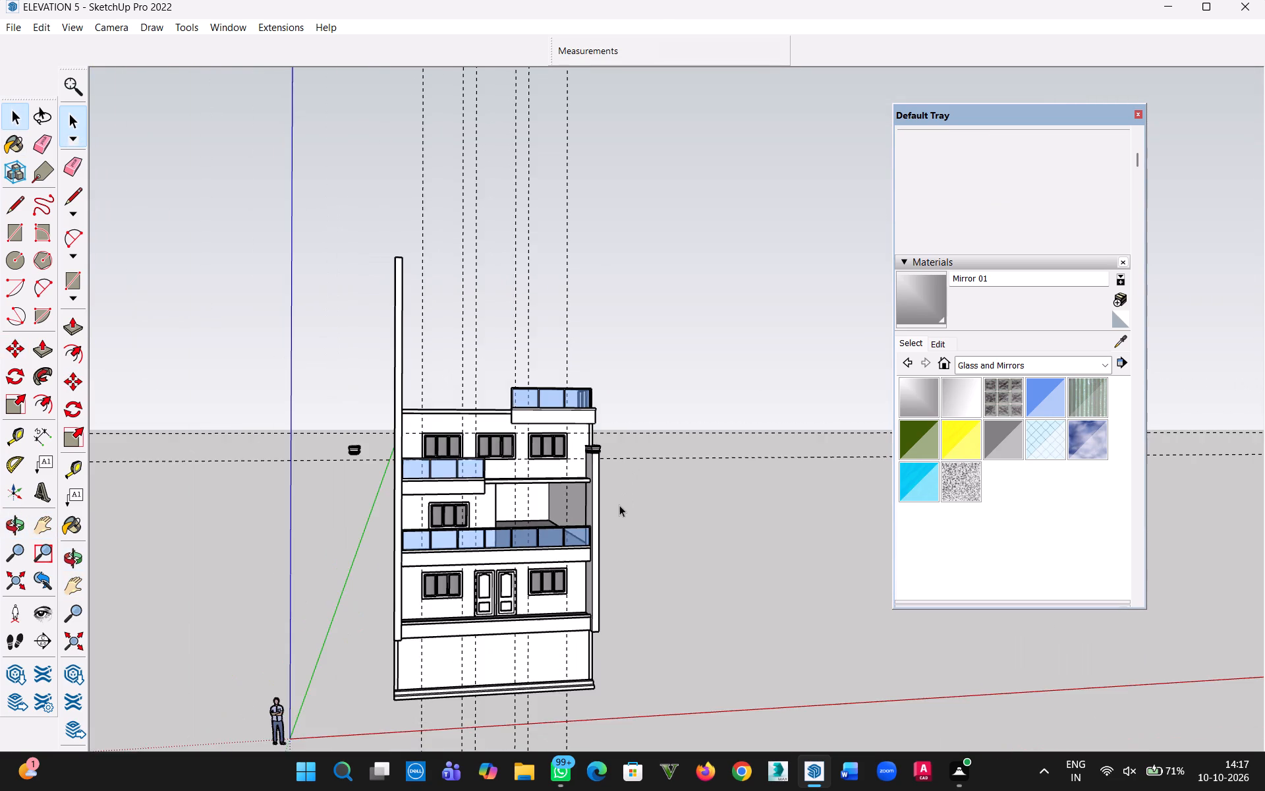
{"action": "key", "text": "h"}
{"action": "left_click_drag", "start_coordinate": [607, 532], "coordinate": [567, 515]}
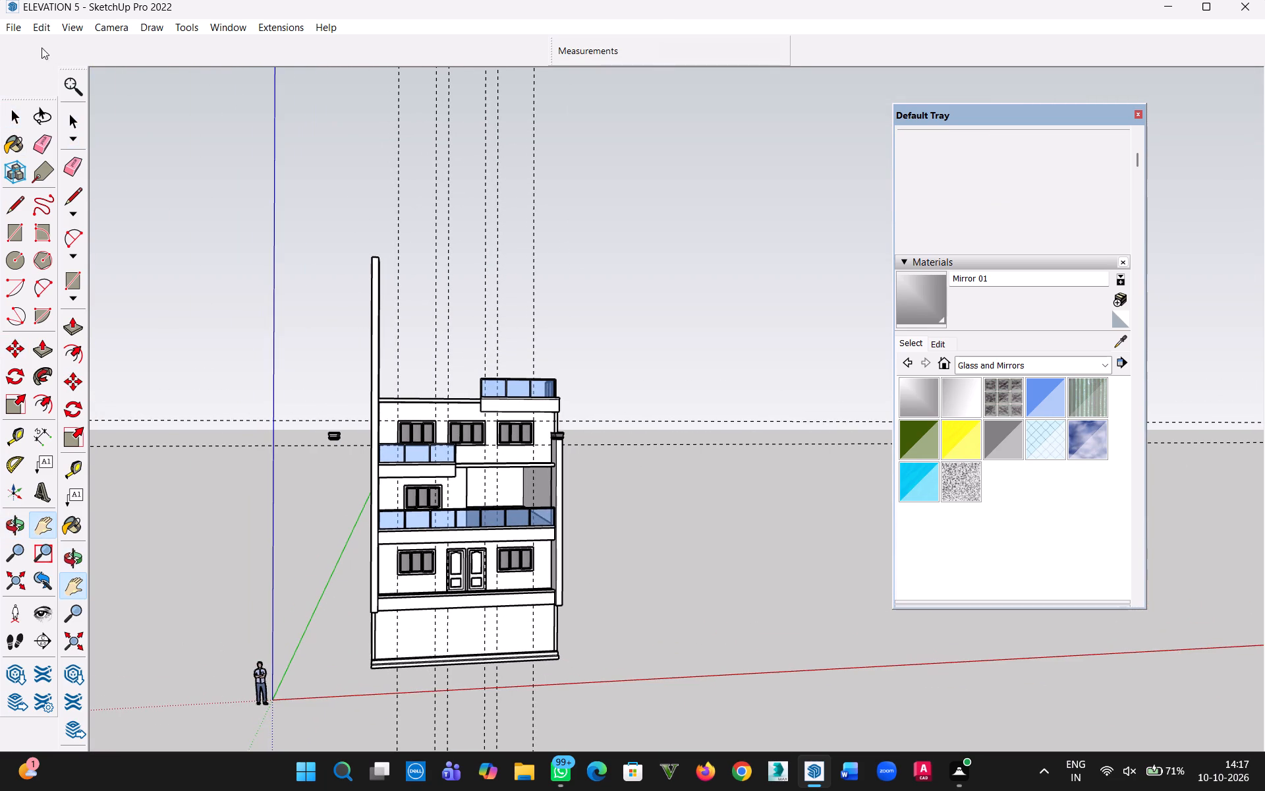
{"action": "left_click", "coordinate": [18, 26]}
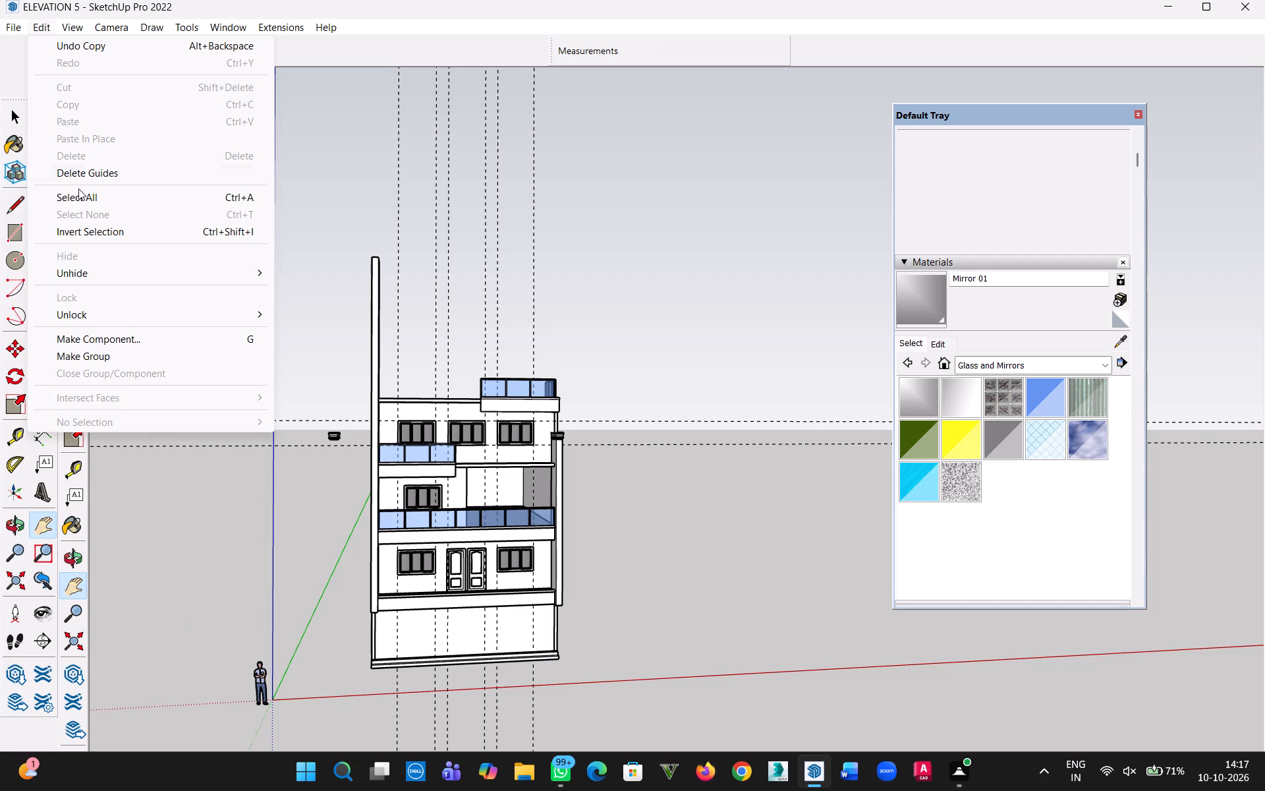
{"action": "left_click", "coordinate": [86, 173]}
{"action": "left_click", "coordinate": [590, 312]}
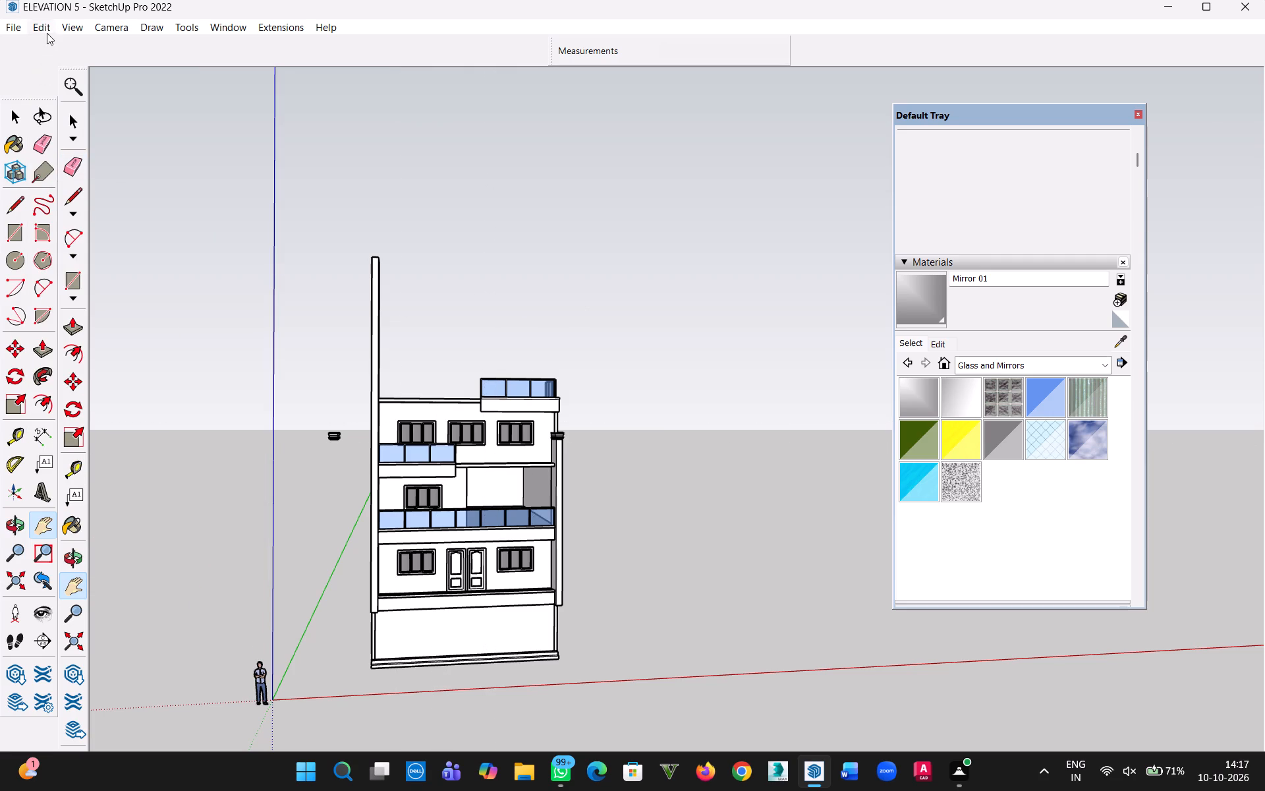
Unhide all the hidden geometry in the model.
{"action": "left_click", "coordinate": [46, 32]}
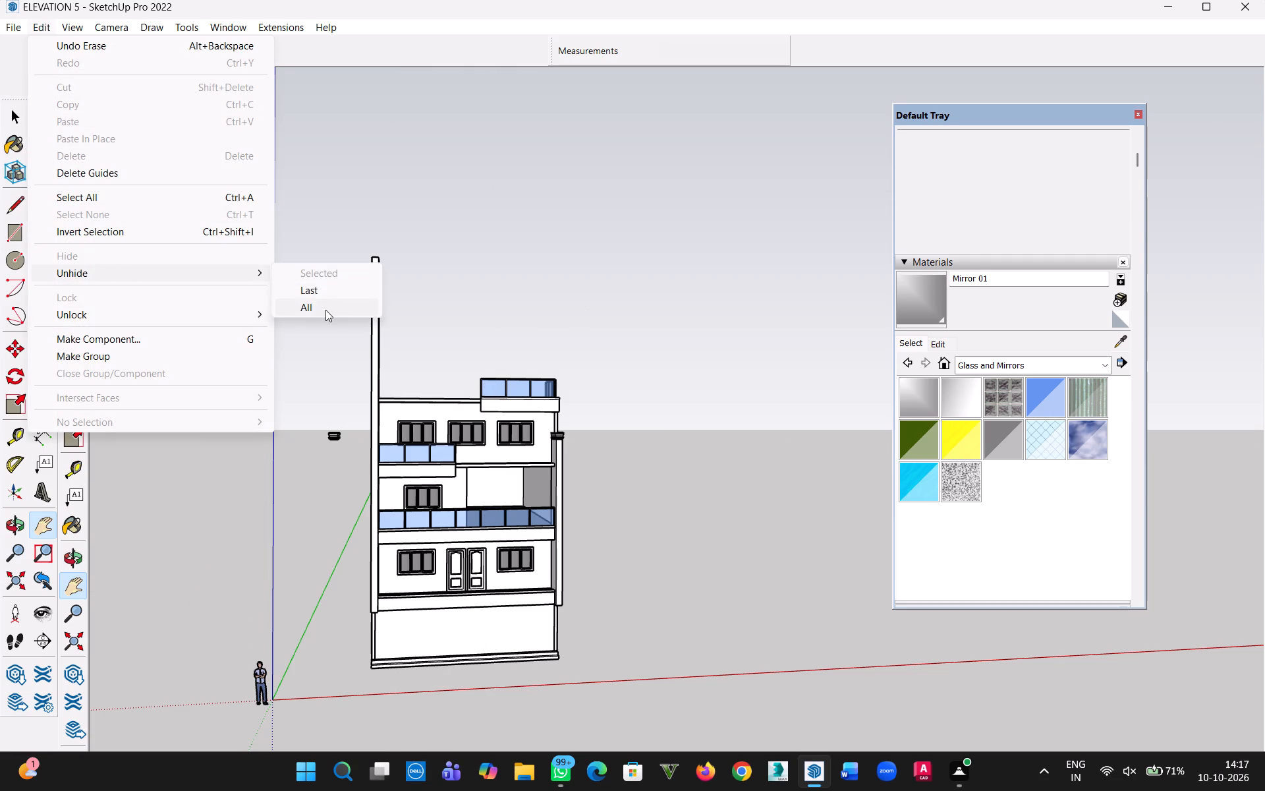
{"action": "left_click", "coordinate": [325, 310]}
{"action": "left_click", "coordinate": [538, 284]}
Examine the whole building with its curved front panels from the front, above and the side.
{"action": "middle_click_drag", "start_coordinate": [573, 305], "coordinate": [530, 511]}
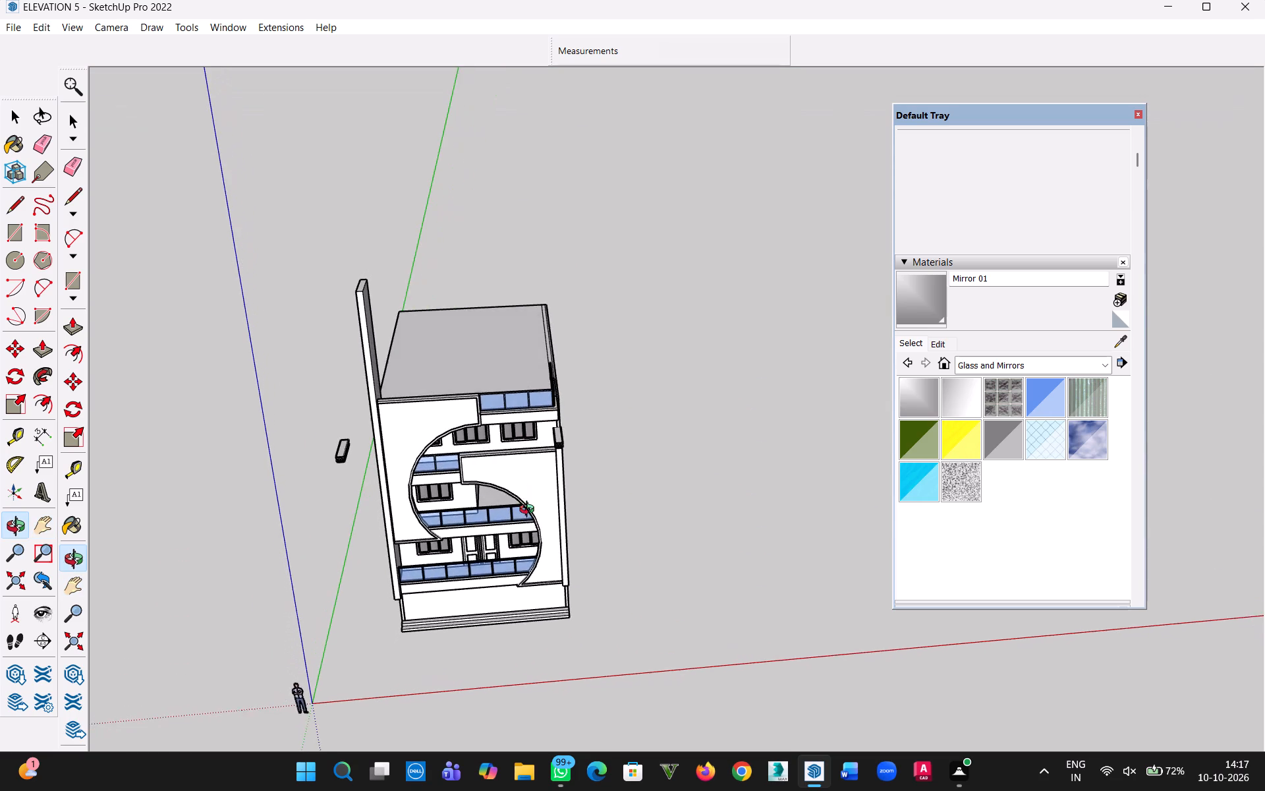
{"action": "middle_click_drag", "start_coordinate": [530, 511], "coordinate": [524, 522]}
{"action": "scroll", "coordinate": [490, 459], "scroll_direction": "up", "scroll_amount": 9}
{"action": "middle_click_drag", "start_coordinate": [476, 554], "coordinate": [551, 337]}
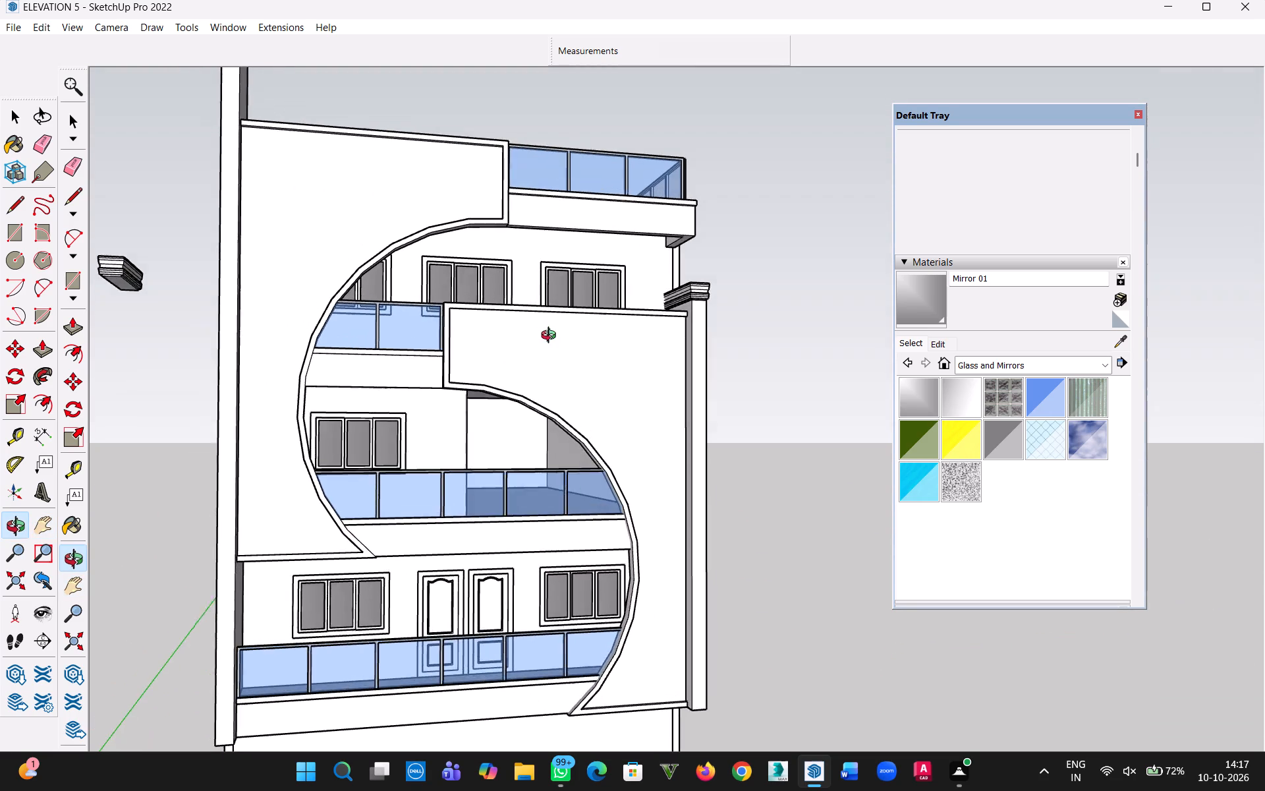
{"action": "middle_click_drag", "start_coordinate": [551, 337], "coordinate": [551, 339]}
{"action": "scroll", "coordinate": [529, 417], "scroll_direction": "down", "scroll_amount": 5}
{"action": "middle_click_drag", "start_coordinate": [500, 428], "coordinate": [783, 548]}
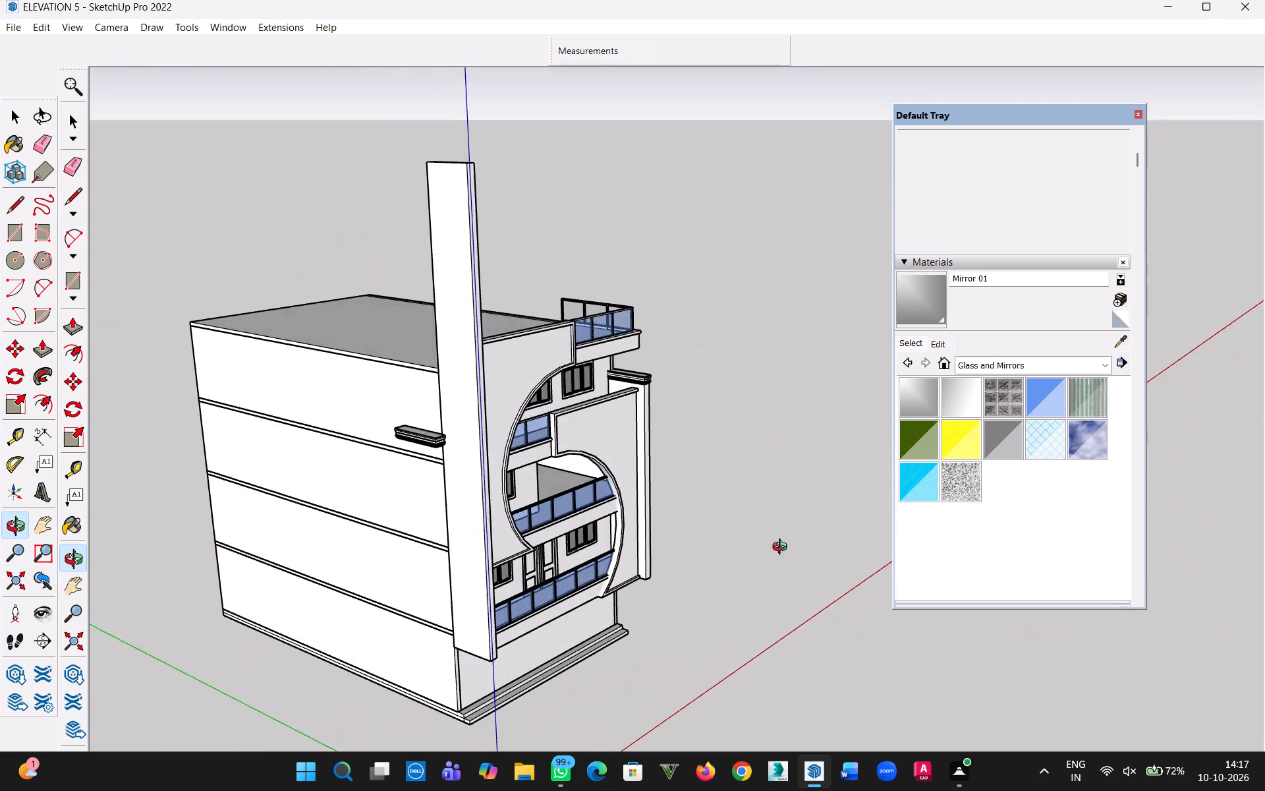
{"action": "middle_click_drag", "start_coordinate": [783, 548], "coordinate": [328, 658]}
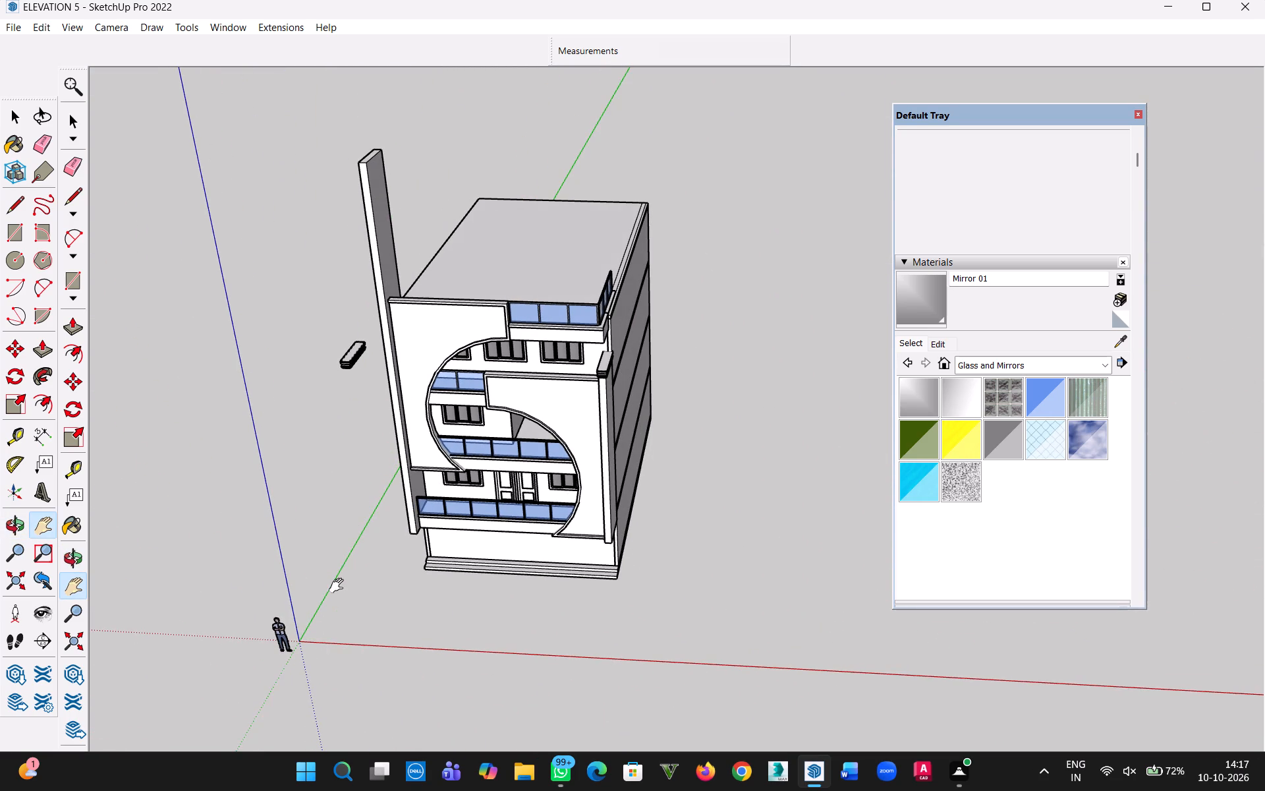
Lower the top of the tall pier beside the curved front panel by about 14' 10" with Push/Pull.
{"action": "scroll", "coordinate": [442, 258], "scroll_direction": "up", "scroll_amount": 2}
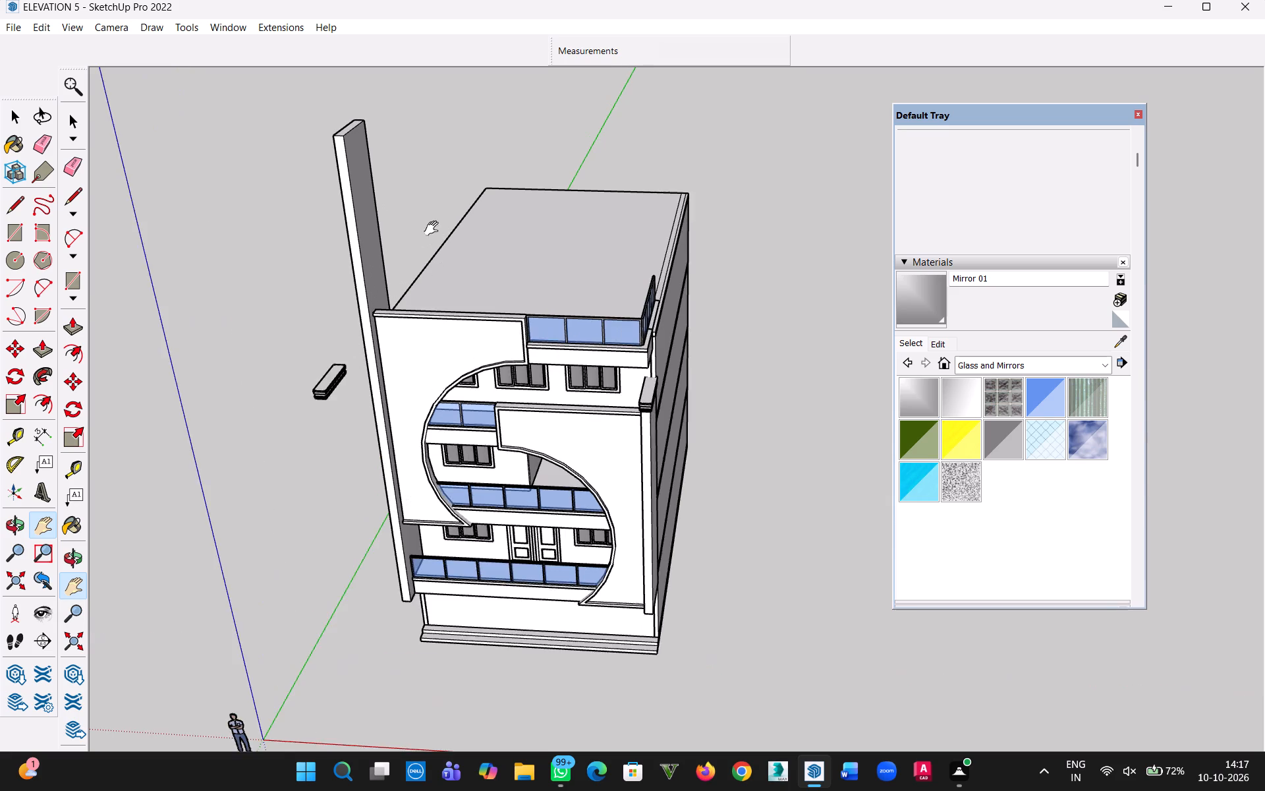
{"action": "scroll", "coordinate": [434, 229], "scroll_direction": "up", "scroll_amount": 2}
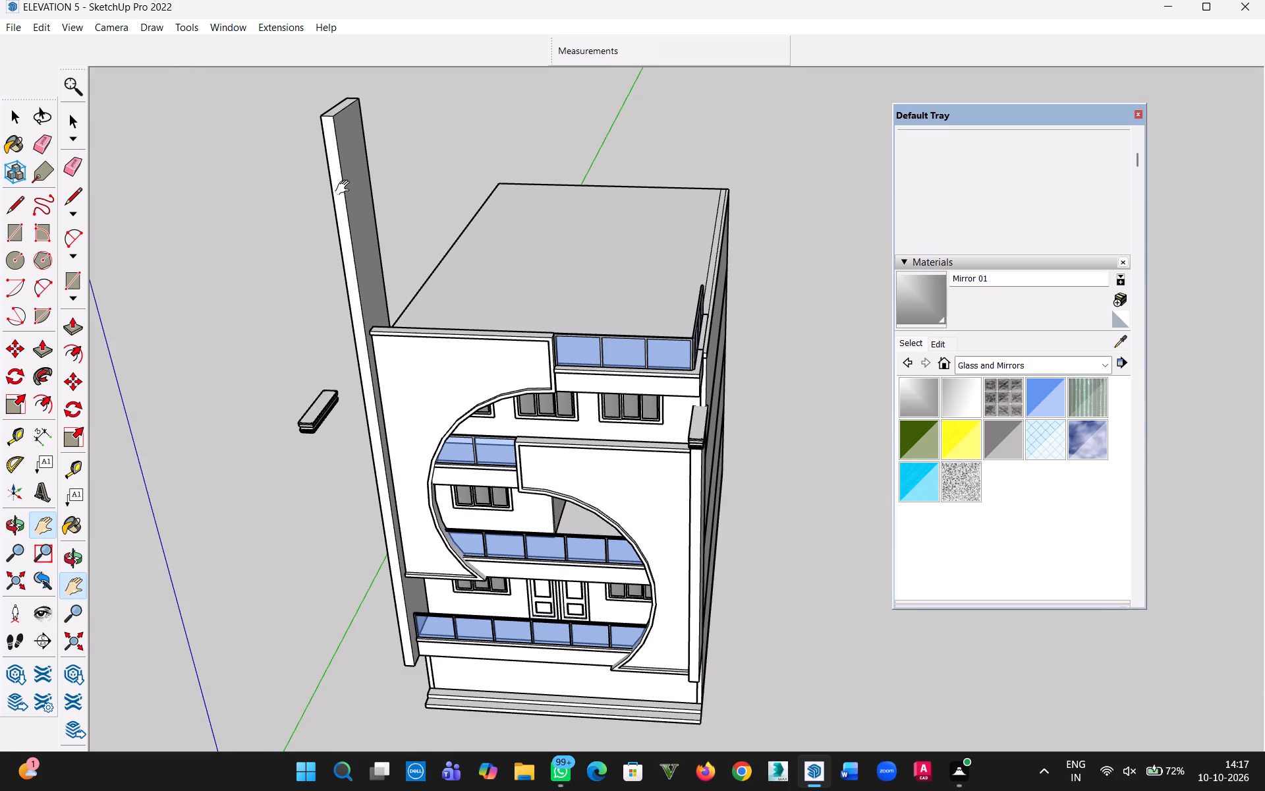
{"action": "scroll", "coordinate": [358, 139], "scroll_direction": "up", "scroll_amount": 4}
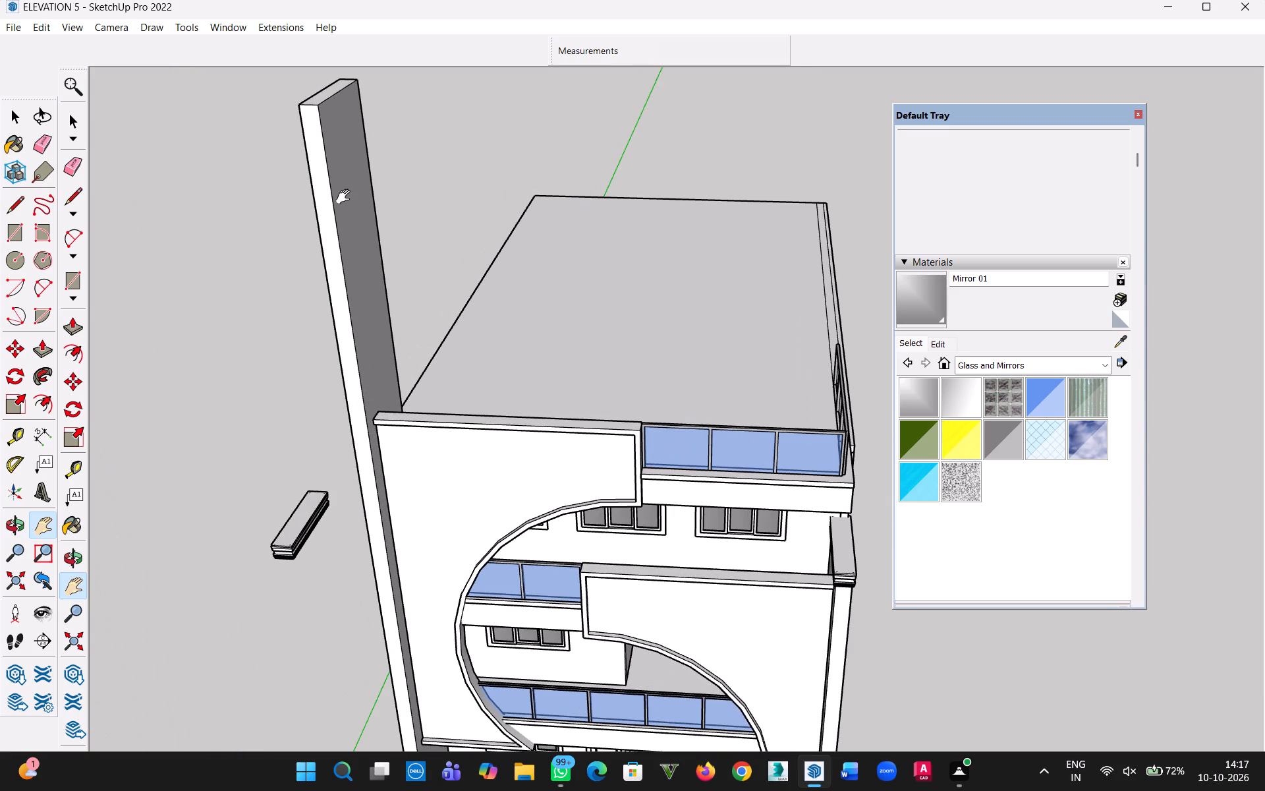
{"action": "left_click", "coordinate": [346, 200]}
{"action": "left_click", "coordinate": [11, 123]}
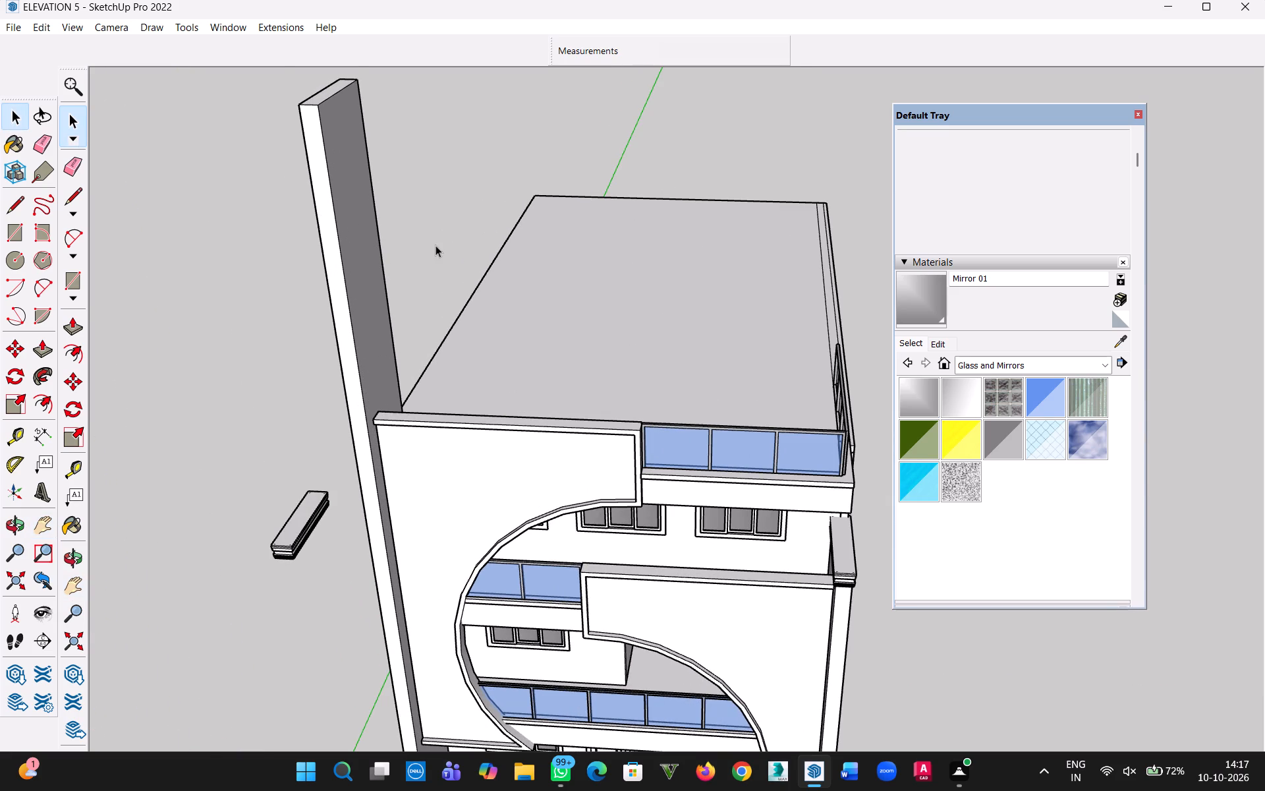
{"action": "double_click", "coordinate": [360, 245]}
{"action": "key", "text": "p"}
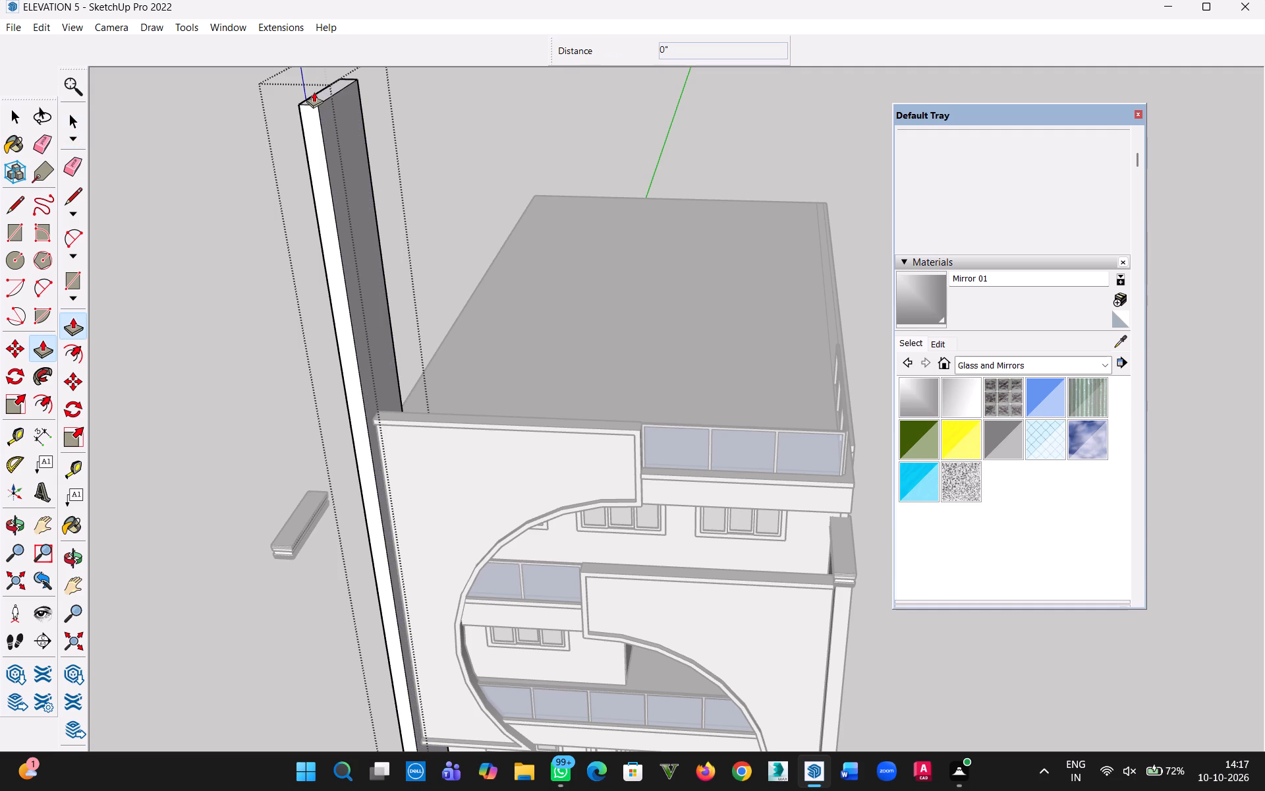
{"action": "left_click", "coordinate": [314, 92]}
{"action": "left_click", "coordinate": [322, 94]}
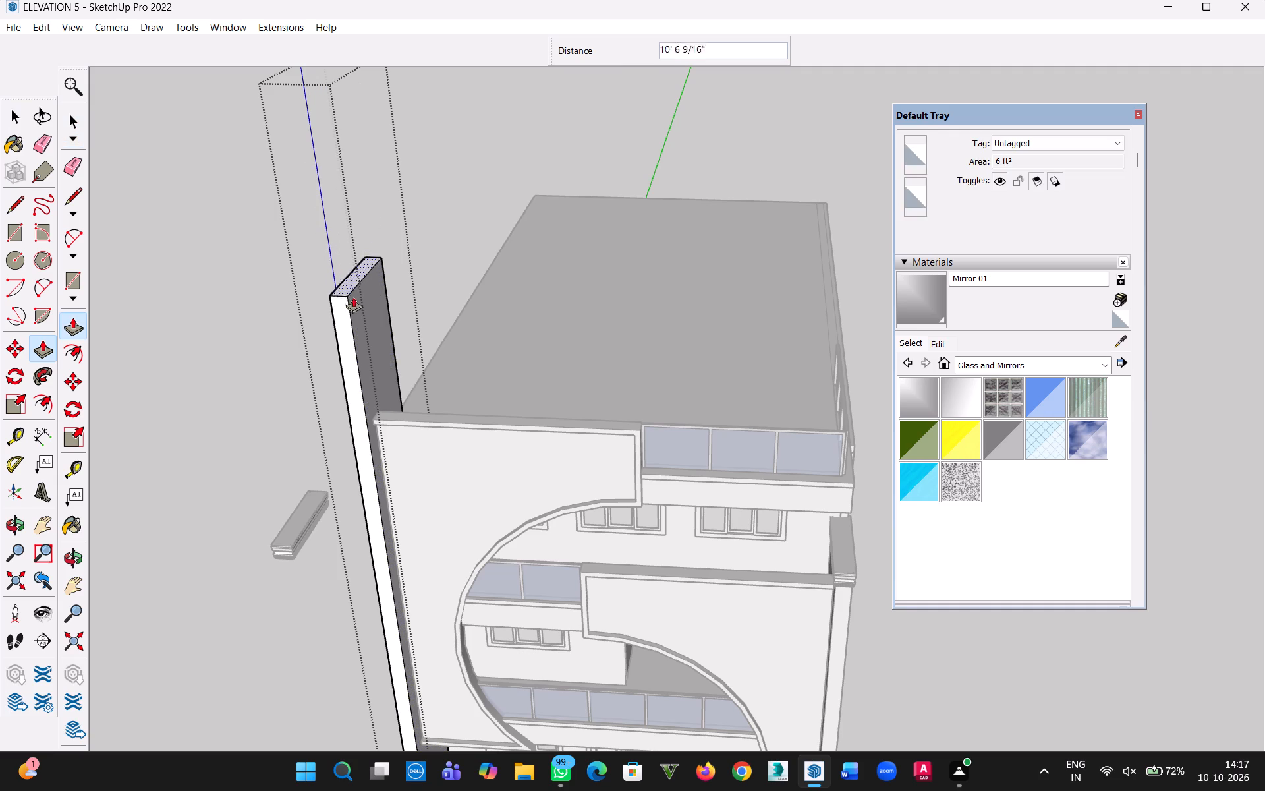
{"action": "left_click", "coordinate": [370, 349]}
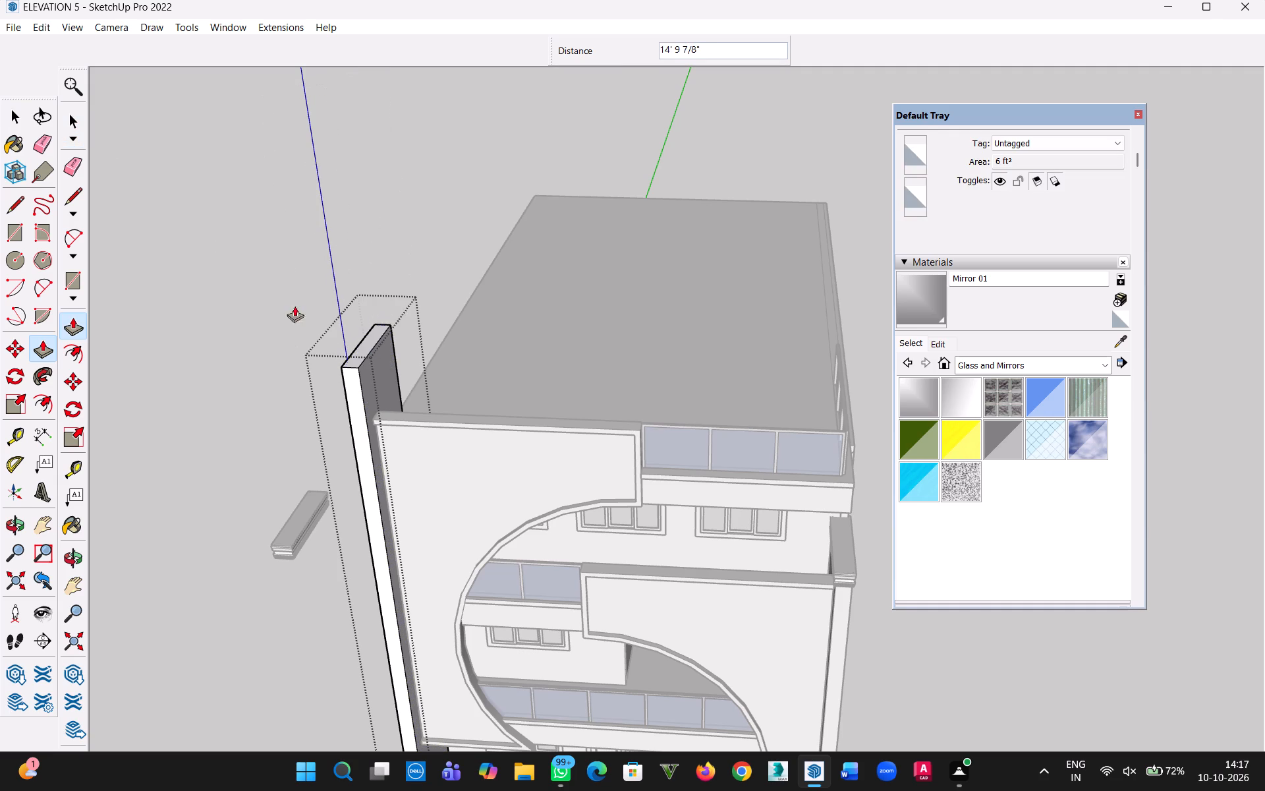
{"action": "left_click", "coordinate": [22, 114]}
{"action": "left_click", "coordinate": [289, 303]}
Raise the top face of the upper curved front panel by 2' with Push/Pull.
{"action": "middle_click_drag", "start_coordinate": [369, 472], "coordinate": [490, 303]}
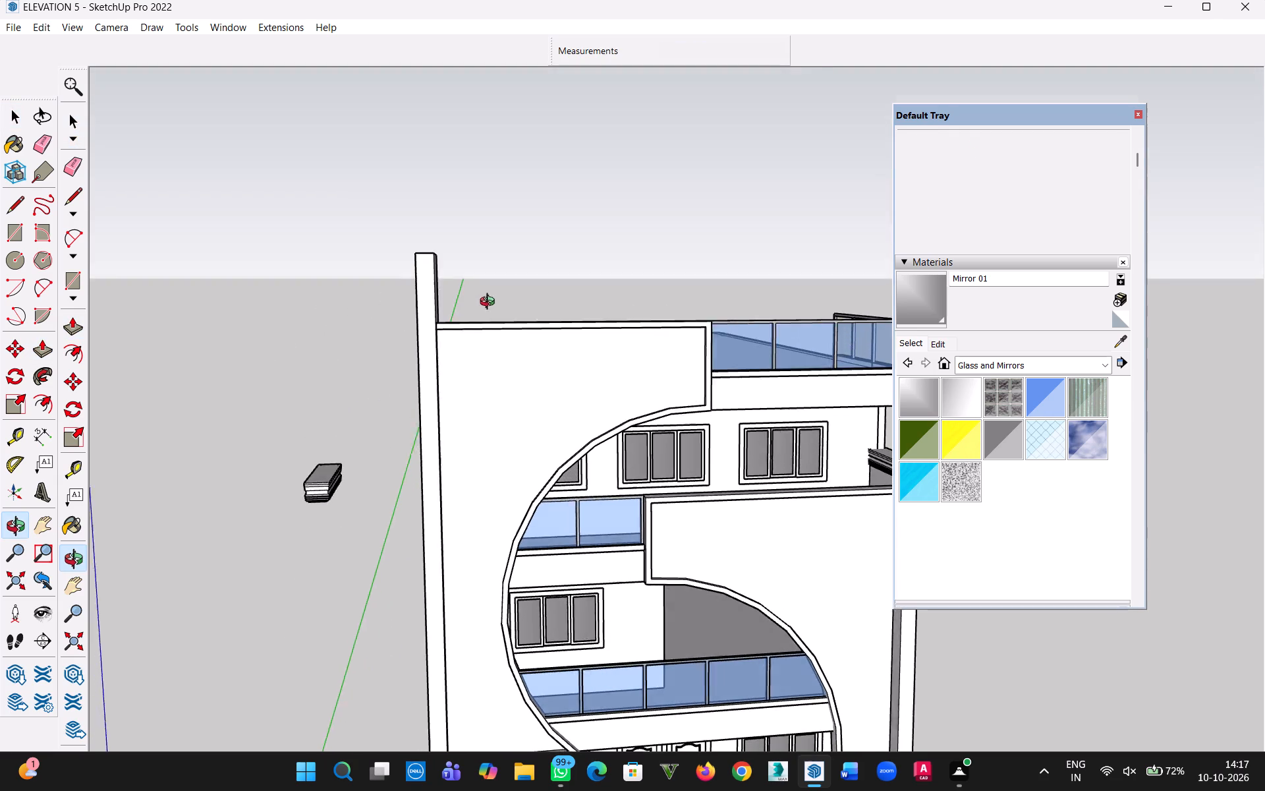
{"action": "middle_click_drag", "start_coordinate": [490, 303], "coordinate": [457, 298]}
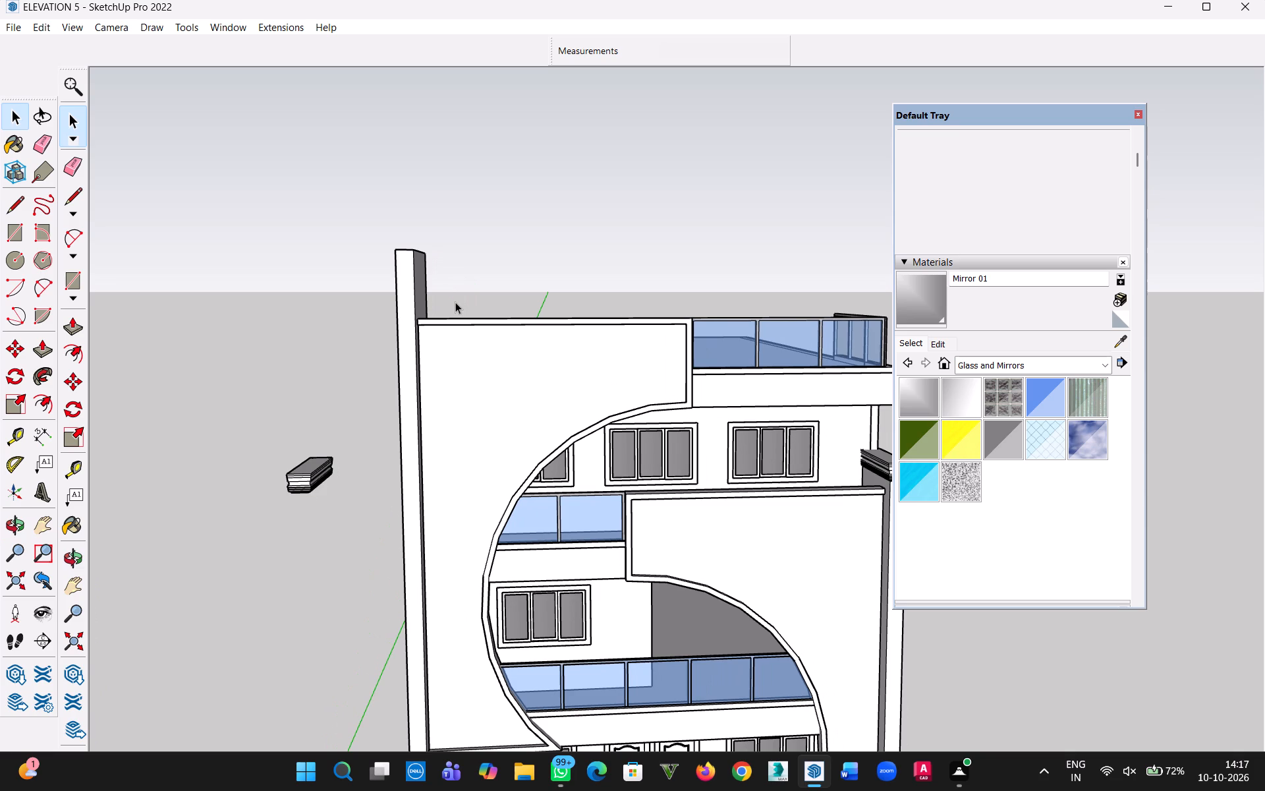
{"action": "middle_click_drag", "start_coordinate": [548, 320], "coordinate": [567, 546]}
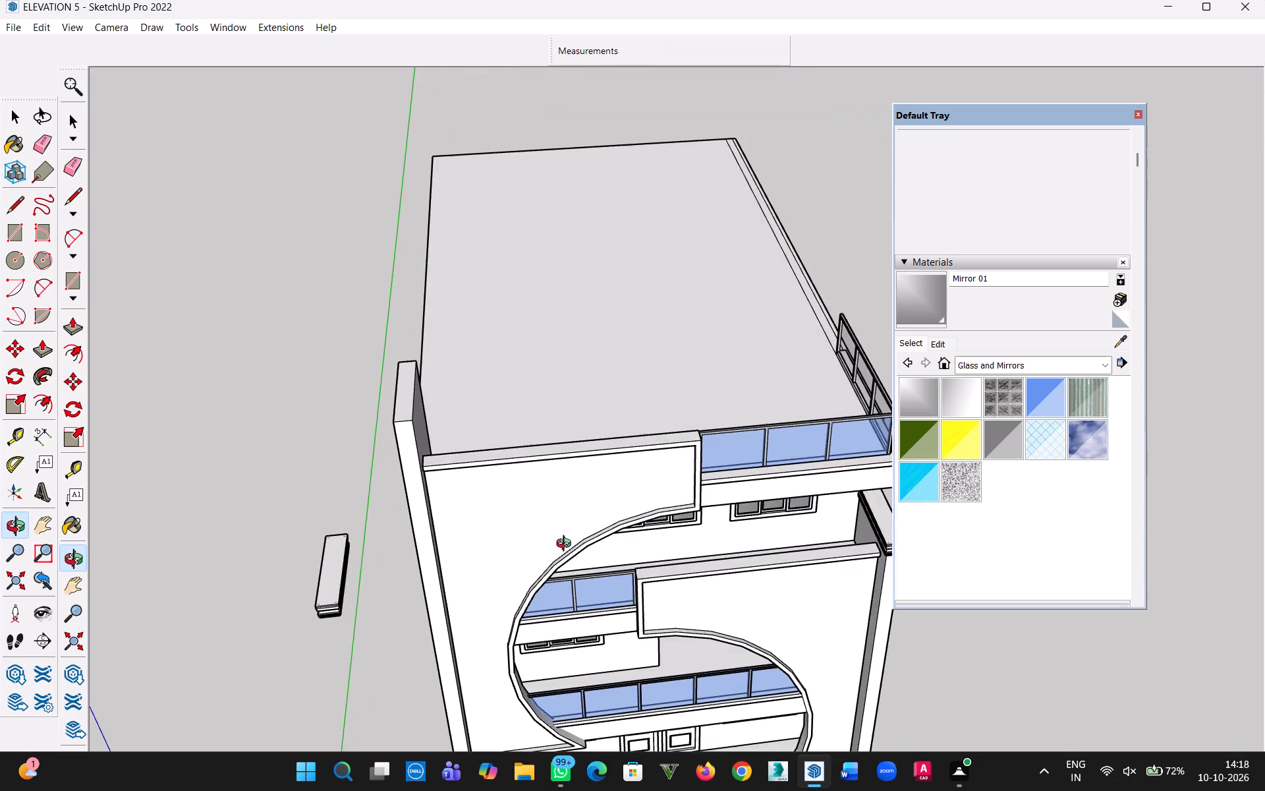
{"action": "scroll", "coordinate": [631, 430], "scroll_direction": "up", "scroll_amount": 7}
{"action": "double_click", "coordinate": [636, 455]}
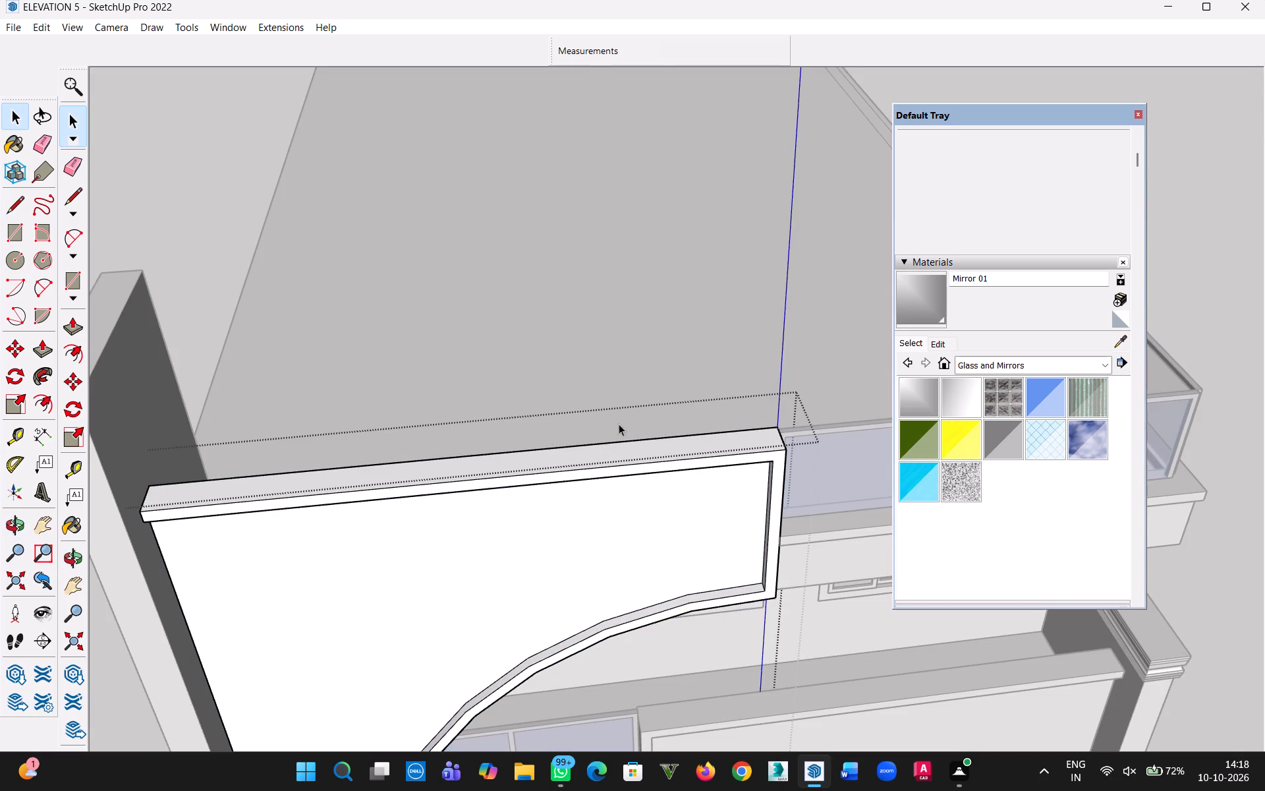
{"action": "key", "text": "p"}
{"action": "left_click", "coordinate": [615, 447]}
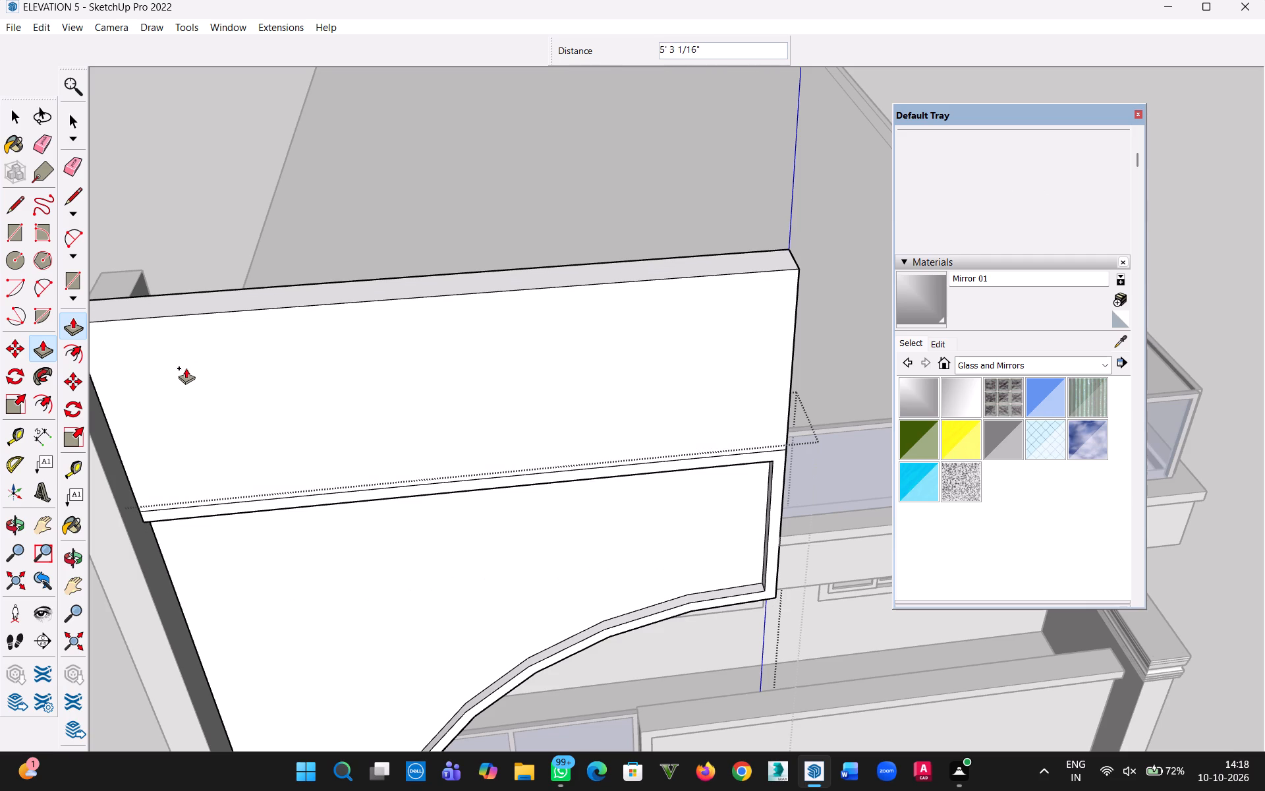
{"action": "type", "text": "2'"}
{"action": "key", "text": "Return"}
{"action": "middle_click_drag", "start_coordinate": [242, 480], "coordinate": [259, 365]}
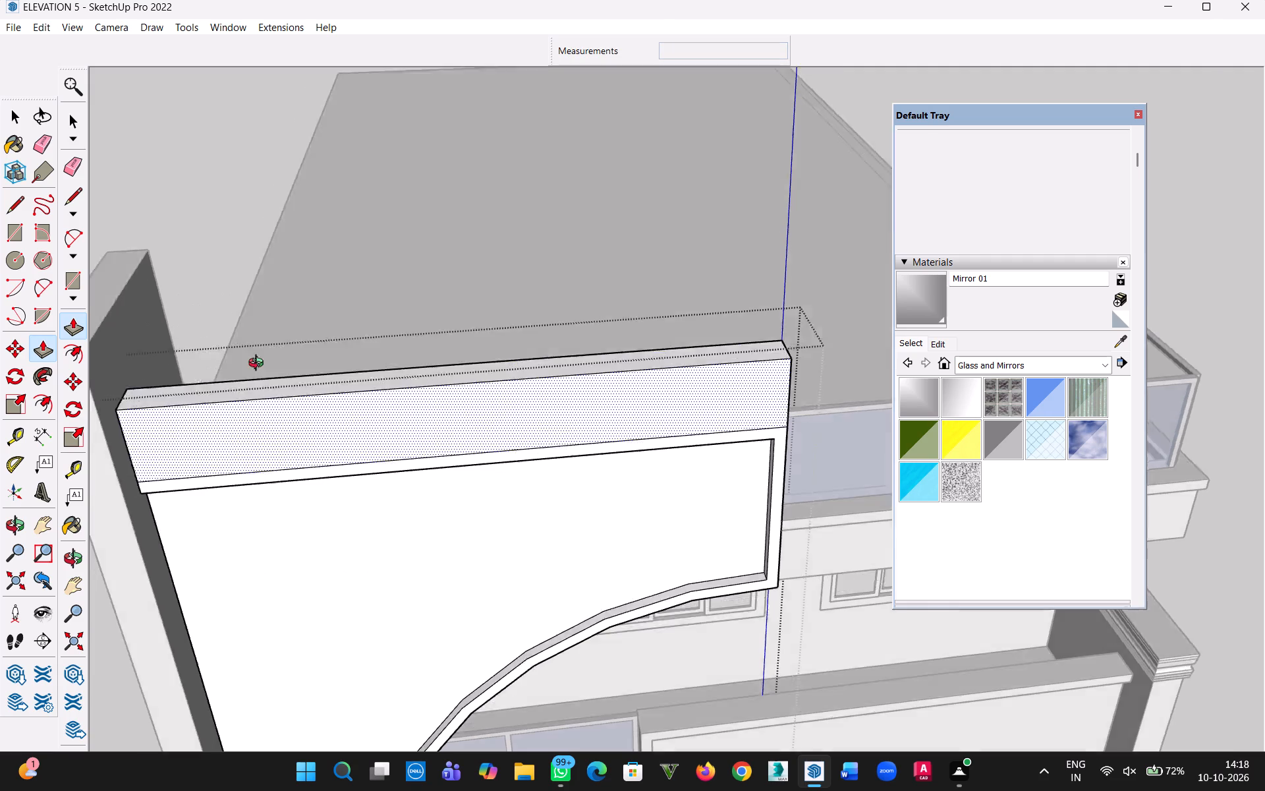
{"action": "middle_click_drag", "start_coordinate": [259, 365], "coordinate": [225, 243]}
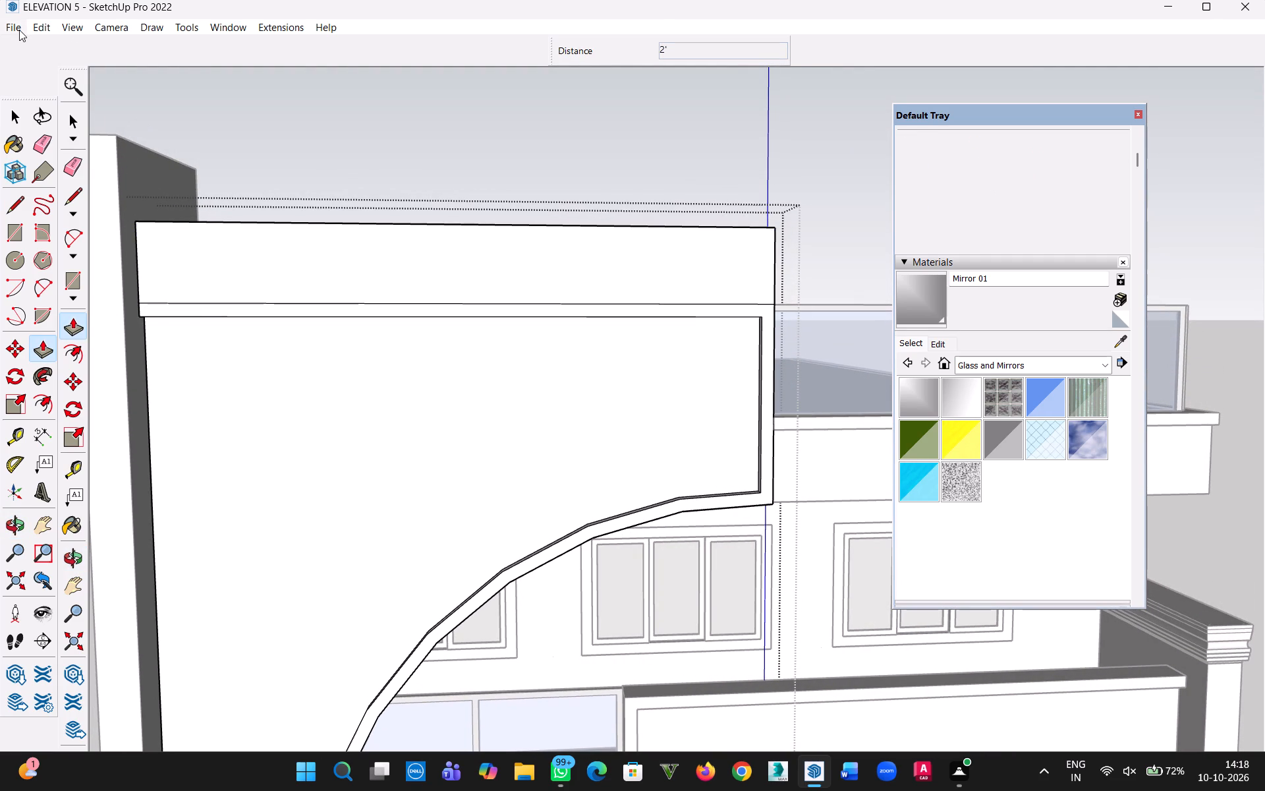
{"action": "left_click", "coordinate": [20, 121]}
{"action": "left_click", "coordinate": [426, 136]}
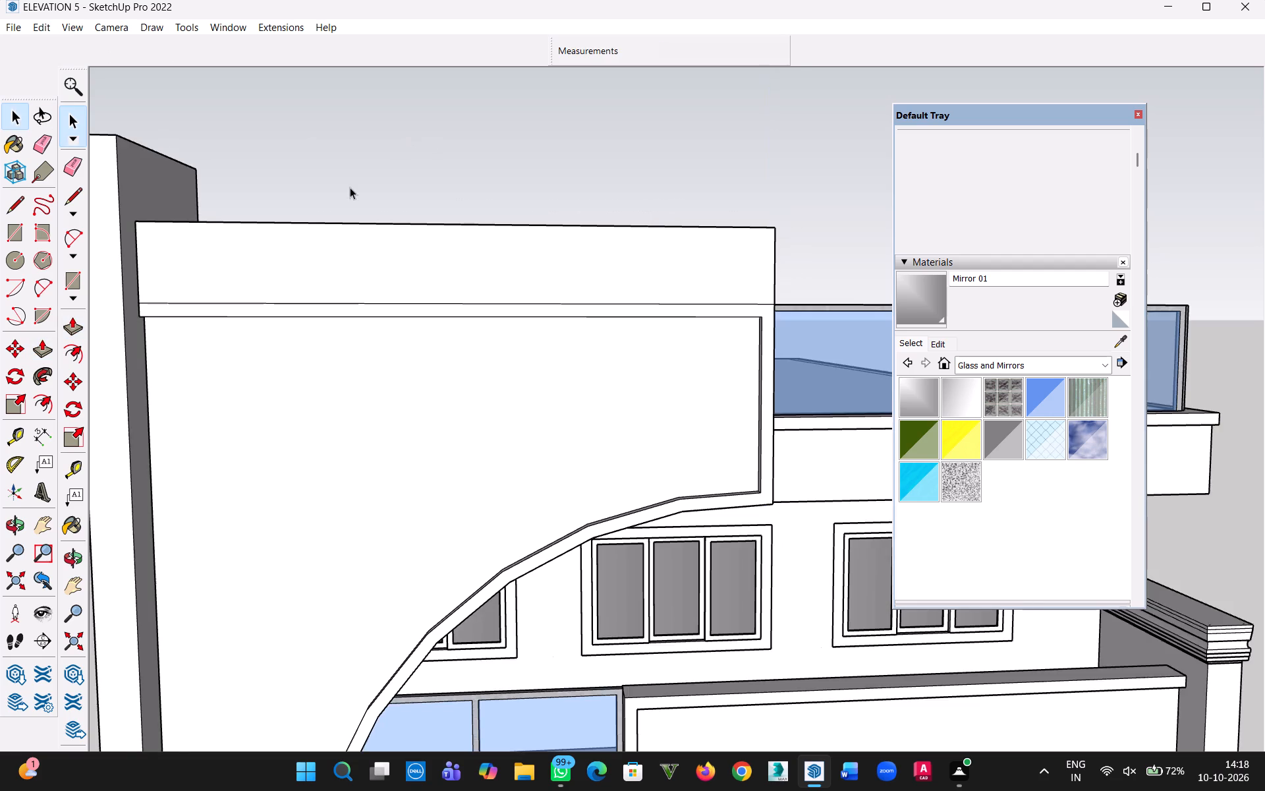
Lower the top face of the tall pier beside the upper curved panel by about 2' 7" with Push/Pull.
{"action": "middle_click_drag", "start_coordinate": [358, 189], "coordinate": [523, 331]}
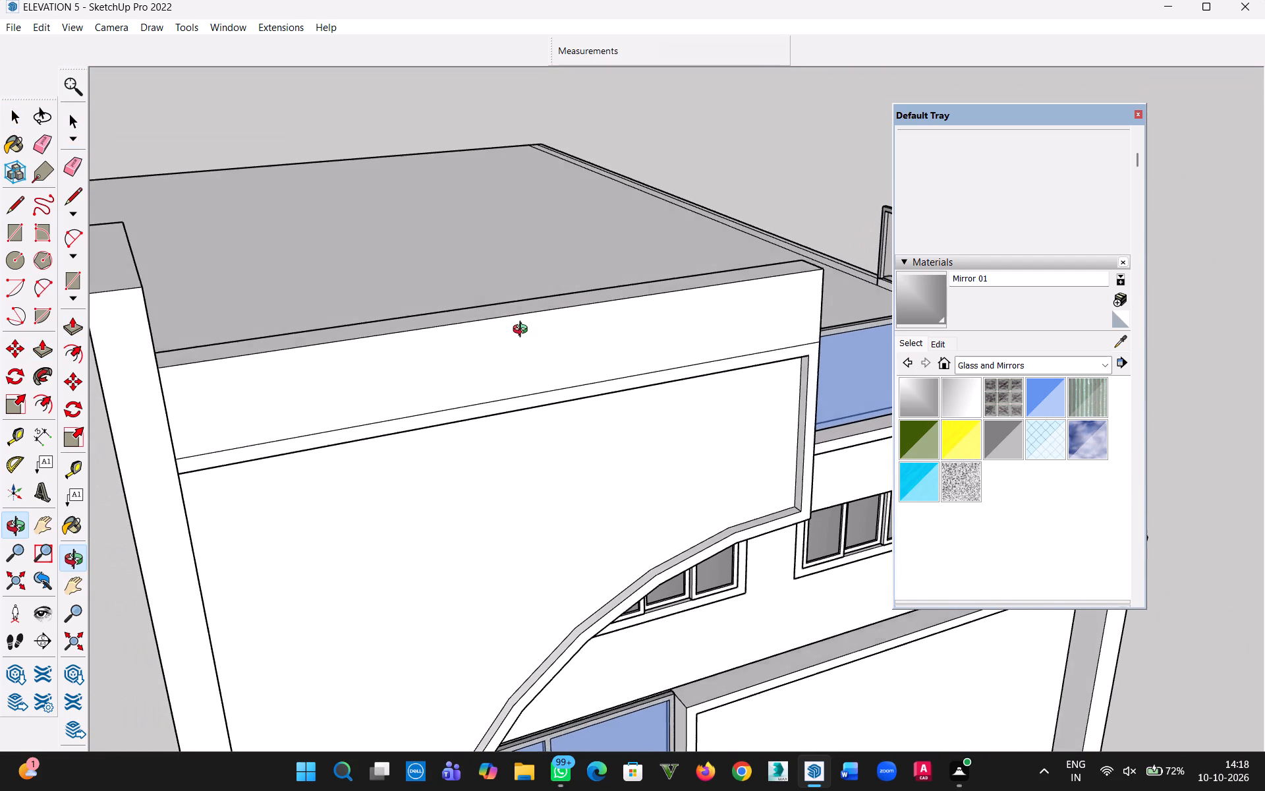
{"action": "middle_click_drag", "start_coordinate": [523, 331], "coordinate": [512, 329]}
{"action": "scroll", "coordinate": [431, 331], "scroll_direction": "down", "scroll_amount": 3}
{"action": "key", "text": "h"}
{"action": "left_click_drag", "start_coordinate": [423, 345], "coordinate": [519, 319]}
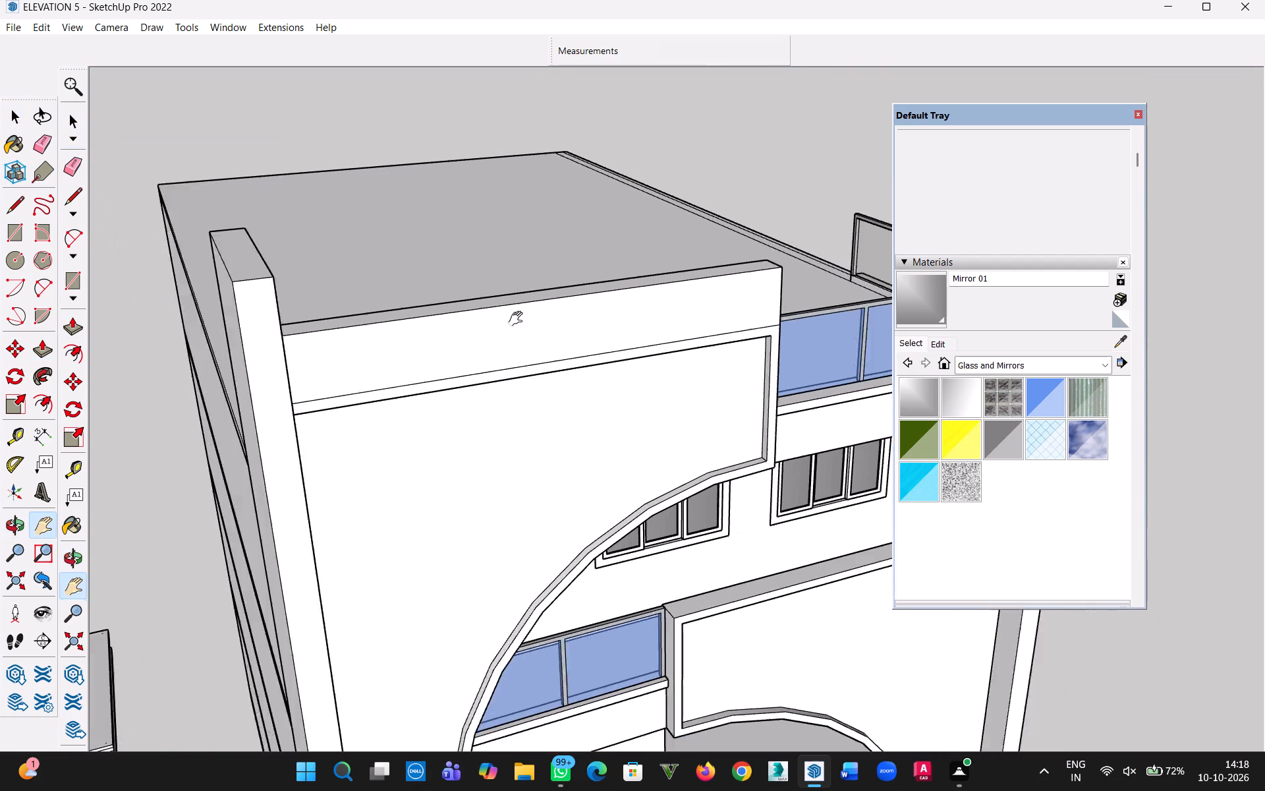
{"action": "left_click_drag", "start_coordinate": [519, 319], "coordinate": [689, 295]}
{"action": "middle_click_drag", "start_coordinate": [685, 305], "coordinate": [536, 386]}
{"action": "key", "text": "Escape"}
{"action": "double_click", "coordinate": [369, 281]}
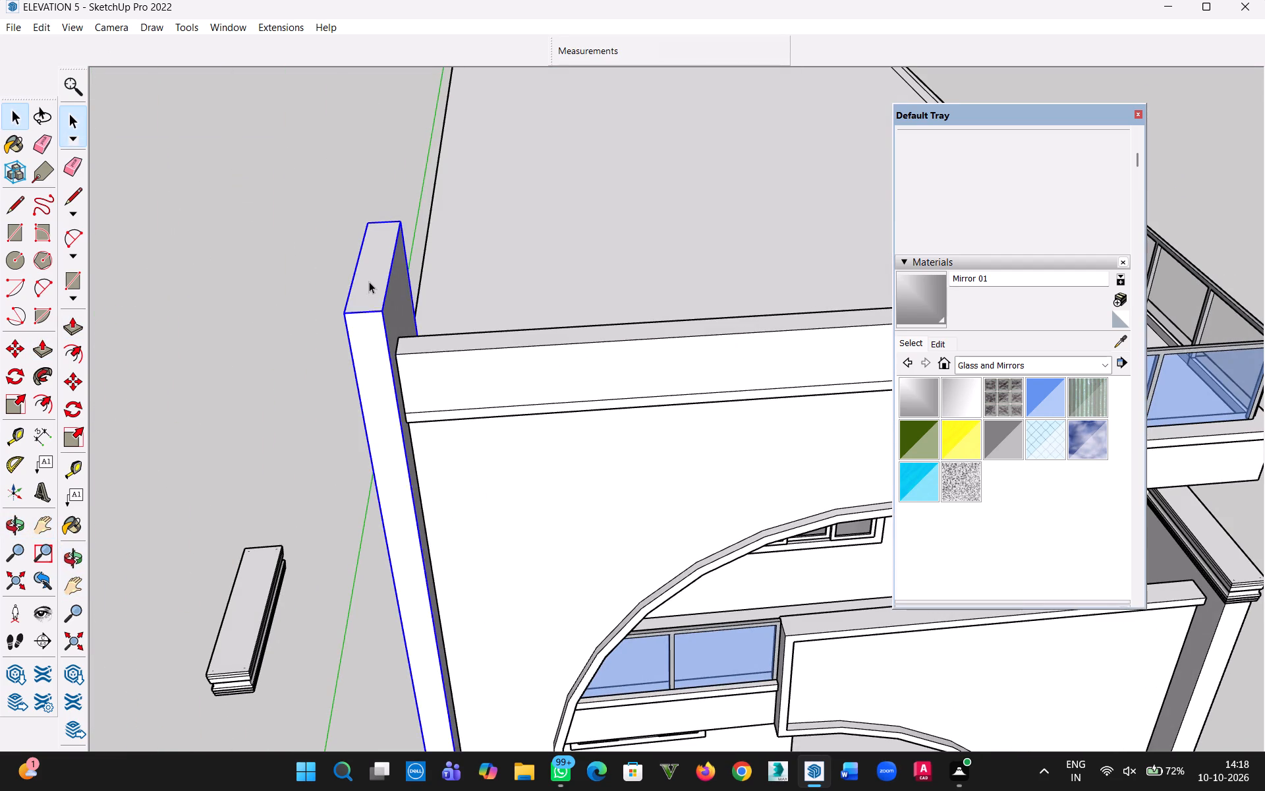
{"action": "key", "text": "p"}
{"action": "left_click", "coordinate": [369, 284]}
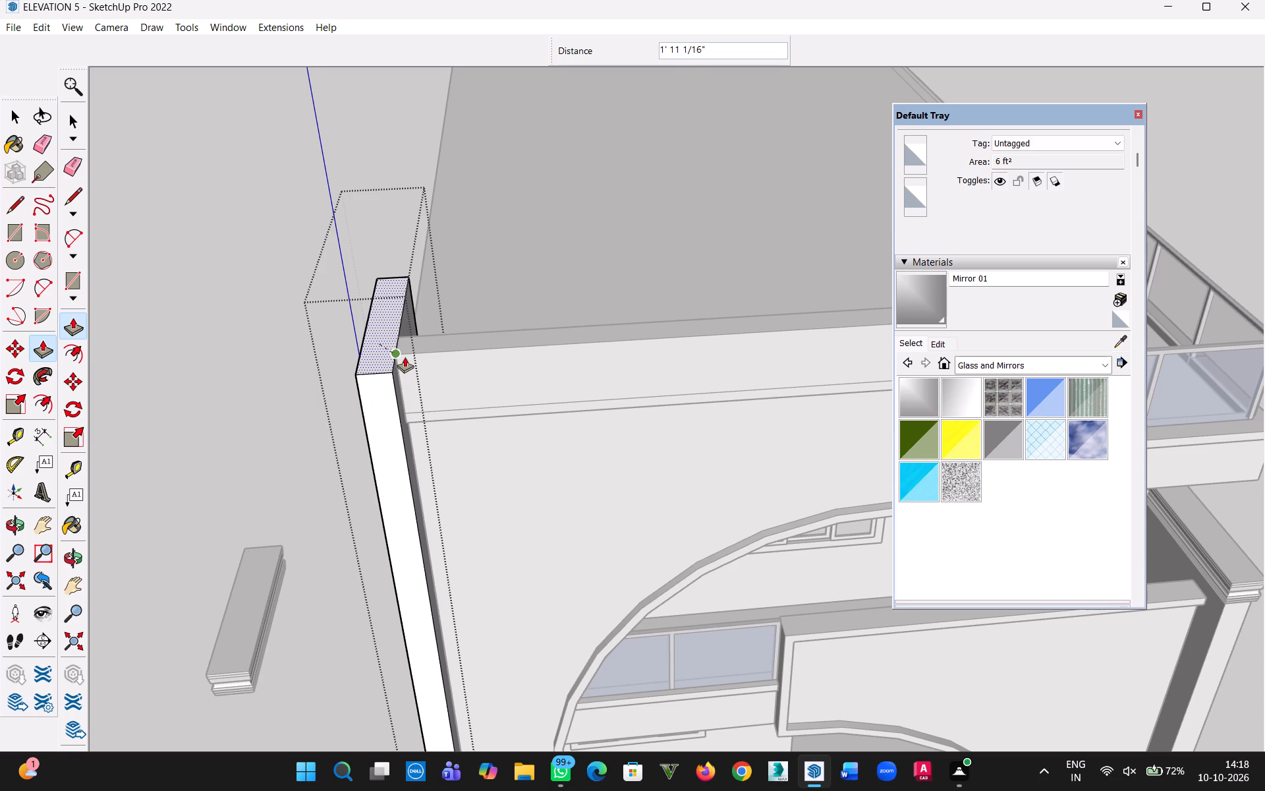
{"action": "left_click", "coordinate": [406, 361]}
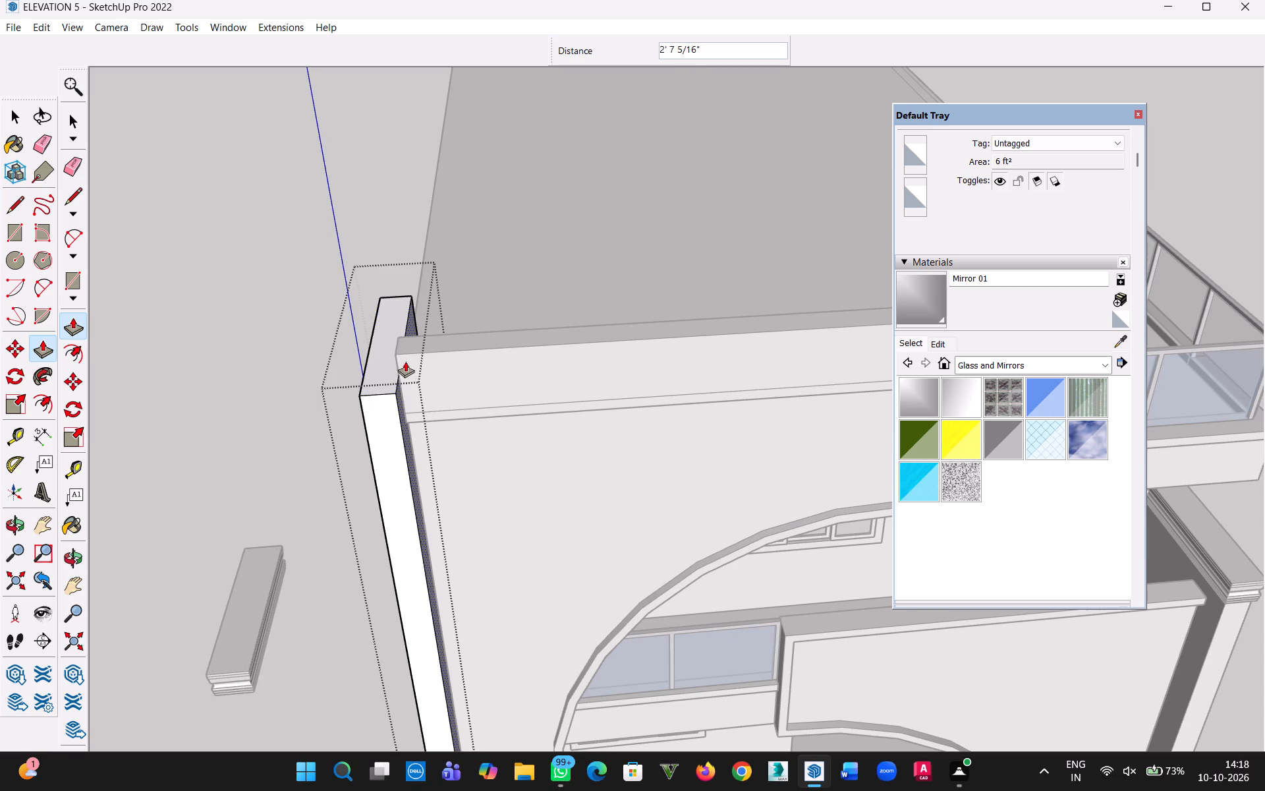
{"action": "left_click", "coordinate": [14, 117]}
{"action": "left_click", "coordinate": [199, 206]}
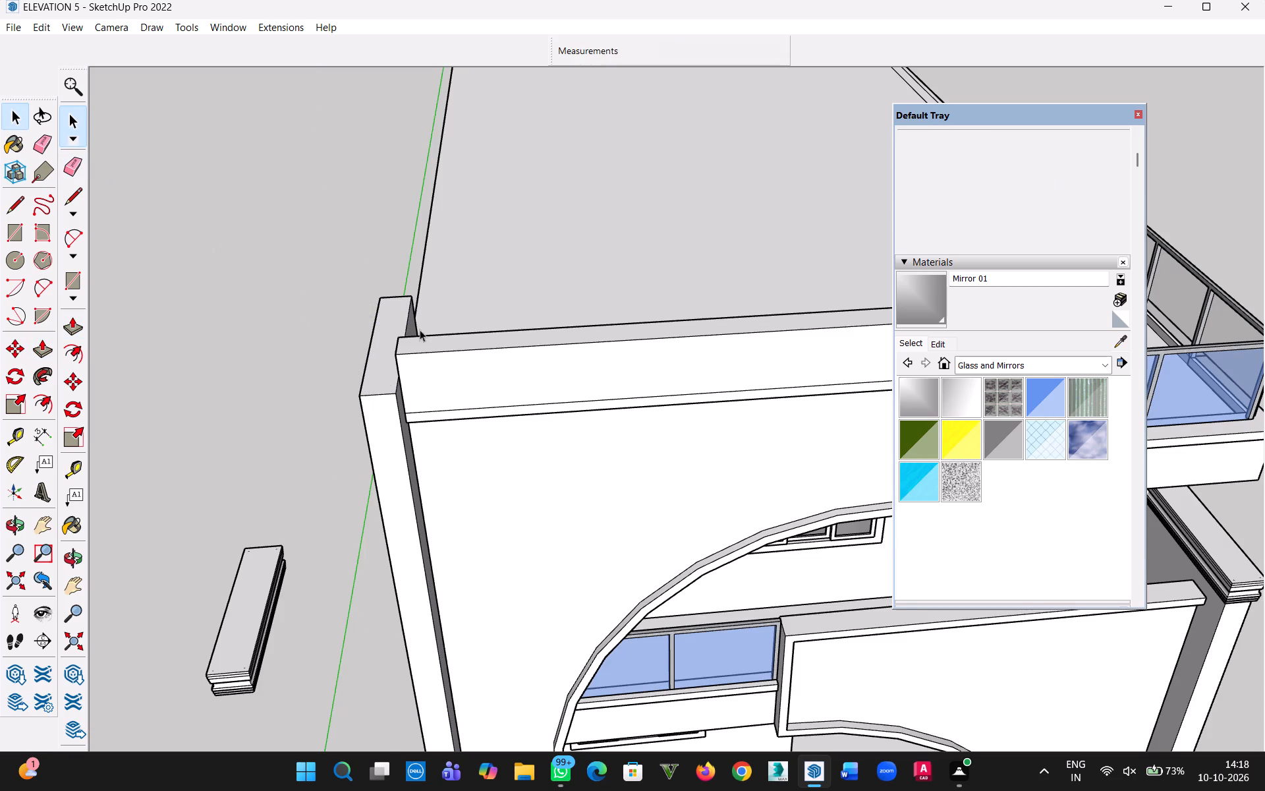
Add a 2" high band on top of the upper curved front panel with Push/Pull.
{"action": "double_click", "coordinate": [467, 351]}
{"action": "middle_click_drag", "start_coordinate": [532, 326], "coordinate": [424, 413]}
{"action": "key", "text": "p"}
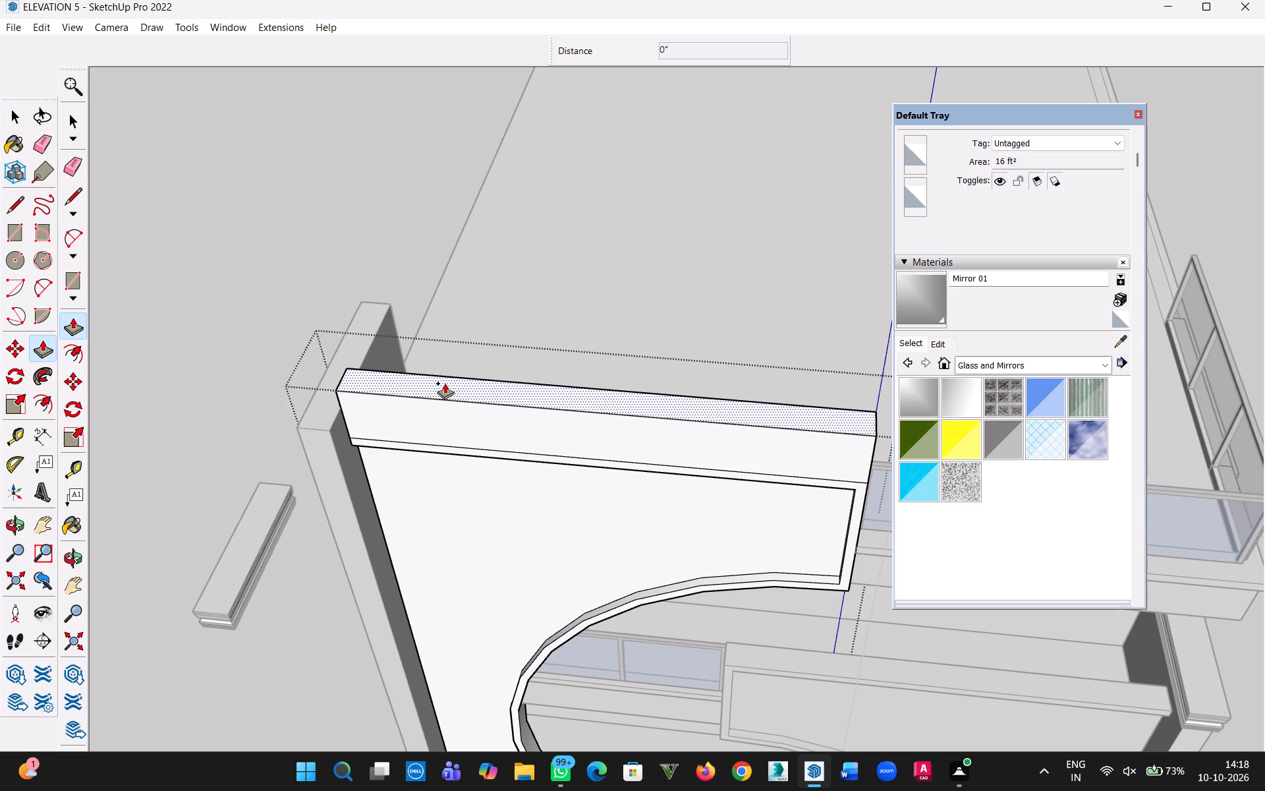
{"action": "left_click", "coordinate": [445, 383]}
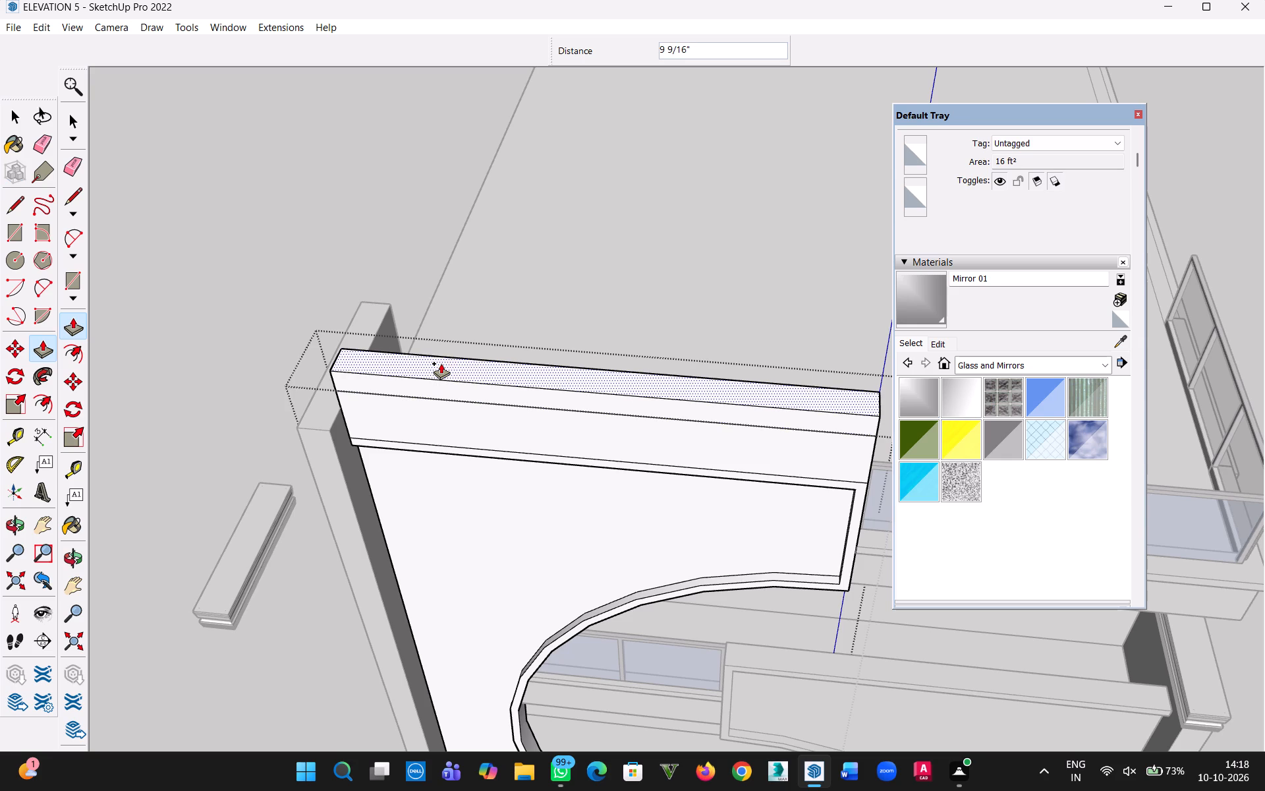
{"action": "key", "text": "2"}
{"action": "key", "text": "shift+quotedbl"}
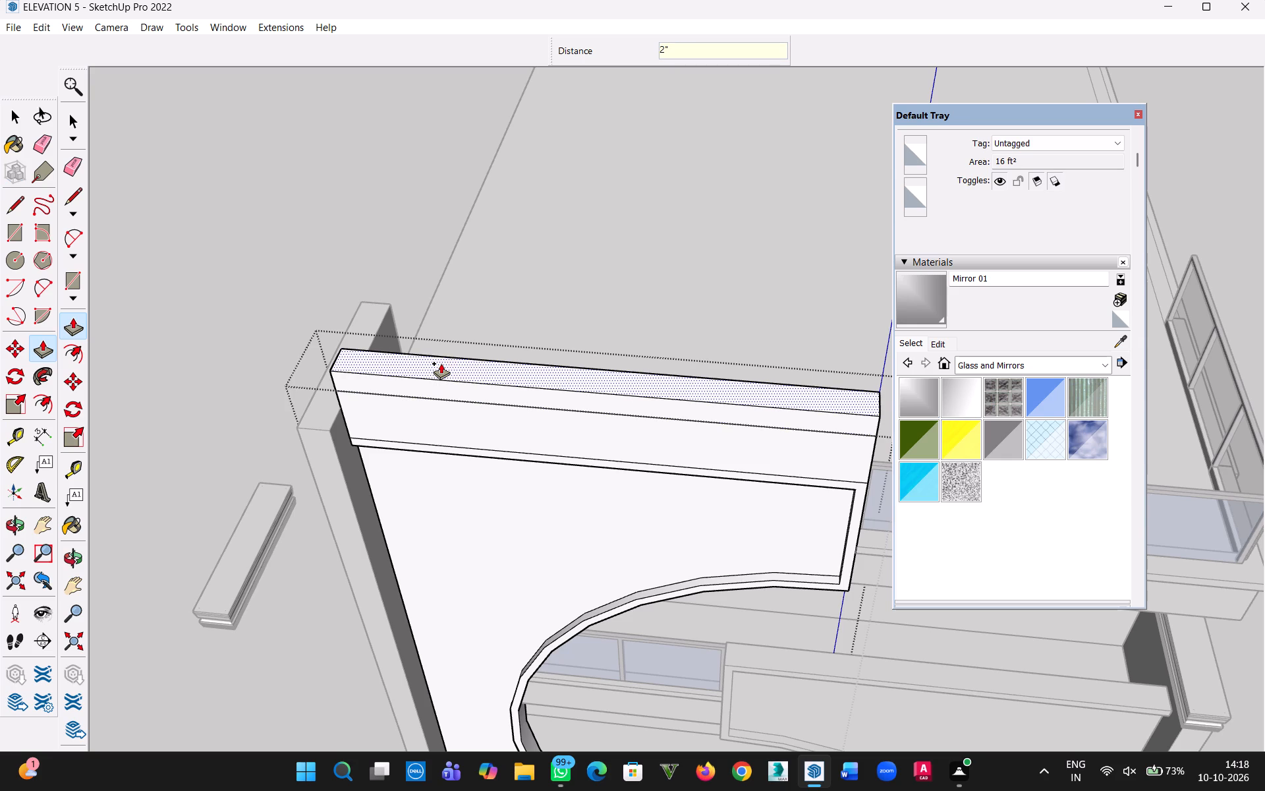
{"action": "key", "text": "Return"}
Push the front, free-end and back faces of the top band outward by 2" to form a projecting coping.
{"action": "scroll", "coordinate": [498, 417], "scroll_direction": "up", "scroll_amount": 4}
{"action": "middle_click_drag", "start_coordinate": [490, 440], "coordinate": [500, 420]}
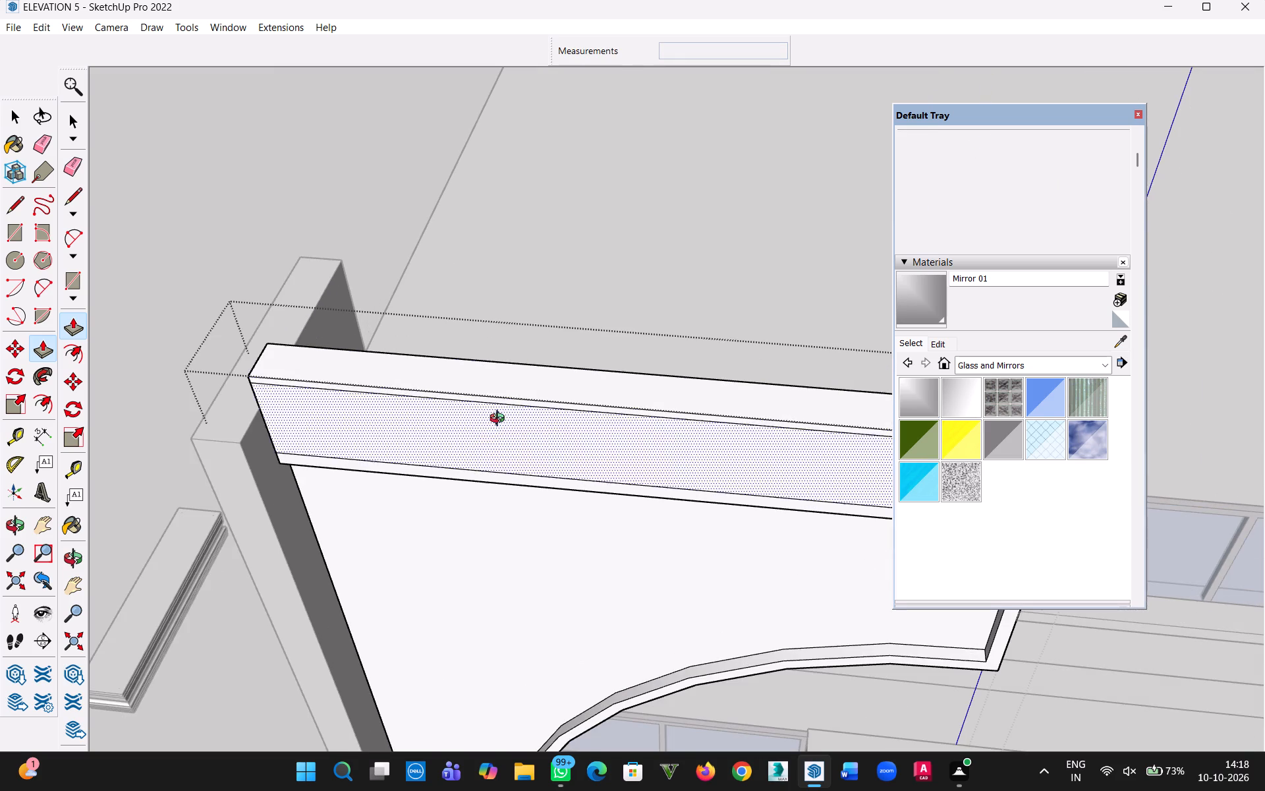
{"action": "middle_click_drag", "start_coordinate": [500, 420], "coordinate": [570, 289]}
{"action": "scroll", "coordinate": [530, 215], "scroll_direction": "up", "scroll_amount": 4}
{"action": "scroll", "coordinate": [530, 302], "scroll_direction": "down", "scroll_amount": 2}
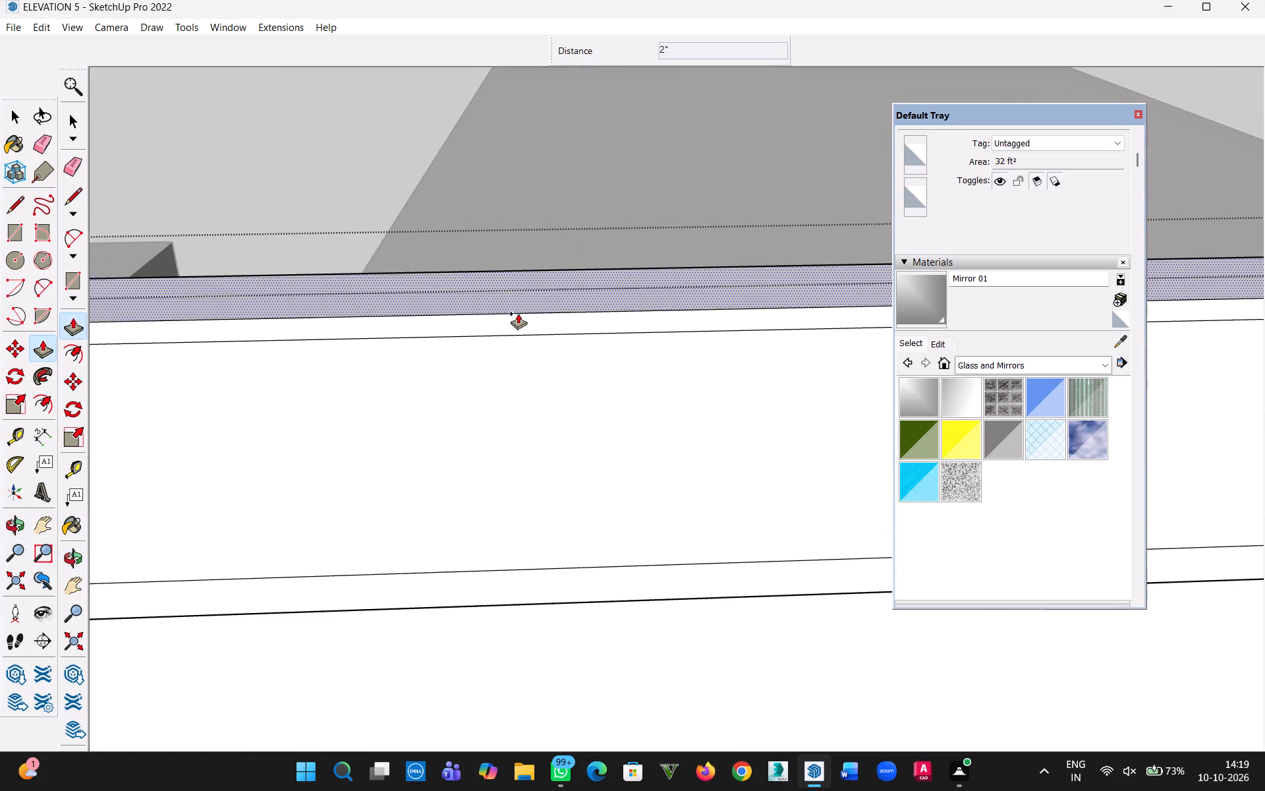
{"action": "scroll", "coordinate": [518, 313], "scroll_direction": "down", "scroll_amount": 4}
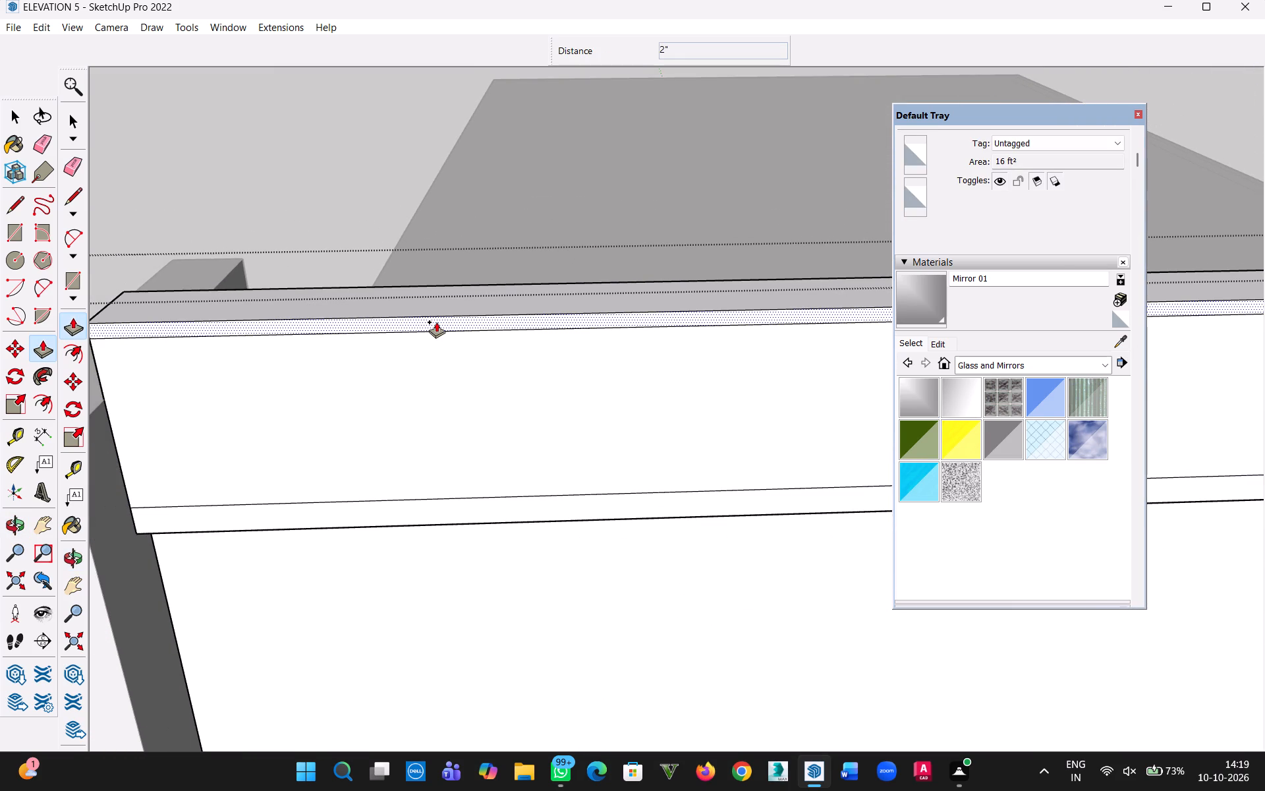
{"action": "double_click", "coordinate": [436, 322]}
{"action": "middle_click_drag", "start_coordinate": [578, 363], "coordinate": [9, 307]}
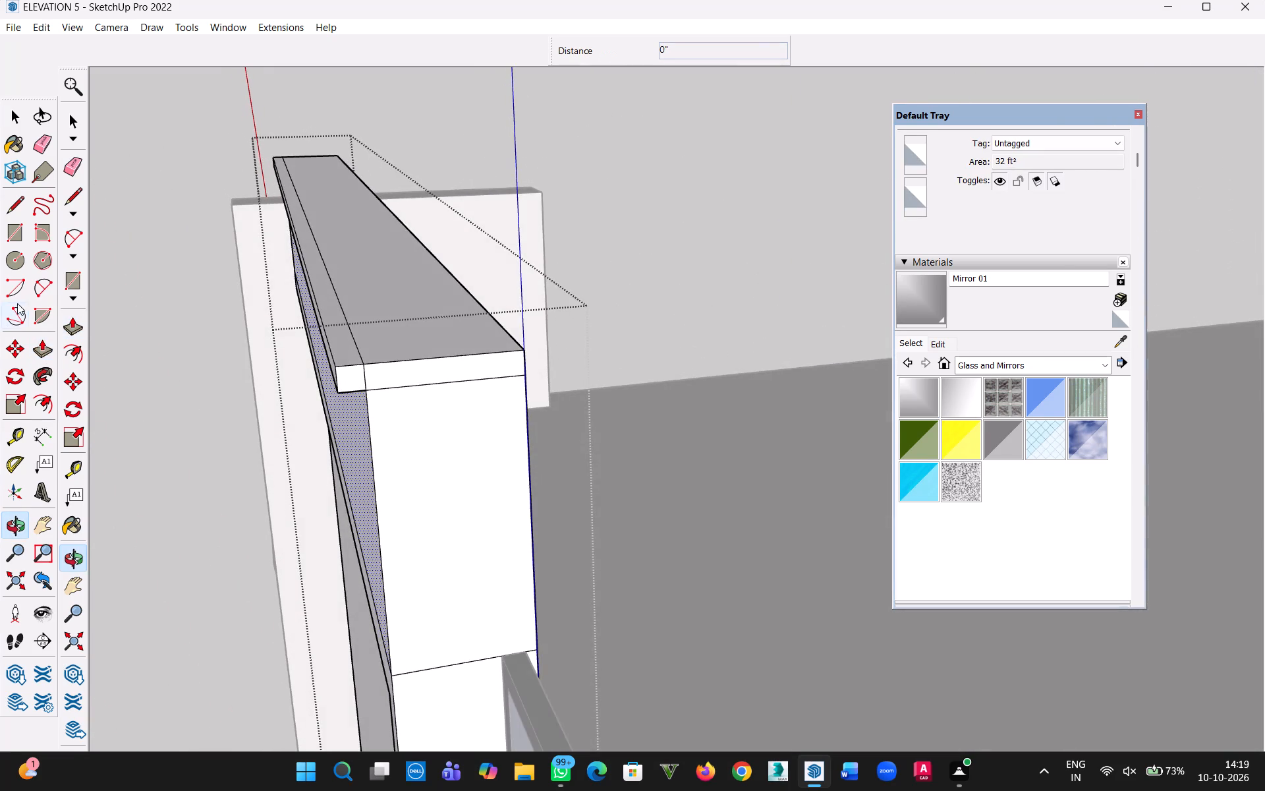
{"action": "double_click", "coordinate": [352, 365]}
{"action": "double_click", "coordinate": [424, 366]}
{"action": "middle_click_drag", "start_coordinate": [523, 377], "coordinate": [519, 379]}
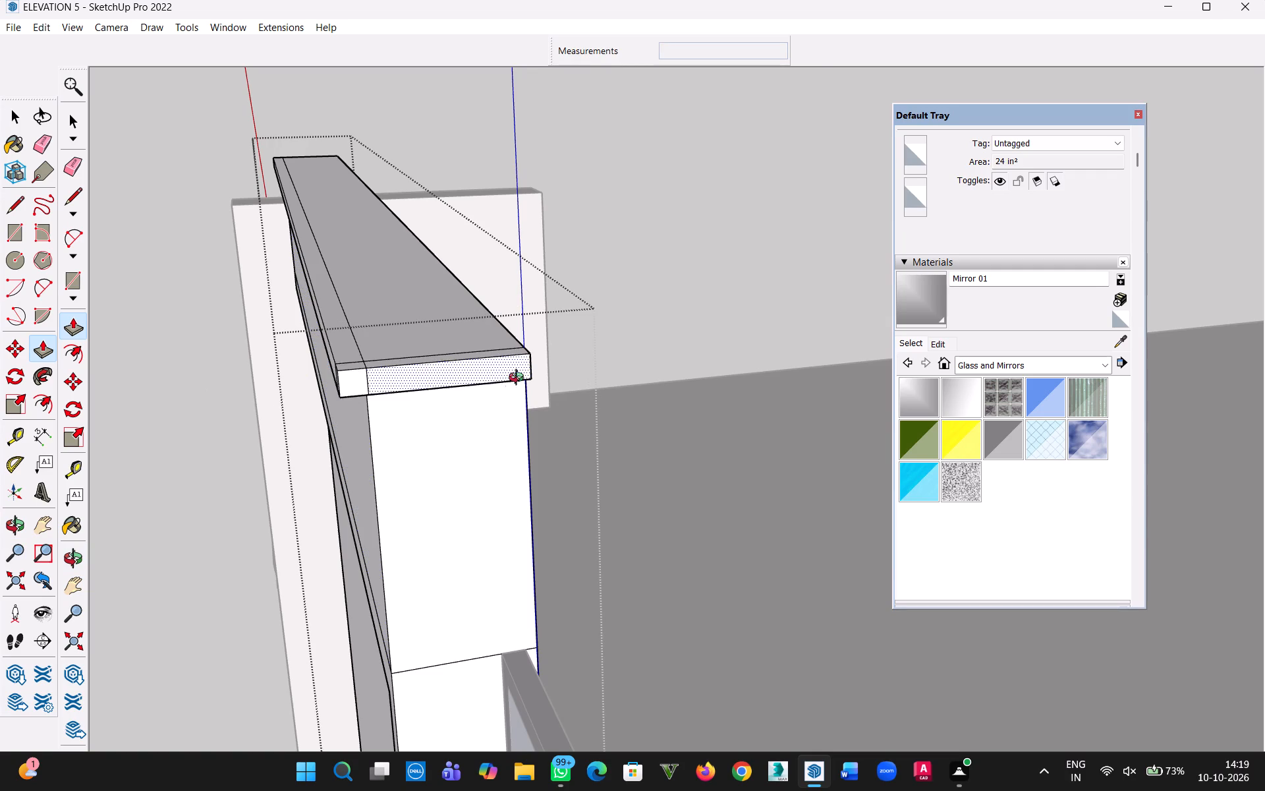
{"action": "middle_click_drag", "start_coordinate": [519, 379], "coordinate": [130, 392]}
{"action": "double_click", "coordinate": [602, 322]}
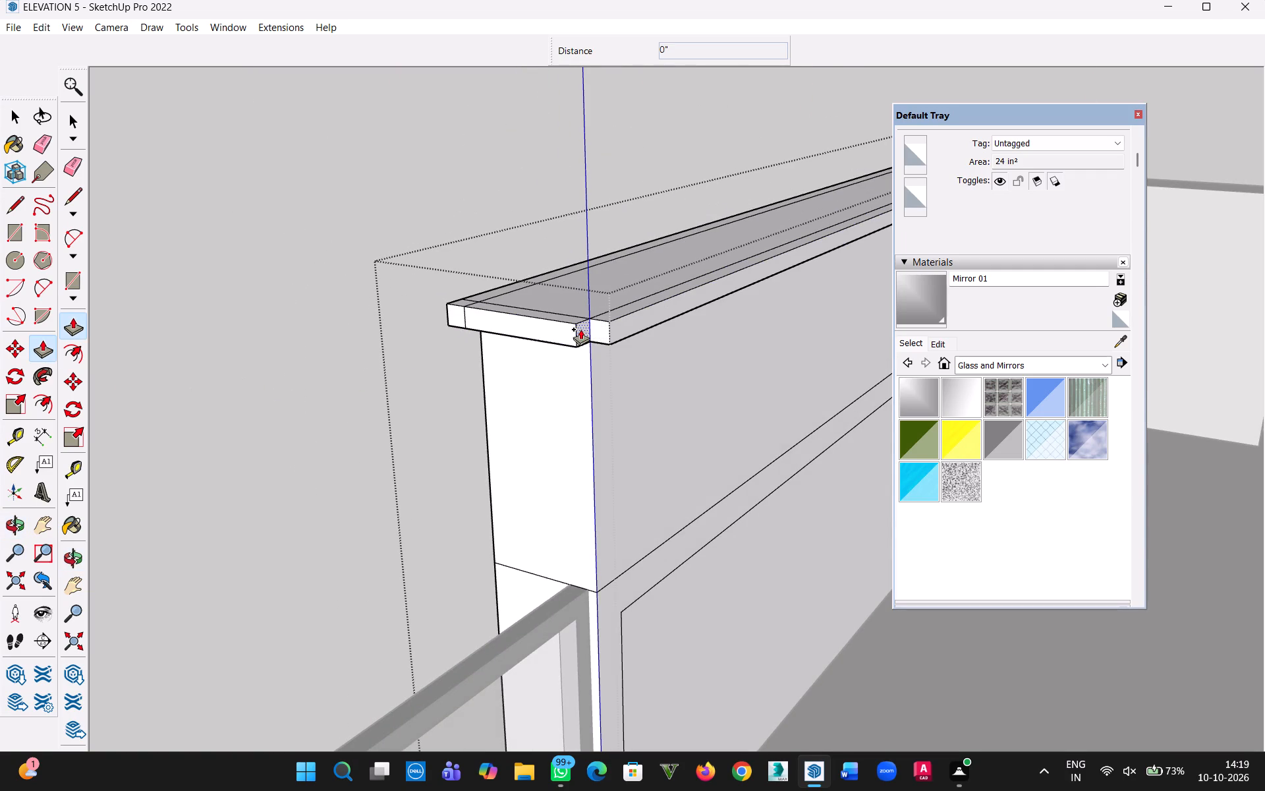
{"action": "double_click", "coordinate": [587, 328]}
Examine the new coping along the back and front of the upper curved panel, and leave the panel's group.
{"action": "scroll", "coordinate": [664, 338], "scroll_direction": "down", "scroll_amount": 4}
{"action": "key", "text": "h"}
{"action": "left_click_drag", "start_coordinate": [677, 348], "coordinate": [0, 546]}
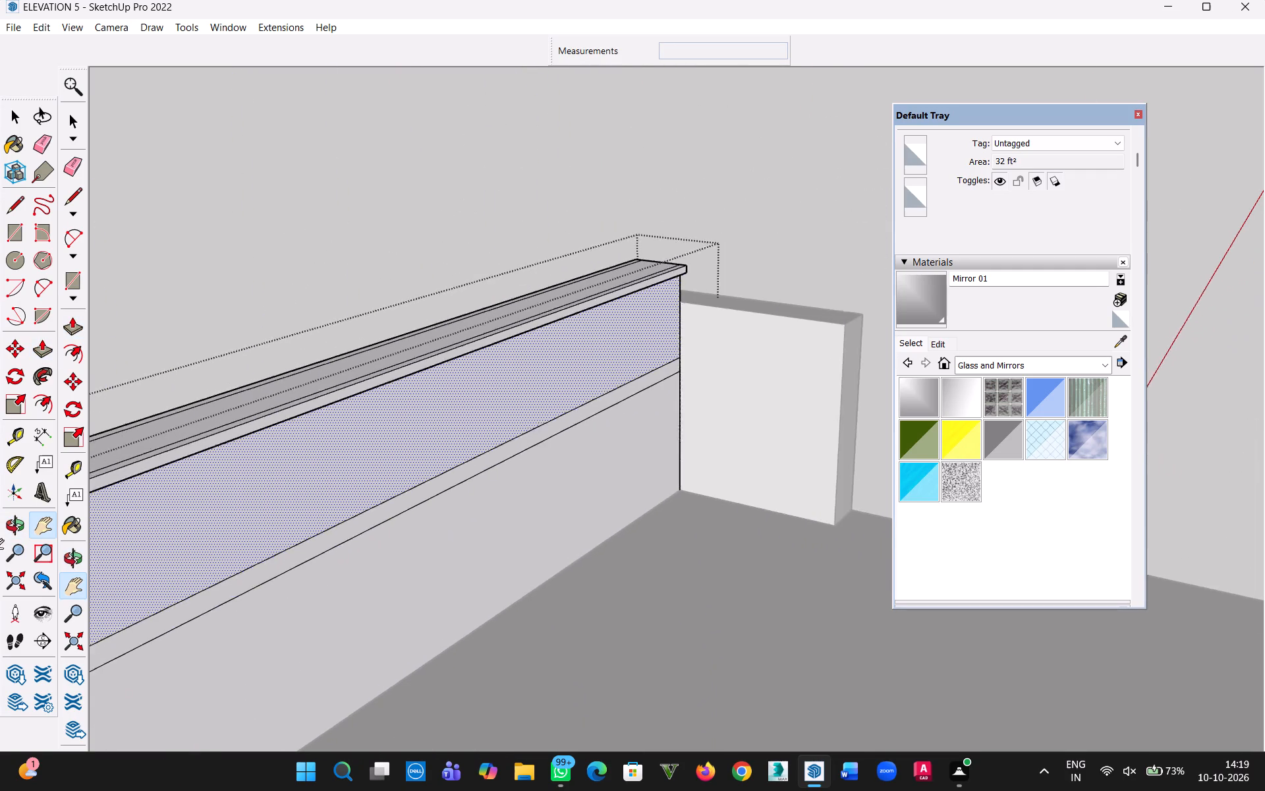
{"action": "left_click_drag", "start_coordinate": [0, 546], "coordinate": [2, 568]}
{"action": "middle_click_drag", "start_coordinate": [683, 320], "coordinate": [17, 479]}
{"action": "middle_click_drag", "start_coordinate": [695, 337], "coordinate": [318, 343]}
{"action": "middle_click_drag", "start_coordinate": [505, 220], "coordinate": [80, 270]}
{"action": "key", "text": "h"}
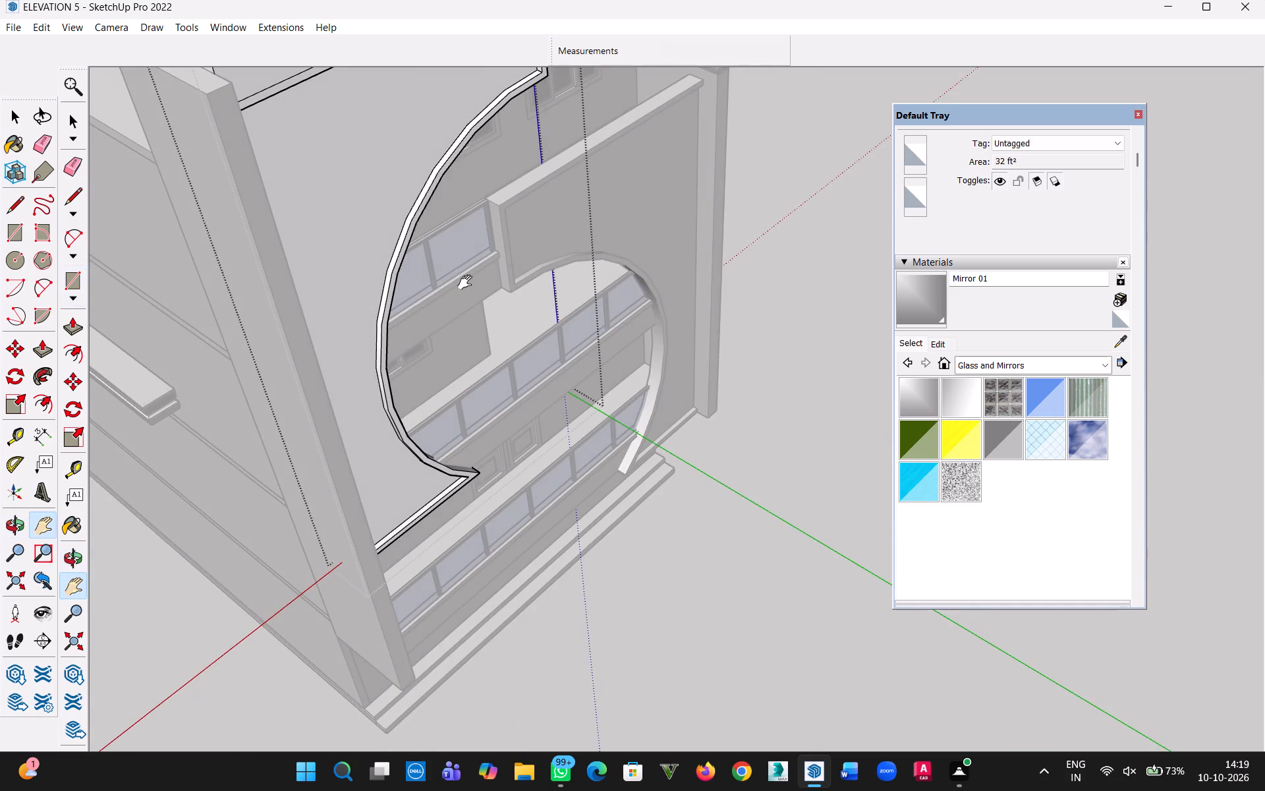
{"action": "left_click_drag", "start_coordinate": [469, 285], "coordinate": [690, 595]}
{"action": "middle_click_drag", "start_coordinate": [685, 579], "coordinate": [457, 512]}
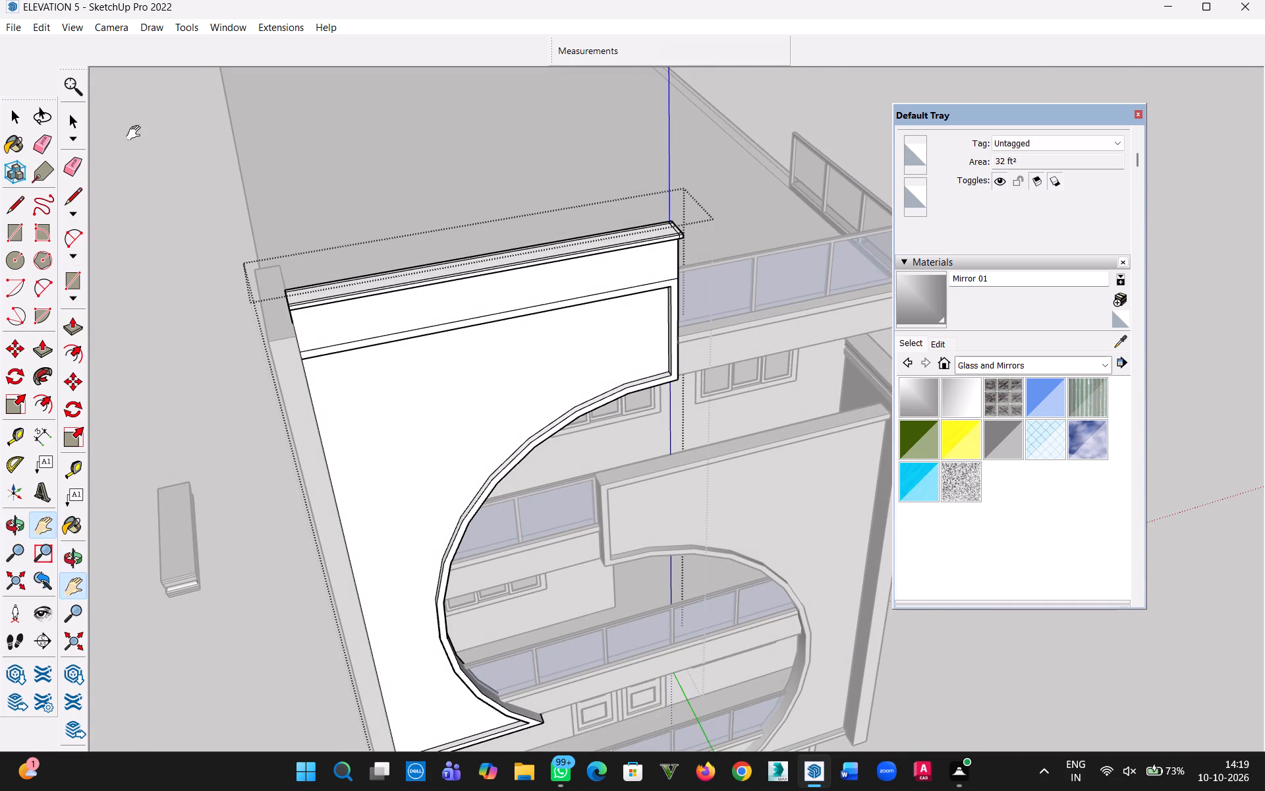
{"action": "left_click", "coordinate": [20, 115]}
{"action": "left_click", "coordinate": [150, 361]}
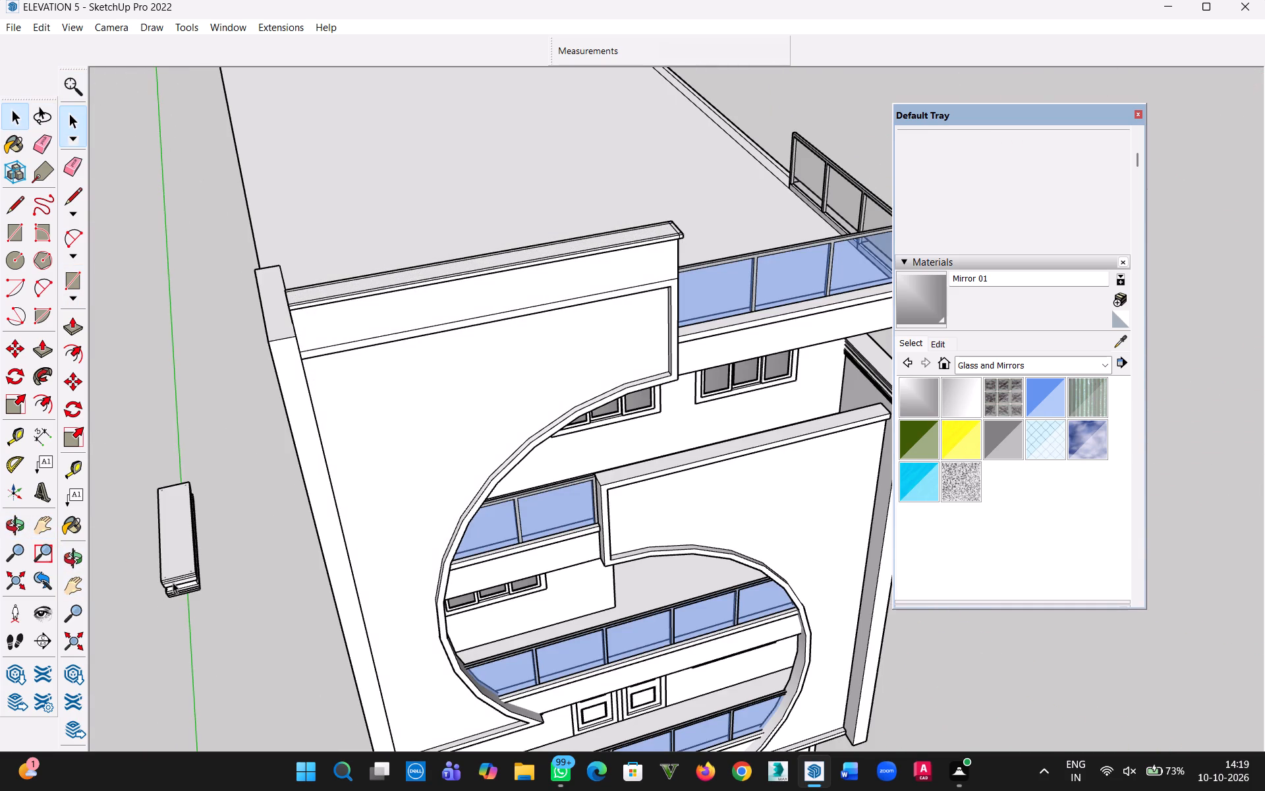
Move the loose moulded cap by its bottom corner onto the top front corner of the tall pier.
{"action": "left_click", "coordinate": [173, 582]}
{"action": "middle_click_drag", "start_coordinate": [227, 610], "coordinate": [257, 239]}
{"action": "scroll", "coordinate": [219, 188], "scroll_direction": "up", "scroll_amount": 2}
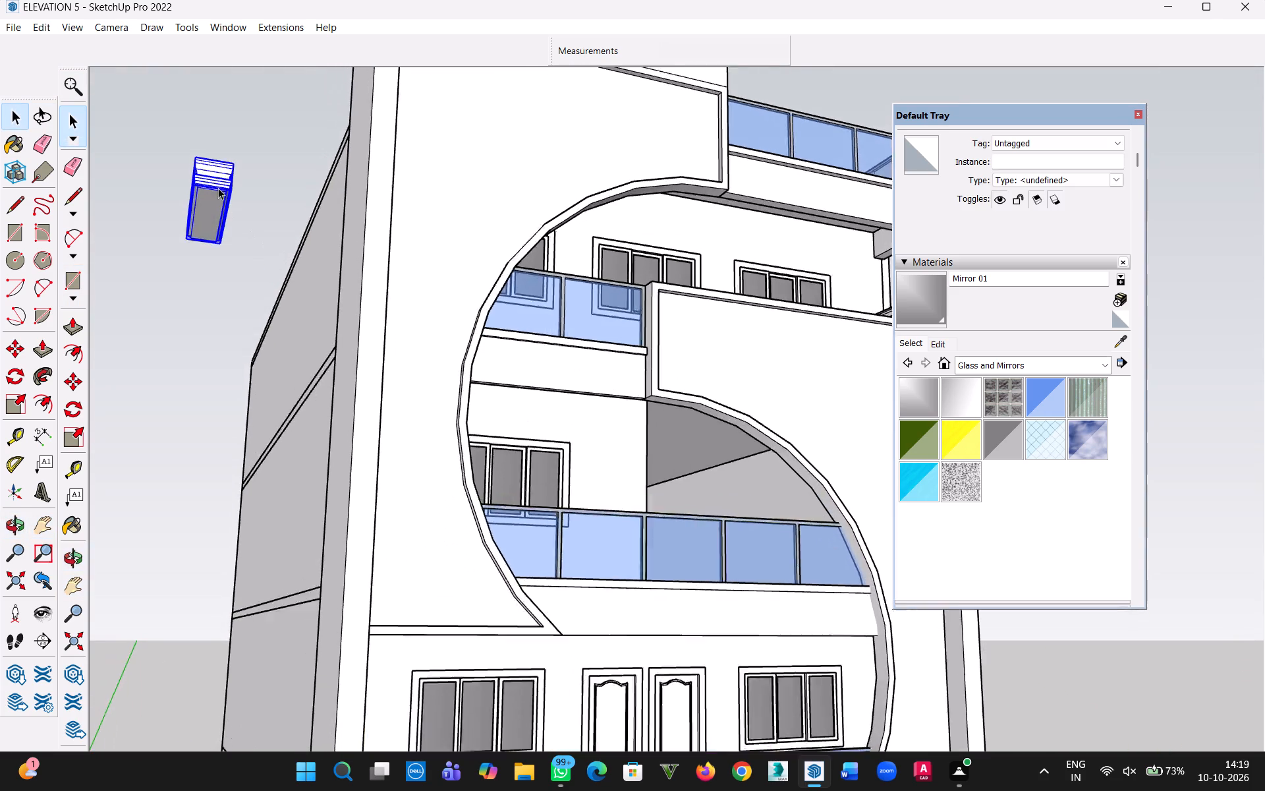
{"action": "scroll", "coordinate": [218, 188], "scroll_direction": "up", "scroll_amount": 16}
{"action": "key", "text": "m"}
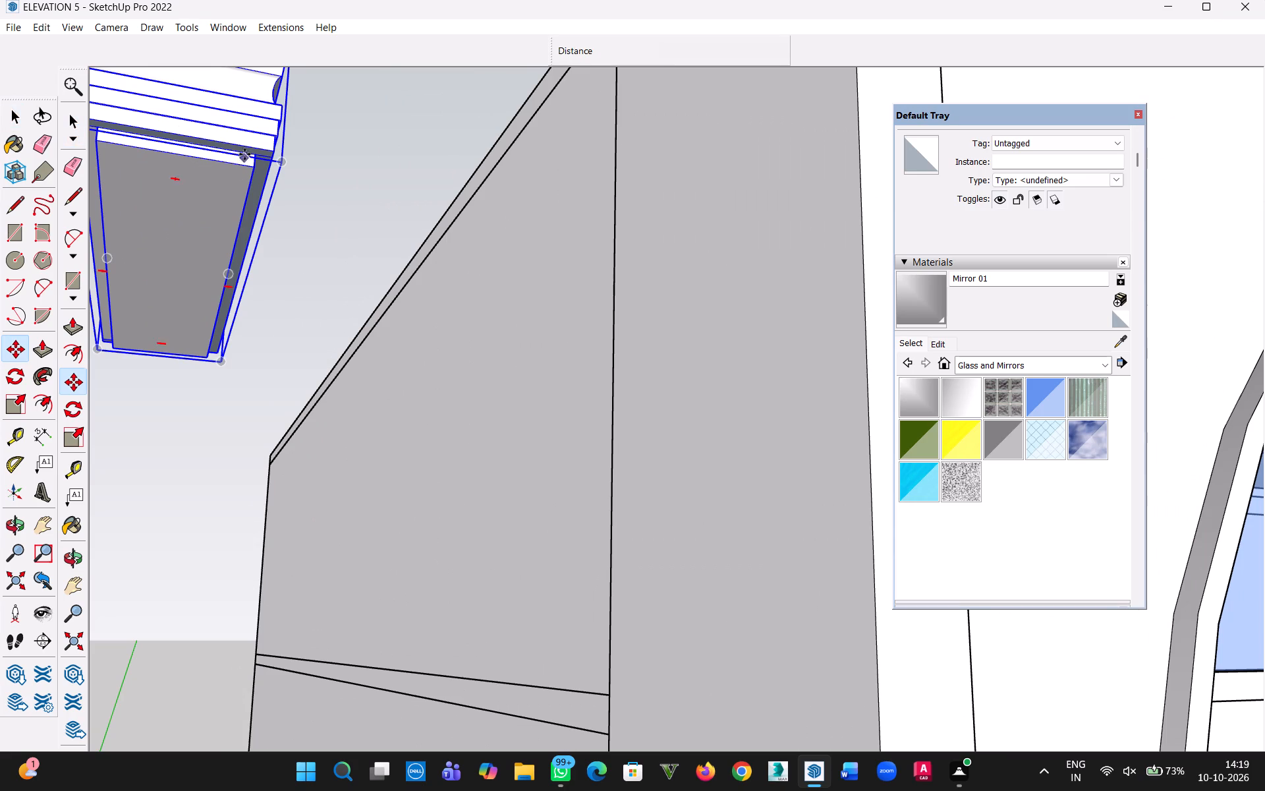
{"action": "left_click", "coordinate": [251, 167]}
{"action": "key", "text": "g"}
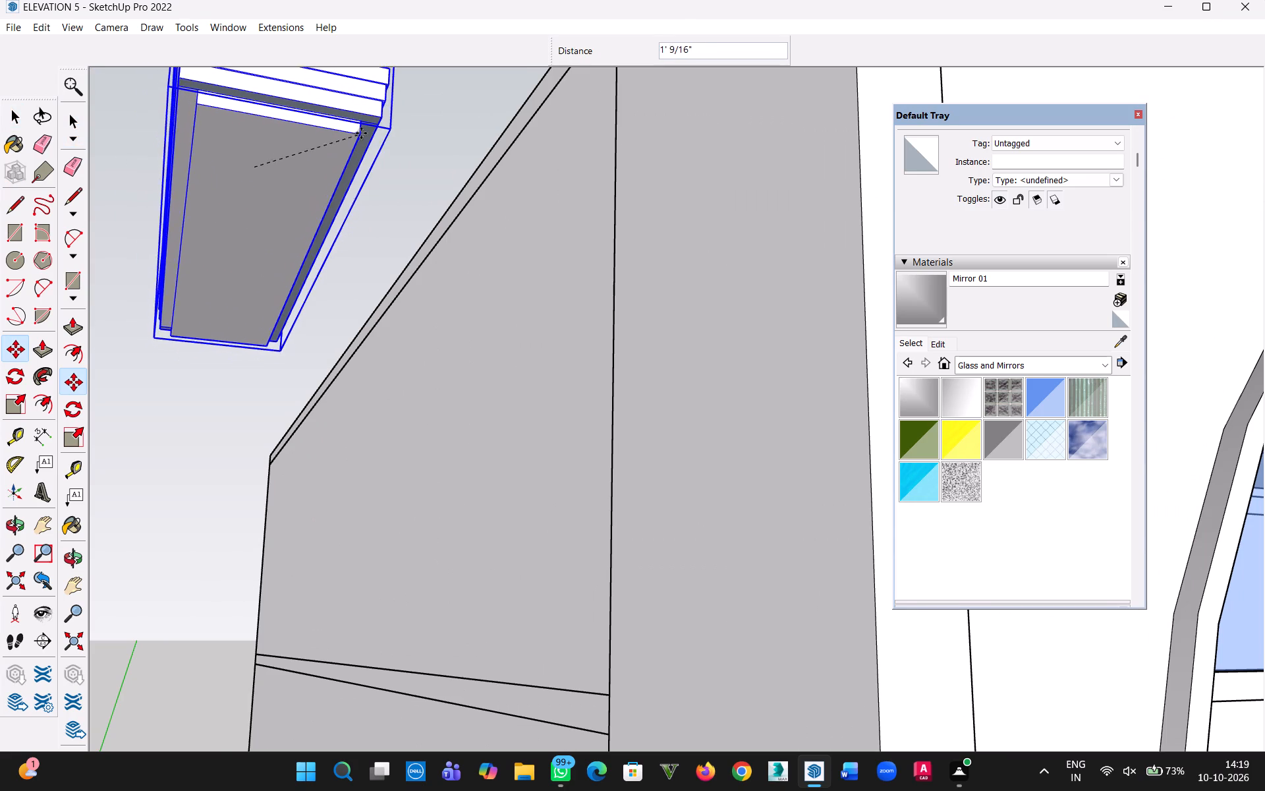
{"action": "key", "text": "h"}
{"action": "left_click_drag", "start_coordinate": [395, 152], "coordinate": [154, 773]}
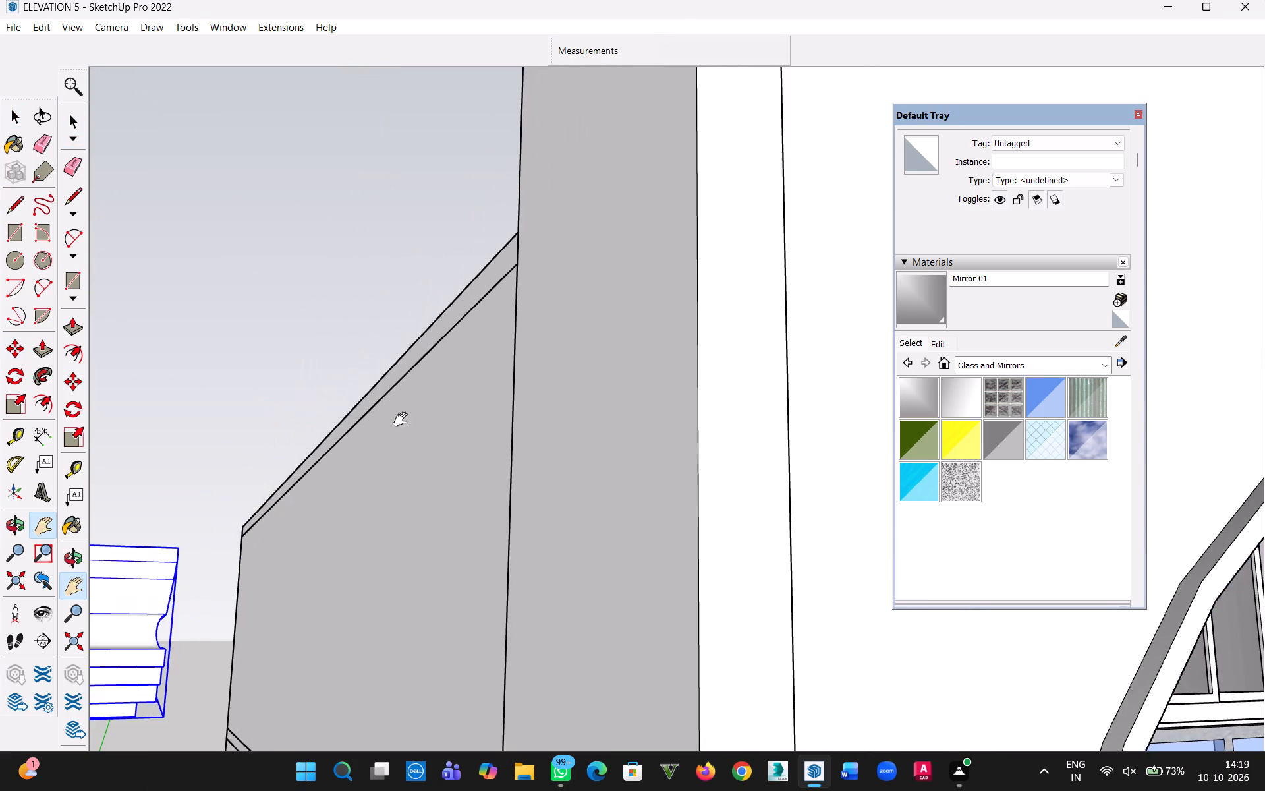
{"action": "left_click_drag", "start_coordinate": [559, 189], "coordinate": [422, 680]}
{"action": "left_click_drag", "start_coordinate": [510, 259], "coordinate": [474, 512]}
{"action": "key", "text": "Escape"}
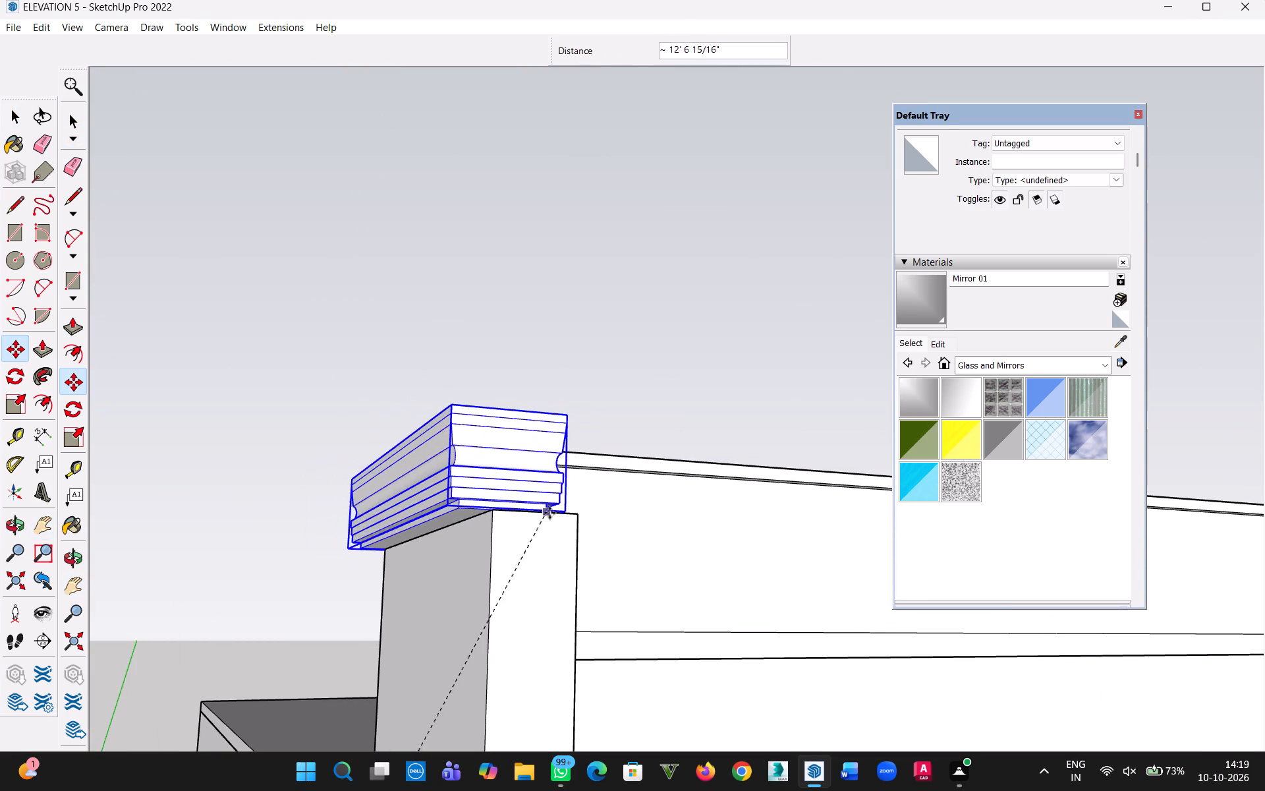
{"action": "scroll", "coordinate": [579, 517], "scroll_direction": "up", "scroll_amount": 15}
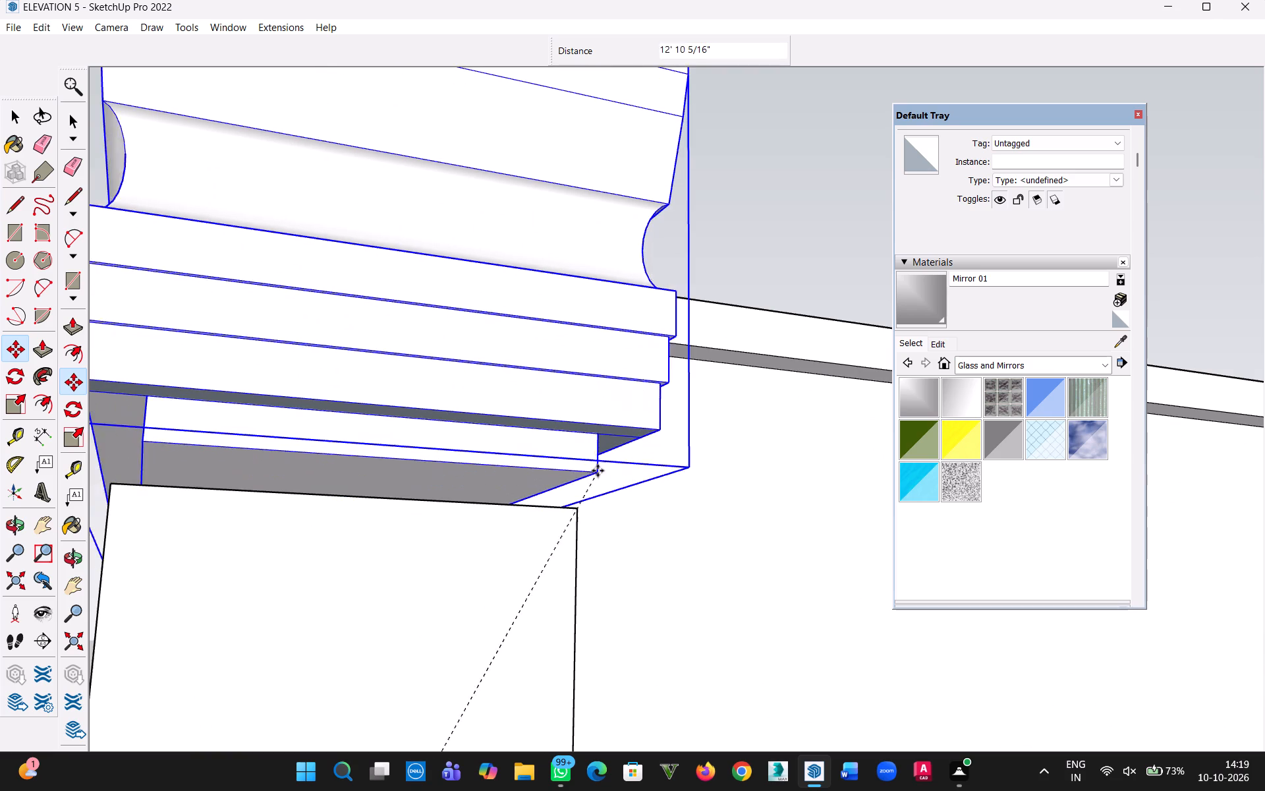
{"action": "left_click", "coordinate": [579, 507]}
{"action": "left_click", "coordinate": [13, 121]}
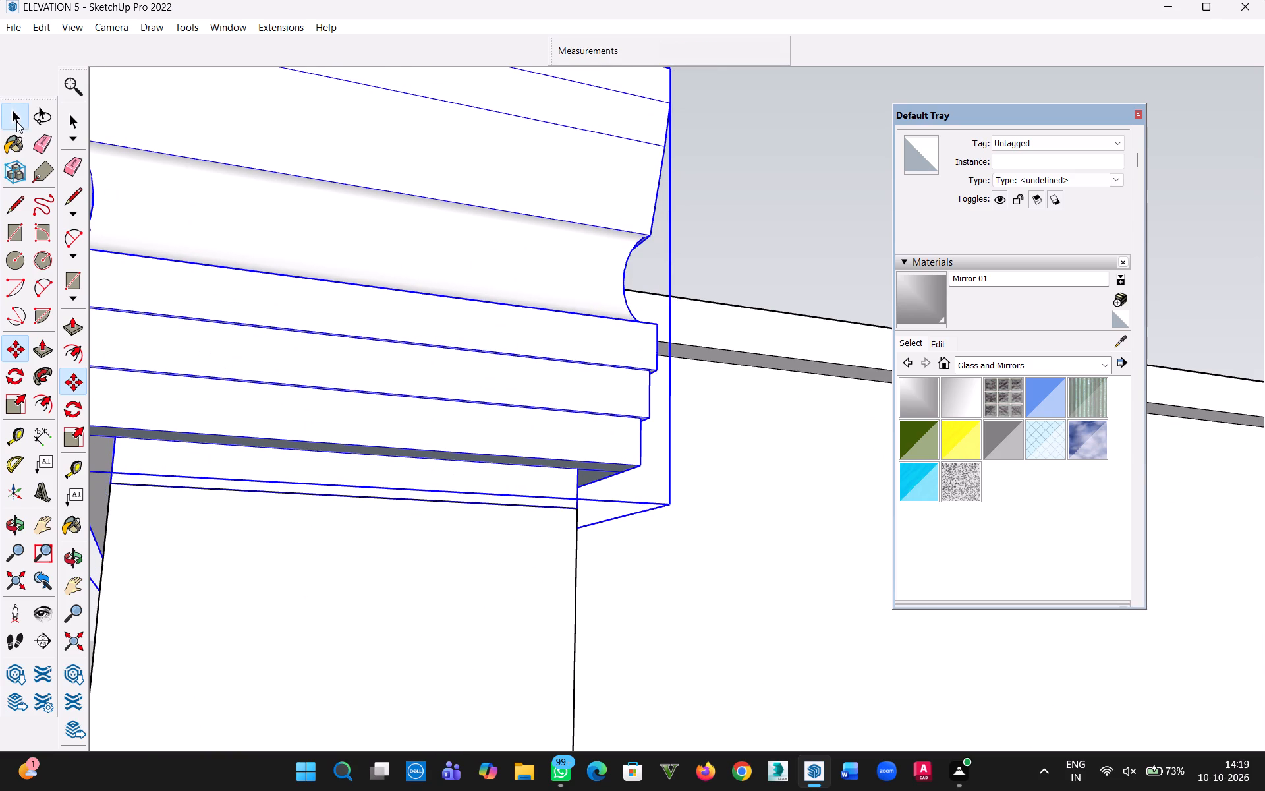
Examine the capped pier and the coping on the upper curved panel from above, the side and the front.
{"action": "scroll", "coordinate": [455, 227], "scroll_direction": "down", "scroll_amount": 17}
{"action": "scroll", "coordinate": [531, 309], "scroll_direction": "up", "scroll_amount": 1}
{"action": "scroll", "coordinate": [532, 303], "scroll_direction": "down", "scroll_amount": 10}
{"action": "middle_click_drag", "start_coordinate": [624, 174], "coordinate": [567, 268]}
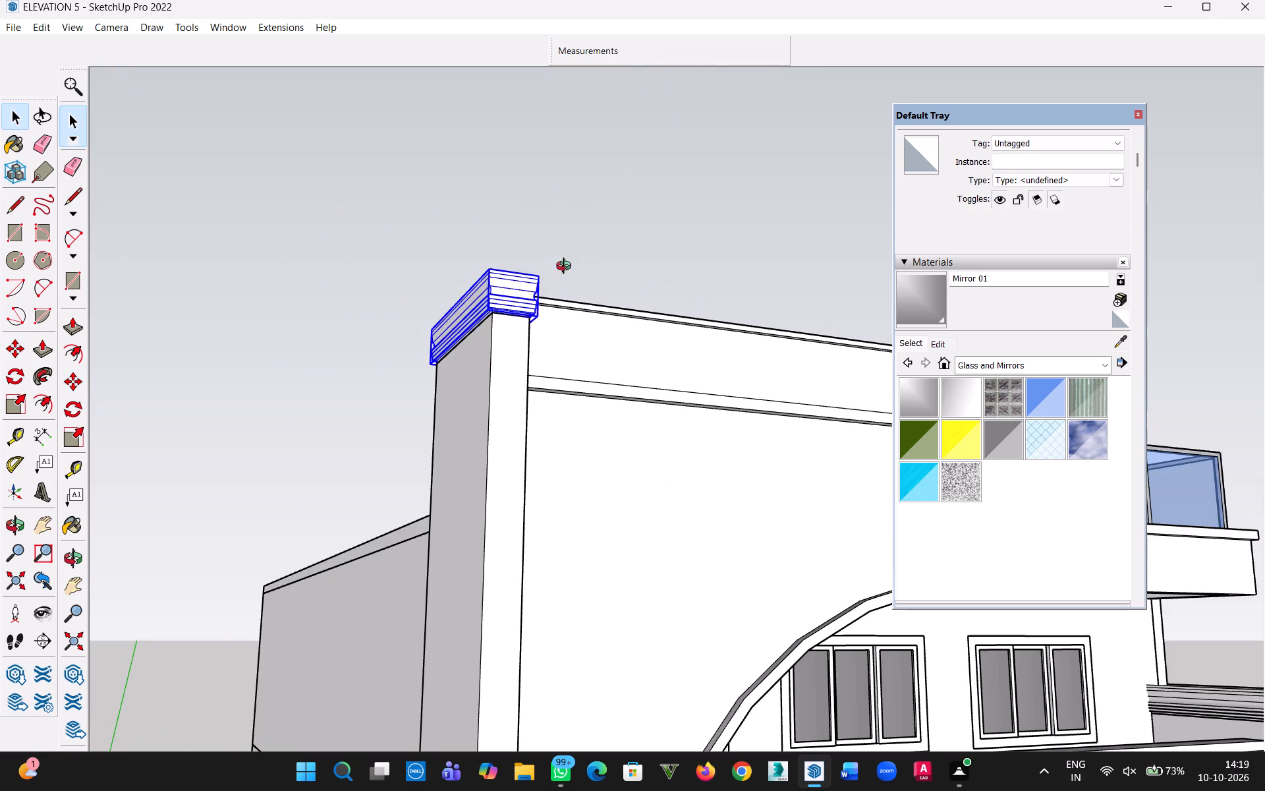
{"action": "middle_click_drag", "start_coordinate": [567, 268], "coordinate": [465, 438]}
{"action": "left_click", "coordinate": [166, 173]}
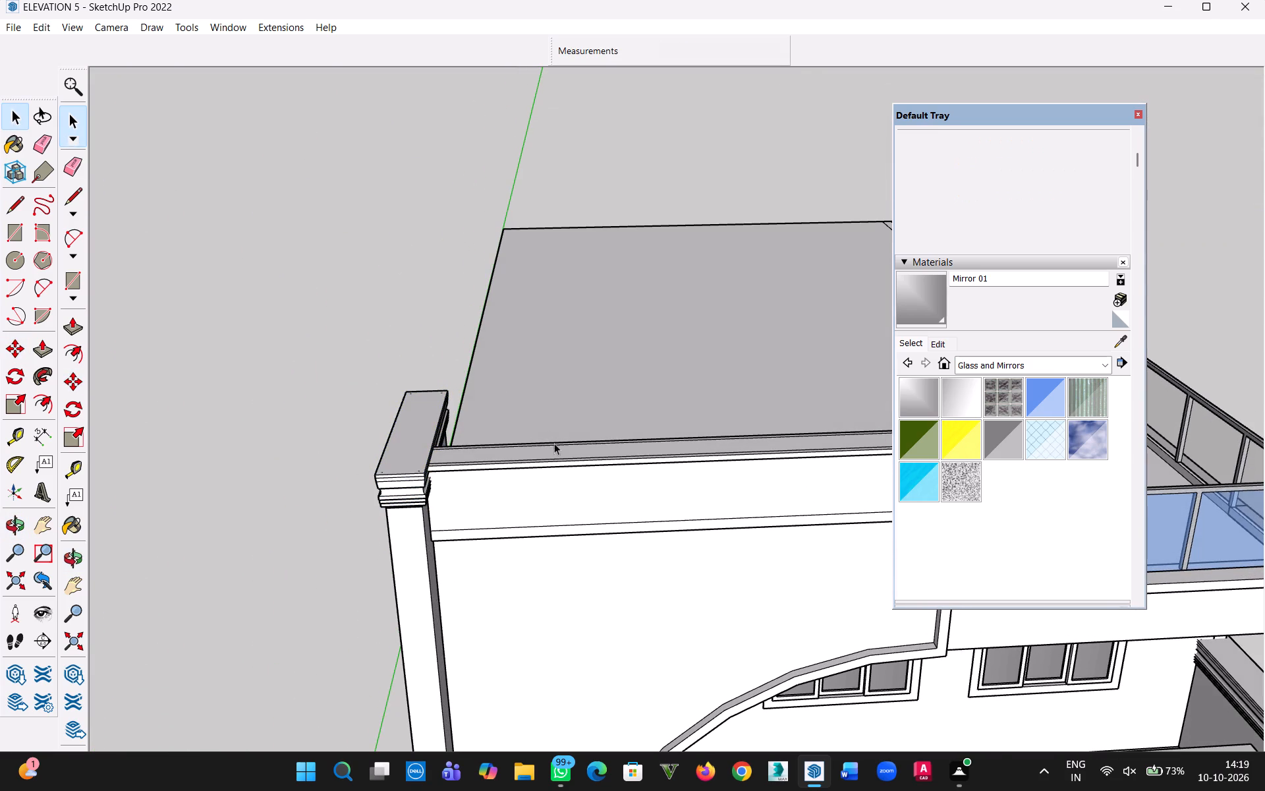
{"action": "triple_click", "coordinate": [557, 481]}
{"action": "left_click", "coordinate": [246, 310]}
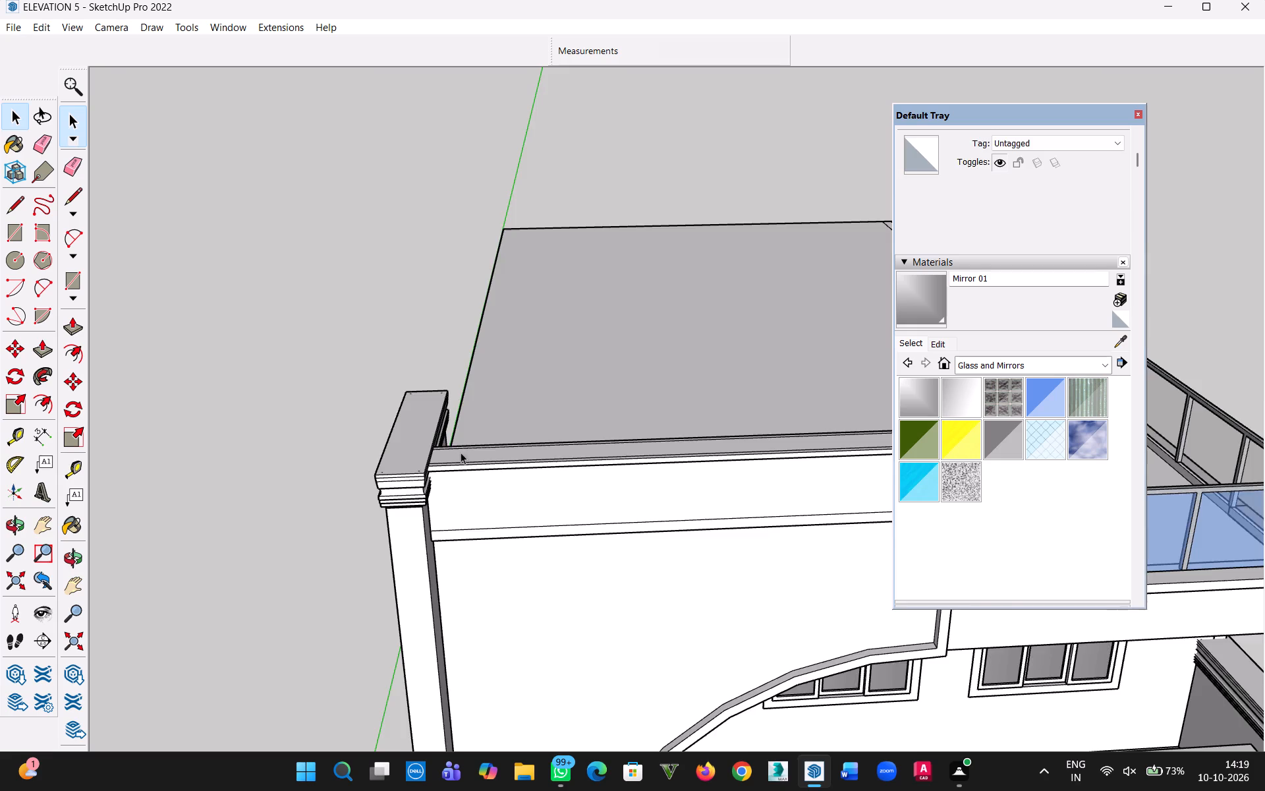
{"action": "scroll", "coordinate": [461, 452], "scroll_direction": "down", "scroll_amount": 10}
{"action": "key", "text": "h"}
{"action": "left_click_drag", "start_coordinate": [633, 504], "coordinate": [489, 274]}
{"action": "middle_click_drag", "start_coordinate": [466, 289], "coordinate": [510, 152]}
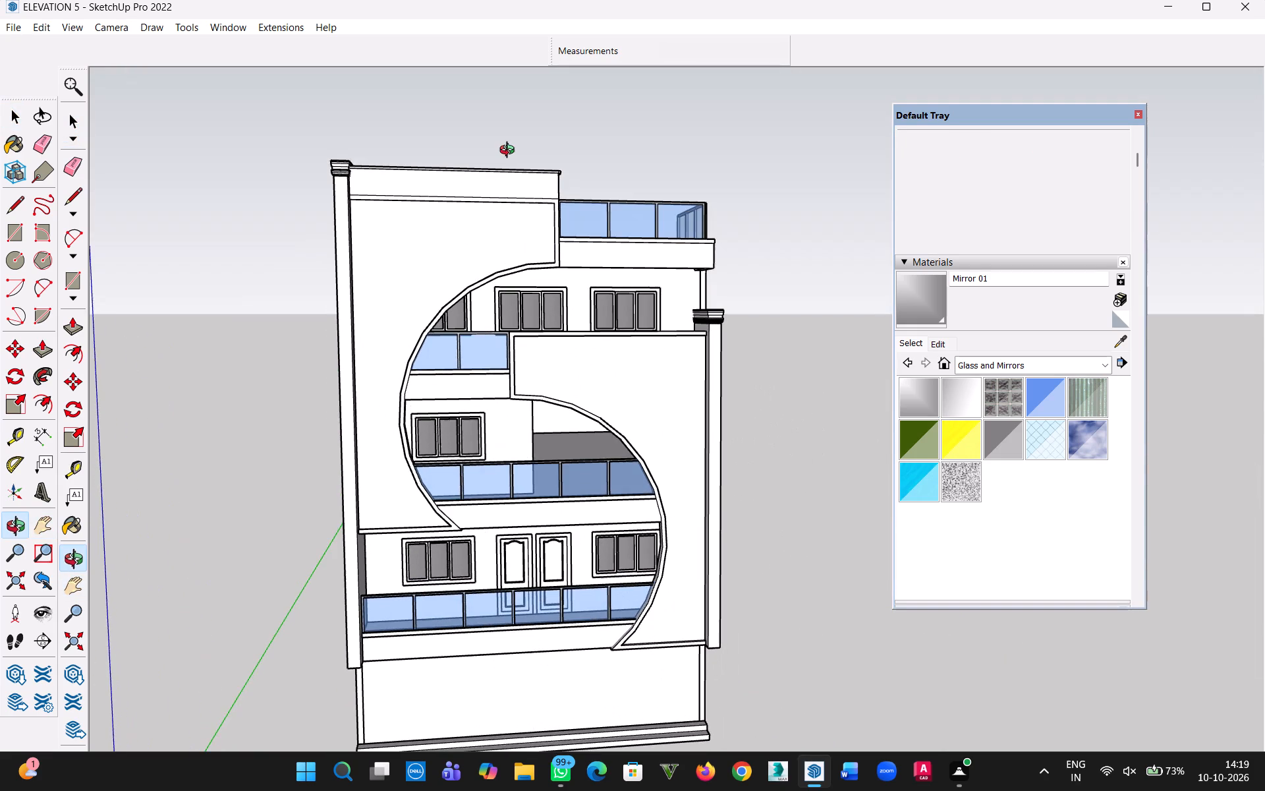
{"action": "middle_click_drag", "start_coordinate": [510, 152], "coordinate": [1002, 194]}
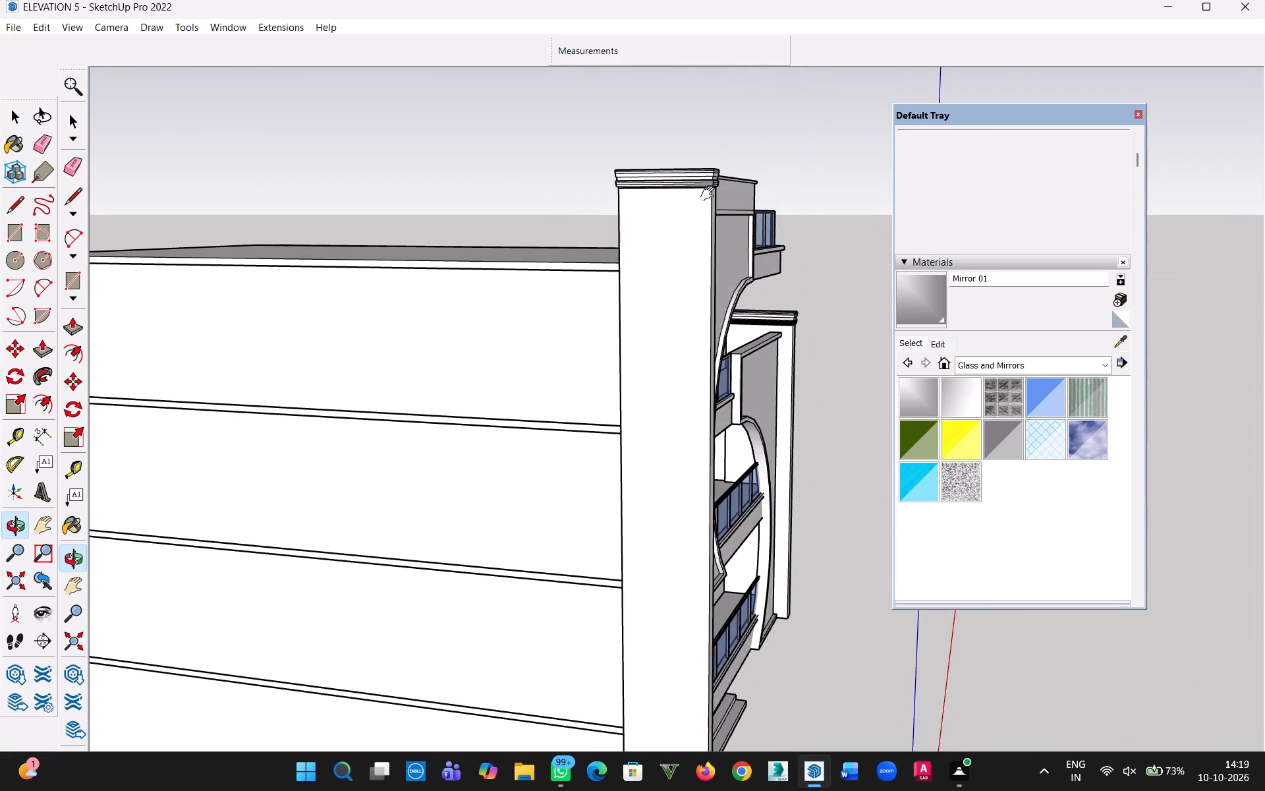
{"action": "scroll", "coordinate": [677, 175], "scroll_direction": "up", "scroll_amount": 14}
{"action": "middle_click_drag", "start_coordinate": [609, 200], "coordinate": [423, 251]}
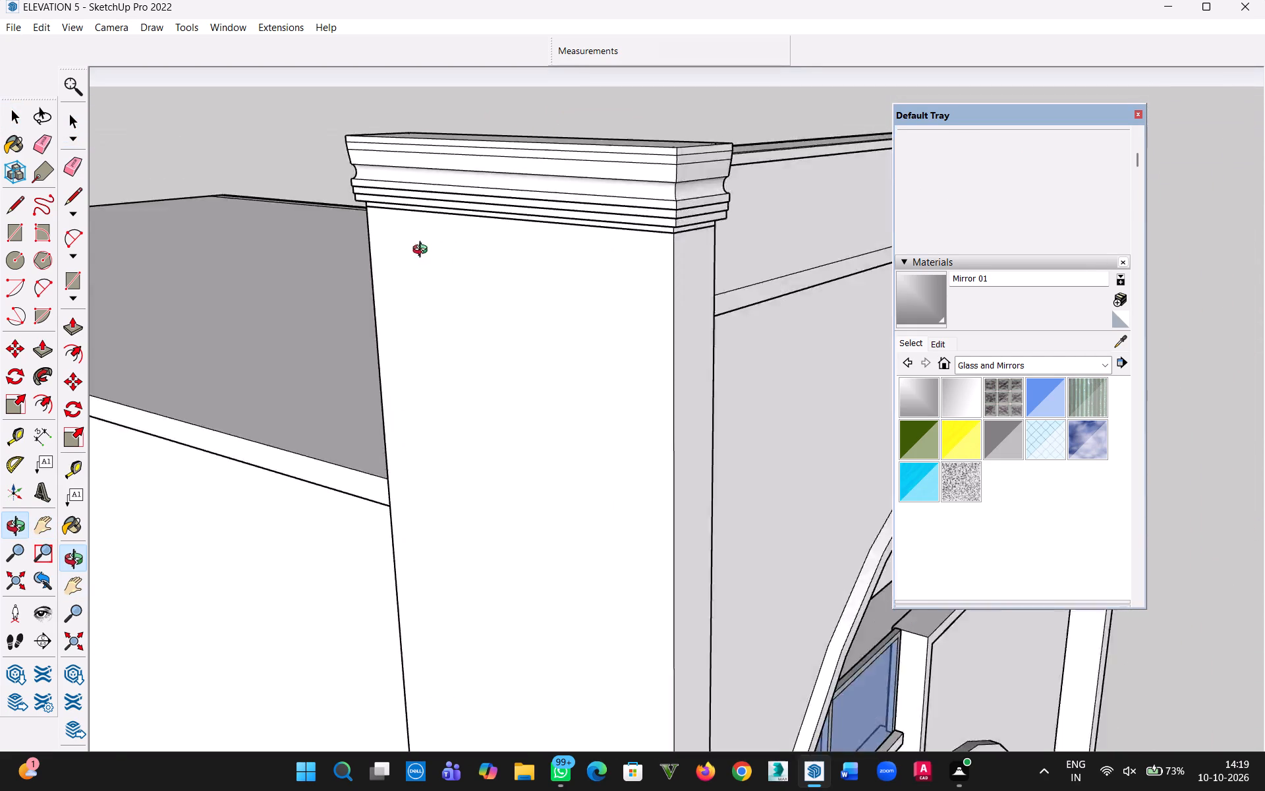
{"action": "middle_click_drag", "start_coordinate": [423, 251], "coordinate": [183, 238]}
{"action": "scroll", "coordinate": [316, 253], "scroll_direction": "down", "scroll_amount": 17}
{"action": "scroll", "coordinate": [485, 355], "scroll_direction": "up", "scroll_amount": 1}
{"action": "middle_click_drag", "start_coordinate": [485, 355], "coordinate": [434, 226]}
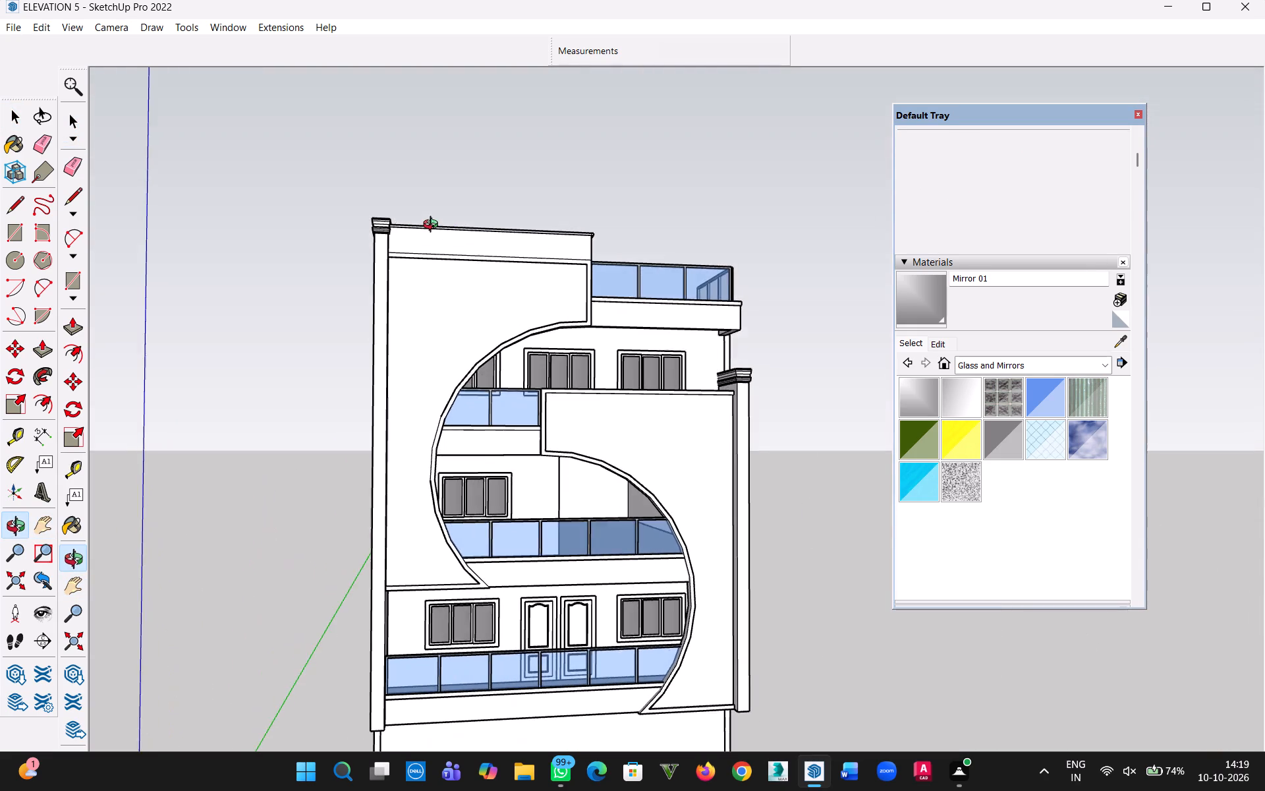
{"action": "middle_click_drag", "start_coordinate": [434, 226], "coordinate": [428, 292]}
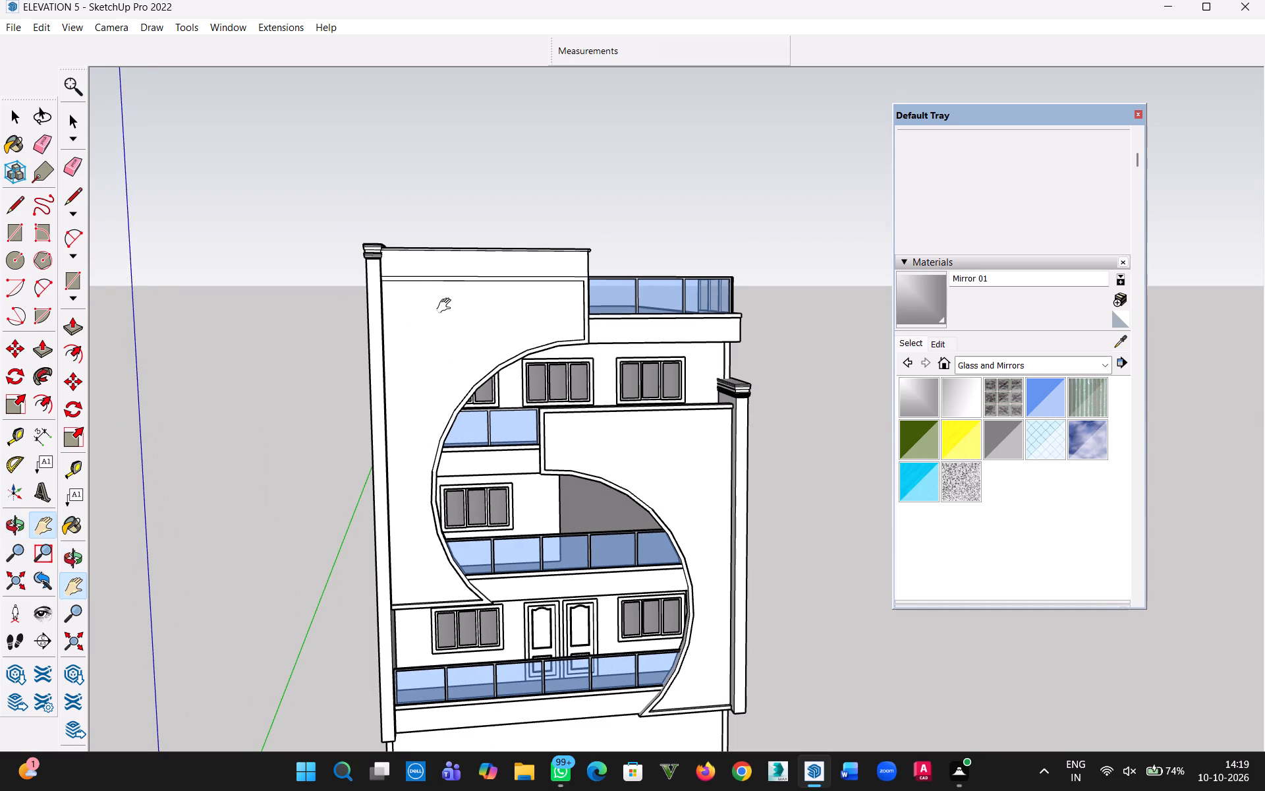
{"action": "scroll", "coordinate": [710, 375], "scroll_direction": "up", "scroll_amount": 4}
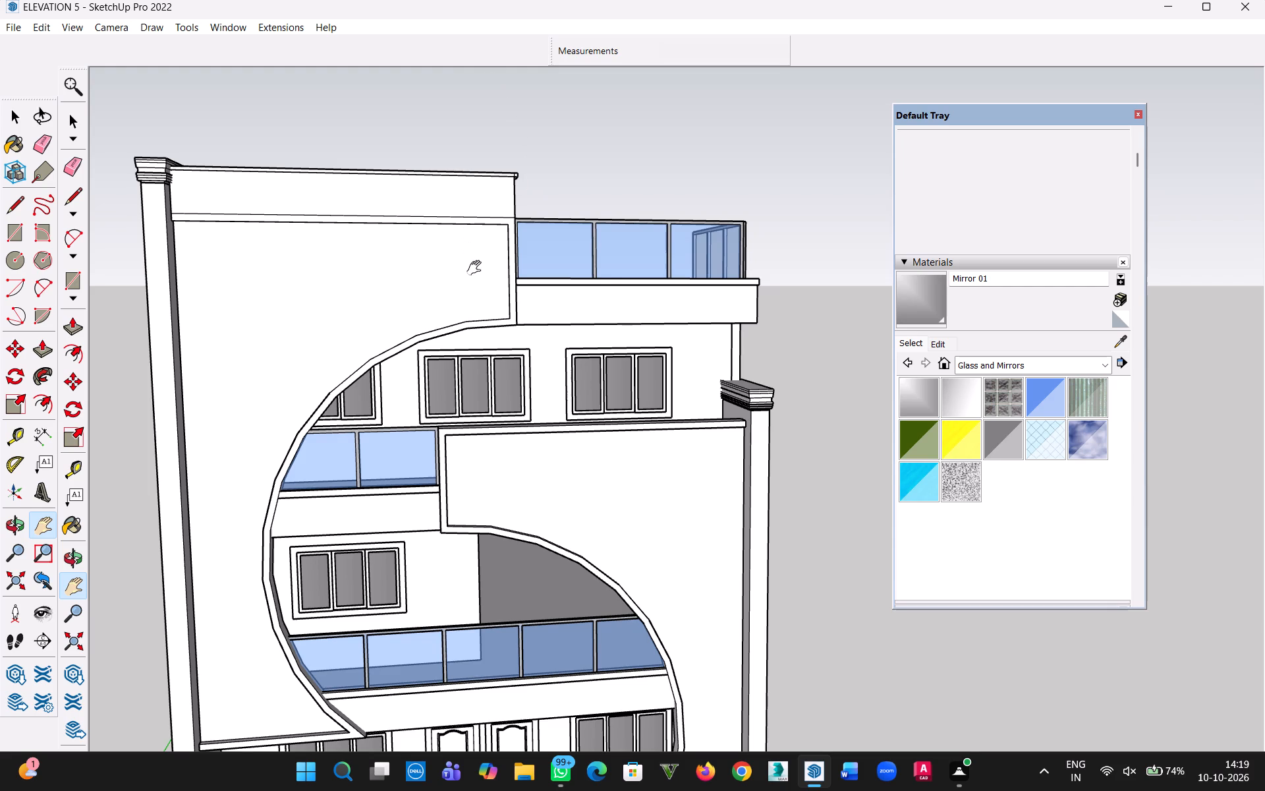
Examine the whole building elevation with its capped piers and curved panels from the front and both sides.
{"action": "scroll", "coordinate": [464, 274], "scroll_direction": "down", "scroll_amount": 3}
{"action": "middle_click_drag", "start_coordinate": [456, 324], "coordinate": [168, 304]}
{"action": "scroll", "coordinate": [524, 464], "scroll_direction": "down", "scroll_amount": 4}
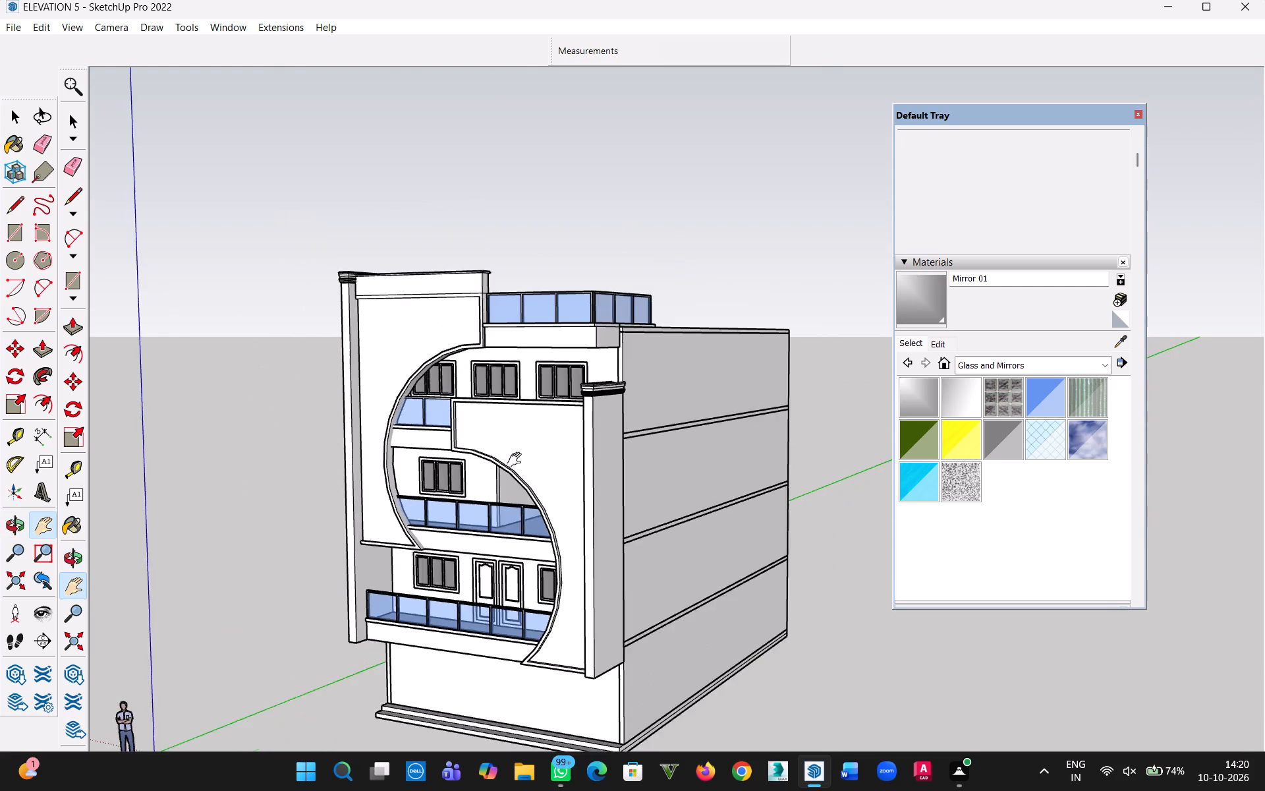
{"action": "scroll", "coordinate": [517, 460], "scroll_direction": "down", "scroll_amount": 1}
{"action": "middle_click_drag", "start_coordinate": [508, 463], "coordinate": [698, 425]}
{"action": "scroll", "coordinate": [470, 462], "scroll_direction": "up", "scroll_amount": 4}
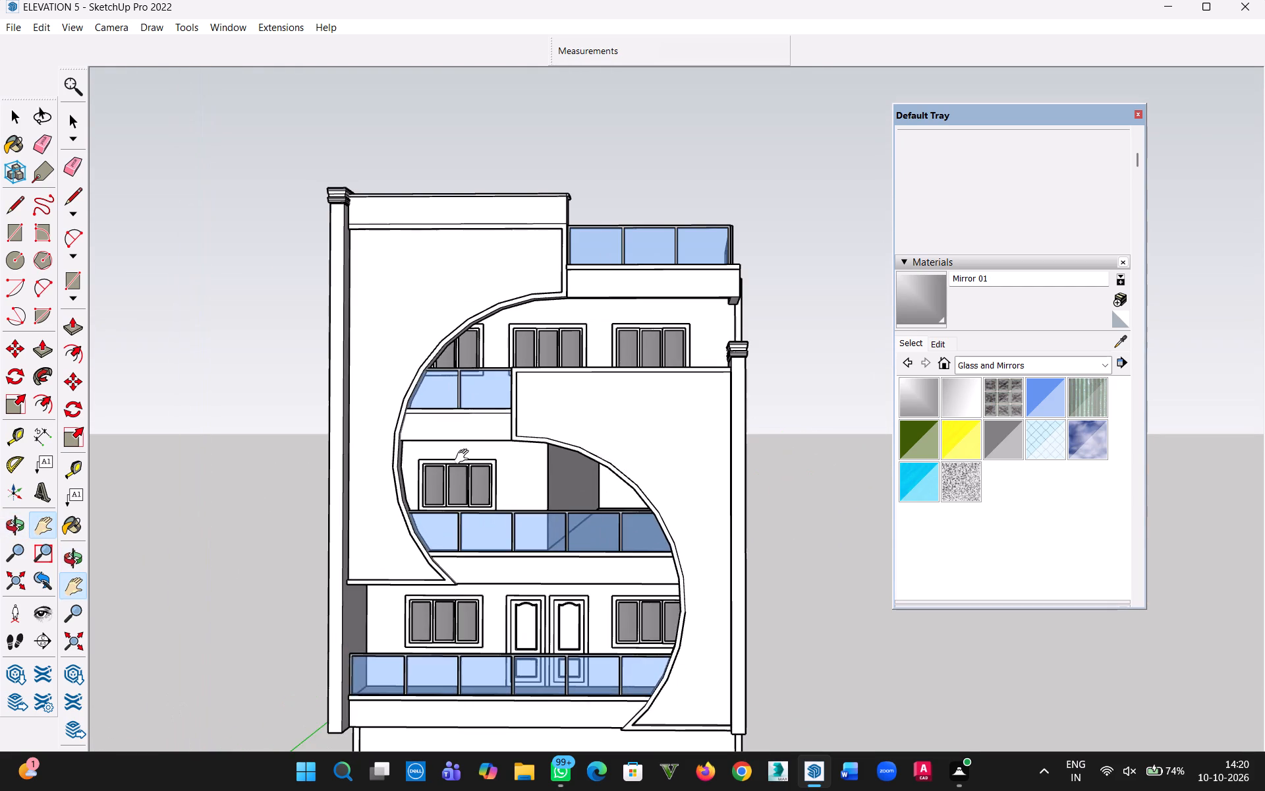
{"action": "middle_click_drag", "start_coordinate": [464, 457], "coordinate": [573, 436]}
{"action": "scroll", "coordinate": [499, 446], "scroll_direction": "down", "scroll_amount": 3}
{"action": "middle_click_drag", "start_coordinate": [507, 458], "coordinate": [669, 474]}
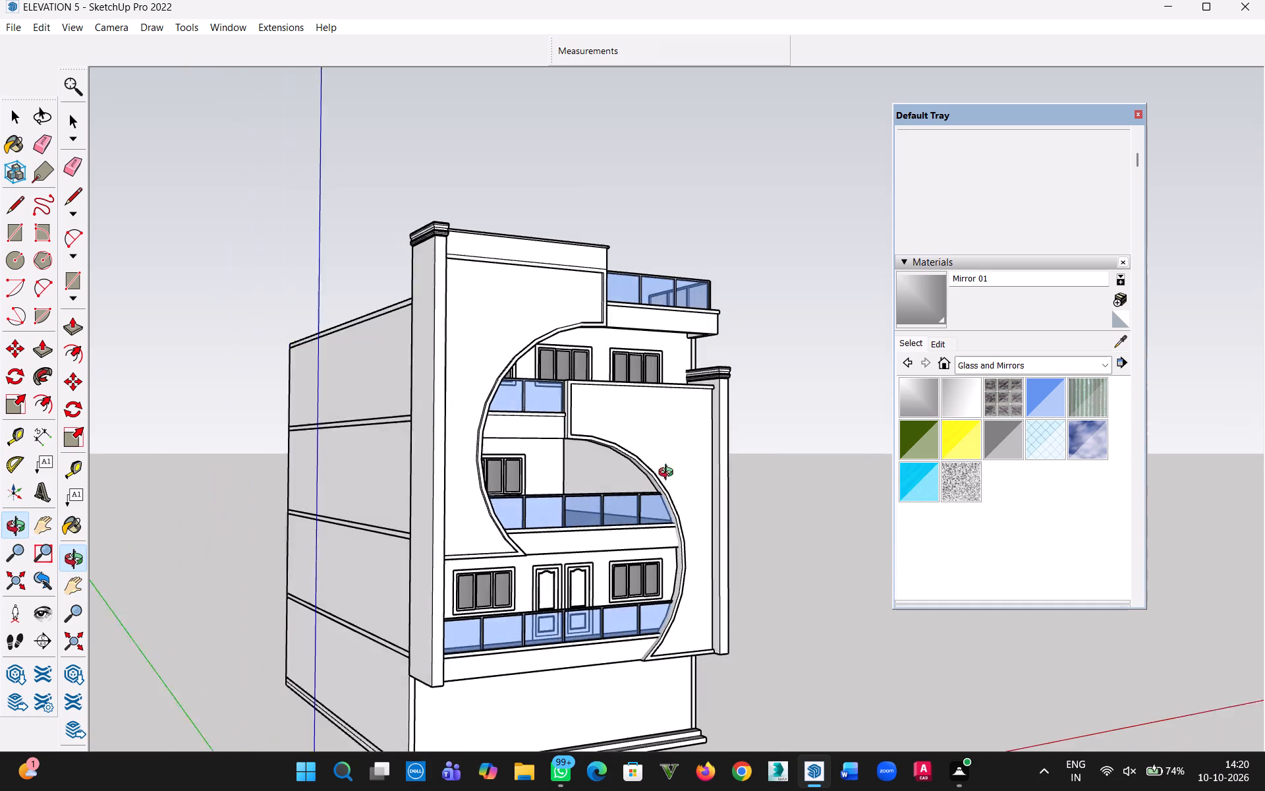
{"action": "middle_click_drag", "start_coordinate": [669, 474], "coordinate": [408, 482]}
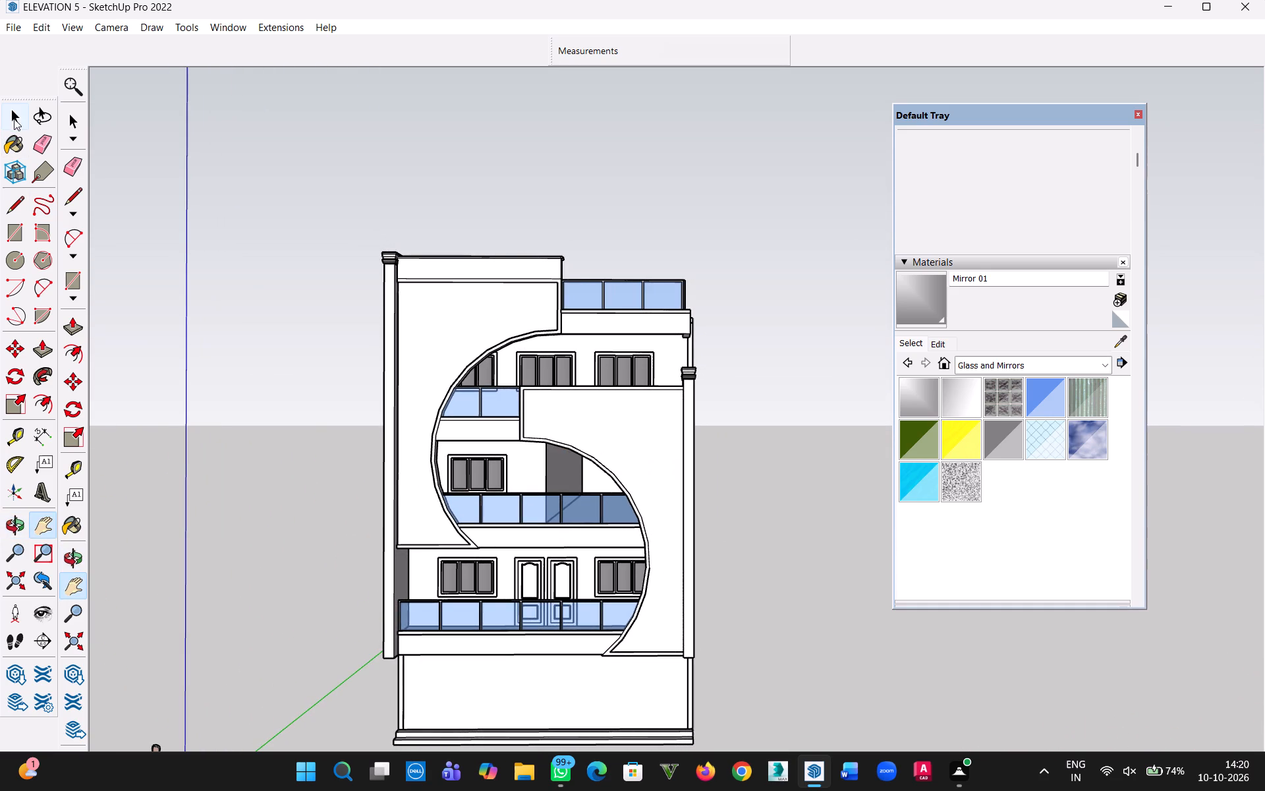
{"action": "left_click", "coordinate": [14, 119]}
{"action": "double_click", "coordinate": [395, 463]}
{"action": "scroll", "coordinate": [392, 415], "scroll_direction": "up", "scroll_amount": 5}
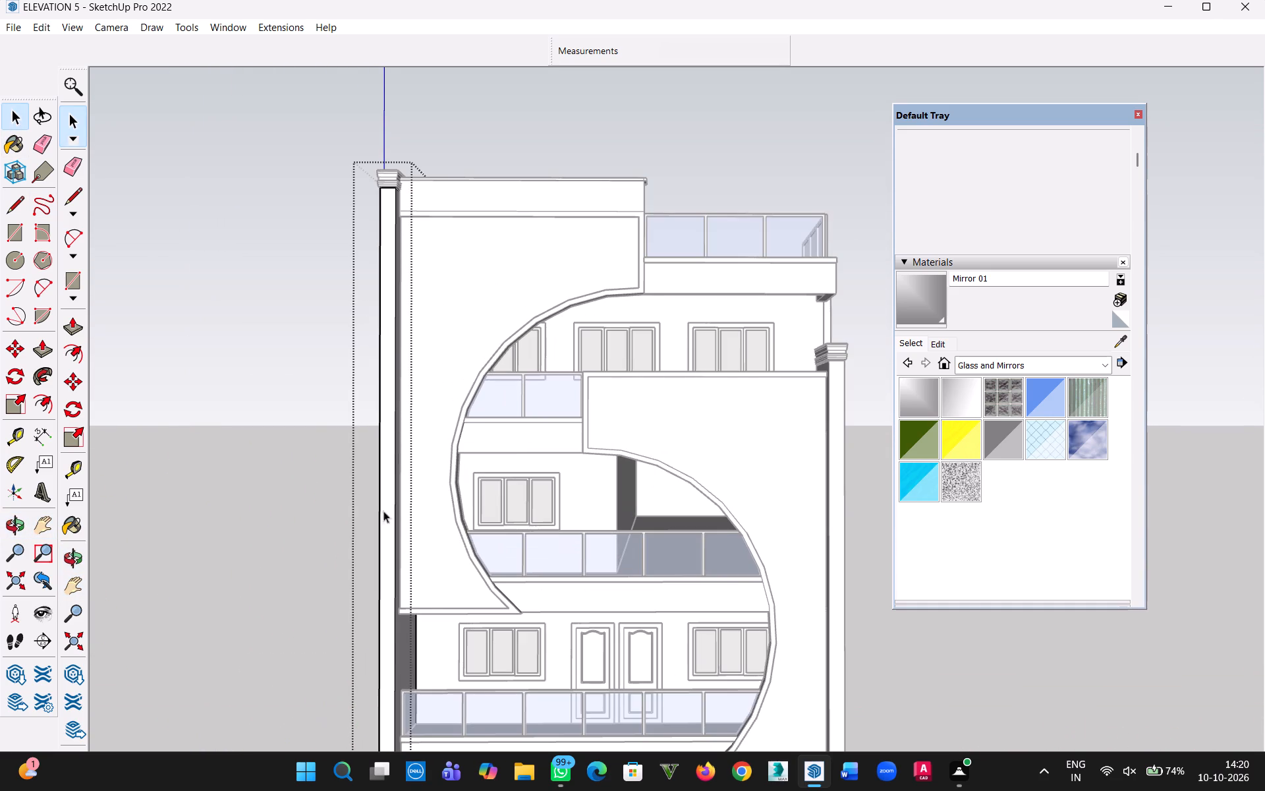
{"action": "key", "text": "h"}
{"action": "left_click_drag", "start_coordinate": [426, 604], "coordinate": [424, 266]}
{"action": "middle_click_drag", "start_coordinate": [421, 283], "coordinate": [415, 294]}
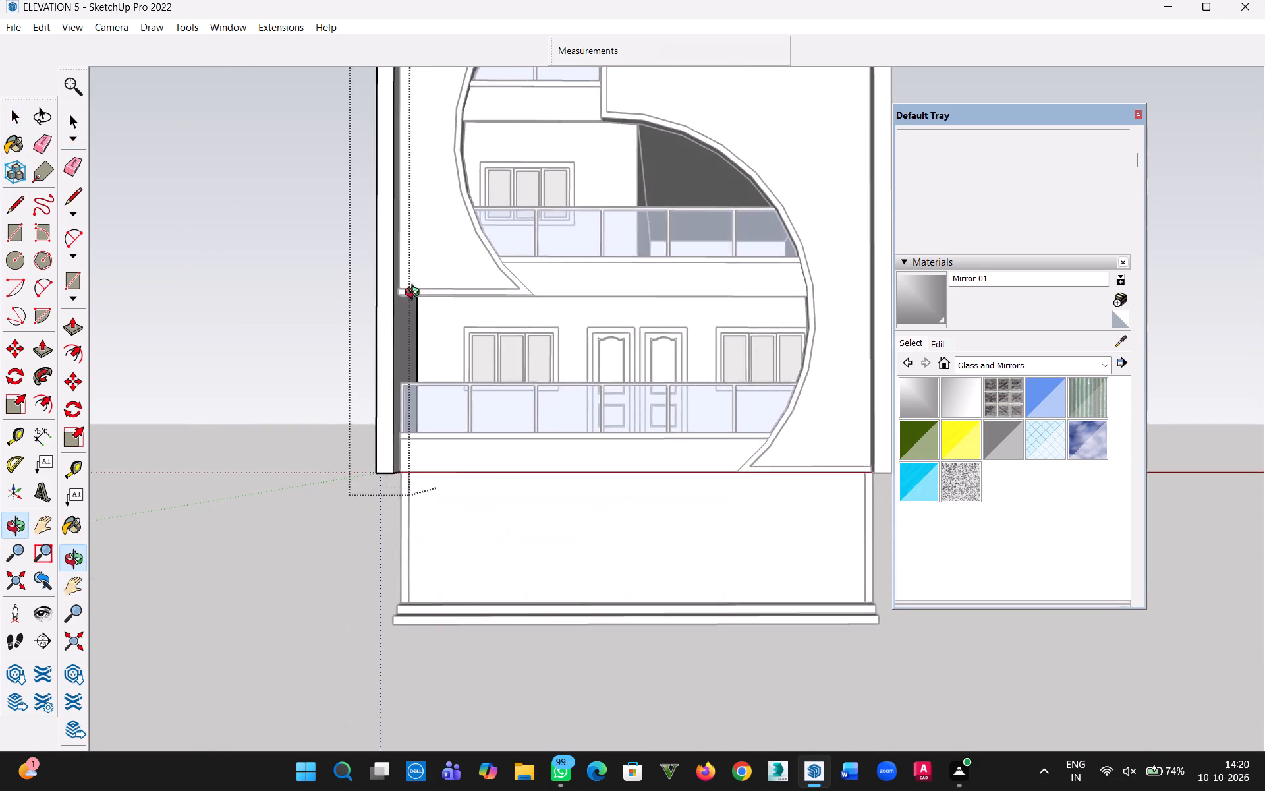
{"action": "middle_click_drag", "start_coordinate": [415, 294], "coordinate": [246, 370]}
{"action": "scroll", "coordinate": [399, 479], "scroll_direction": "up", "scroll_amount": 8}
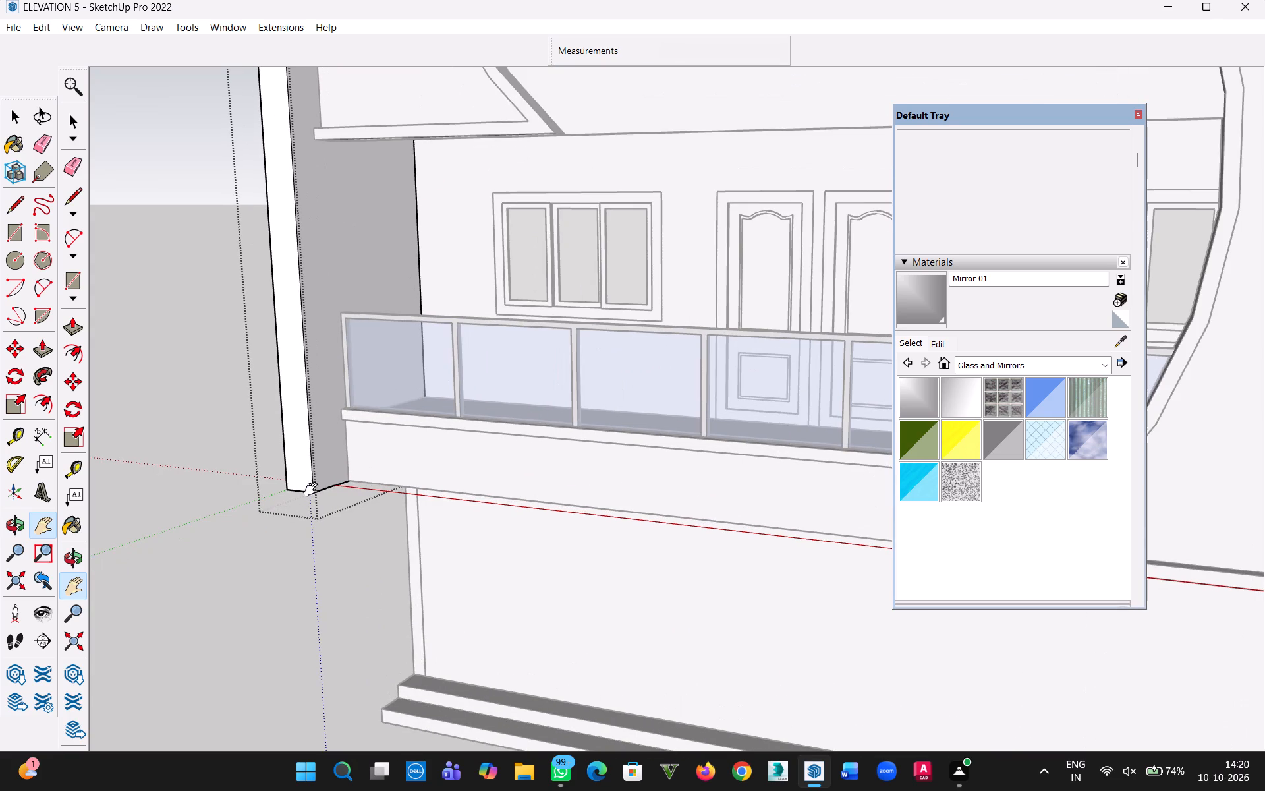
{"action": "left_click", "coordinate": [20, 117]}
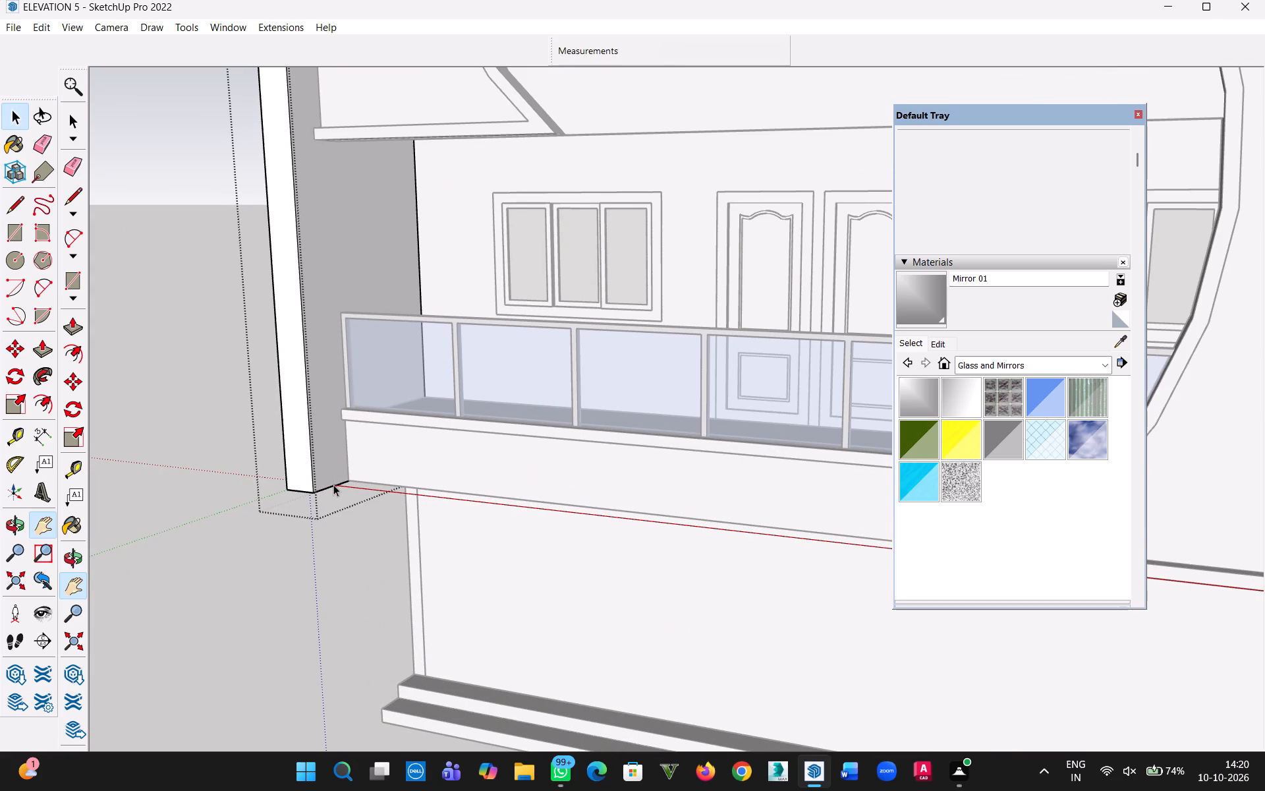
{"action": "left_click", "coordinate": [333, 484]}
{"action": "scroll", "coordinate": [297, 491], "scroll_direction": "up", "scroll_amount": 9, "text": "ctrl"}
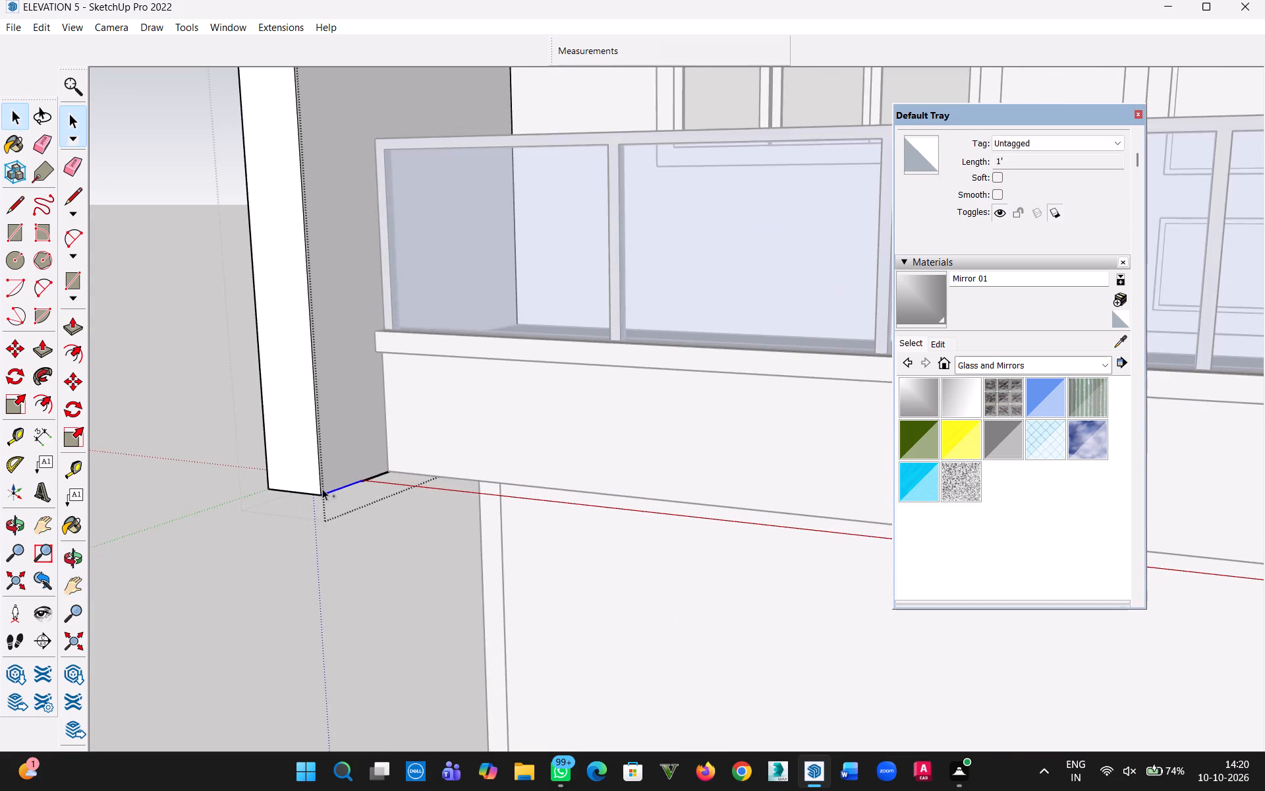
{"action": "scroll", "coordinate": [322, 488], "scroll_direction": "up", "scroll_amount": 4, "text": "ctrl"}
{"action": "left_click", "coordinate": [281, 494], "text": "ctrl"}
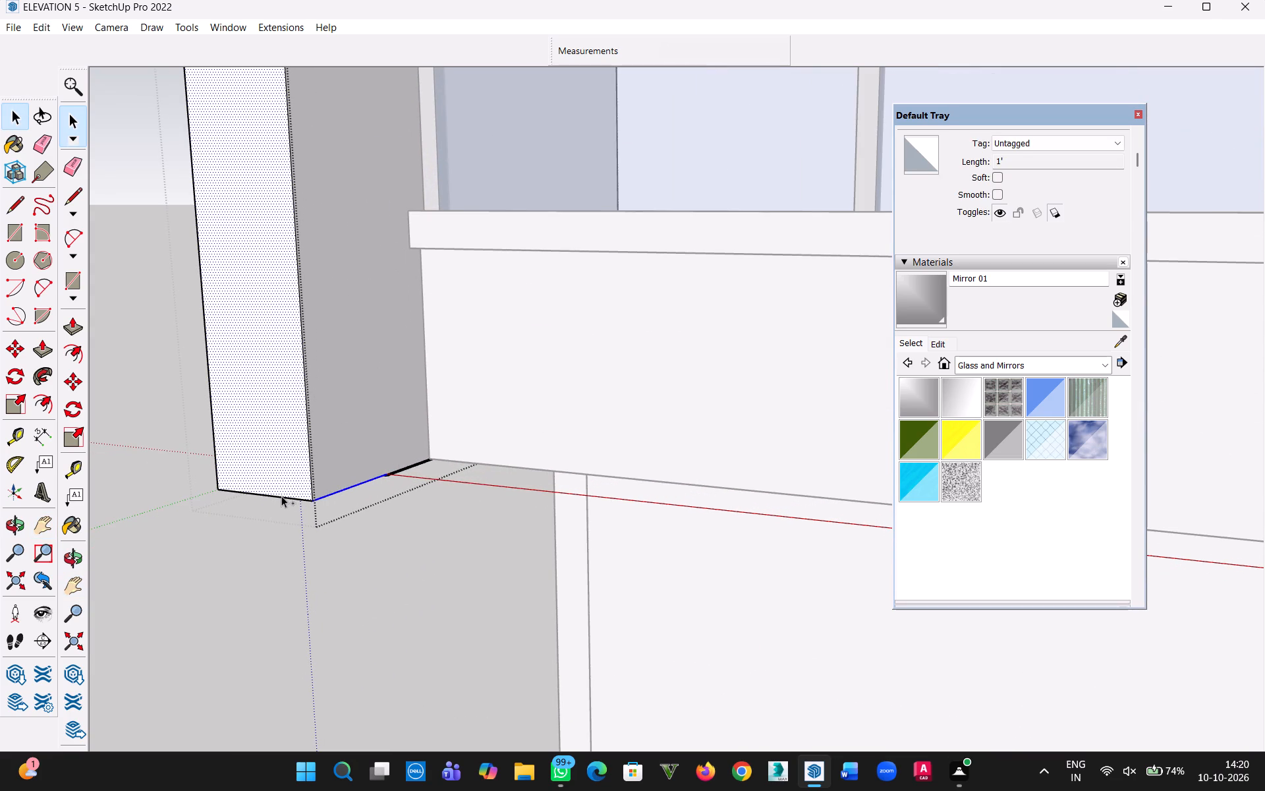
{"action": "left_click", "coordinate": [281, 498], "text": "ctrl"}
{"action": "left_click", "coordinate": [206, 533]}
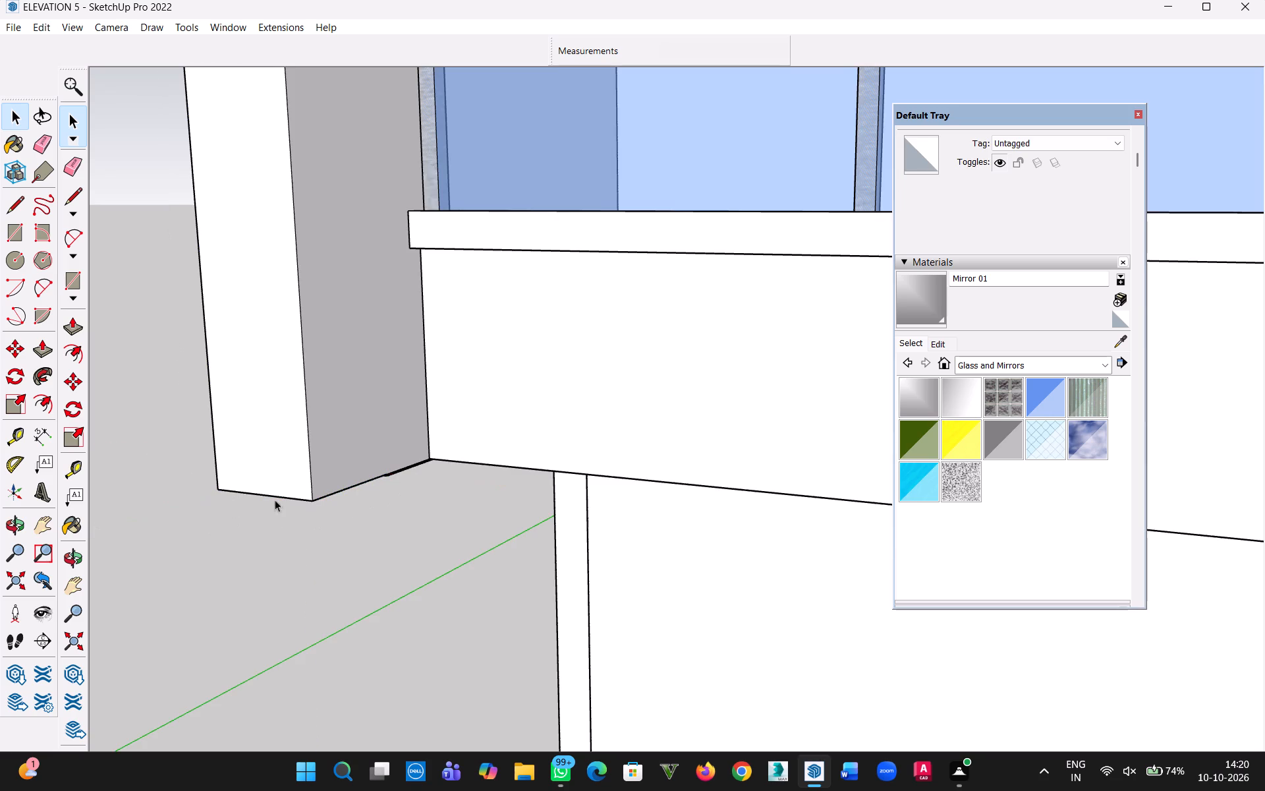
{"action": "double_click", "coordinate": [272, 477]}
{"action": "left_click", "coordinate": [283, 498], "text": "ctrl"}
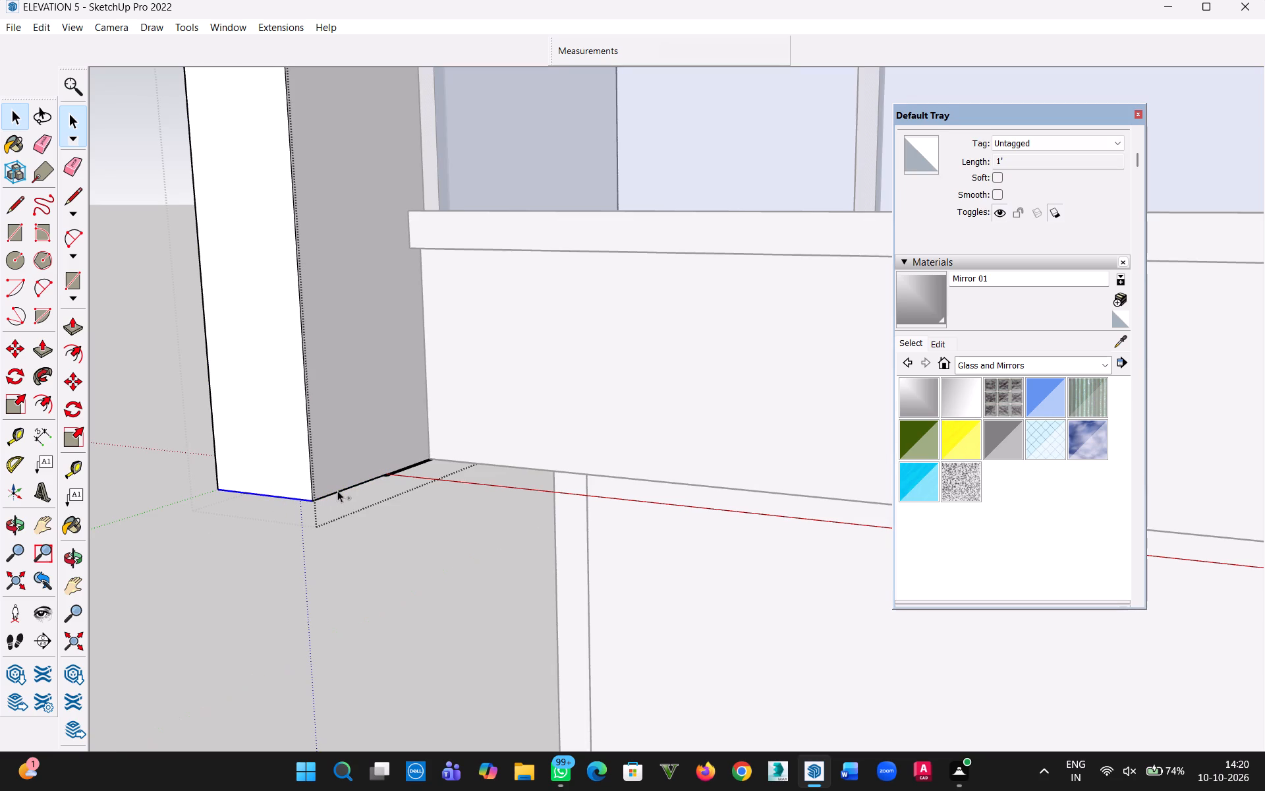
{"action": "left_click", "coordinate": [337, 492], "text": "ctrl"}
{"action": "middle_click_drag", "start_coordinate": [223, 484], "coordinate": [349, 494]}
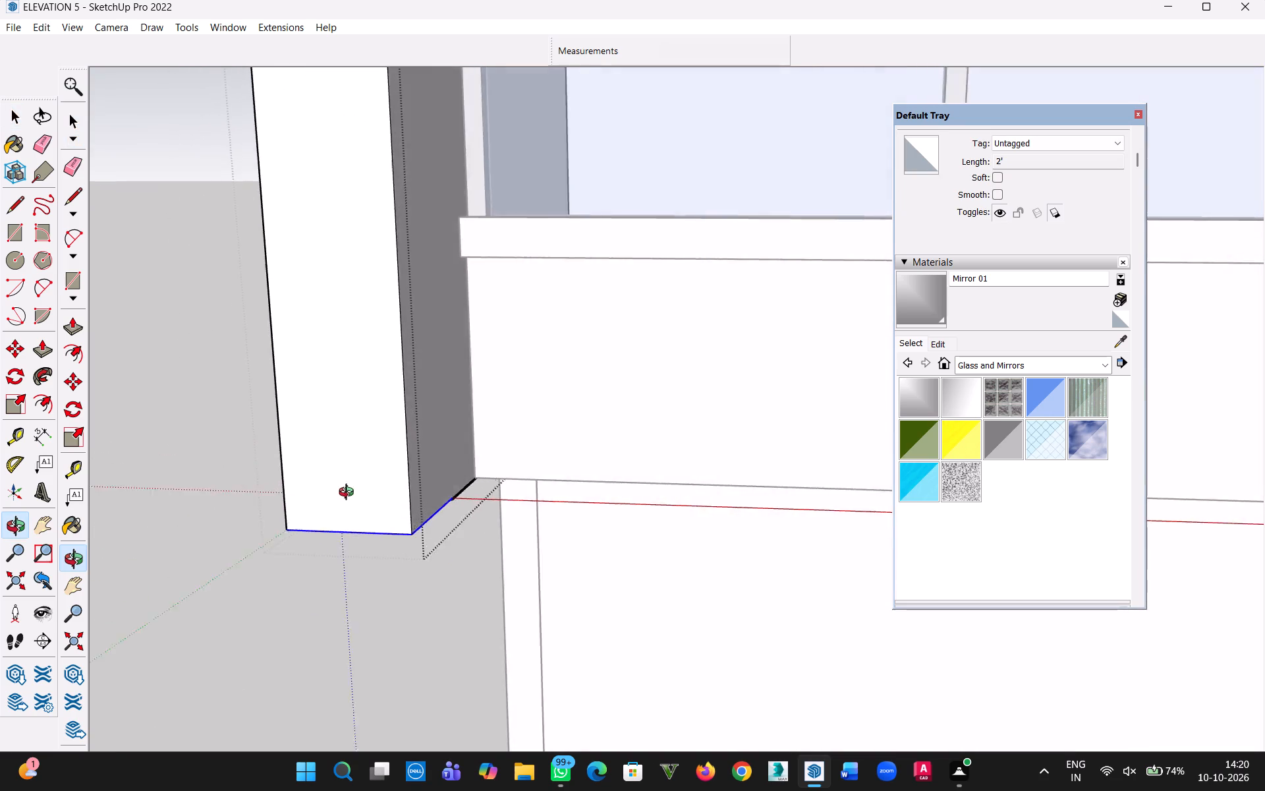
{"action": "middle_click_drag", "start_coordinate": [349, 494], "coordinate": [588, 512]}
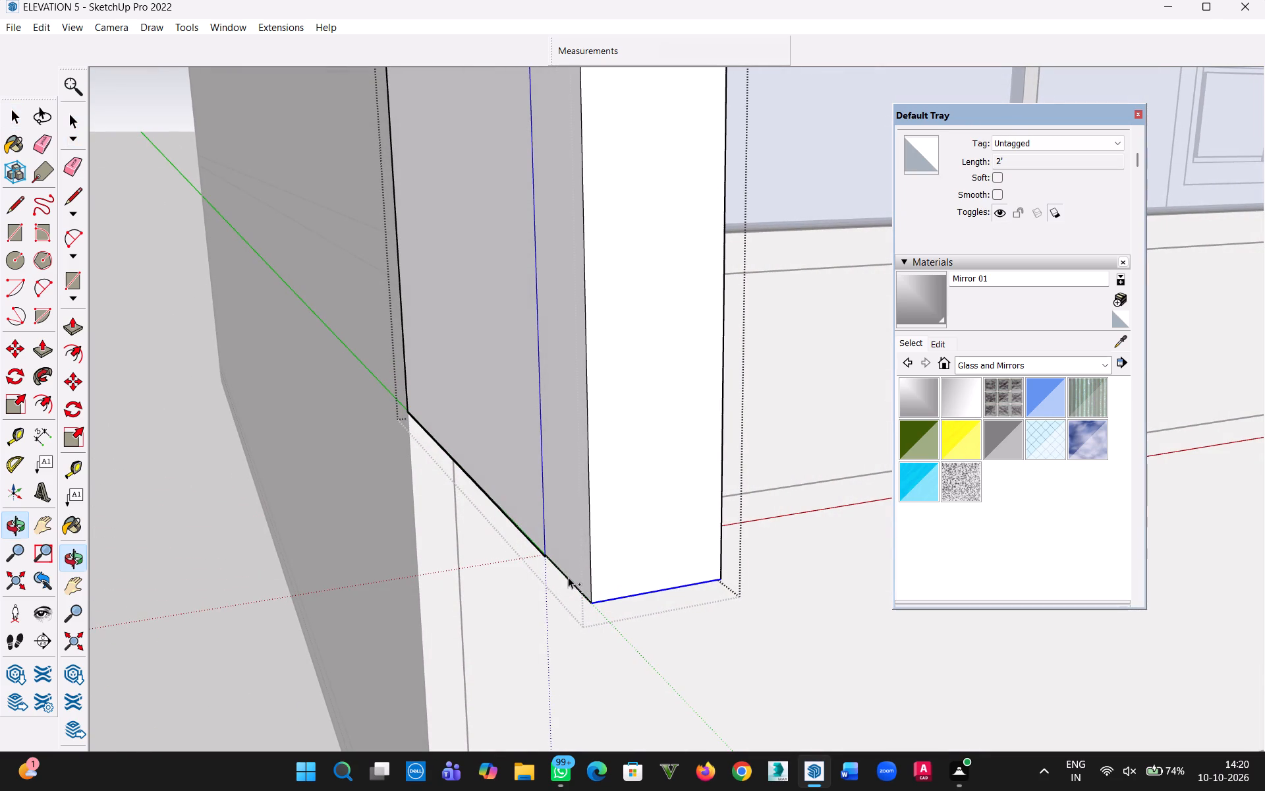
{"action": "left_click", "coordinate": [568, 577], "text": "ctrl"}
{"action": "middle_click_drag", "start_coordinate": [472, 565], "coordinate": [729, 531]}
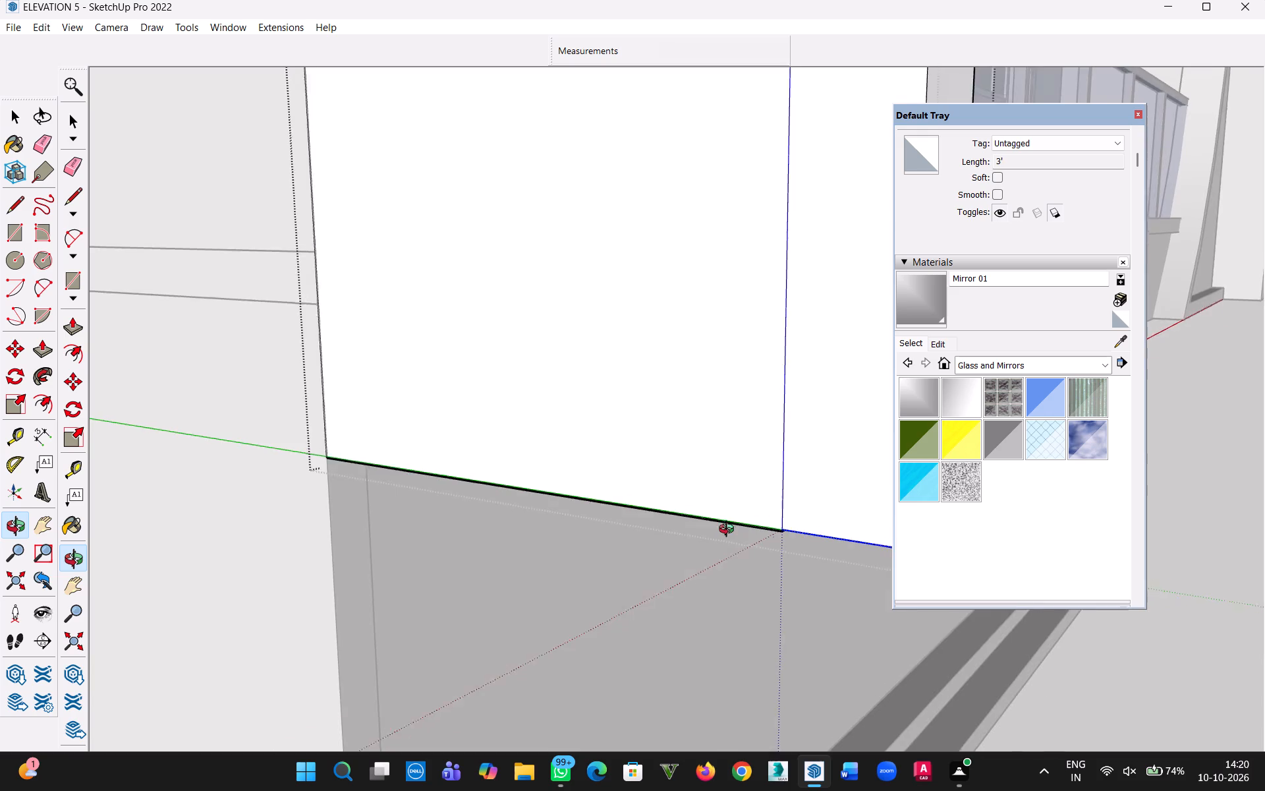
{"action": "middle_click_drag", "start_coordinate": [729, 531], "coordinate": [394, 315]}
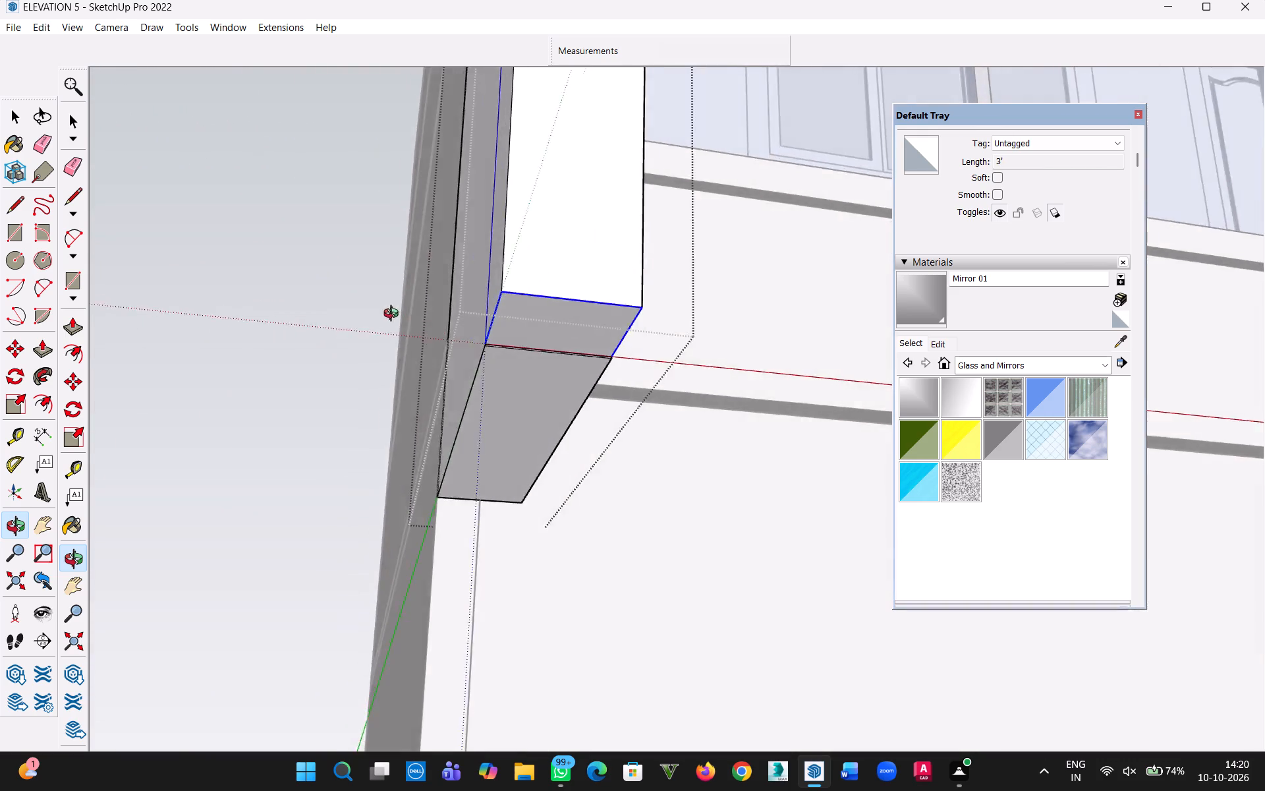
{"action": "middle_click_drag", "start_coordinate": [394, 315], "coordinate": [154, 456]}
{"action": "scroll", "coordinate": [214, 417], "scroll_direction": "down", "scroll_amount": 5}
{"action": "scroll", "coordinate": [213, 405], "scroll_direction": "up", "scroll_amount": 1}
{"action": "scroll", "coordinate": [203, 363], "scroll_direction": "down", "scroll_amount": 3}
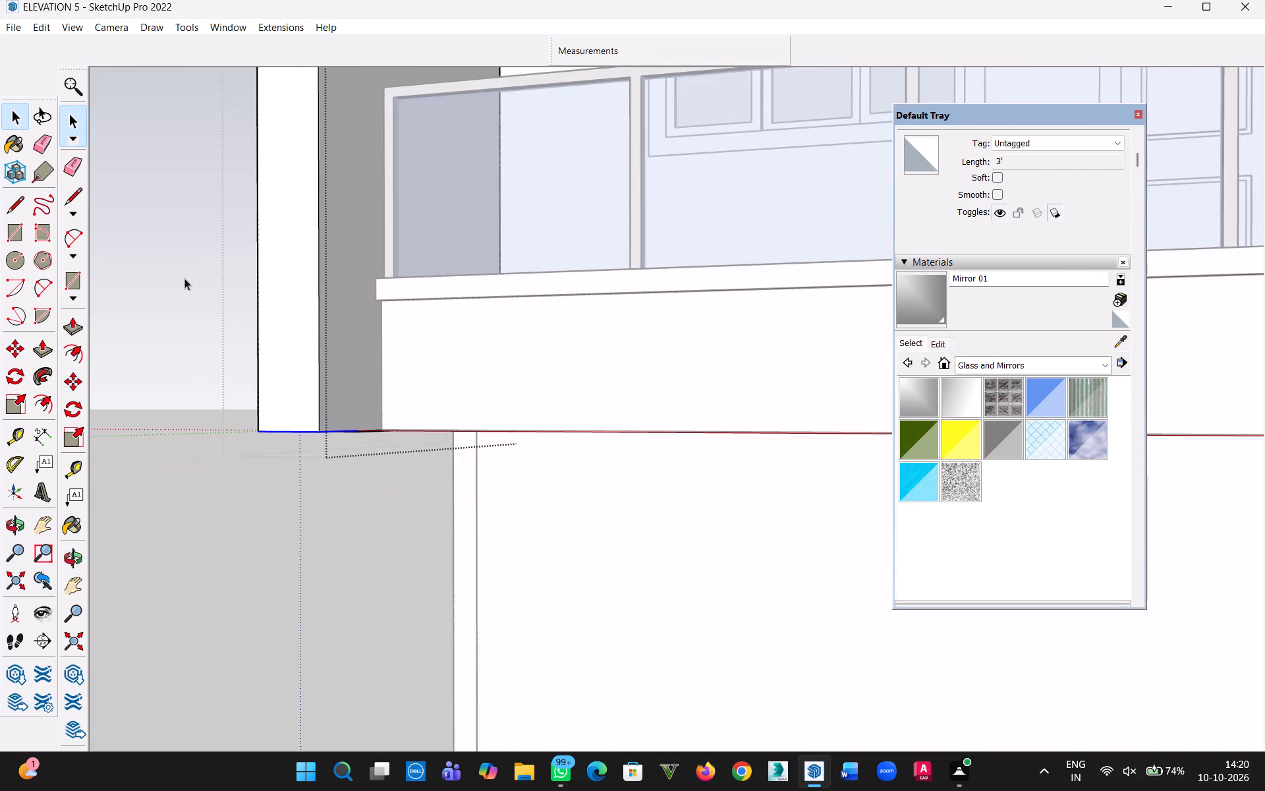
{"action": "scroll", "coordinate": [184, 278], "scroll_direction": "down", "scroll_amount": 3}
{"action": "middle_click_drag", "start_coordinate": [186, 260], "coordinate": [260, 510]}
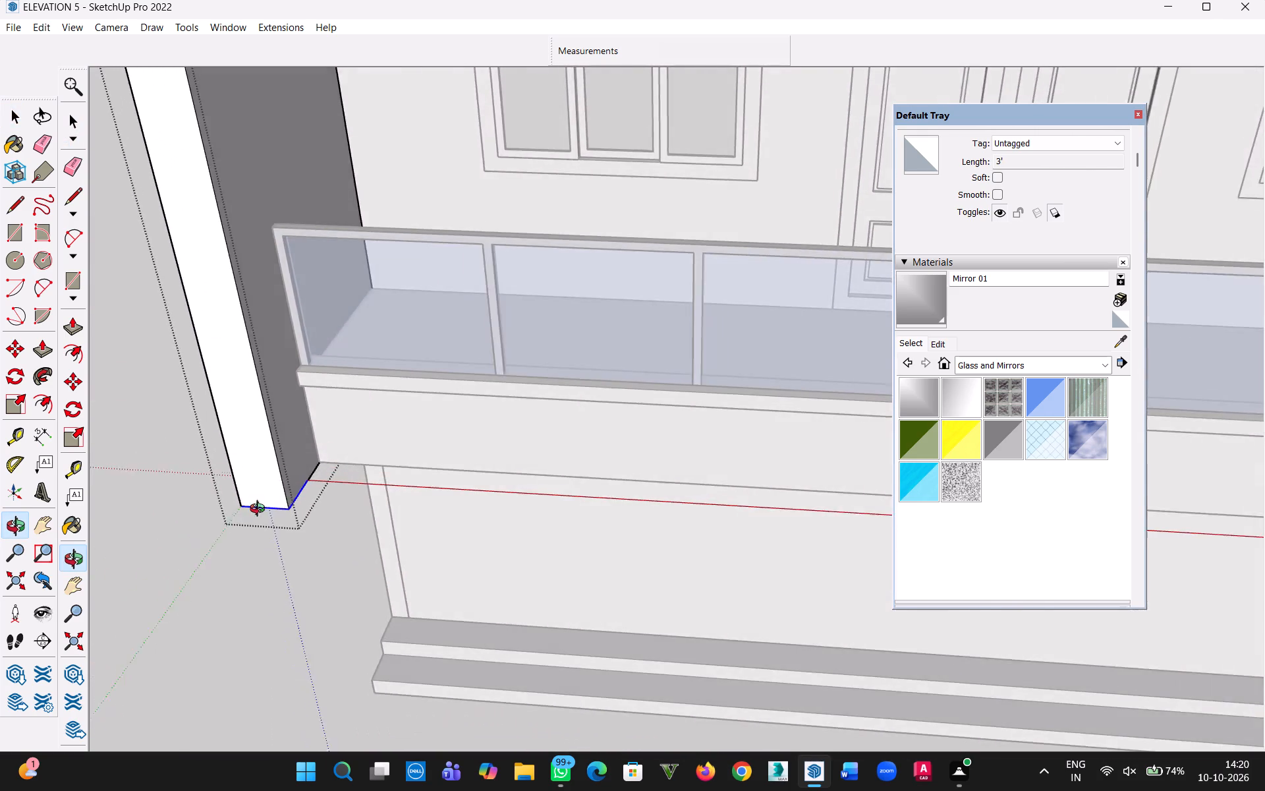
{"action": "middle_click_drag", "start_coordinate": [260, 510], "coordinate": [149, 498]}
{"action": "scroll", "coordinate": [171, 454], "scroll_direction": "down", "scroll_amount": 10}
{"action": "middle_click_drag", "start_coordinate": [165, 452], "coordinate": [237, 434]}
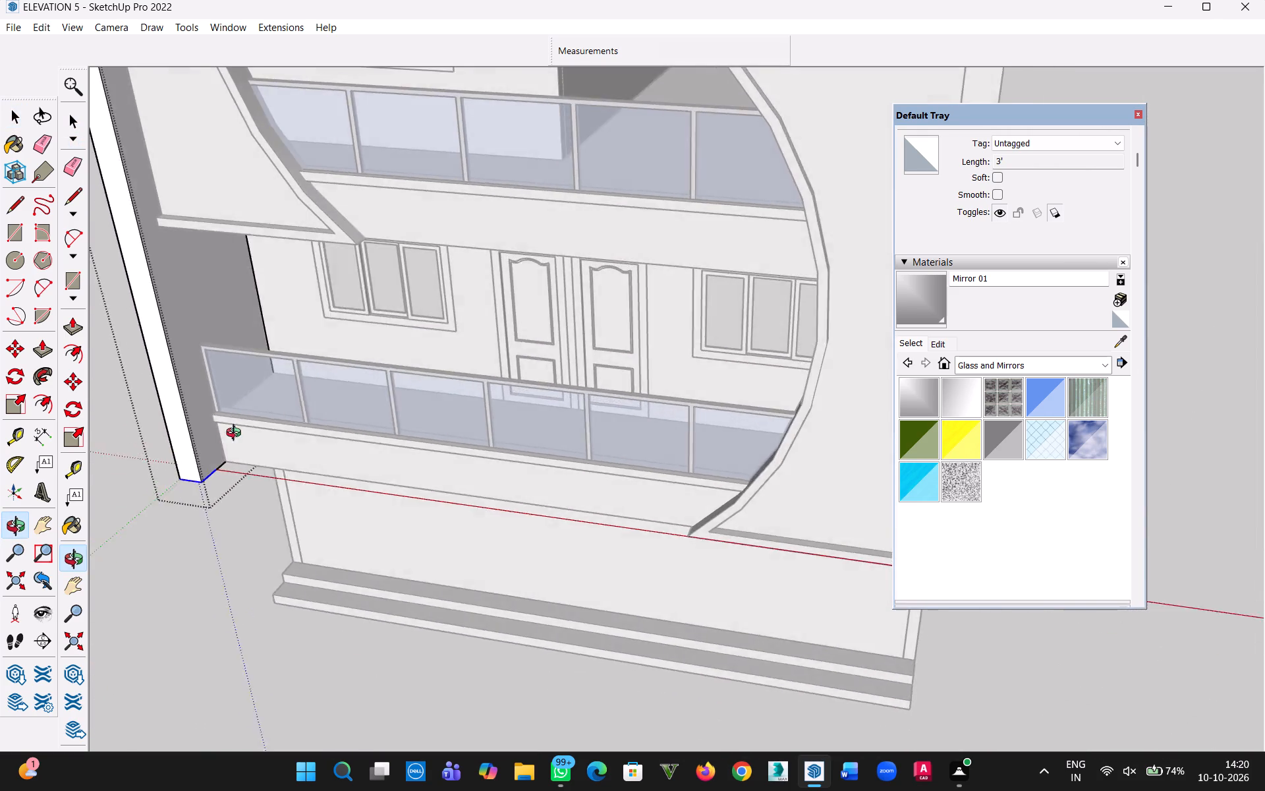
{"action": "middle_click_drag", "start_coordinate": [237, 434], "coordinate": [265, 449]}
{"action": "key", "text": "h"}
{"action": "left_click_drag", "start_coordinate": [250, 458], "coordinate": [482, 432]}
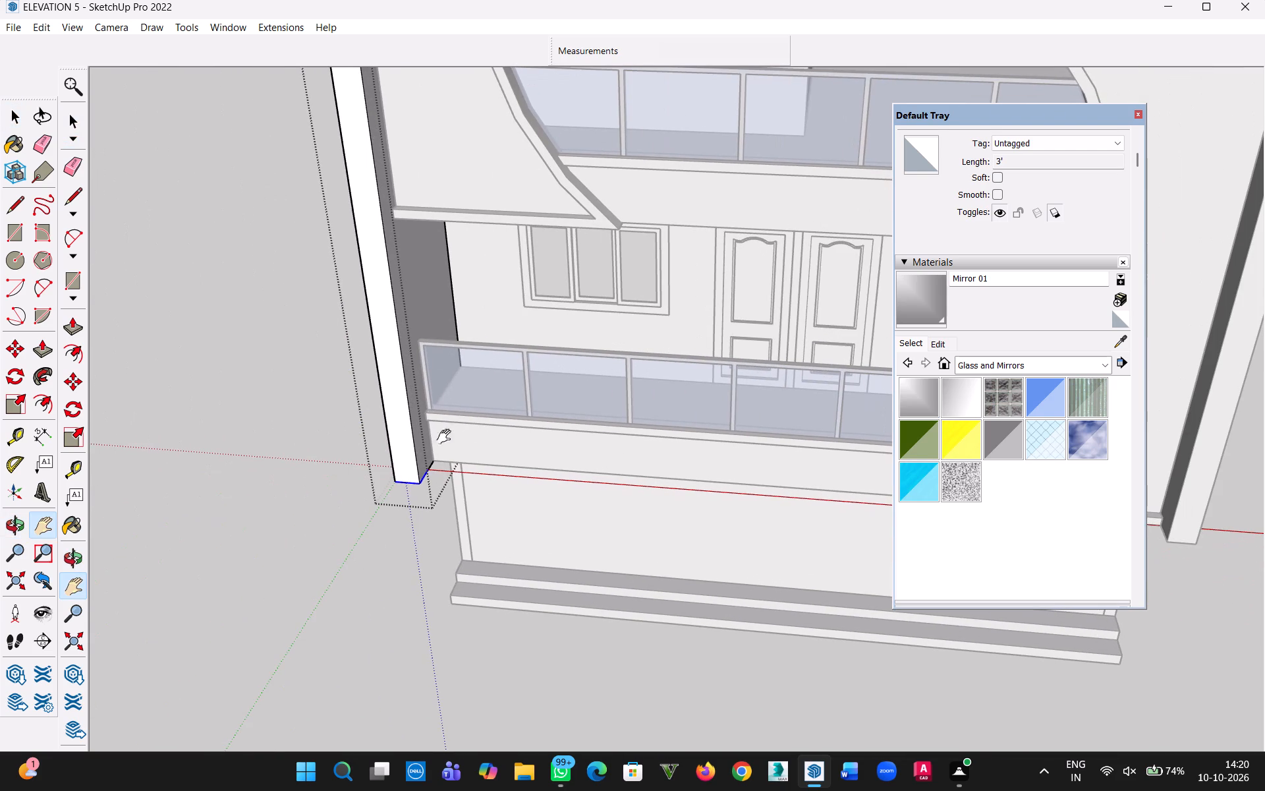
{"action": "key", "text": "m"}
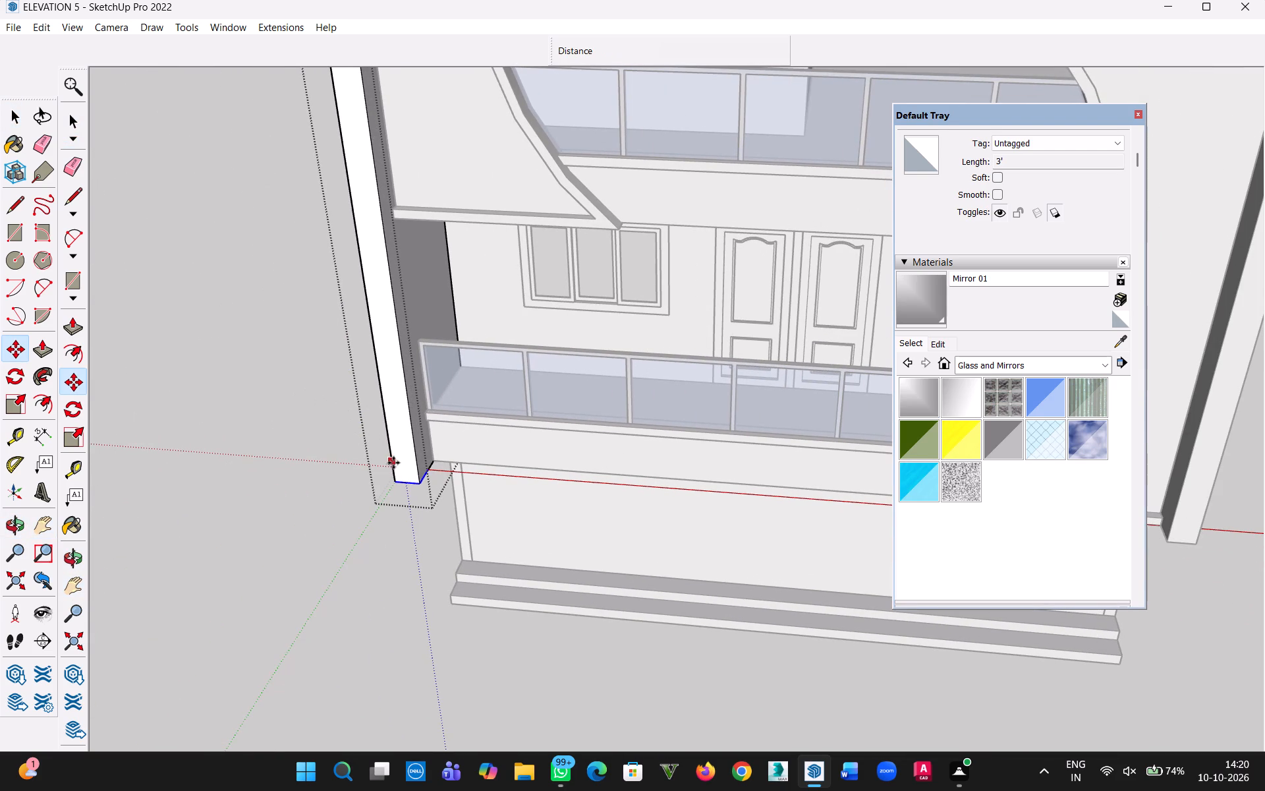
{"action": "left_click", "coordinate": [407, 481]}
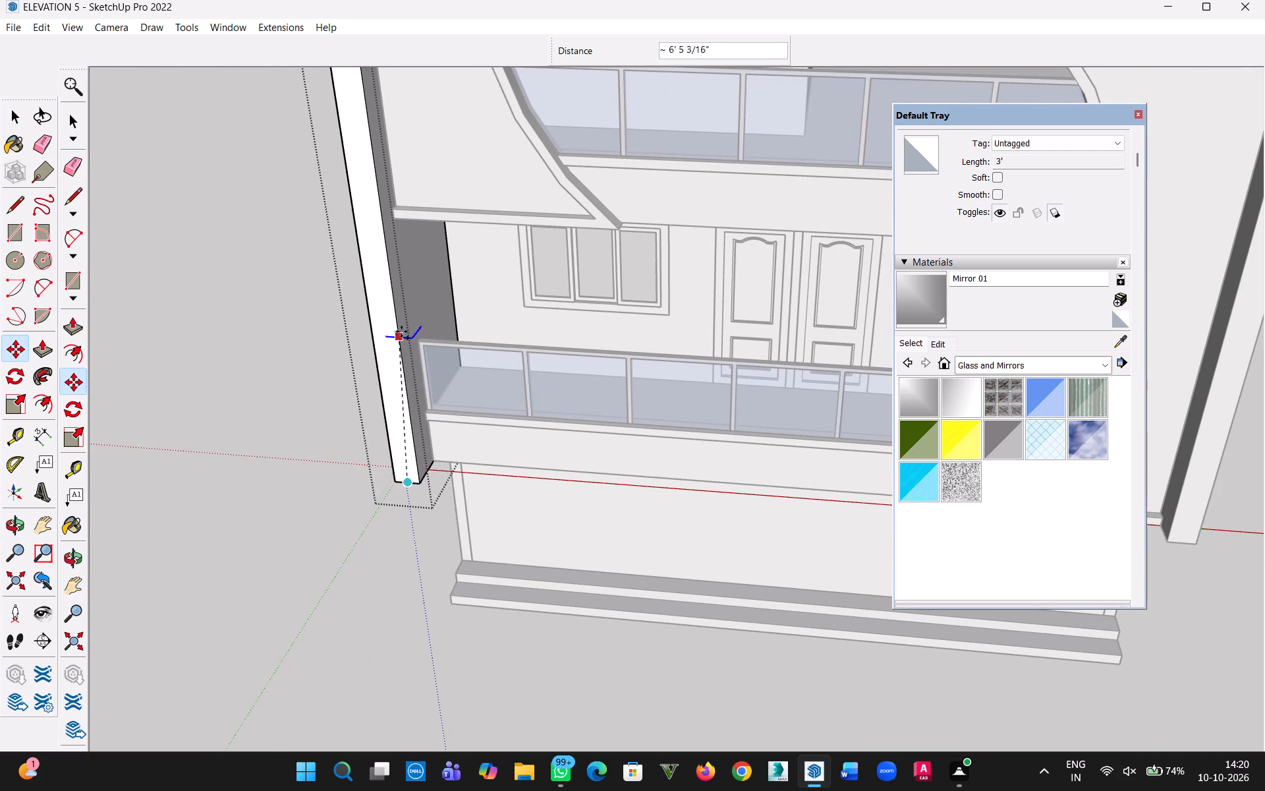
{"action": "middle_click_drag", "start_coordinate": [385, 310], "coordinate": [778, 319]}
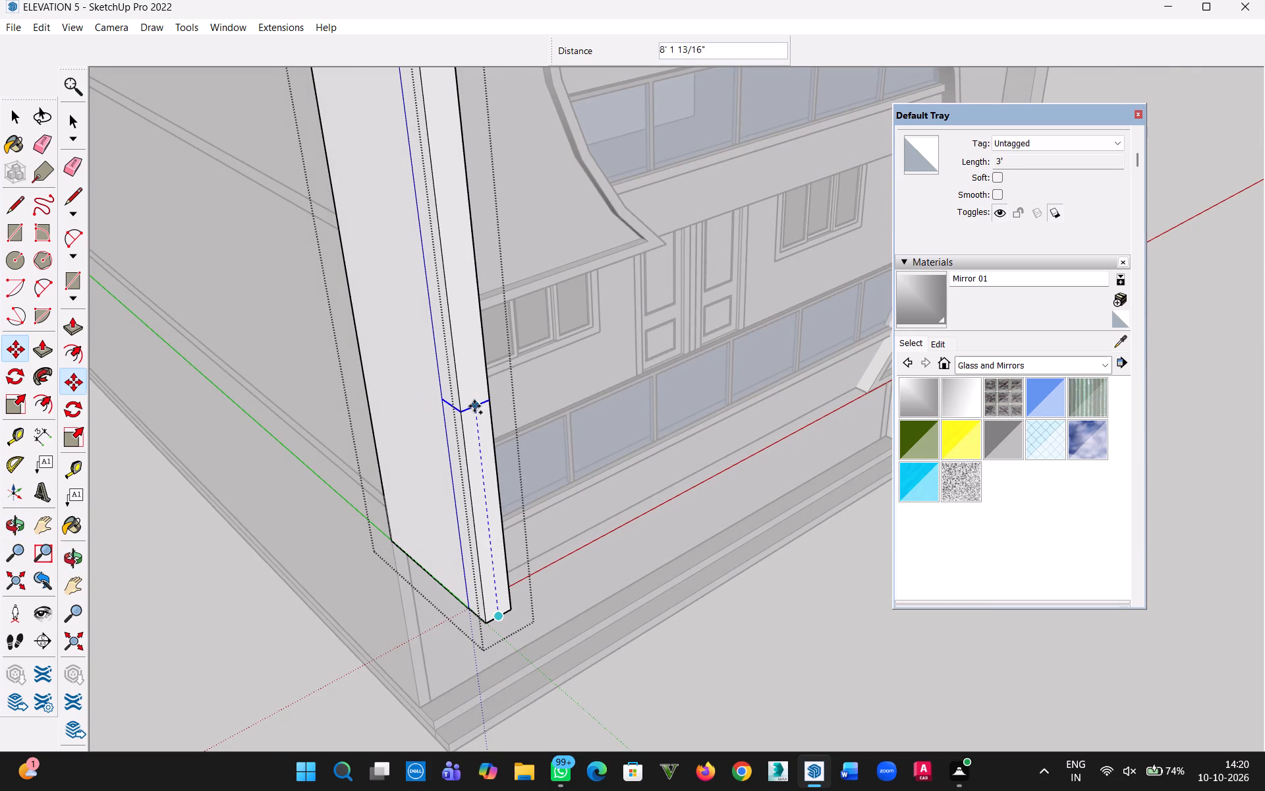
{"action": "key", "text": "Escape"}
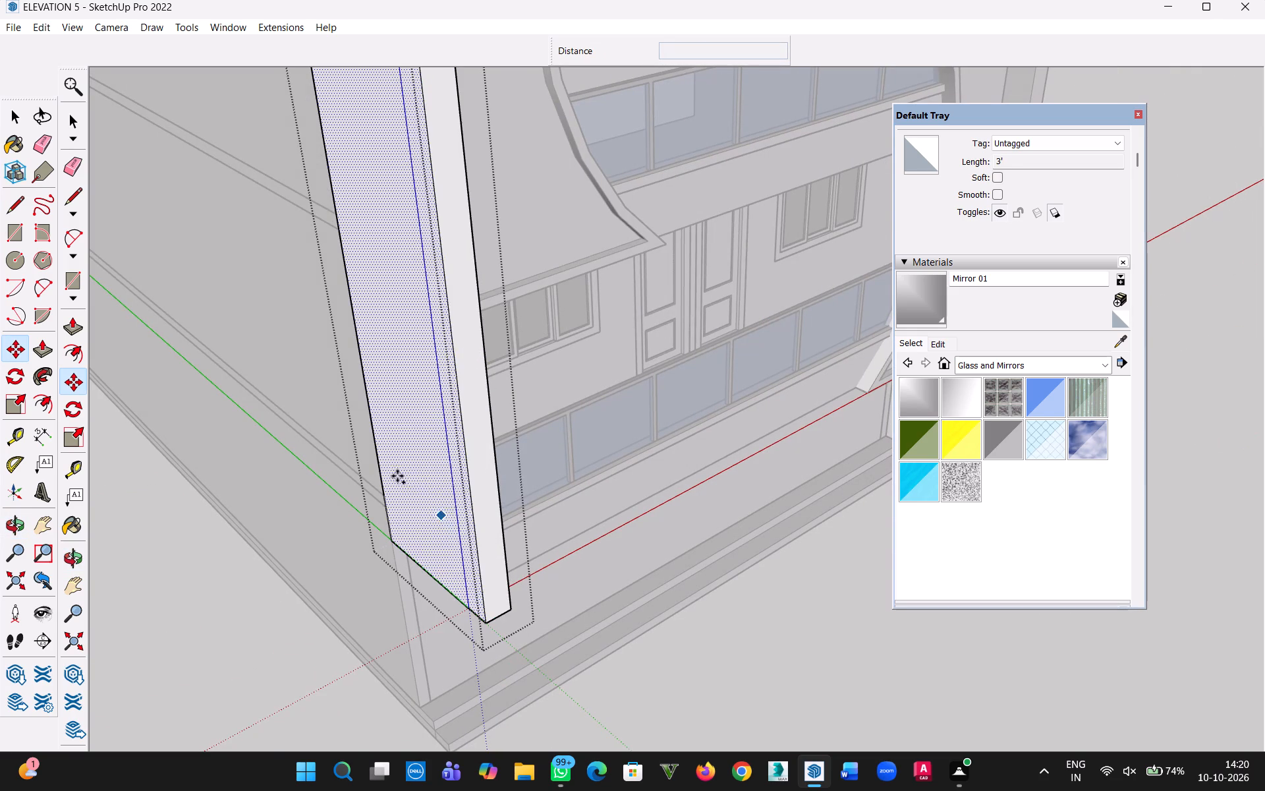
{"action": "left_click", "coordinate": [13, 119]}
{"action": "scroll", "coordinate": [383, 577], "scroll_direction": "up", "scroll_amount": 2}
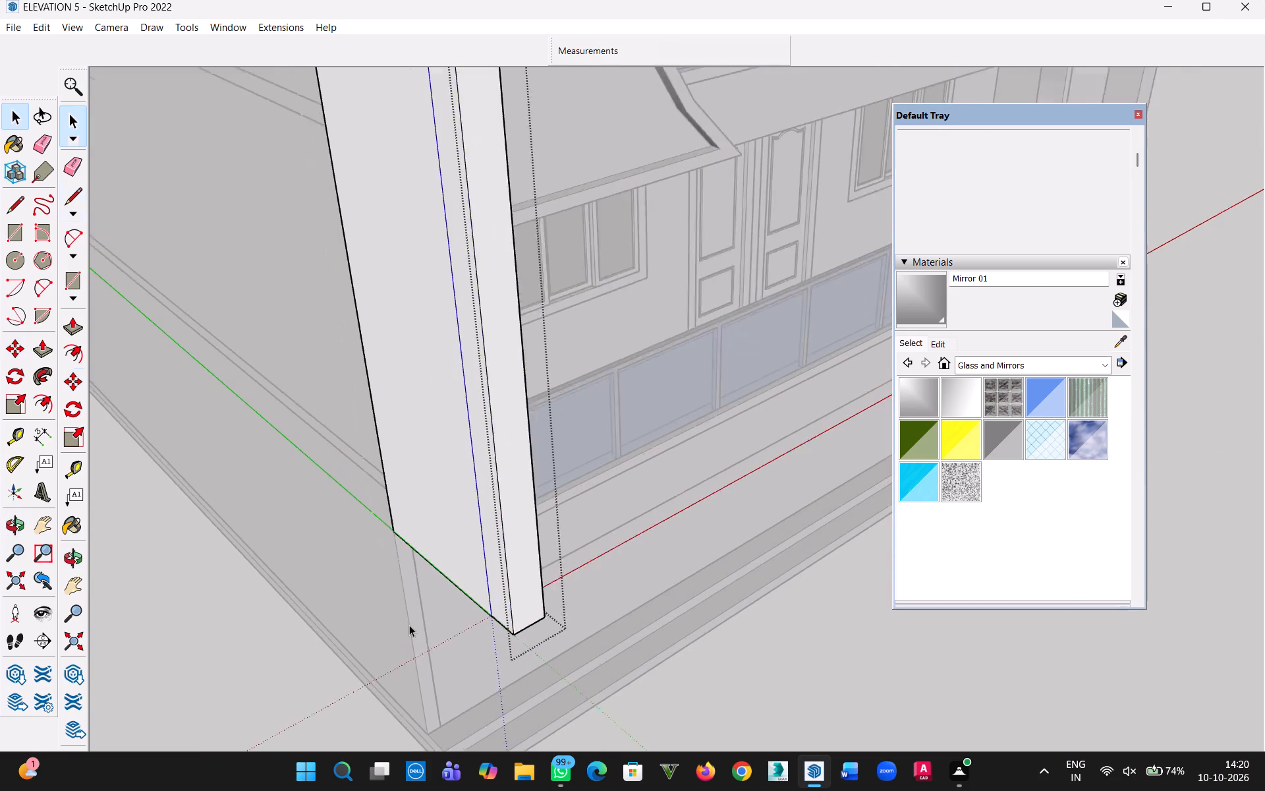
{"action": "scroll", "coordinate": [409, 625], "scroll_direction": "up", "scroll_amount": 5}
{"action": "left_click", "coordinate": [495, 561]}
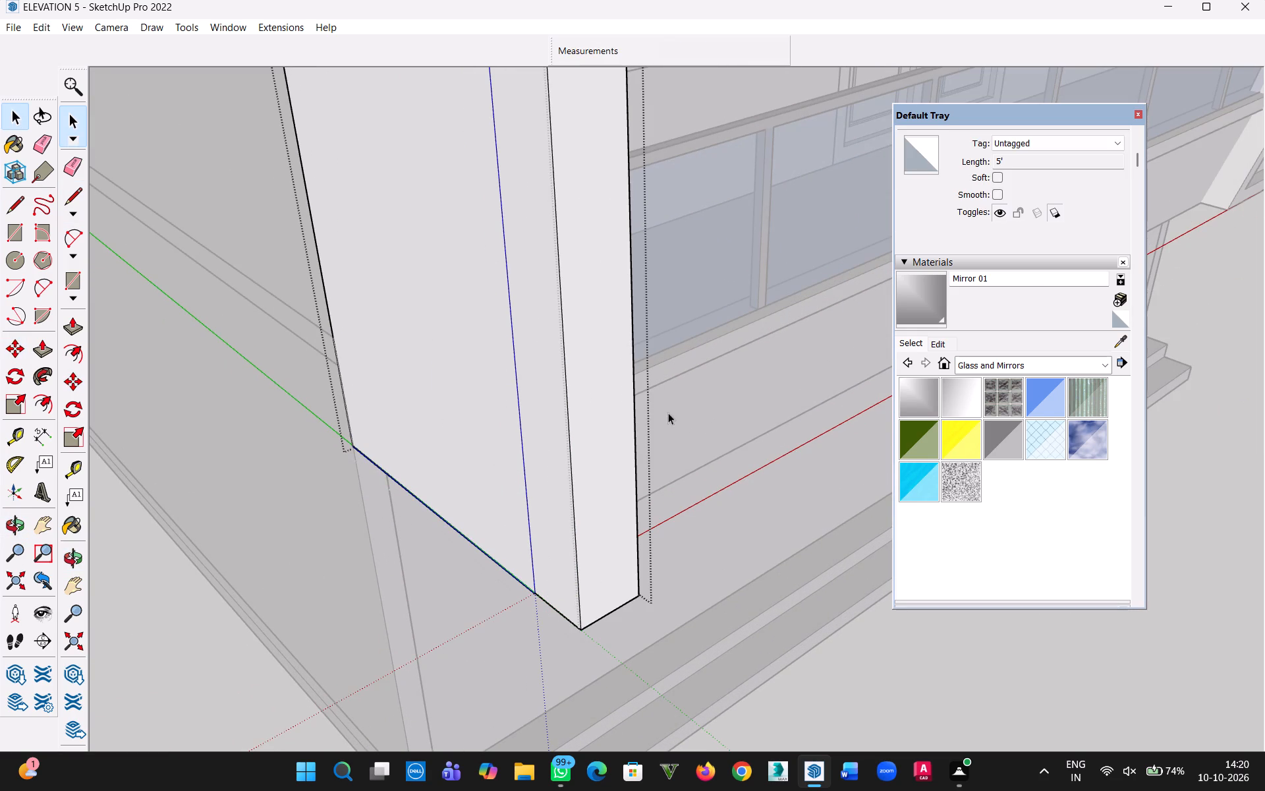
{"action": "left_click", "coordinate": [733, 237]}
Hide the lowest balcony's glass railing, the fascia below it and the floor slab beside the tall pier.
{"action": "left_click", "coordinate": [737, 250]}
{"action": "right_click", "coordinate": [736, 250]}
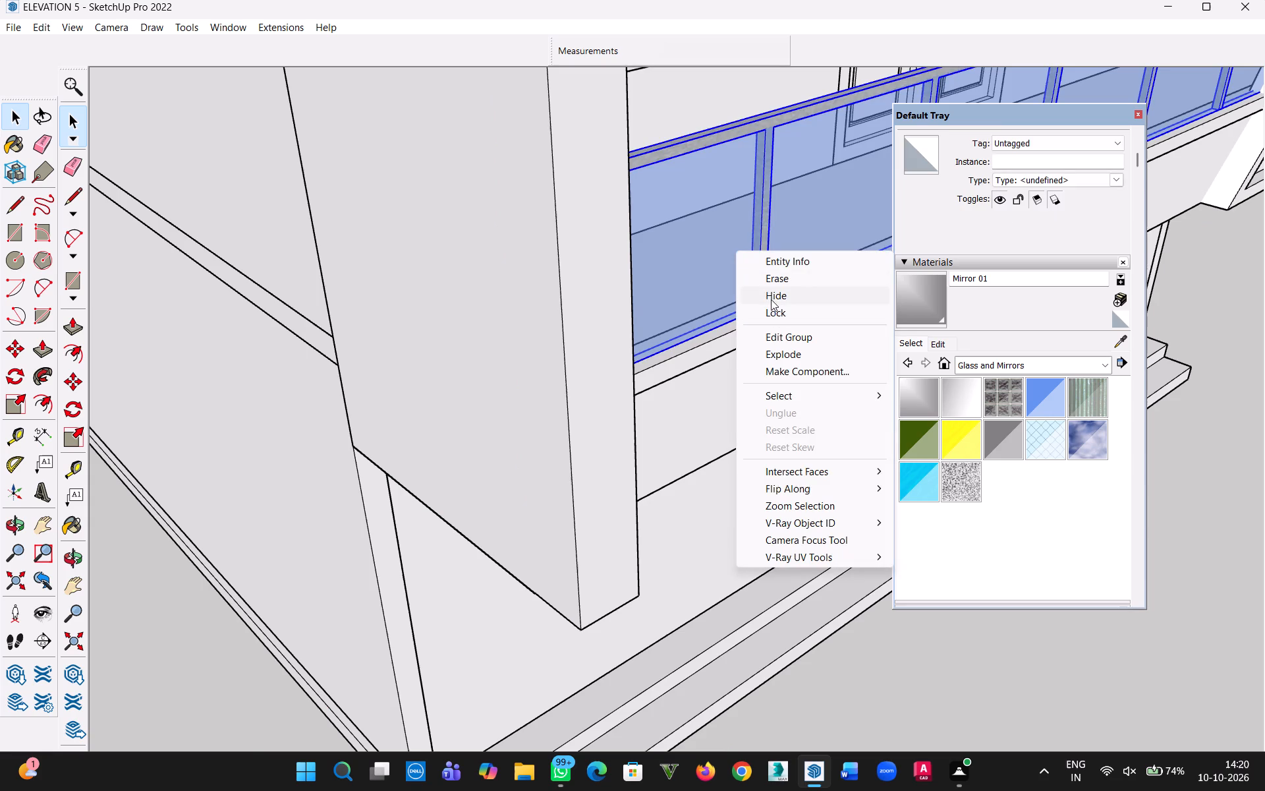
{"action": "left_click", "coordinate": [771, 299]}
{"action": "left_click", "coordinate": [735, 394]}
{"action": "right_click", "coordinate": [735, 394]}
{"action": "left_click", "coordinate": [780, 444]}
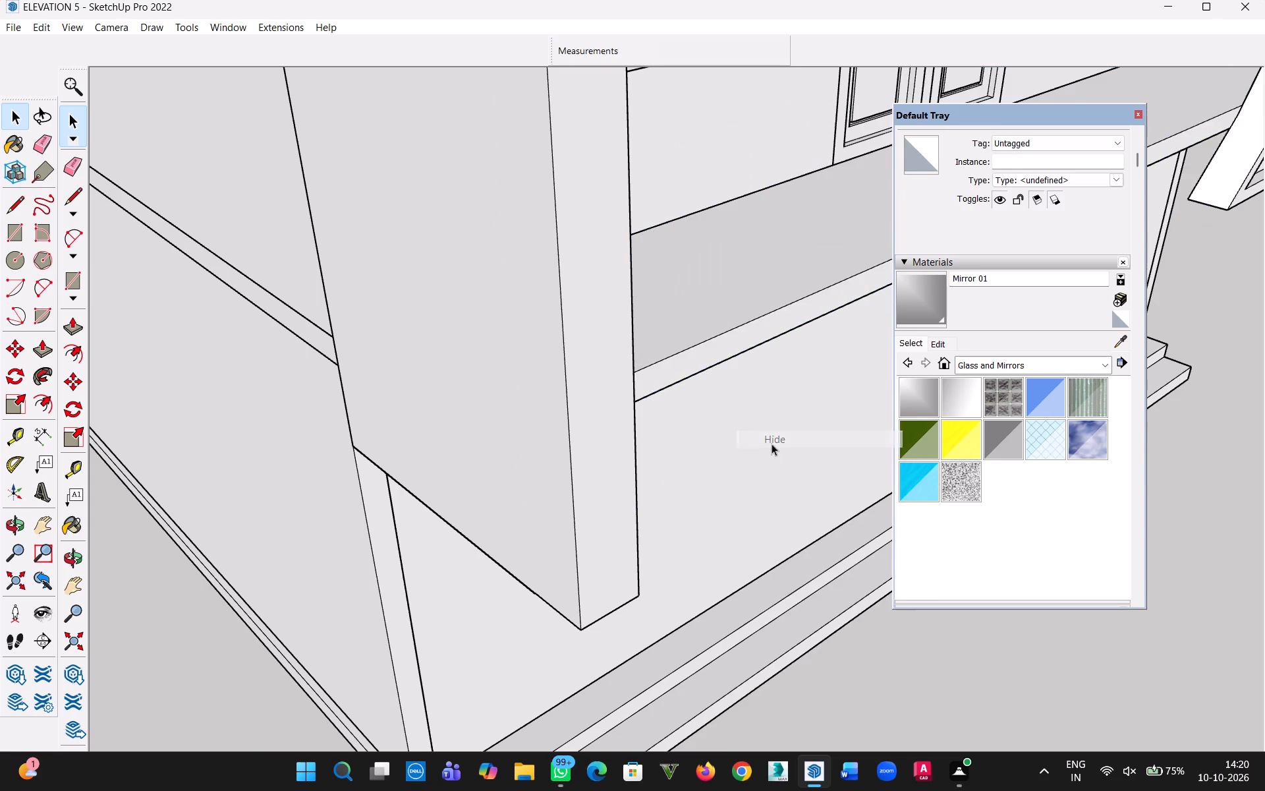
{"action": "middle_click_drag", "start_coordinate": [750, 448], "coordinate": [366, 391]}
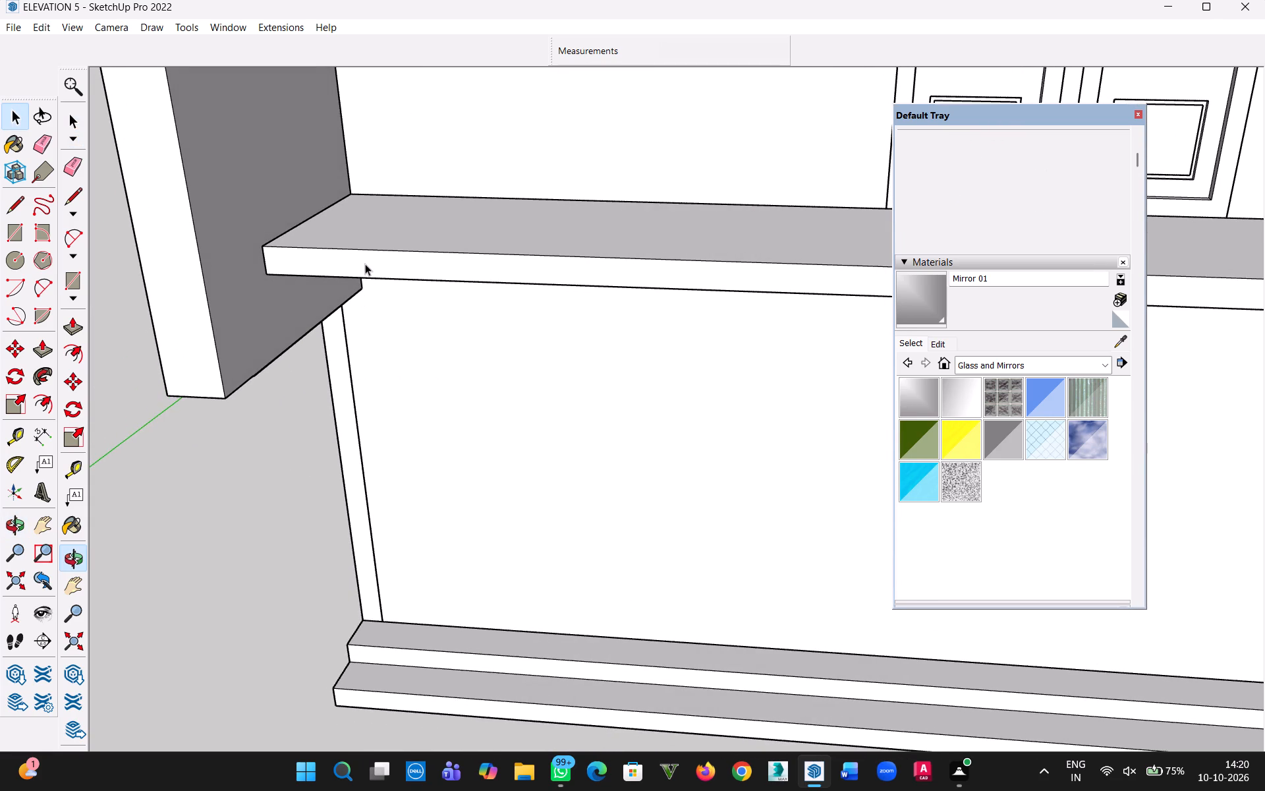
{"action": "left_click", "coordinate": [365, 264]}
{"action": "right_click", "coordinate": [365, 264]}
{"action": "left_click", "coordinate": [429, 316]}
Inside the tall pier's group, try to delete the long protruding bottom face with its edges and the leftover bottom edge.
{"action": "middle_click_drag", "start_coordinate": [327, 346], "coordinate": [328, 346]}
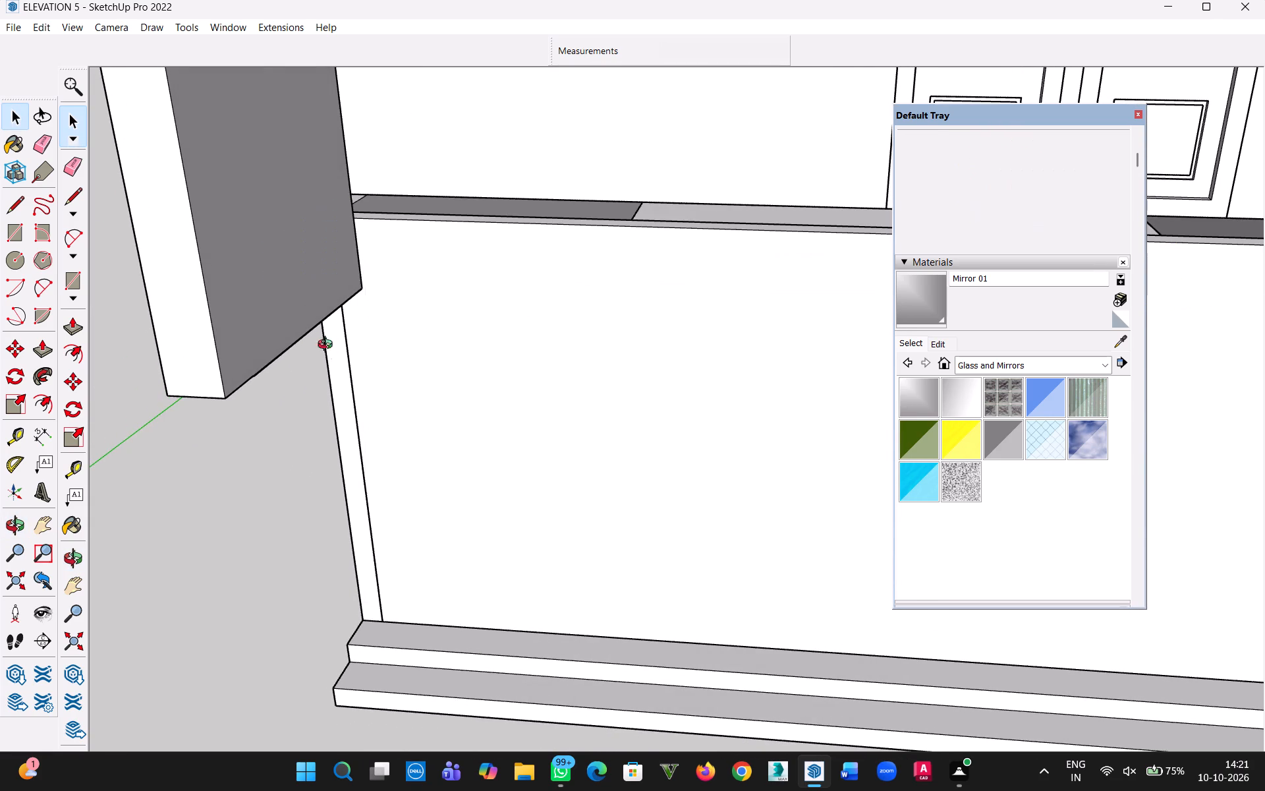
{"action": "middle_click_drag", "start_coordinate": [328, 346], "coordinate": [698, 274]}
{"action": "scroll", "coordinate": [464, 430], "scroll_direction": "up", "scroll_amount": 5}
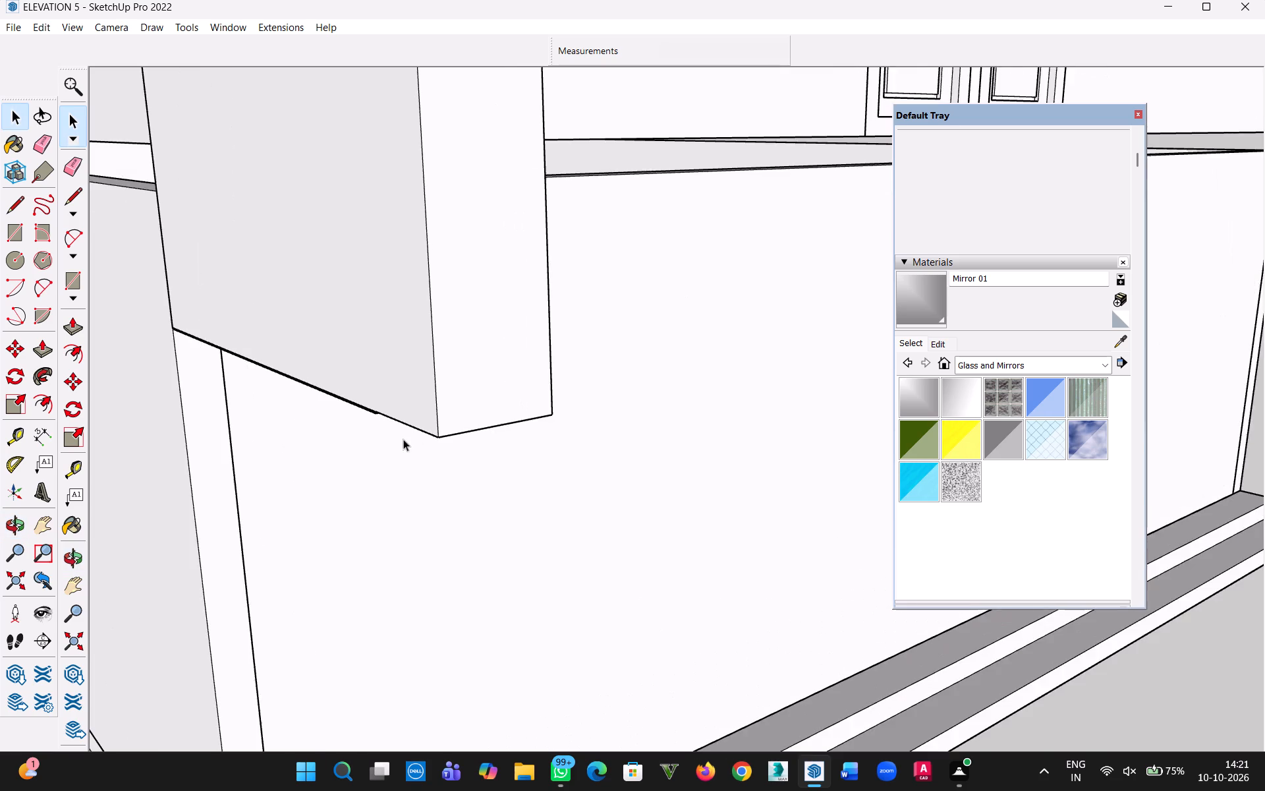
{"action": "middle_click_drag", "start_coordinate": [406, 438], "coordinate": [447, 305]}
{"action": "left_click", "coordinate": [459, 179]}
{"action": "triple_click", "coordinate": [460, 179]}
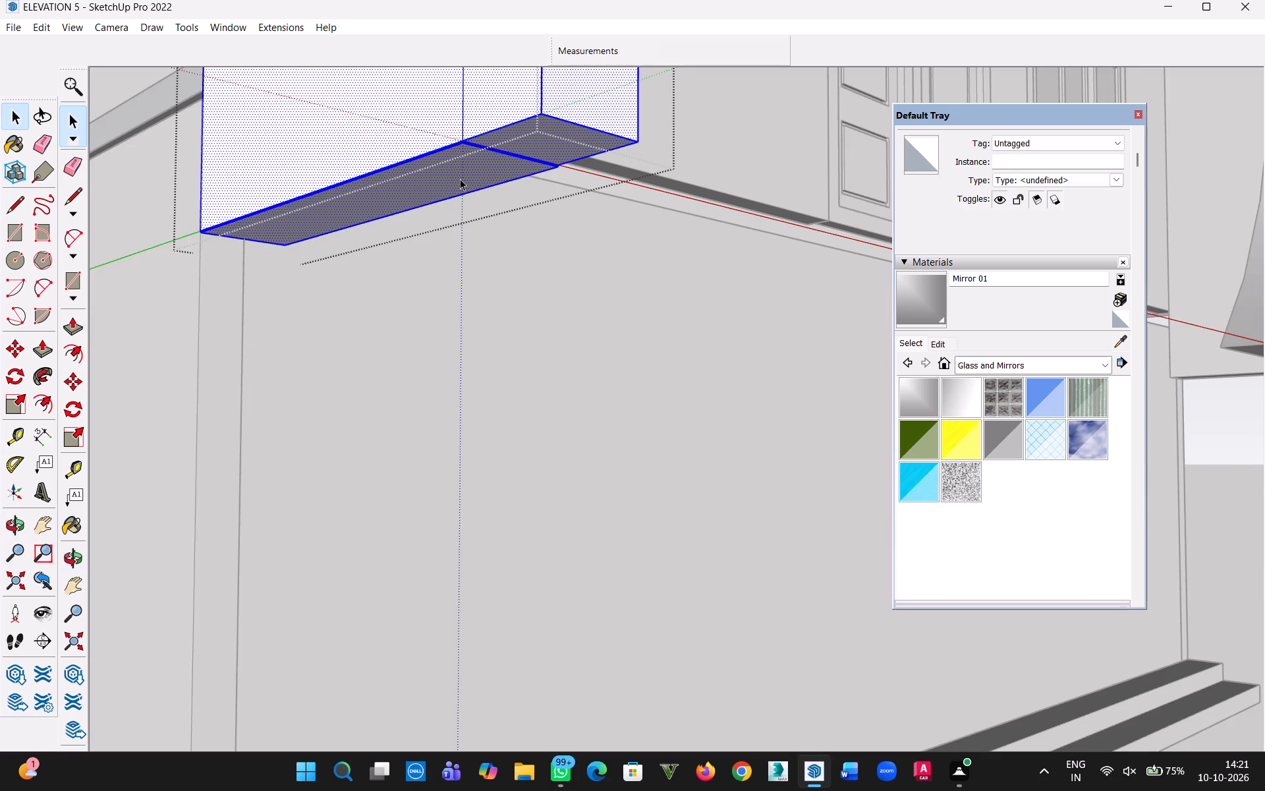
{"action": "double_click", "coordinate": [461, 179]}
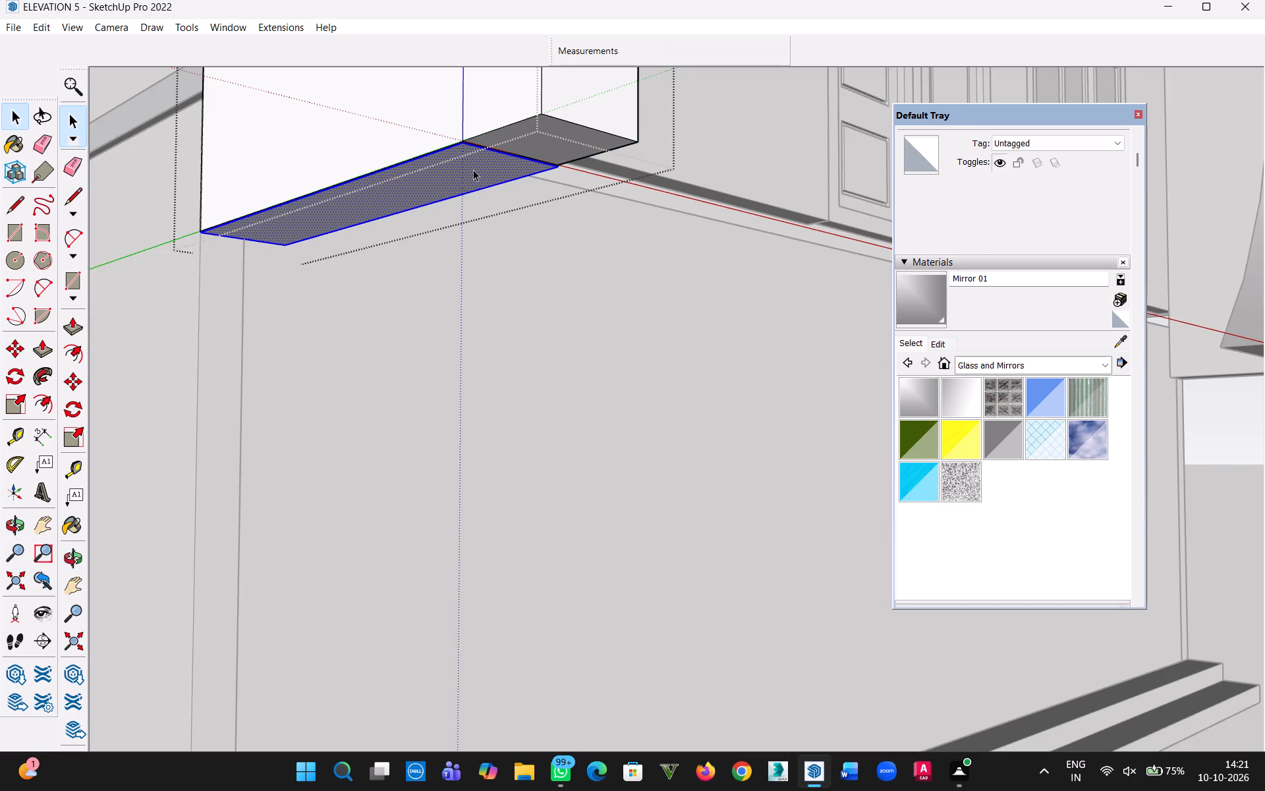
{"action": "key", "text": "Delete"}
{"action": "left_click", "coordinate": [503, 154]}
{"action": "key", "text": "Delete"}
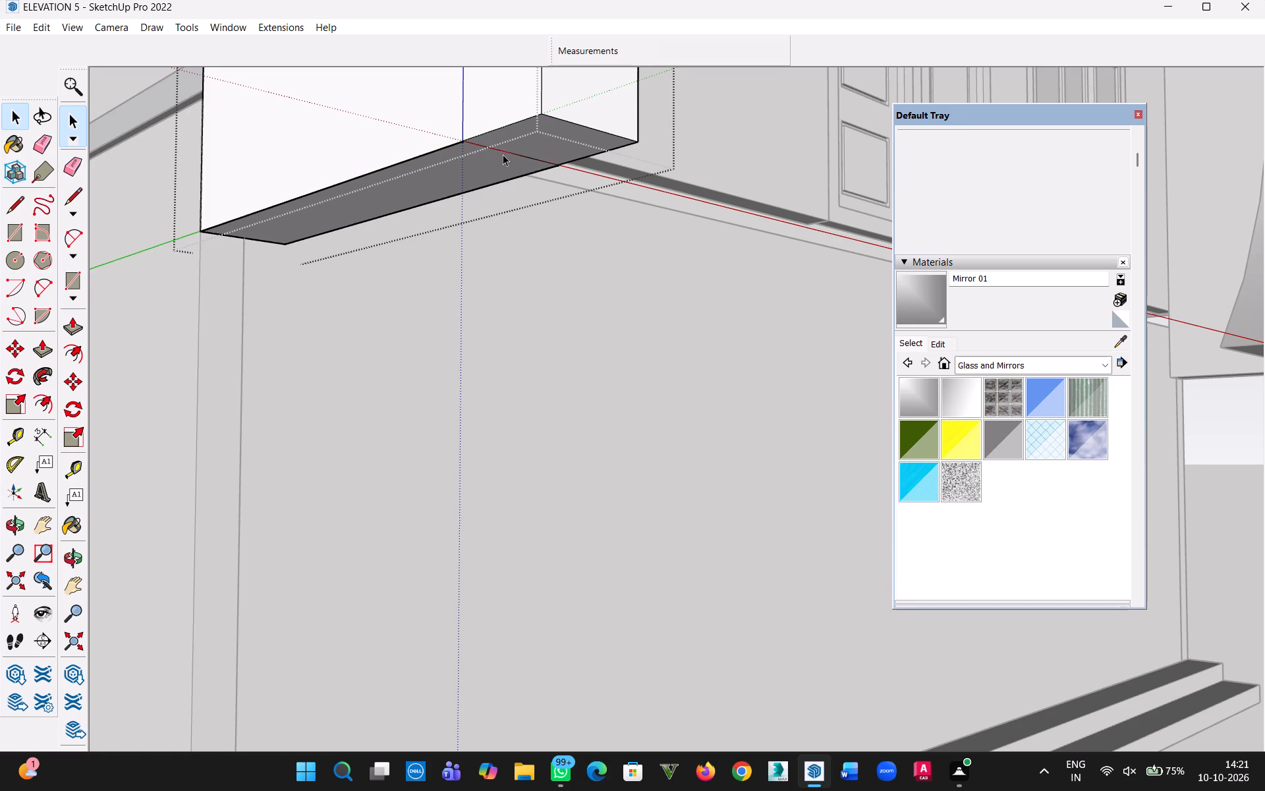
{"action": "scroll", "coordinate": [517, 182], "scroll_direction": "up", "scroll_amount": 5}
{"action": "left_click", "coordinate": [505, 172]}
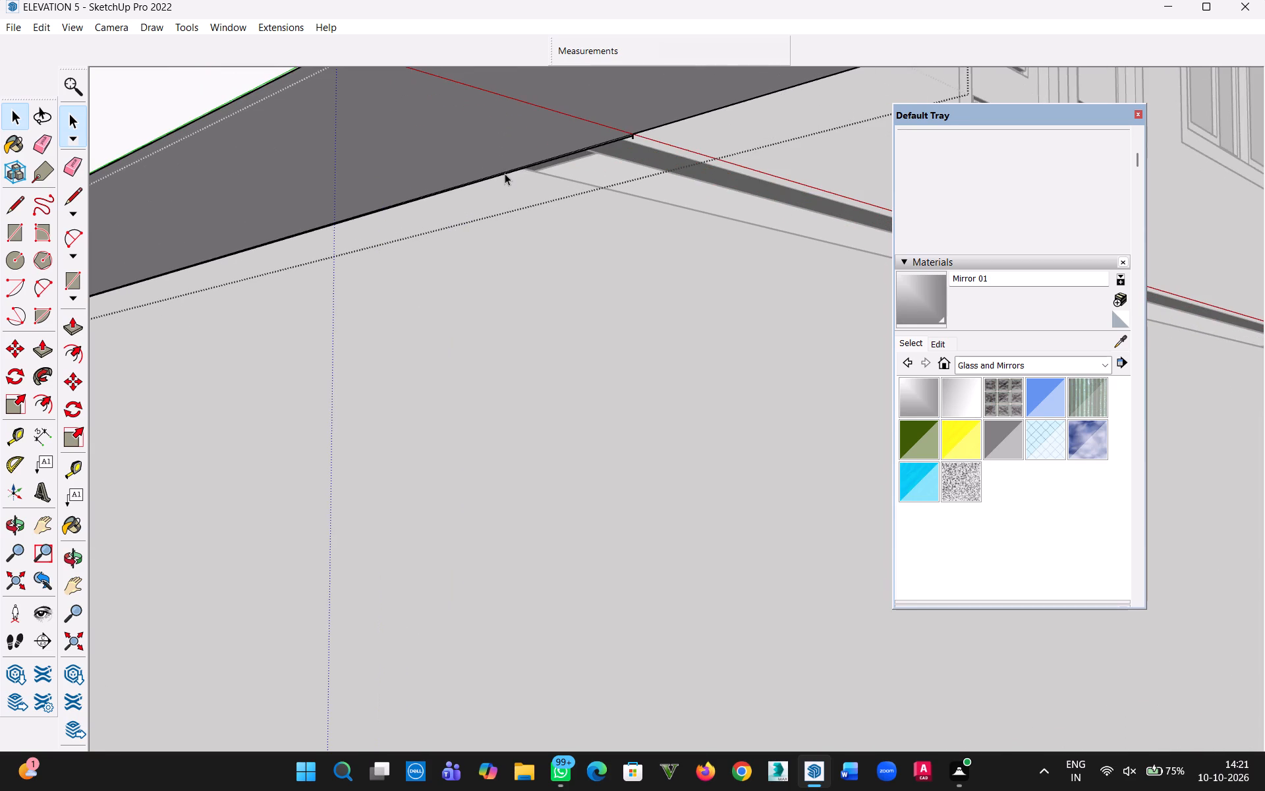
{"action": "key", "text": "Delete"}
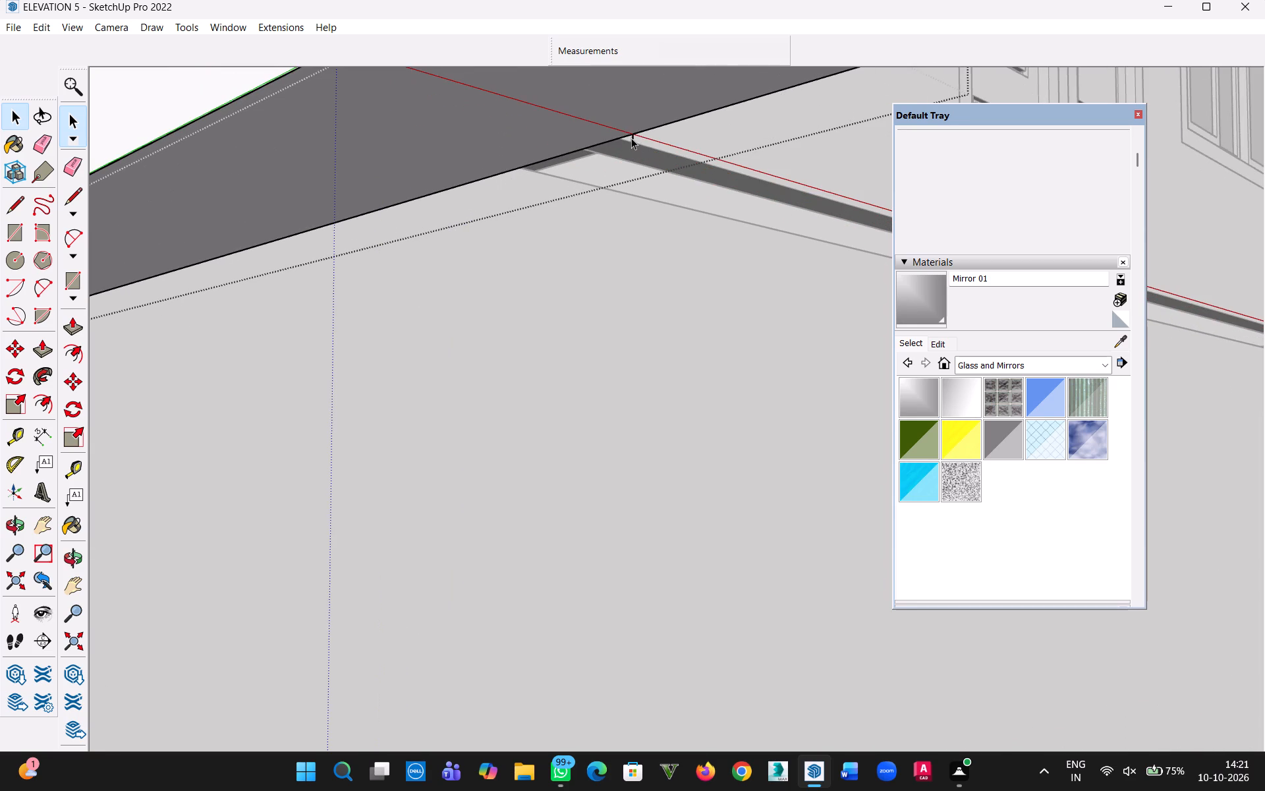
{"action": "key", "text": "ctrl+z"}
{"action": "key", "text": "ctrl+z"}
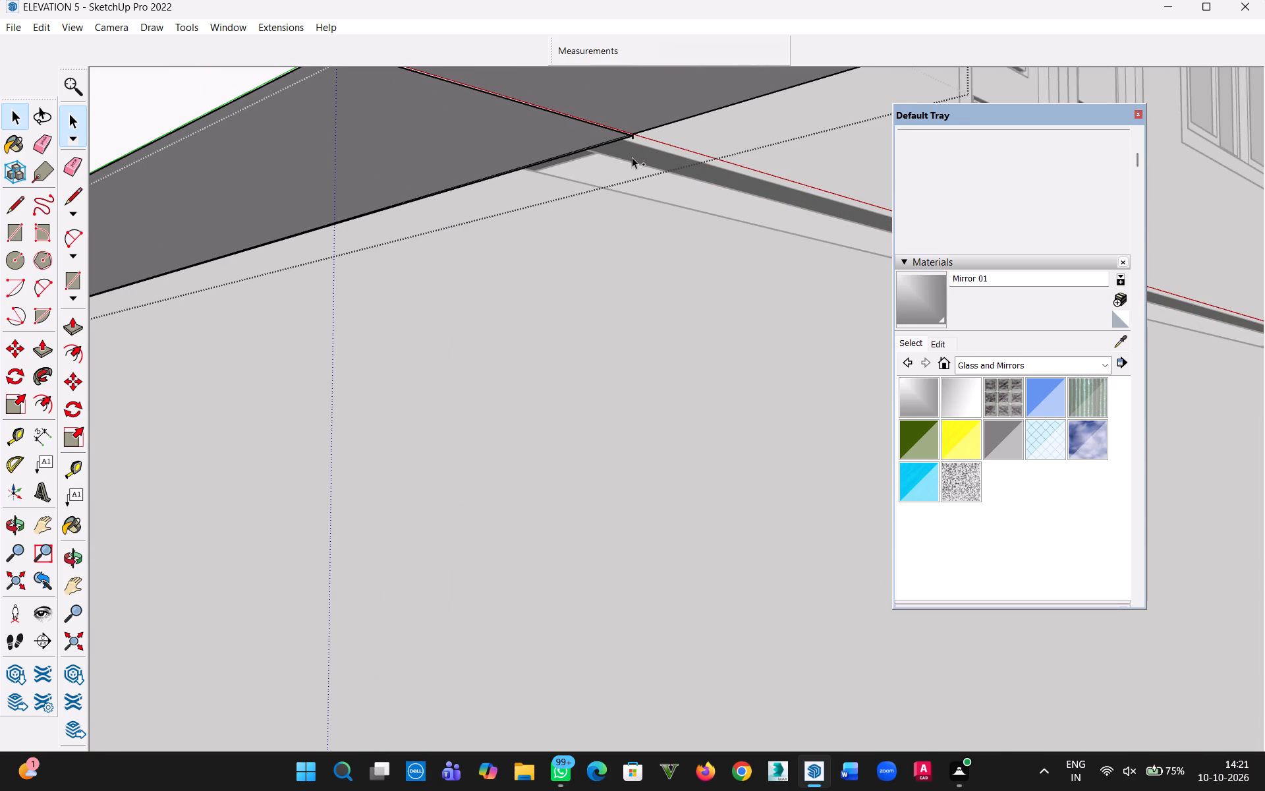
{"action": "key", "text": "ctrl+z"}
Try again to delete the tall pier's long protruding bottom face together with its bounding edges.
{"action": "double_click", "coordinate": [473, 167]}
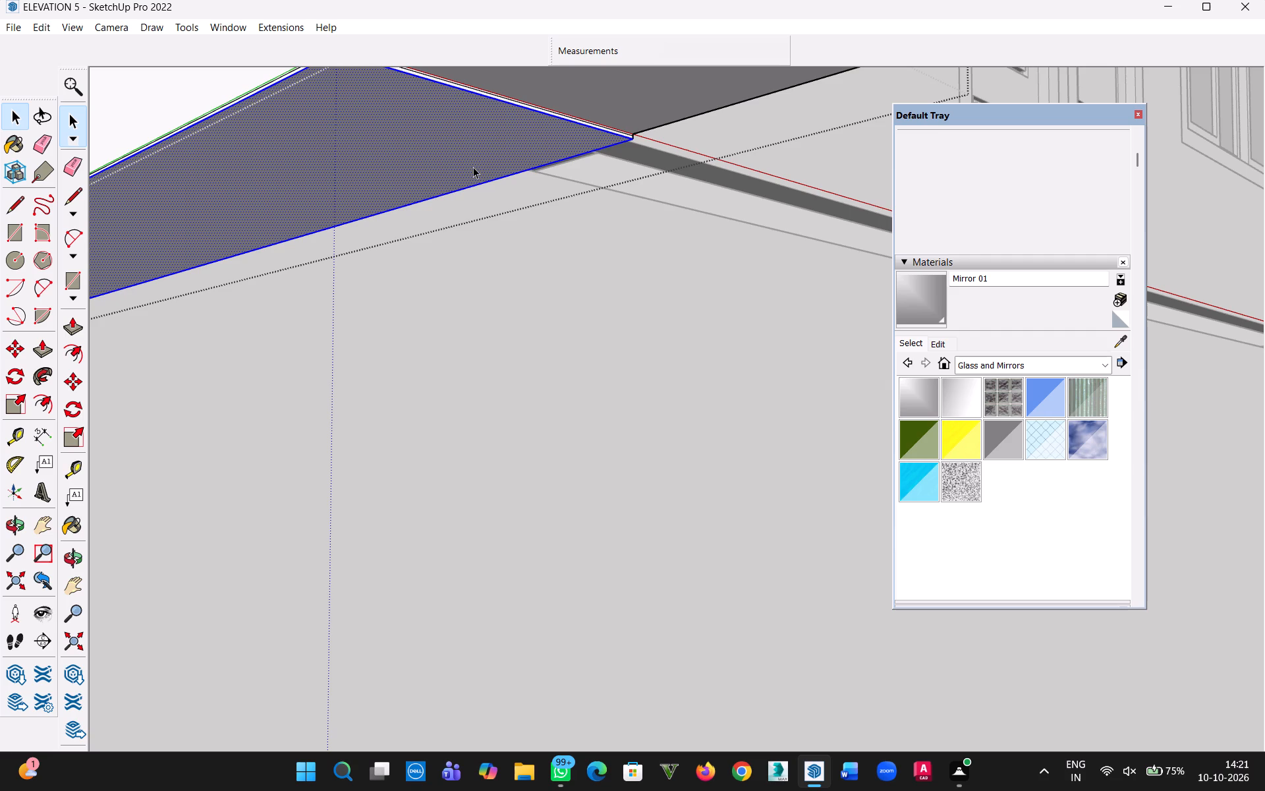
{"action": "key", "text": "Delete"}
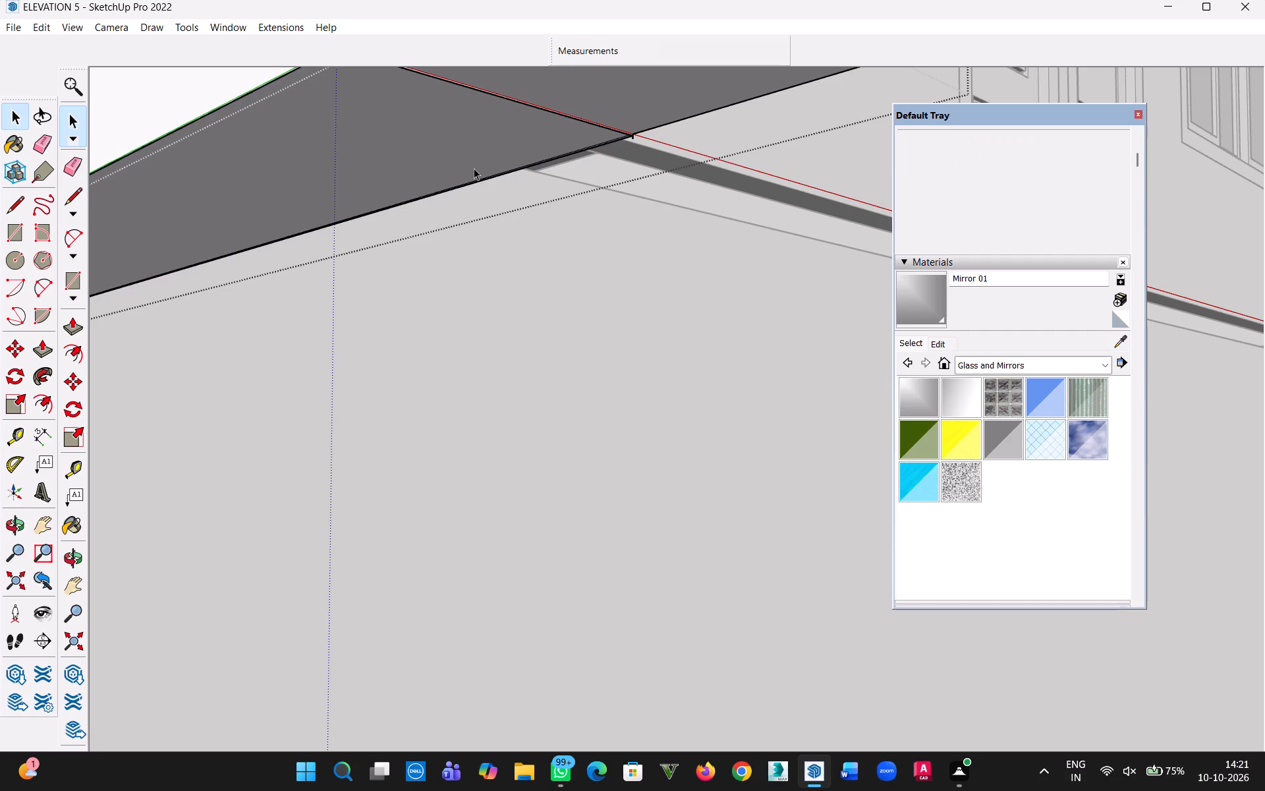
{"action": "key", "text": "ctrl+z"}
Examine the stepped bottom of the tall pier from below and from the side.
{"action": "double_click", "coordinate": [467, 159]}
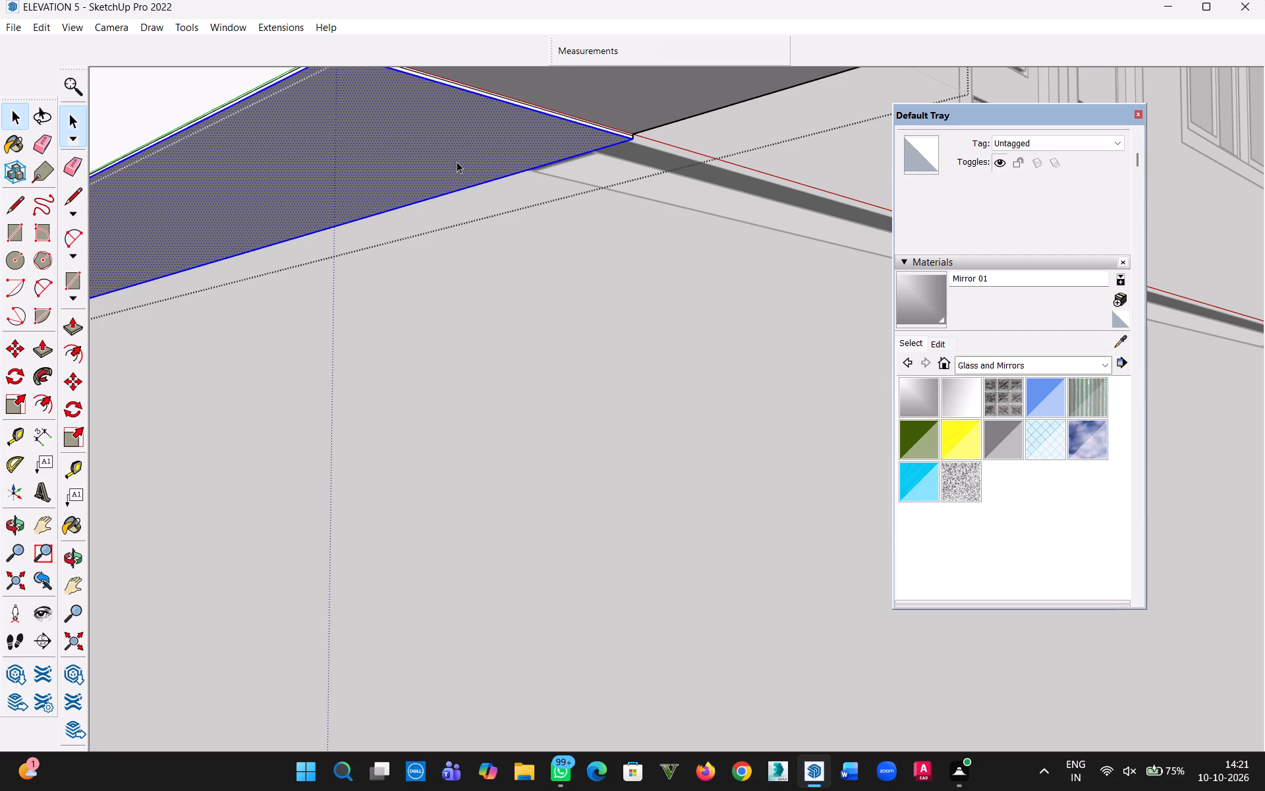
{"action": "double_click", "coordinate": [455, 162]}
{"action": "triple_click", "coordinate": [455, 162]}
{"action": "scroll", "coordinate": [450, 166], "scroll_direction": "down", "scroll_amount": 3}
{"action": "middle_click_drag", "start_coordinate": [403, 182], "coordinate": [593, 275]}
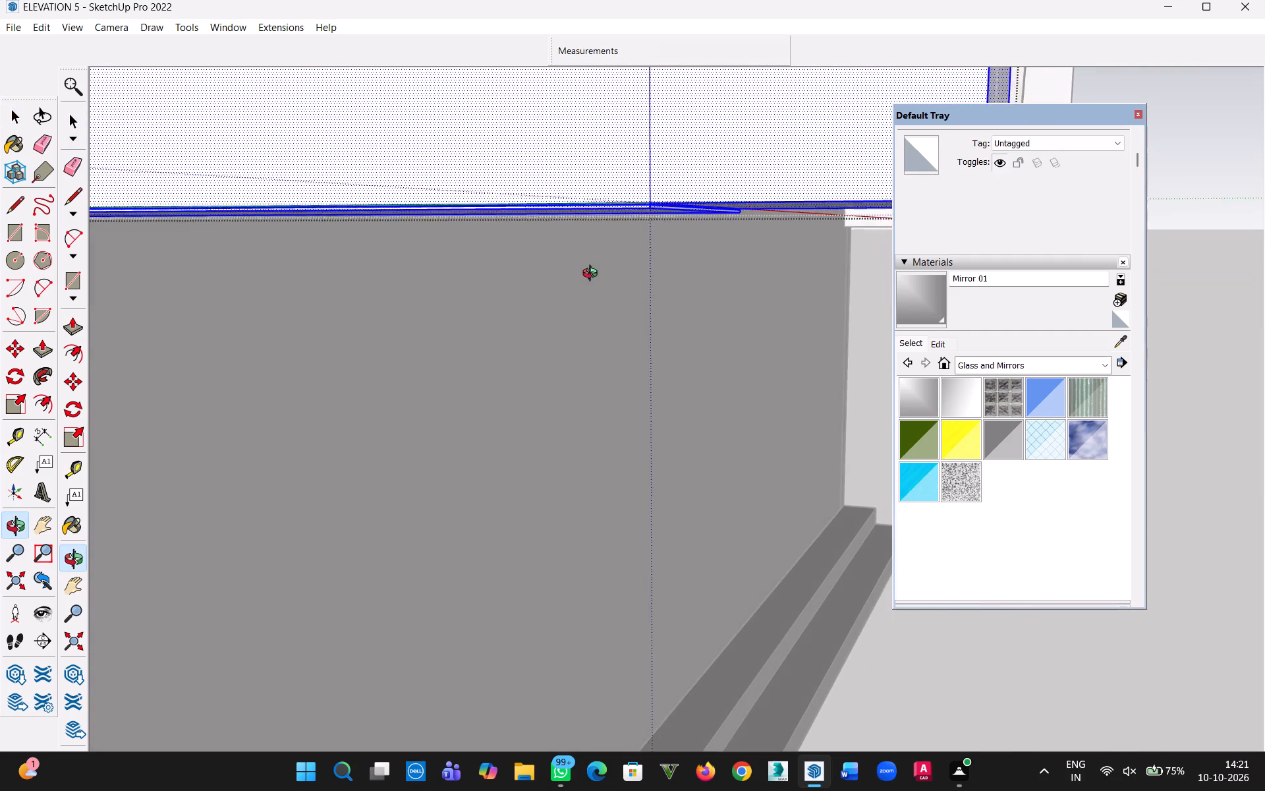
{"action": "middle_click_drag", "start_coordinate": [593, 275], "coordinate": [591, 275]}
{"action": "scroll", "coordinate": [611, 212], "scroll_direction": "up", "scroll_amount": 4}
{"action": "middle_click_drag", "start_coordinate": [630, 231], "coordinate": [577, 244]}
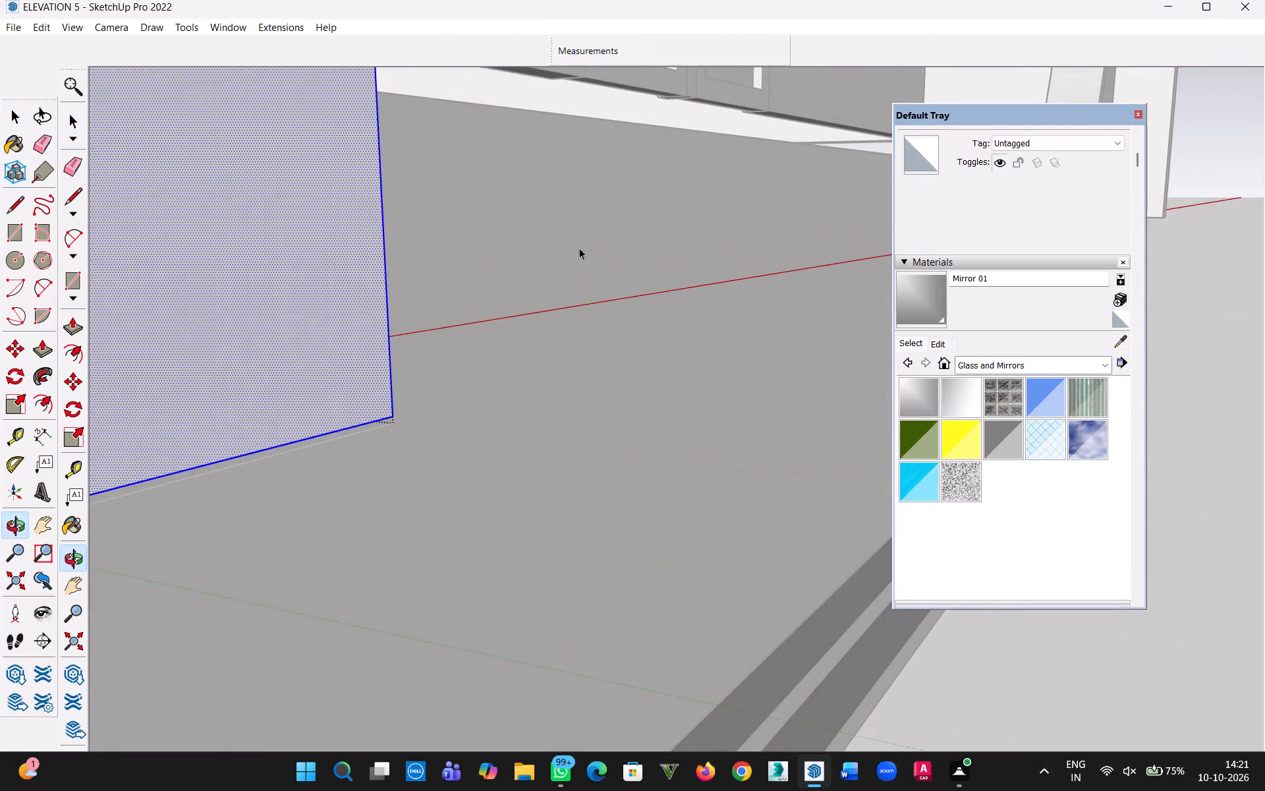
{"action": "scroll", "coordinate": [580, 250], "scroll_direction": "down", "scroll_amount": 9}
{"action": "middle_click_drag", "start_coordinate": [539, 303], "coordinate": [611, 255]}
{"action": "scroll", "coordinate": [588, 217], "scroll_direction": "up", "scroll_amount": 4}
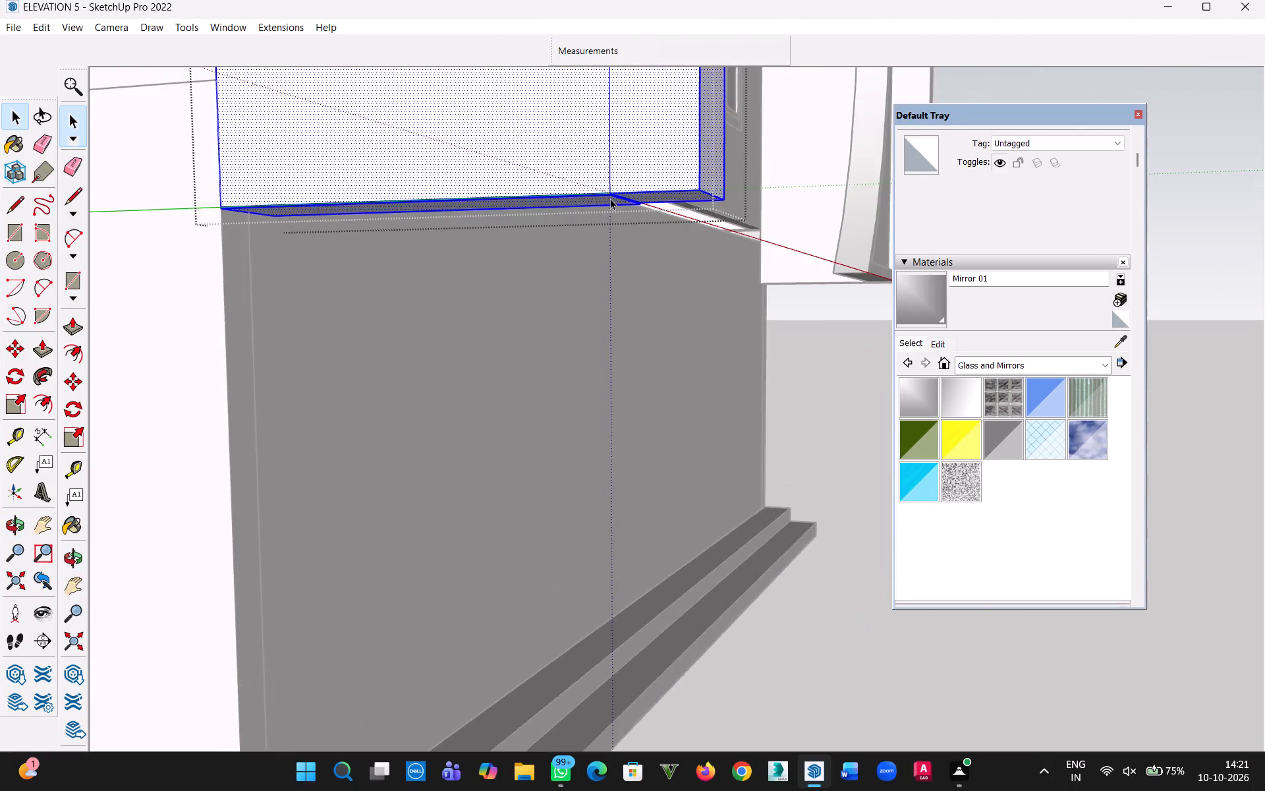
{"action": "scroll", "coordinate": [610, 198], "scroll_direction": "up", "scroll_amount": 9}
{"action": "scroll", "coordinate": [587, 208], "scroll_direction": "down", "scroll_amount": 3}
Close the tall pier's group and explode it into loose geometry.
{"action": "left_click", "coordinate": [470, 177]}
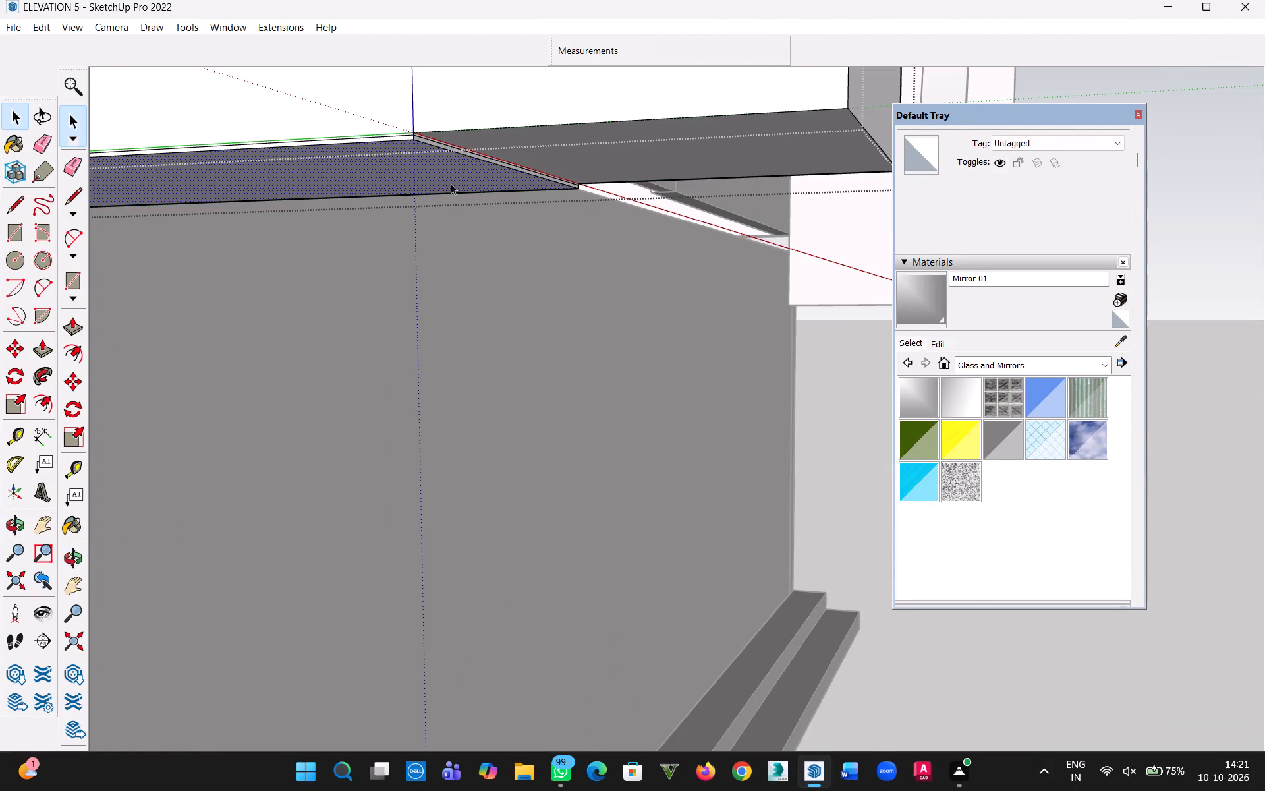
{"action": "double_click", "coordinate": [449, 184]}
{"action": "double_click", "coordinate": [449, 177]}
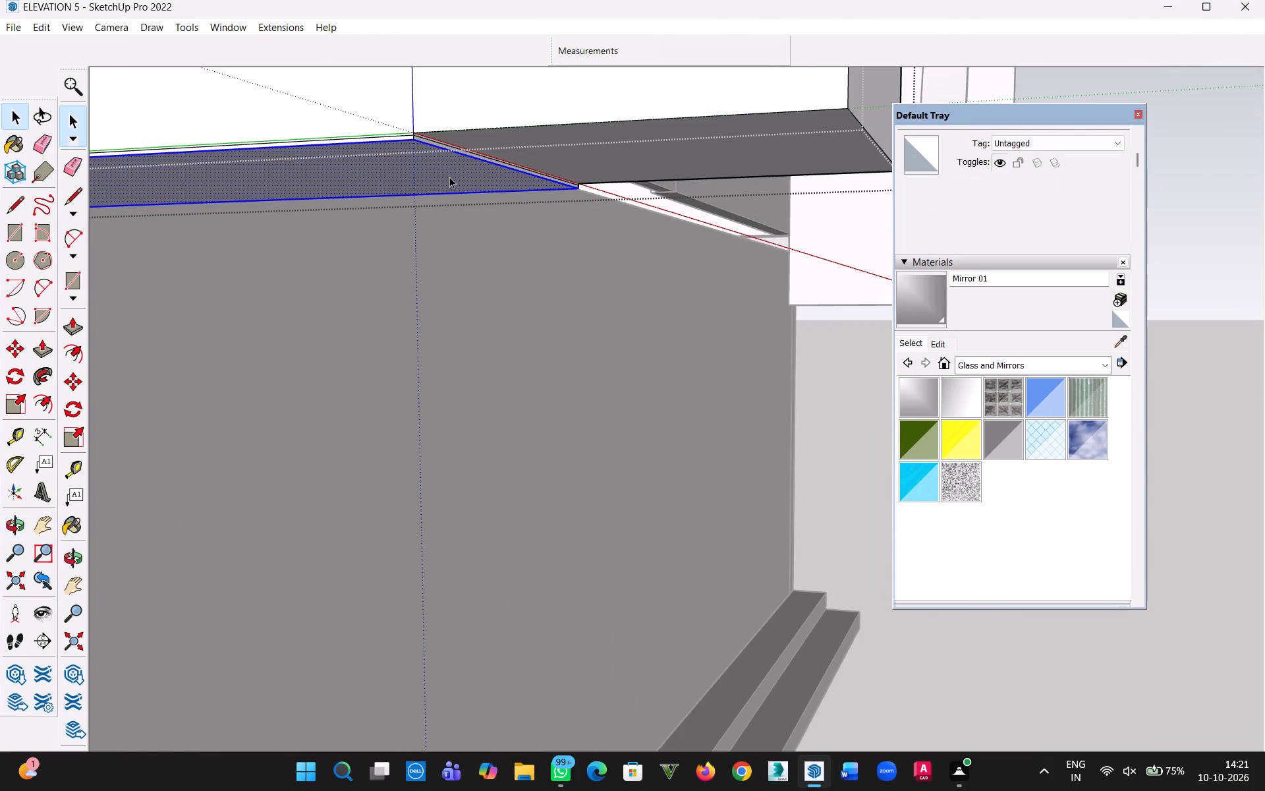
{"action": "right_click", "coordinate": [449, 177]}
{"action": "left_click", "coordinate": [597, 142]}
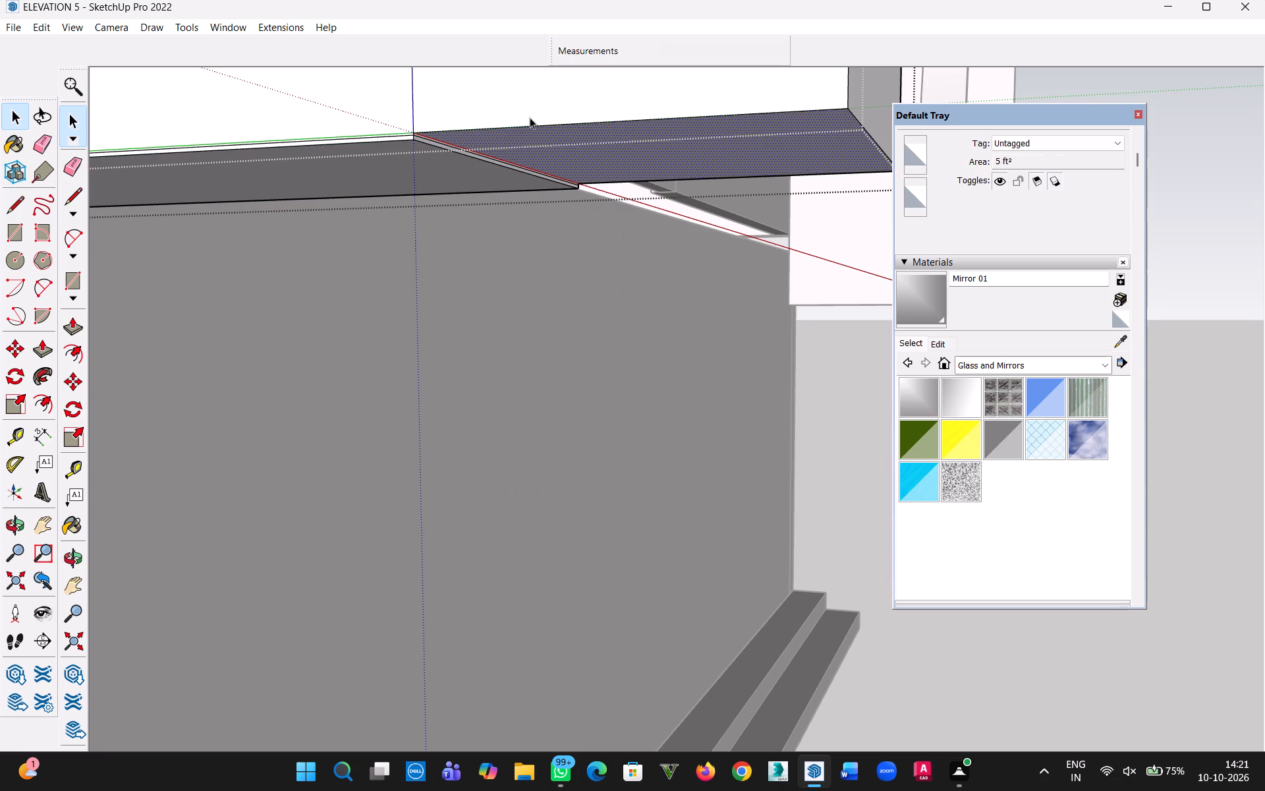
{"action": "left_click", "coordinate": [544, 289]}
{"action": "left_click", "coordinate": [548, 134]}
{"action": "right_click", "coordinate": [549, 134]}
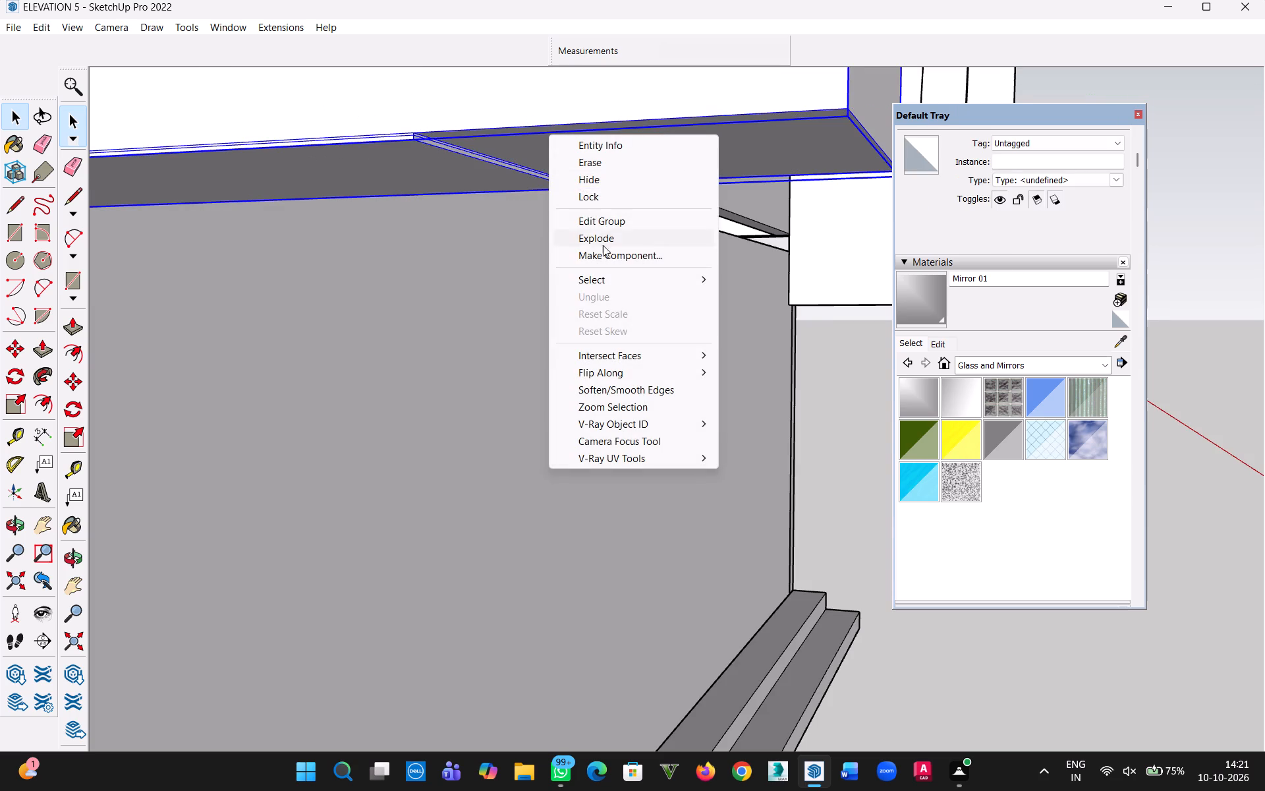
{"action": "left_click", "coordinate": [602, 240]}
Select all of the tall pier's connected faces and edges and make them one group.
{"action": "double_click", "coordinate": [437, 175]}
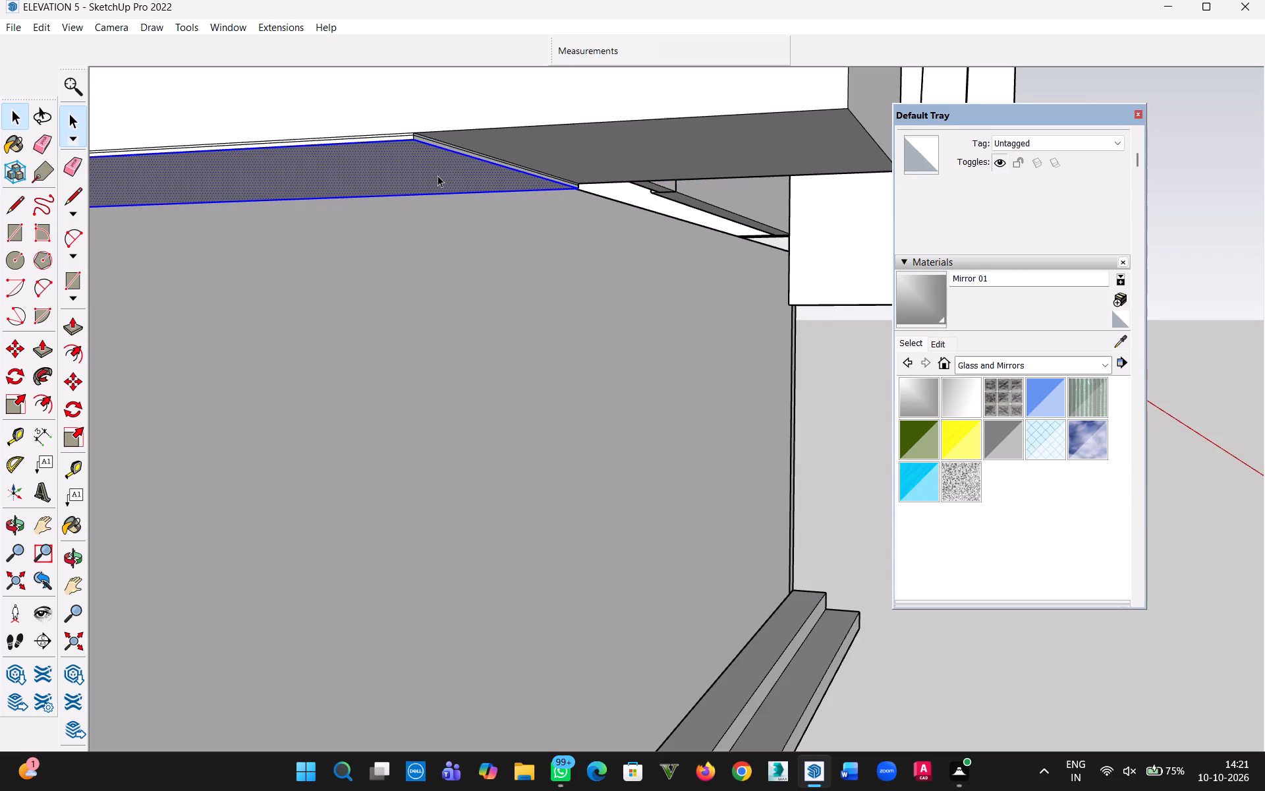
{"action": "double_click", "coordinate": [437, 175]}
{"action": "double_click", "coordinate": [437, 175]}
{"action": "right_click", "coordinate": [521, 150]}
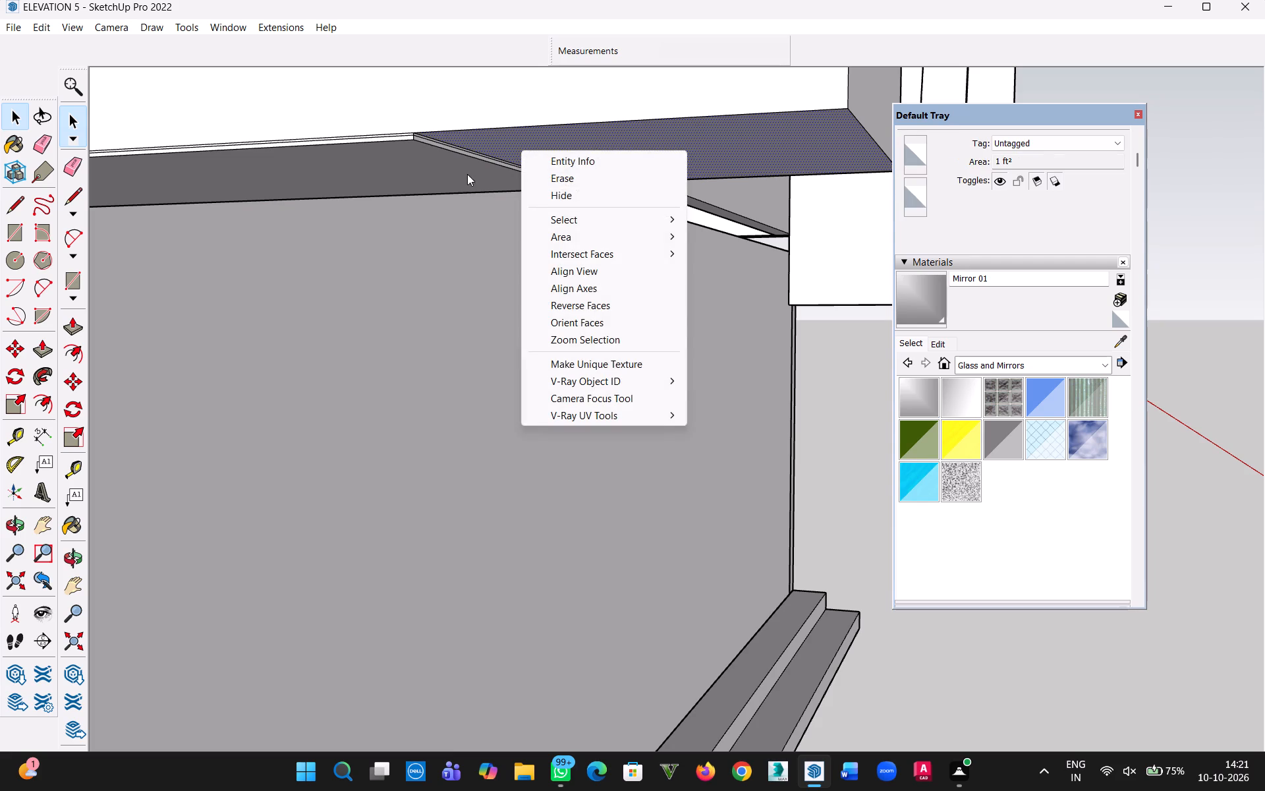
{"action": "left_click", "coordinate": [467, 174]}
{"action": "triple_click", "coordinate": [471, 173]}
{"action": "right_click", "coordinate": [519, 151]}
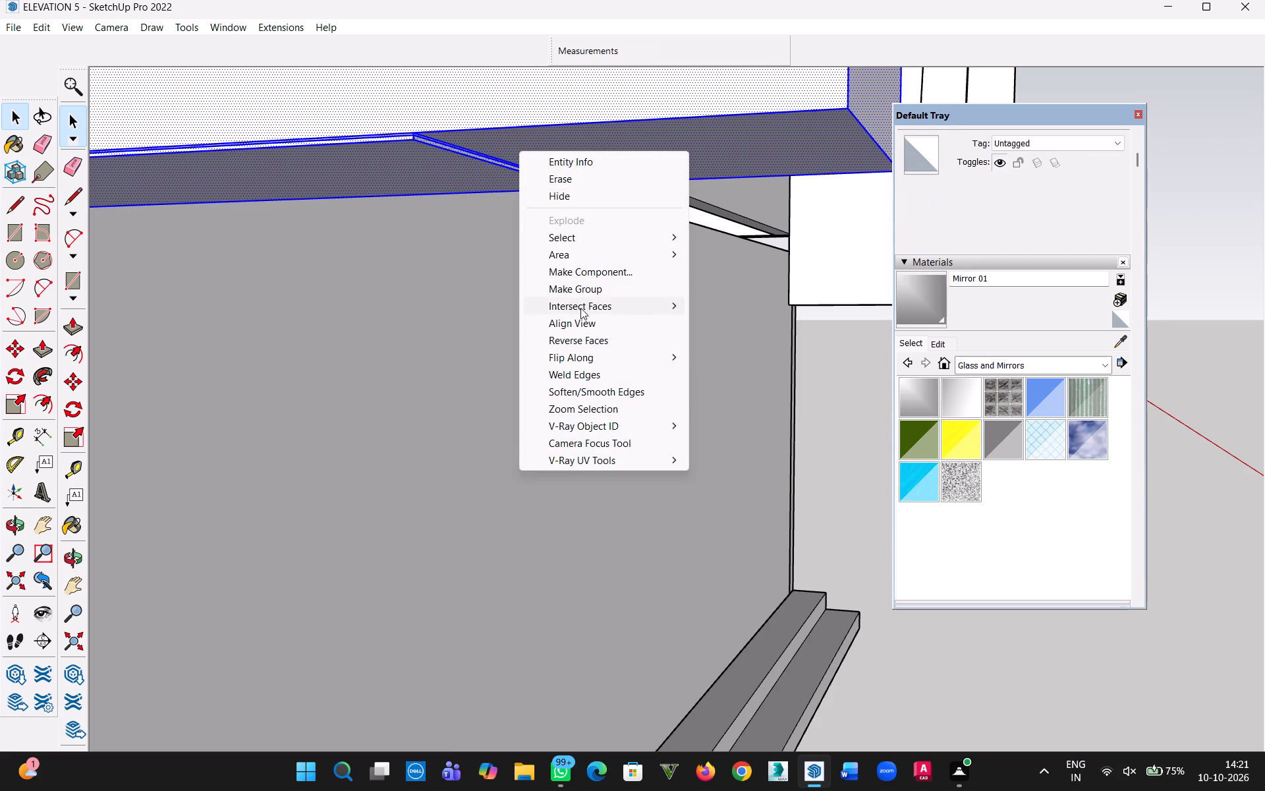
{"action": "left_click", "coordinate": [580, 288]}
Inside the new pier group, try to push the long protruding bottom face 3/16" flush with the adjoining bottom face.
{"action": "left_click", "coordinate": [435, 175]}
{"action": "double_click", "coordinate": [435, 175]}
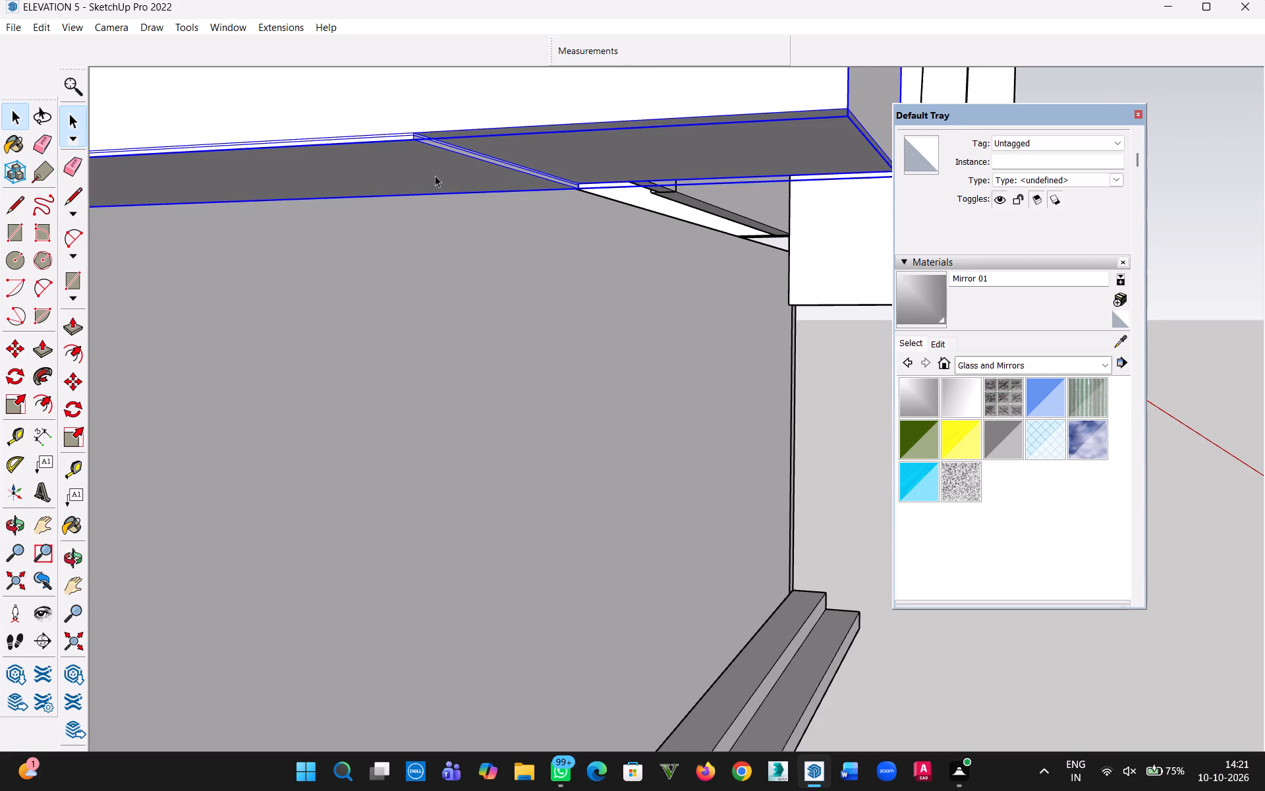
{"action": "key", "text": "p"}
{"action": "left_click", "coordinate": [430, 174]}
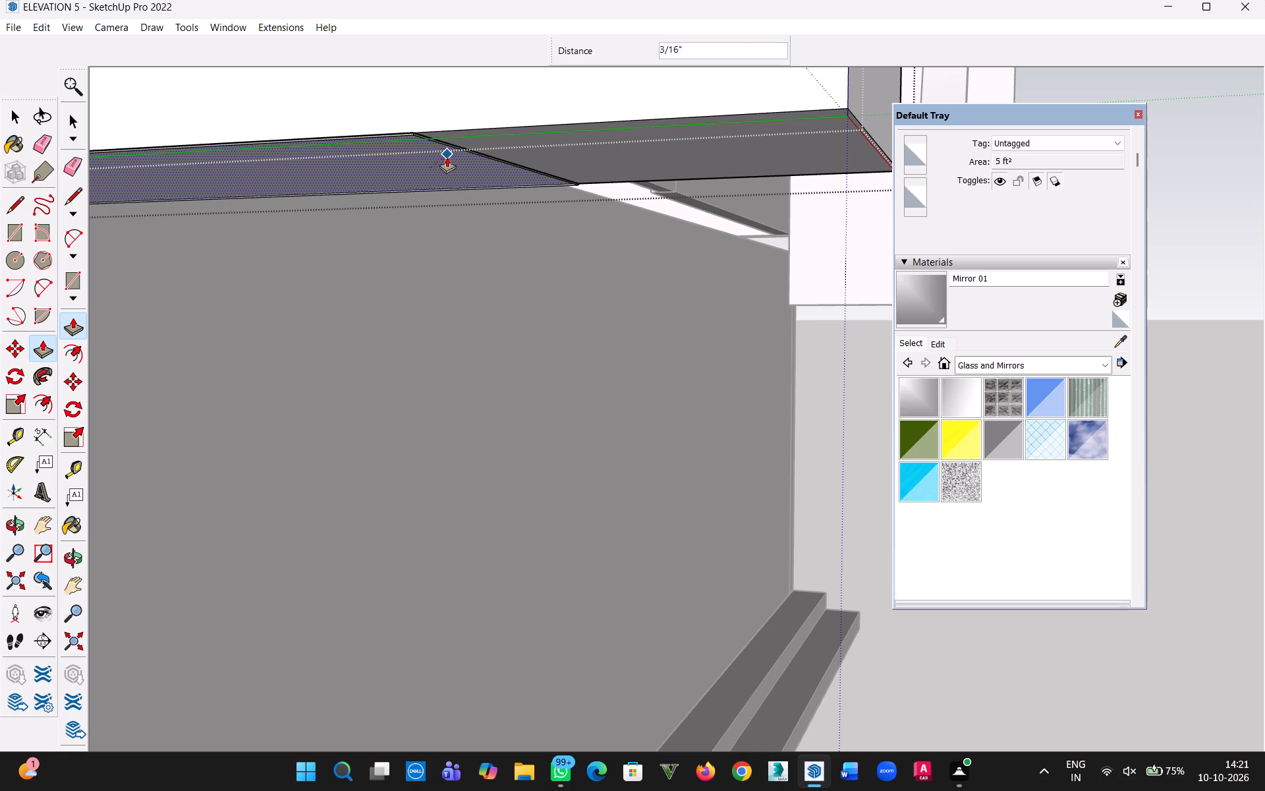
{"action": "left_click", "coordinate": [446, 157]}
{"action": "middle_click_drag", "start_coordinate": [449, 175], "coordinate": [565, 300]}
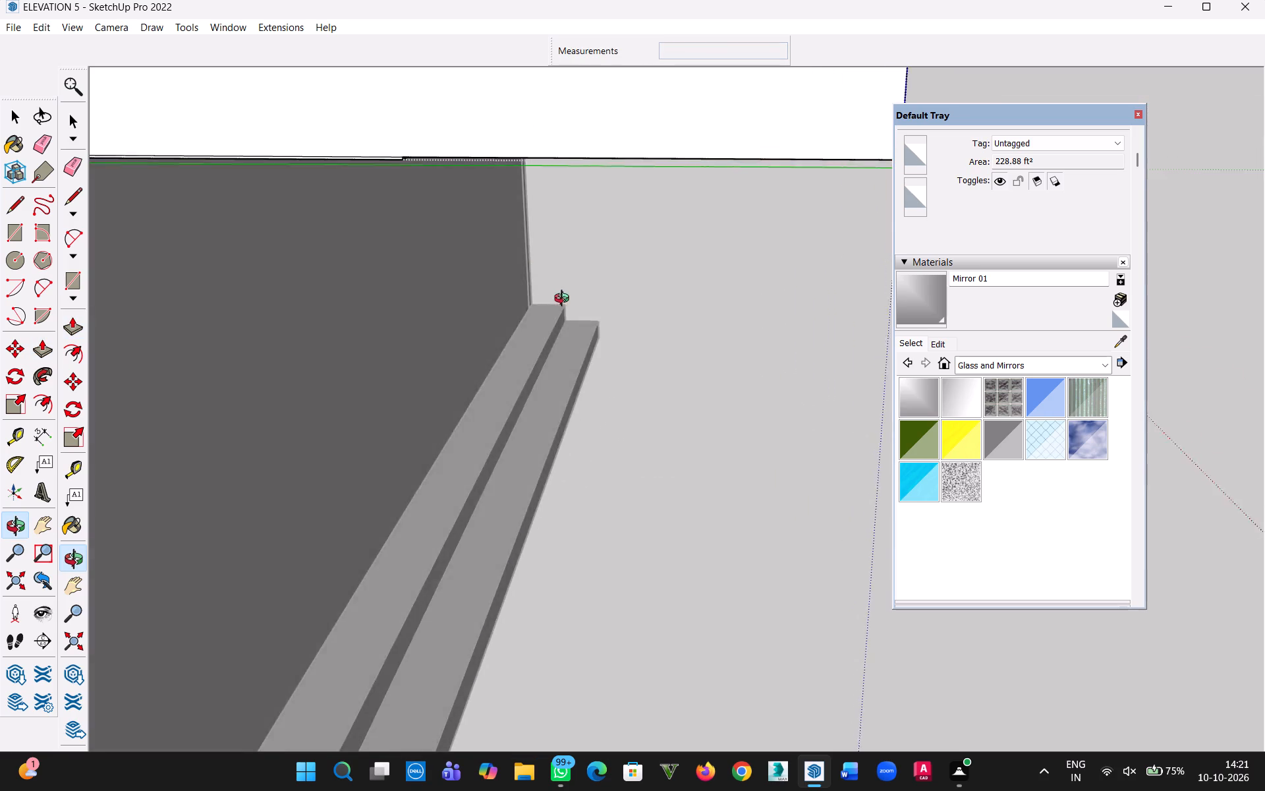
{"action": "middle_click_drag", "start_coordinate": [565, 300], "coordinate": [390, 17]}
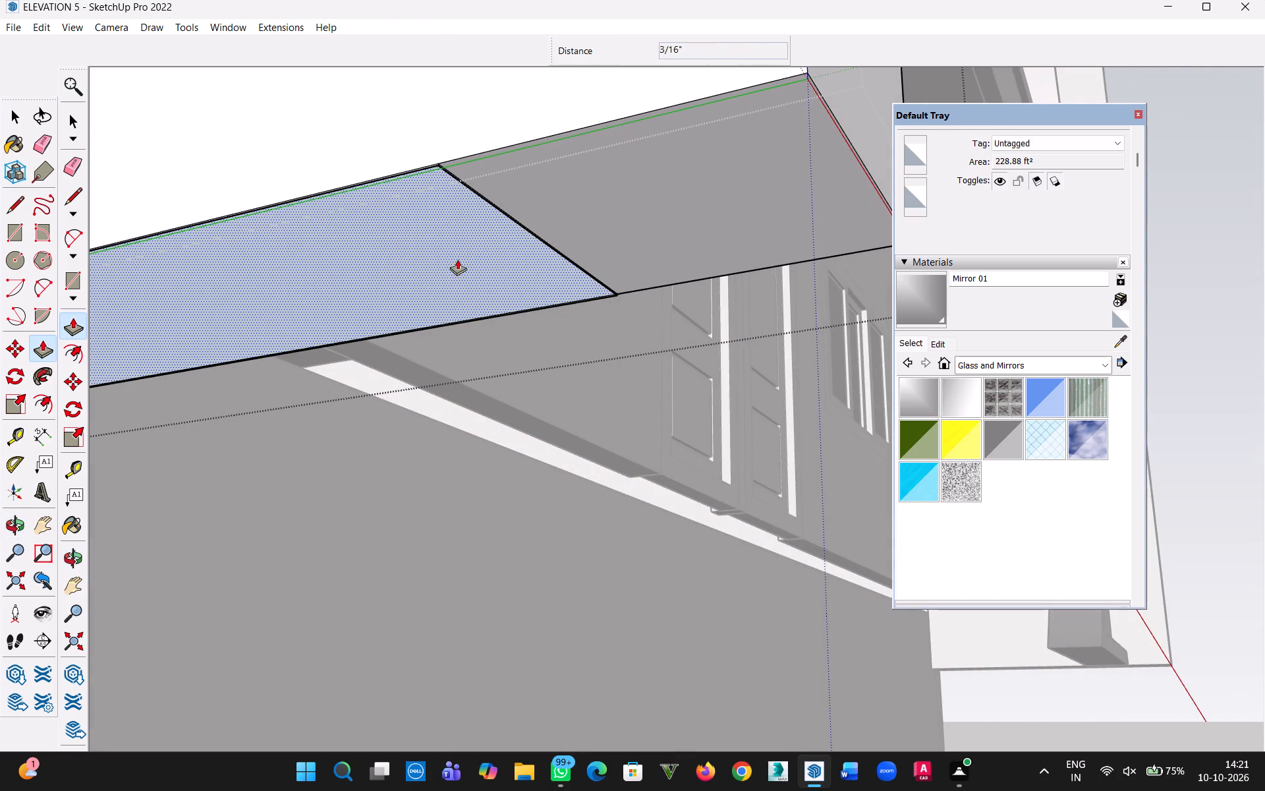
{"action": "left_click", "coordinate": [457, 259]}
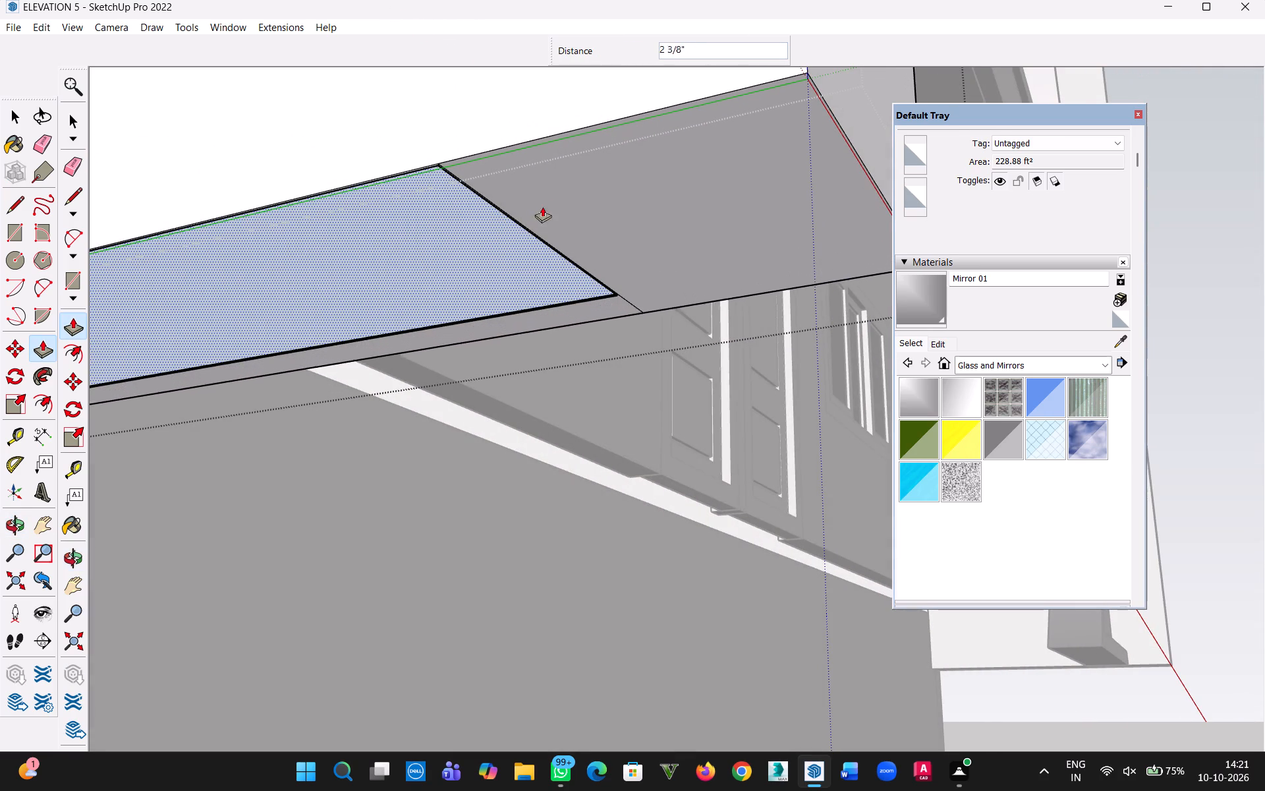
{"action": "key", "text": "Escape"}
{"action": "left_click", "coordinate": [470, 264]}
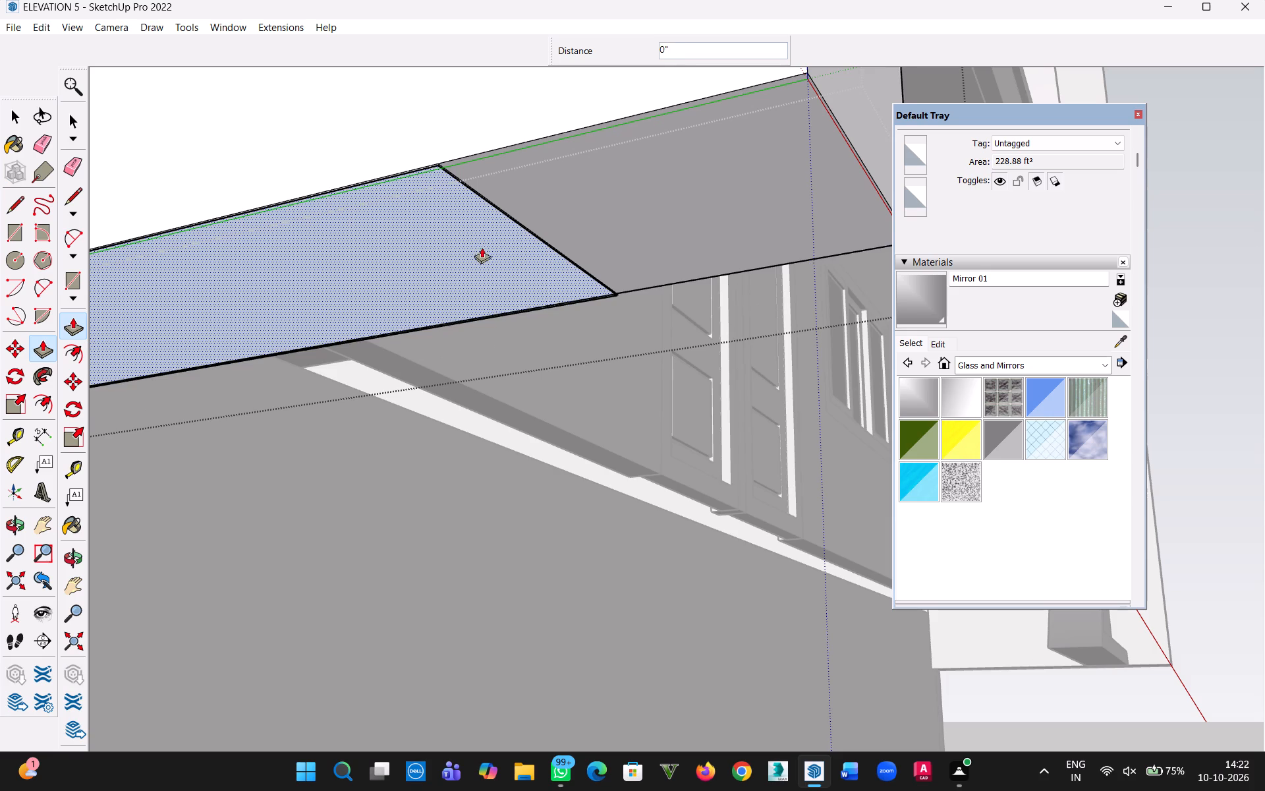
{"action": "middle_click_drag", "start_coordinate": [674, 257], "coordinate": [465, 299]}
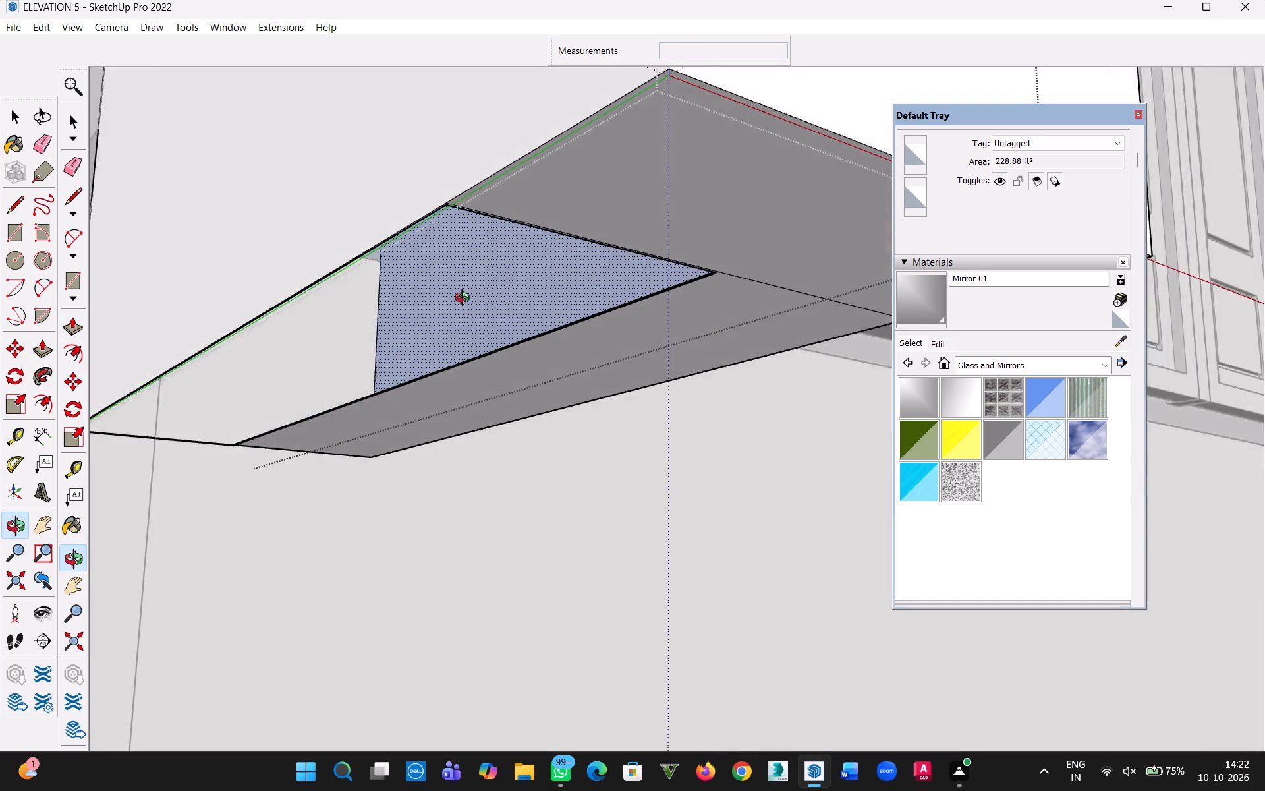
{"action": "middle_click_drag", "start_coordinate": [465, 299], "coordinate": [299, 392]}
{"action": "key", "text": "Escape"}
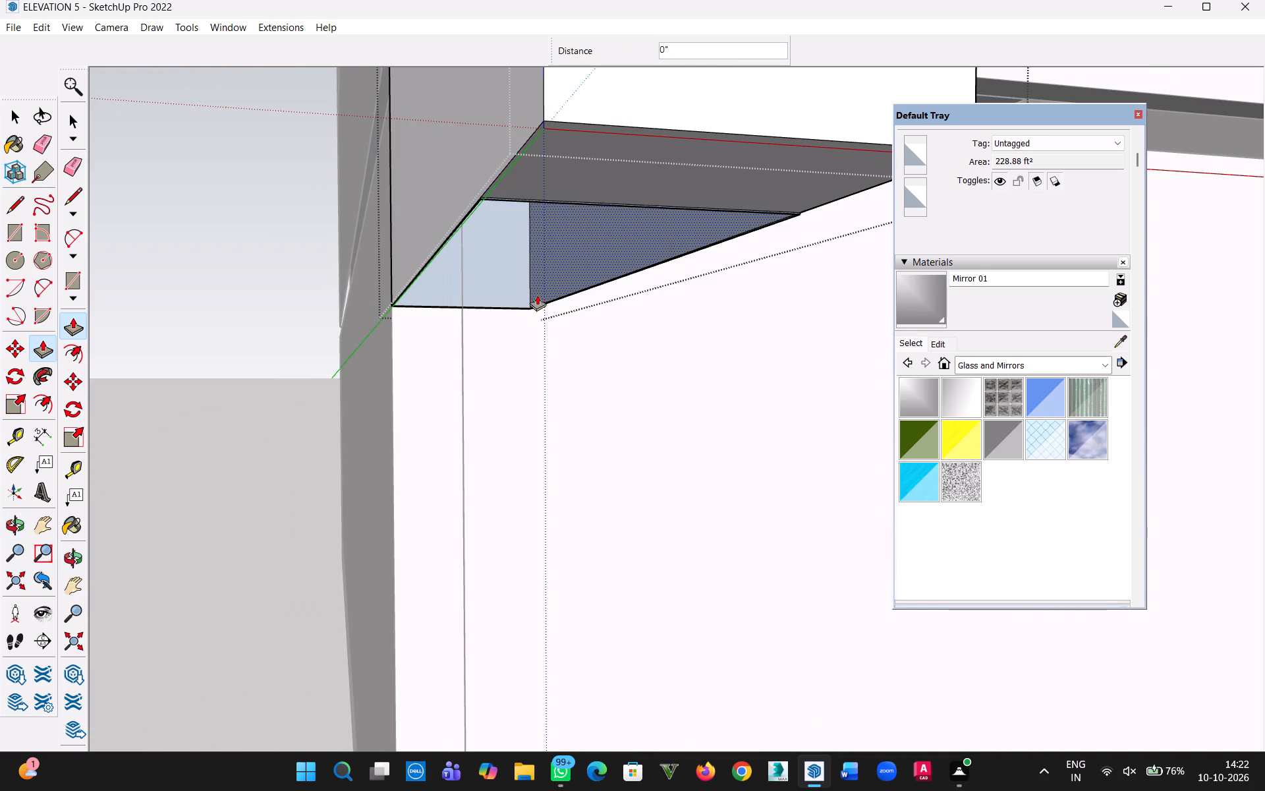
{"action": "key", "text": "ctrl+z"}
Push the tall pier's long protruding bottom face 3/16" up to the level of the adjoining bottom face.
{"action": "middle_click_drag", "start_coordinate": [530, 280], "coordinate": [598, 274]}
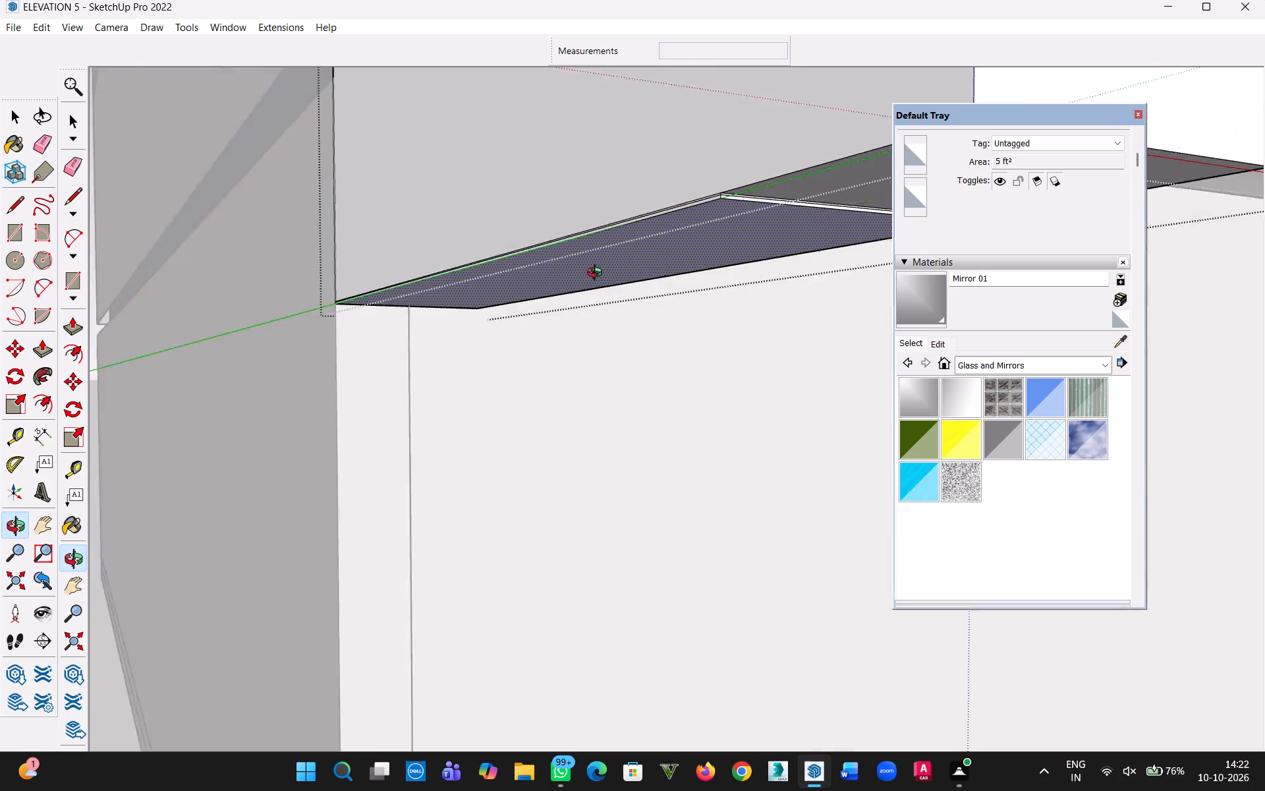
{"action": "middle_click_drag", "start_coordinate": [598, 274], "coordinate": [525, 258]}
{"action": "scroll", "coordinate": [537, 231], "scroll_direction": "up", "scroll_amount": 3}
{"action": "left_click", "coordinate": [524, 232]}
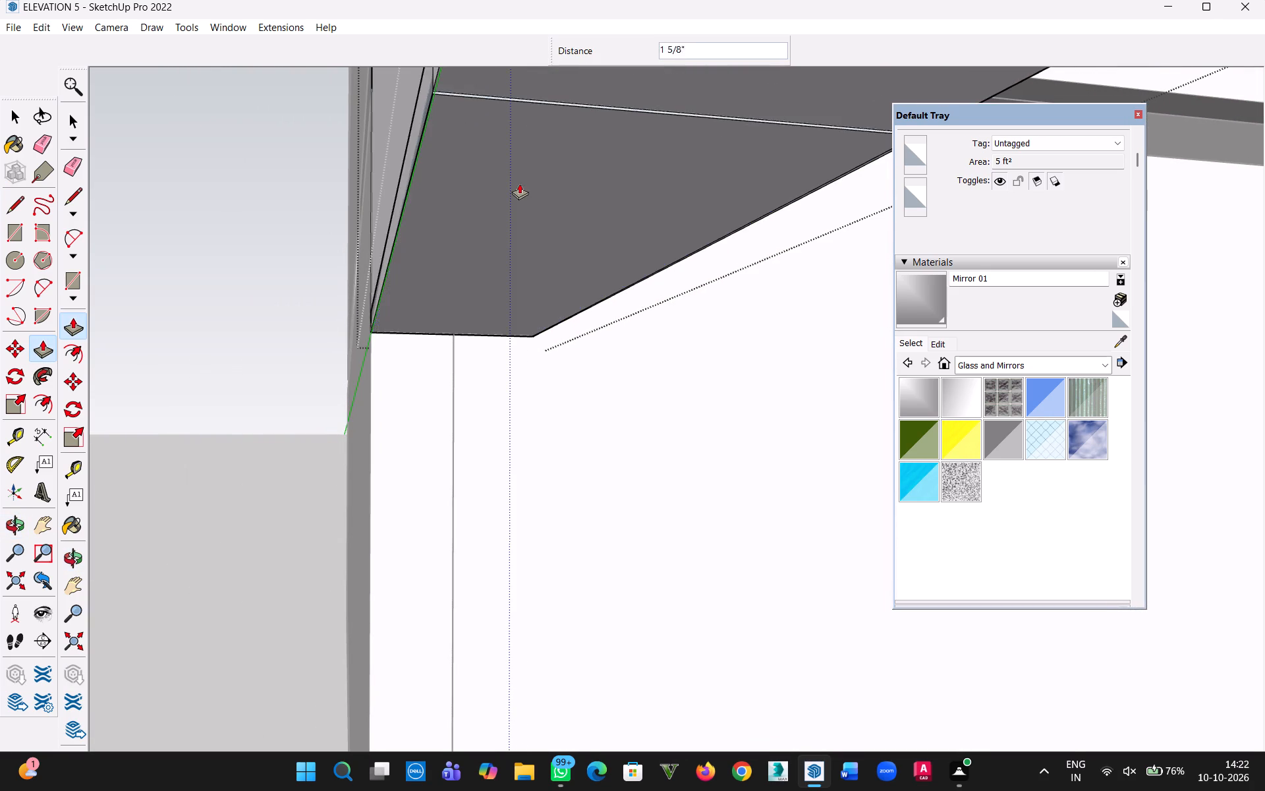
{"action": "left_click", "coordinate": [691, 96]}
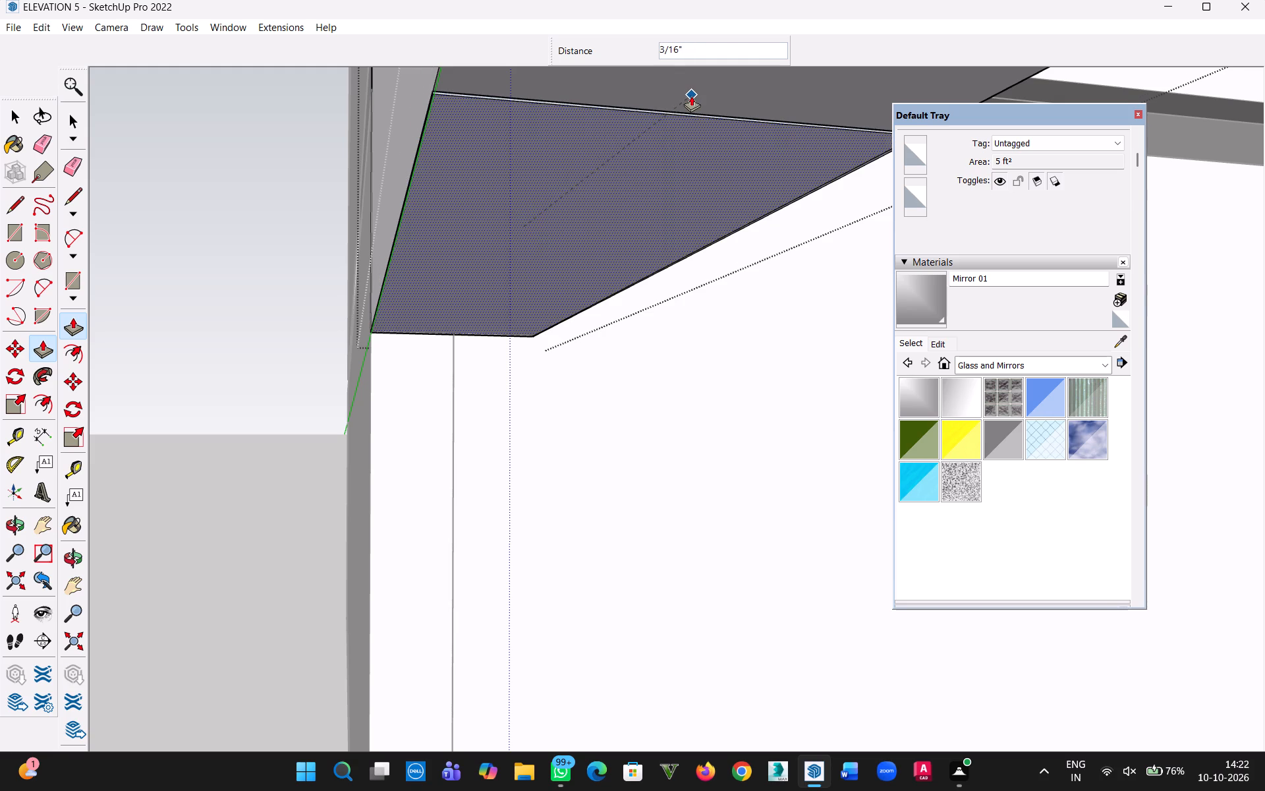
{"action": "middle_click_drag", "start_coordinate": [526, 234], "coordinate": [500, 218]}
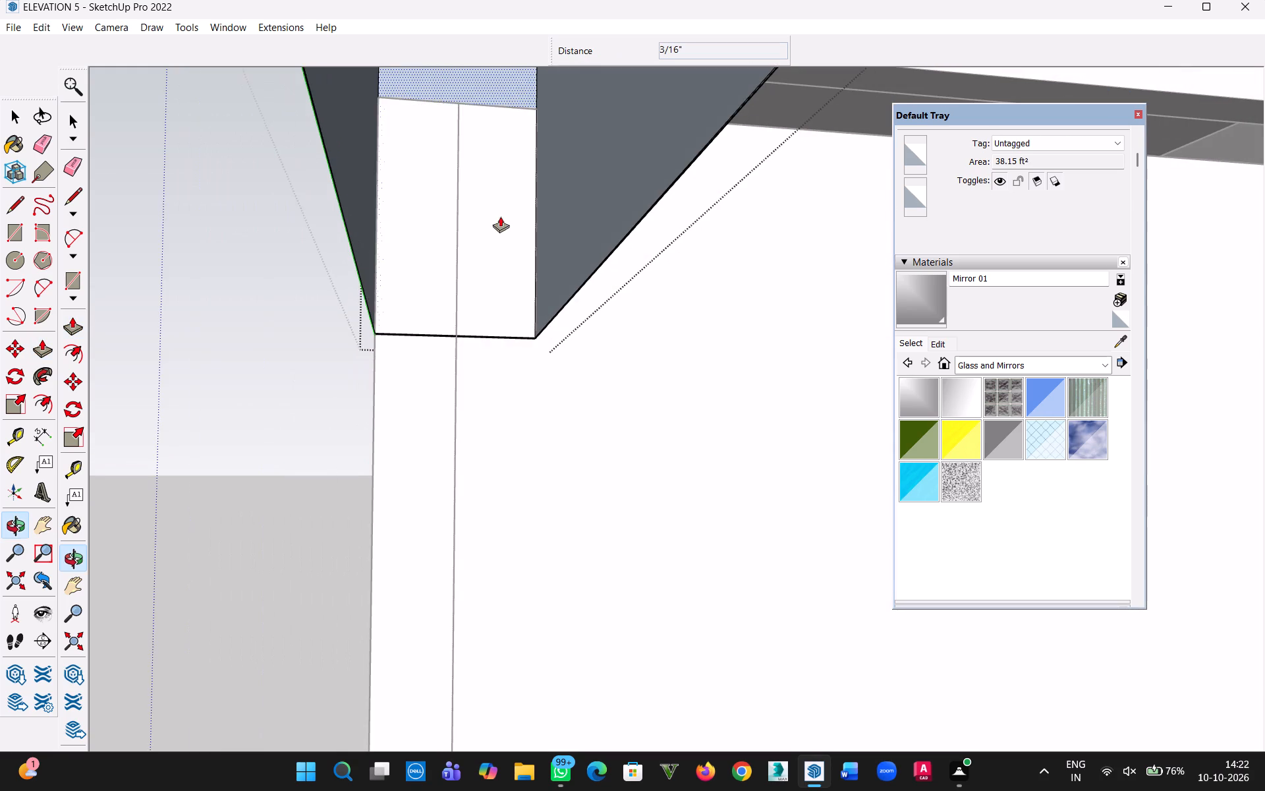
Undo the last push of the tall pier's long bottom face.
{"action": "key", "text": "ctrl+z"}
Push the lower strip of the narrow step face 1' across the tall pier's underside to its outer edge.
{"action": "scroll", "coordinate": [513, 254], "scroll_direction": "down", "scroll_amount": 4}
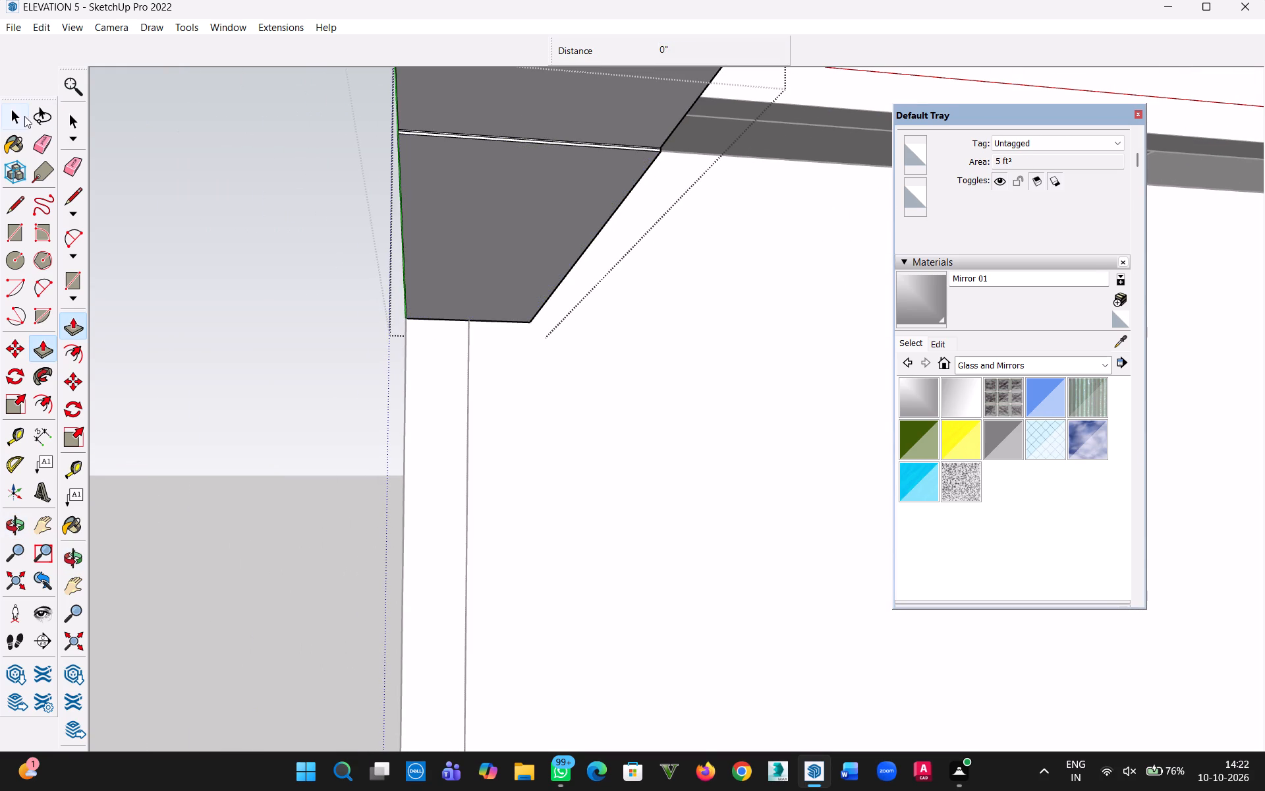
{"action": "left_click", "coordinate": [22, 116]}
{"action": "middle_click_drag", "start_coordinate": [446, 158], "coordinate": [70, 276]}
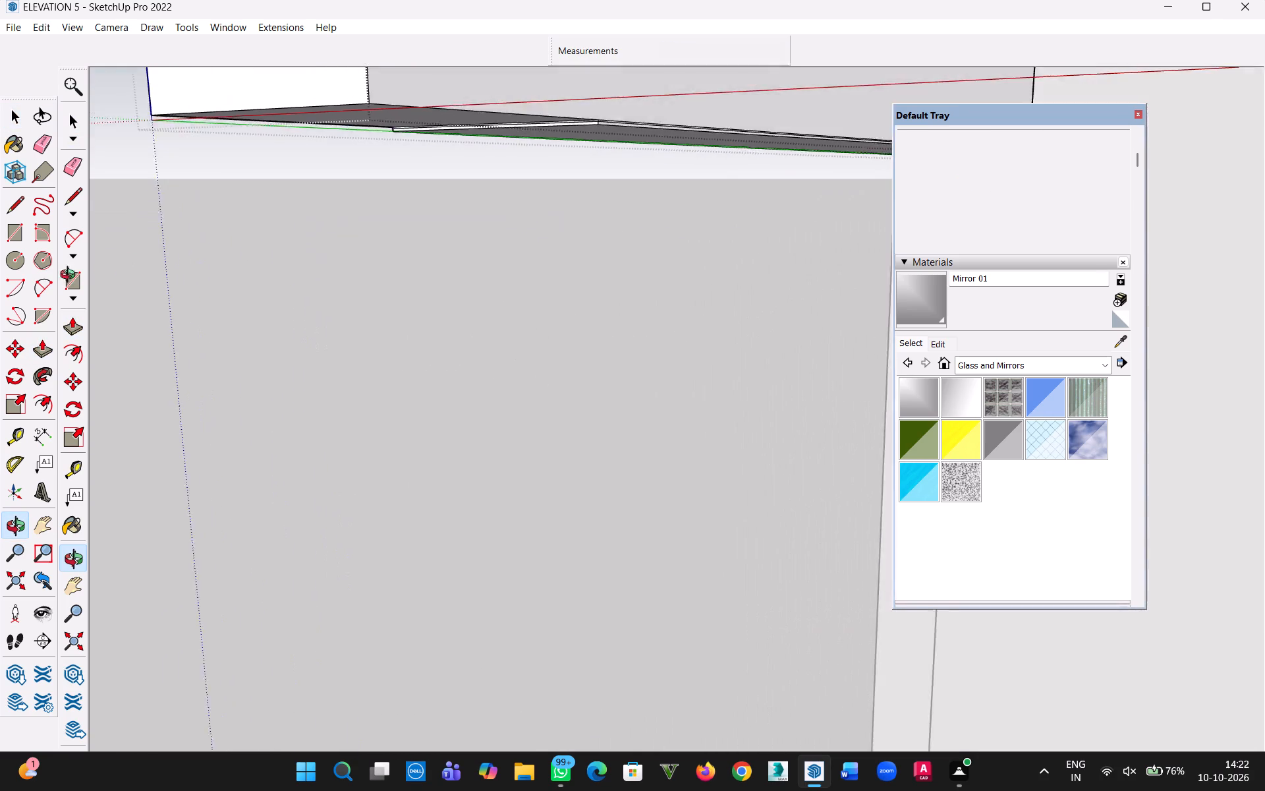
{"action": "middle_click_drag", "start_coordinate": [70, 276], "coordinate": [48, 282]}
{"action": "scroll", "coordinate": [605, 116], "scroll_direction": "up", "scroll_amount": 13}
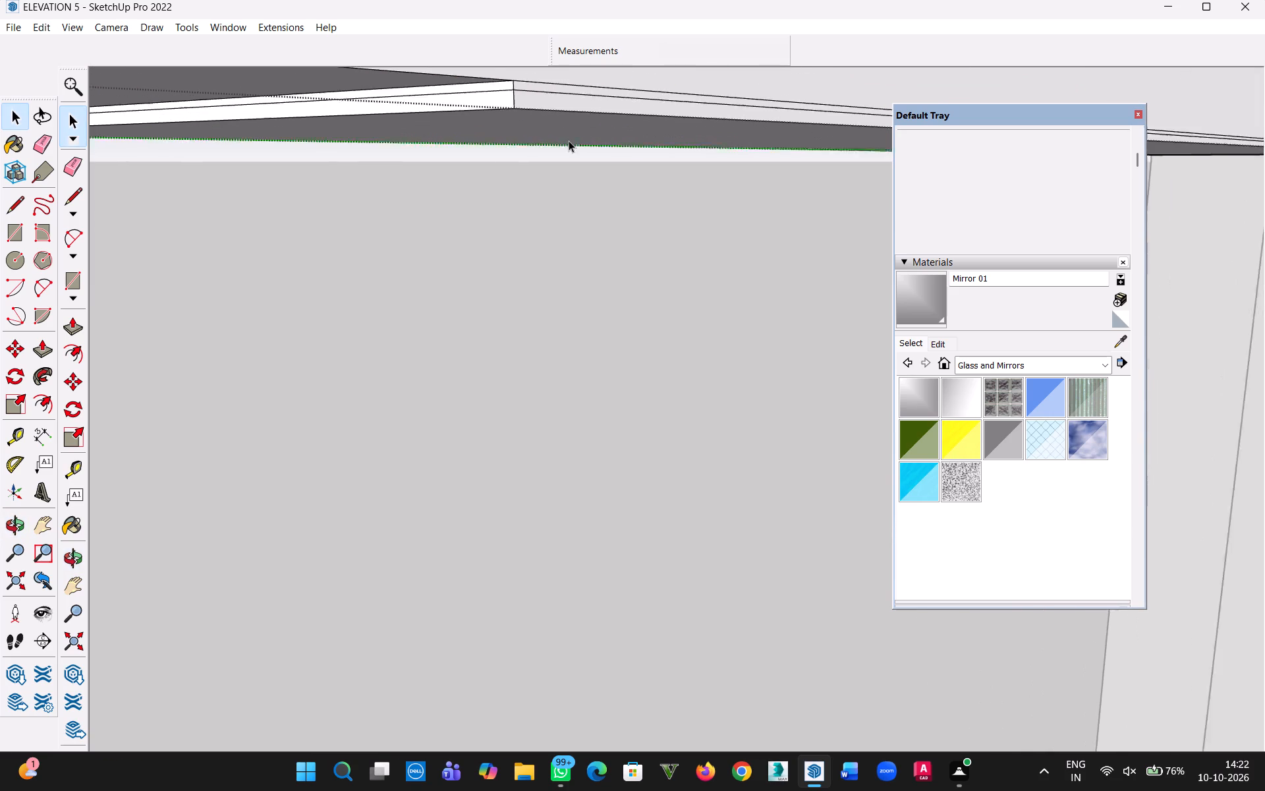
{"action": "scroll", "coordinate": [569, 140], "scroll_direction": "up", "scroll_amount": 1}
{"action": "scroll", "coordinate": [544, 105], "scroll_direction": "down", "scroll_amount": 2}
{"action": "middle_click_drag", "start_coordinate": [543, 107], "coordinate": [558, 169]}
{"action": "left_click", "coordinate": [530, 95]}
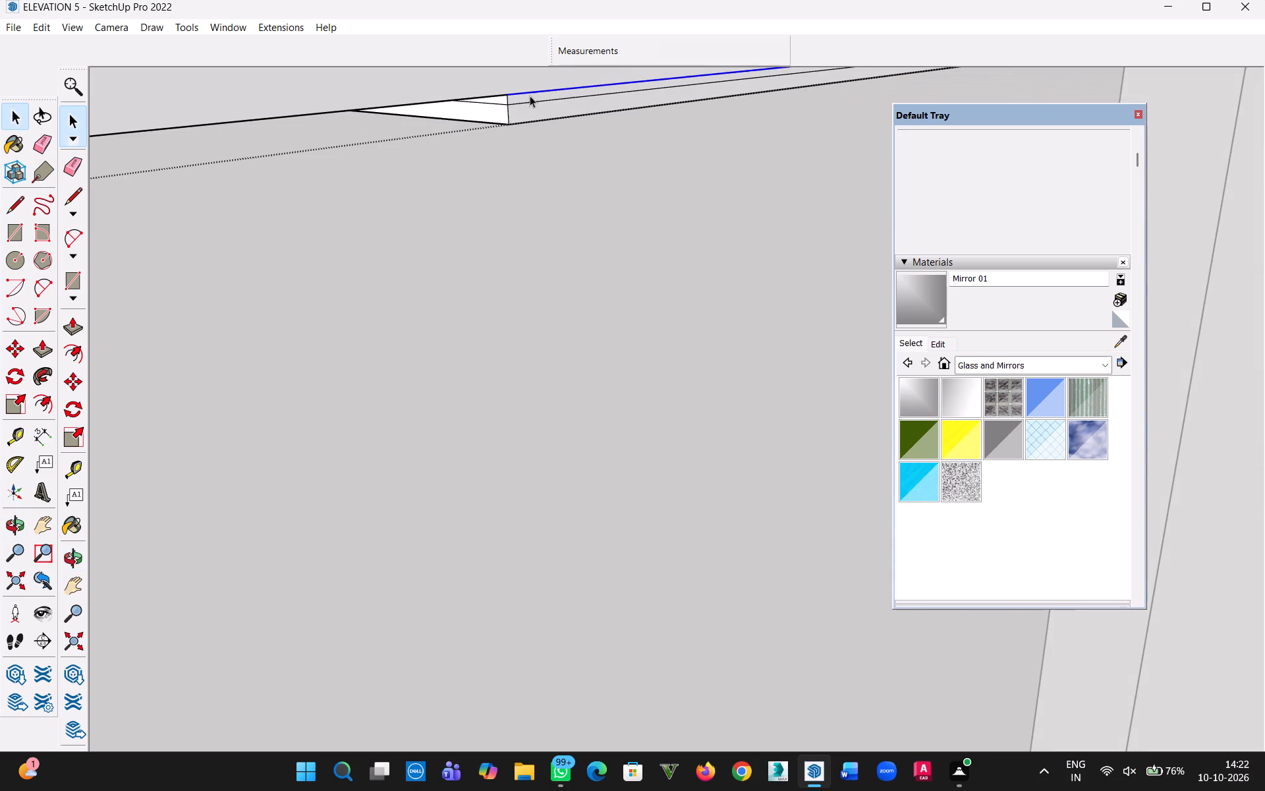
{"action": "left_click", "coordinate": [536, 117]}
{"action": "double_click", "coordinate": [536, 117]}
{"action": "left_click", "coordinate": [536, 117]}
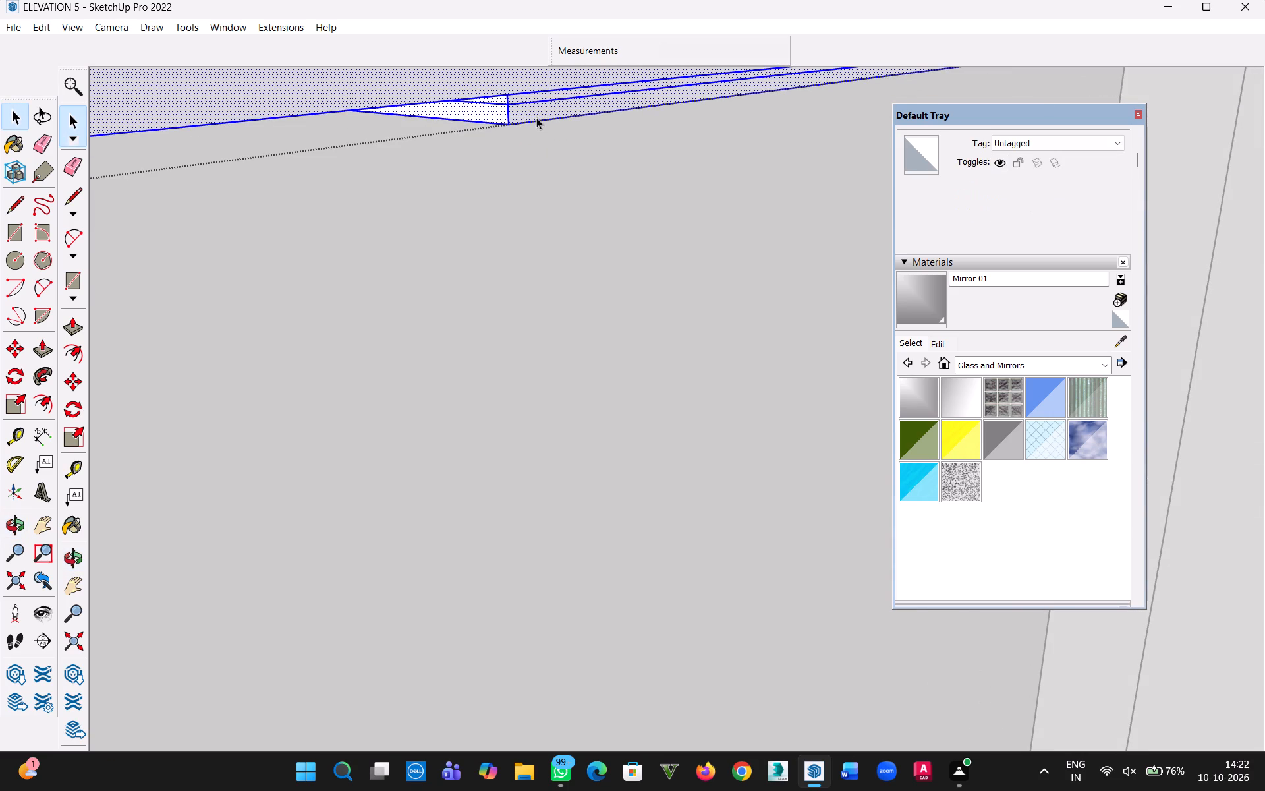
{"action": "key", "text": "p"}
{"action": "left_click", "coordinate": [576, 105]}
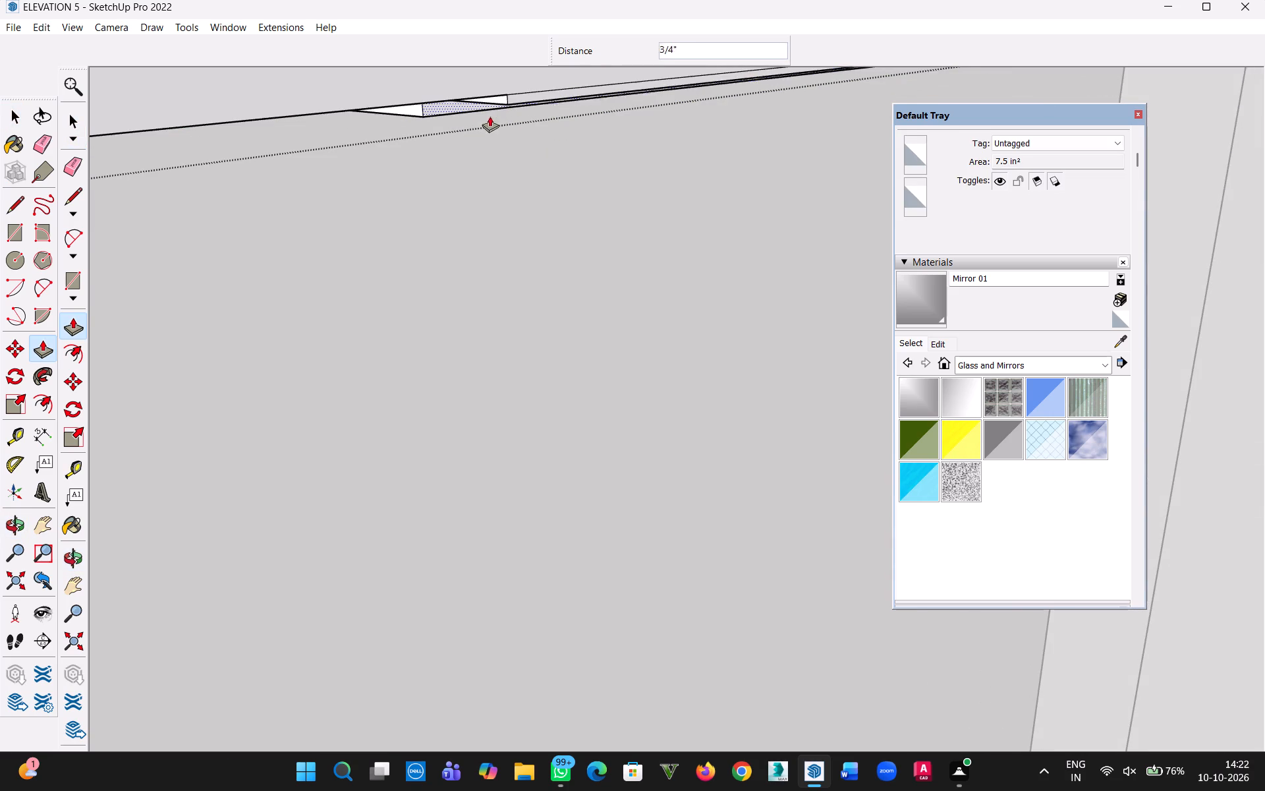
{"action": "middle_click_drag", "start_coordinate": [480, 119], "coordinate": [572, 117]}
{"action": "scroll", "coordinate": [578, 192], "scroll_direction": "down", "scroll_amount": 5}
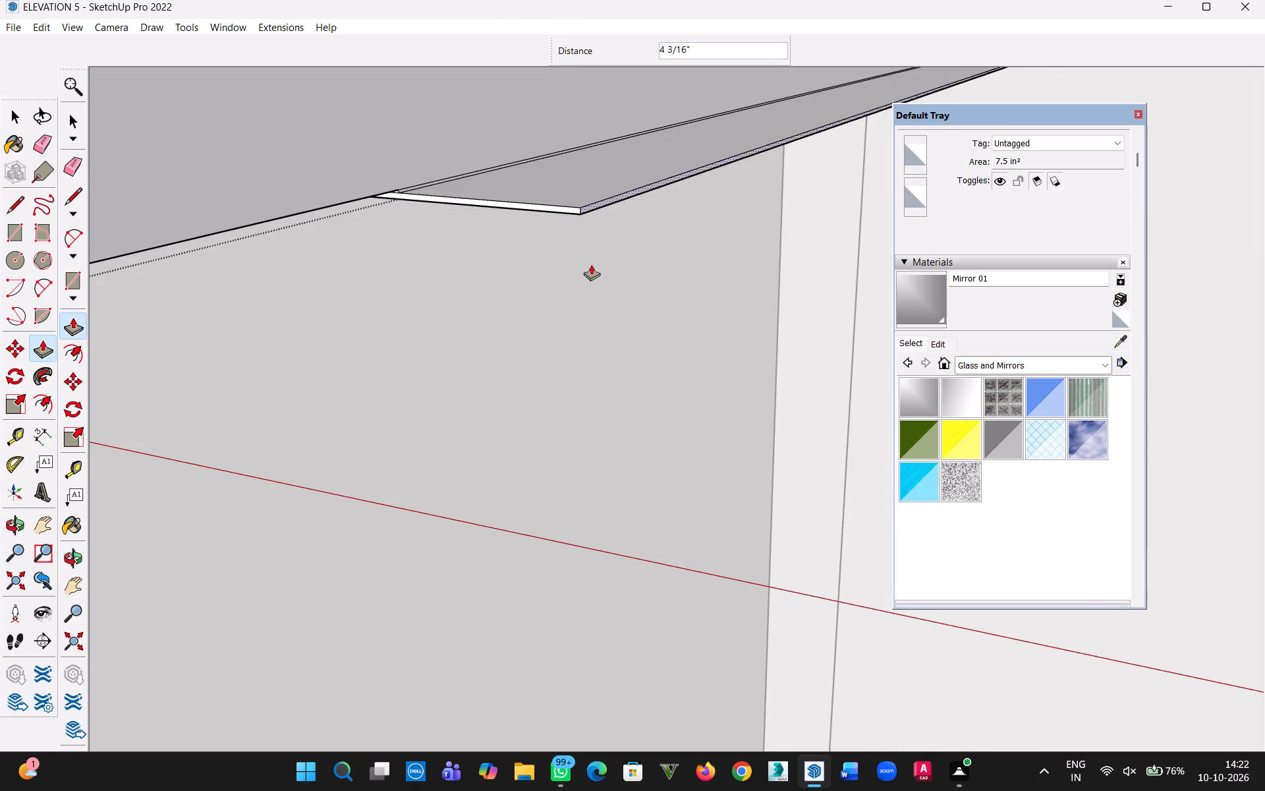
{"action": "middle_click_drag", "start_coordinate": [590, 262], "coordinate": [571, 182]}
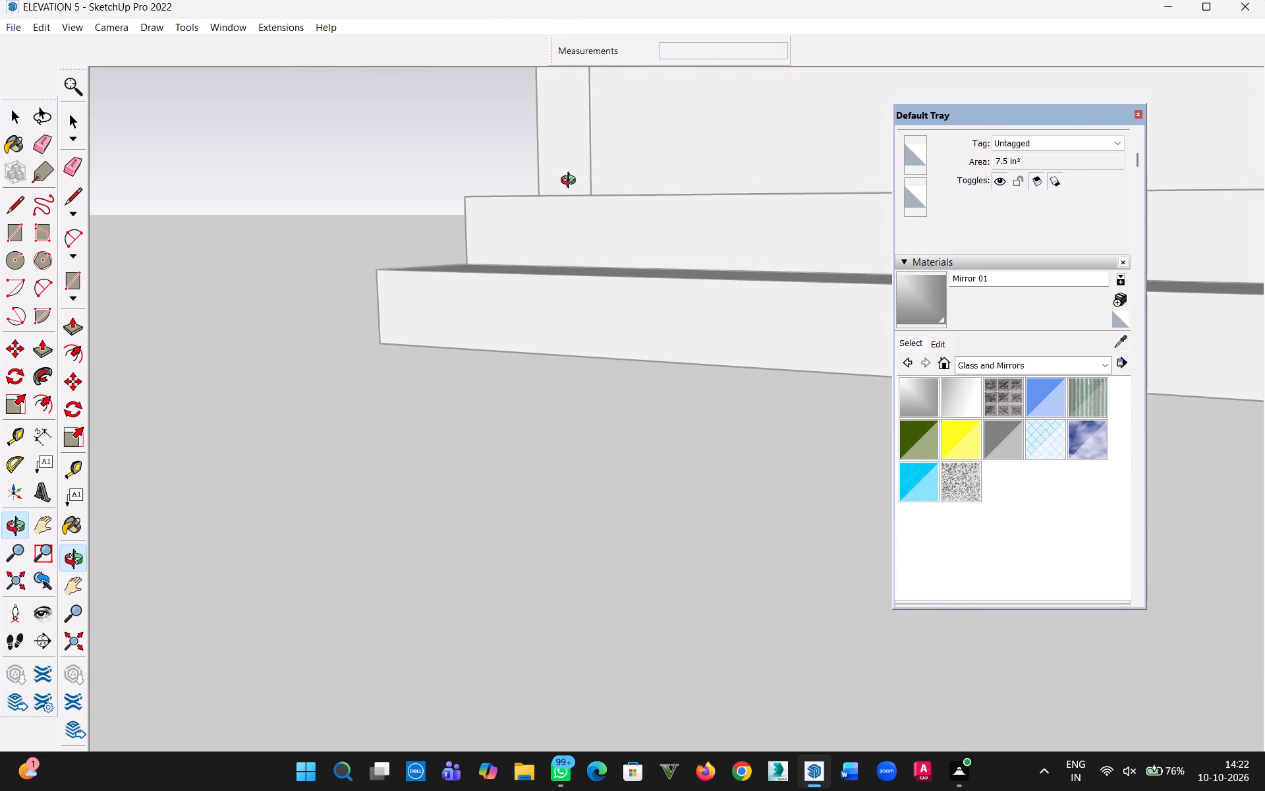
{"action": "middle_click_drag", "start_coordinate": [571, 182], "coordinate": [572, 182]}
{"action": "scroll", "coordinate": [571, 189], "scroll_direction": "down", "scroll_amount": 16}
{"action": "middle_click_drag", "start_coordinate": [582, 190], "coordinate": [680, 342]}
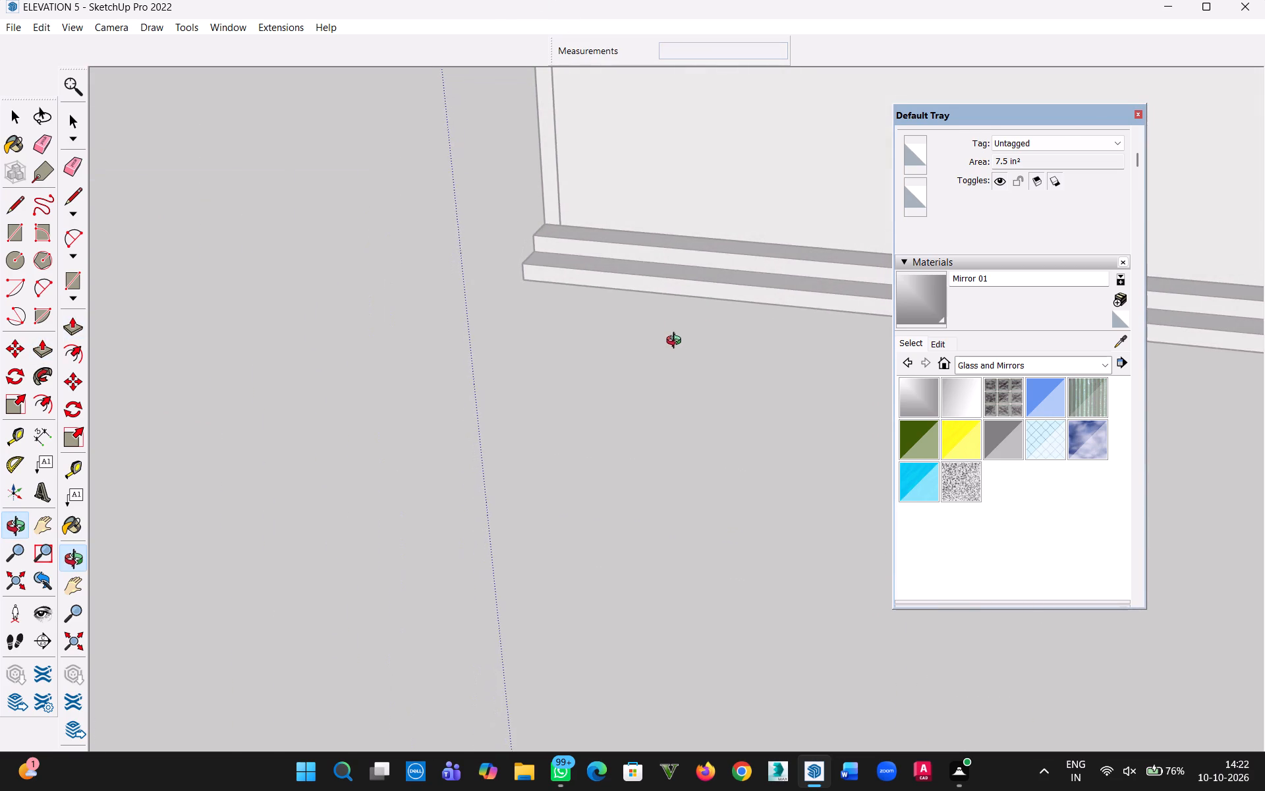
{"action": "scroll", "coordinate": [554, 249], "scroll_direction": "down", "scroll_amount": 4}
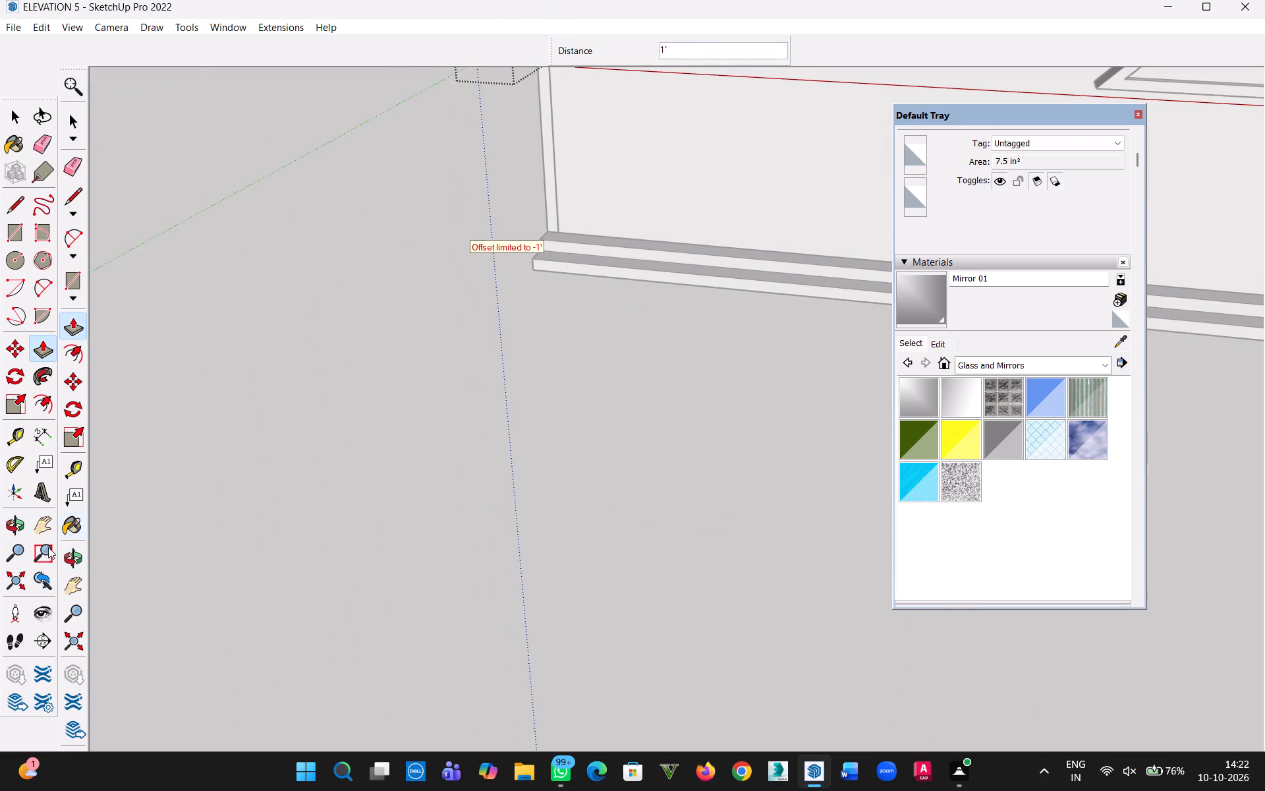
{"action": "left_click", "coordinate": [17, 578]}
{"action": "middle_click_drag", "start_coordinate": [623, 481], "coordinate": [656, 36]}
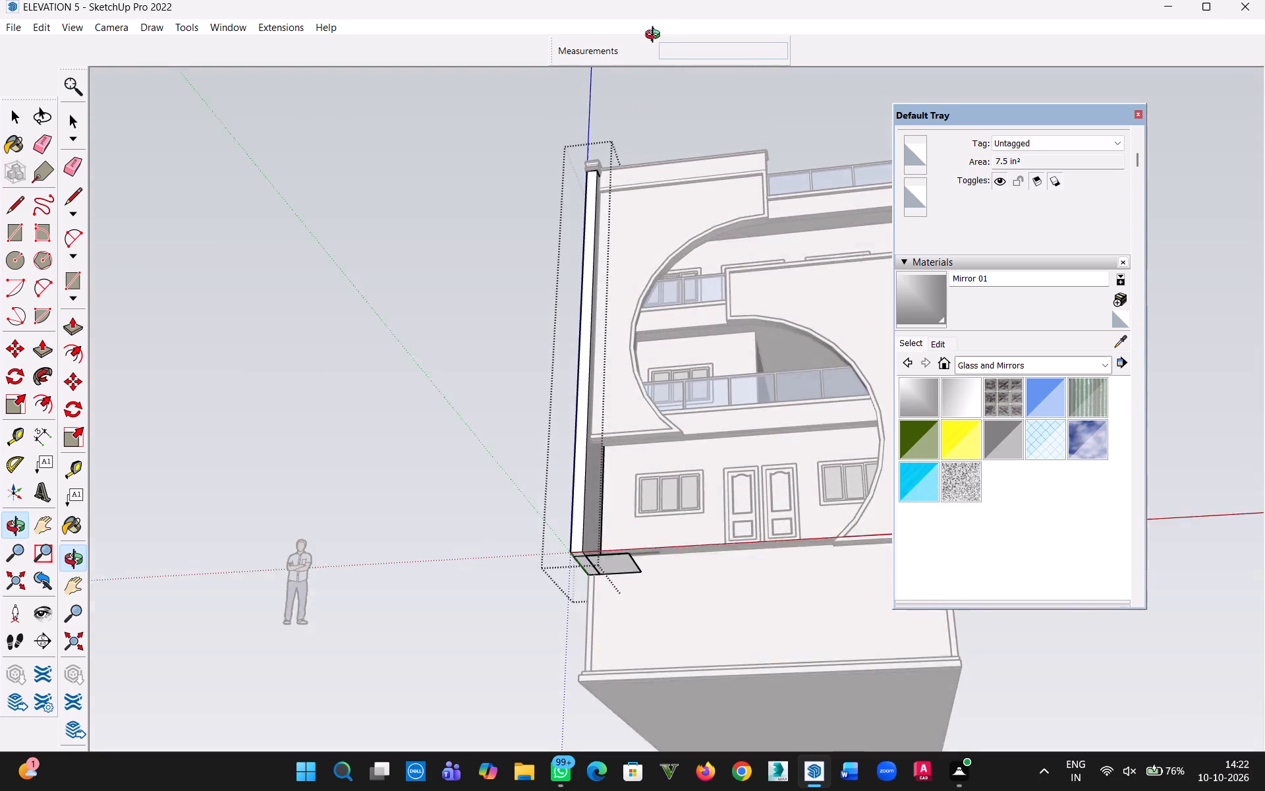
{"action": "middle_click_drag", "start_coordinate": [656, 36], "coordinate": [658, 30]}
{"action": "scroll", "coordinate": [634, 597], "scroll_direction": "up", "scroll_amount": 14}
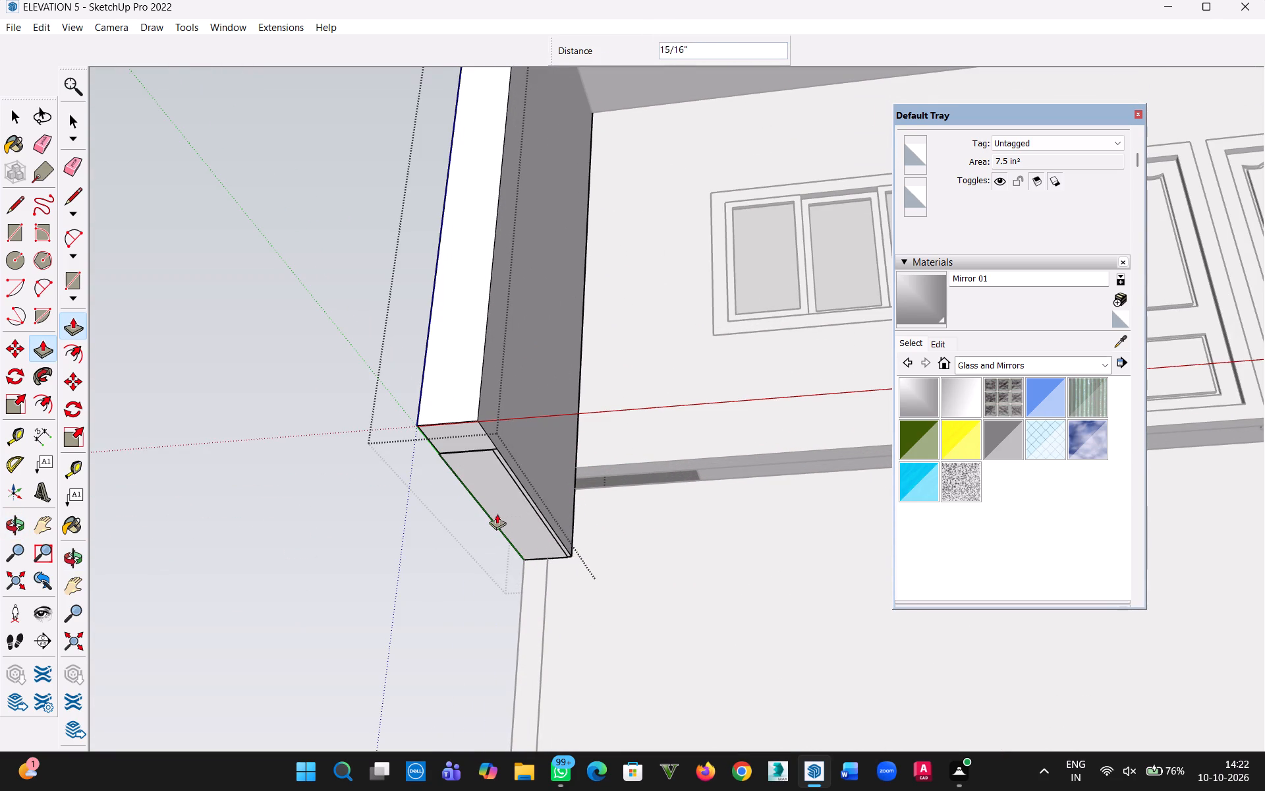
{"action": "scroll", "coordinate": [472, 483], "scroll_direction": "up", "scroll_amount": 8}
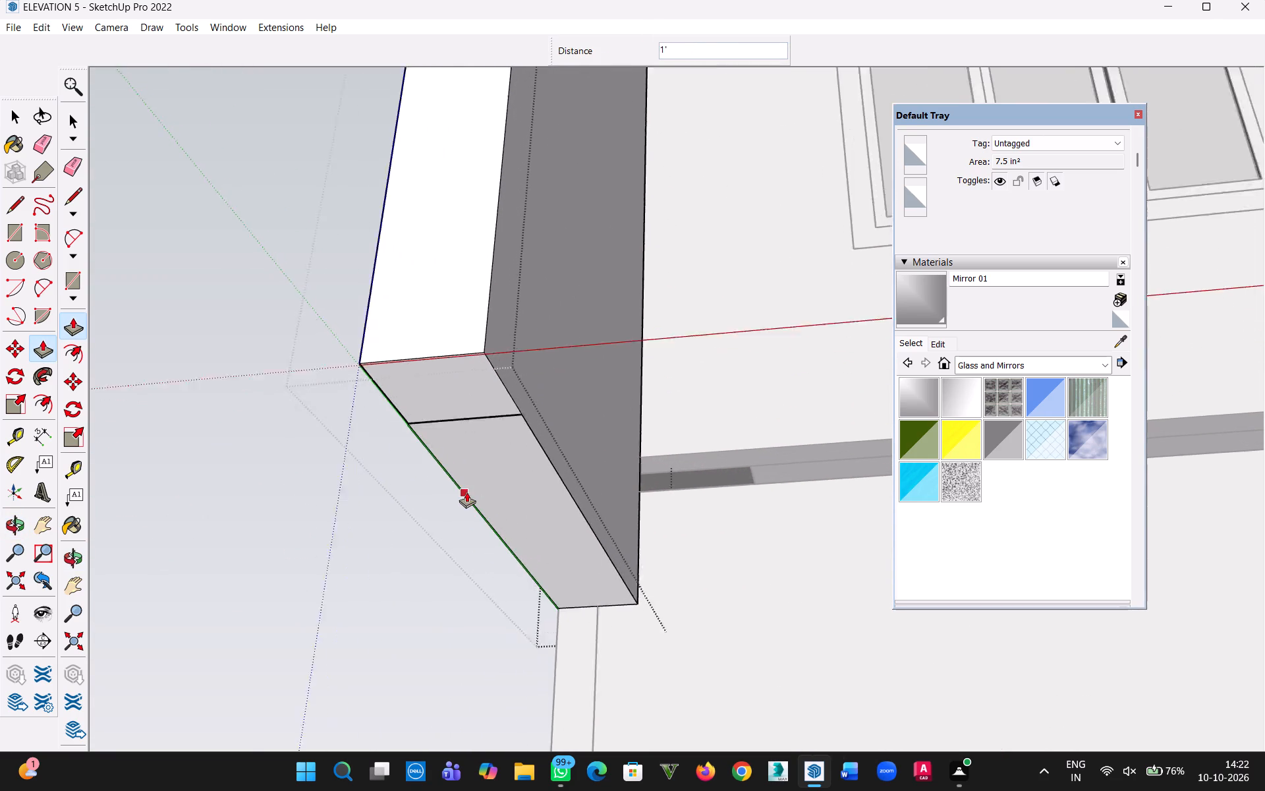
{"action": "scroll", "coordinate": [466, 492], "scroll_direction": "up", "scroll_amount": 7}
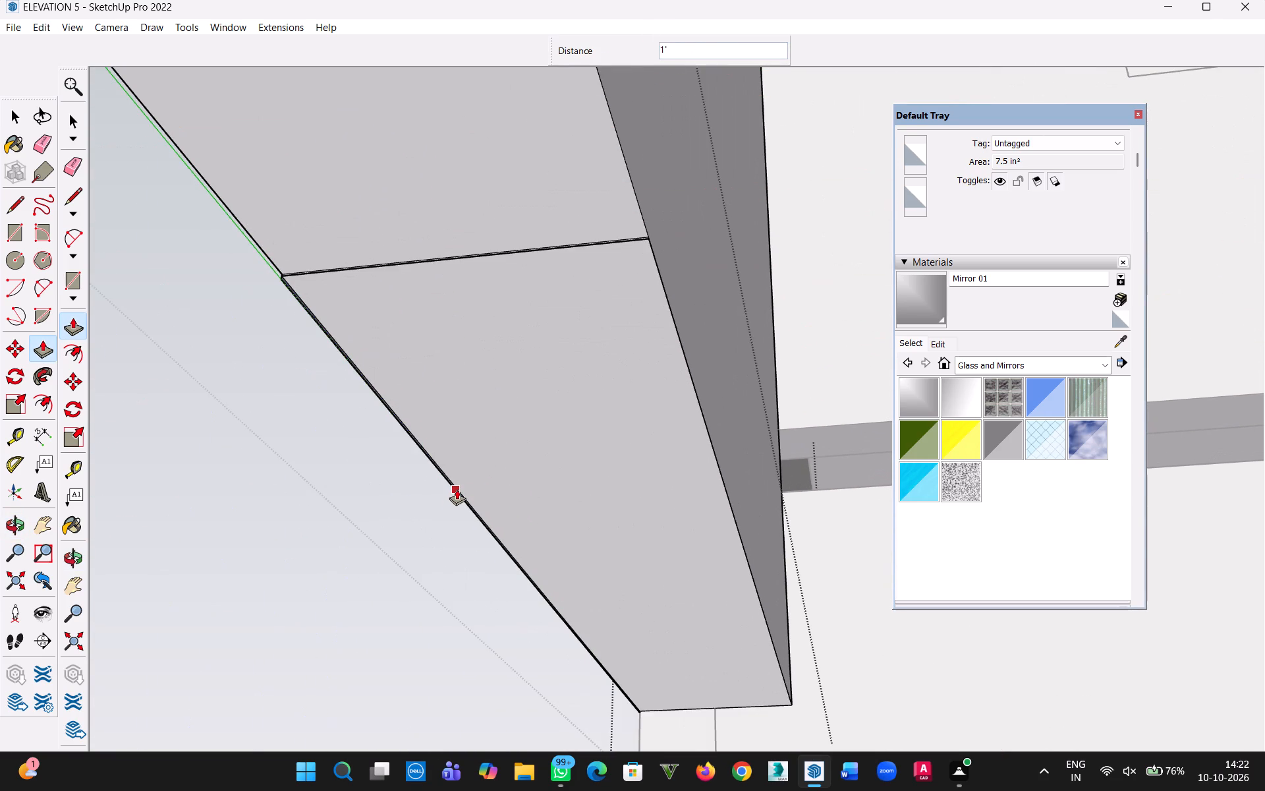
{"action": "left_click", "coordinate": [457, 489]}
Push the remaining thin strip of the step face 1' across the tall pier's underside to level it.
{"action": "left_click", "coordinate": [12, 123]}
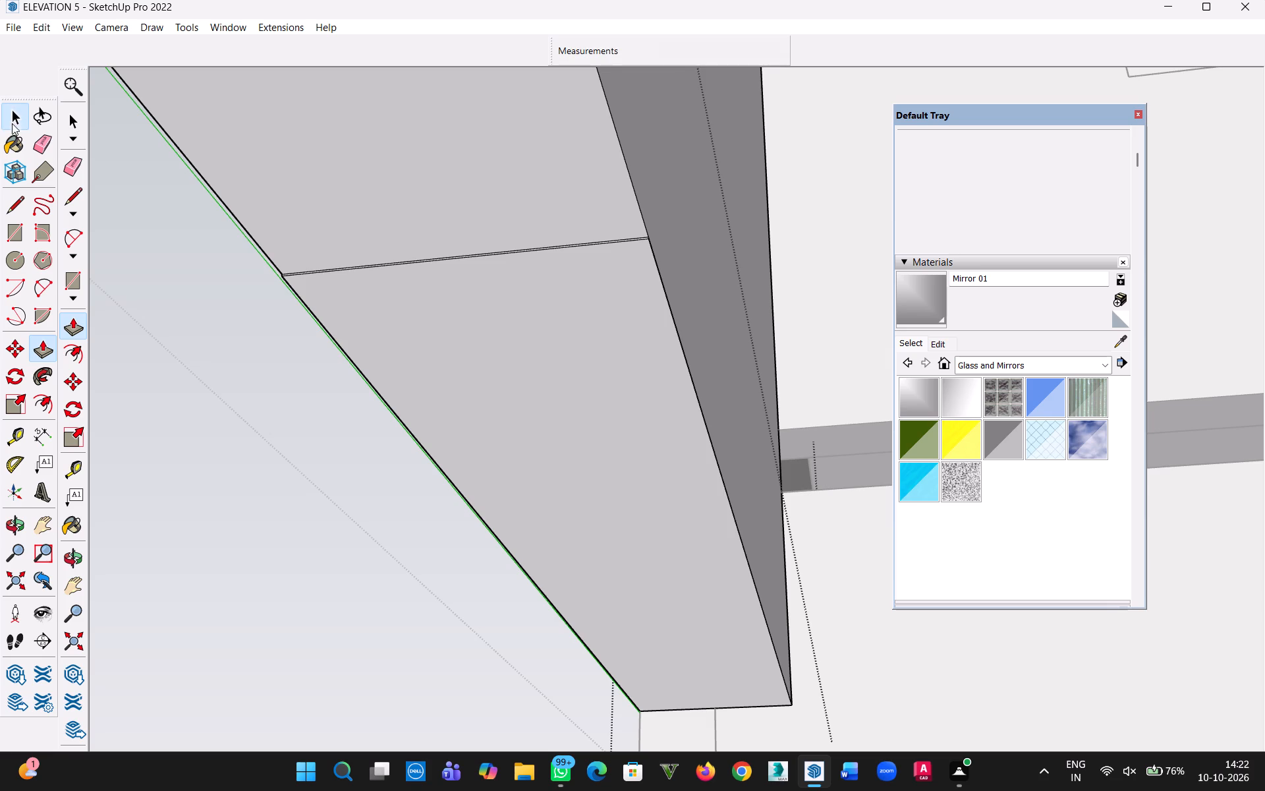
{"action": "middle_click_drag", "start_coordinate": [609, 382], "coordinate": [420, 514]}
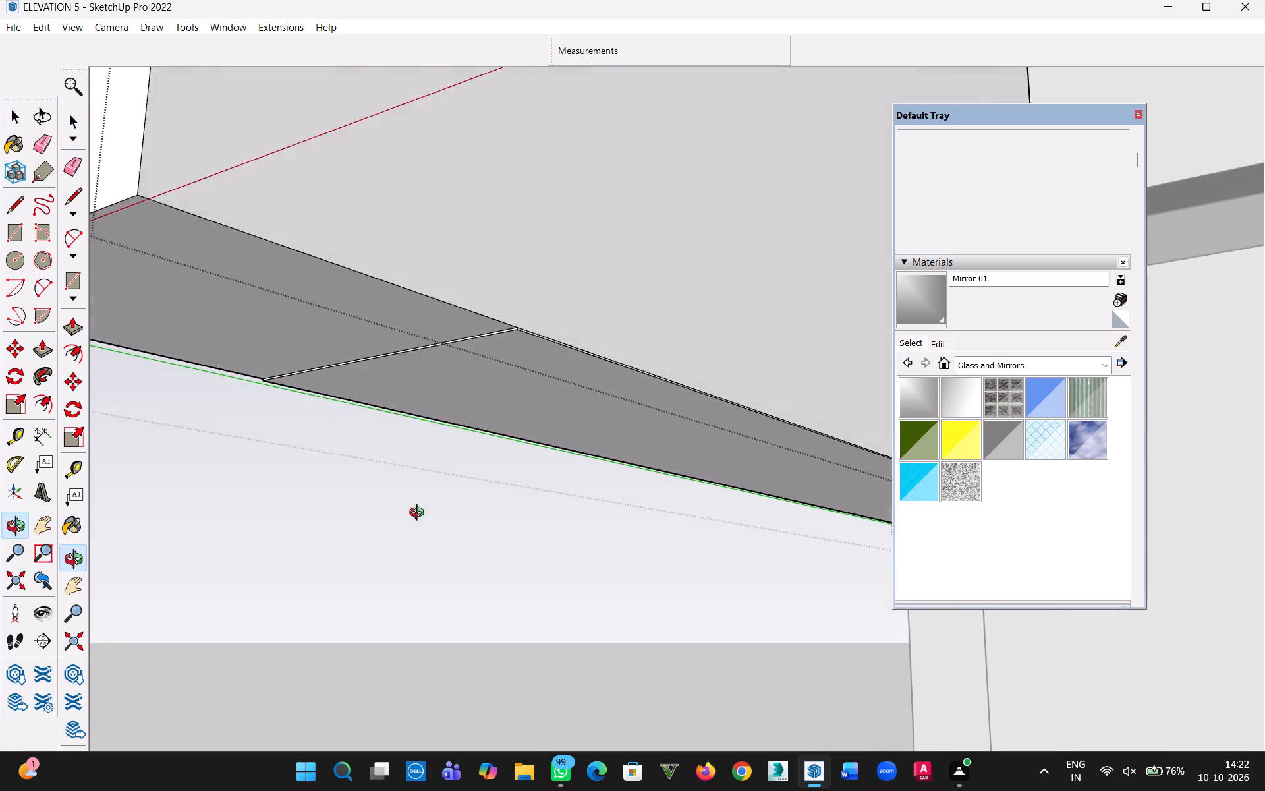
{"action": "middle_click_drag", "start_coordinate": [420, 514], "coordinate": [405, 538]}
{"action": "scroll", "coordinate": [552, 416], "scroll_direction": "up", "scroll_amount": 5}
{"action": "scroll", "coordinate": [571, 332], "scroll_direction": "up", "scroll_amount": 1}
{"action": "middle_click_drag", "start_coordinate": [571, 333], "coordinate": [558, 376]}
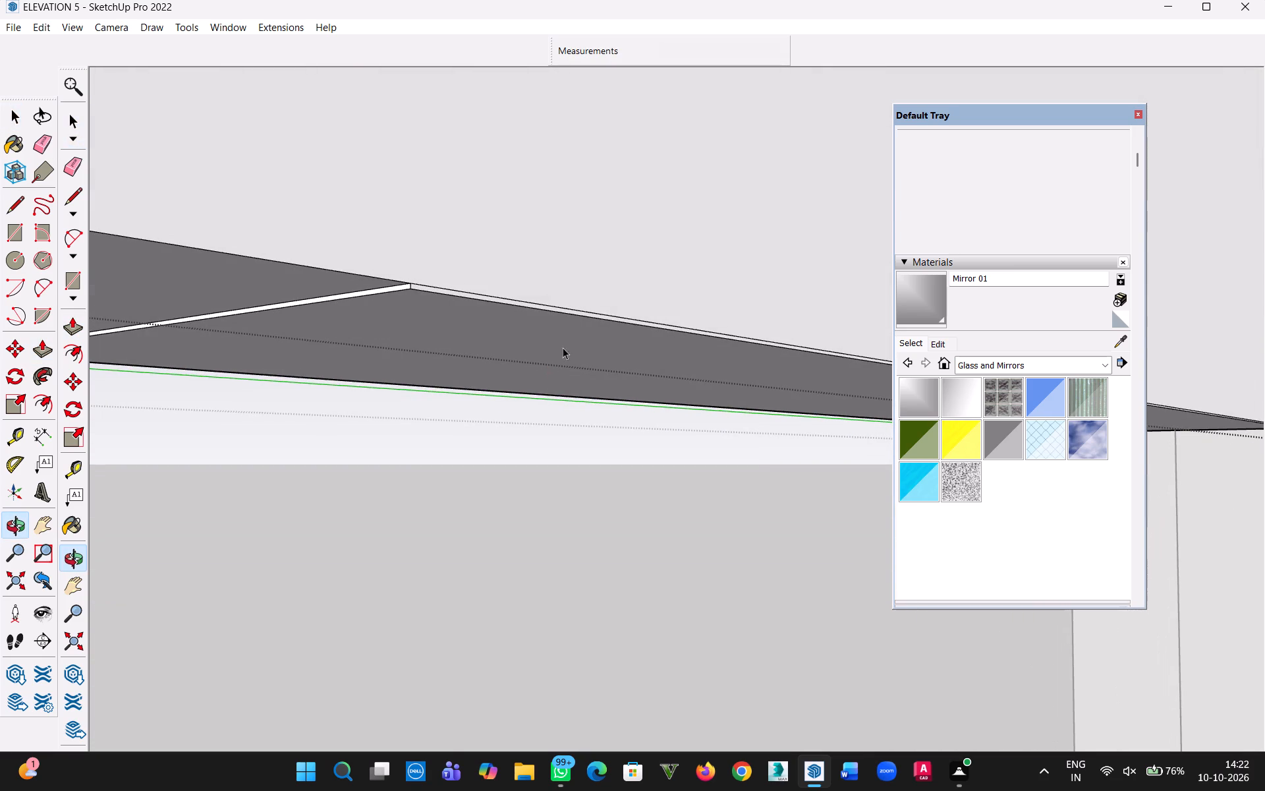
{"action": "key", "text": "p"}
{"action": "left_click", "coordinate": [540, 307]}
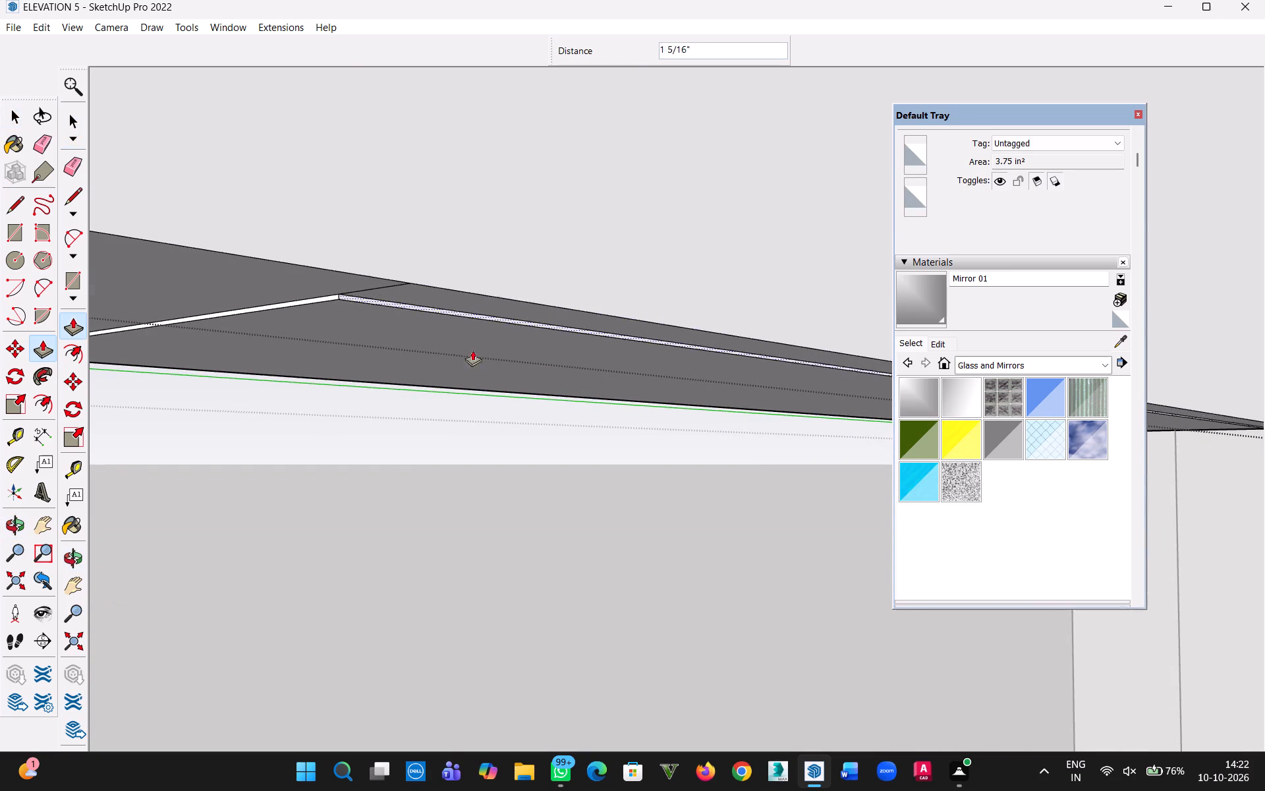
{"action": "middle_click_drag", "start_coordinate": [362, 365], "coordinate": [488, 260]}
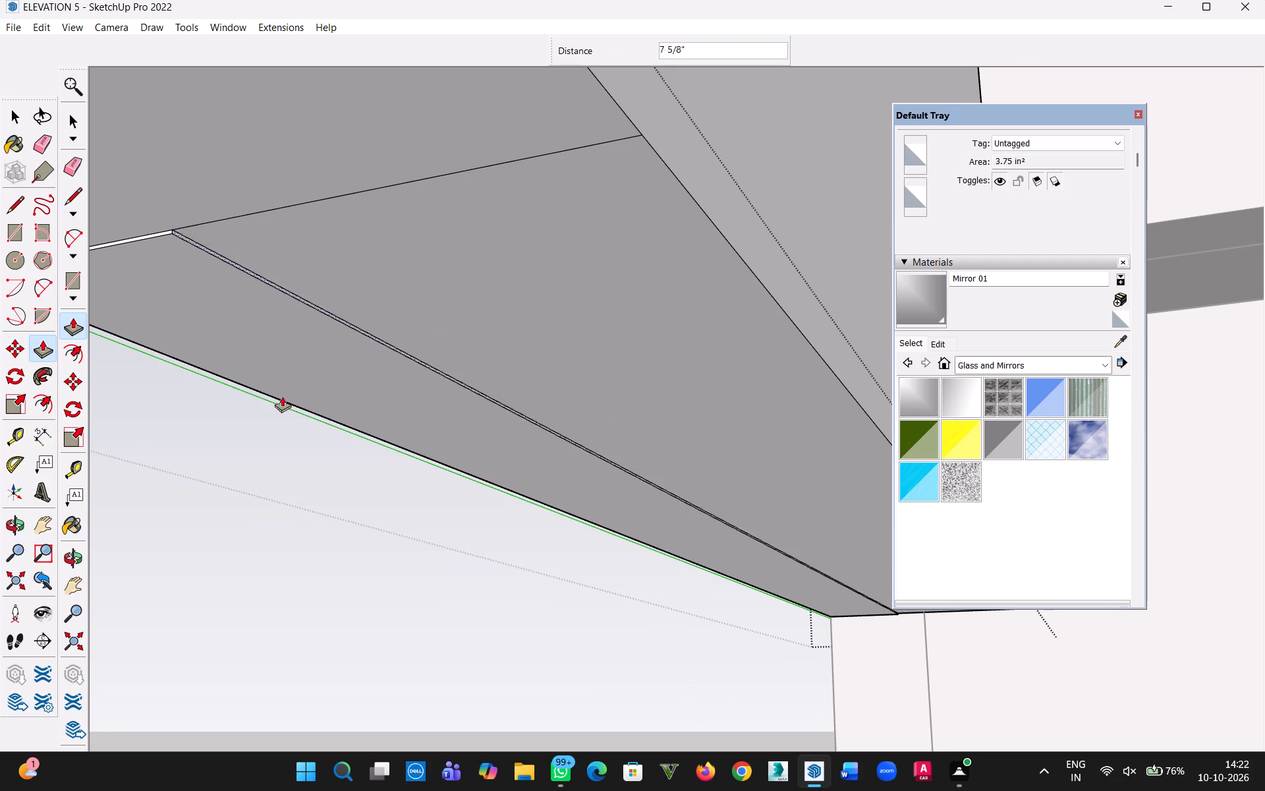
{"action": "left_click", "coordinate": [283, 401]}
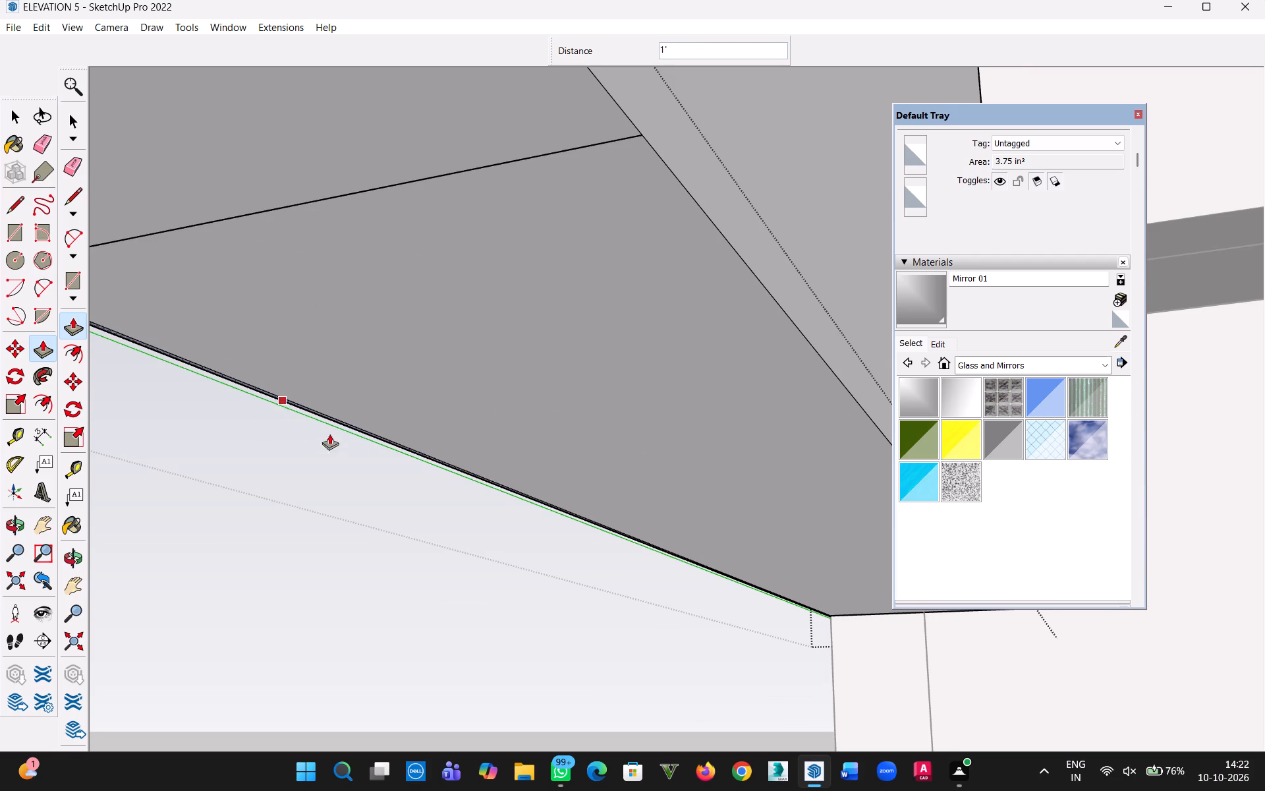
Delete the leftover dividing line across the tall pier's underside and leave the group for editing the pier as a whole.
{"action": "scroll", "coordinate": [544, 405], "scroll_direction": "down", "scroll_amount": 8}
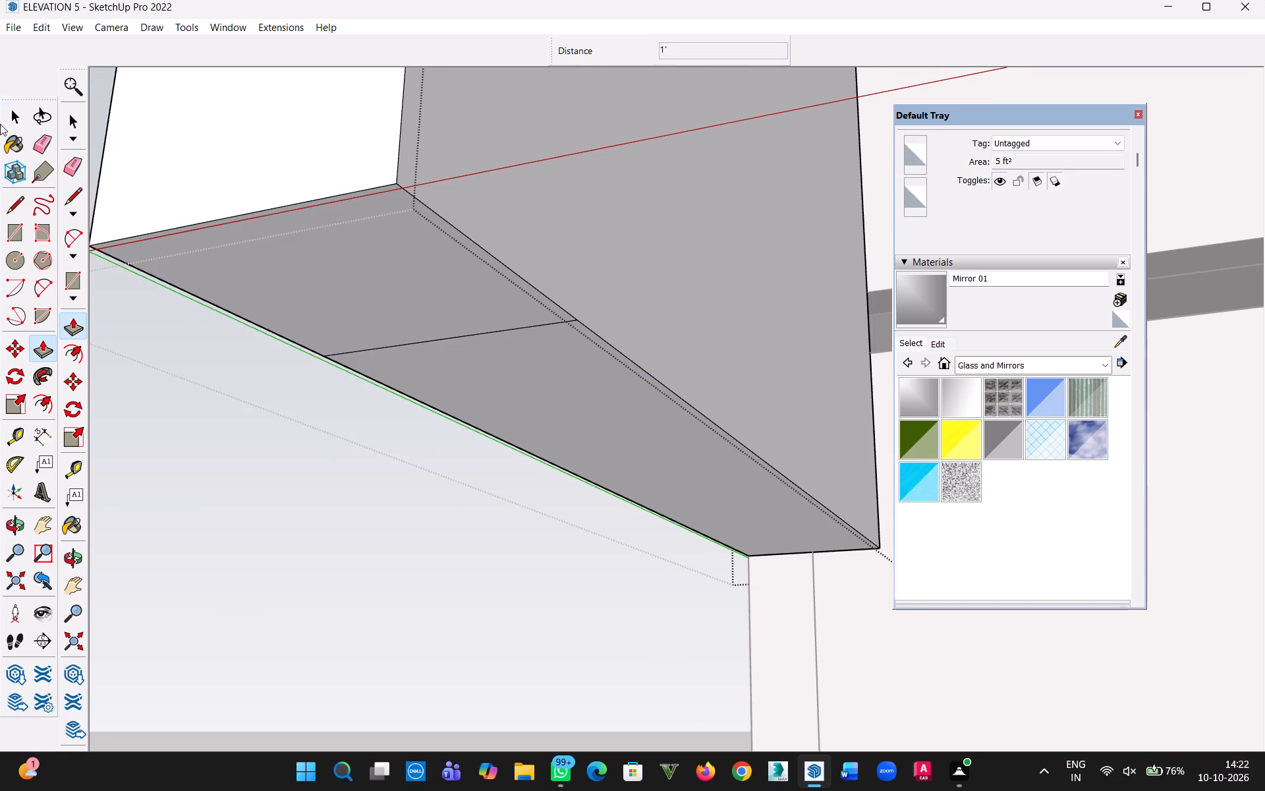
{"action": "left_click", "coordinate": [10, 120]}
{"action": "left_click", "coordinate": [481, 337]}
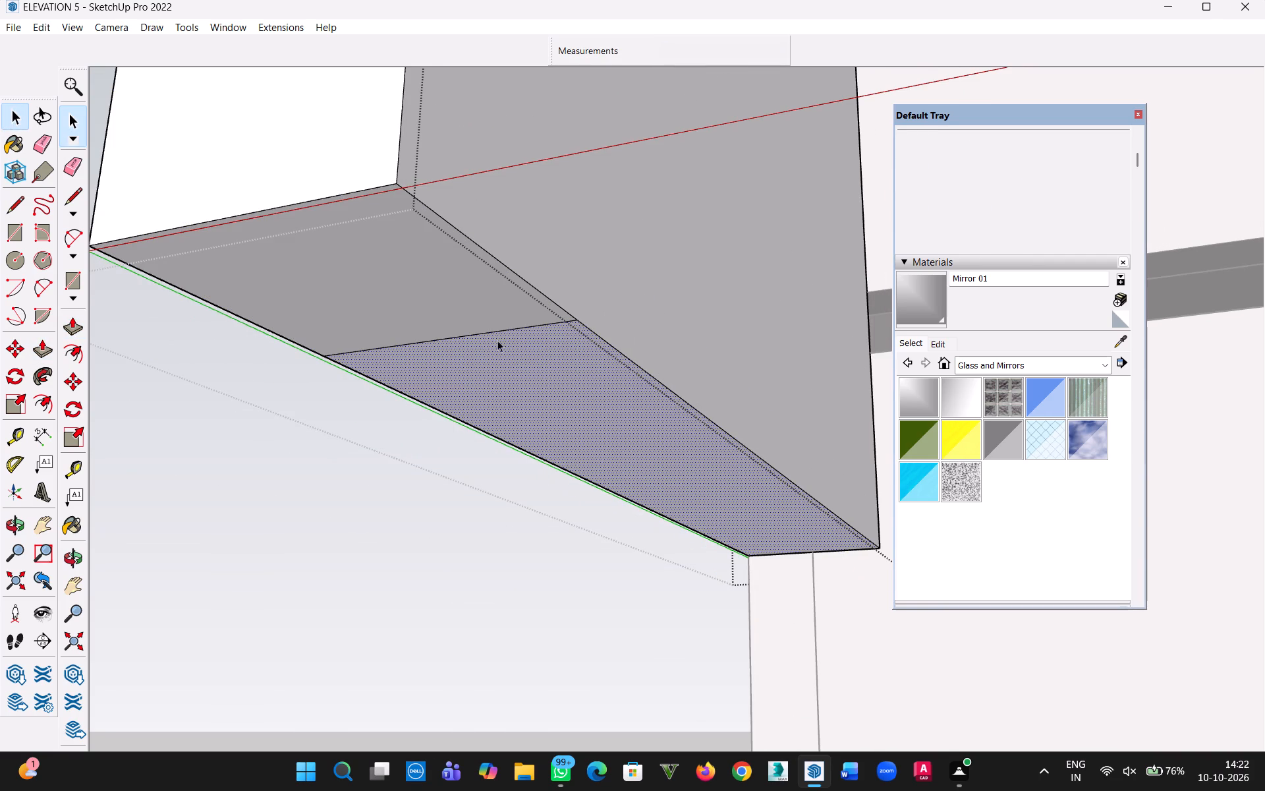
{"action": "left_click", "coordinate": [492, 334]}
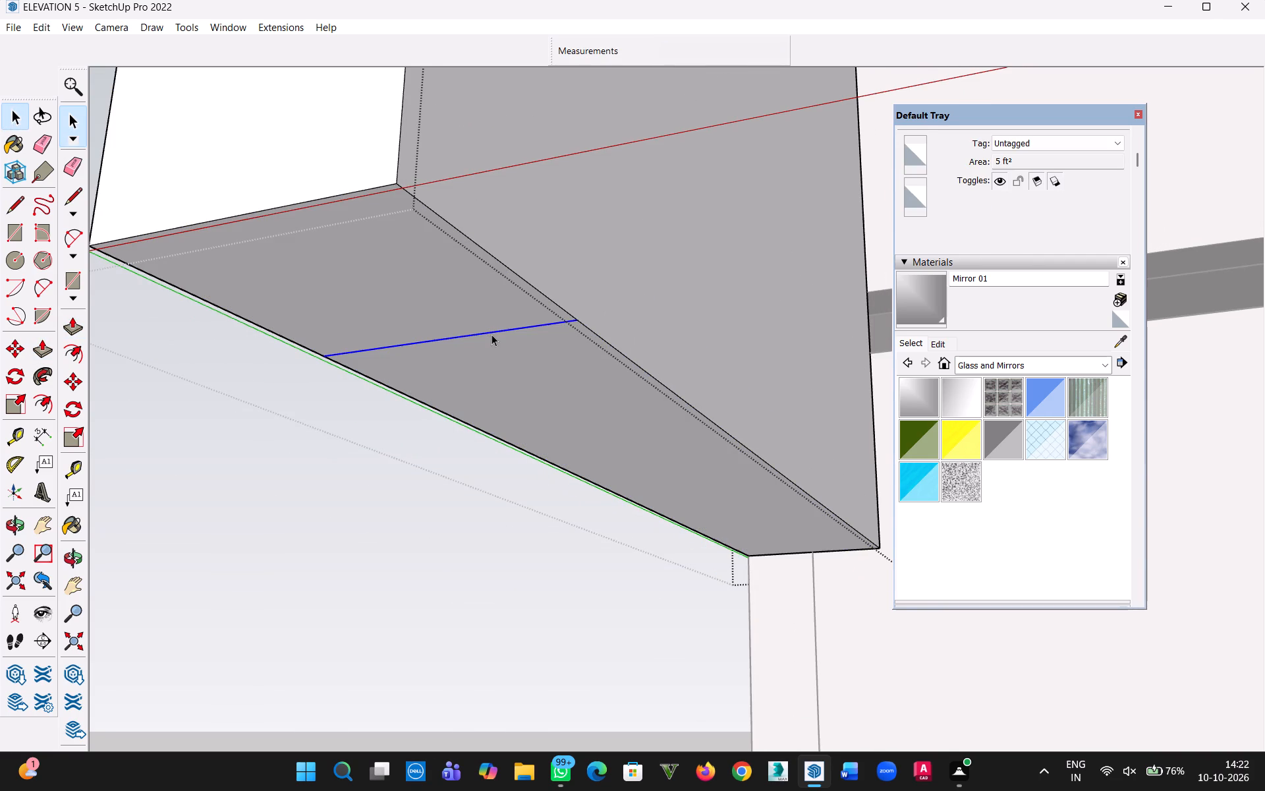
{"action": "key", "text": "Delete"}
{"action": "left_click", "coordinate": [527, 378]}
{"action": "left_click", "coordinate": [677, 395]}
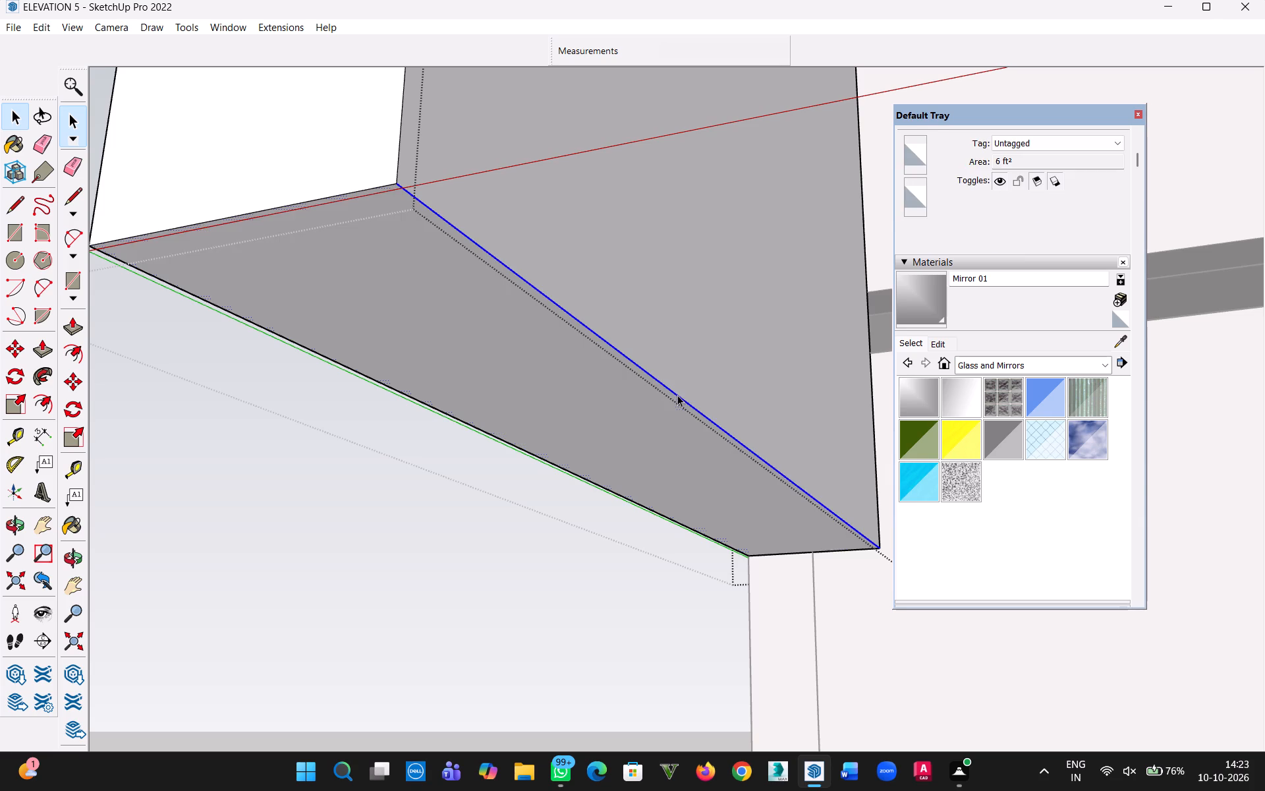
{"action": "left_click", "coordinate": [298, 614]}
{"action": "left_click", "coordinate": [563, 386]}
Examine the underside of the pier at the facade's opposite end, inspecting its connected faces and edges inside its group.
{"action": "scroll", "coordinate": [562, 394], "scroll_direction": "down", "scroll_amount": 2}
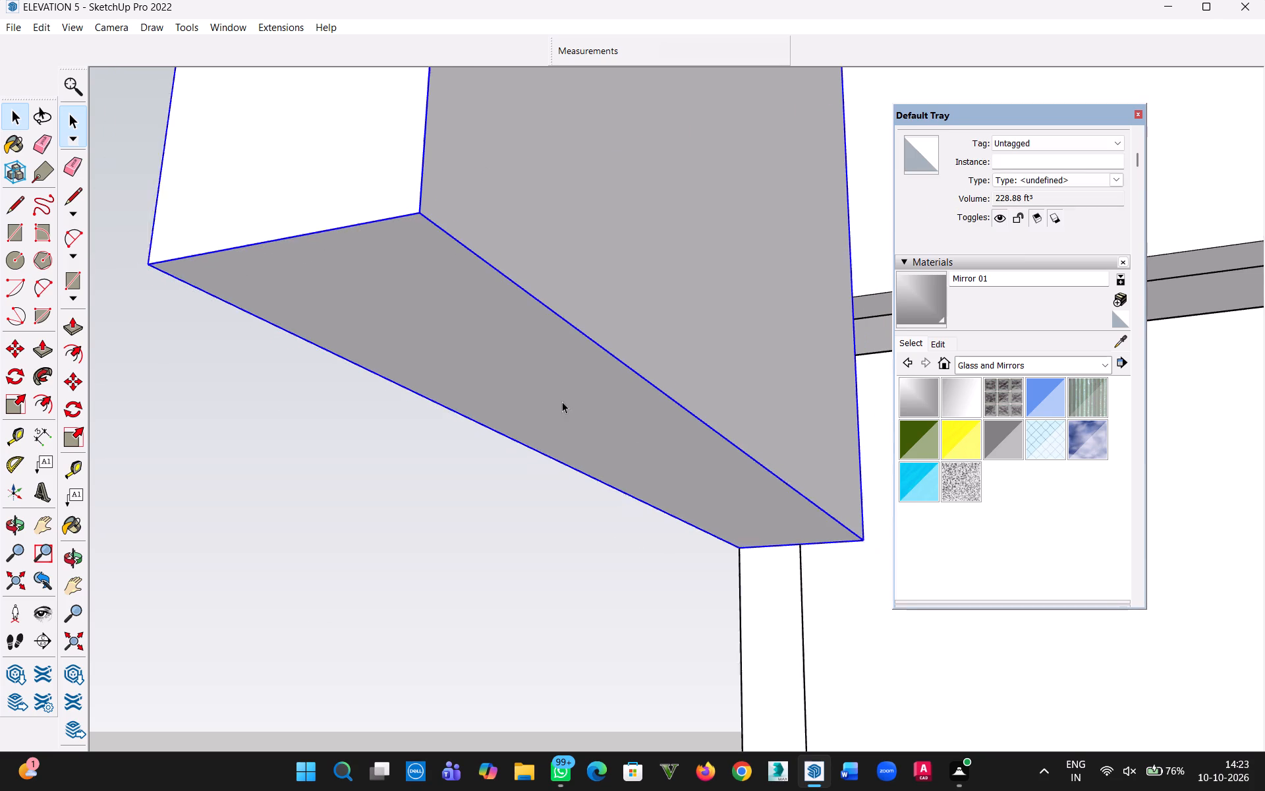
{"action": "scroll", "coordinate": [562, 401], "scroll_direction": "down", "scroll_amount": 20}
{"action": "scroll", "coordinate": [562, 401], "scroll_direction": "down", "scroll_amount": 4}
{"action": "key", "text": "h"}
{"action": "left_click_drag", "start_coordinate": [689, 428], "coordinate": [268, 445]}
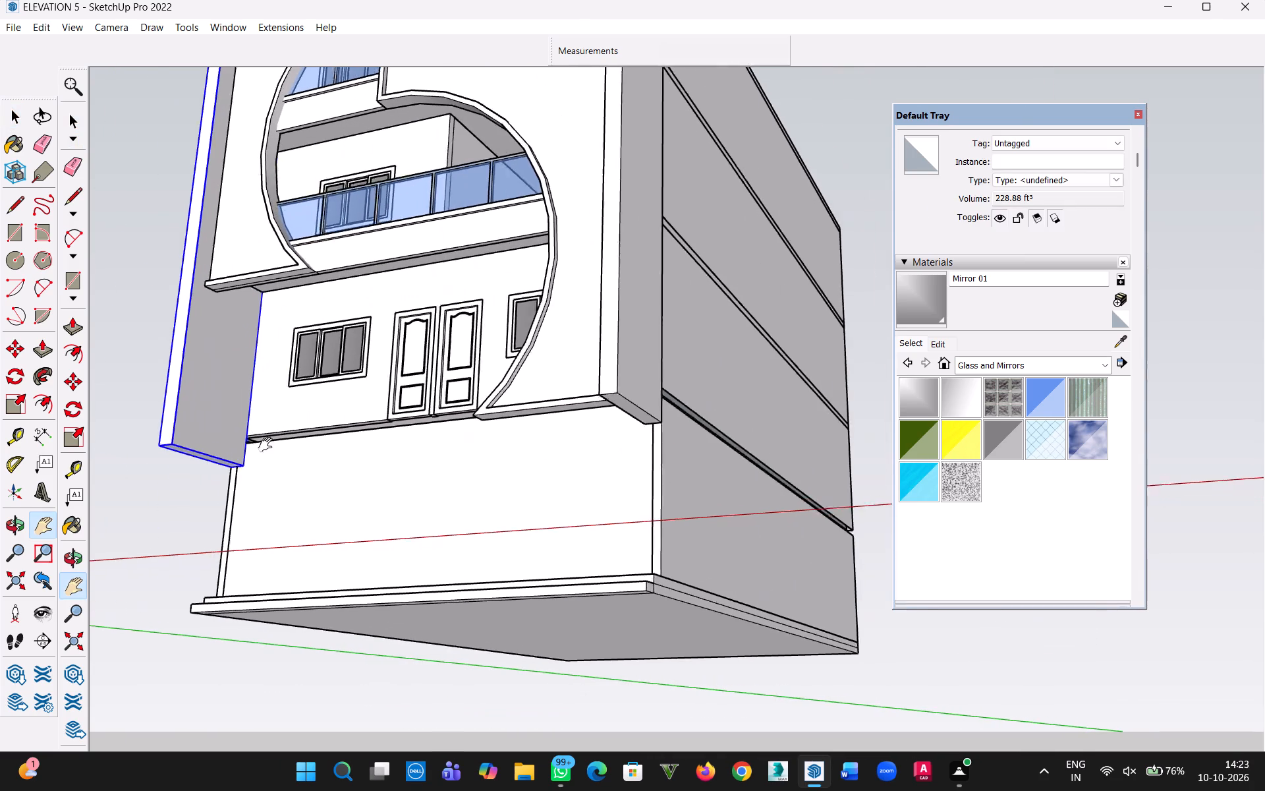
{"action": "left_click_drag", "start_coordinate": [268, 445], "coordinate": [233, 449]}
{"action": "scroll", "coordinate": [561, 253], "scroll_direction": "down", "scroll_amount": 10}
{"action": "middle_click_drag", "start_coordinate": [526, 254], "coordinate": [555, 287]}
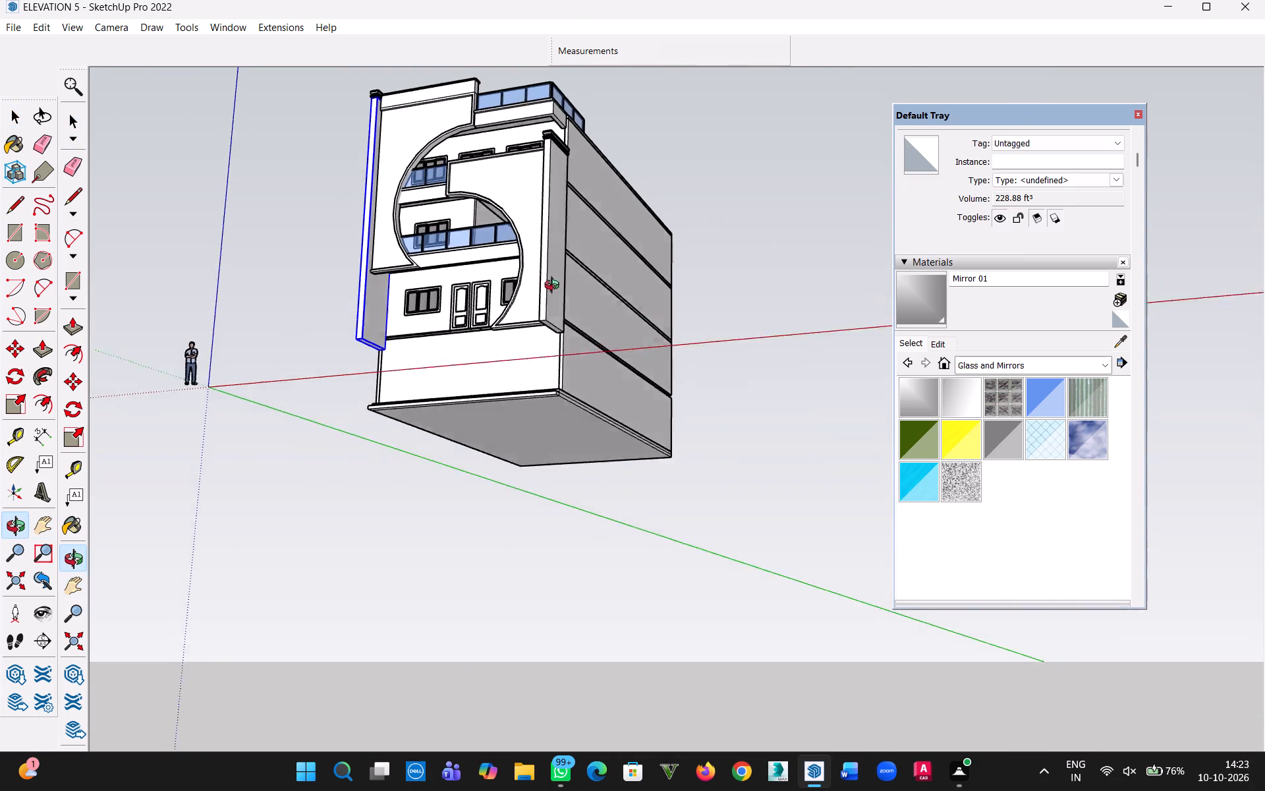
{"action": "middle_click_drag", "start_coordinate": [555, 287], "coordinate": [579, 367]}
{"action": "scroll", "coordinate": [586, 314], "scroll_direction": "up", "scroll_amount": 8}
{"action": "middle_click_drag", "start_coordinate": [551, 328], "coordinate": [544, 141]}
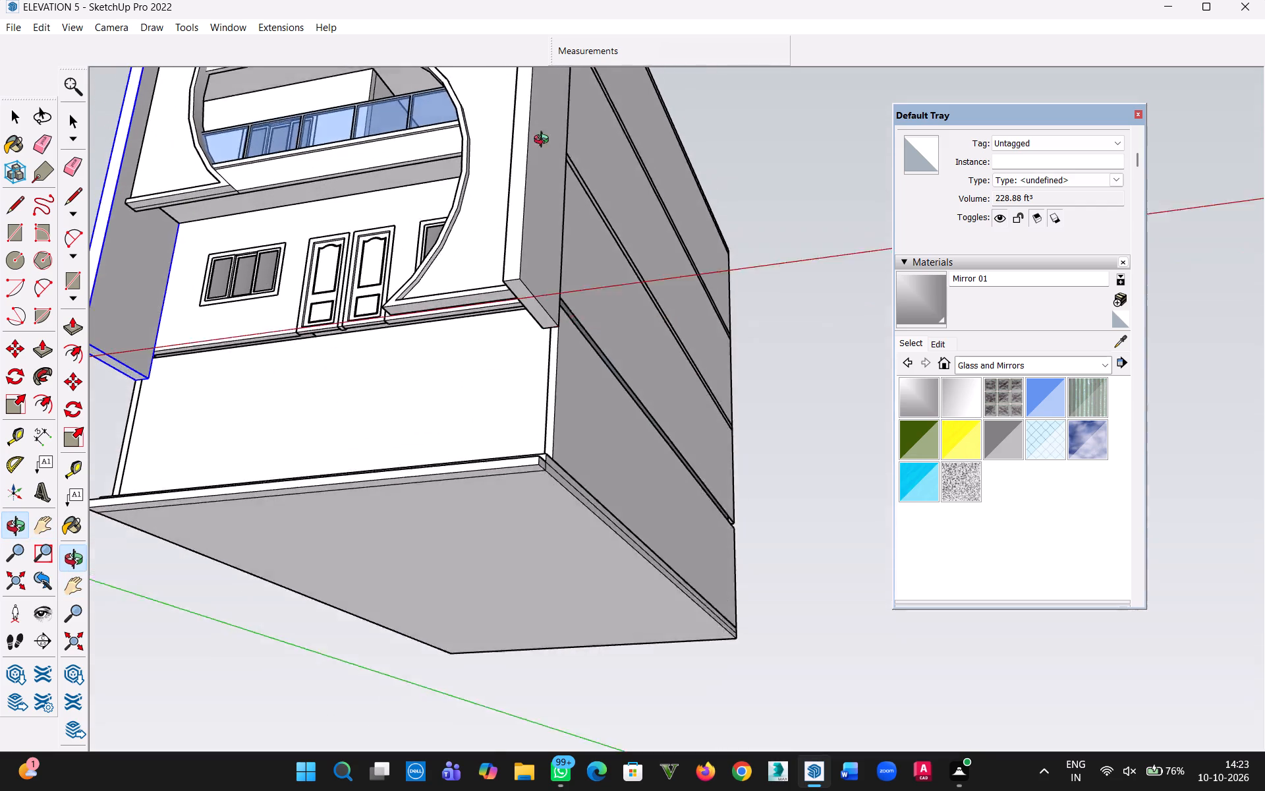
{"action": "middle_click_drag", "start_coordinate": [544, 141], "coordinate": [546, 126]}
{"action": "scroll", "coordinate": [559, 252], "scroll_direction": "up", "scroll_amount": 10}
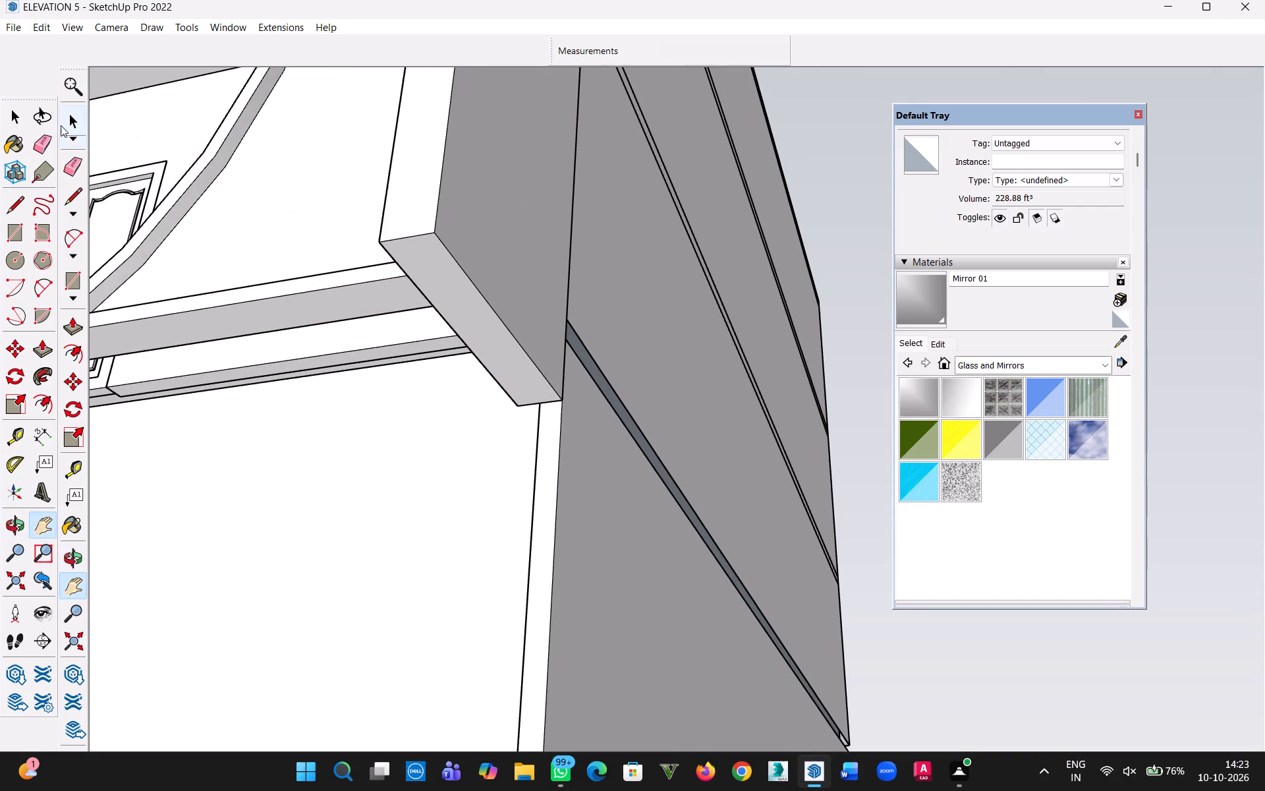
{"action": "left_click", "coordinate": [14, 124]}
{"action": "triple_click", "coordinate": [428, 272]}
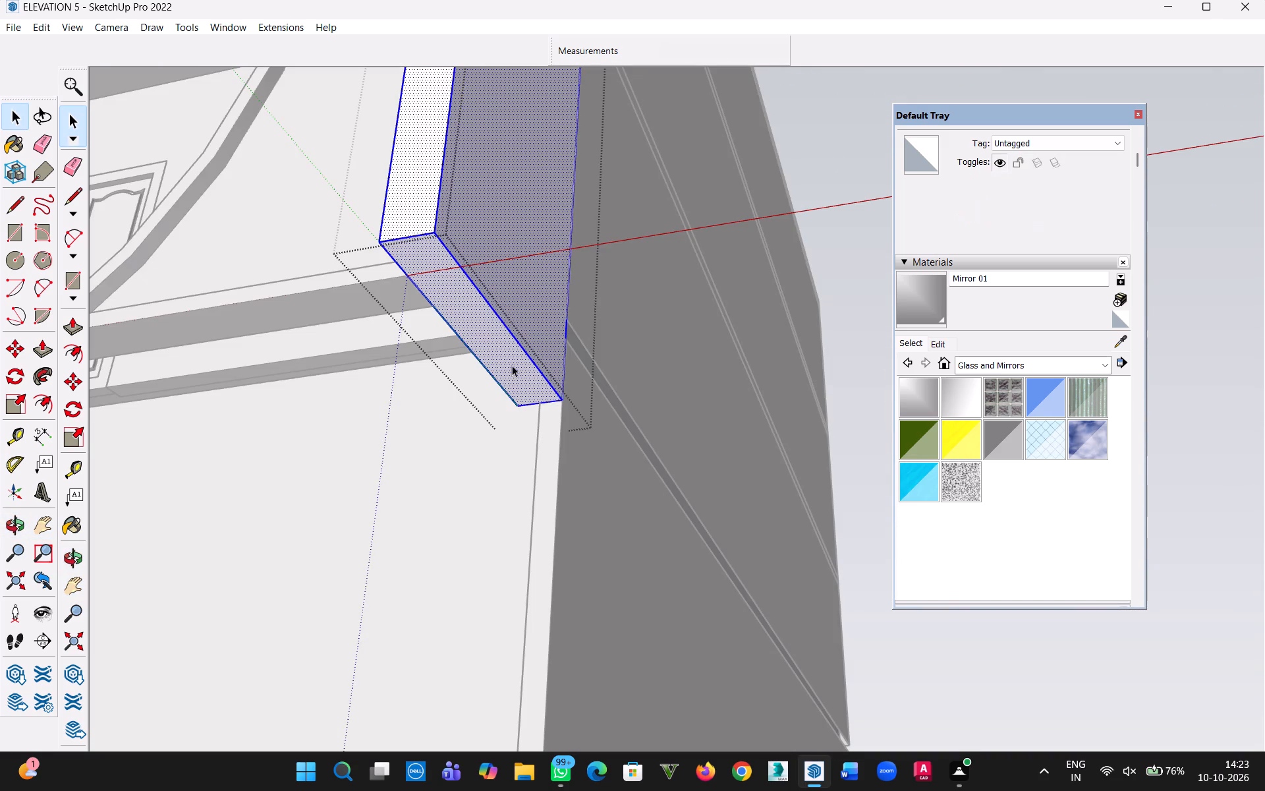
{"action": "scroll", "coordinate": [506, 357], "scroll_direction": "down", "scroll_amount": 7}
{"action": "middle_click_drag", "start_coordinate": [455, 319], "coordinate": [738, 425]}
{"action": "scroll", "coordinate": [235, 330], "scroll_direction": "down", "scroll_amount": 12}
{"action": "key", "text": "h"}
{"action": "left_click_drag", "start_coordinate": [246, 411], "coordinate": [708, 430]}
{"action": "middle_click_drag", "start_coordinate": [508, 287], "coordinate": [429, 402]}
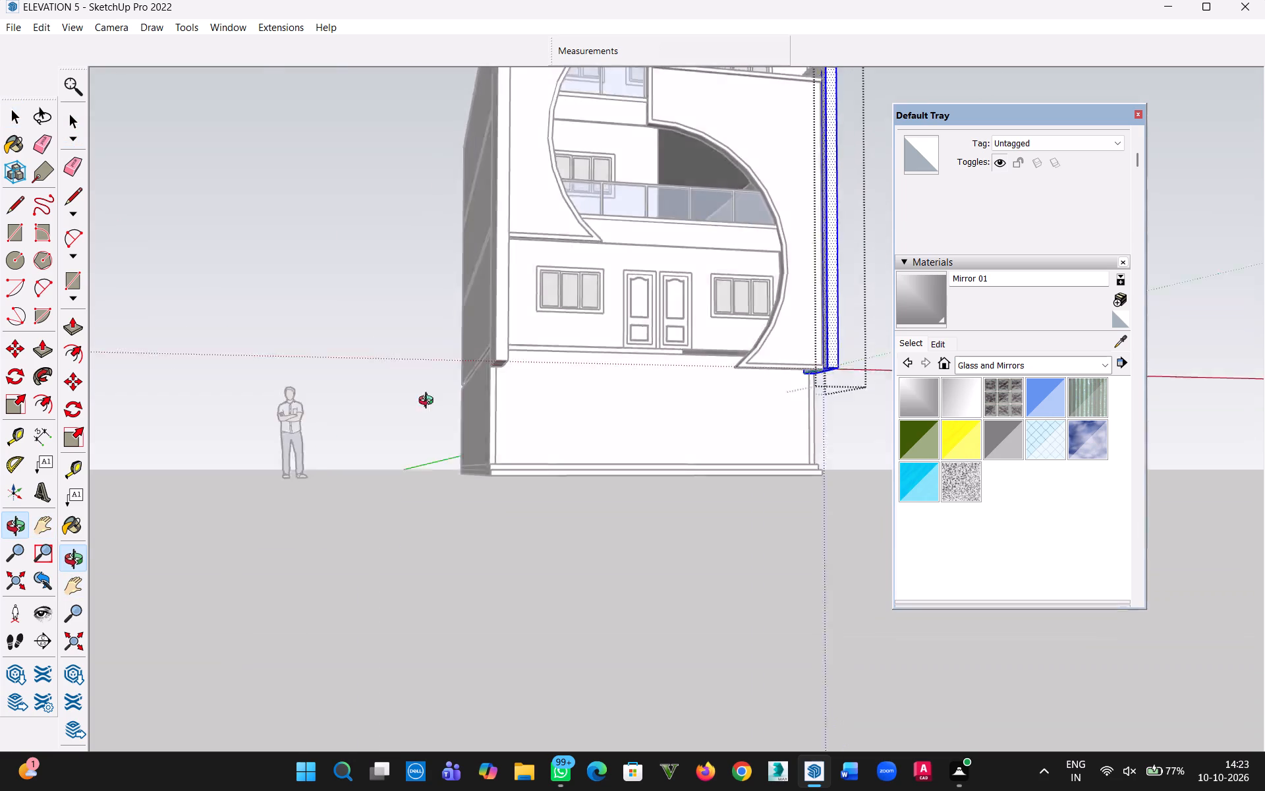
{"action": "middle_click_drag", "start_coordinate": [429, 402], "coordinate": [286, 511]}
{"action": "left_click", "coordinate": [20, 111]}
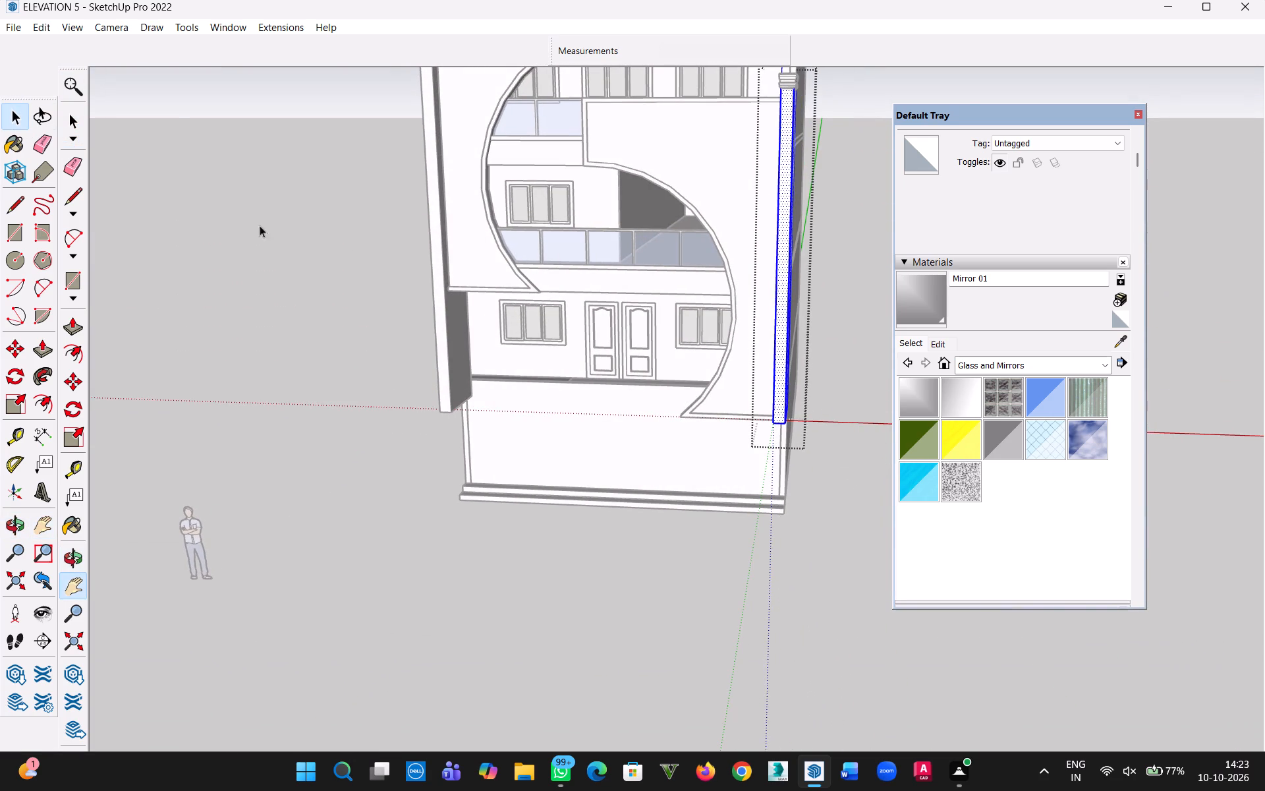
{"action": "left_click", "coordinate": [293, 258]}
Open the tall pier's group and copy its front and two side bottom edges 38' 1 3/4" up to the cap's underside.
{"action": "scroll", "coordinate": [513, 372], "scroll_direction": "up", "scroll_amount": 8}
{"action": "middle_click_drag", "start_coordinate": [353, 378], "coordinate": [340, 28]}
{"action": "double_click", "coordinate": [418, 421]}
{"action": "middle_click_drag", "start_coordinate": [397, 430], "coordinate": [438, 513]}
{"action": "scroll", "coordinate": [400, 437], "scroll_direction": "up", "scroll_amount": 6}
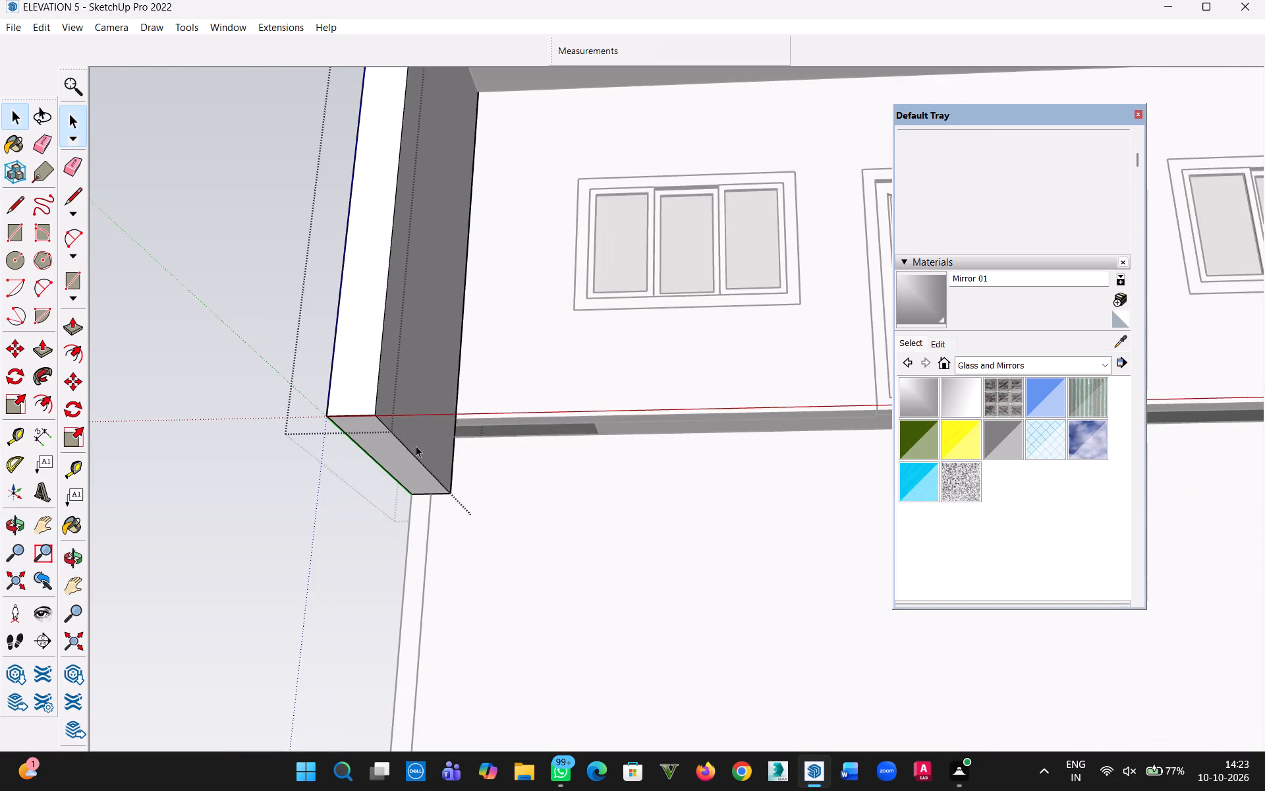
{"action": "scroll", "coordinate": [416, 446], "scroll_direction": "up", "scroll_amount": 2}
{"action": "left_click", "coordinate": [403, 450], "text": "ctrl"}
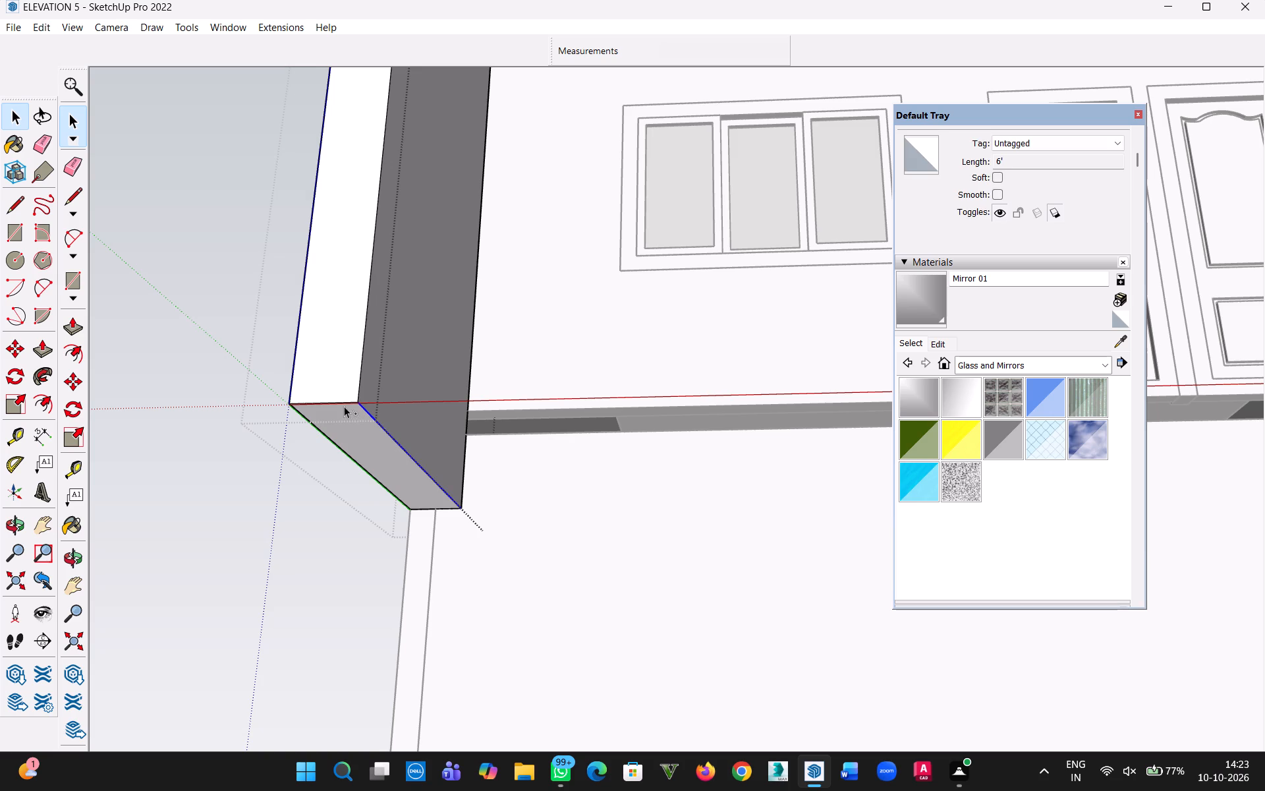
{"action": "left_click", "coordinate": [338, 403], "text": "ctrl"}
{"action": "middle_click_drag", "start_coordinate": [358, 458], "coordinate": [634, 505]}
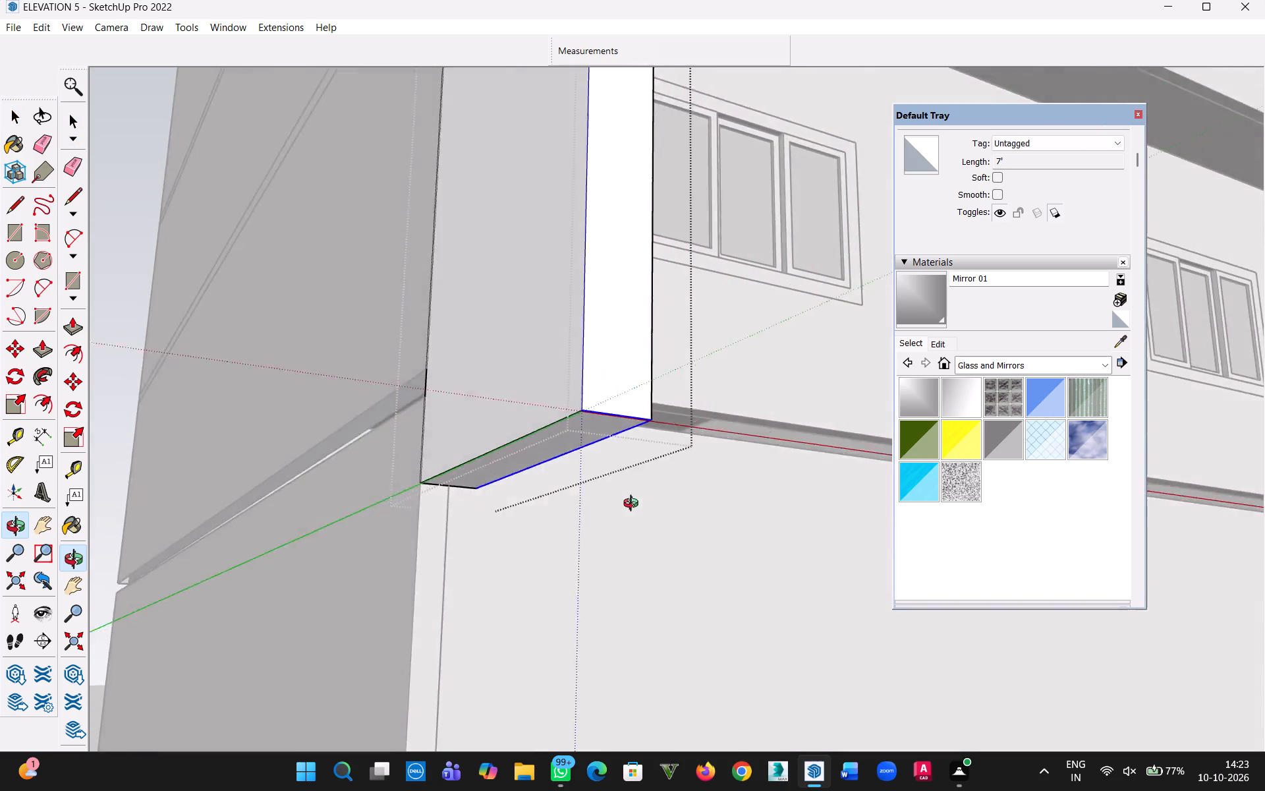
{"action": "middle_click_drag", "start_coordinate": [634, 505], "coordinate": [644, 553]}
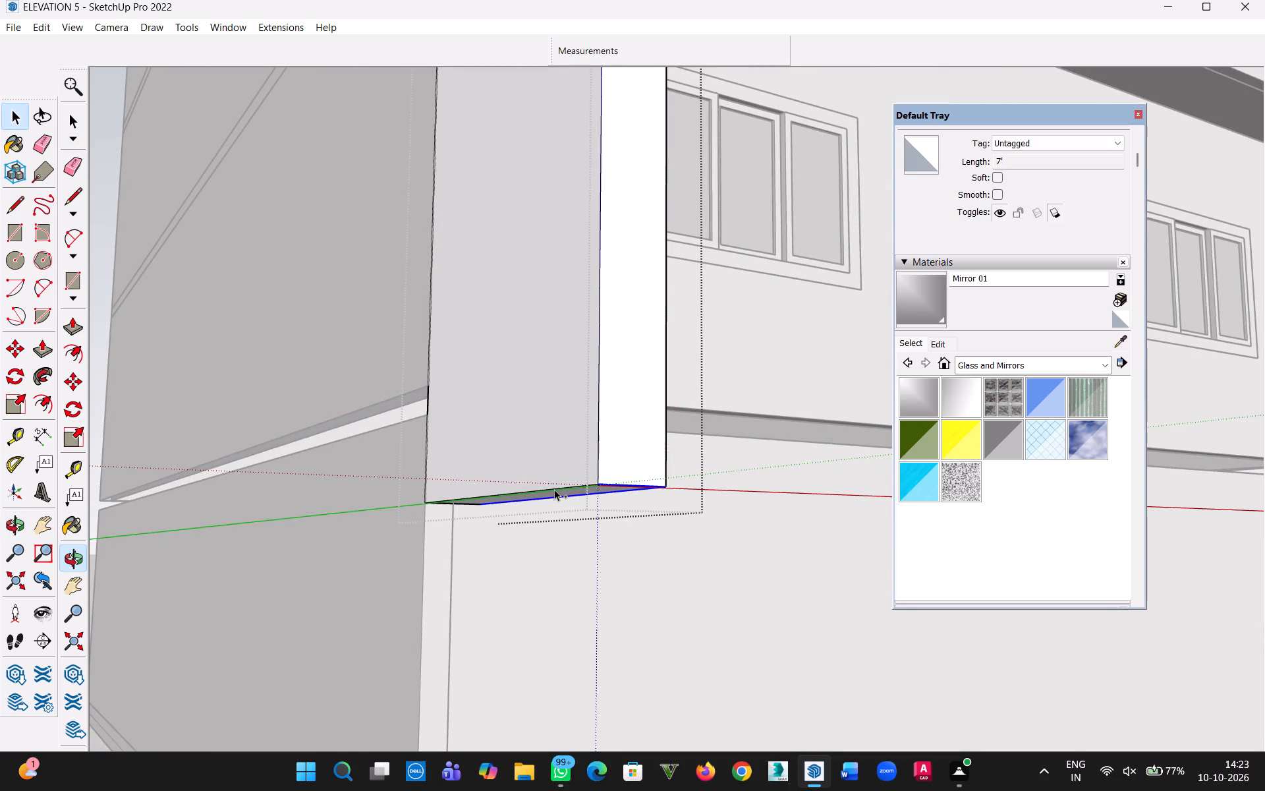
{"action": "left_click", "coordinate": [554, 489], "text": "ctrl"}
{"action": "middle_click_drag", "start_coordinate": [644, 490], "coordinate": [523, 566]}
{"action": "key", "text": "m"}
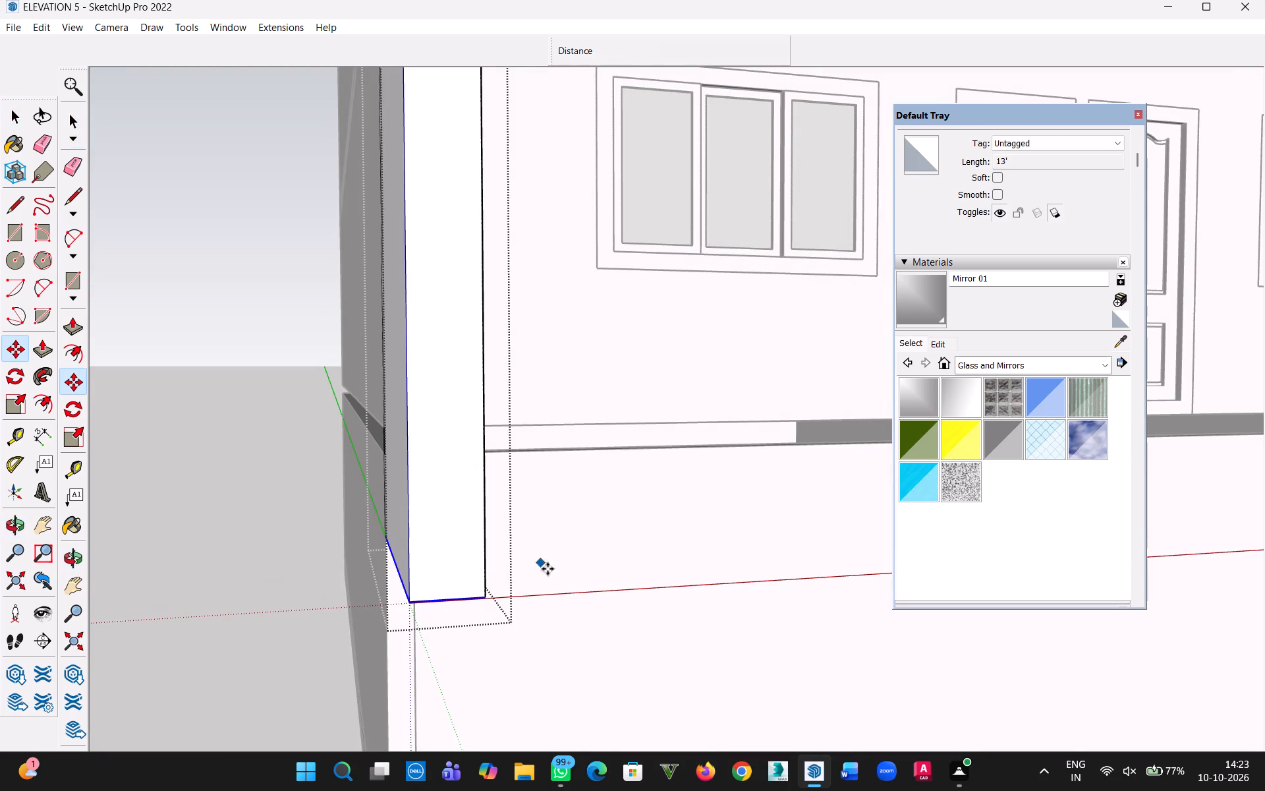
{"action": "left_click", "coordinate": [447, 600]}
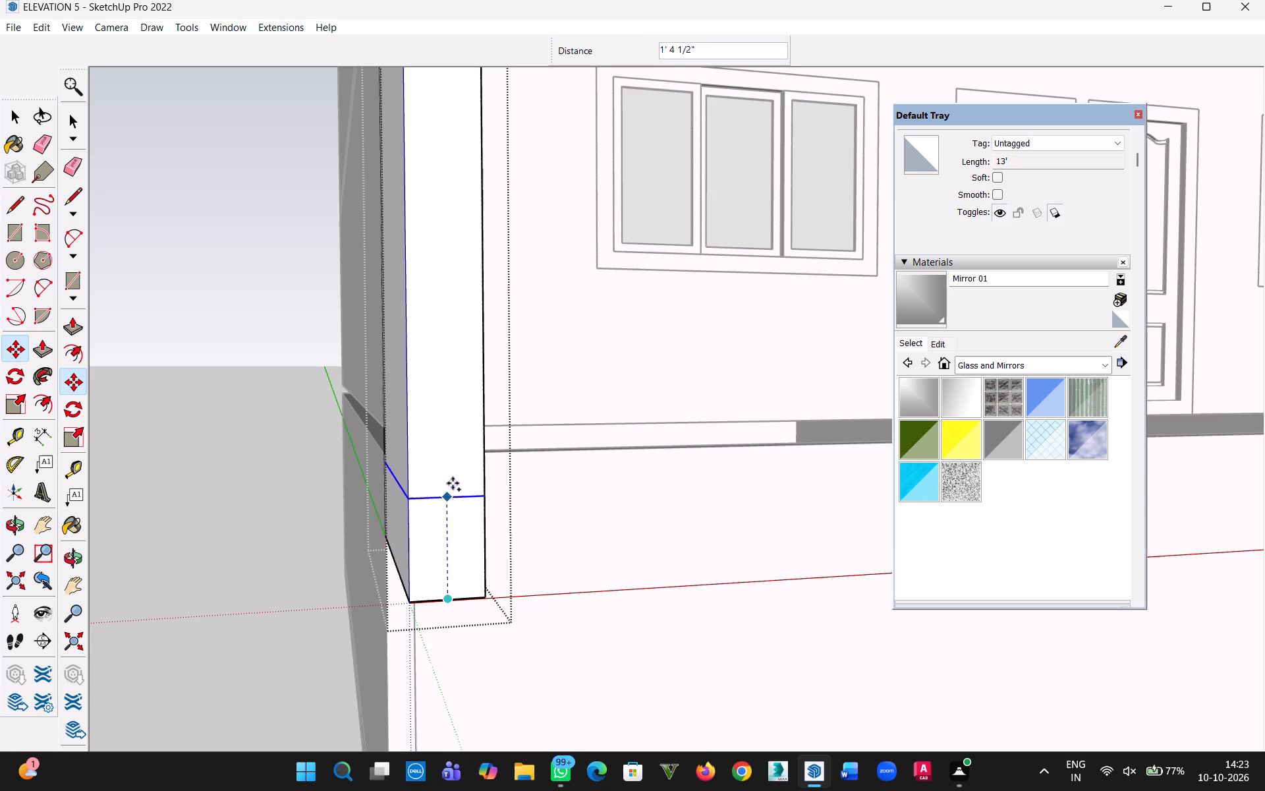
{"action": "key", "text": "h"}
{"action": "left_click_drag", "start_coordinate": [439, 390], "coordinate": [457, 693]}
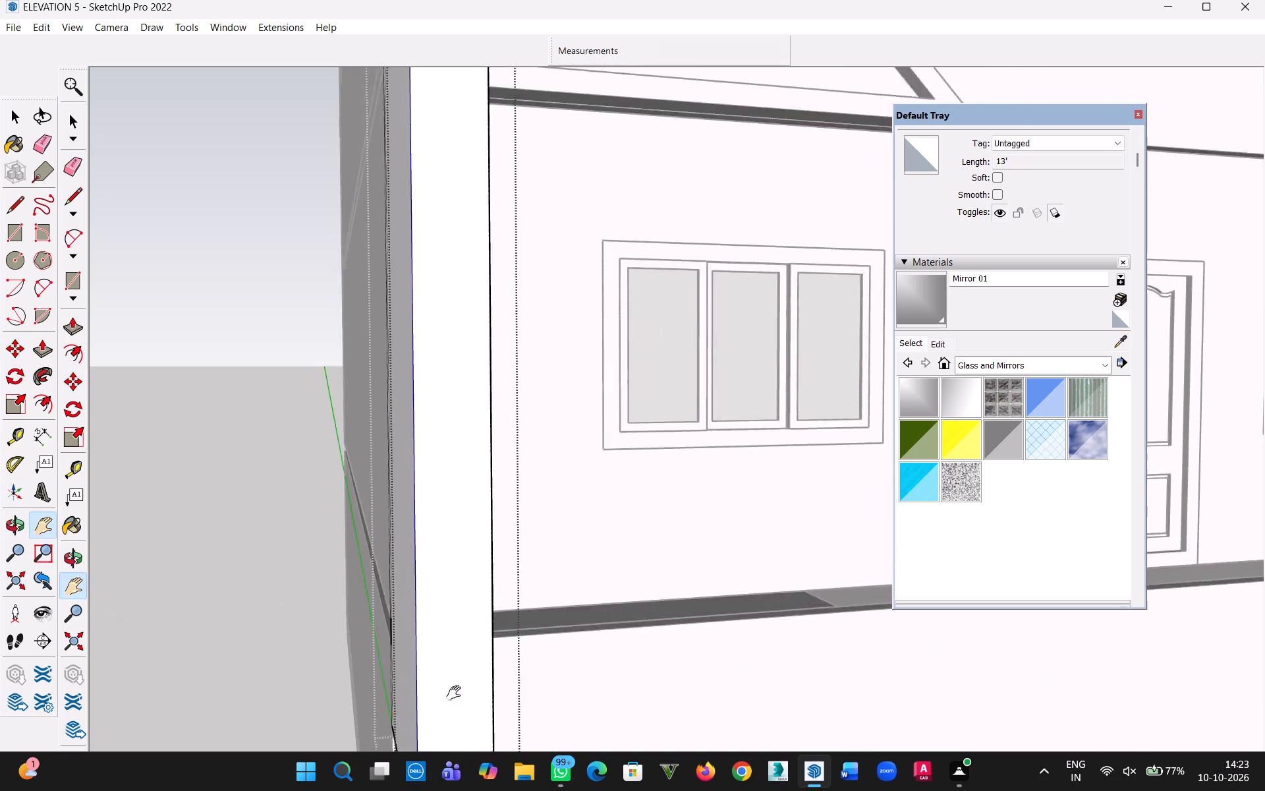
{"action": "left_click_drag", "start_coordinate": [457, 693], "coordinate": [464, 779]}
{"action": "scroll", "coordinate": [499, 283], "scroll_direction": "down", "scroll_amount": 14}
{"action": "left_click_drag", "start_coordinate": [465, 200], "coordinate": [453, 610]}
{"action": "left_click_drag", "start_coordinate": [484, 191], "coordinate": [478, 449]}
{"action": "key", "text": "Escape"}
{"action": "scroll", "coordinate": [445, 337], "scroll_direction": "up", "scroll_amount": 7}
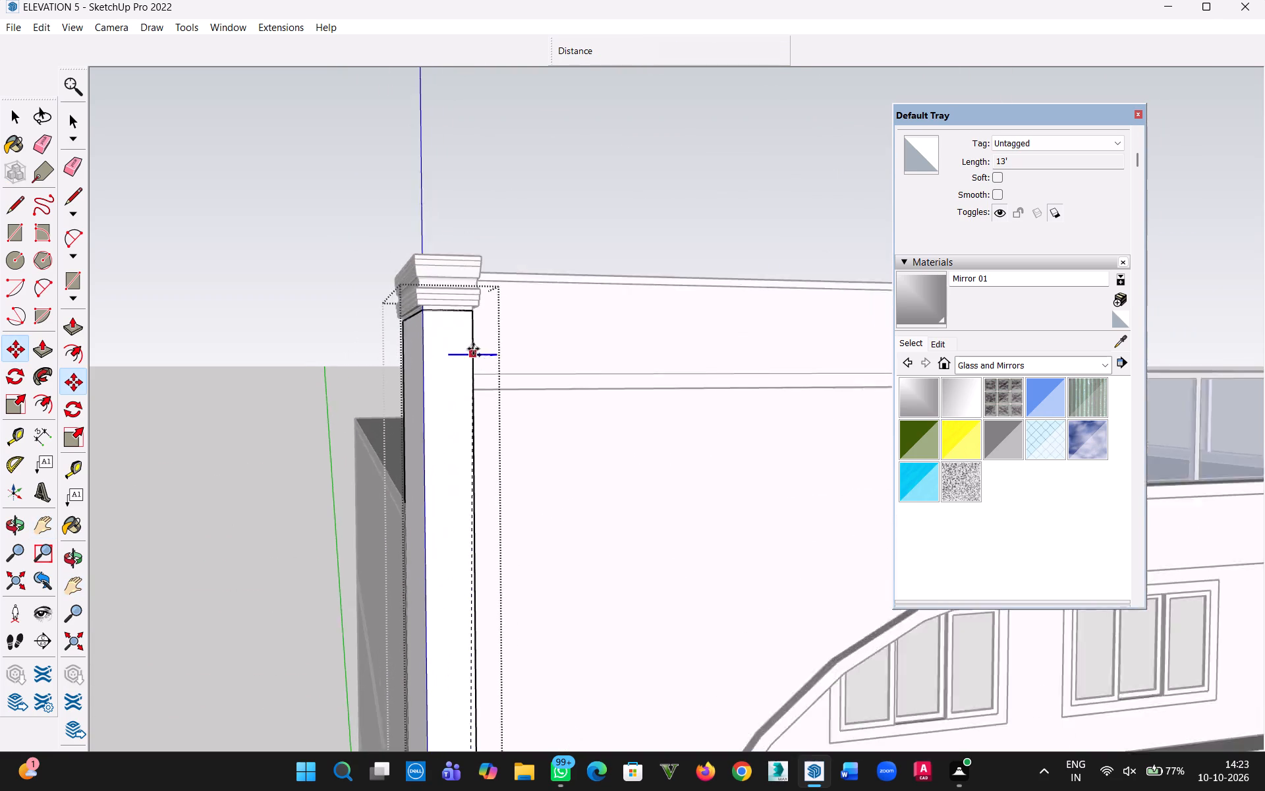
{"action": "scroll", "coordinate": [473, 349], "scroll_direction": "up", "scroll_amount": 6}
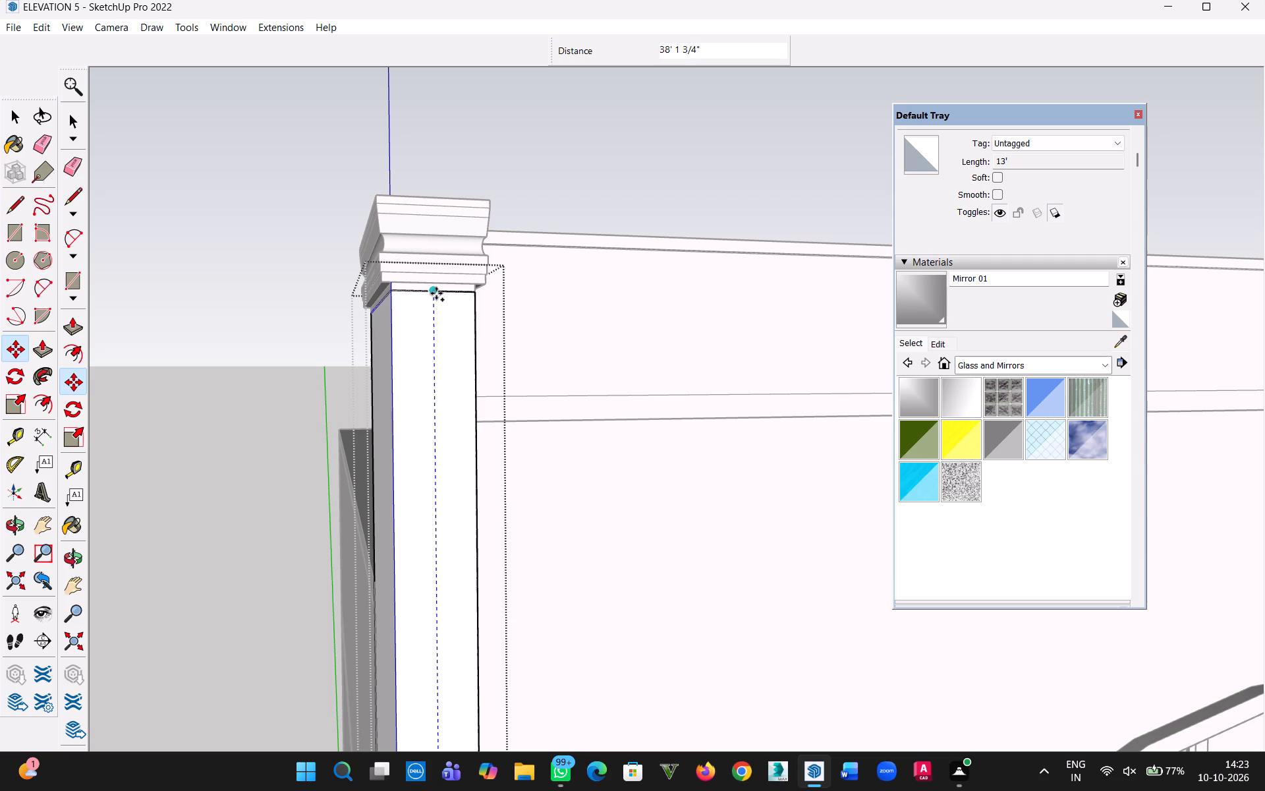
{"action": "left_click", "coordinate": [436, 293]}
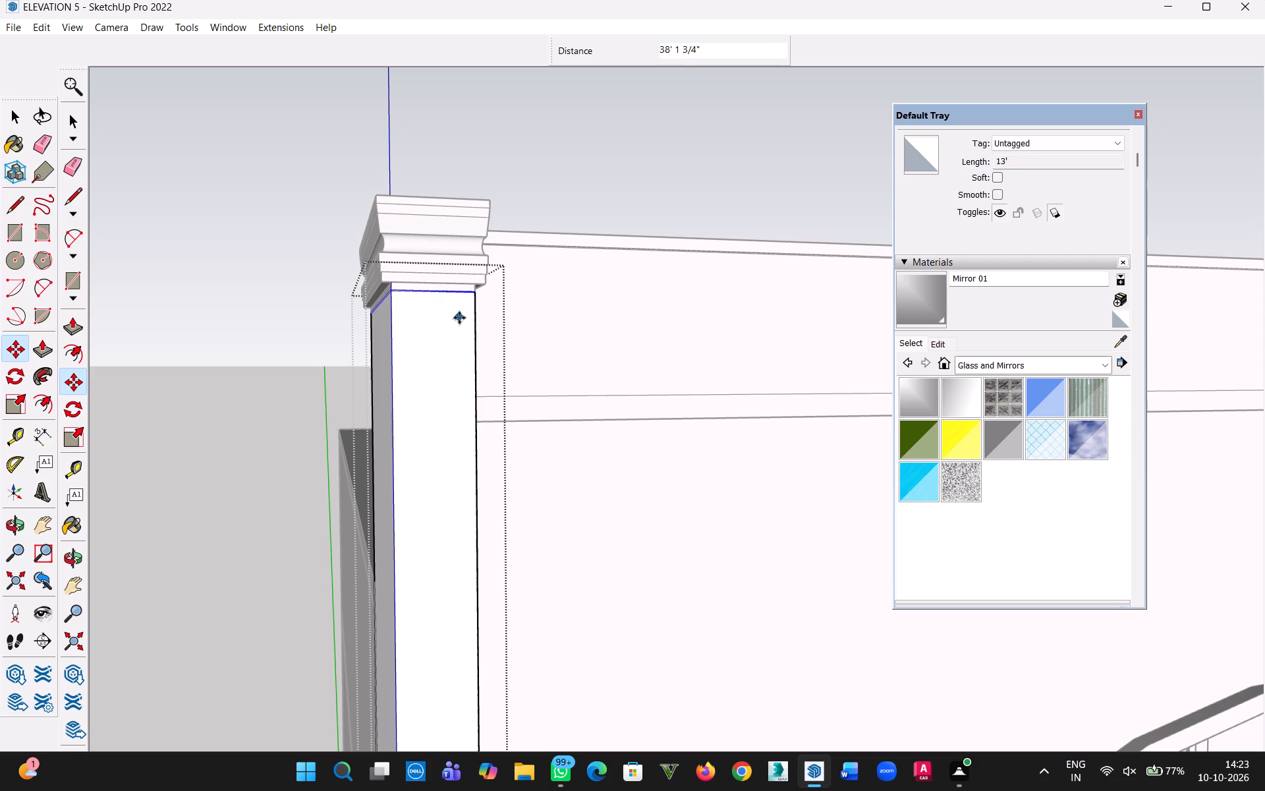
Divide the copied edges into 24 equal spacings along the pier's height and leave the group.
{"action": "key", "text": "slash"}
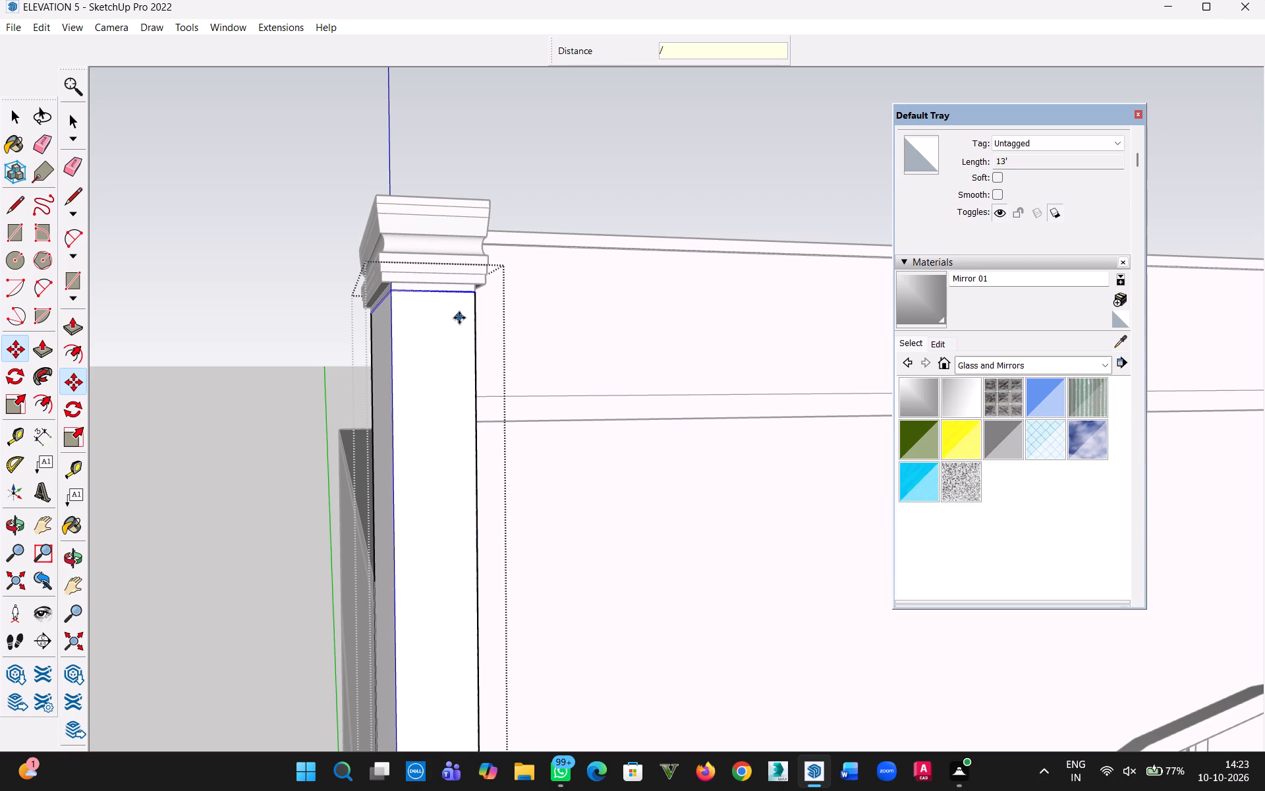
{"action": "type", "text": "24"}
{"action": "key", "text": "Return"}
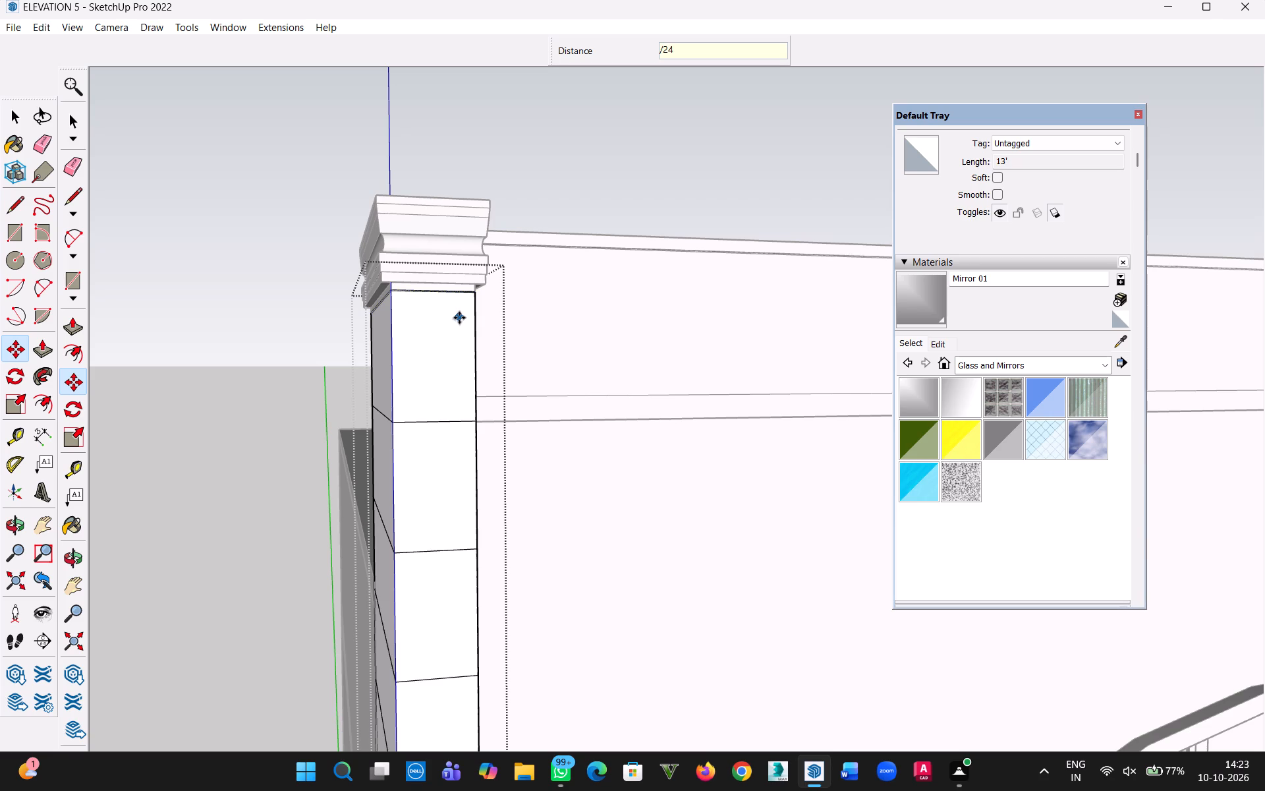
{"action": "left_click", "coordinate": [11, 117]}
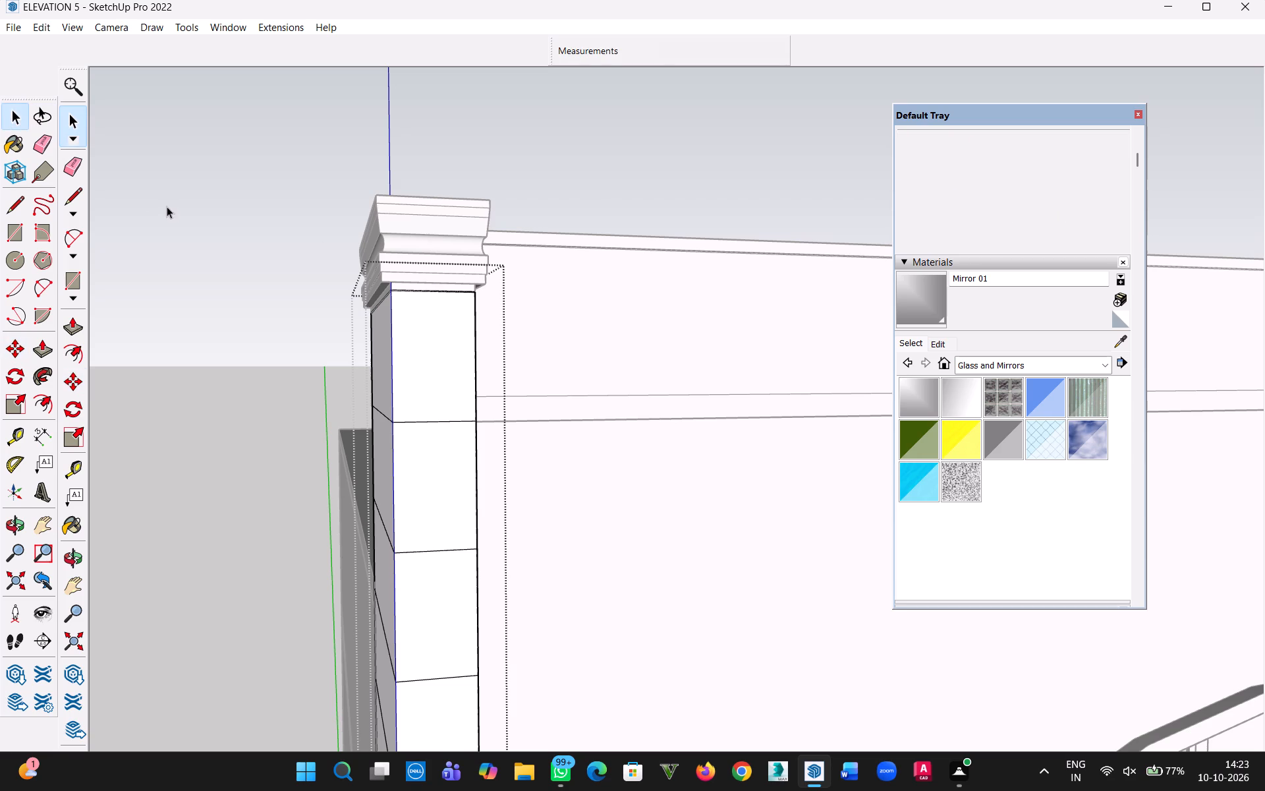
{"action": "left_click", "coordinate": [169, 210]}
Examine the divided tall pier against the whole facade and close up around its base.
{"action": "scroll", "coordinate": [594, 462], "scroll_direction": "down", "scroll_amount": 20}
{"action": "scroll", "coordinate": [594, 462], "scroll_direction": "down", "scroll_amount": 3}
{"action": "key", "text": "h"}
{"action": "left_click_drag", "start_coordinate": [673, 519], "coordinate": [473, 453]}
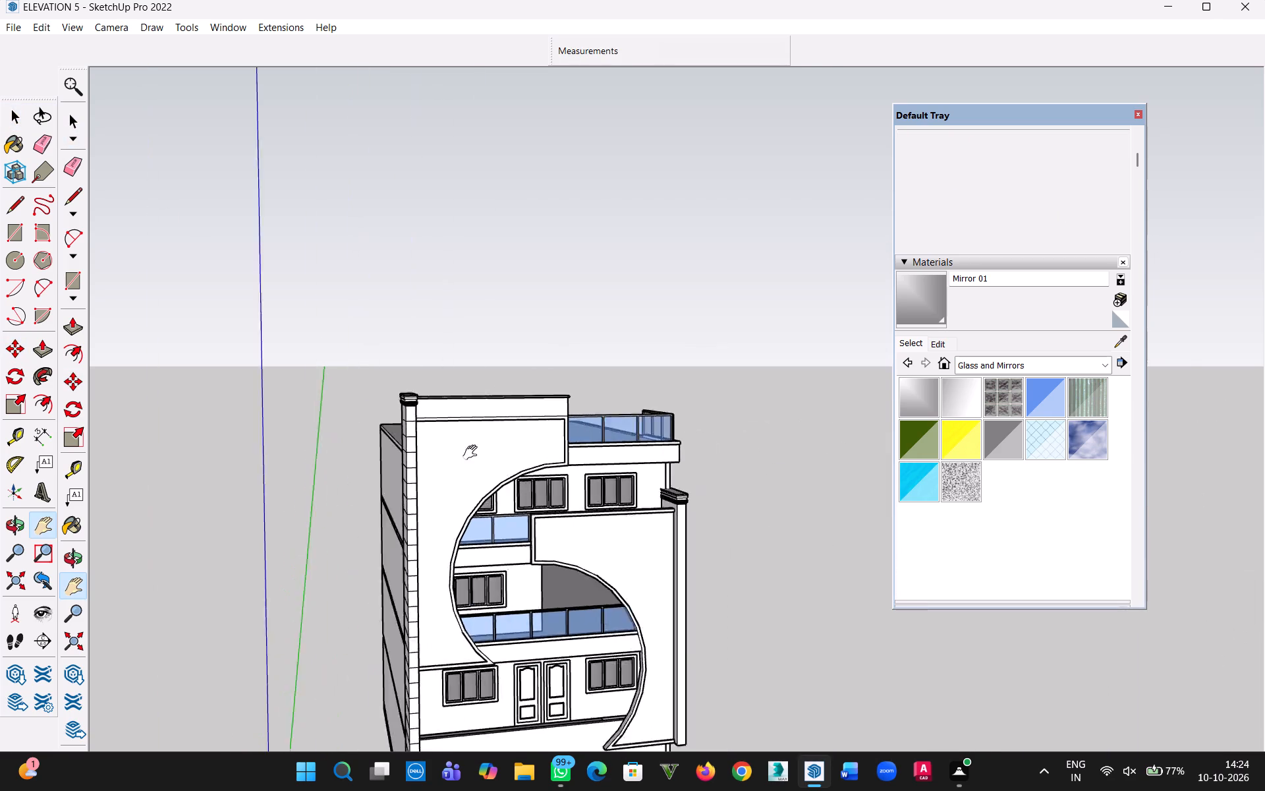
{"action": "left_click_drag", "start_coordinate": [473, 453], "coordinate": [335, 229]}
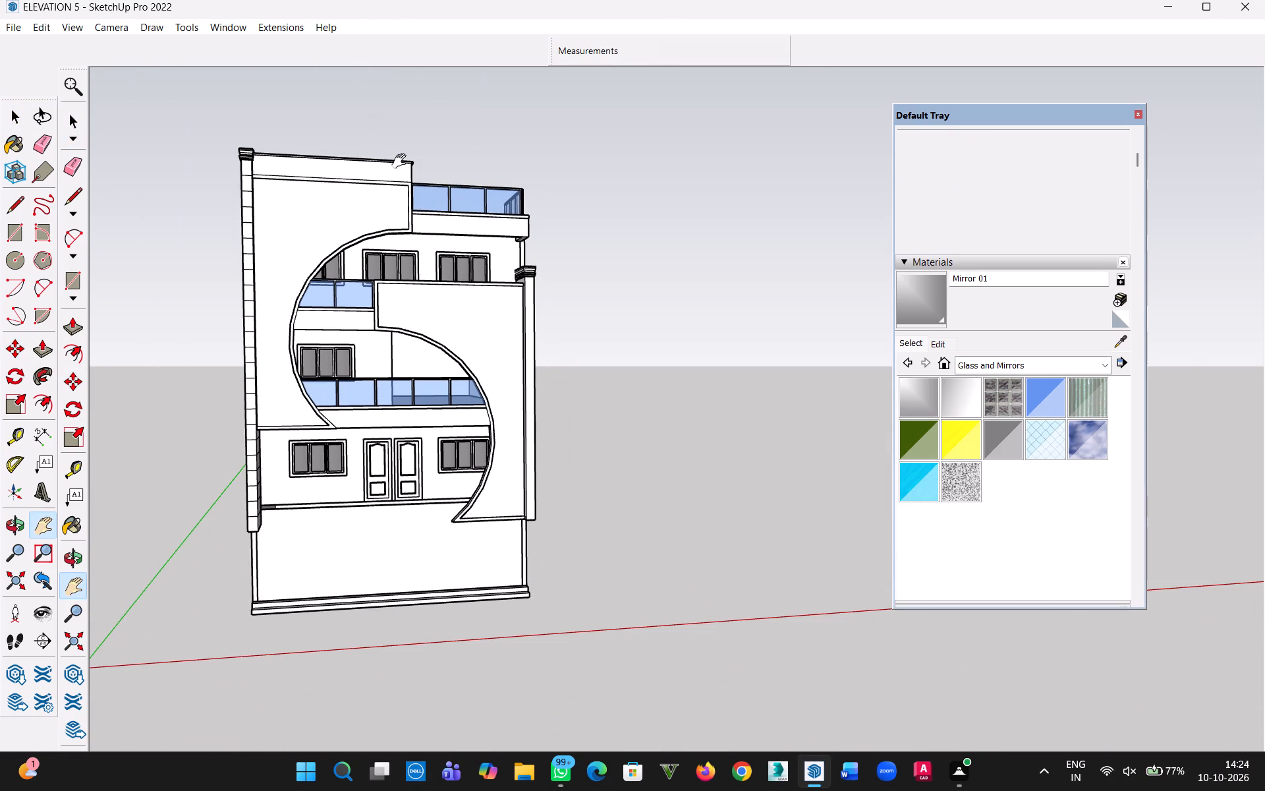
{"action": "middle_click_drag", "start_coordinate": [430, 450], "coordinate": [420, 447]}
{"action": "middle_click_drag", "start_coordinate": [420, 447], "coordinate": [322, 353]}
{"action": "middle_click_drag", "start_coordinate": [322, 353], "coordinate": [377, 457]}
{"action": "scroll", "coordinate": [383, 558], "scroll_direction": "up", "scroll_amount": 8}
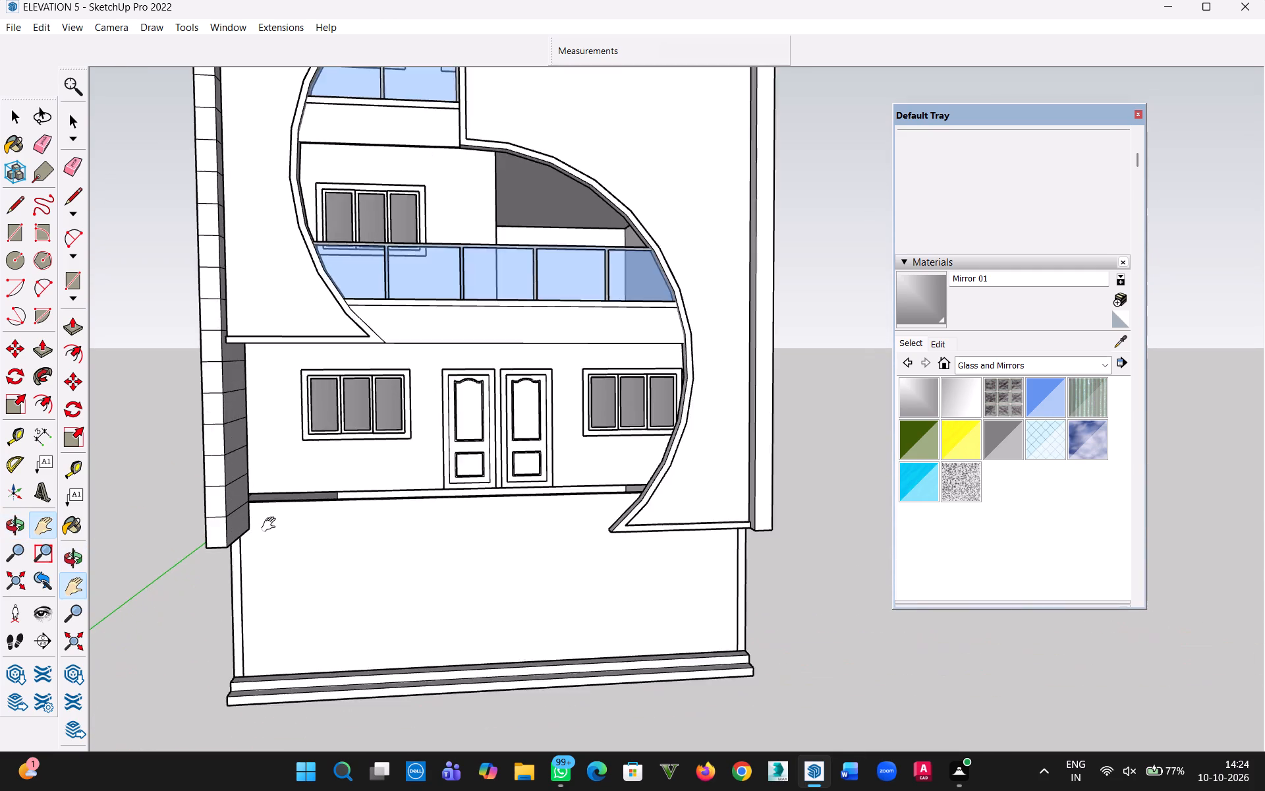
{"action": "scroll", "coordinate": [271, 525], "scroll_direction": "up", "scroll_amount": 5}
{"action": "middle_click_drag", "start_coordinate": [225, 518], "coordinate": [480, 497]}
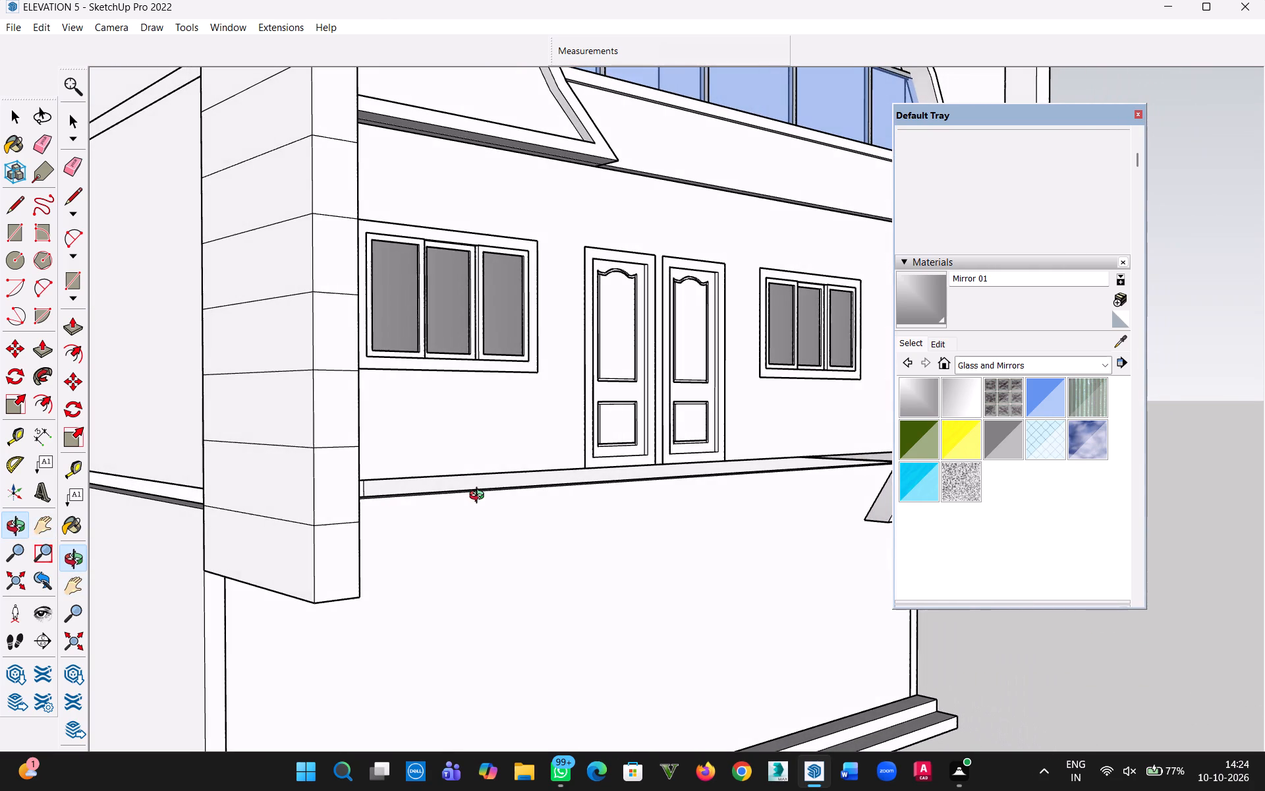
{"action": "middle_click_drag", "start_coordinate": [480, 497], "coordinate": [480, 498]}
{"action": "middle_click_drag", "start_coordinate": [360, 565], "coordinate": [342, 574]}
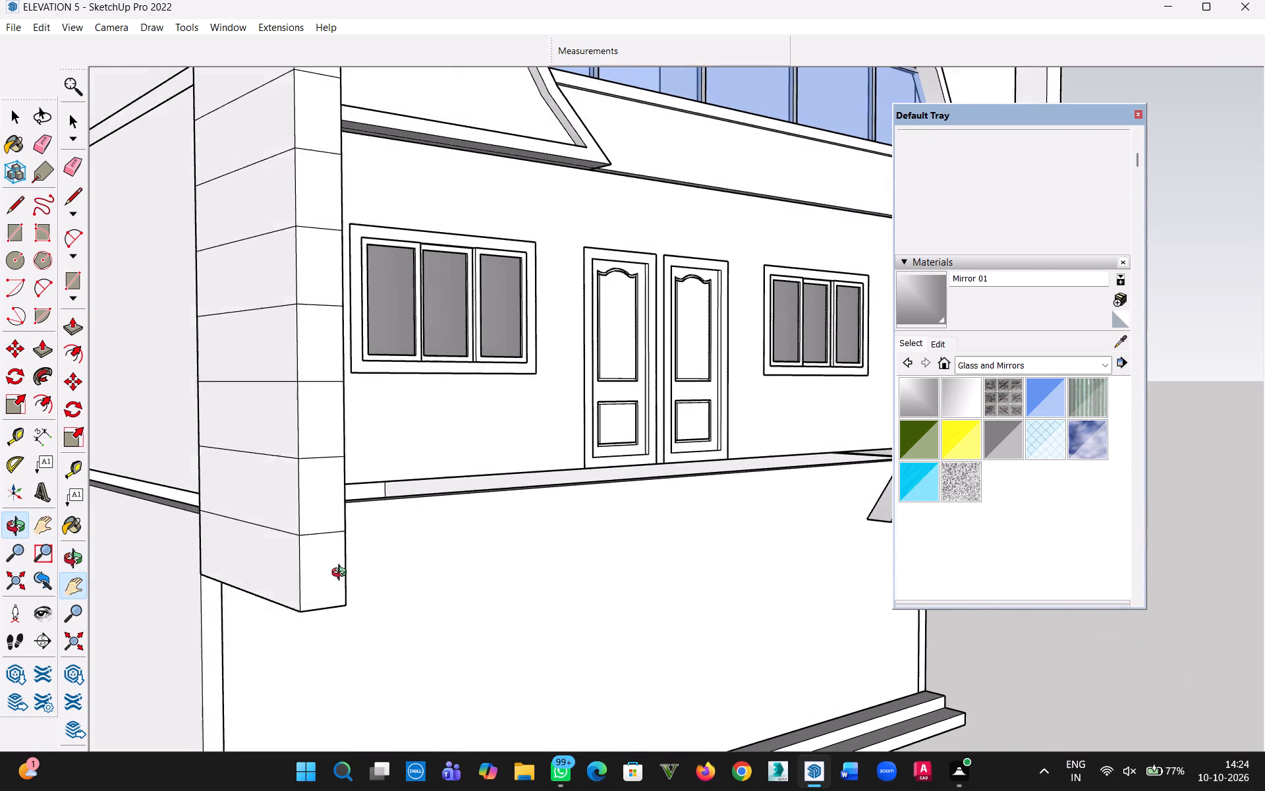
{"action": "middle_click_drag", "start_coordinate": [342, 574], "coordinate": [323, 579]}
Open the tall pier's group and select the lowest division line on its front and both side faces.
{"action": "left_click", "coordinate": [14, 123]}
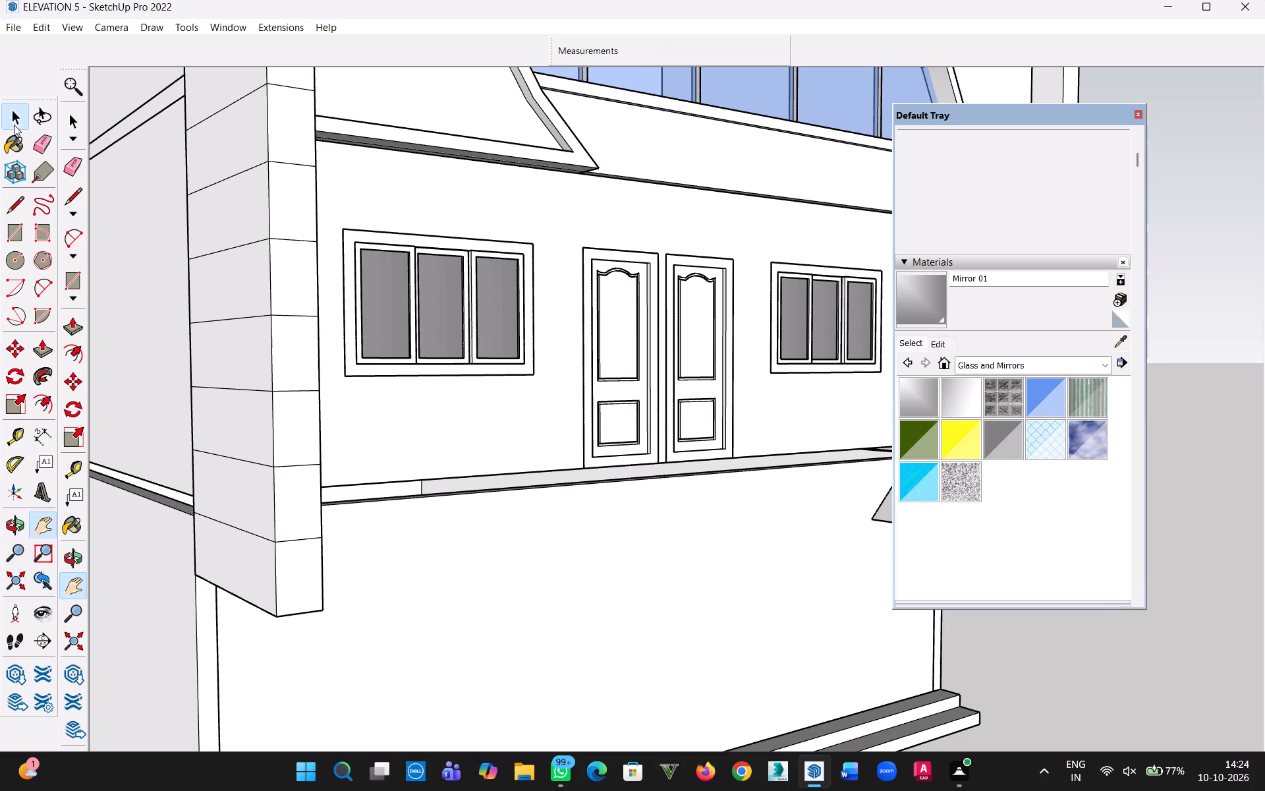
{"action": "left_click", "coordinate": [300, 535]}
{"action": "double_click", "coordinate": [302, 540]}
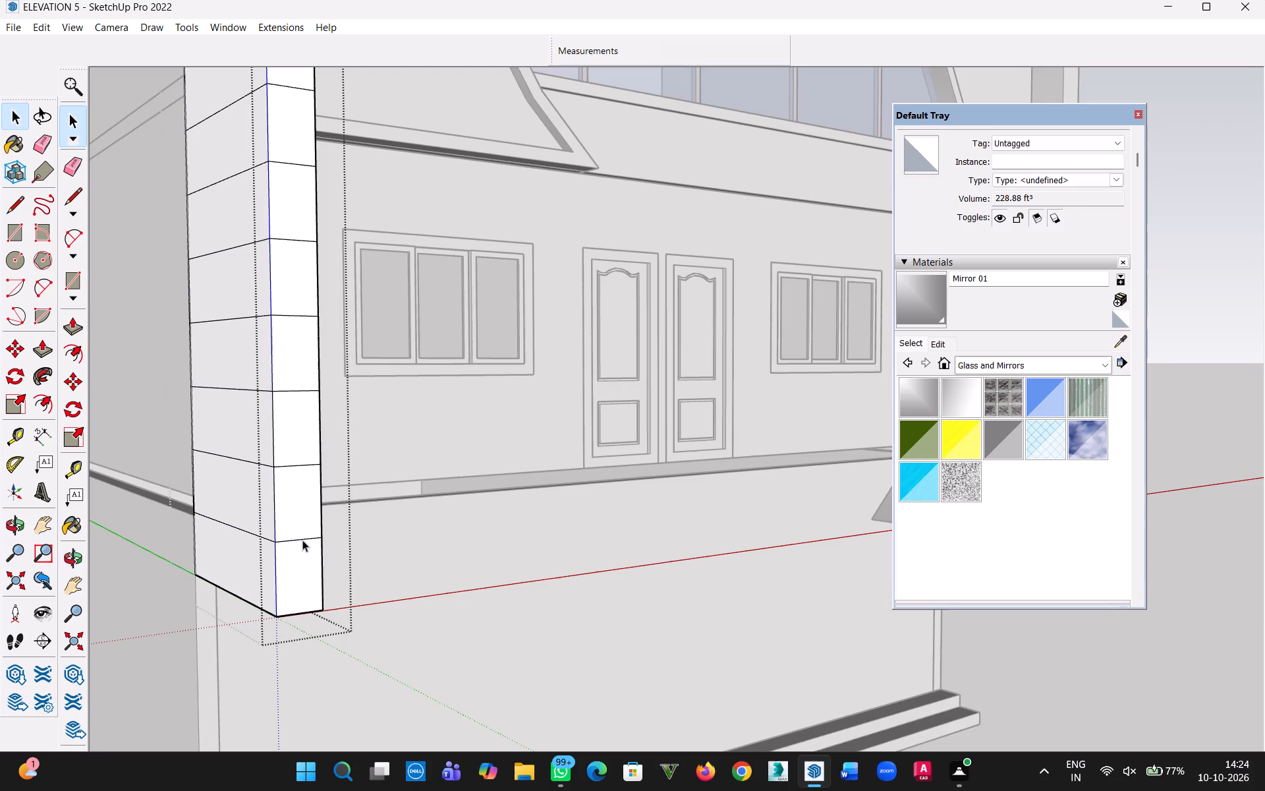
{"action": "left_click", "coordinate": [302, 540]}
{"action": "left_click", "coordinate": [252, 534], "text": "ctrl"}
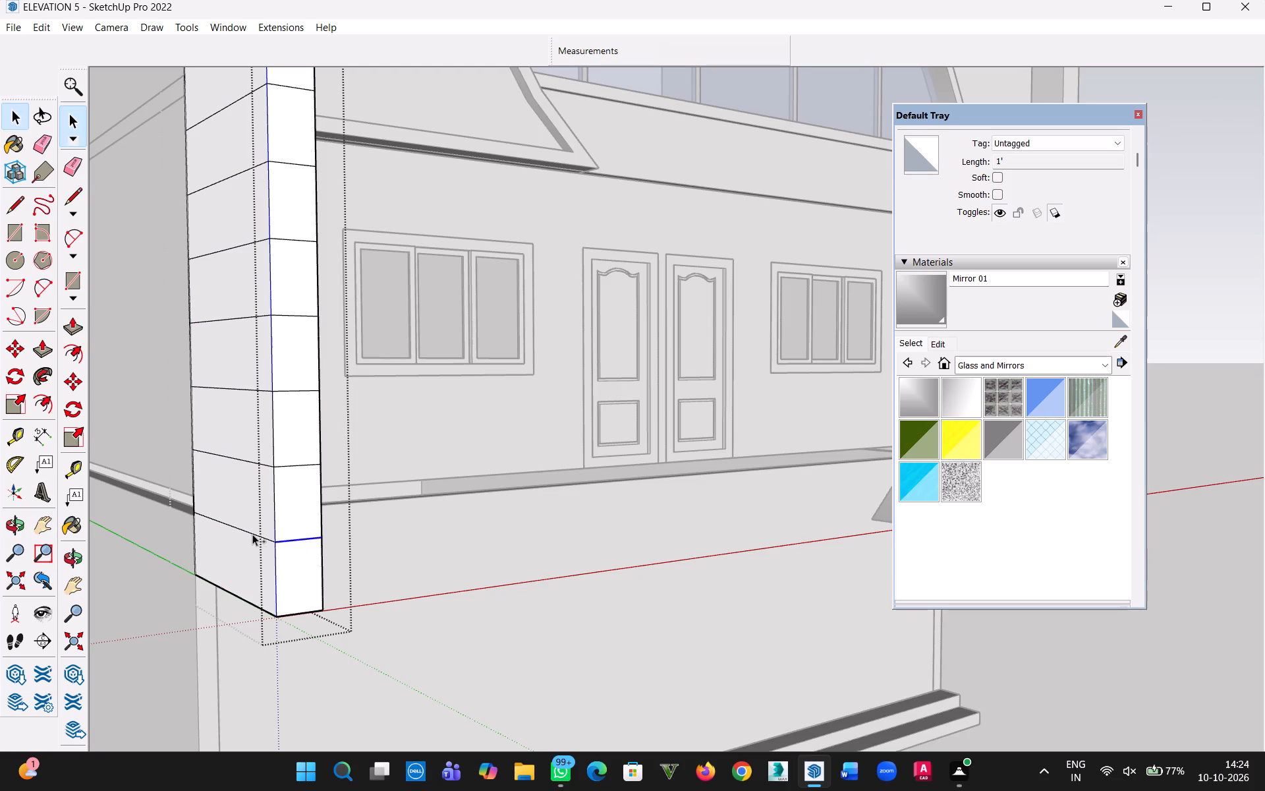
{"action": "scroll", "coordinate": [369, 544], "scroll_direction": "up", "scroll_amount": 1}
{"action": "middle_click_drag", "start_coordinate": [369, 545], "coordinate": [129, 558]}
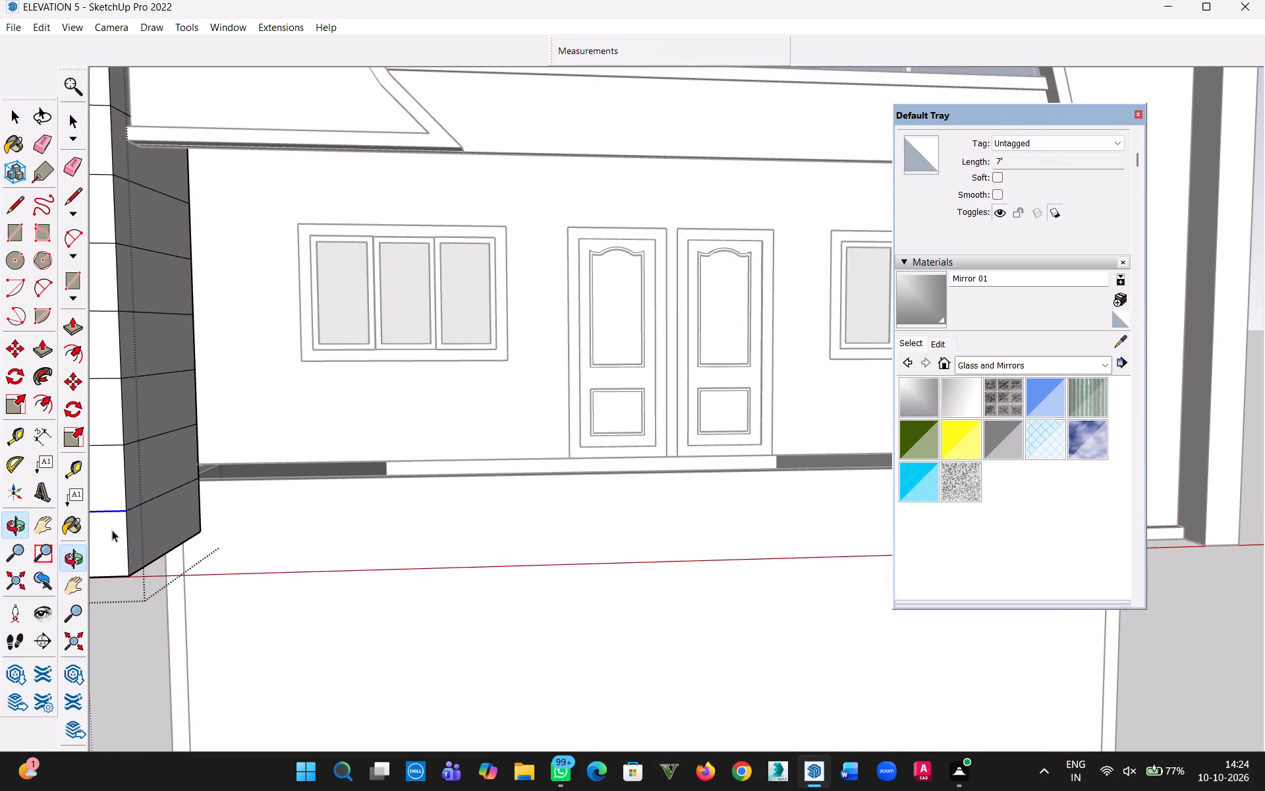
{"action": "left_click", "coordinate": [157, 500], "text": "ctrl"}
{"action": "scroll", "coordinate": [285, 529], "scroll_direction": "down", "scroll_amount": 4}
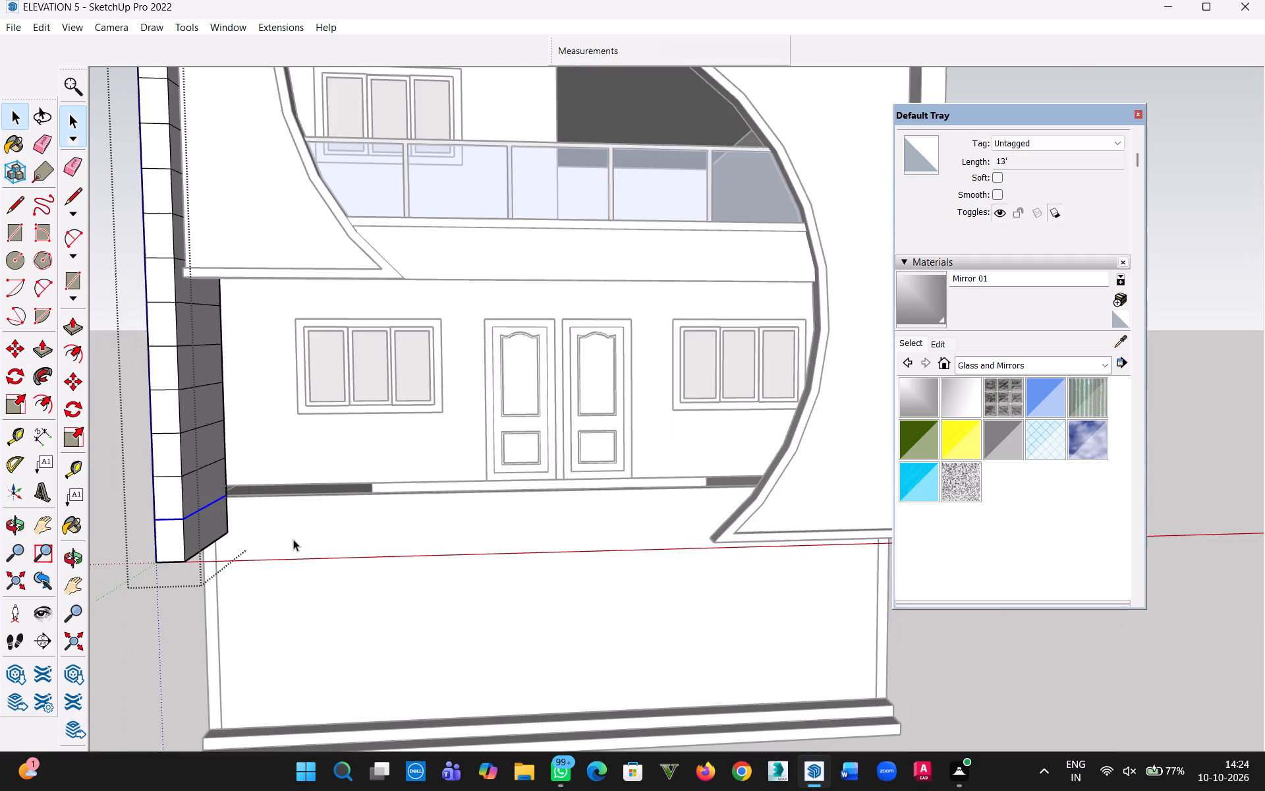
Add the second-lowest division line on the pier's front and both side faces to the selection.
{"action": "key", "text": "h"}
{"action": "left_click_drag", "start_coordinate": [287, 543], "coordinate": [522, 567]}
{"action": "scroll", "coordinate": [468, 556], "scroll_direction": "up", "scroll_amount": 4}
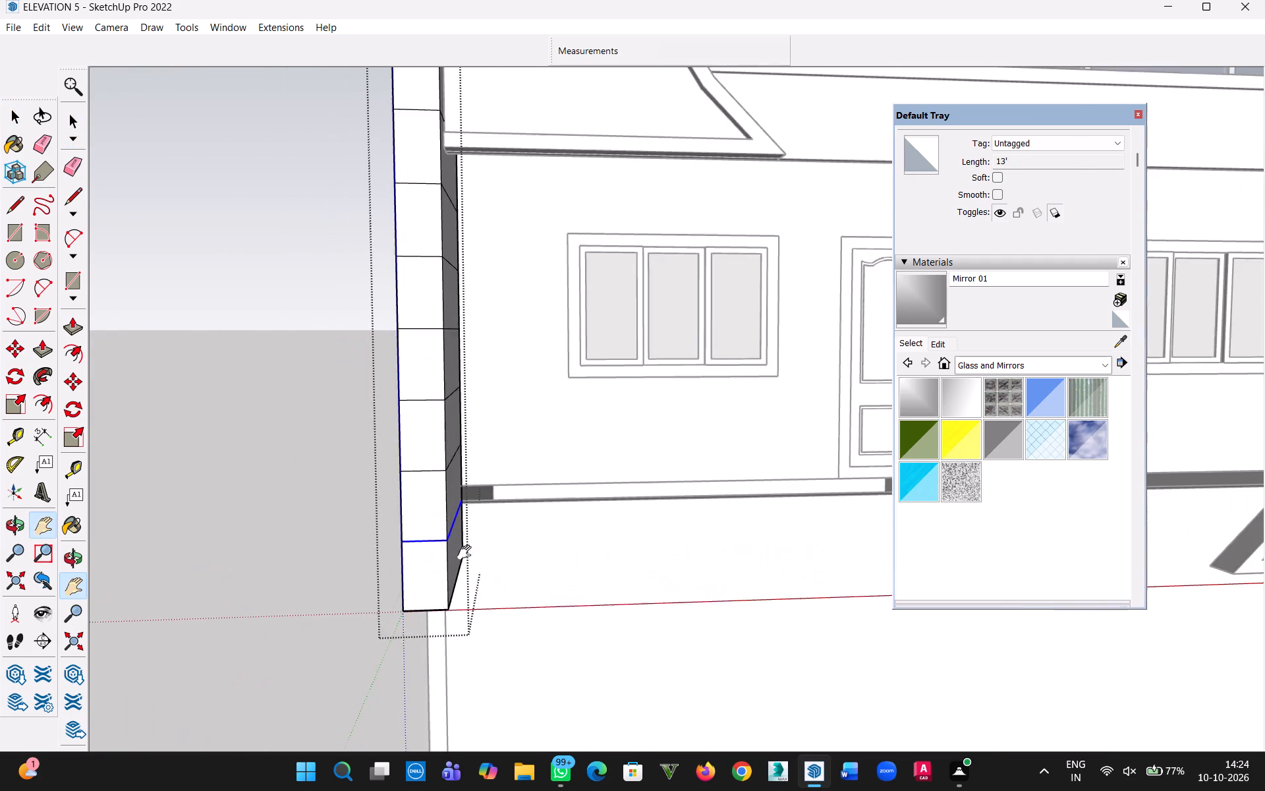
{"action": "scroll", "coordinate": [441, 519], "scroll_direction": "up", "scroll_amount": 3}
{"action": "key", "text": "Escape"}
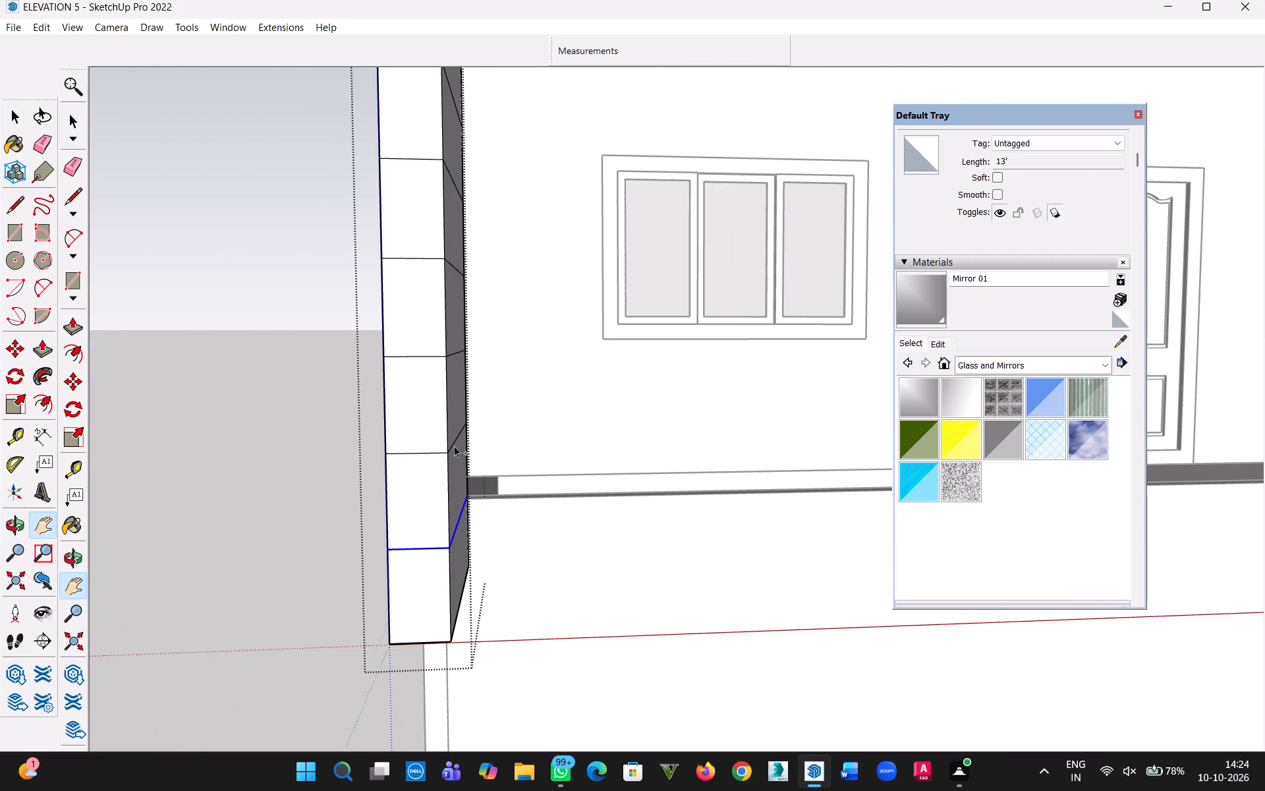
{"action": "left_click", "coordinate": [454, 446], "text": "ctrl"}
{"action": "left_click", "coordinate": [422, 454], "text": "ctrl"}
{"action": "middle_click_drag", "start_coordinate": [420, 471], "coordinate": [482, 477], "text": "ctrl"}
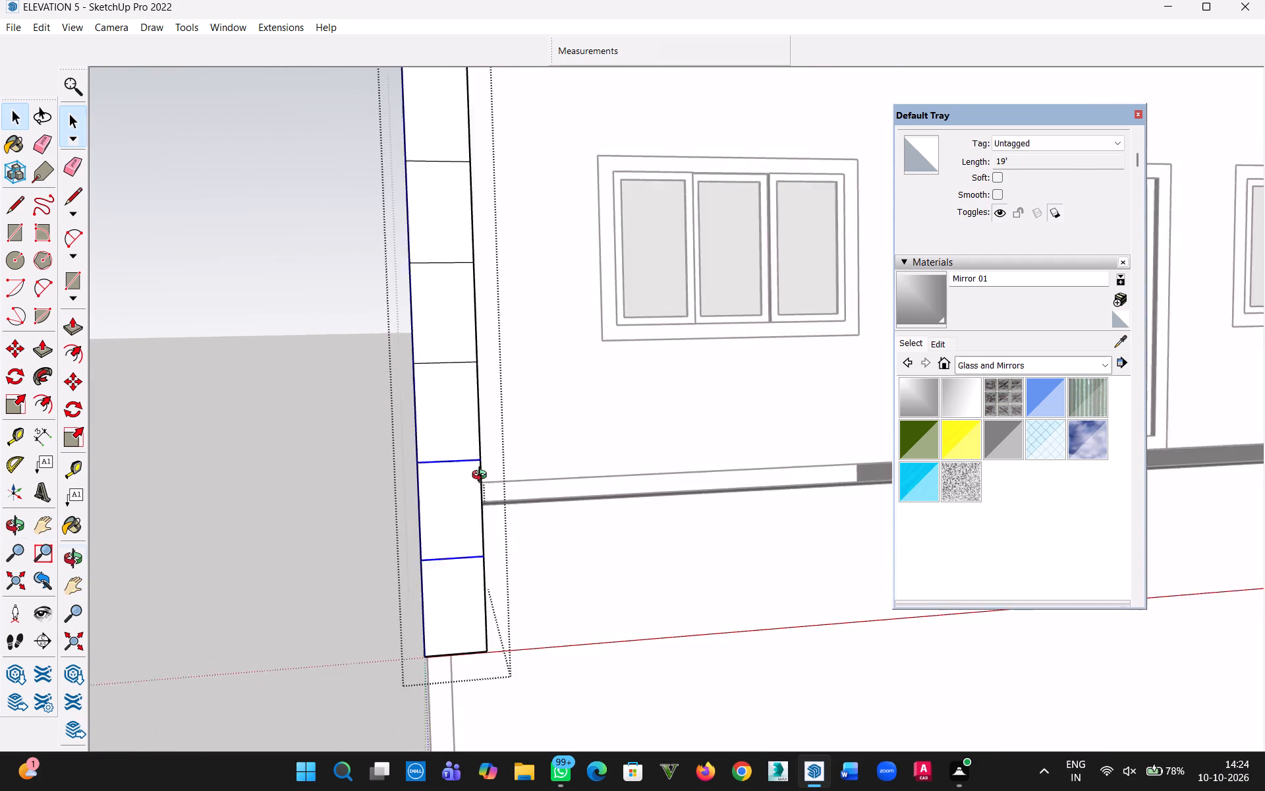
{"action": "middle_click_drag", "start_coordinate": [482, 477], "coordinate": [575, 481], "text": "ctrl"}
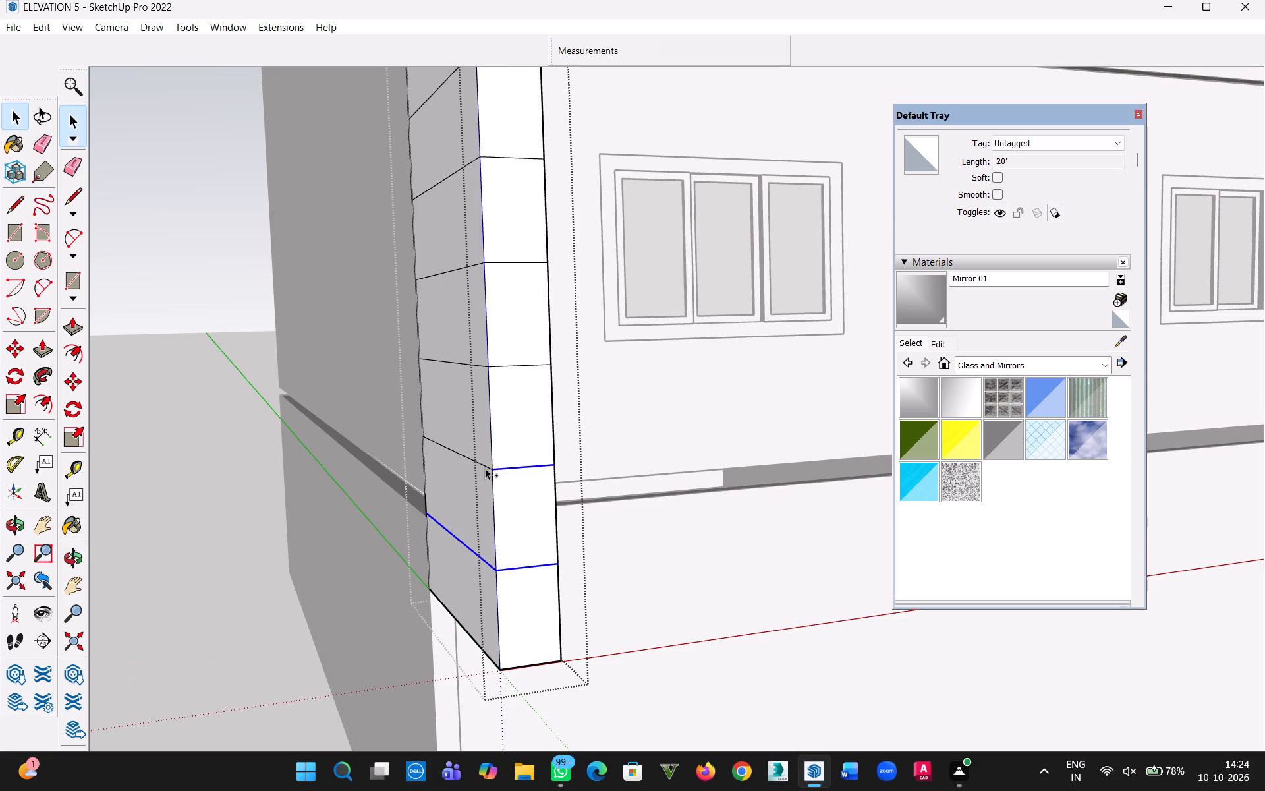
{"action": "left_click", "coordinate": [485, 465], "text": "ctrl"}
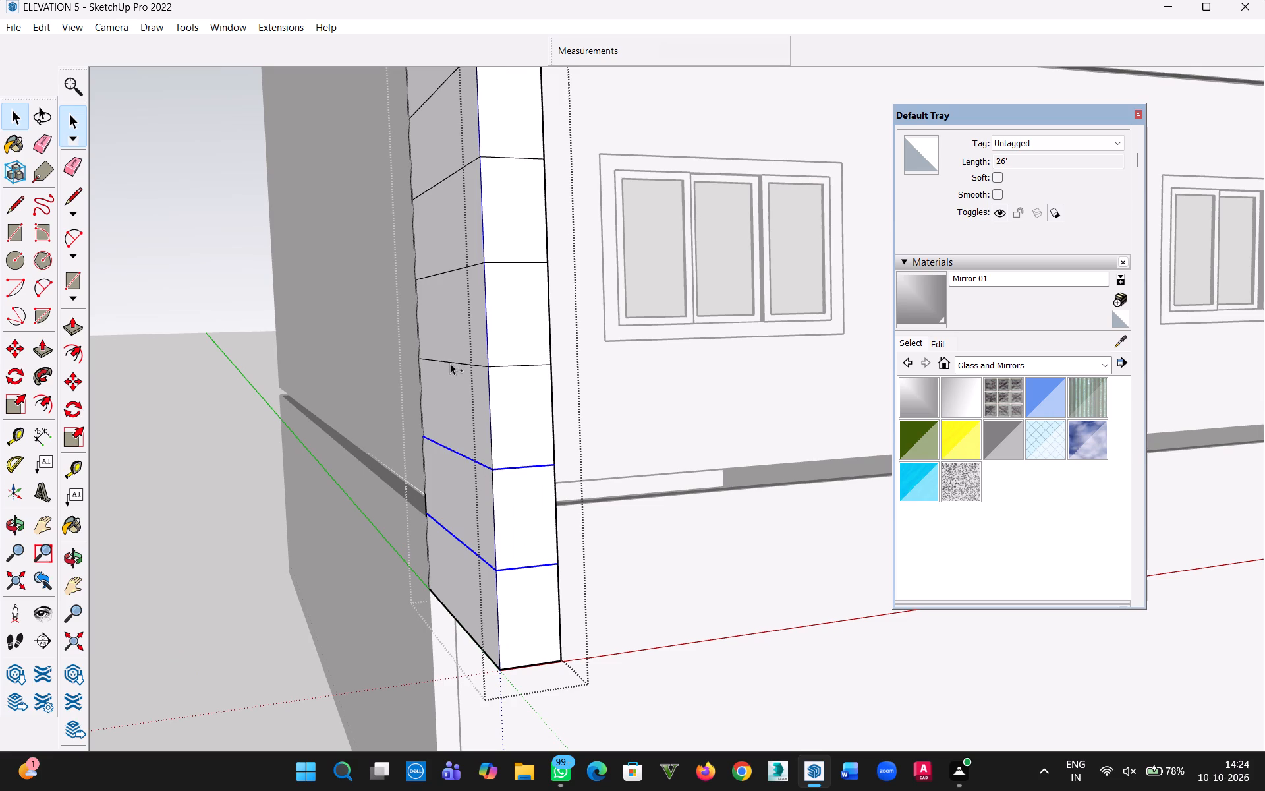
Add the third division line on the pier's outer side and the third and fourth on its front to the selection.
{"action": "left_click", "coordinate": [450, 363], "text": "ctrl"}
{"action": "left_click", "coordinate": [521, 365], "text": "ctrl"}
{"action": "left_click_drag", "start_coordinate": [445, 243], "coordinate": [522, 292], "text": "ctrl"}
{"action": "middle_click_drag", "start_coordinate": [538, 320], "coordinate": [428, 416], "text": "ctrl"}
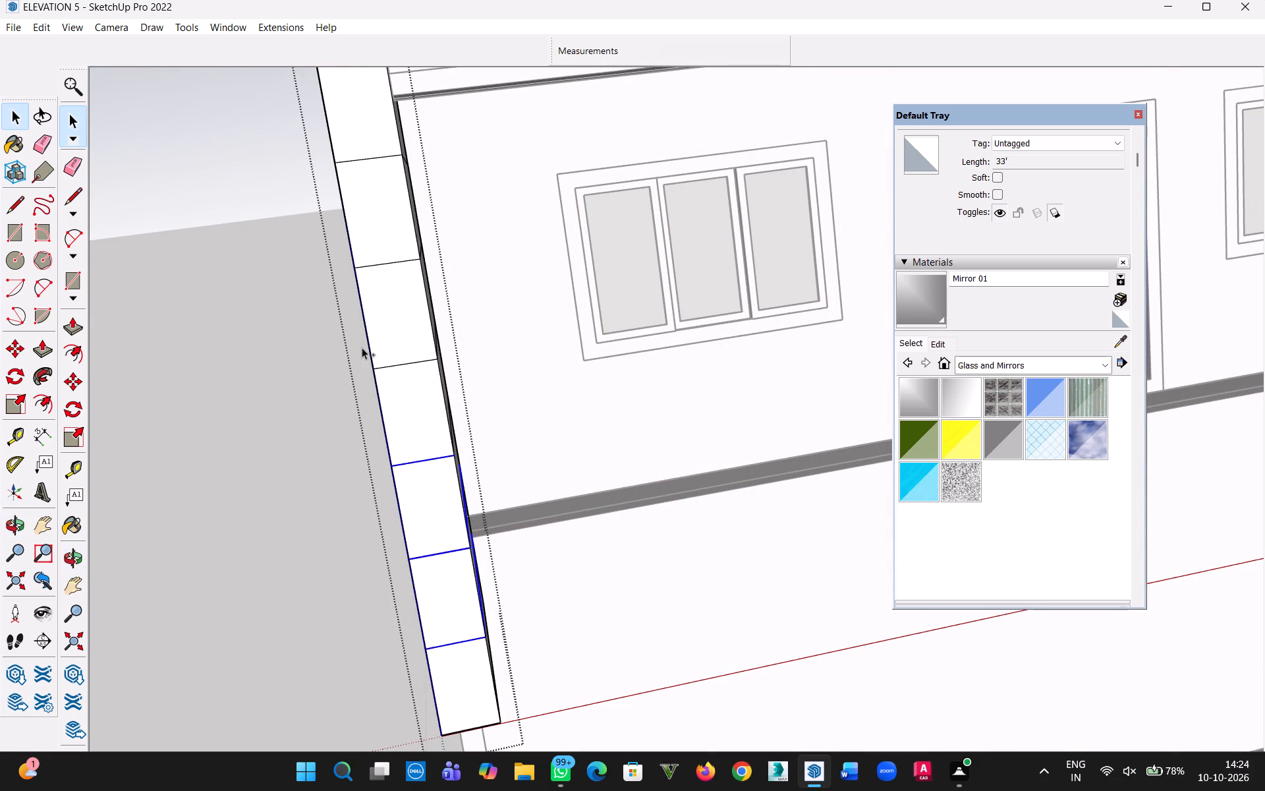
{"action": "left_click_drag", "start_coordinate": [362, 347], "coordinate": [450, 380], "text": "ctrl"}
{"action": "middle_click_drag", "start_coordinate": [464, 380], "coordinate": [335, 404], "text": "ctrl"}
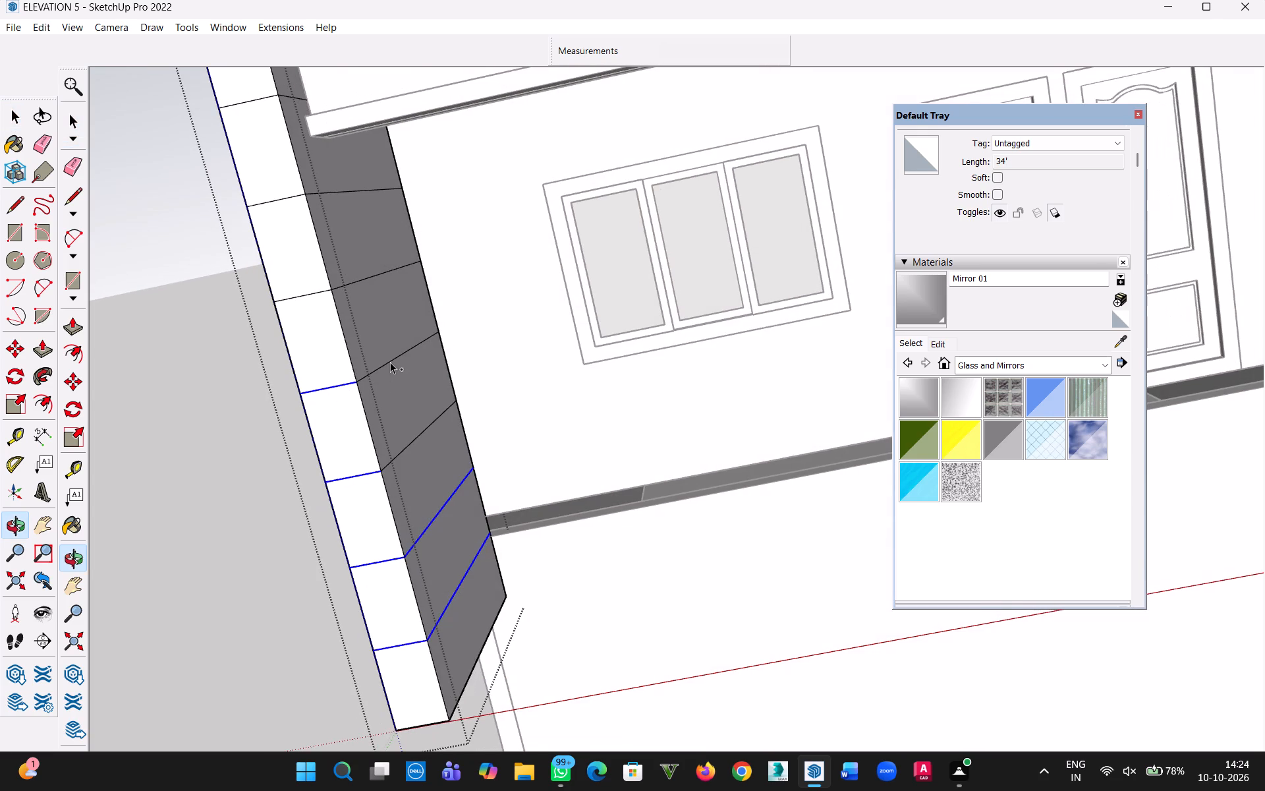
Add the third to seventh division lines on the pier's inner side face, towards the windows, to the selection.
{"action": "left_click", "coordinate": [390, 364], "text": "ctrl"}
{"action": "left_click", "coordinate": [423, 434], "text": "ctrl"}
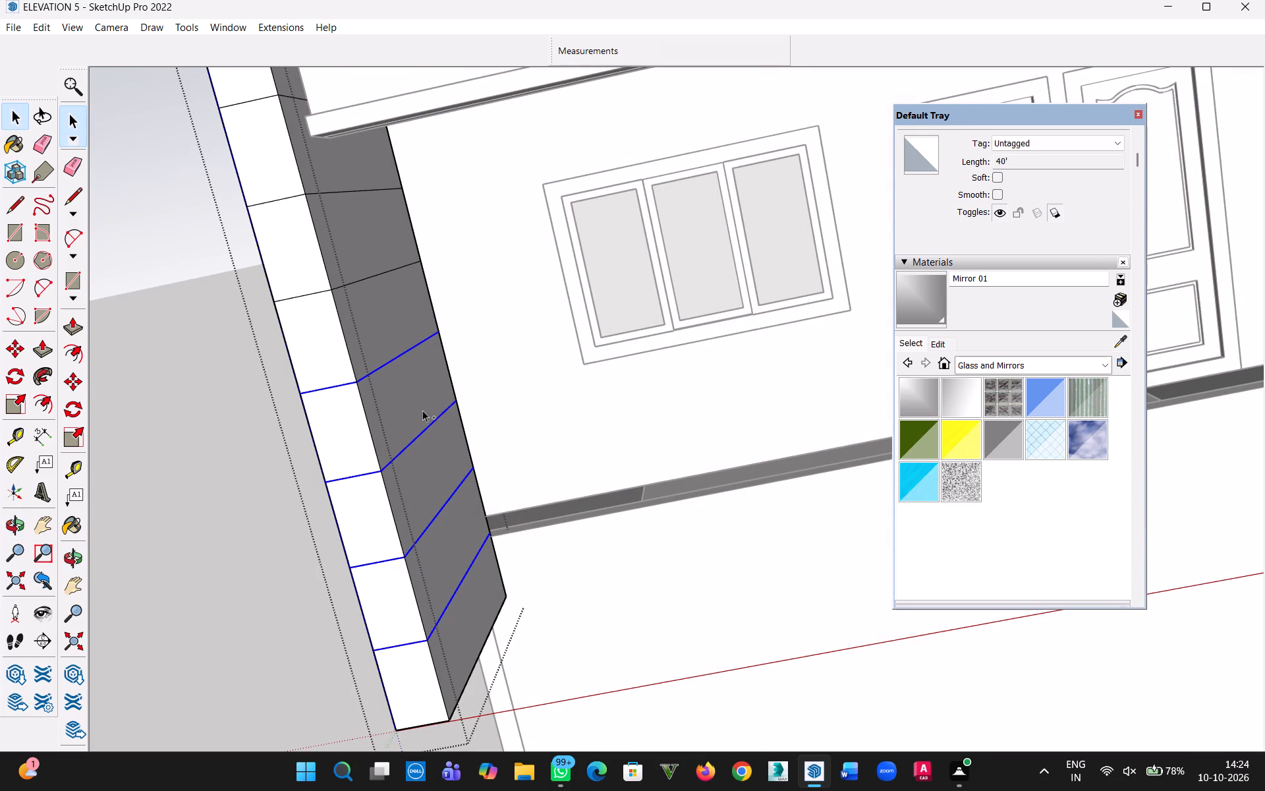
{"action": "left_click", "coordinate": [378, 276], "text": "ctrl"}
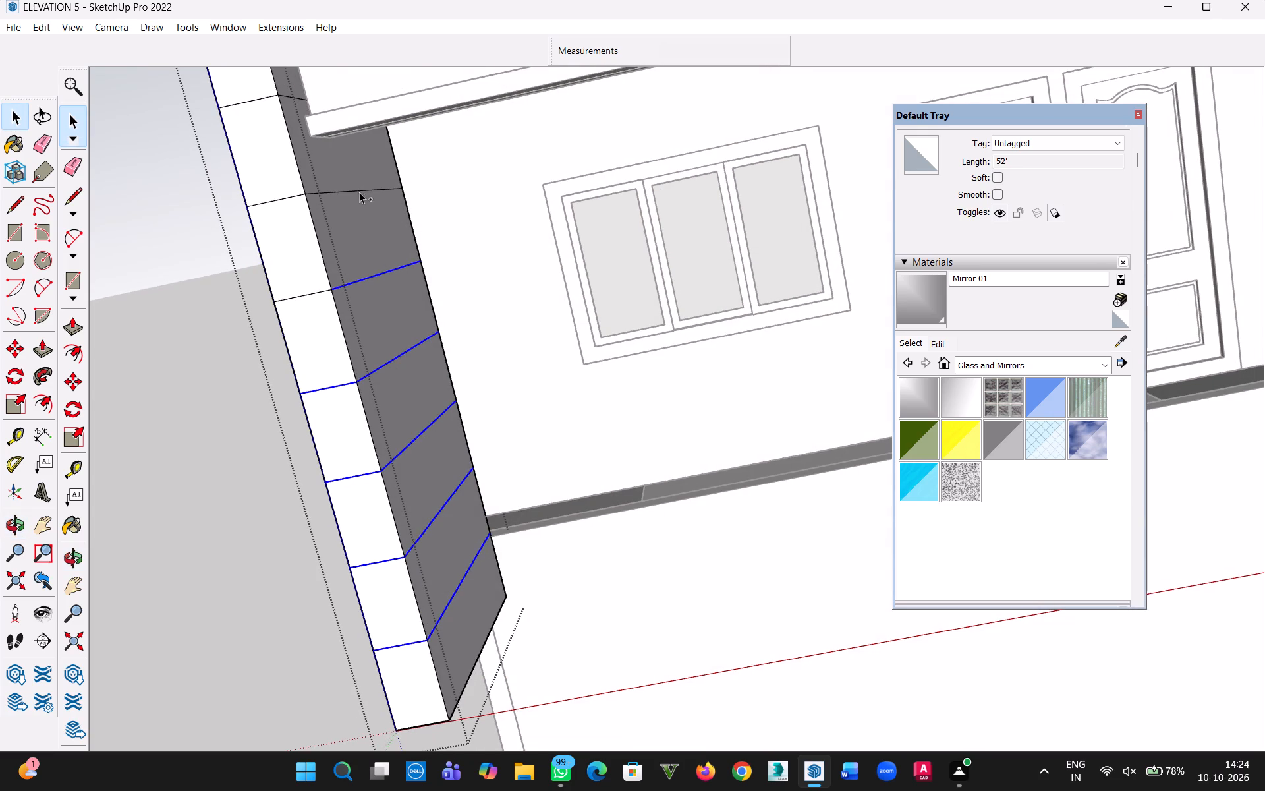
{"action": "left_click", "coordinate": [359, 192], "text": "ctrl"}
{"action": "left_click", "coordinate": [289, 98], "text": "ctrl"}
Add the eighth to seventeenth division lines on the pier's inner side face to the selection.
{"action": "scroll", "coordinate": [374, 384], "scroll_direction": "down", "scroll_amount": 6, "text": "ctrl"}
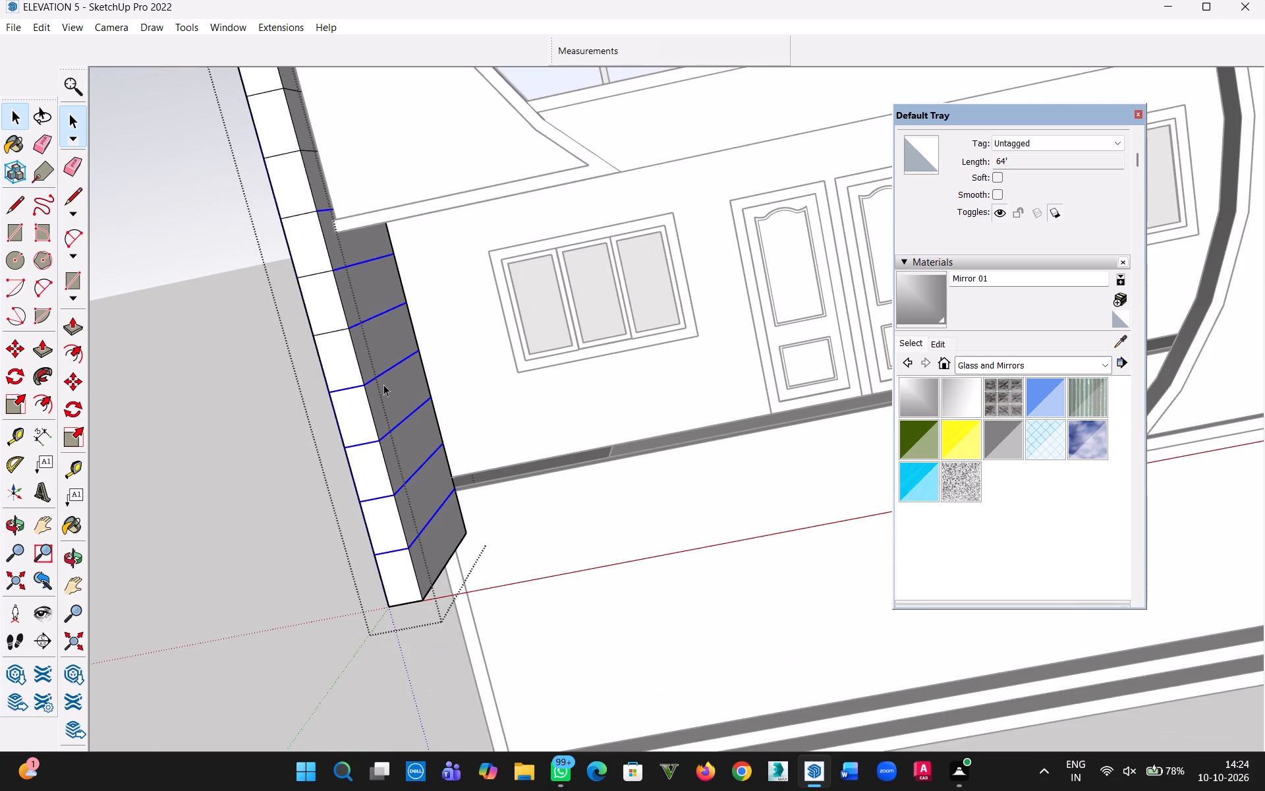
{"action": "key", "text": "h"}
{"action": "left_click_drag", "start_coordinate": [378, 363], "coordinate": [540, 684]}
{"action": "middle_click_drag", "start_coordinate": [534, 523], "coordinate": [424, 550]}
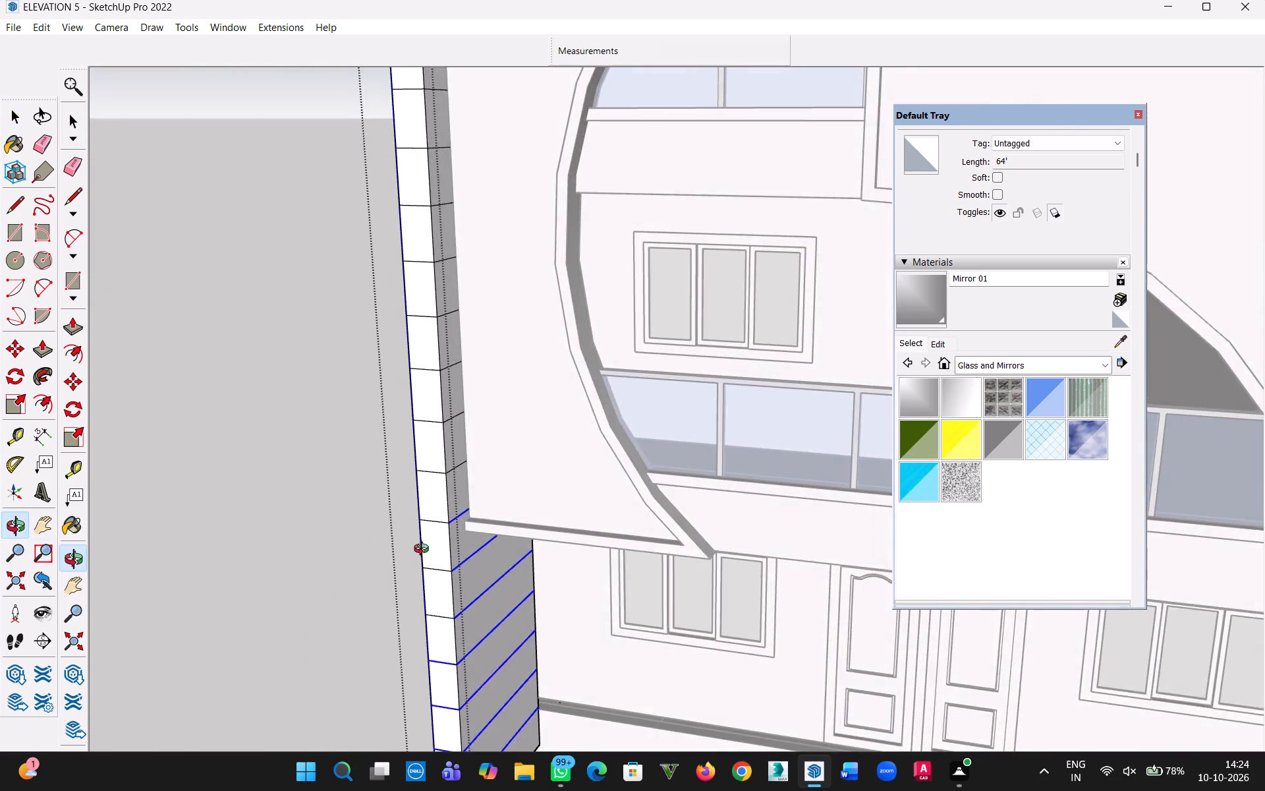
{"action": "middle_click_drag", "start_coordinate": [424, 550], "coordinate": [356, 554]}
{"action": "left_click_drag", "start_coordinate": [460, 352], "coordinate": [513, 560]}
{"action": "scroll", "coordinate": [513, 548], "scroll_direction": "down", "scroll_amount": 1}
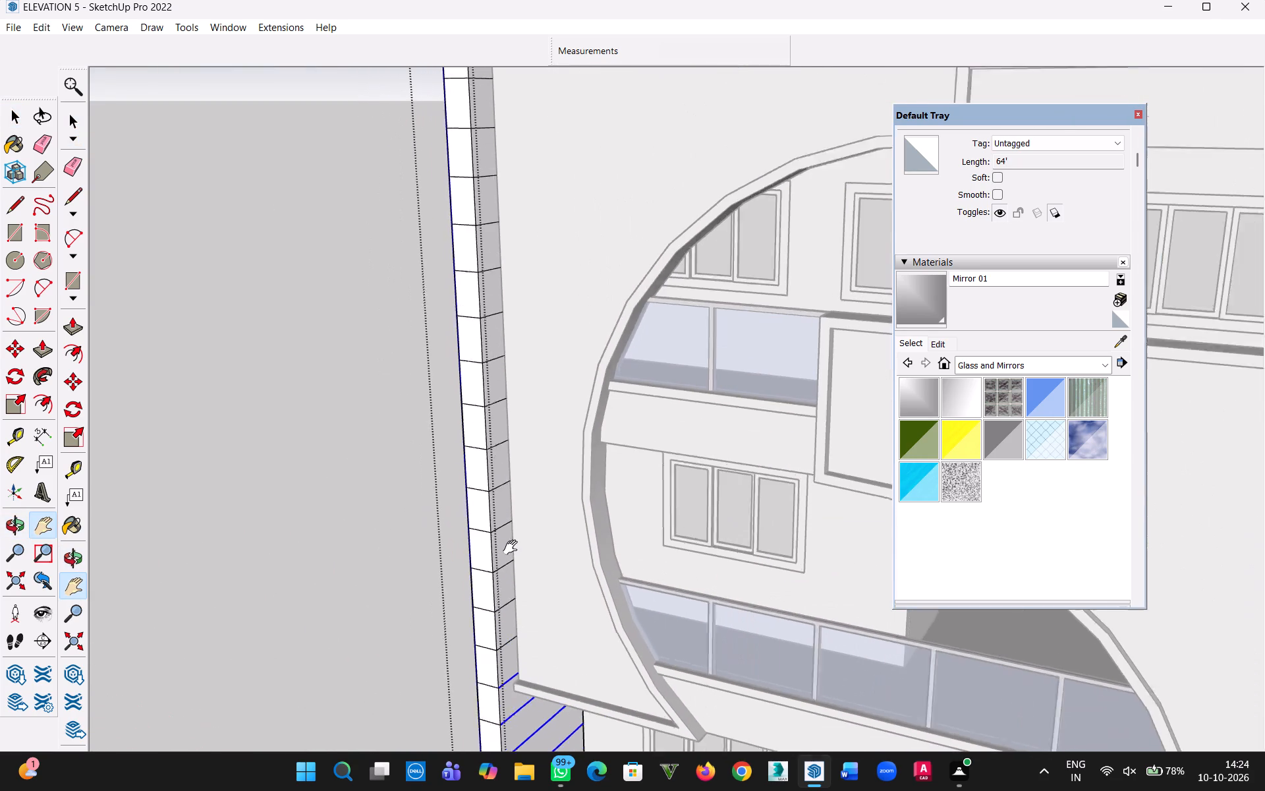
{"action": "scroll", "coordinate": [513, 548], "scroll_direction": "down", "scroll_amount": 3}
{"action": "key", "text": "Escape"}
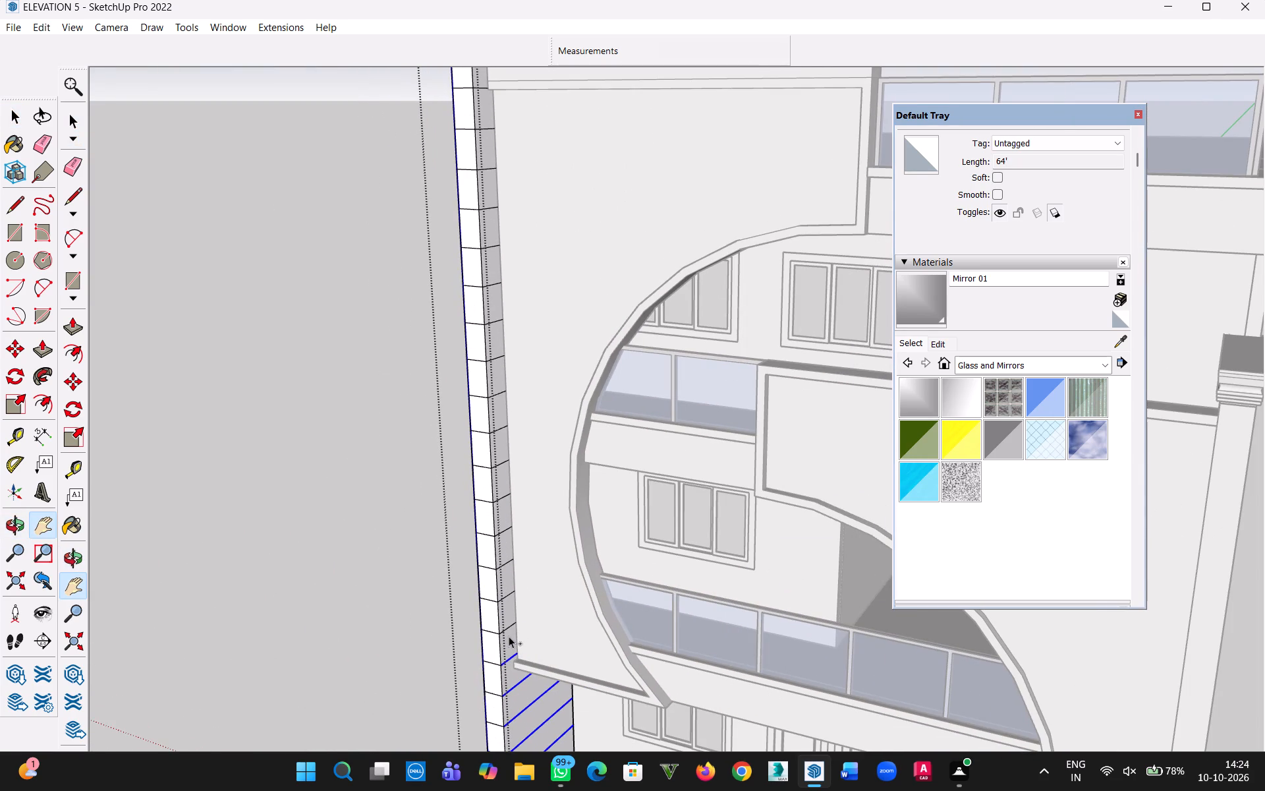
{"action": "left_click", "coordinate": [511, 626], "text": "ctrl"}
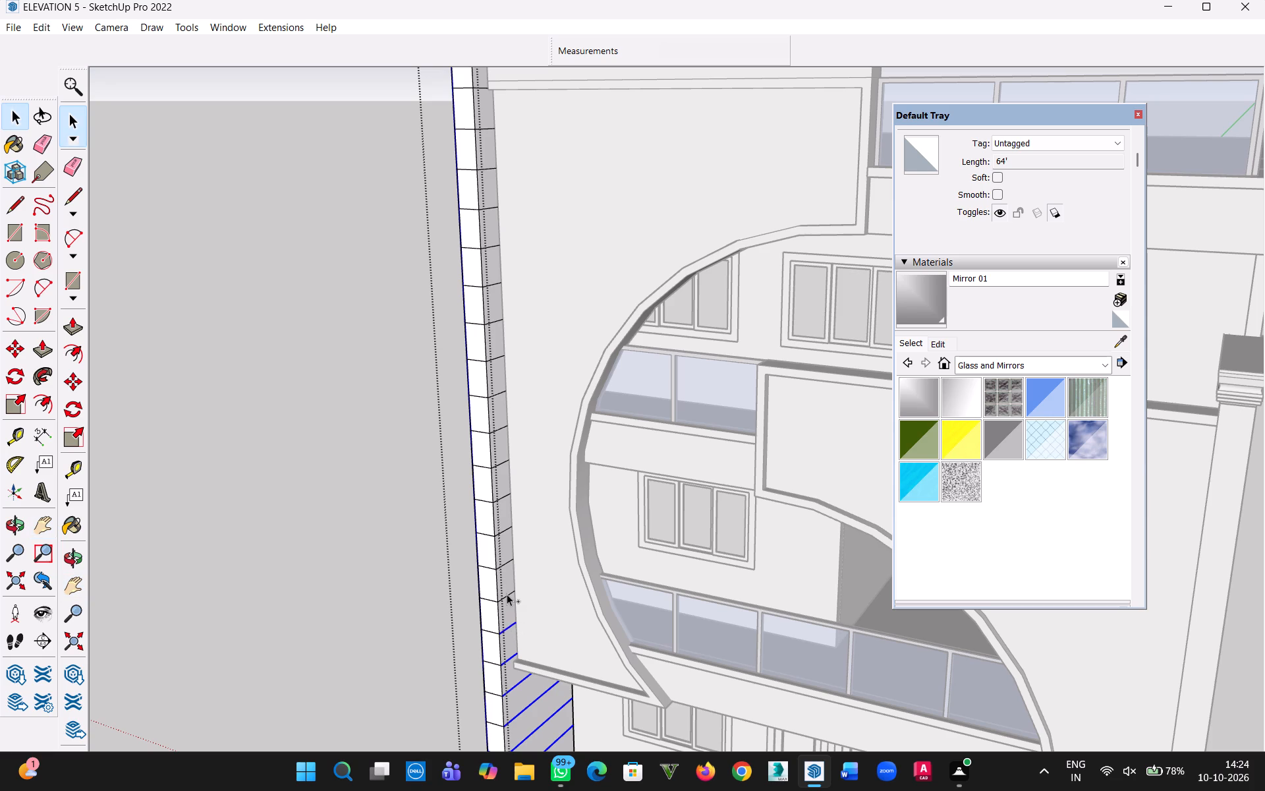
{"action": "left_click", "coordinate": [509, 596], "text": "ctrl"}
{"action": "left_click", "coordinate": [508, 561], "text": "ctrl"}
{"action": "left_click", "coordinate": [505, 531], "text": "ctrl"}
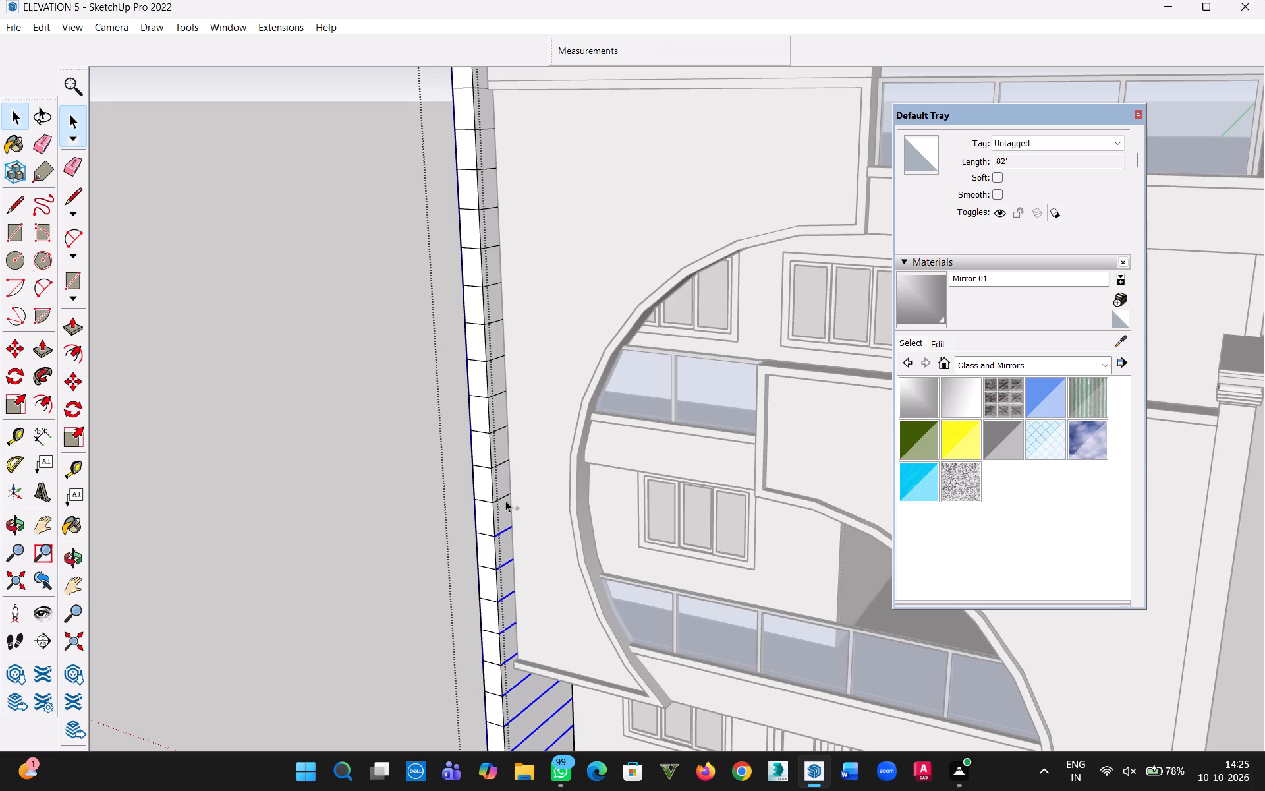
{"action": "left_click", "coordinate": [503, 496], "text": "ctrl"}
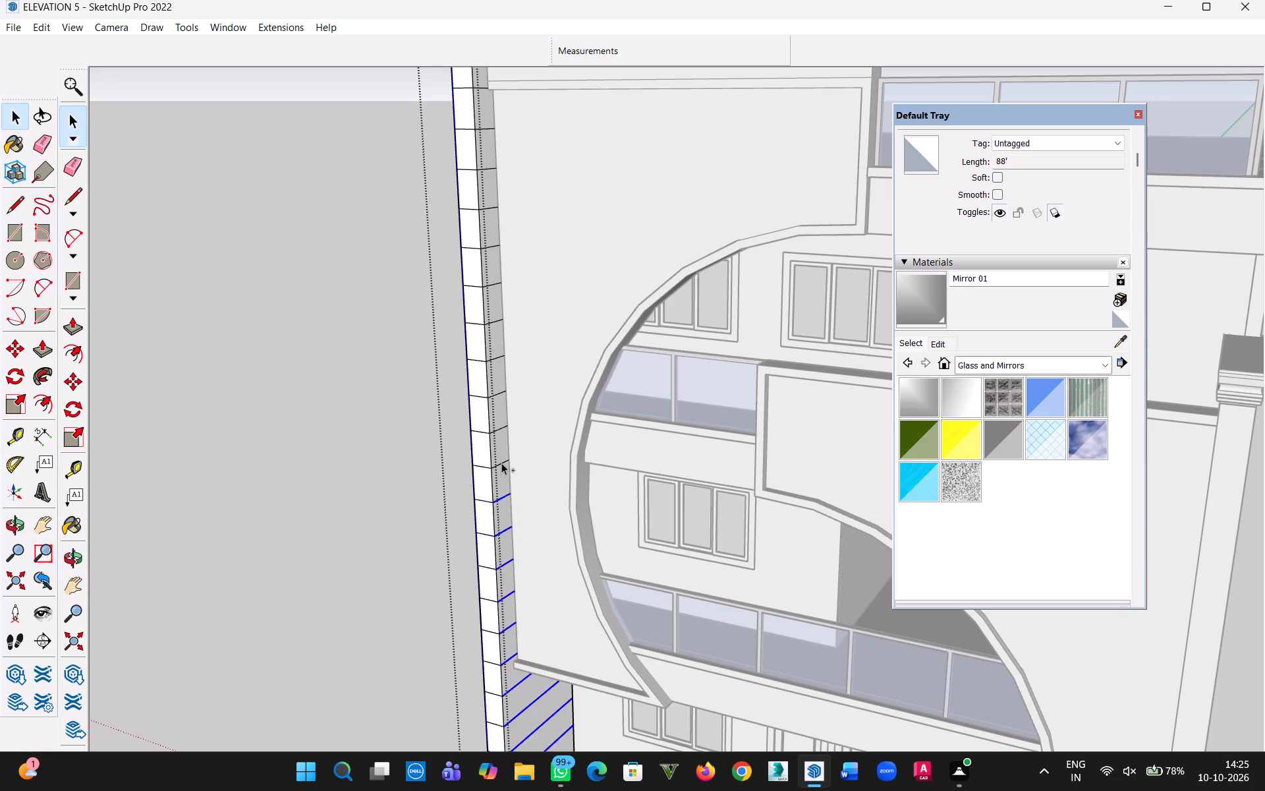
{"action": "left_click", "coordinate": [501, 463], "text": "ctrl"}
{"action": "left_click", "coordinate": [499, 429], "text": "ctrl"}
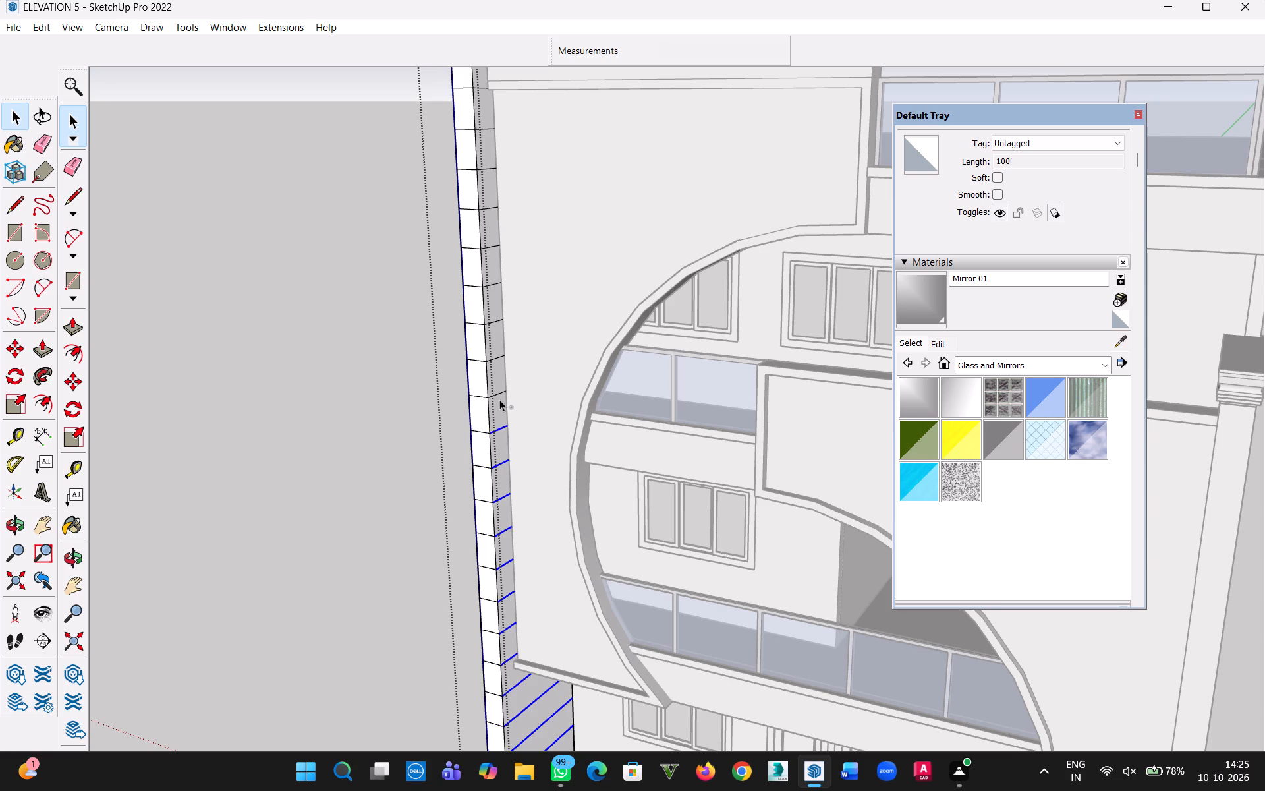
{"action": "left_click", "coordinate": [499, 394], "text": "ctrl"}
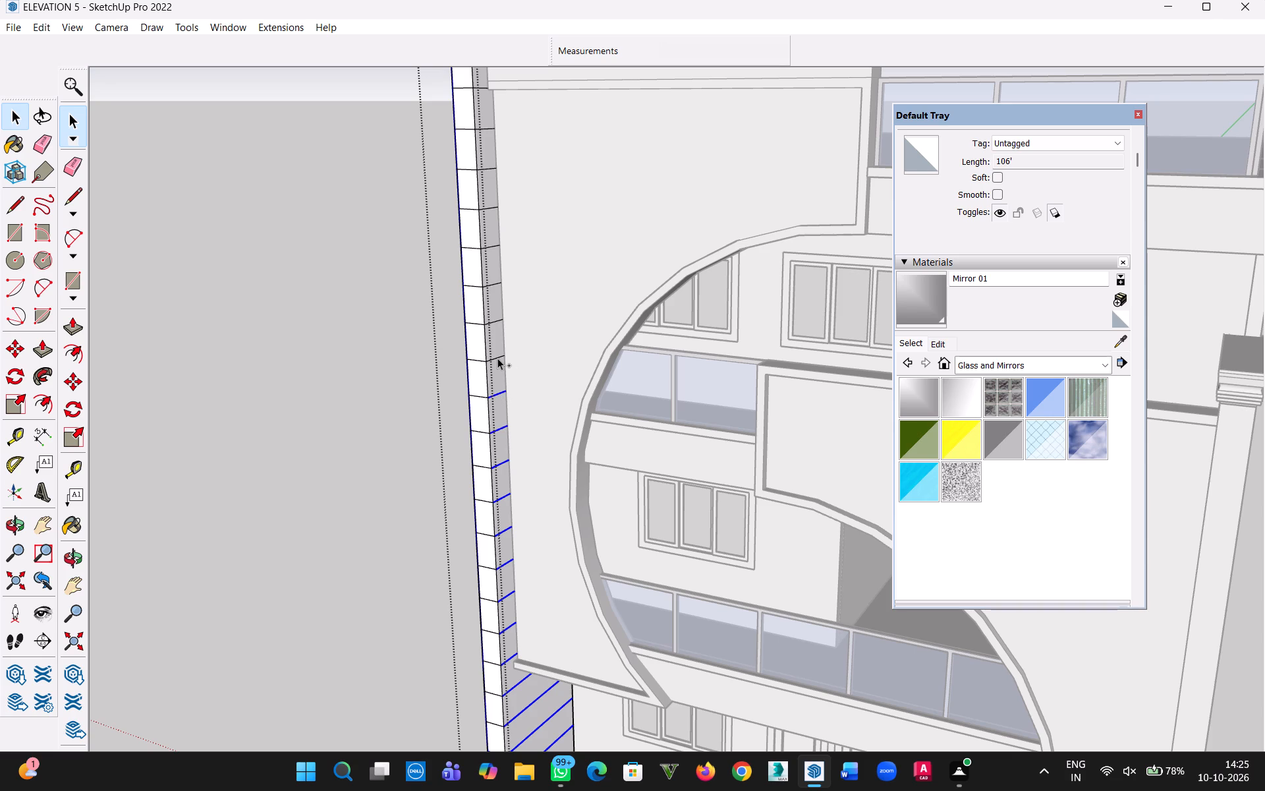
{"action": "left_click", "coordinate": [497, 359], "text": "ctrl"}
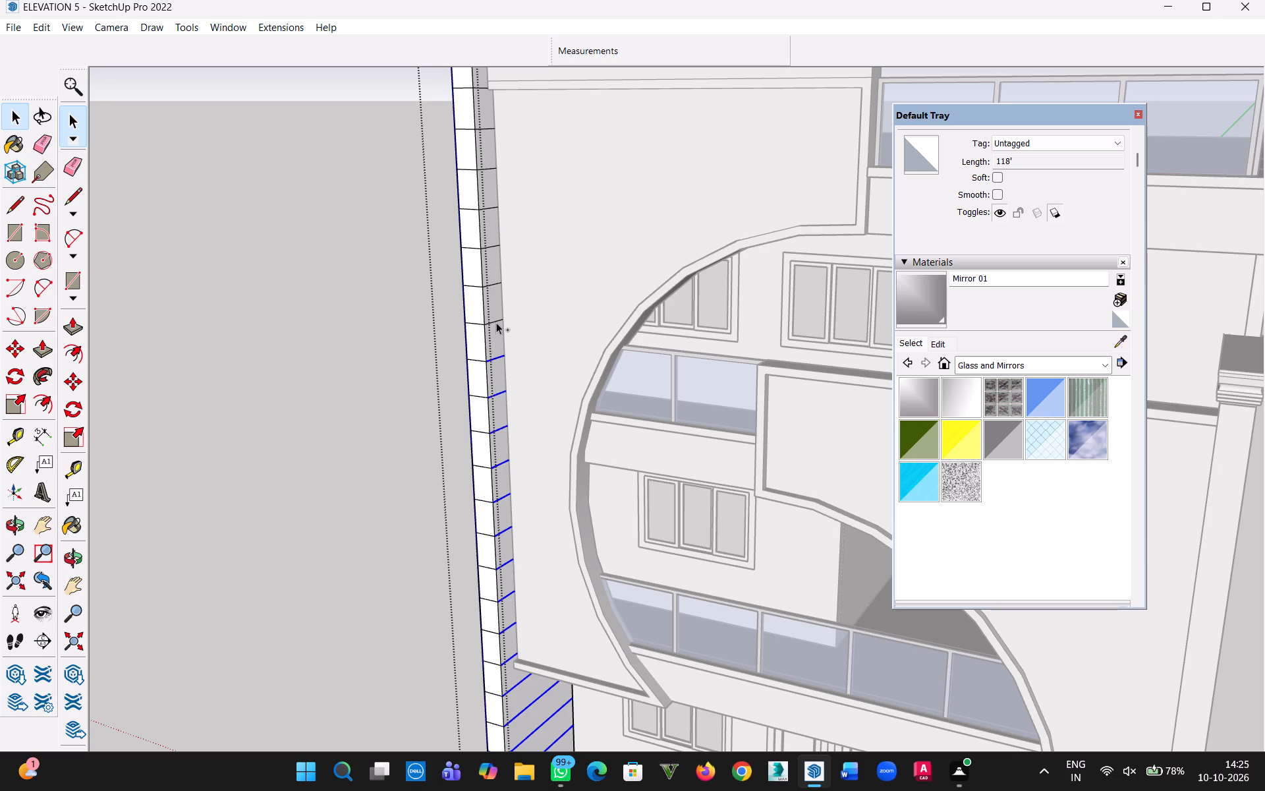
{"action": "left_click", "coordinate": [496, 322], "text": "ctrl"}
Add the remaining division lines on the pier's inner side face, up to the cap, to the selection.
{"action": "scroll", "coordinate": [500, 285], "scroll_direction": "up", "scroll_amount": 3, "text": "ctrl"}
{"action": "left_click", "coordinate": [494, 283], "text": "ctrl"}
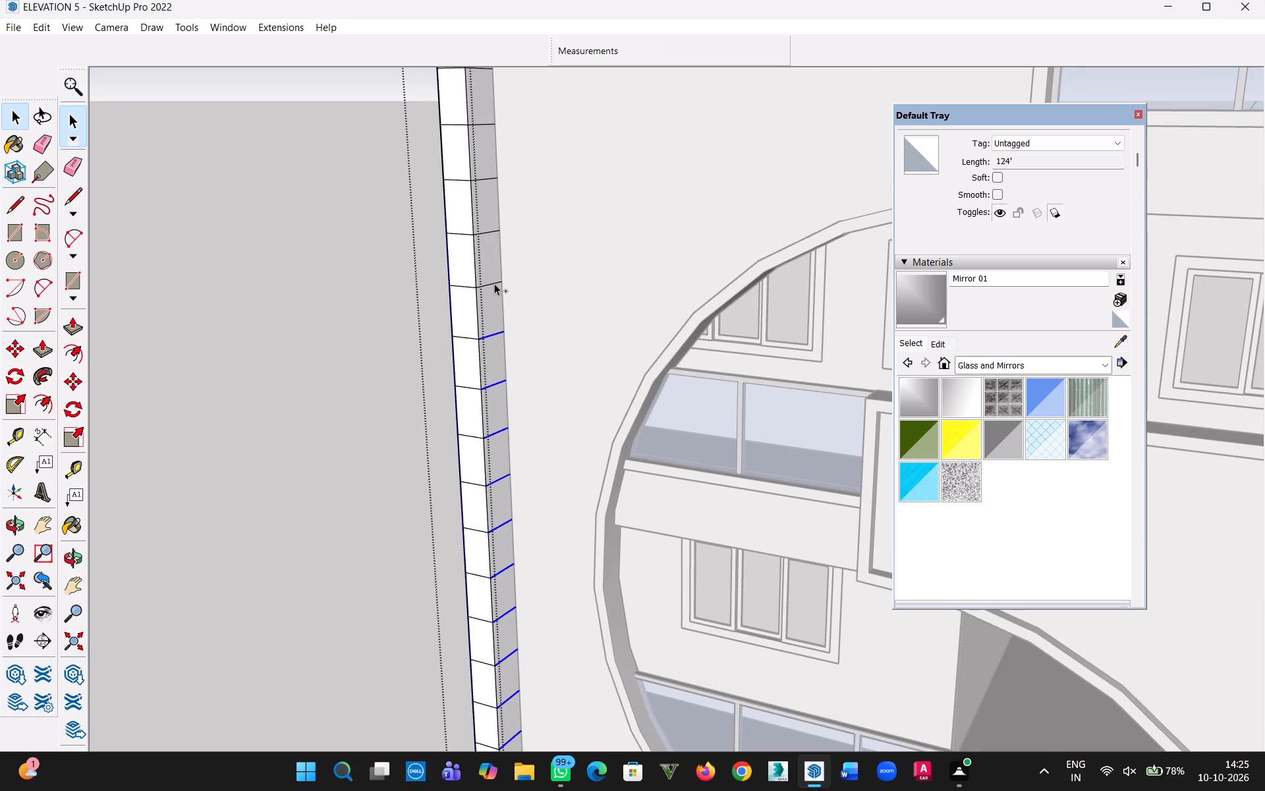
{"action": "left_click", "coordinate": [489, 231], "text": "ctrl"}
{"action": "left_click", "coordinate": [486, 179], "text": "ctrl"}
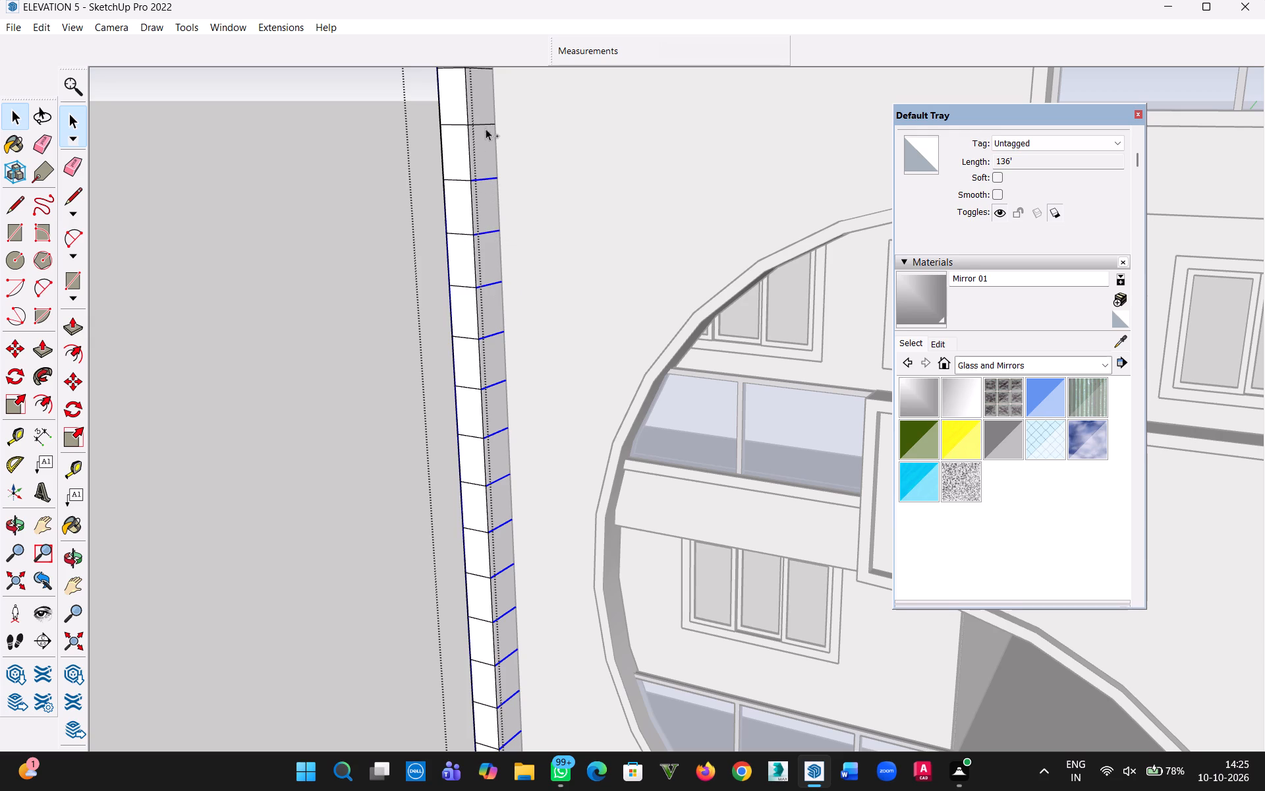
{"action": "left_click", "coordinate": [486, 124], "text": "ctrl"}
{"action": "scroll", "coordinate": [480, 139], "scroll_direction": "down", "scroll_amount": 7, "text": "ctrl"}
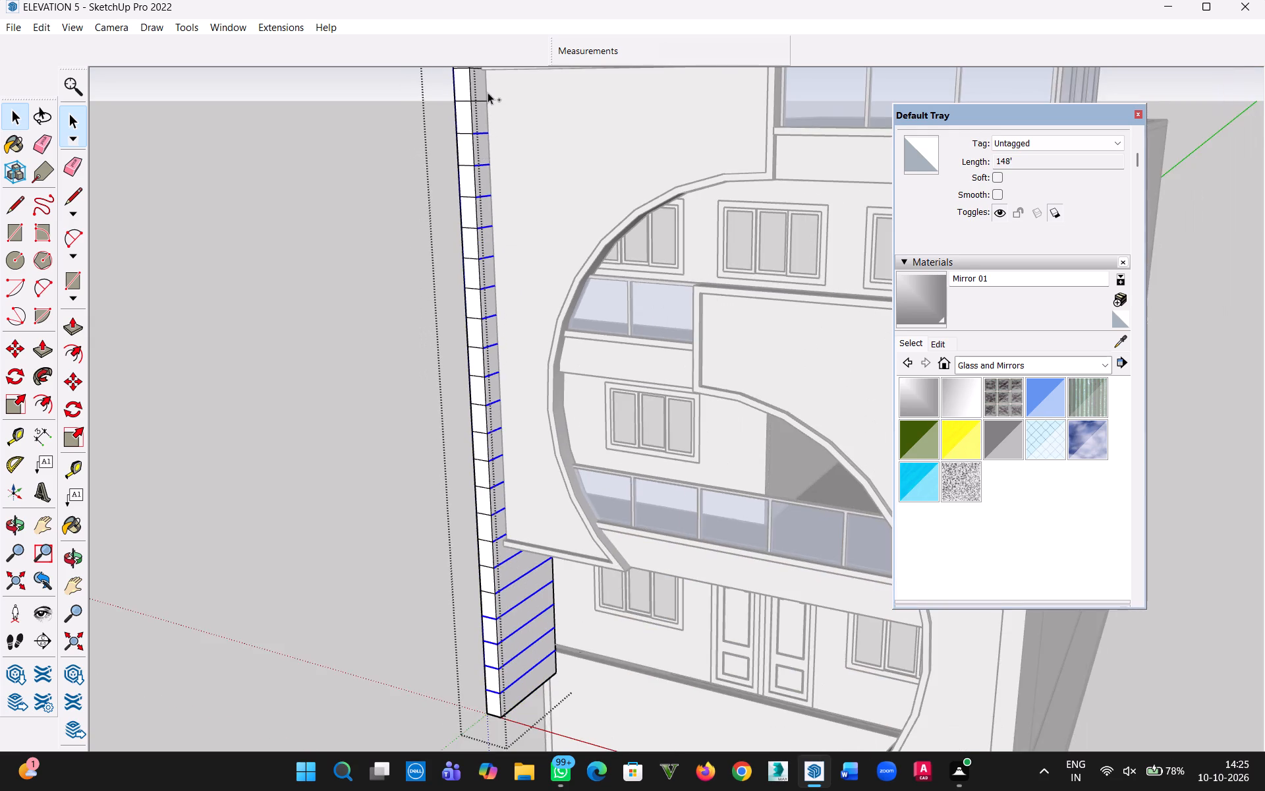
{"action": "scroll", "coordinate": [488, 92], "scroll_direction": "down", "scroll_amount": 3, "text": "ctrl"}
{"action": "scroll", "coordinate": [478, 65], "scroll_direction": "up", "scroll_amount": 16, "text": "ctrl"}
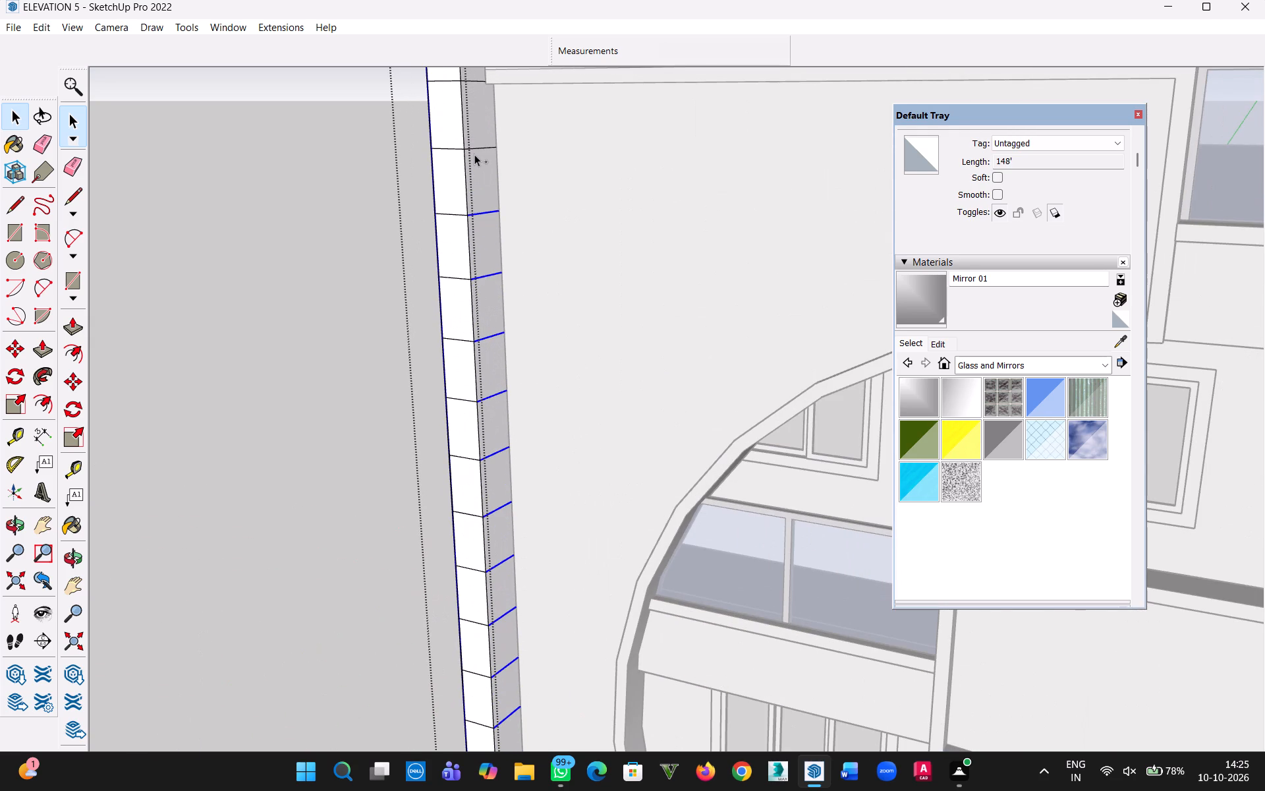
{"action": "left_click", "coordinate": [481, 155], "text": "ctrl"}
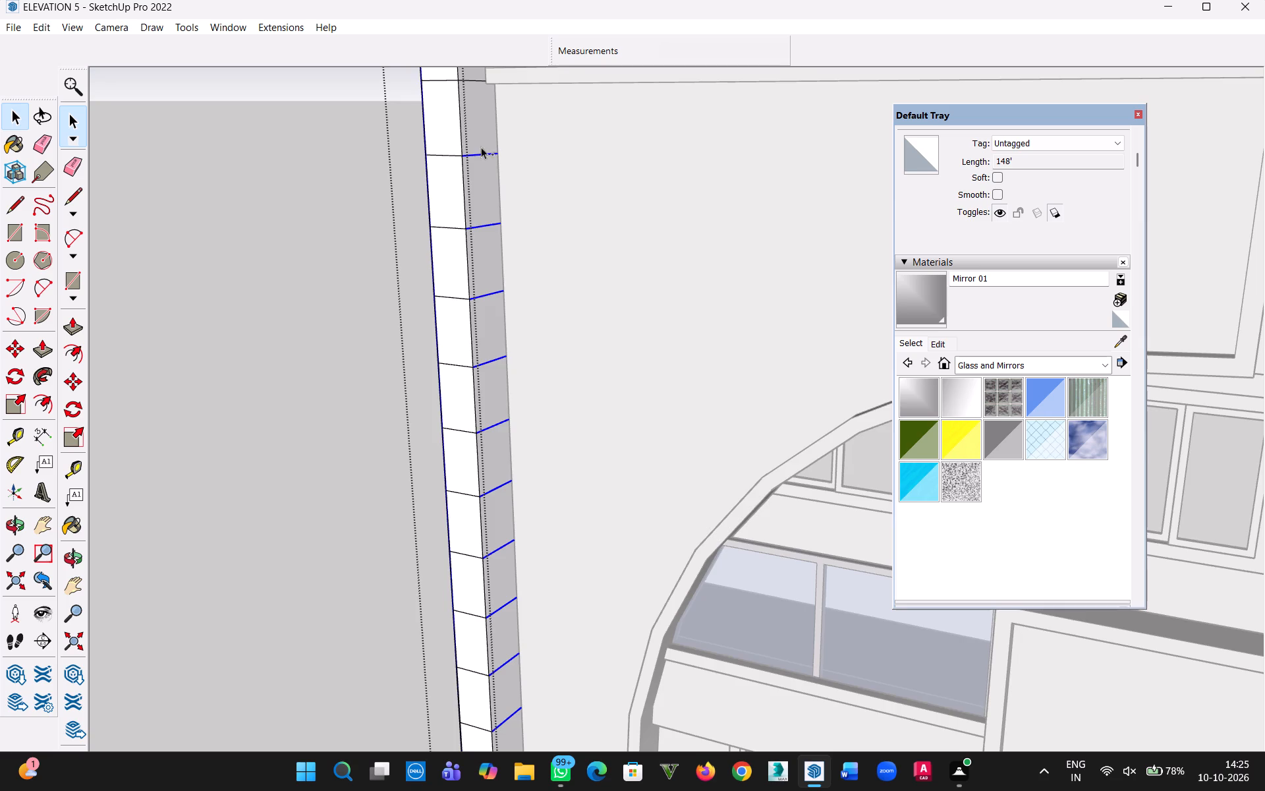
{"action": "scroll", "coordinate": [477, 128], "scroll_direction": "down", "scroll_amount": 16, "text": "ctrl"}
{"action": "scroll", "coordinate": [480, 113], "scroll_direction": "up", "scroll_amount": 12, "text": "ctrl"}
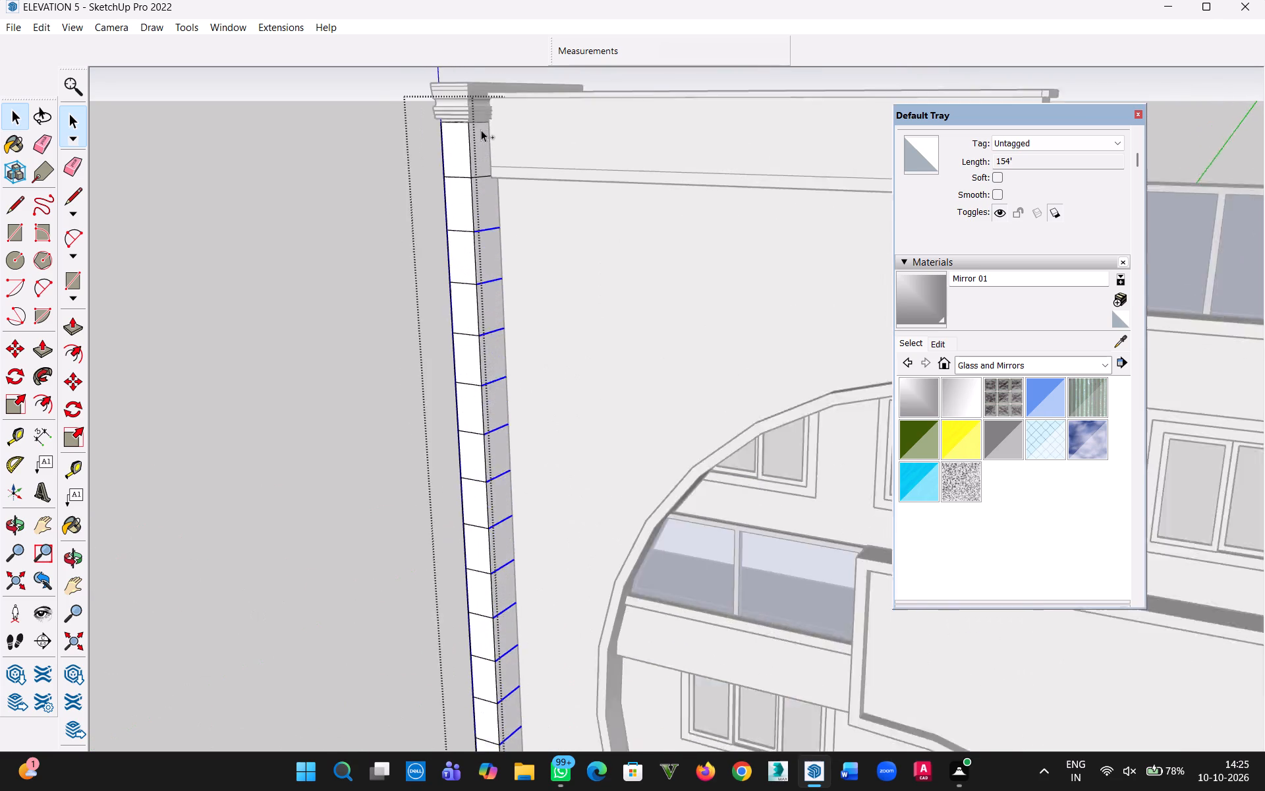
{"action": "scroll", "coordinate": [481, 130], "scroll_direction": "up", "scroll_amount": 6, "text": "ctrl"}
{"action": "left_click", "coordinate": [483, 197], "text": "ctrl"}
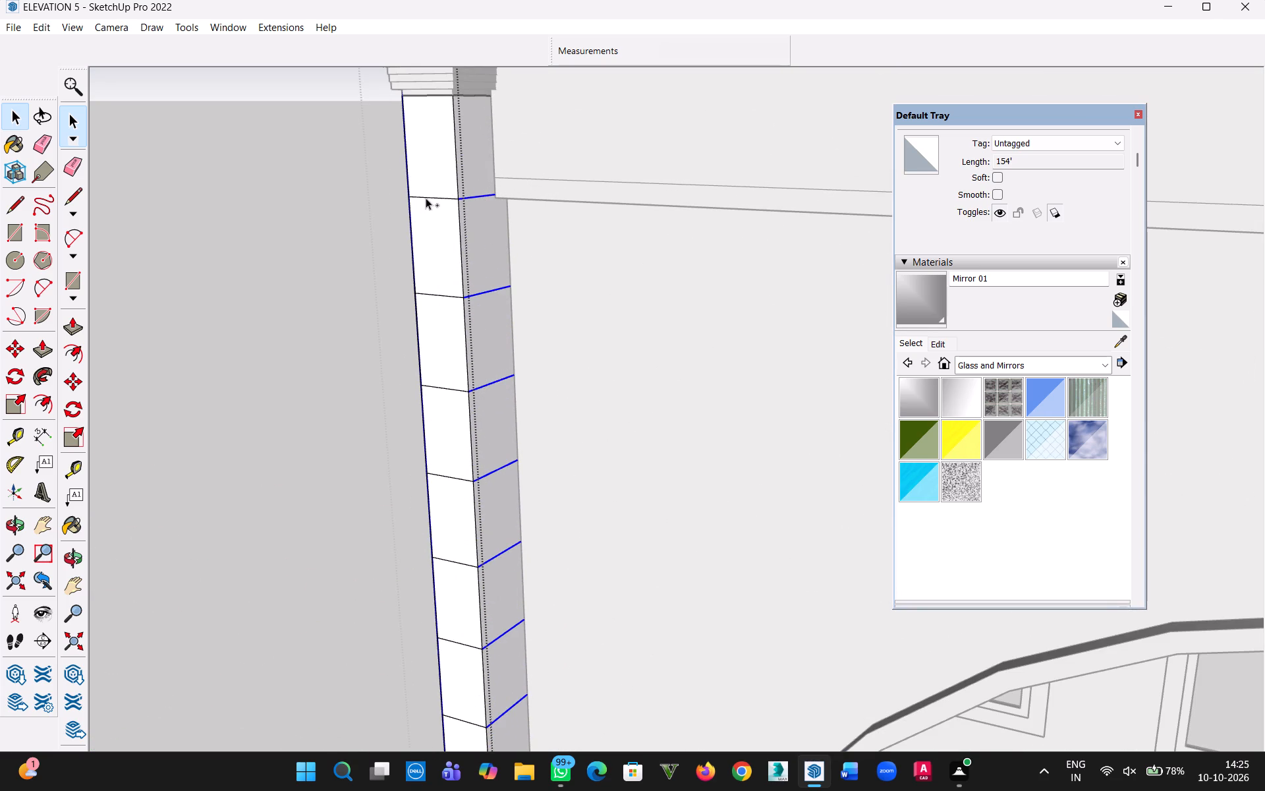
Add the five highest division lines on the pier's narrow front face, just below the cap, to the selection.
{"action": "left_click", "coordinate": [426, 198], "text": "ctrl"}
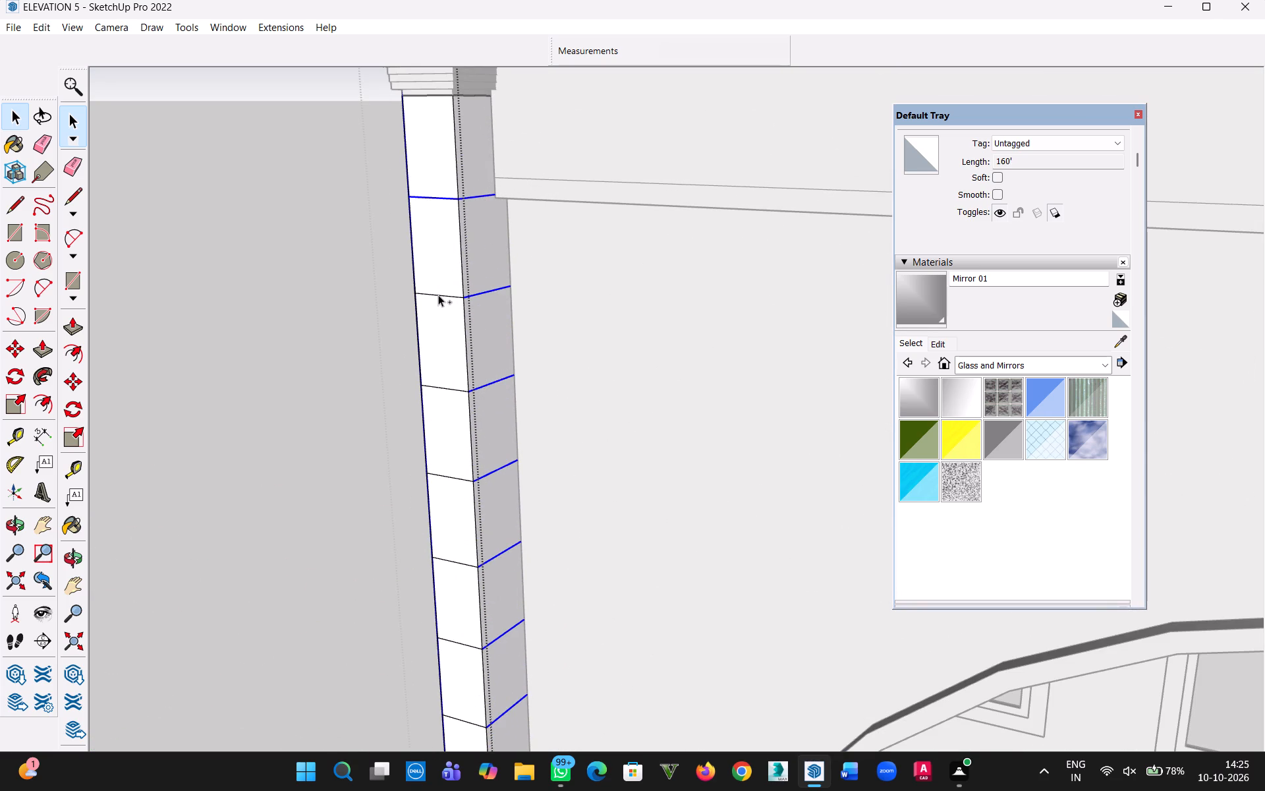
{"action": "left_click", "coordinate": [439, 295], "text": "ctrl"}
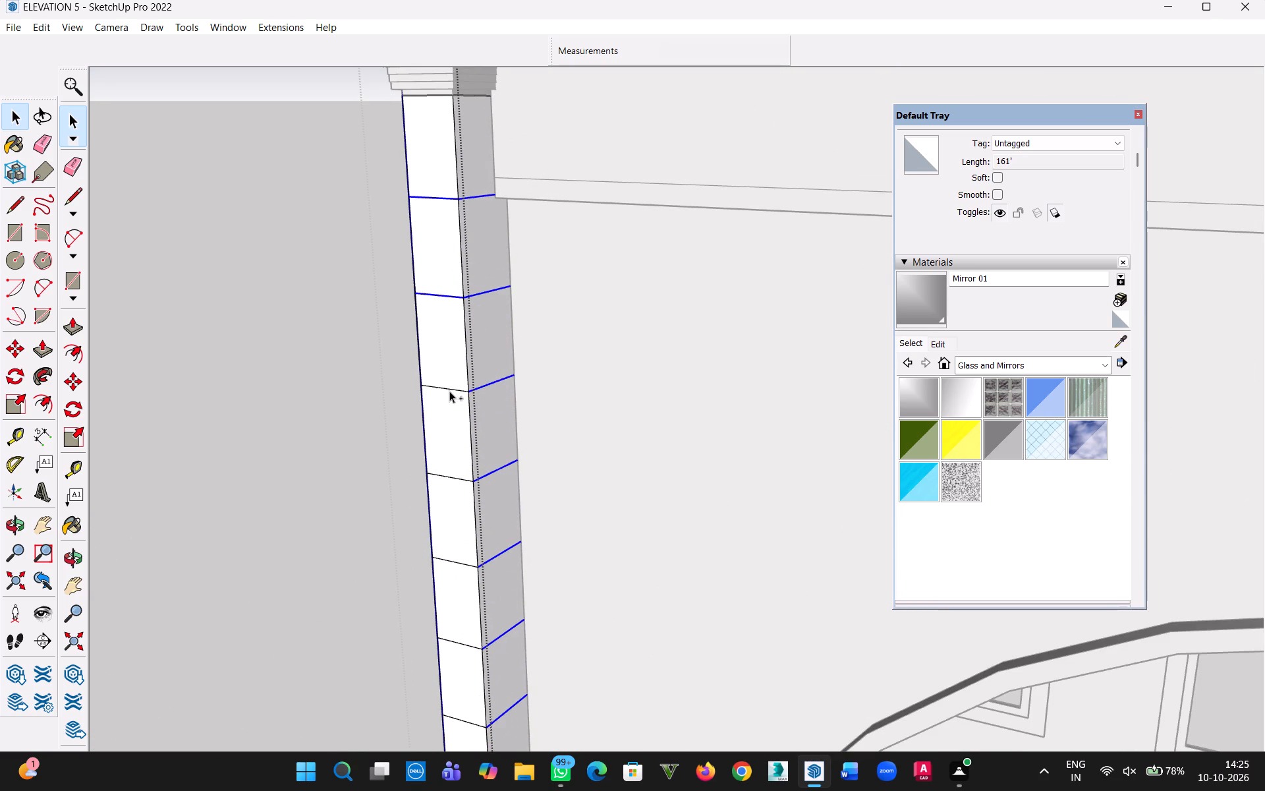
{"action": "left_click", "coordinate": [449, 391], "text": "ctrl"}
{"action": "left_click", "coordinate": [457, 479], "text": "ctrl"}
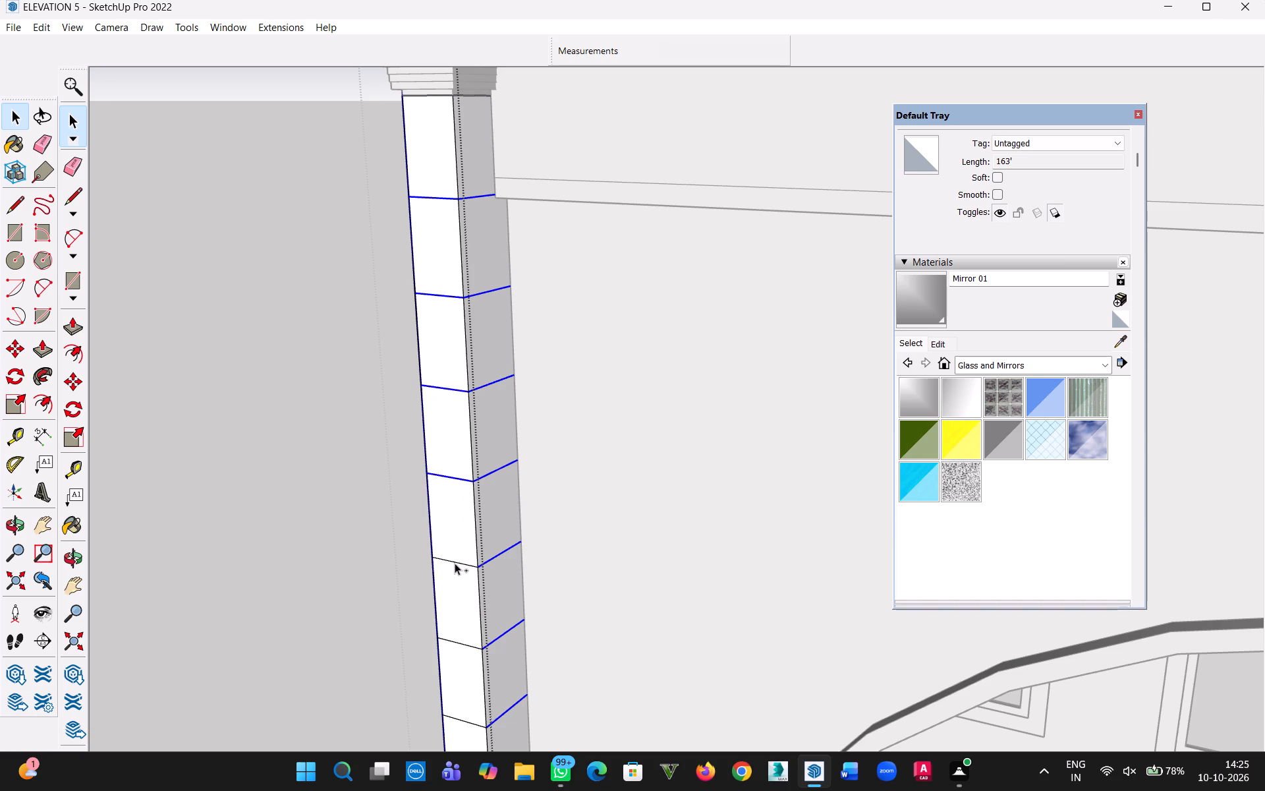
{"action": "left_click", "coordinate": [455, 562], "text": "ctrl"}
Add the sixth to eleventh division lines below the cap on the pier's front face to the selection.
{"action": "key", "text": "h"}
{"action": "left_click_drag", "start_coordinate": [485, 589], "coordinate": [484, 518]}
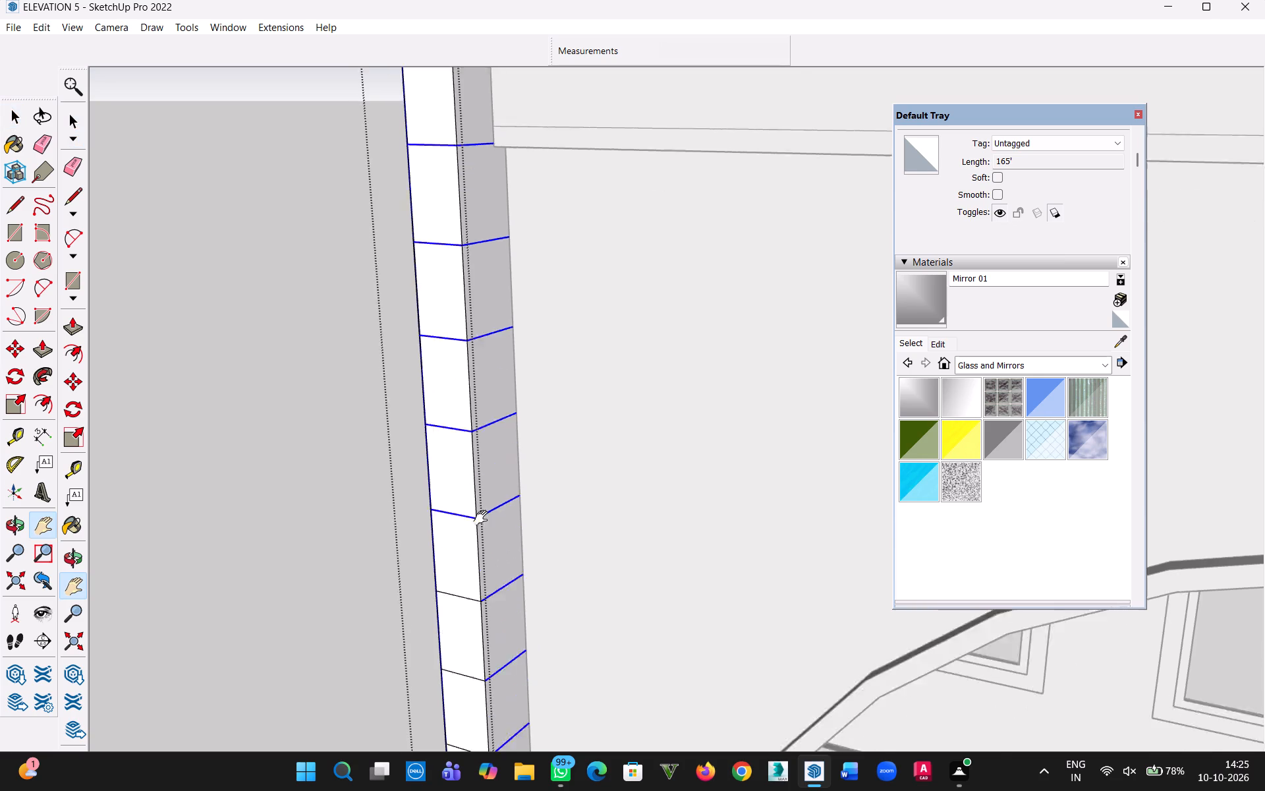
{"action": "left_click_drag", "start_coordinate": [484, 518], "coordinate": [503, 128]}
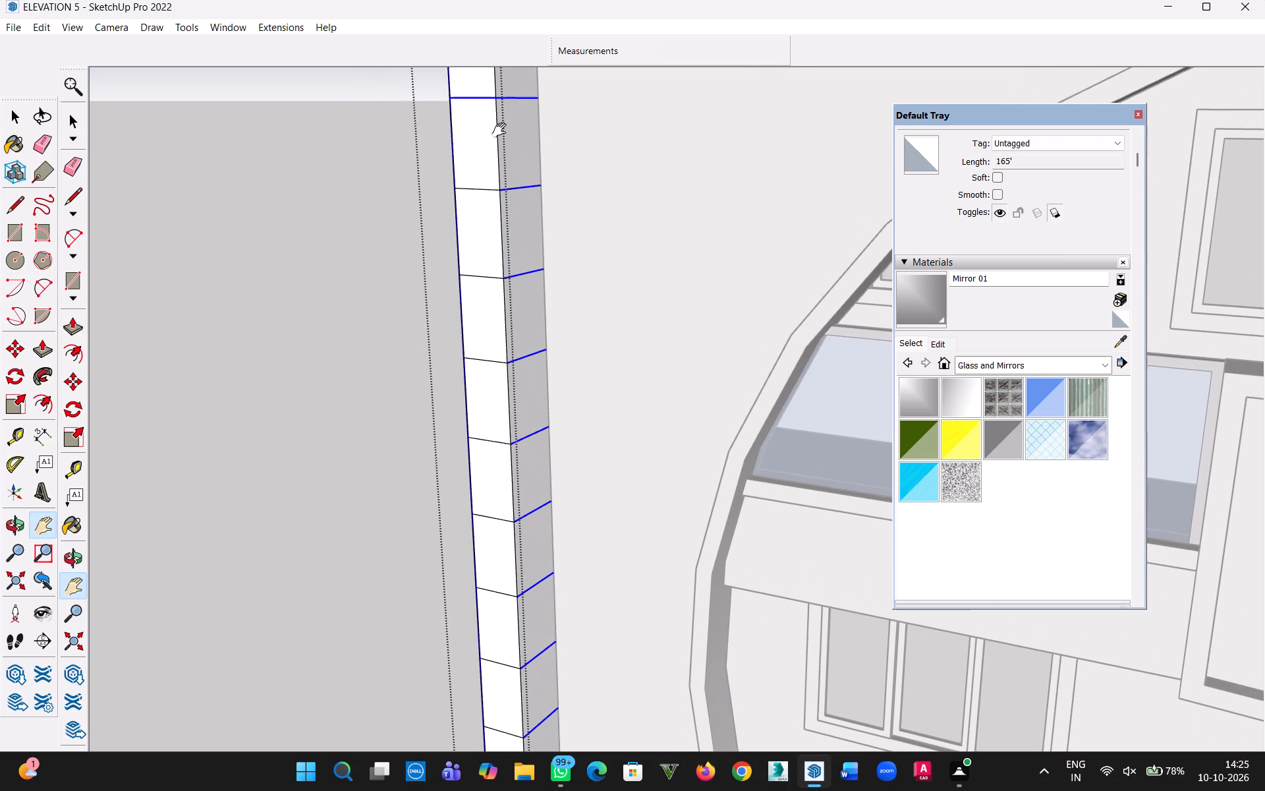
{"action": "key", "text": "Escape"}
{"action": "left_click", "coordinate": [482, 190], "text": "ctrl"}
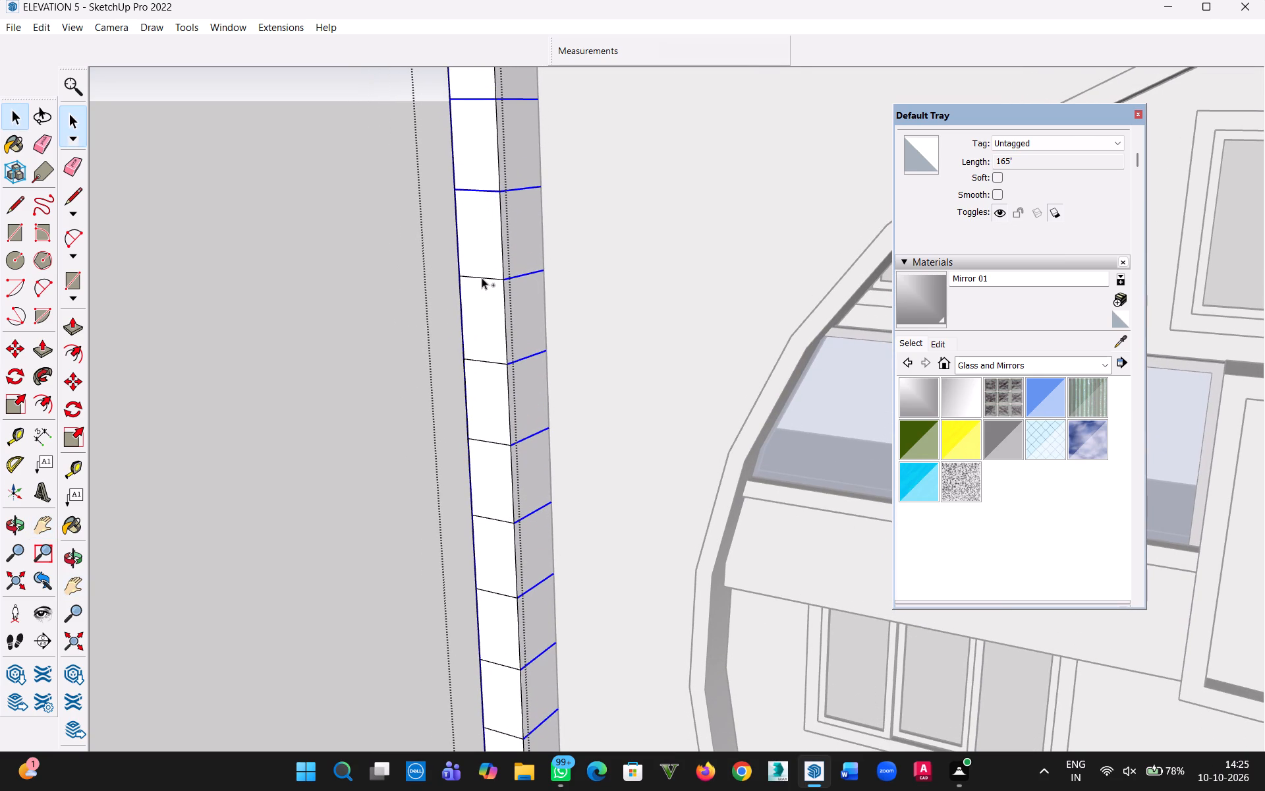
{"action": "left_click", "coordinate": [482, 278], "text": "ctrl"}
{"action": "left_click", "coordinate": [487, 361], "text": "ctrl"}
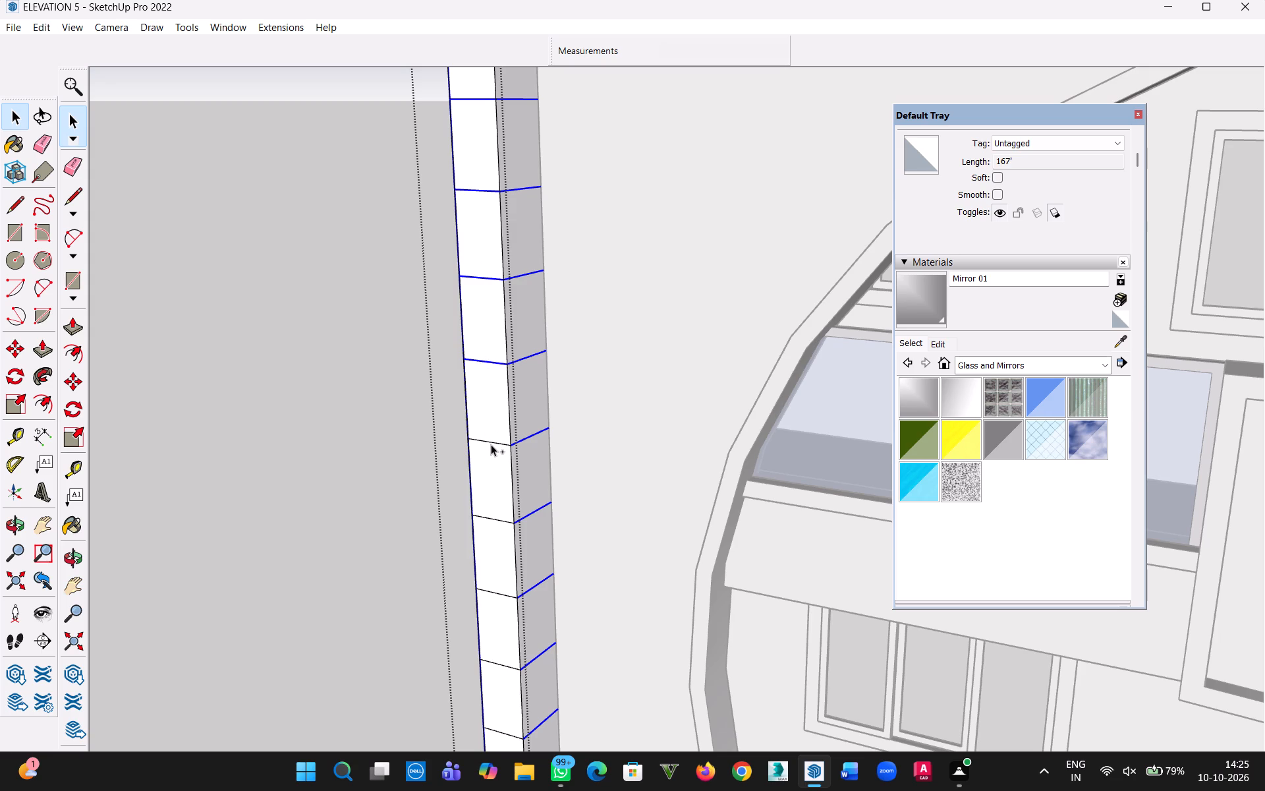
{"action": "left_click", "coordinate": [491, 442], "text": "ctrl"}
{"action": "left_click", "coordinate": [493, 519], "text": "ctrl"}
{"action": "left_click", "coordinate": [501, 595], "text": "ctrl"}
Add the twelfth to seventeenth division lines below the cap on the pier's front face to the selection.
{"action": "key", "text": "h"}
{"action": "left_click_drag", "start_coordinate": [549, 625], "coordinate": [538, 204]}
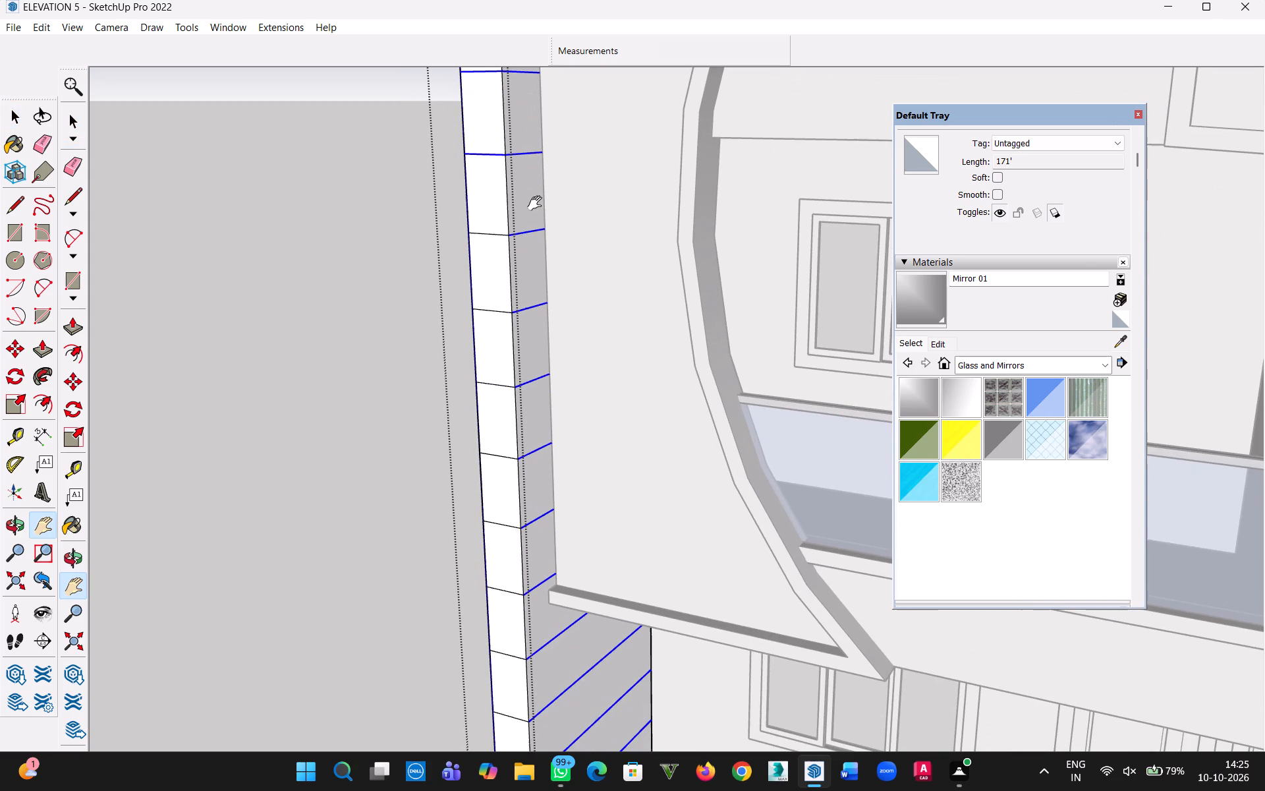
{"action": "left_click_drag", "start_coordinate": [538, 204], "coordinate": [538, 203]}
{"action": "key", "text": "Escape"}
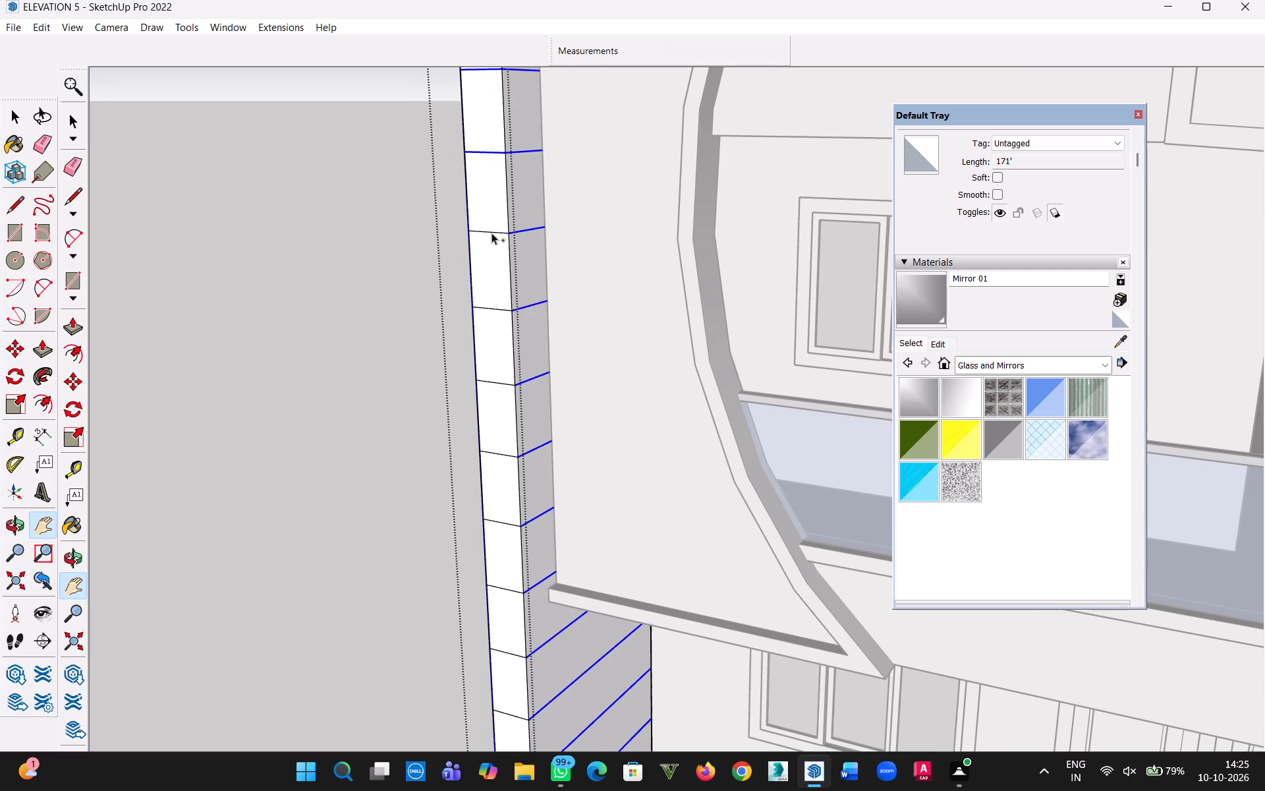
{"action": "left_click", "coordinate": [492, 233], "text": "ctrl"}
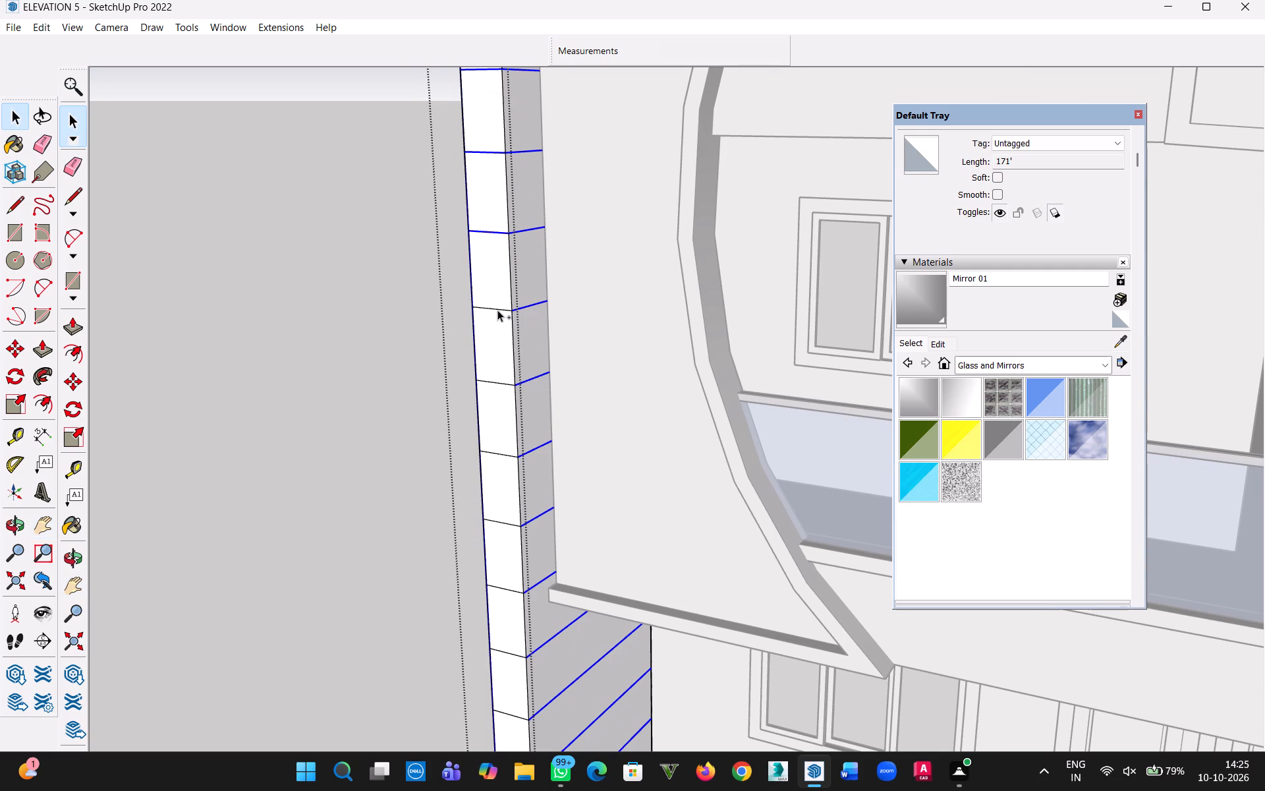
{"action": "left_click", "coordinate": [498, 308], "text": "ctrl"}
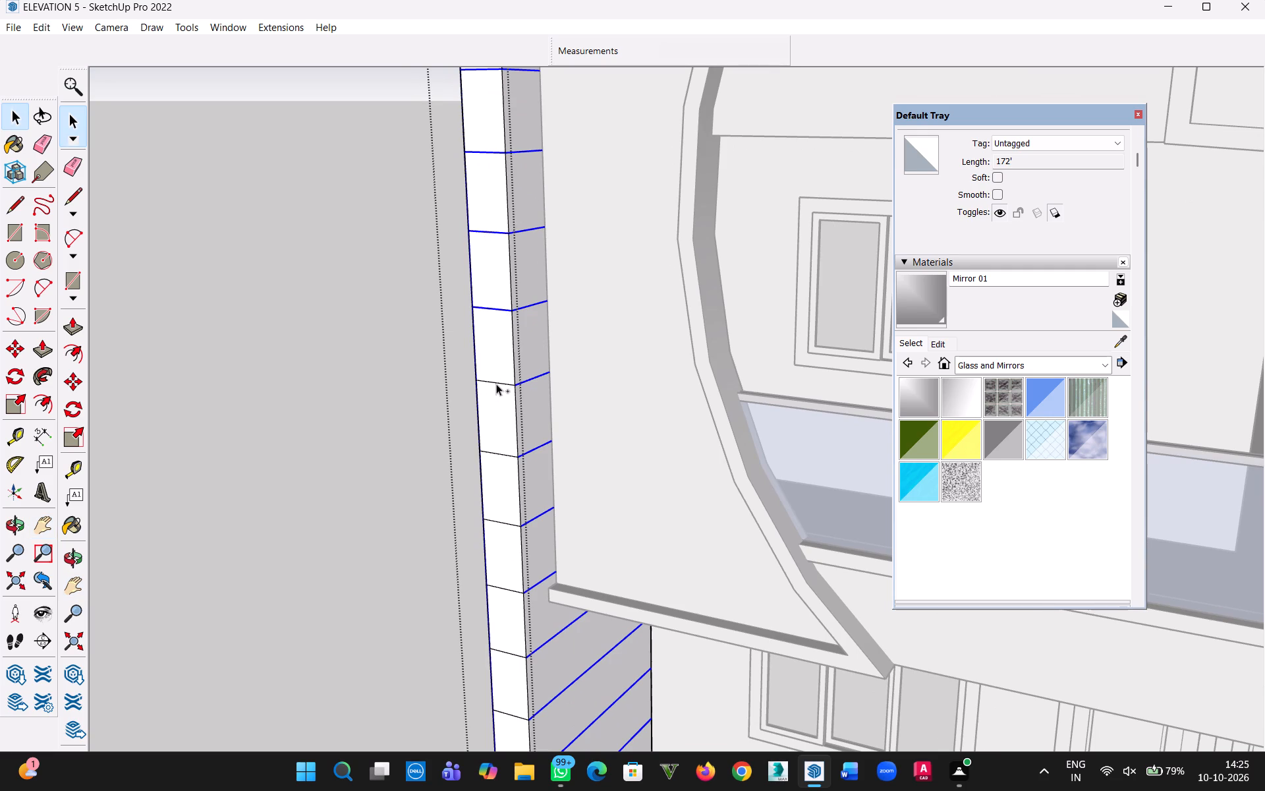
{"action": "left_click", "coordinate": [497, 383], "text": "ctrl"}
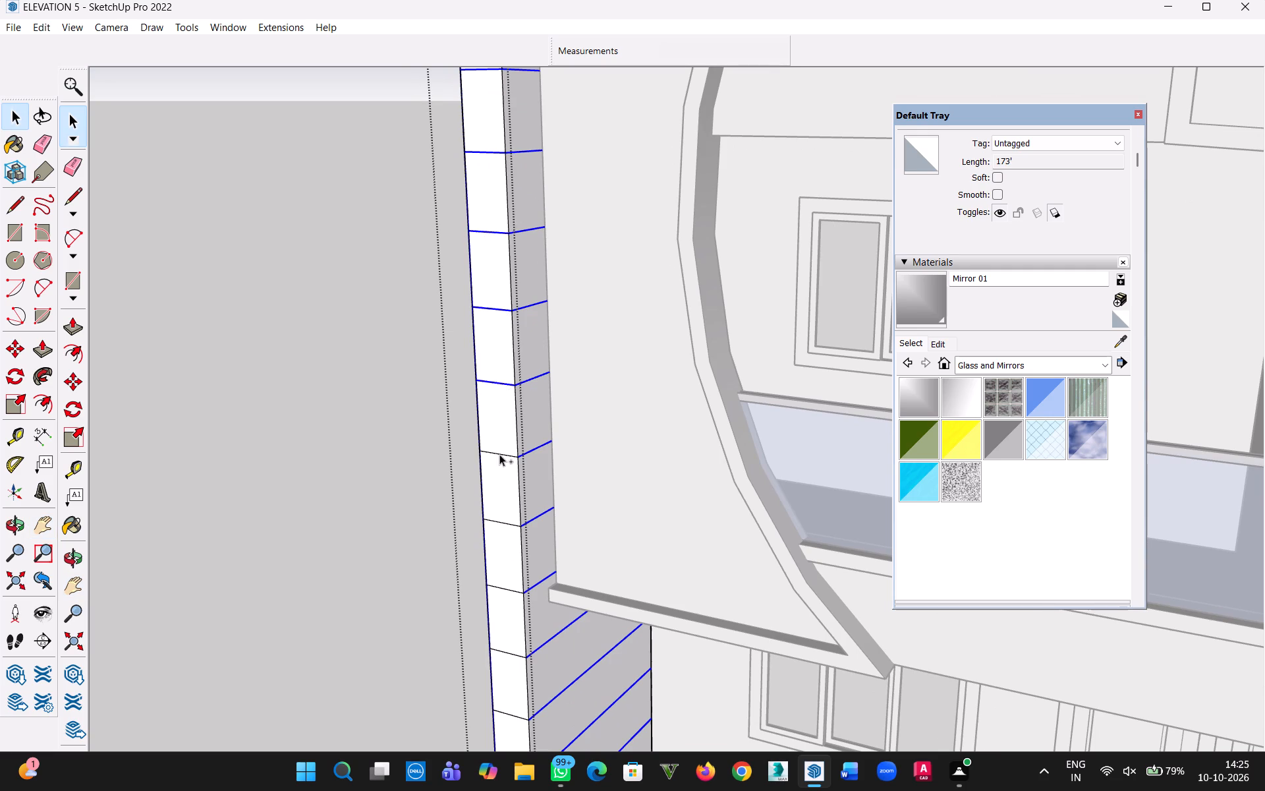
{"action": "left_click", "coordinate": [499, 454], "text": "ctrl"}
{"action": "left_click", "coordinate": [503, 521], "text": "ctrl"}
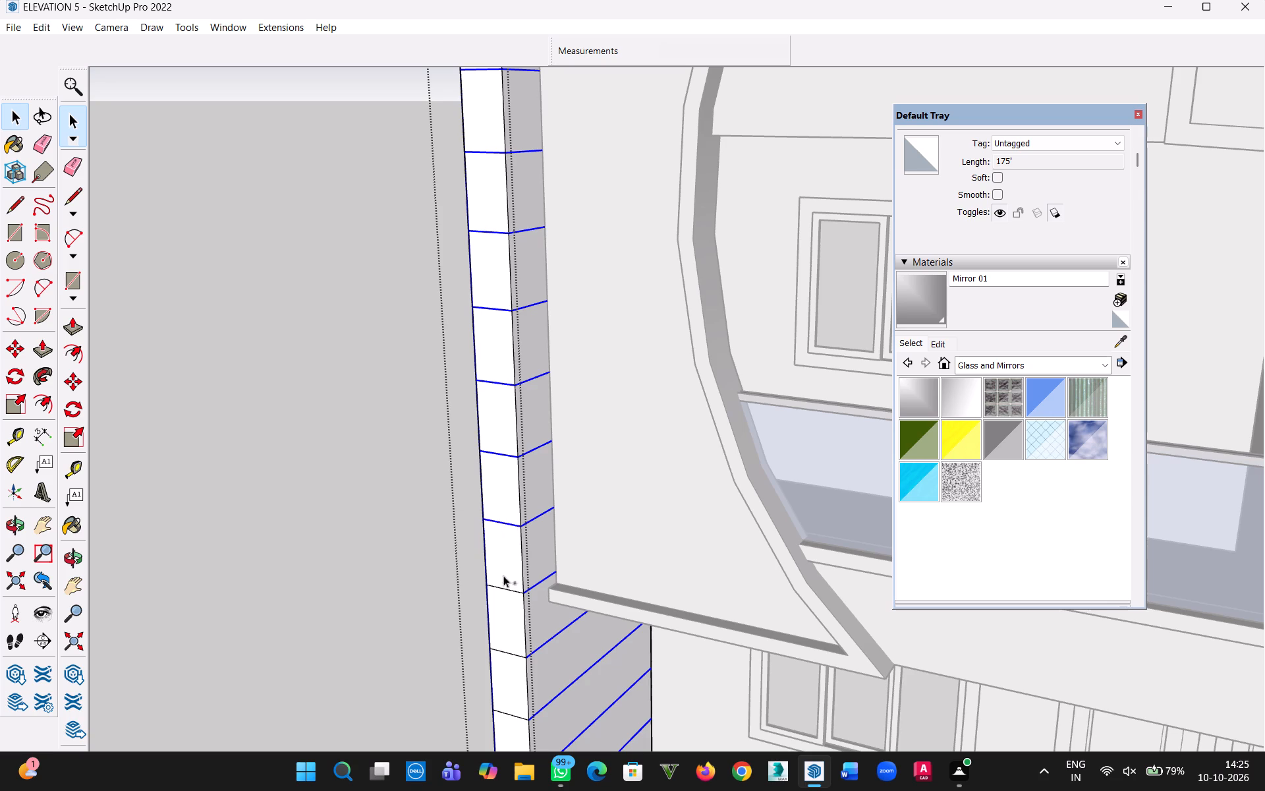
{"action": "left_click", "coordinate": [503, 589], "text": "ctrl"}
Add the last two unselected division lines on the pier's front face, the fifth and sixth above its base, to the selection.
{"action": "key", "text": "h"}
{"action": "left_click_drag", "start_coordinate": [557, 630], "coordinate": [544, 281]}
{"action": "key", "text": "Escape"}
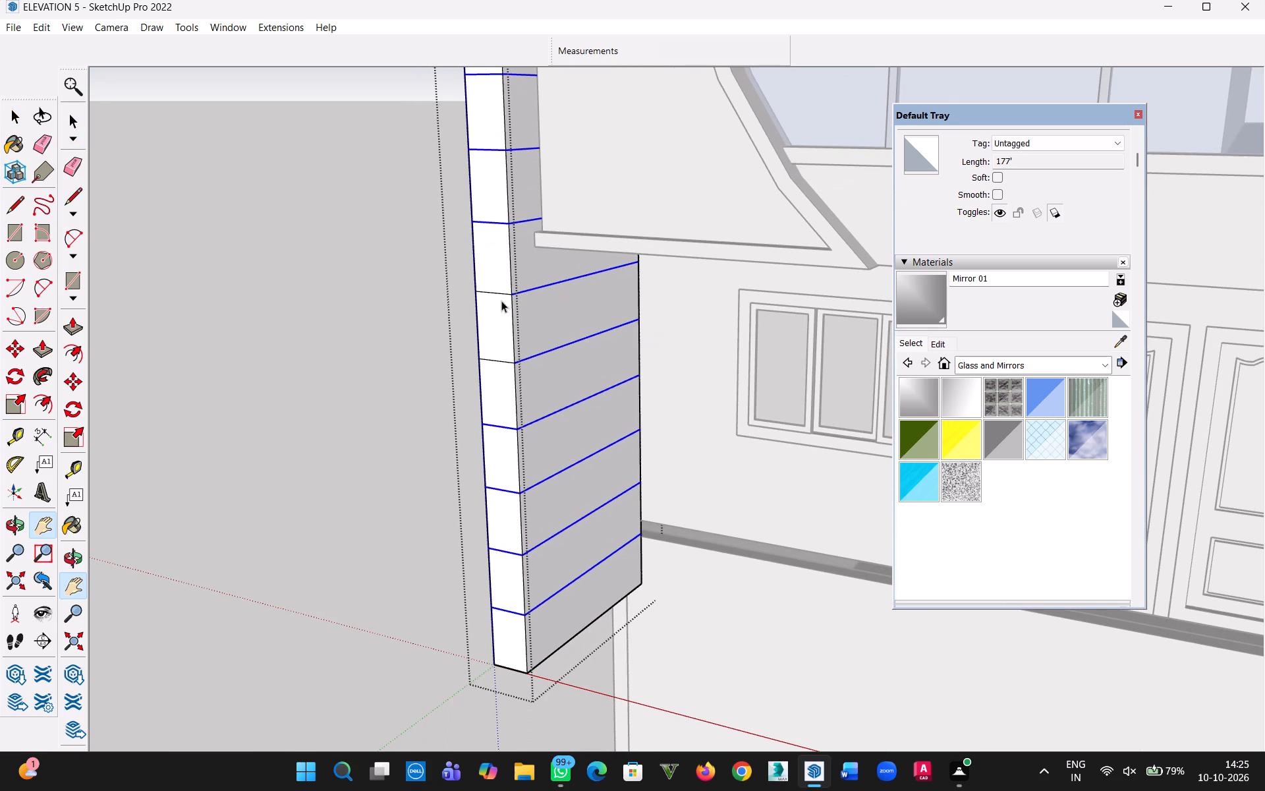
{"action": "left_click", "coordinate": [493, 292], "text": "ctrl"}
{"action": "left_click", "coordinate": [491, 360], "text": "ctrl"}
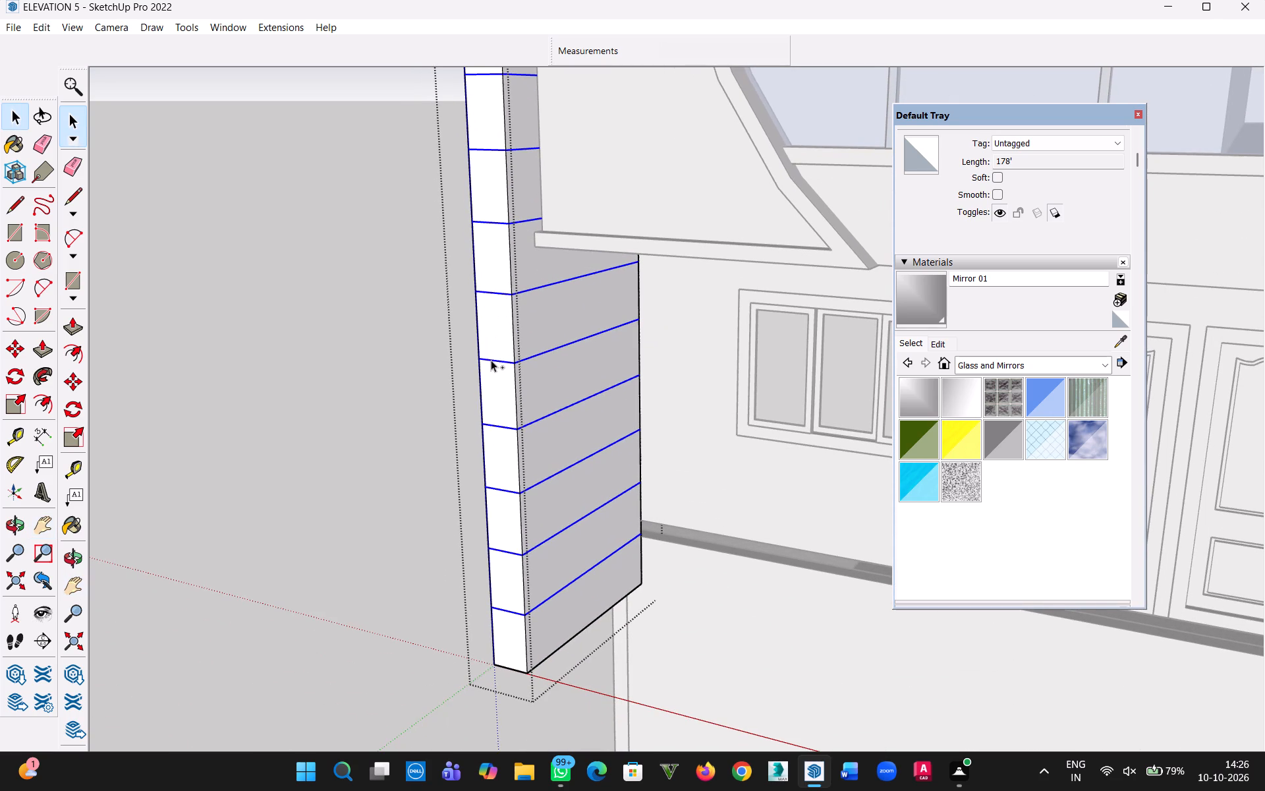
Add the fourth to eighth division lines, counted from the base, on the pier's wide outer side face to the selection.
{"action": "scroll", "coordinate": [445, 370], "scroll_direction": "down", "scroll_amount": 3}
{"action": "middle_click_drag", "start_coordinate": [410, 363], "coordinate": [867, 358]}
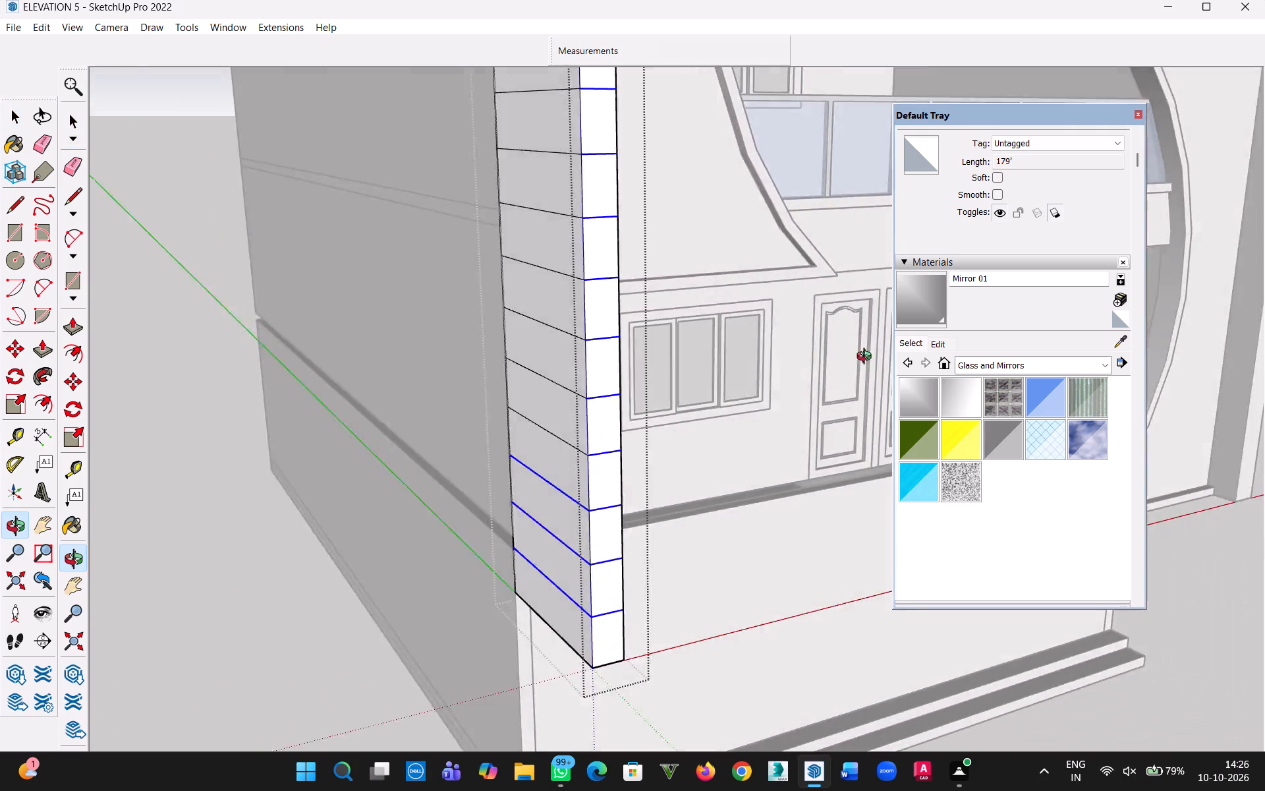
{"action": "middle_click_drag", "start_coordinate": [867, 358], "coordinate": [1035, 338]}
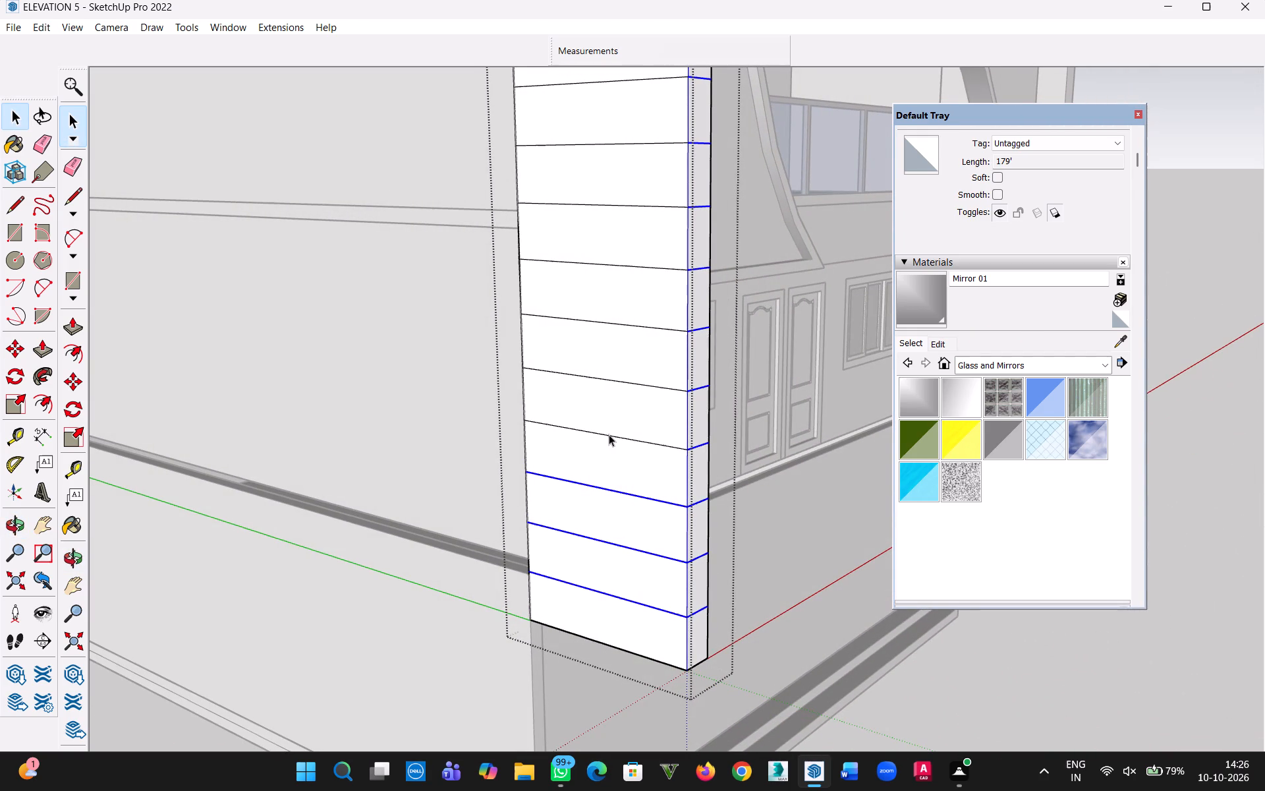
{"action": "left_click", "coordinate": [631, 438], "text": "ctrl"}
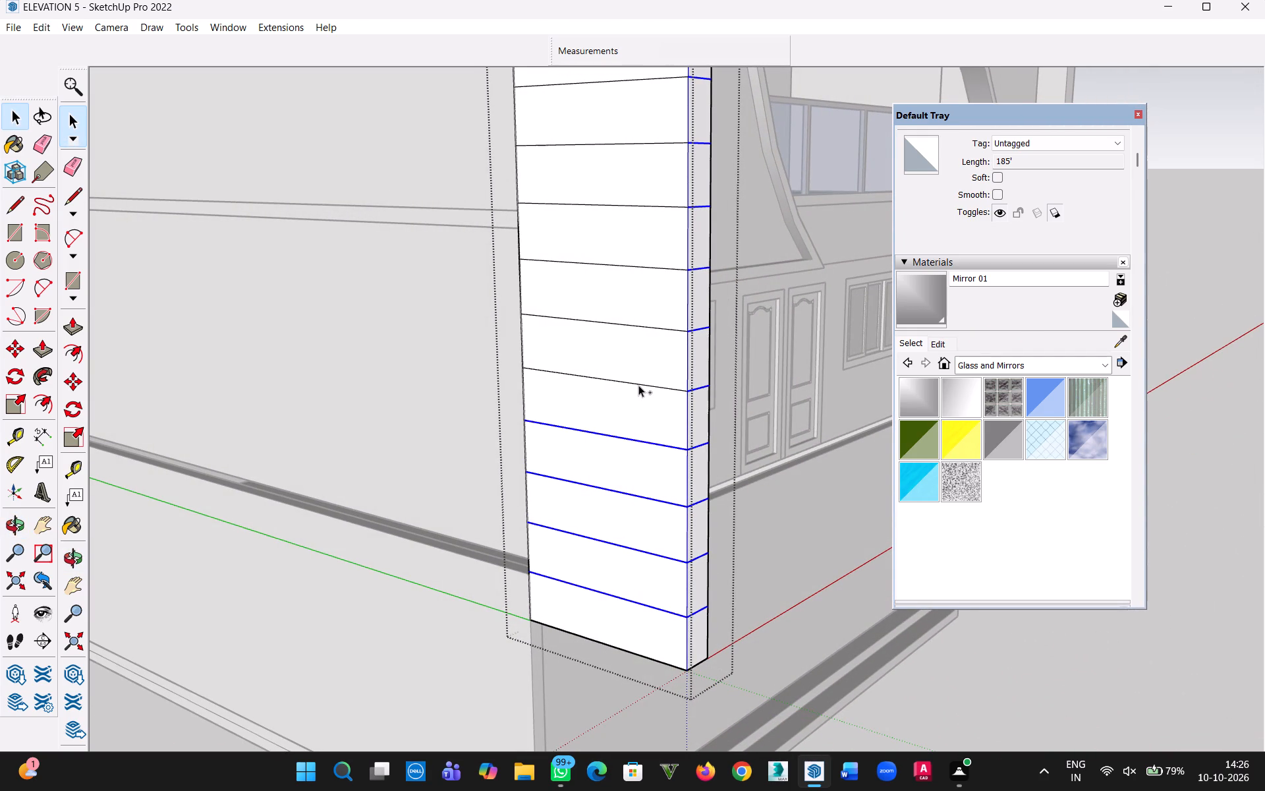
{"action": "left_click", "coordinate": [639, 384], "text": "ctrl"}
{"action": "left_click", "coordinate": [652, 328], "text": "ctrl"}
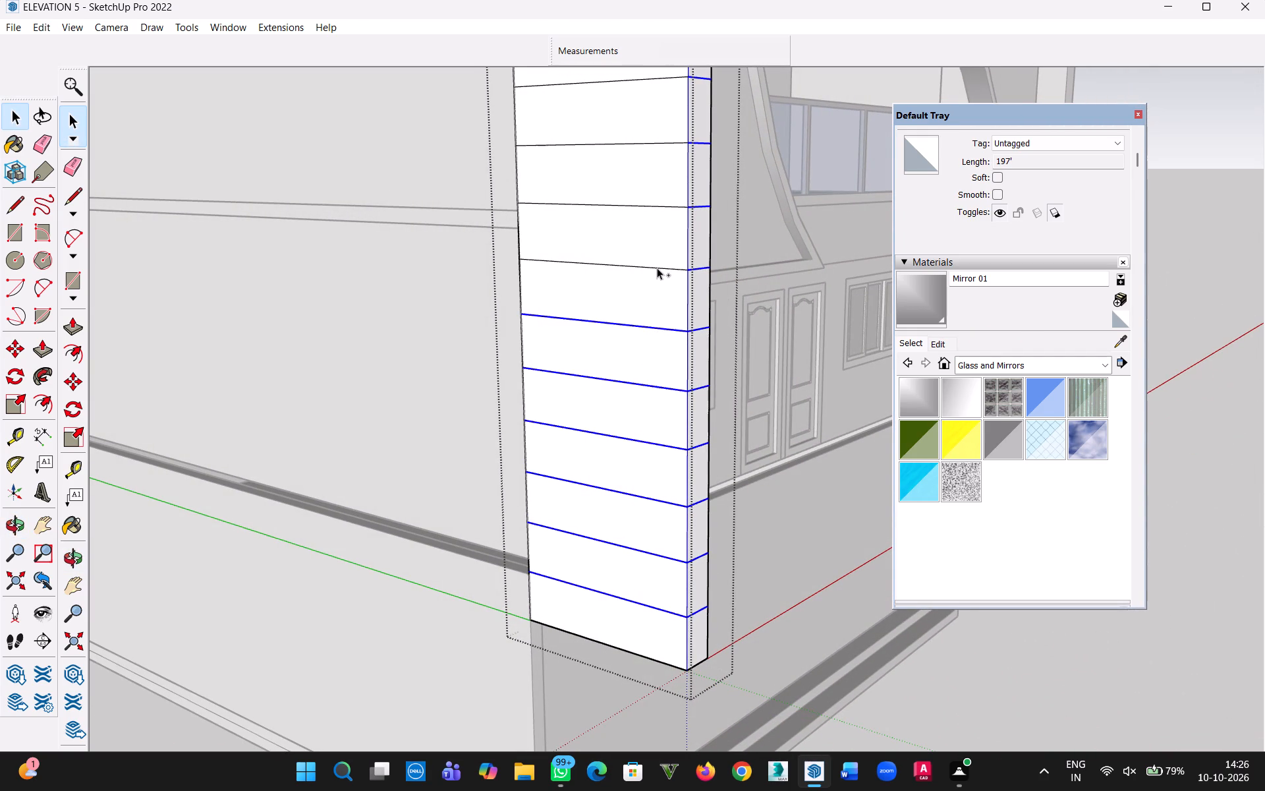
{"action": "left_click", "coordinate": [657, 268], "text": "ctrl"}
{"action": "left_click", "coordinate": [661, 206], "text": "ctrl"}
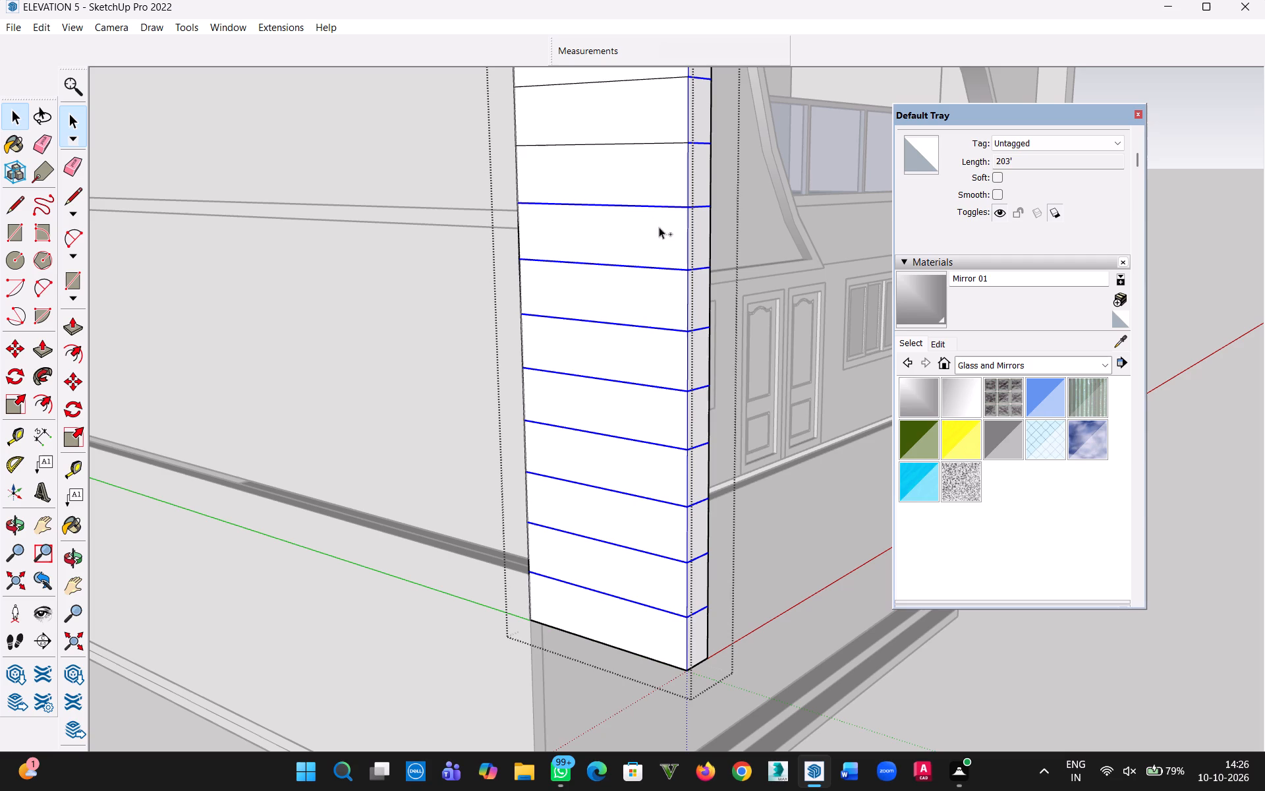
Add the ninth to seventeenth division lines on the pier's outer side face to the selection.
{"action": "key", "text": "h"}
{"action": "left_click_drag", "start_coordinate": [600, 238], "coordinate": [605, 738]}
{"action": "key", "text": "Escape"}
{"action": "left_click", "coordinate": [654, 668], "text": "ctrl"}
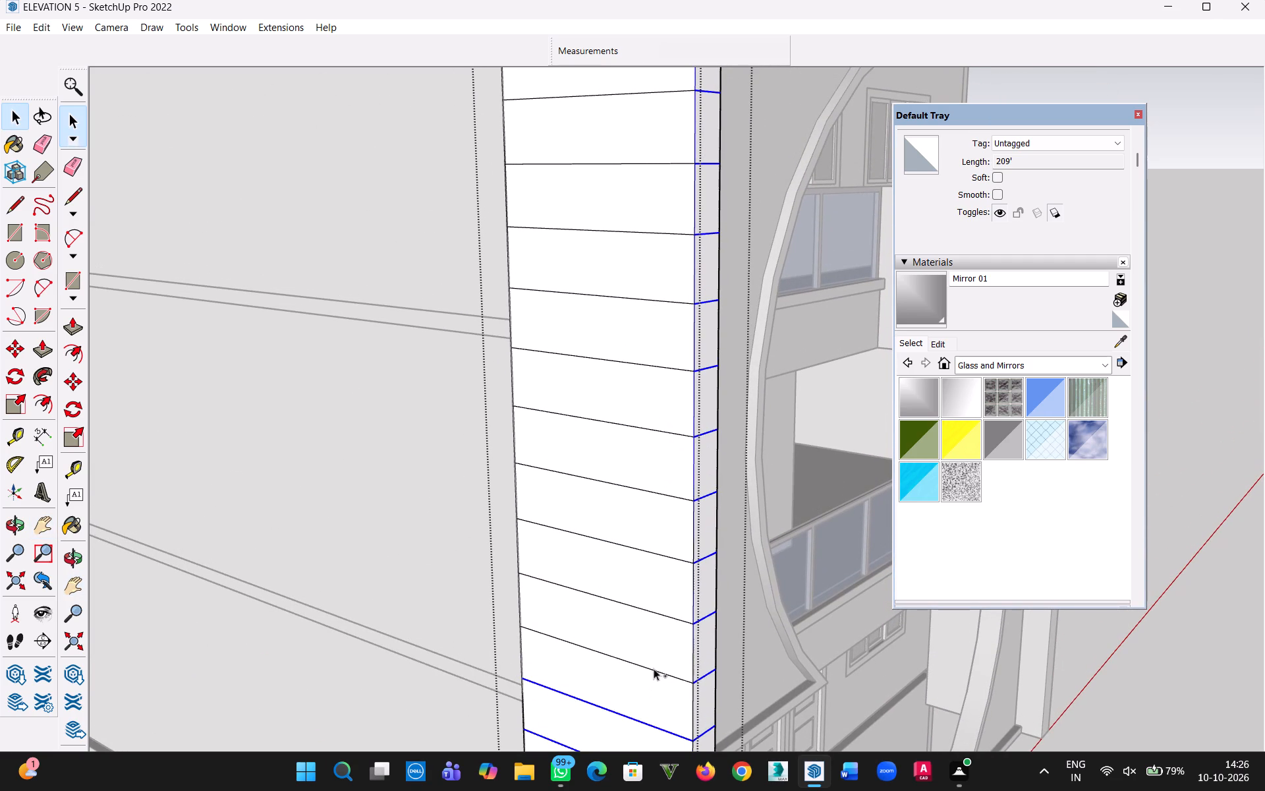
{"action": "left_click", "coordinate": [663, 614], "text": "ctrl"}
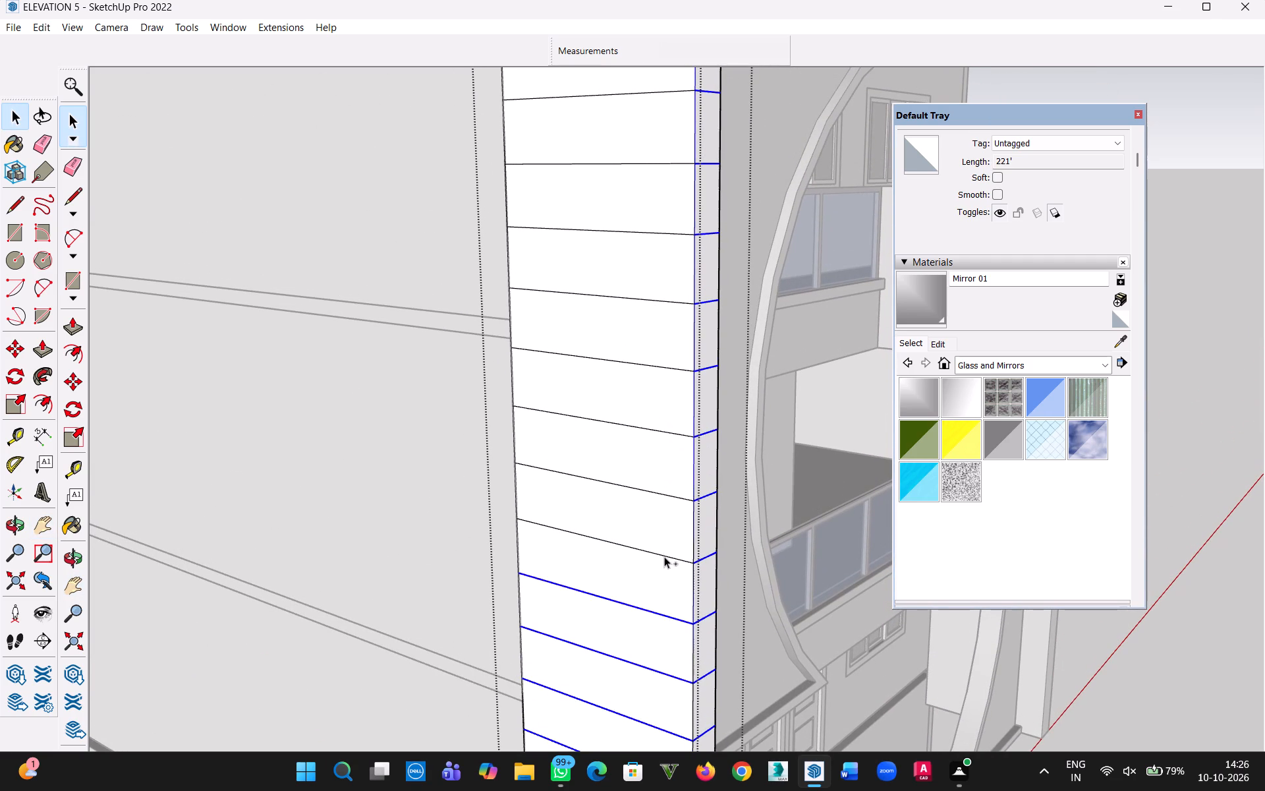
{"action": "left_click", "coordinate": [664, 556], "text": "ctrl"}
{"action": "left_click", "coordinate": [656, 492], "text": "ctrl"}
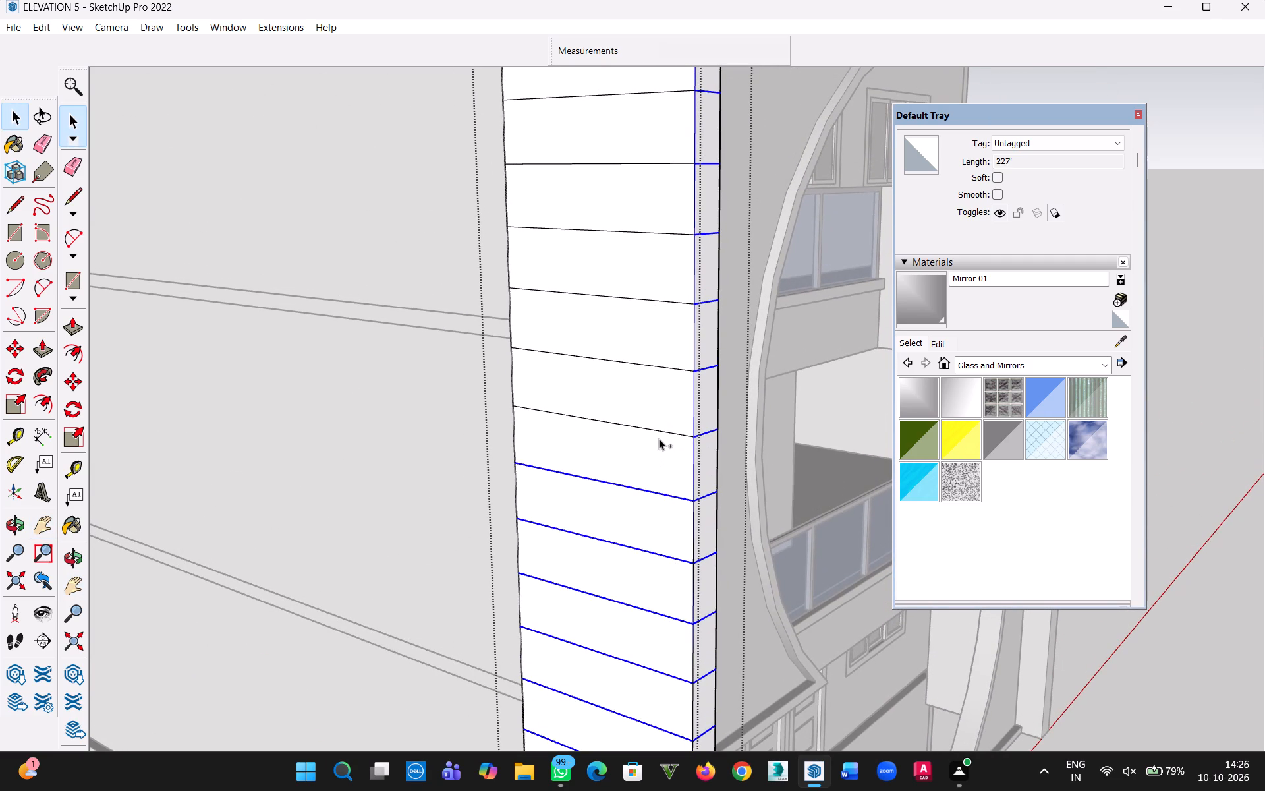
{"action": "left_click", "coordinate": [661, 431], "text": "ctrl"}
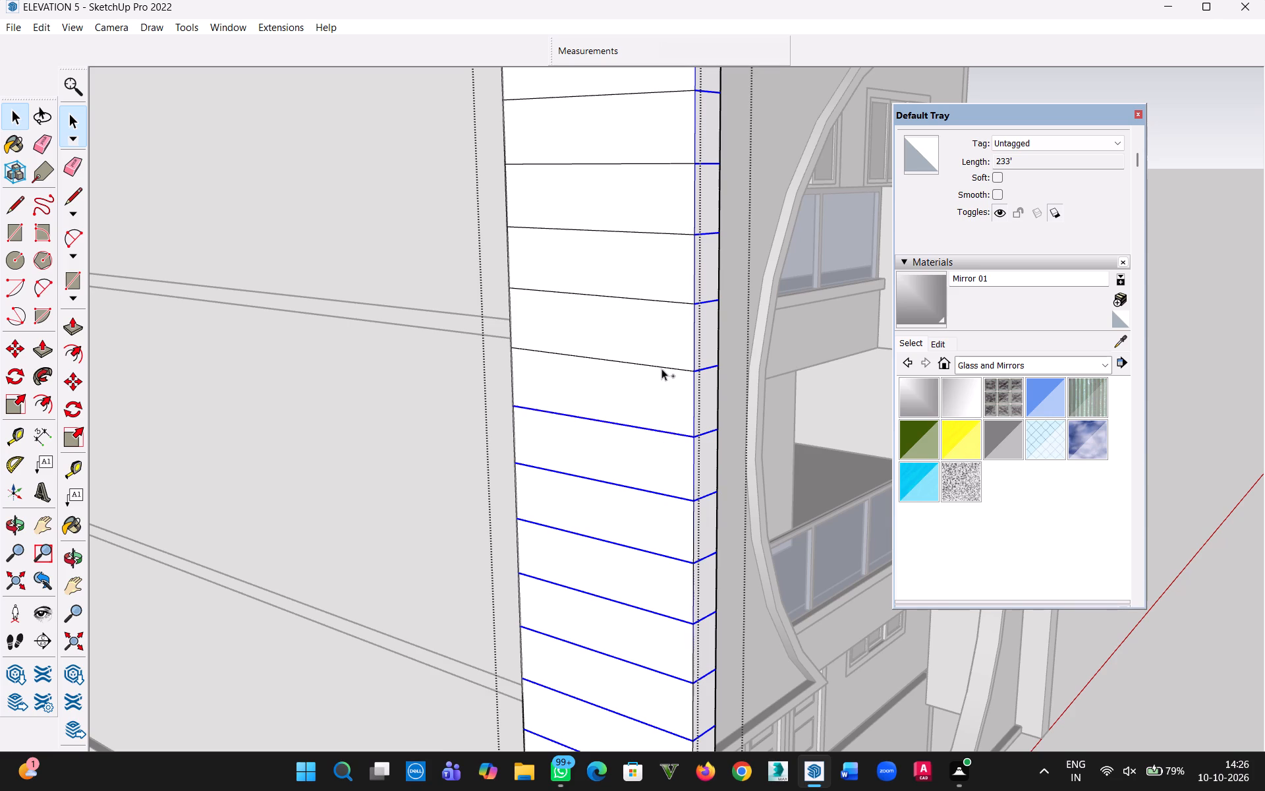
{"action": "left_click", "coordinate": [661, 366], "text": "ctrl"}
{"action": "left_click", "coordinate": [663, 301], "text": "ctrl"}
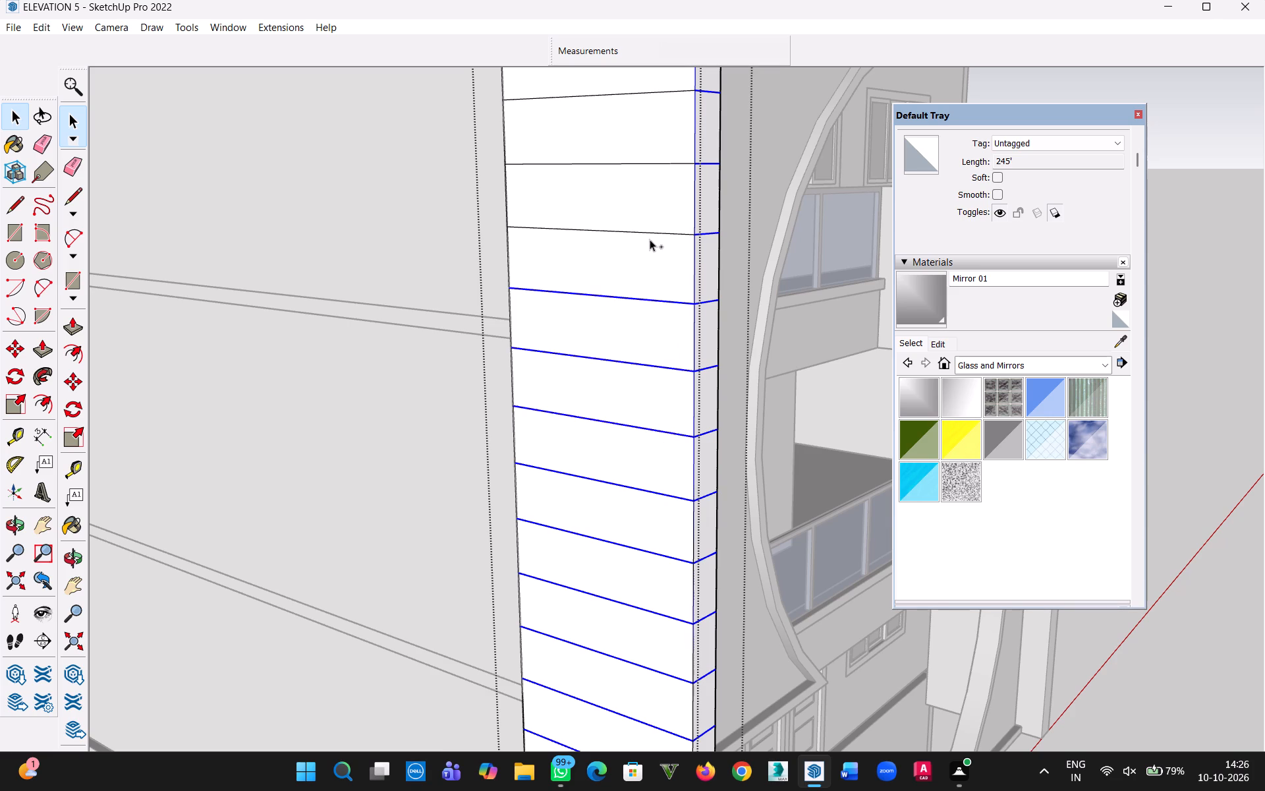
{"action": "left_click", "coordinate": [652, 232], "text": "ctrl"}
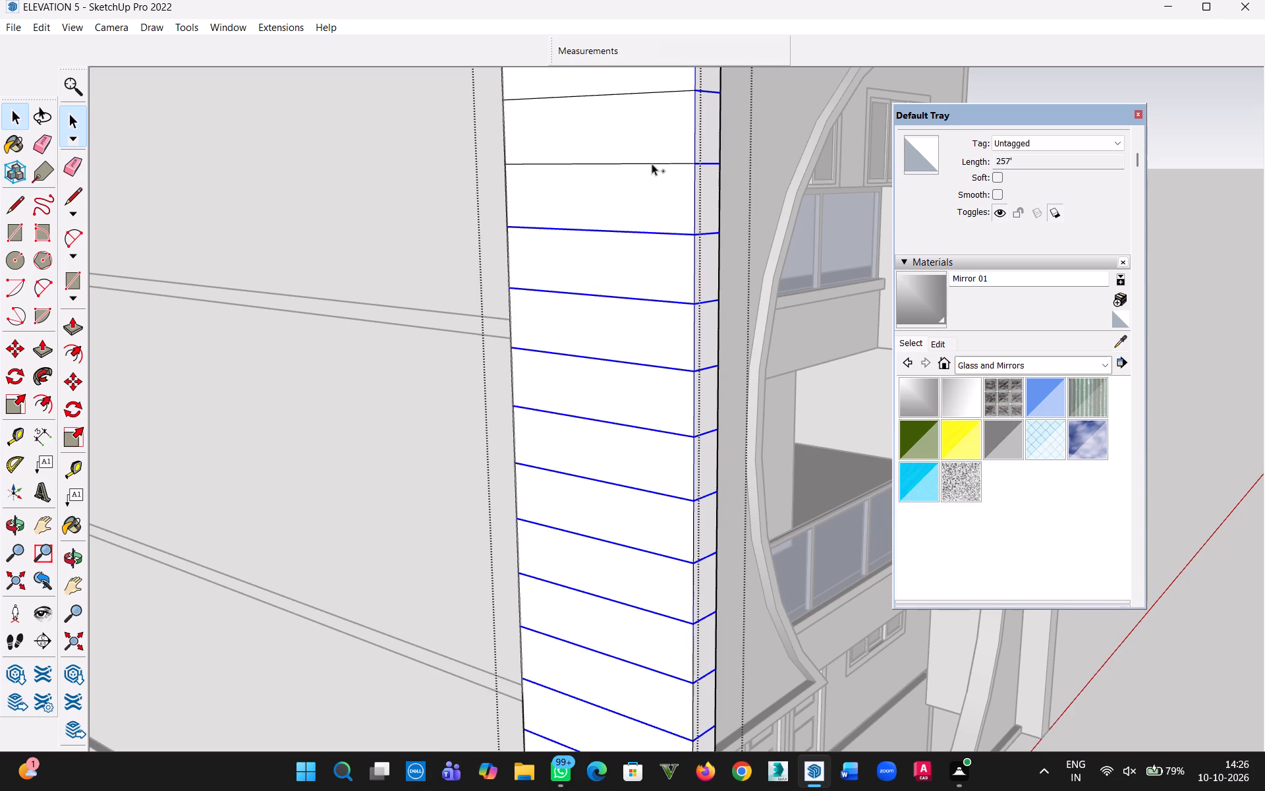
{"action": "left_click", "coordinate": [652, 162], "text": "ctrl"}
Add the remaining six division lines on the pier's outer side face, up to the cap, to the selection.
{"action": "key", "text": "h"}
{"action": "left_click_drag", "start_coordinate": [629, 134], "coordinate": [634, 584]}
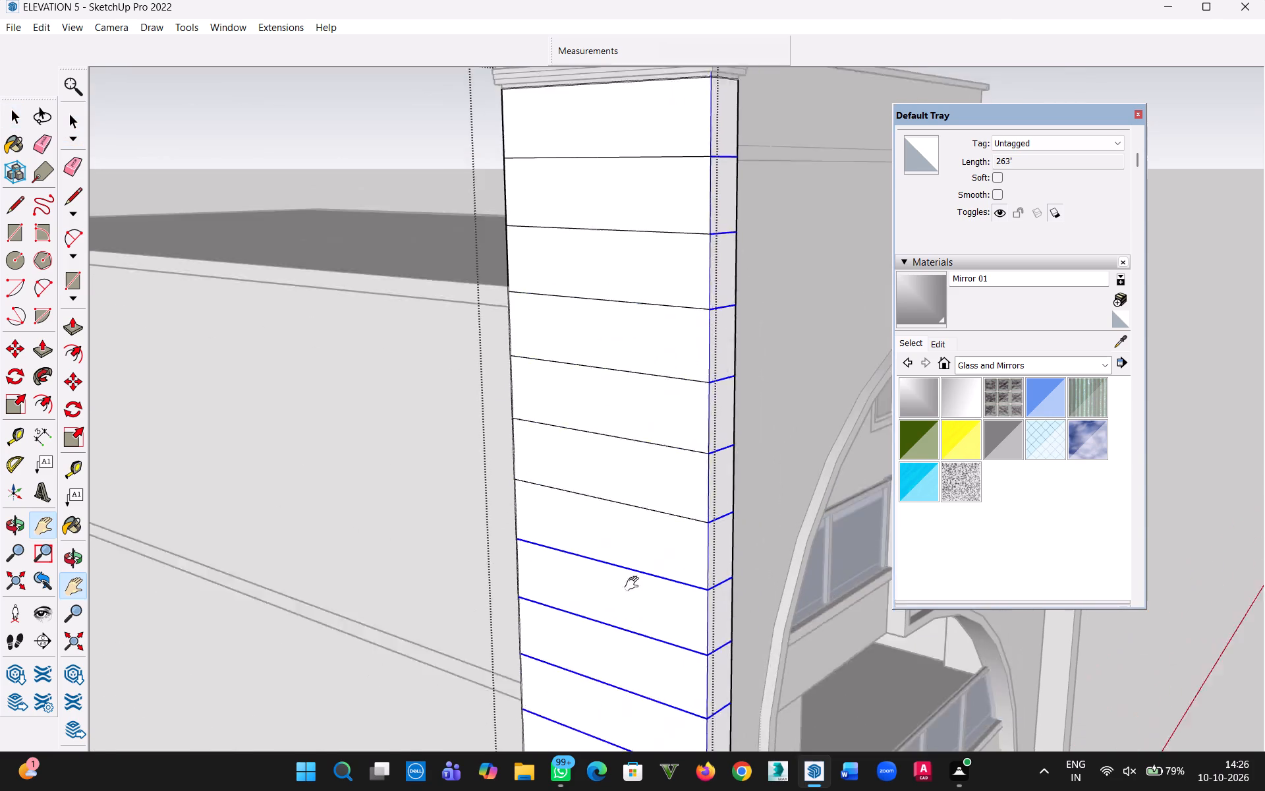
{"action": "left_click_drag", "start_coordinate": [634, 584], "coordinate": [621, 657]}
{"action": "key", "text": "Escape"}
{"action": "left_click", "coordinate": [642, 627], "text": "ctrl"}
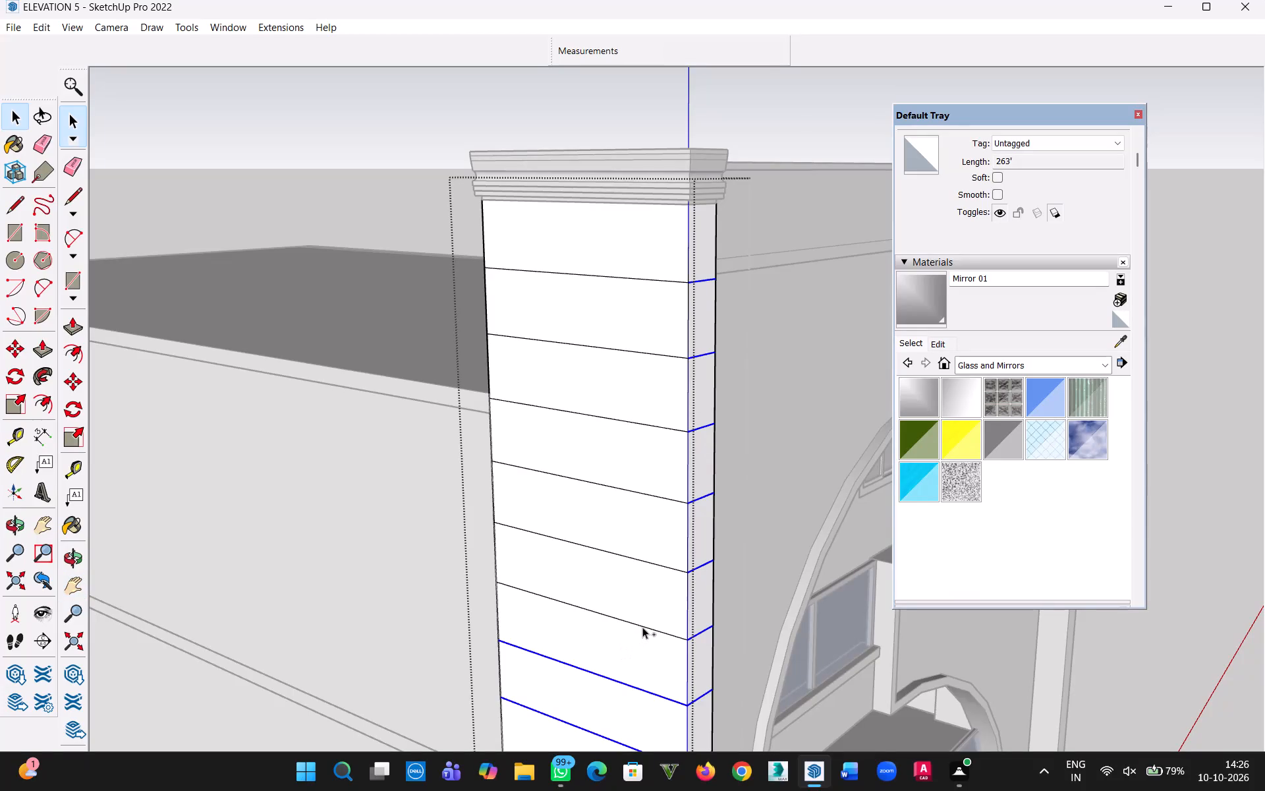
{"action": "left_click", "coordinate": [653, 563], "text": "ctrl"}
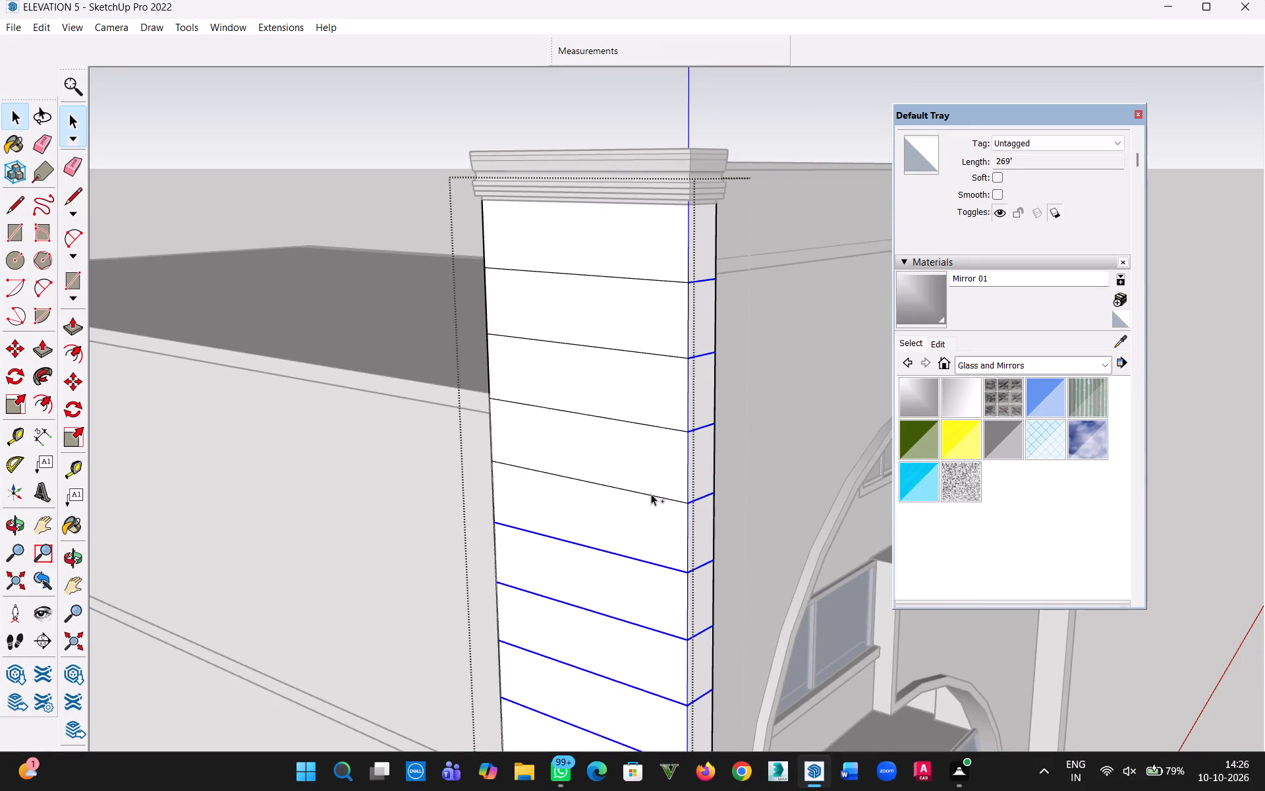
{"action": "left_click", "coordinate": [651, 494], "text": "ctrl"}
{"action": "left_click", "coordinate": [649, 425], "text": "ctrl"}
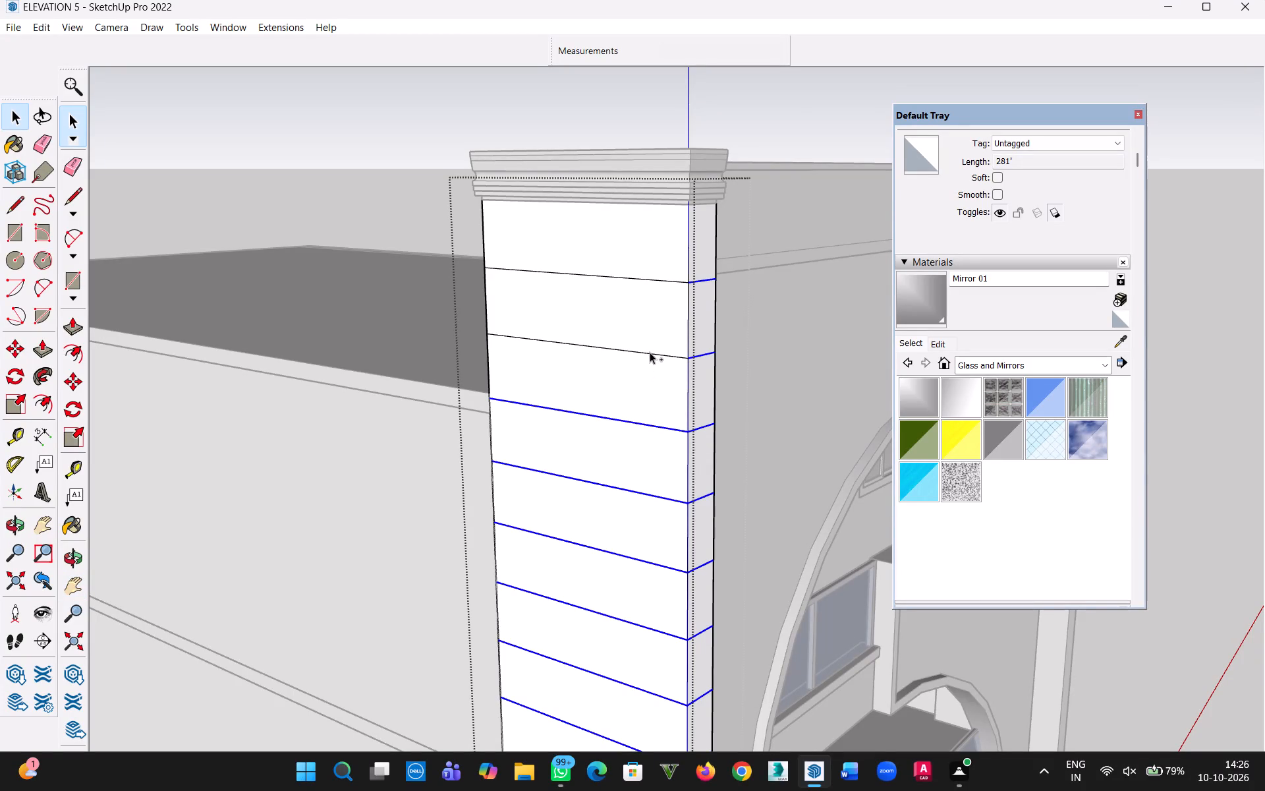
{"action": "left_click", "coordinate": [650, 352], "text": "ctrl"}
{"action": "left_click", "coordinate": [657, 278], "text": "ctrl"}
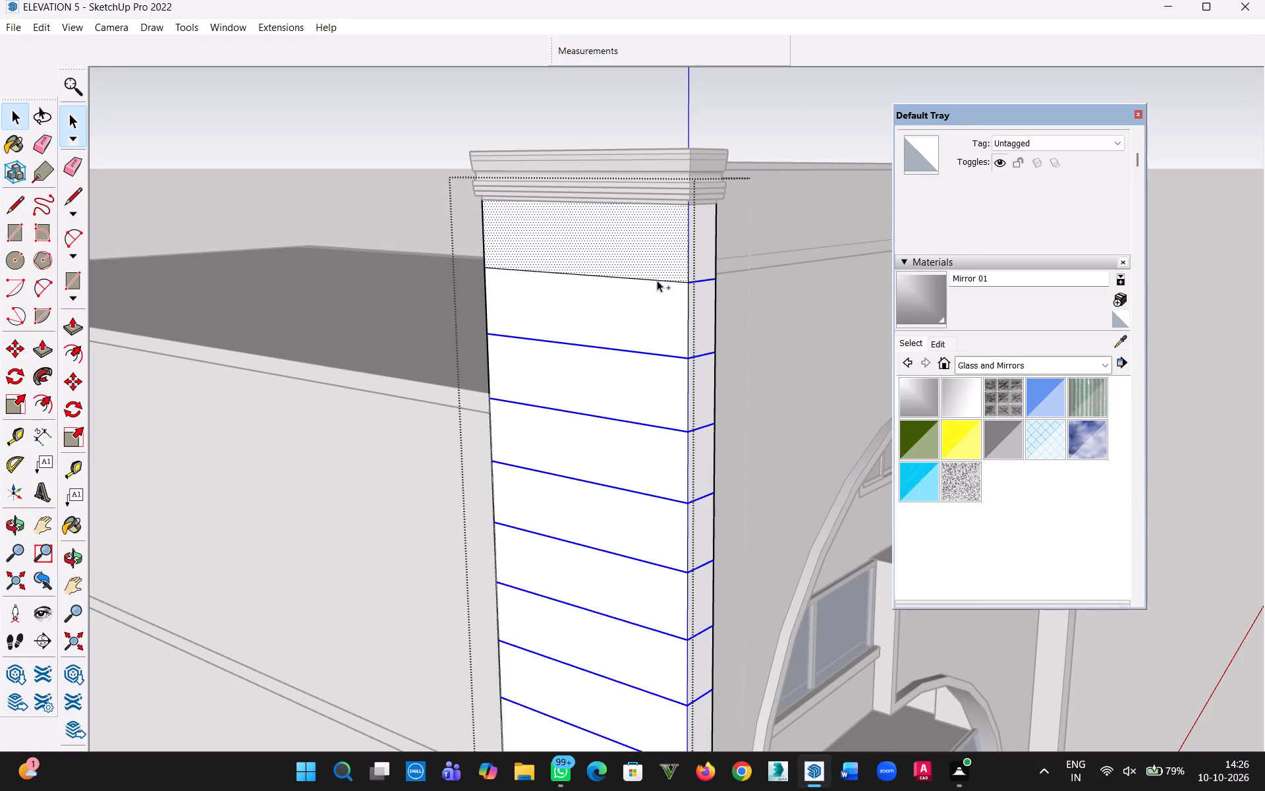
{"action": "left_click", "coordinate": [657, 279], "text": "ctrl"}
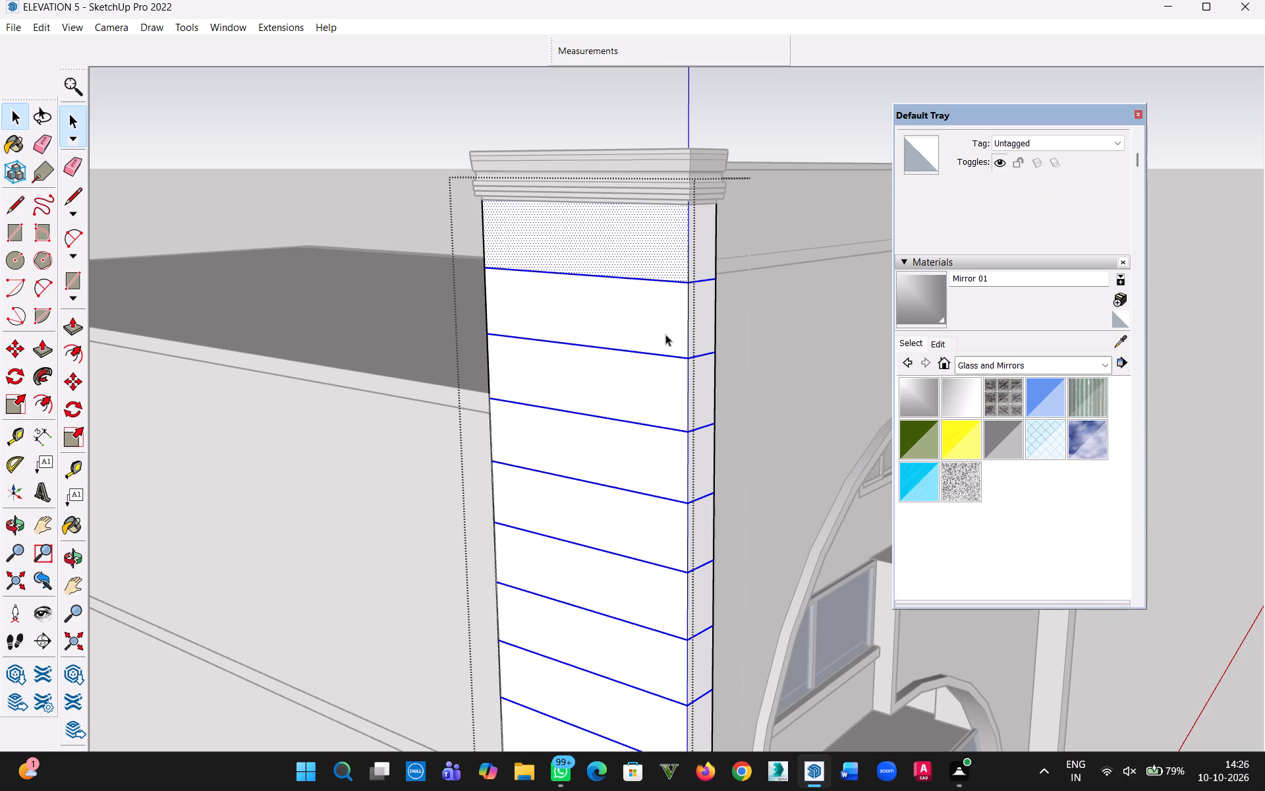
{"action": "left_click", "coordinate": [644, 249], "text": "ctrl"}
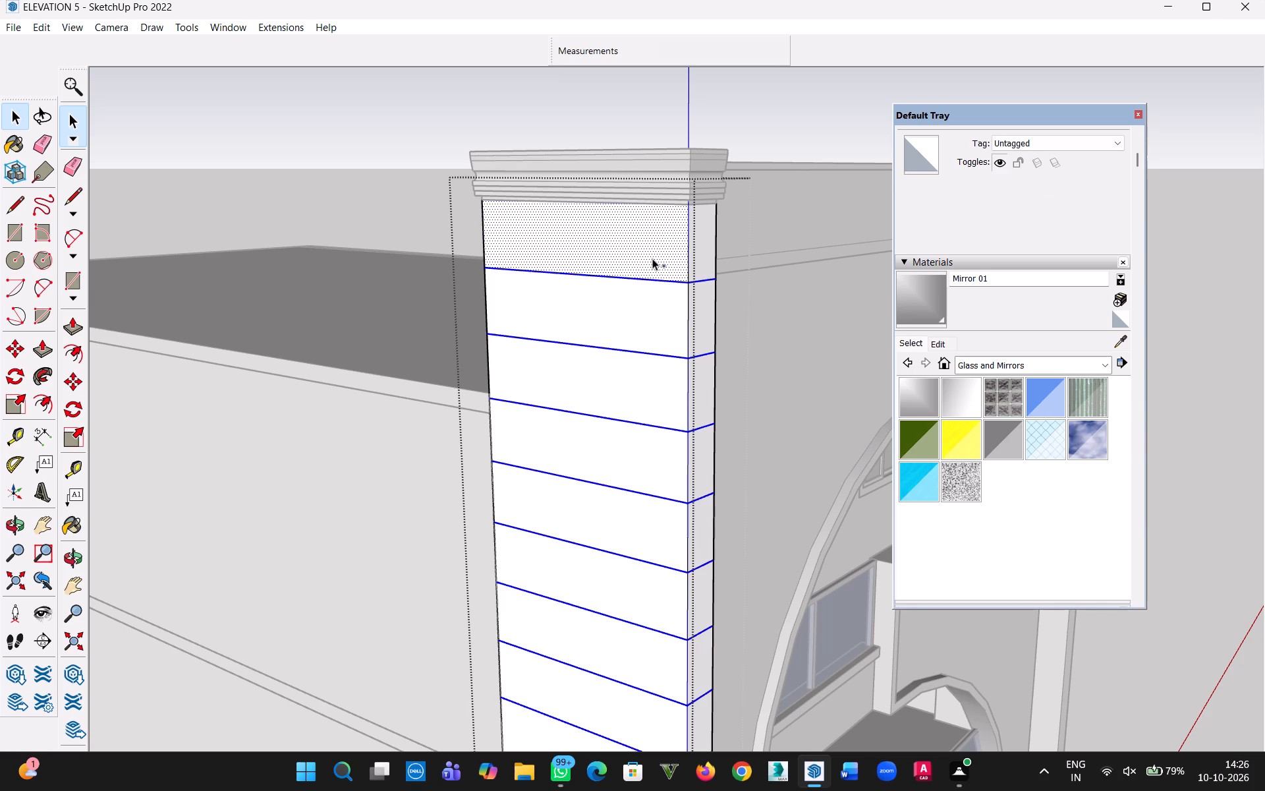
Add the topmost panel of the pier's outer side face, directly below the cap, with its bounding edges to the selection.
{"action": "double_click", "coordinate": [652, 258], "text": "ctrl"}
{"action": "middle_click_drag", "start_coordinate": [685, 318], "coordinate": [484, 305], "text": "ctrl"}
{"action": "left_click", "coordinate": [490, 255], "text": "ctrl"}
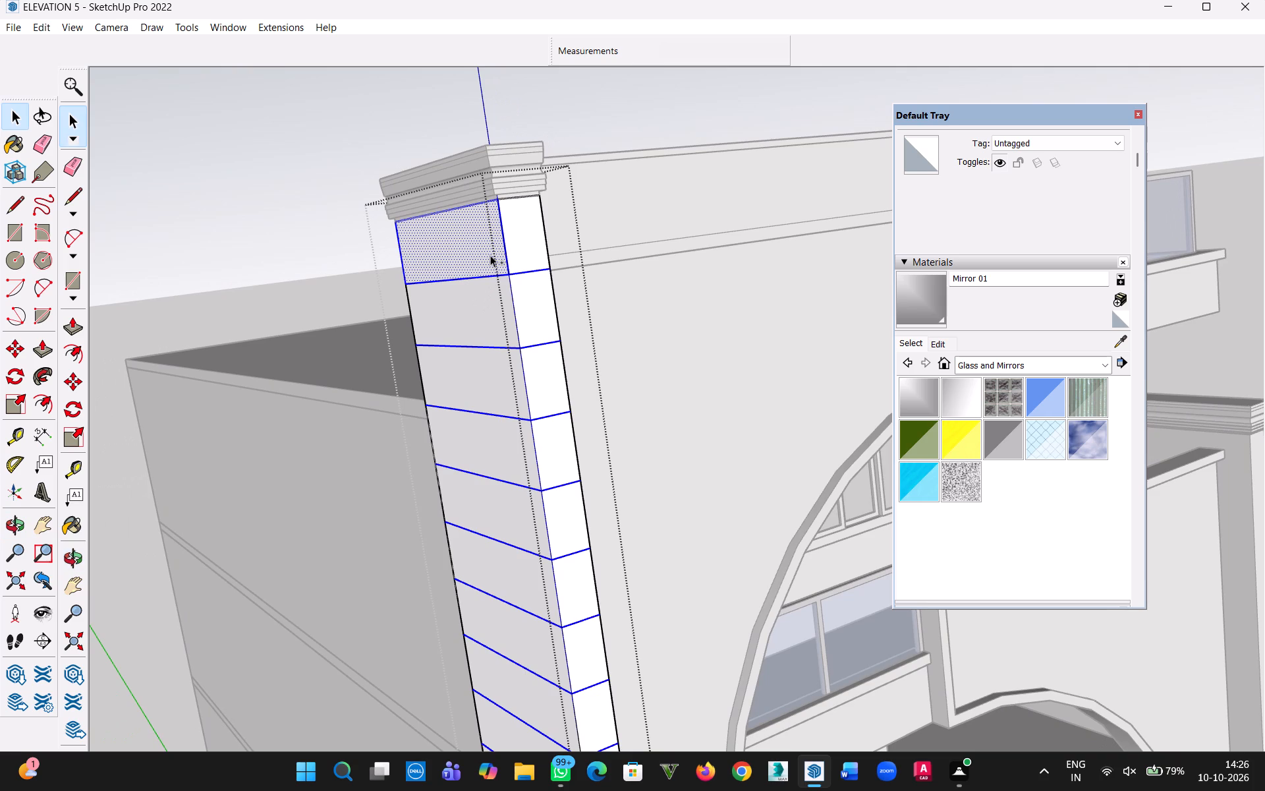
{"action": "left_click", "coordinate": [505, 251], "text": "ctrl"}
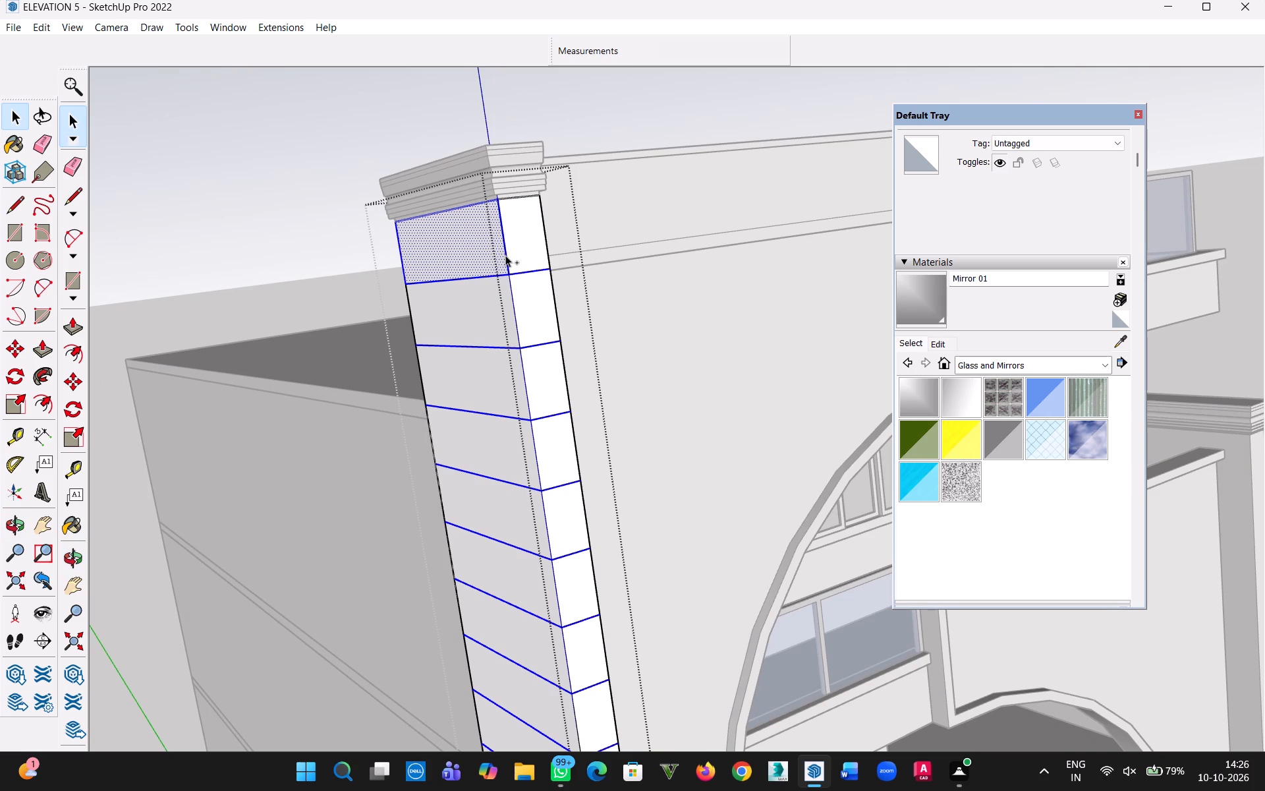
{"action": "right_click", "coordinate": [505, 255], "text": "ctrl"}
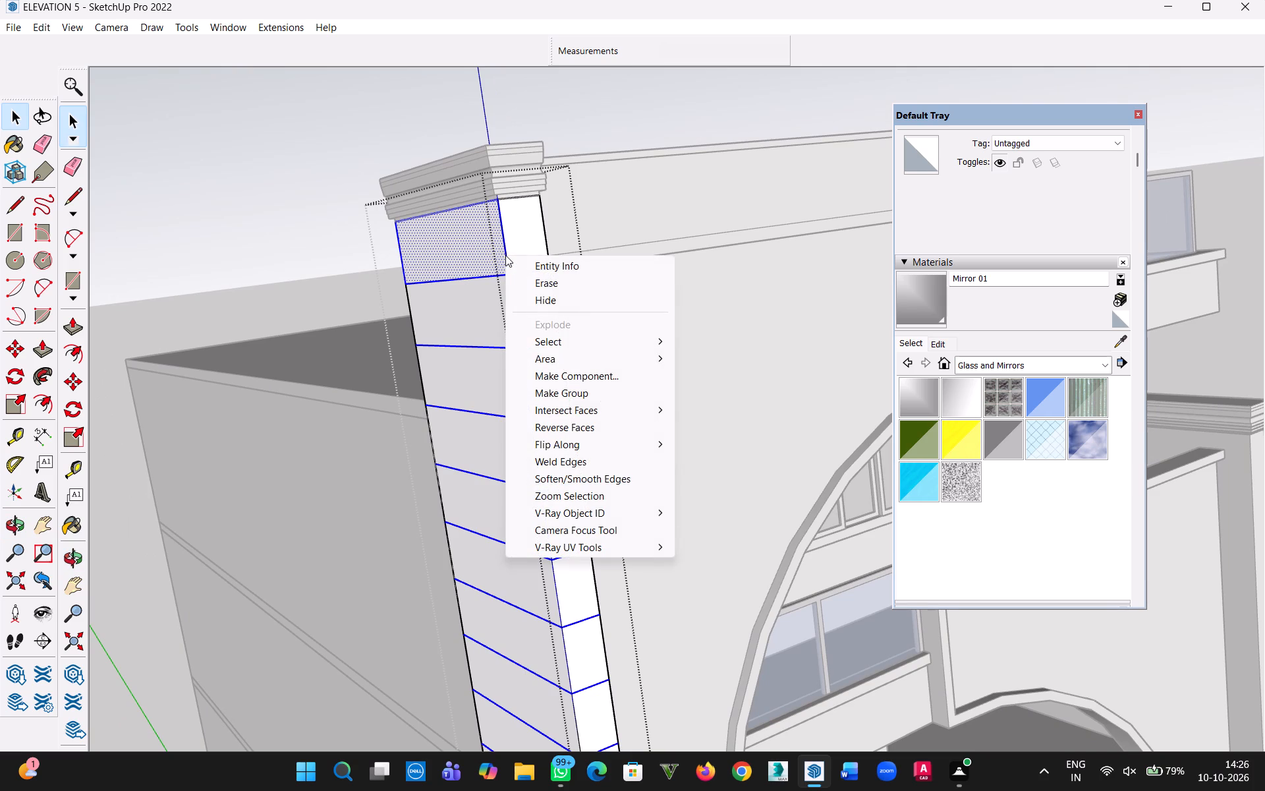
{"action": "left_click", "coordinate": [499, 257], "text": "ctrl"}
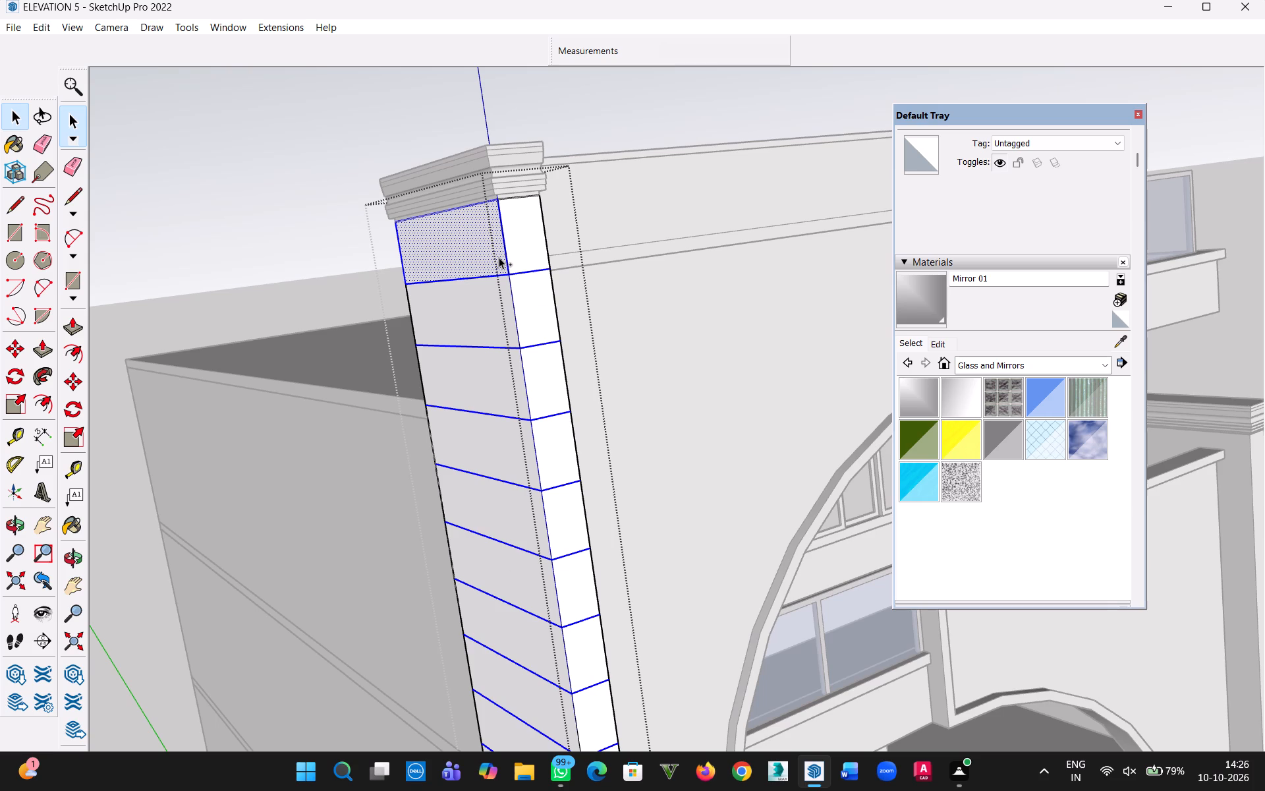
{"action": "middle_click_drag", "start_coordinate": [550, 285], "coordinate": [245, 363], "text": "ctrl"}
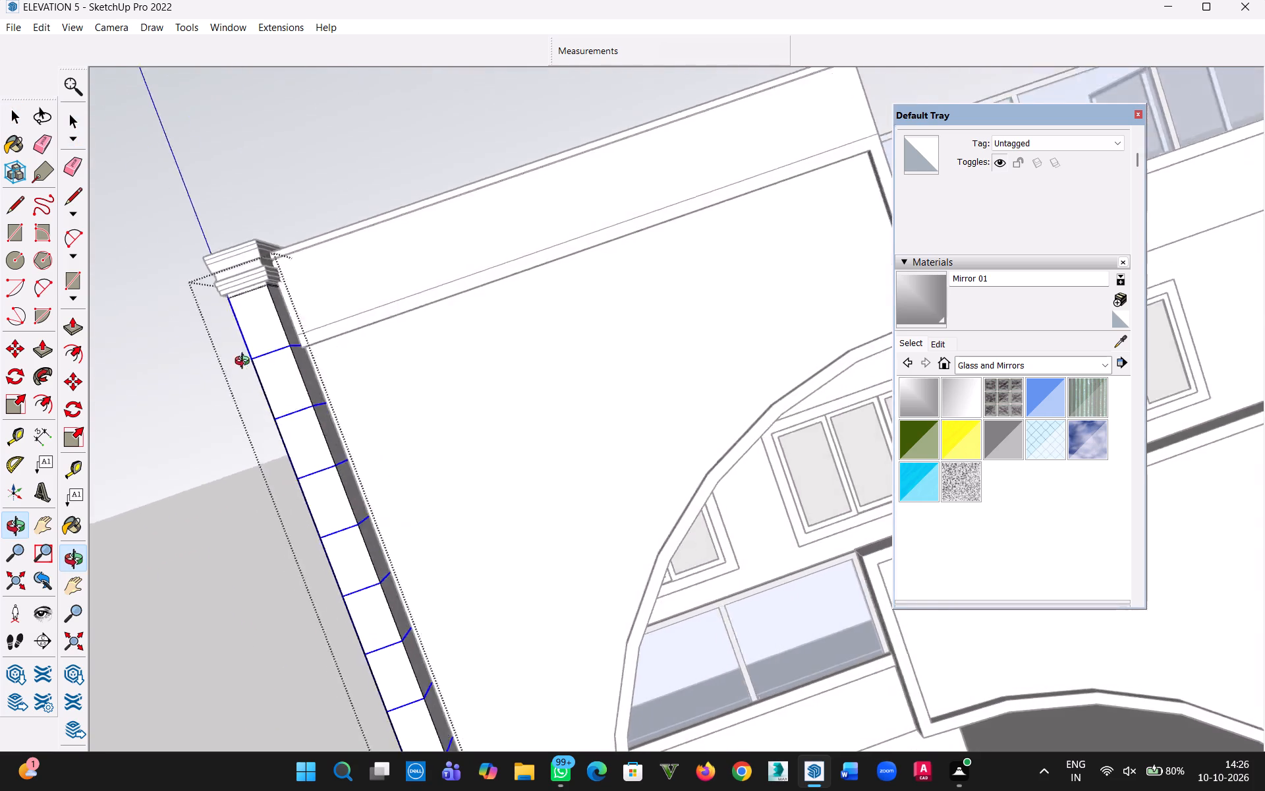
{"action": "middle_click_drag", "start_coordinate": [245, 363], "coordinate": [517, 285], "text": "ctrl"}
{"action": "scroll", "coordinate": [455, 247], "scroll_direction": "up", "scroll_amount": 2, "text": "ctrl"}
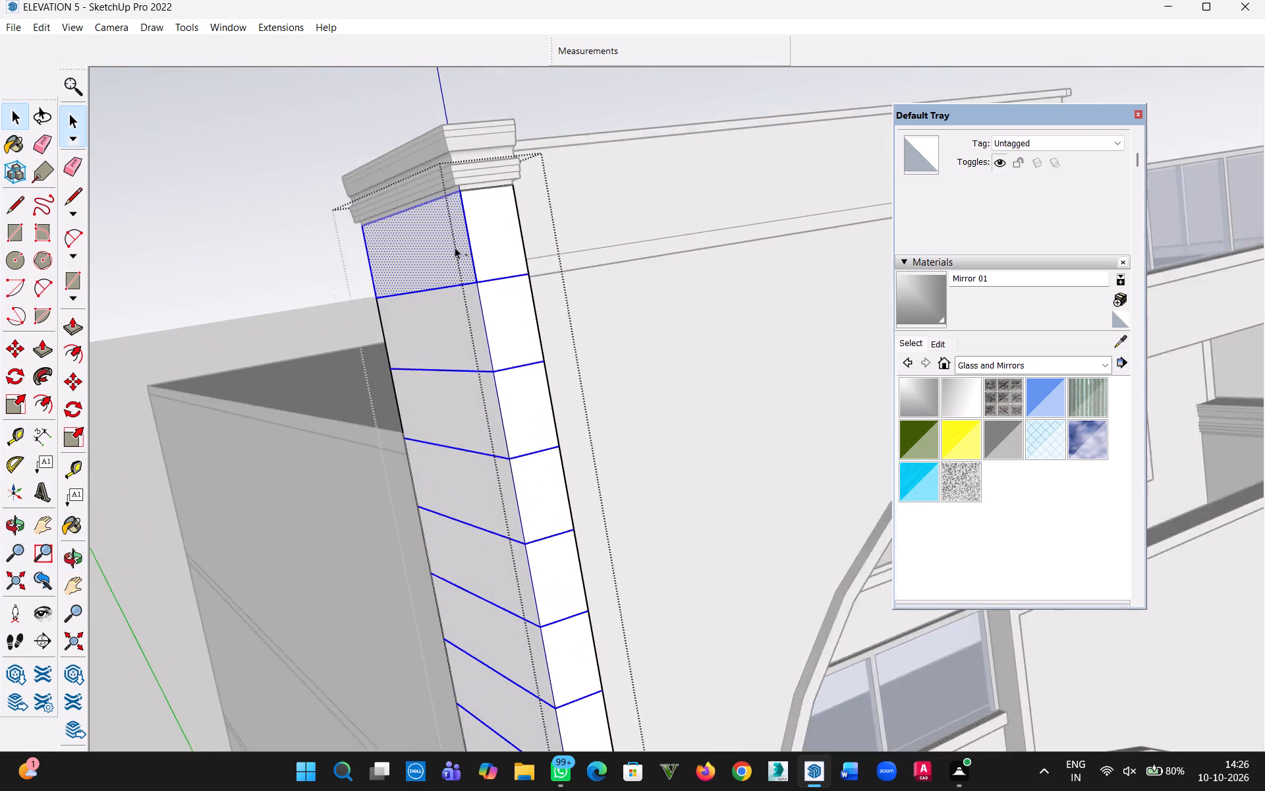
{"action": "scroll", "coordinate": [455, 247], "scroll_direction": "up", "scroll_amount": 5, "text": "ctrl"}
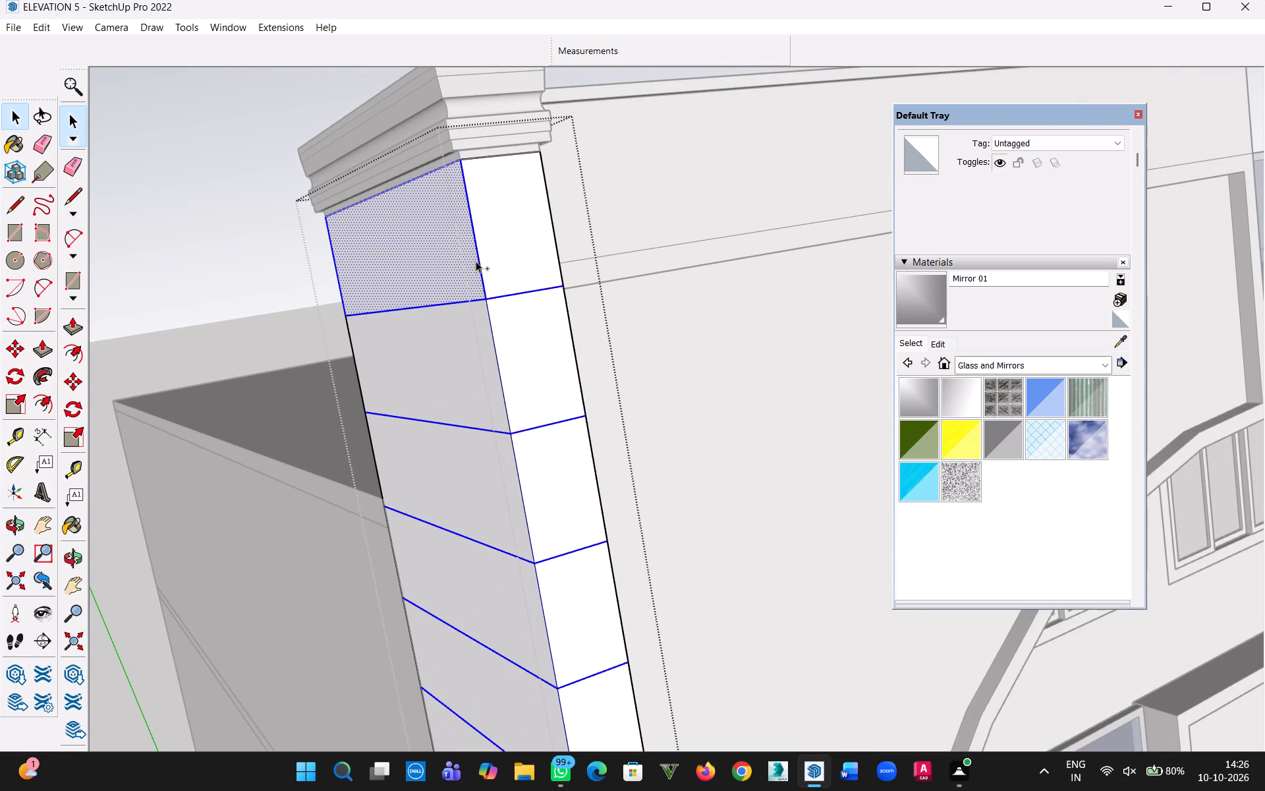
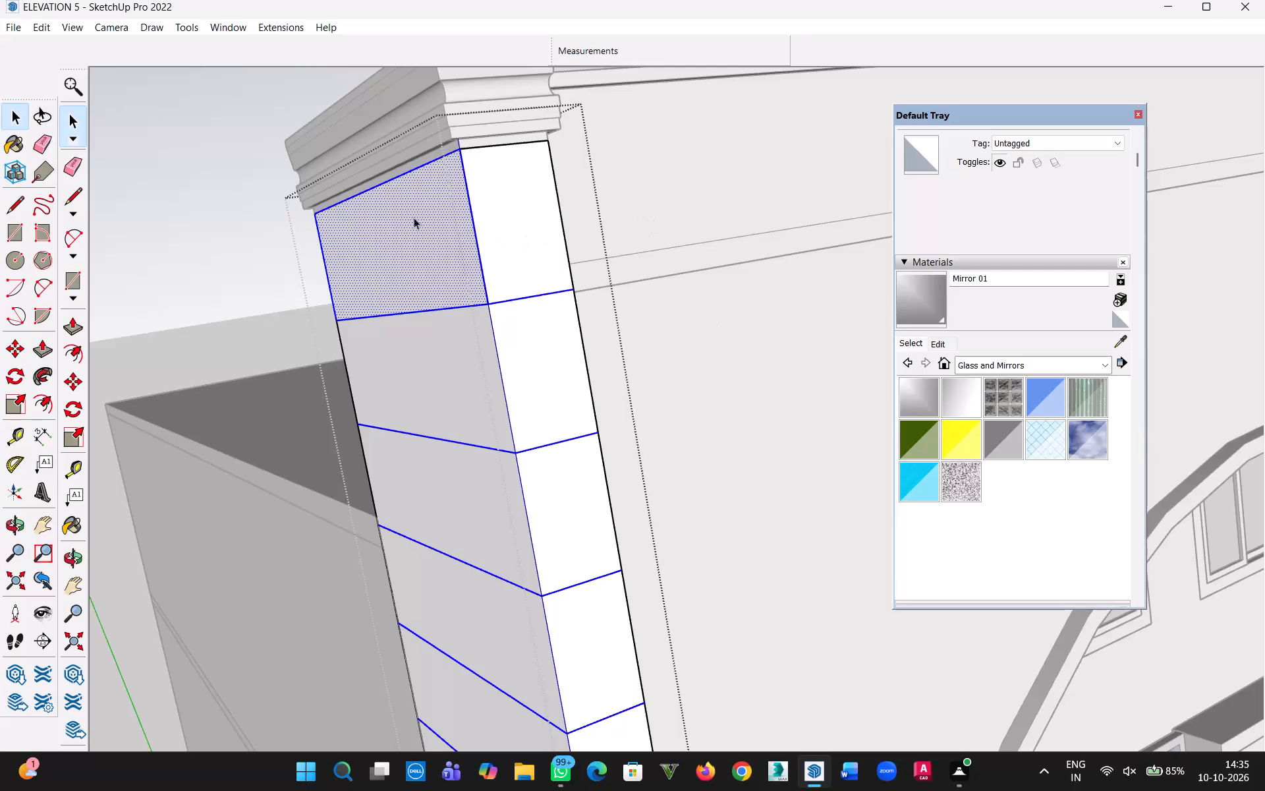
Copy the column's horizontal division lines 1" downward, leaving the top face and its edges out of the selection.
{"action": "left_click", "coordinate": [390, 265], "text": "shift"}
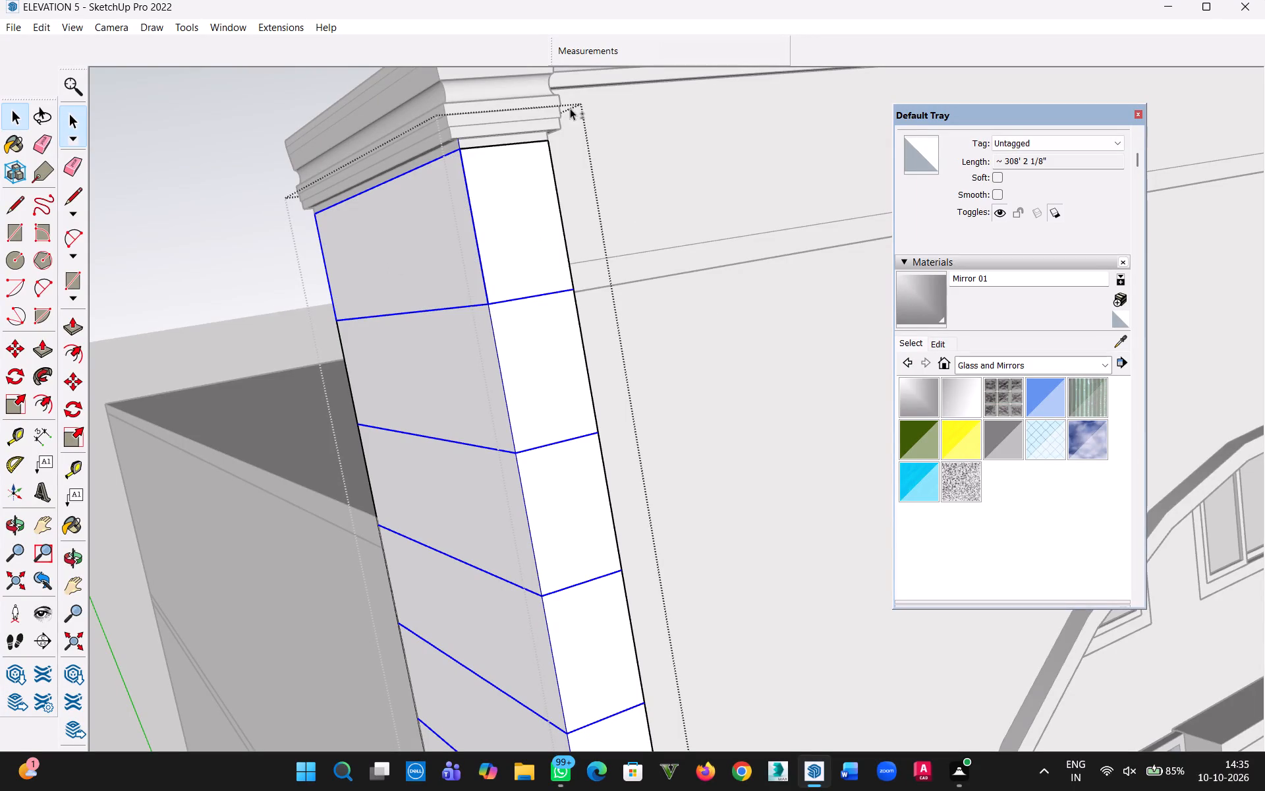
{"action": "left_click", "coordinate": [472, 211], "text": "shift"}
{"action": "left_click", "coordinate": [441, 156], "text": "shift"}
{"action": "left_click", "coordinate": [326, 265], "text": "shift"}
{"action": "middle_click_drag", "start_coordinate": [386, 313], "coordinate": [983, 346]}
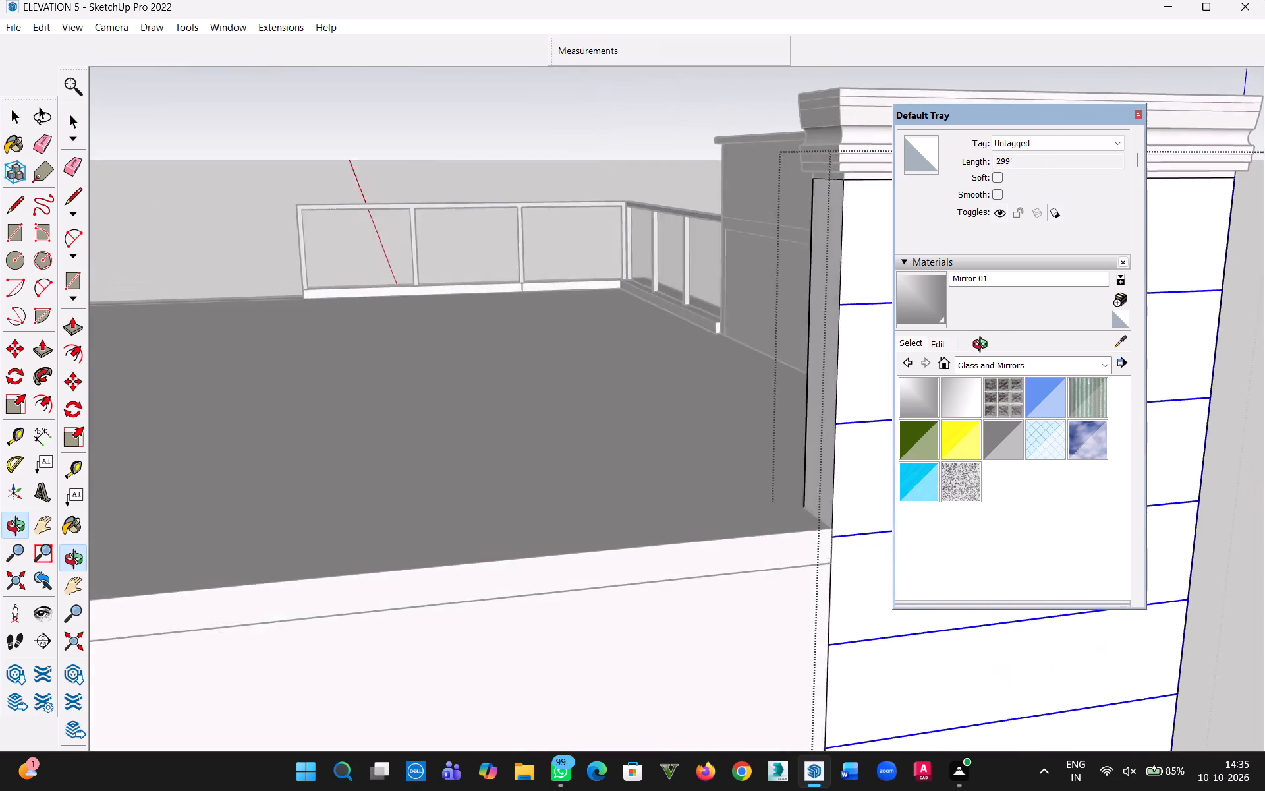
{"action": "middle_click_drag", "start_coordinate": [983, 346], "coordinate": [202, 301]}
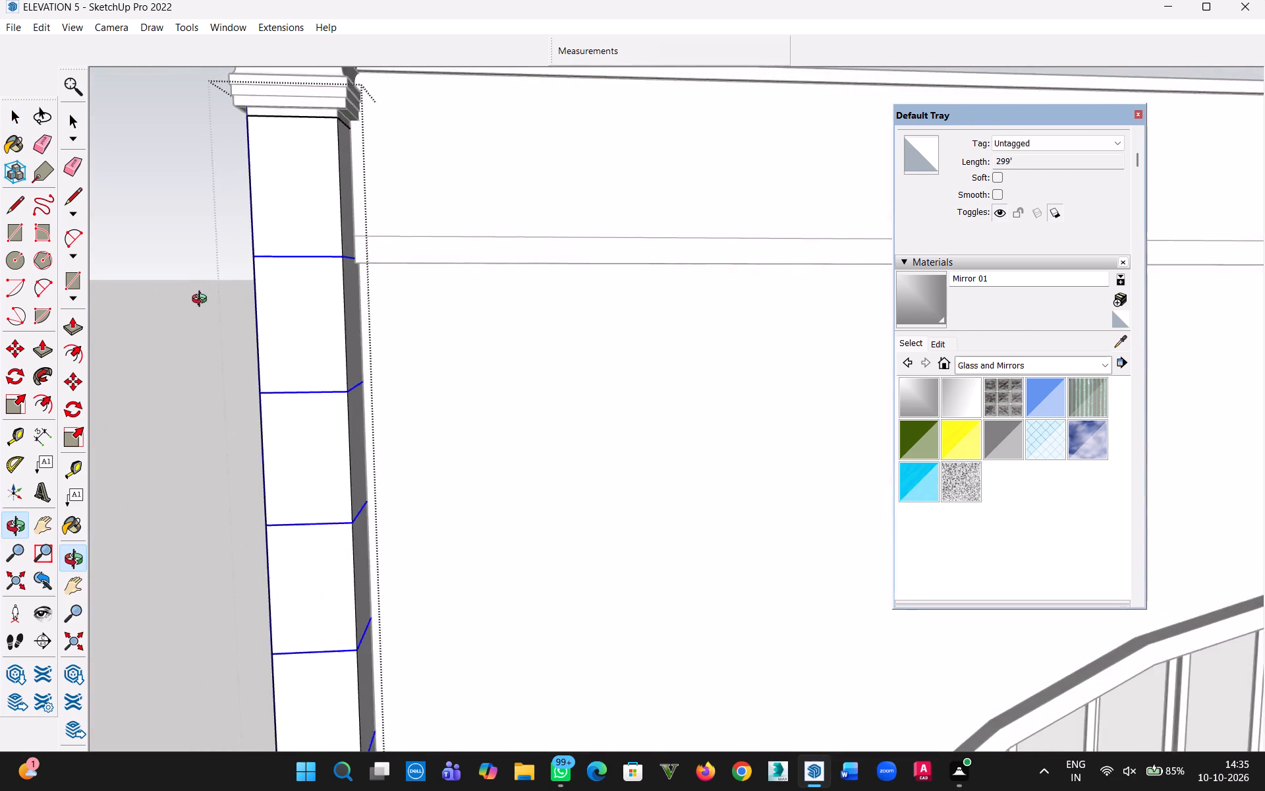
{"action": "middle_click_drag", "start_coordinate": [202, 301], "coordinate": [142, 294]}
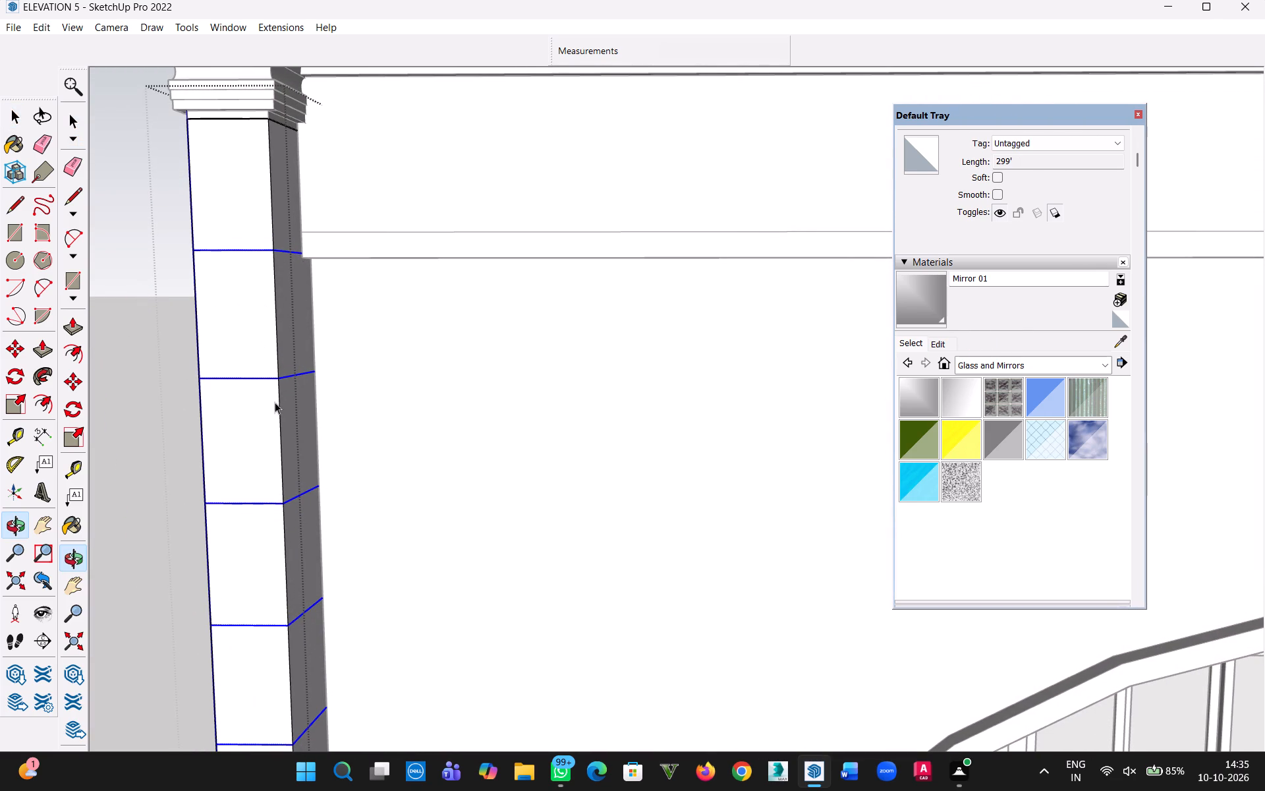
{"action": "key", "text": "m"}
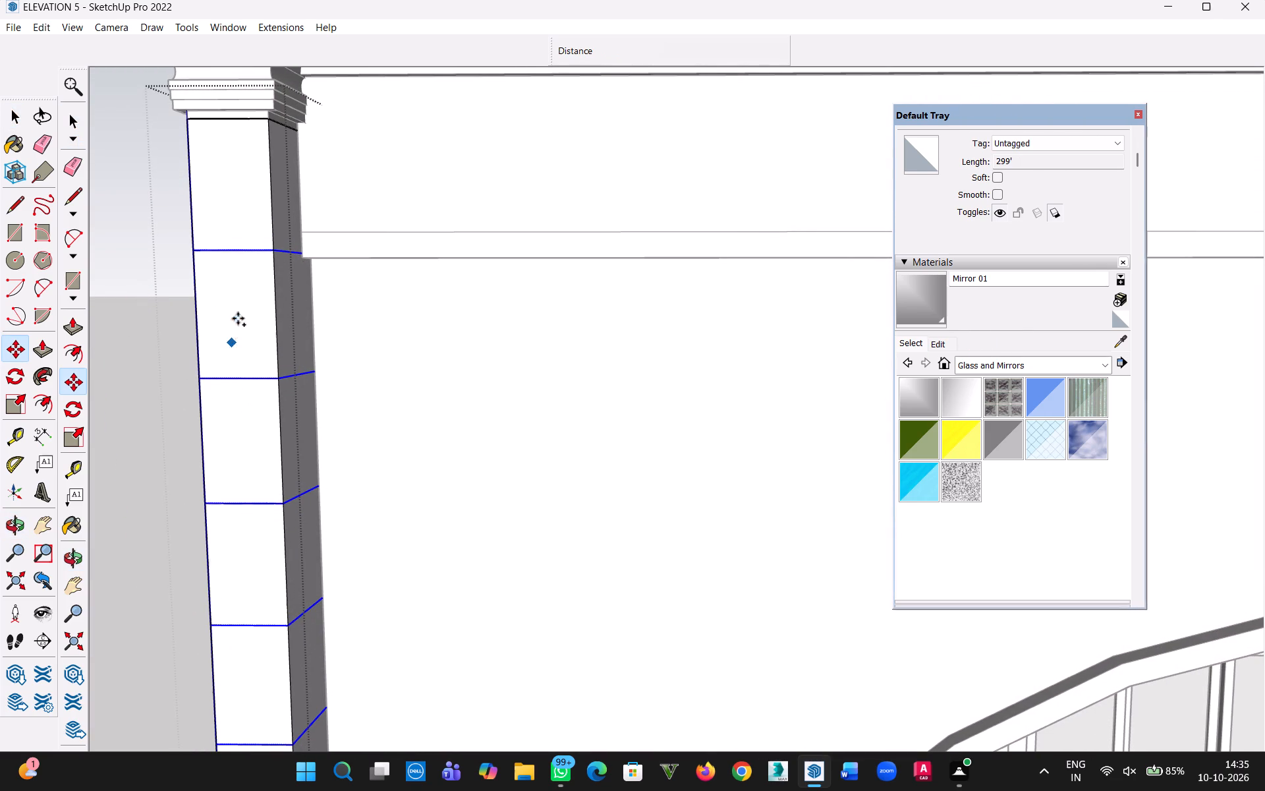
{"action": "left_click", "coordinate": [235, 252]}
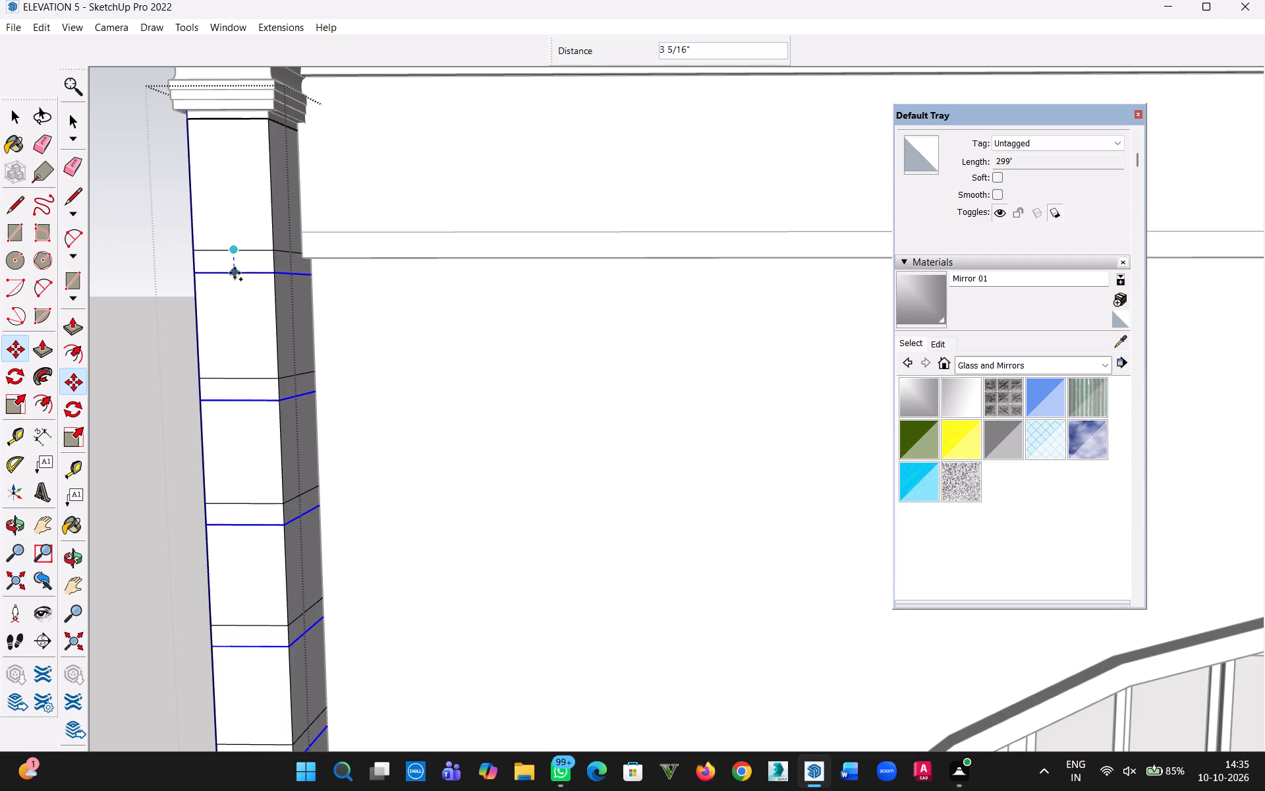
{"action": "type", "text": "1\""}
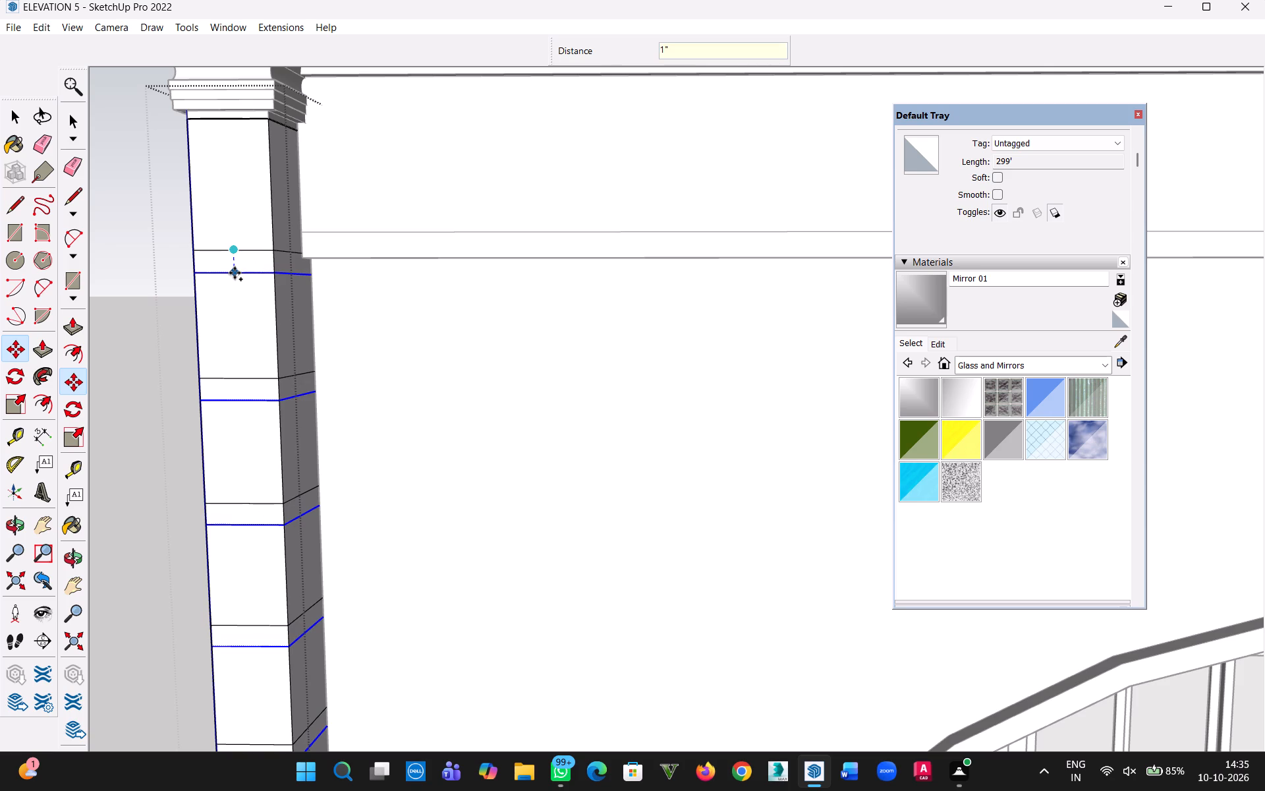
{"action": "key", "text": "BackSpace"}
{"action": "key", "text": "BackSpace"}
{"action": "type", "text": "1\""}
{"action": "key", "text": "Return"}
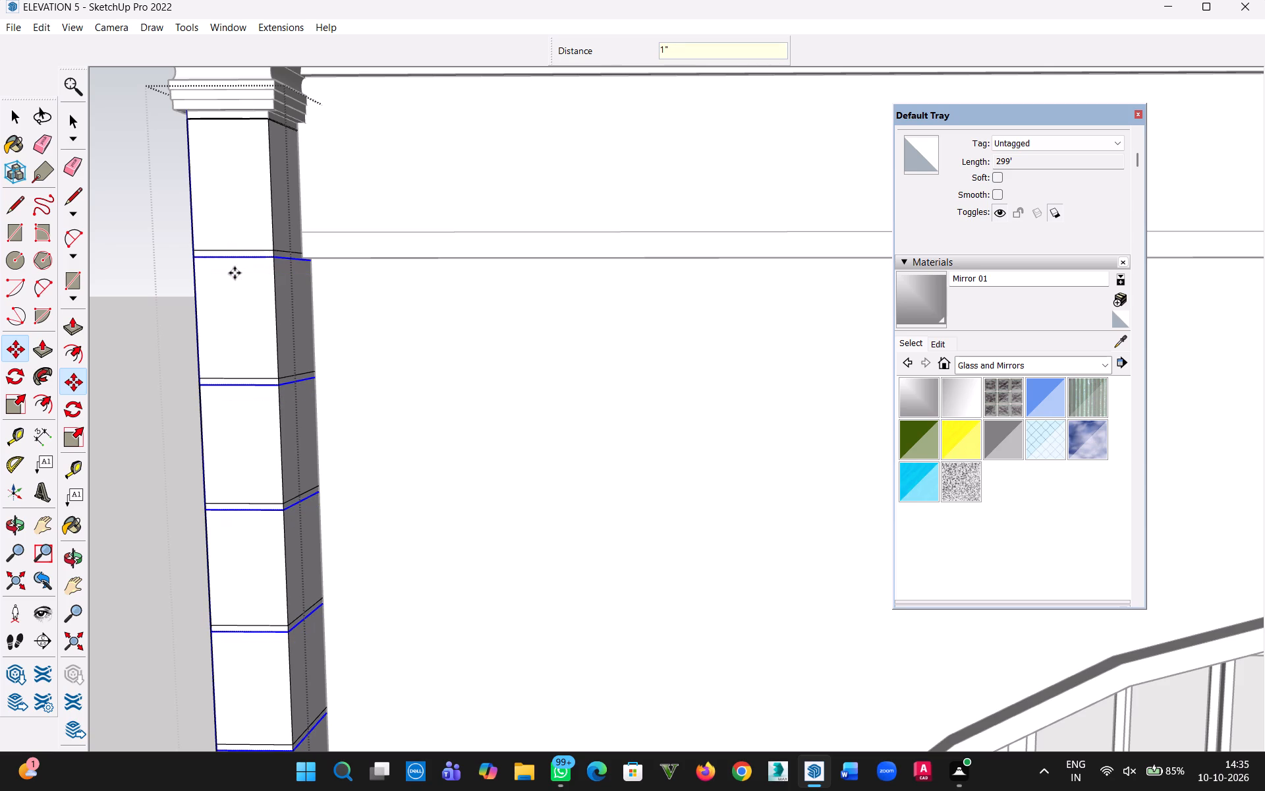
{"action": "left_click", "coordinate": [11, 123]}
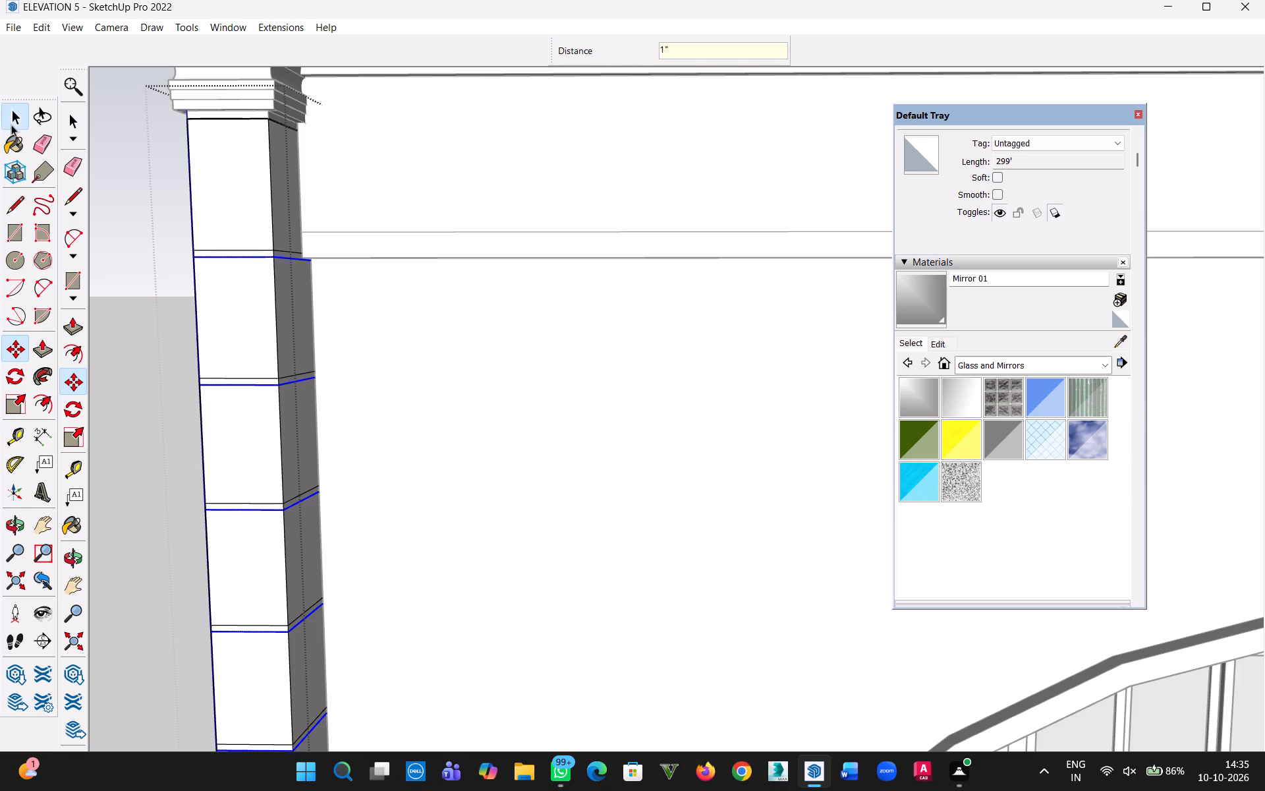
Push the topmost narrow band on the column's front face 1" inward.
{"action": "scroll", "coordinate": [198, 267], "scroll_direction": "up", "scroll_amount": 9}
{"action": "middle_click_drag", "start_coordinate": [294, 256], "coordinate": [295, 256]}
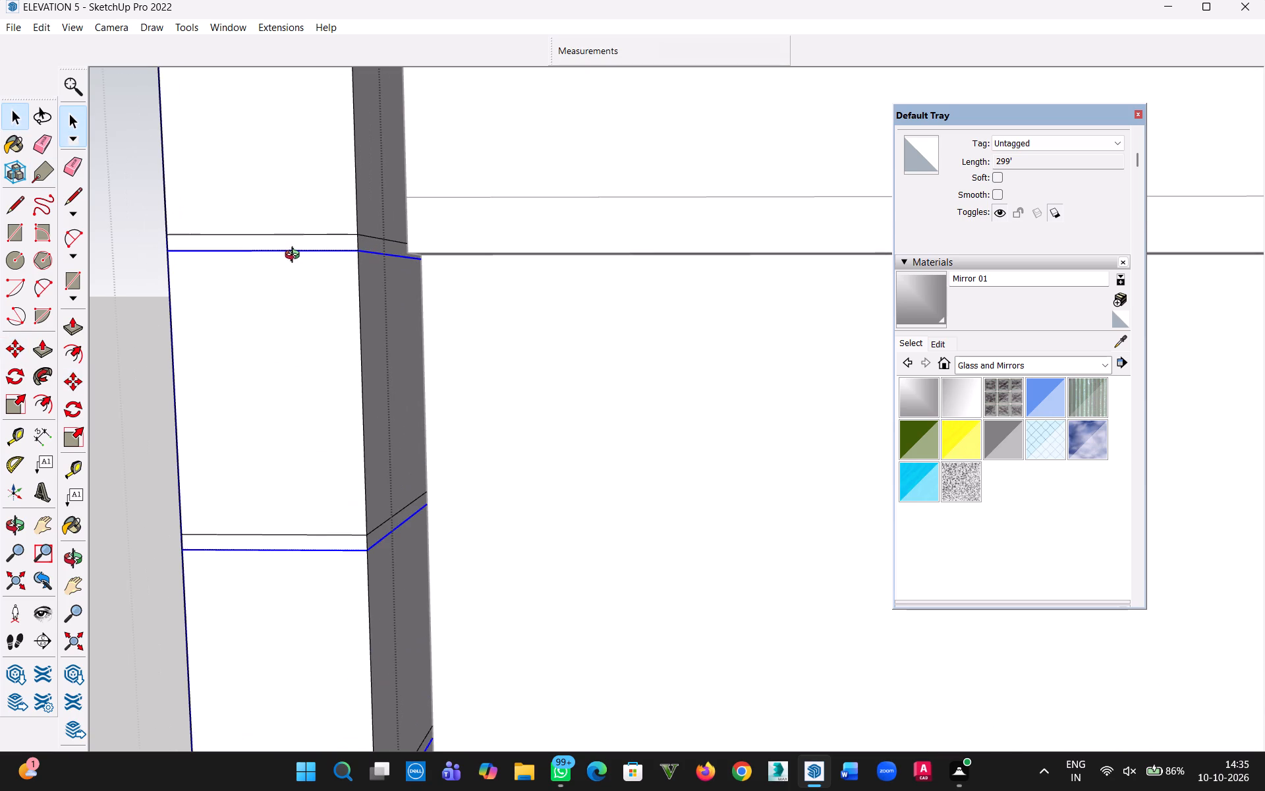
{"action": "middle_click_drag", "start_coordinate": [295, 256], "coordinate": [333, 291]}
{"action": "scroll", "coordinate": [299, 319], "scroll_direction": "up", "scroll_amount": 3}
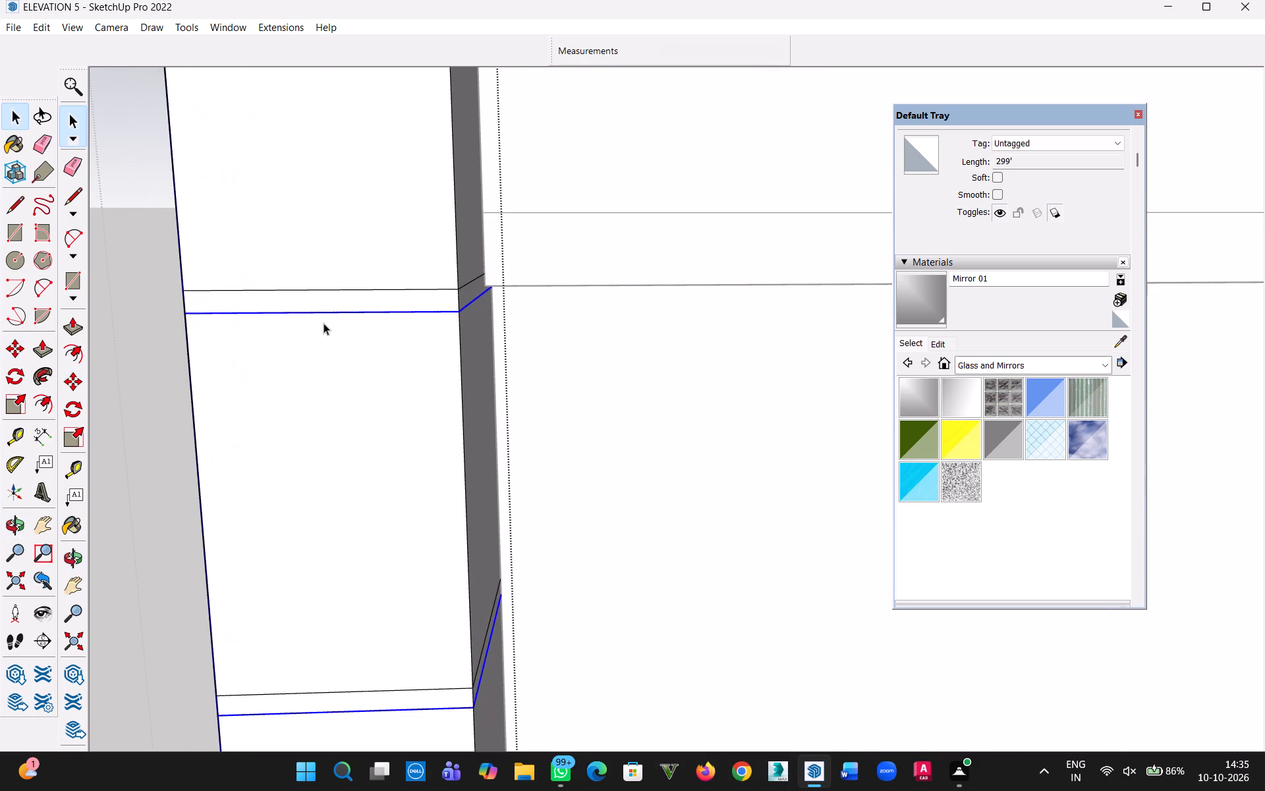
{"action": "key", "text": "p"}
{"action": "left_click", "coordinate": [347, 296]}
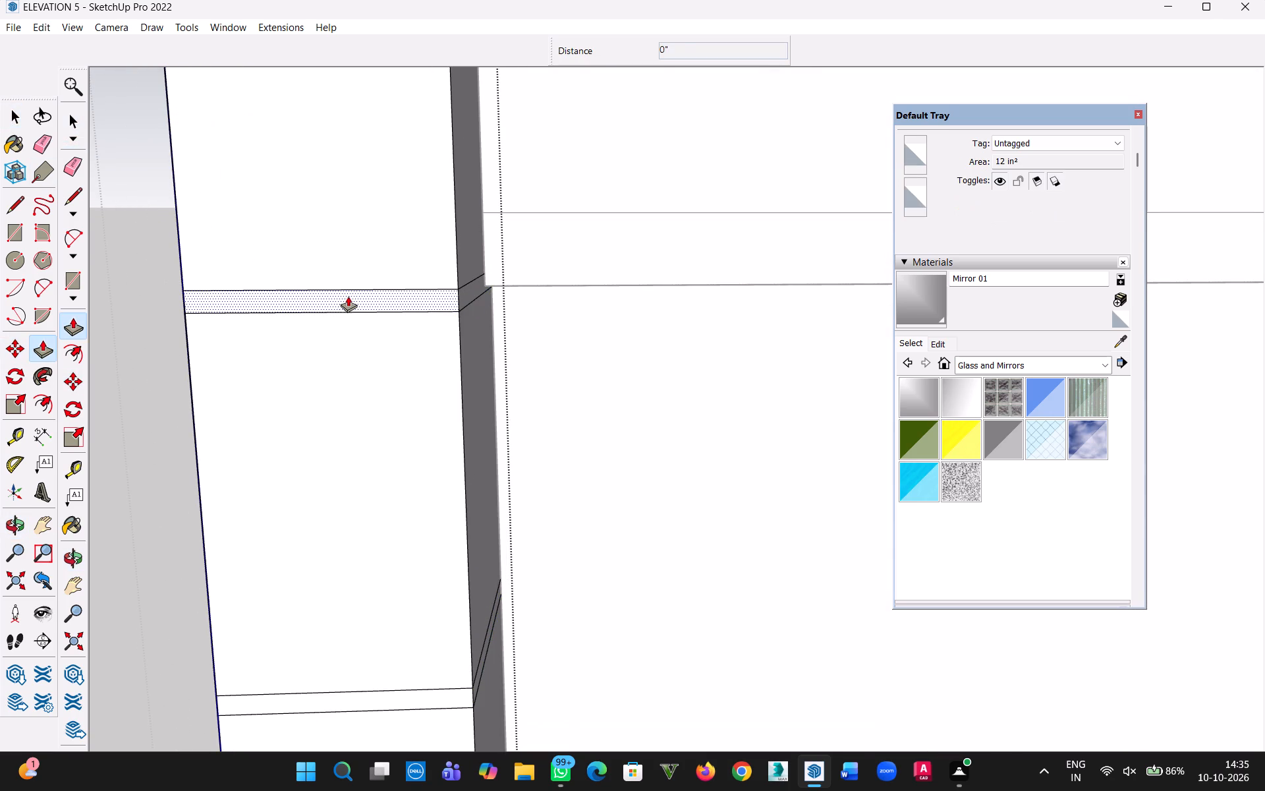
{"action": "key", "text": "1"}
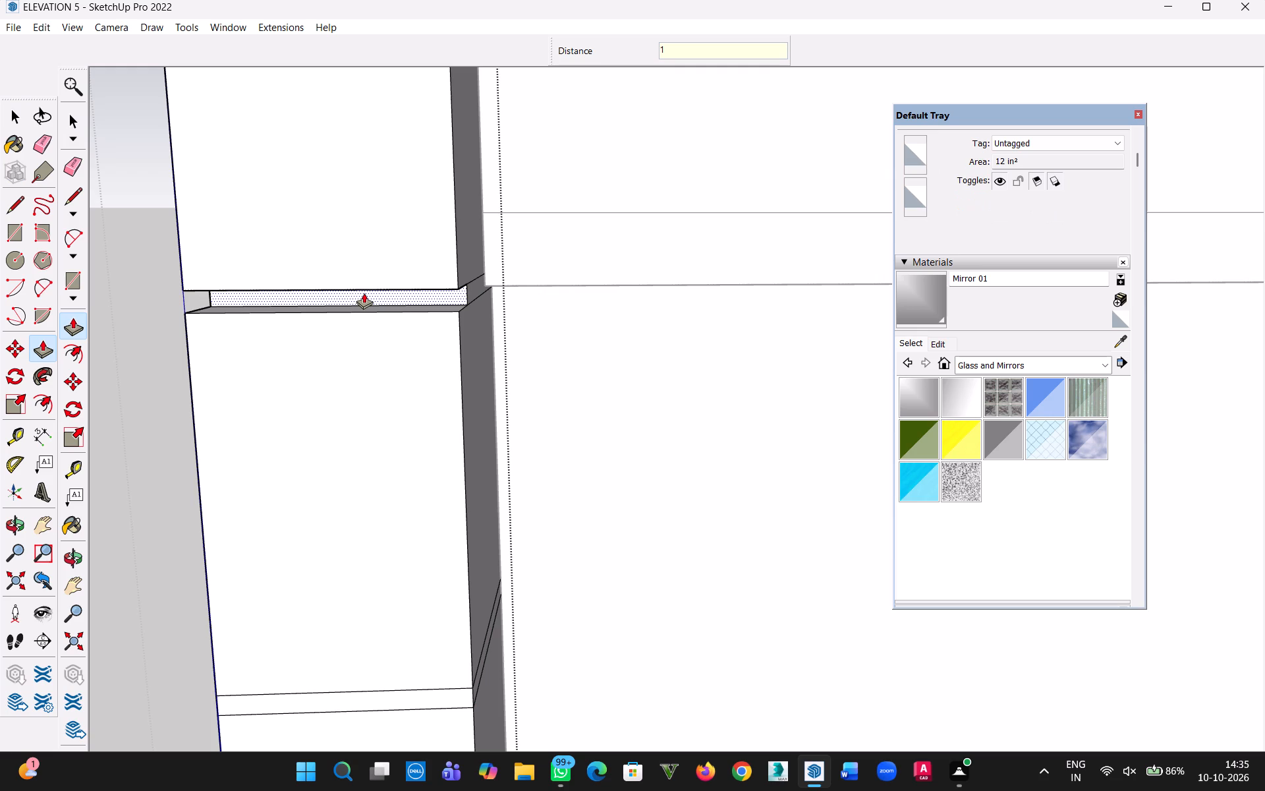
{"action": "key", "text": "shift+quotedbl"}
{"action": "key", "text": "Return"}
Push the topmost narrow band 1" inward on both side faces of the column.
{"action": "scroll", "coordinate": [470, 289], "scroll_direction": "up", "scroll_amount": 5}
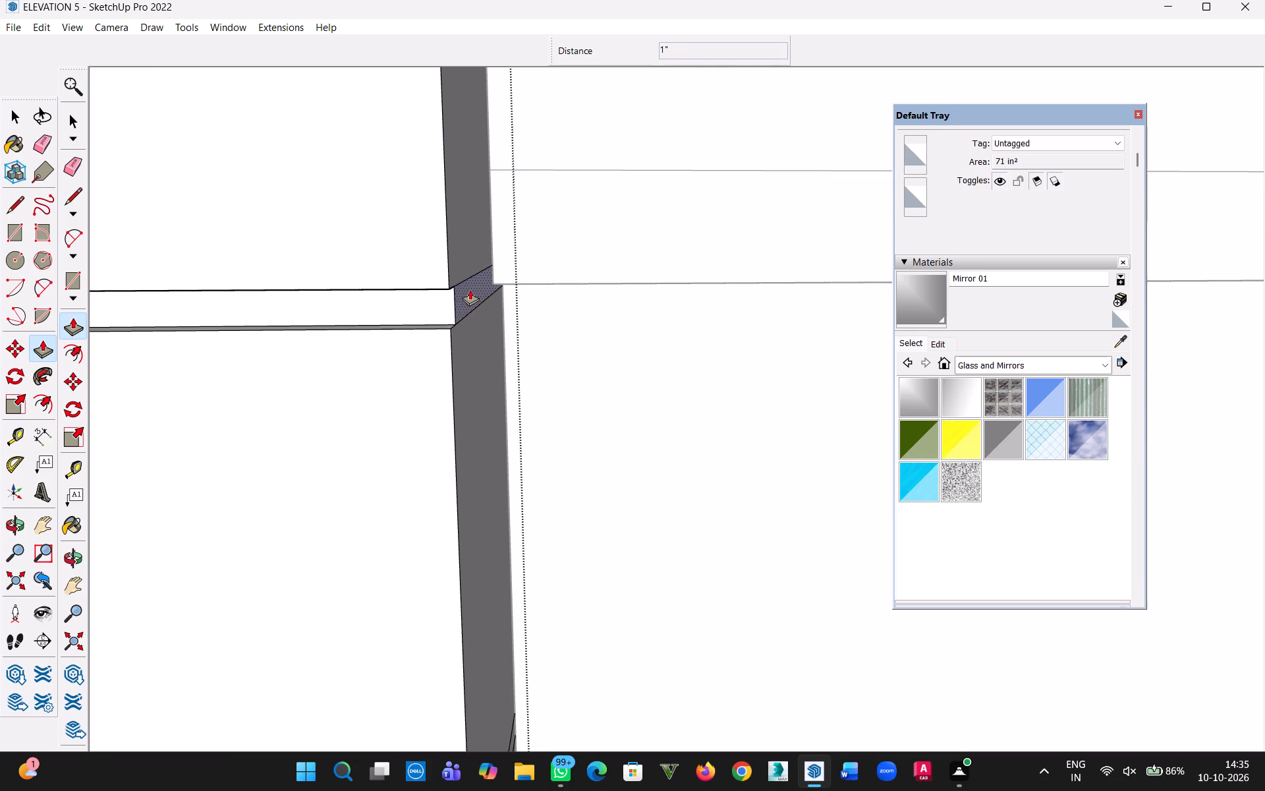
{"action": "double_click", "coordinate": [472, 291]}
{"action": "middle_click_drag", "start_coordinate": [321, 326], "coordinate": [472, 365]}
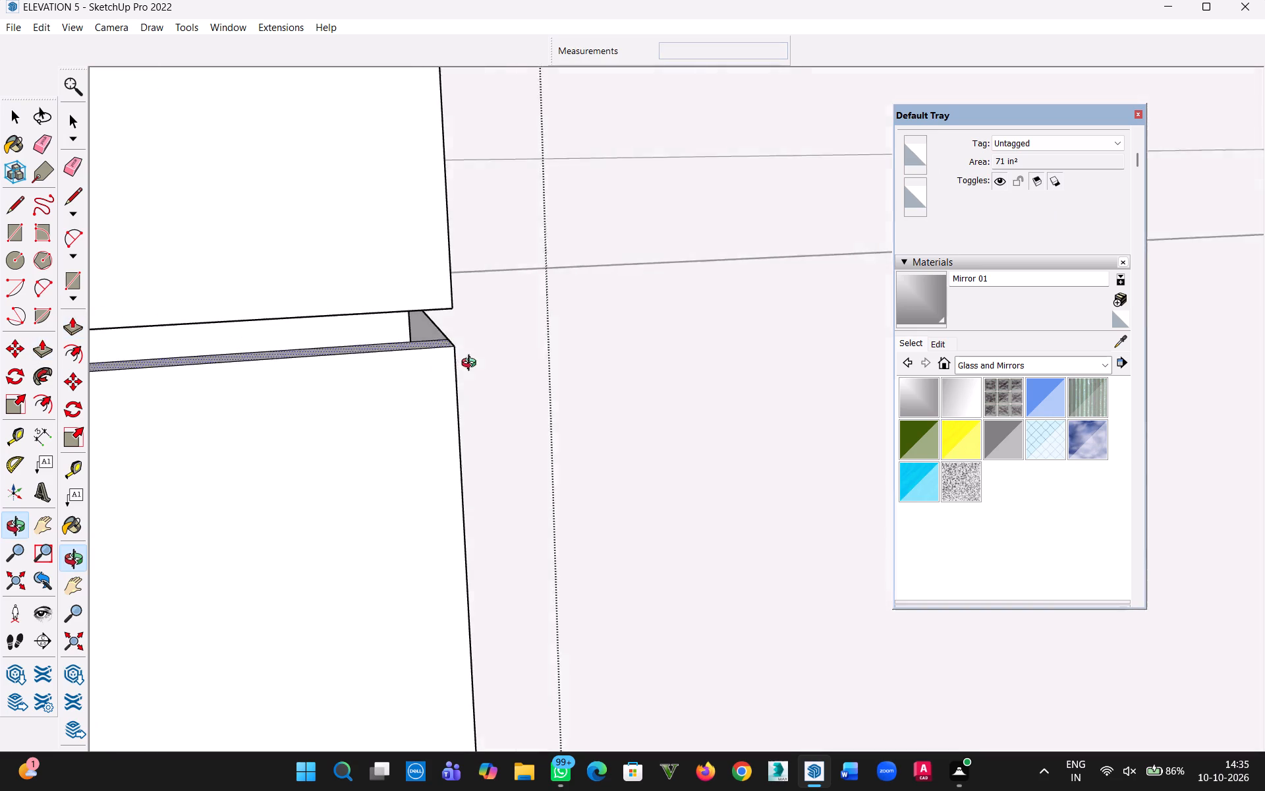
{"action": "middle_click_drag", "start_coordinate": [472, 365], "coordinate": [563, 371]}
{"action": "scroll", "coordinate": [314, 421], "scroll_direction": "down", "scroll_amount": 5}
{"action": "key", "text": "h"}
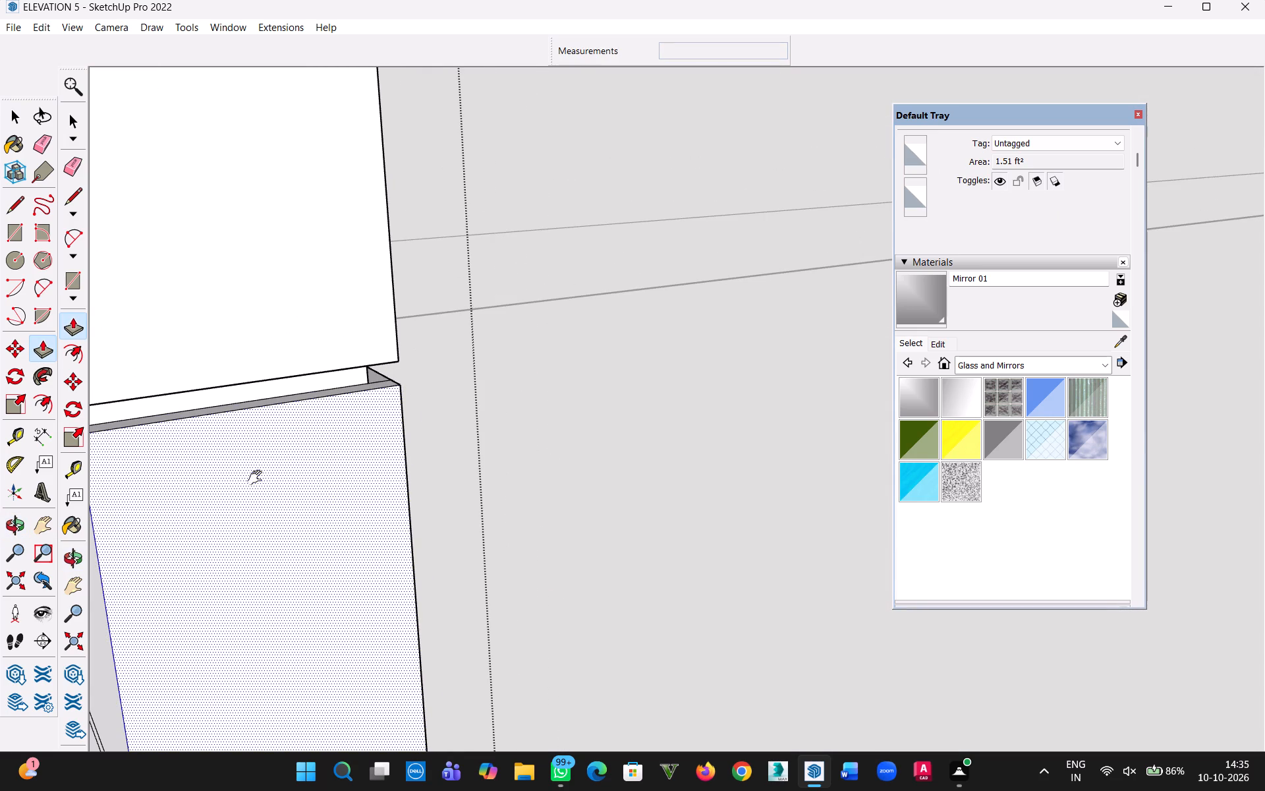
{"action": "left_click_drag", "start_coordinate": [260, 479], "coordinate": [515, 480]}
{"action": "key", "text": "Escape"}
{"action": "double_click", "coordinate": [325, 401]}
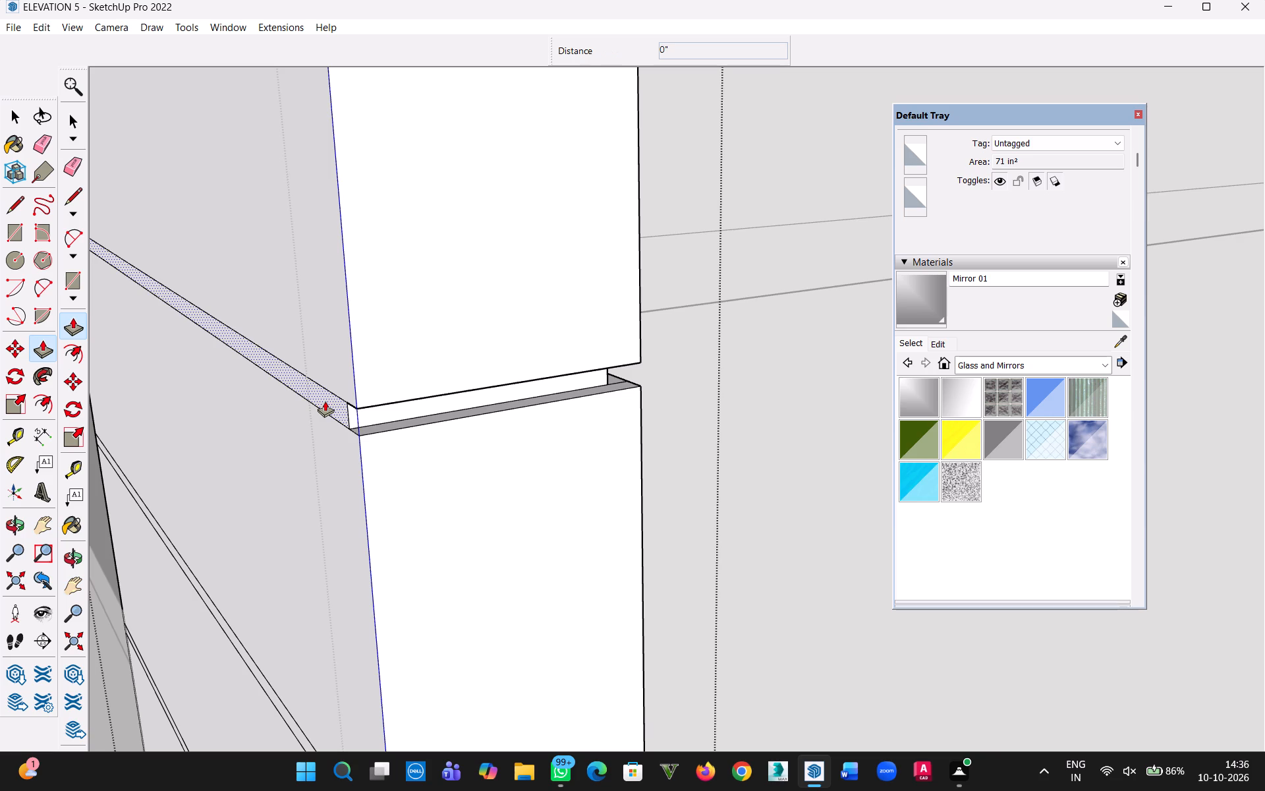
Push the second narrow band from the top 1" inward on the column's front and both side faces.
{"action": "key", "text": "h"}
{"action": "left_click_drag", "start_coordinate": [458, 582], "coordinate": [383, 216]}
{"action": "scroll", "coordinate": [358, 541], "scroll_direction": "up", "scroll_amount": 3}
{"action": "key", "text": "Escape"}
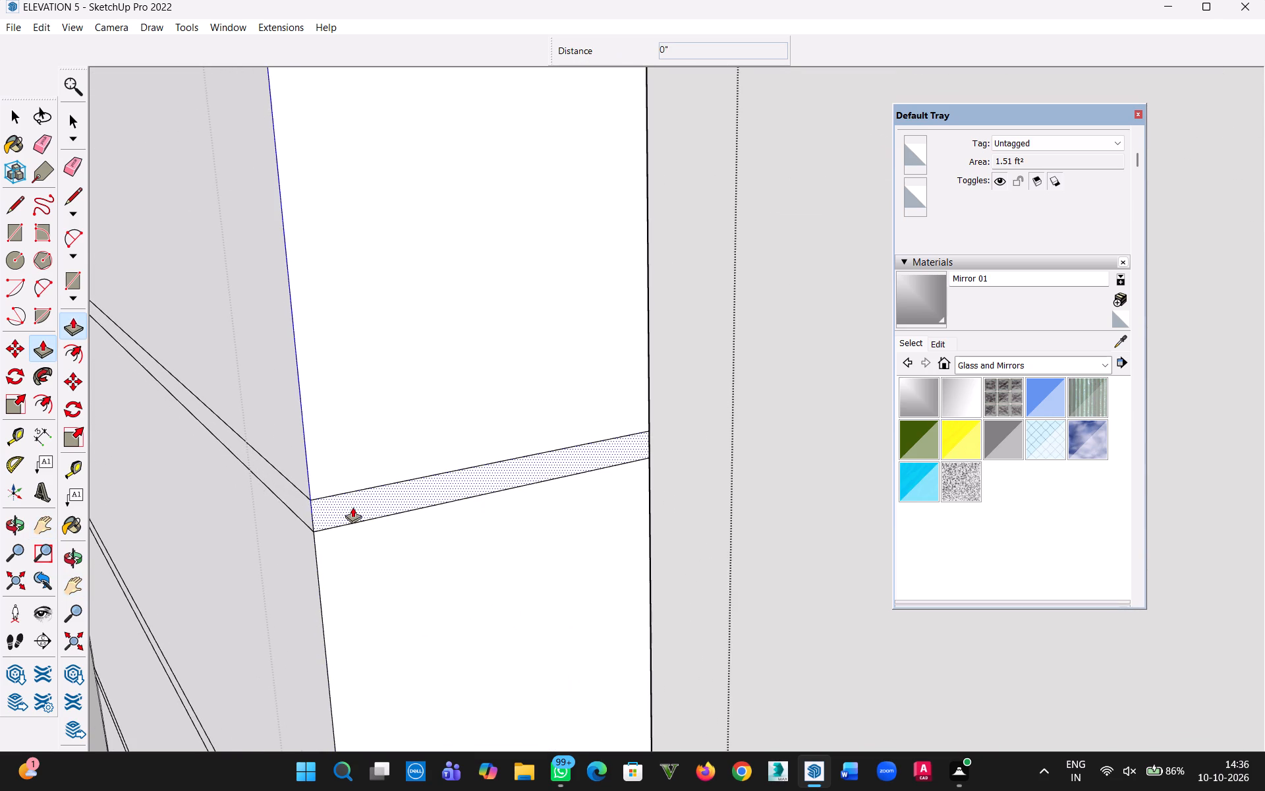
{"action": "double_click", "coordinate": [352, 507]}
{"action": "double_click", "coordinate": [283, 483]}
{"action": "middle_click_drag", "start_coordinate": [464, 502], "coordinate": [360, 504]}
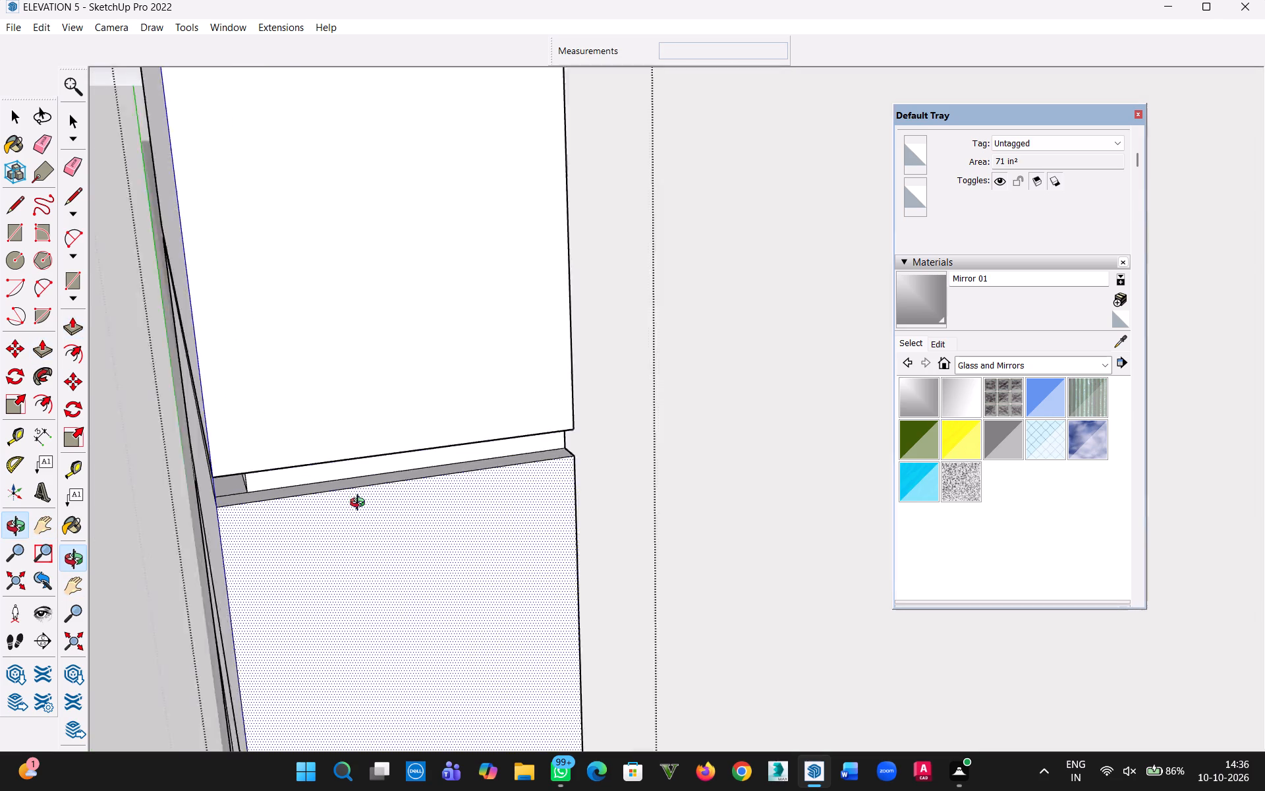
{"action": "middle_click_drag", "start_coordinate": [360, 504], "coordinate": [119, 521]}
{"action": "double_click", "coordinate": [414, 389]}
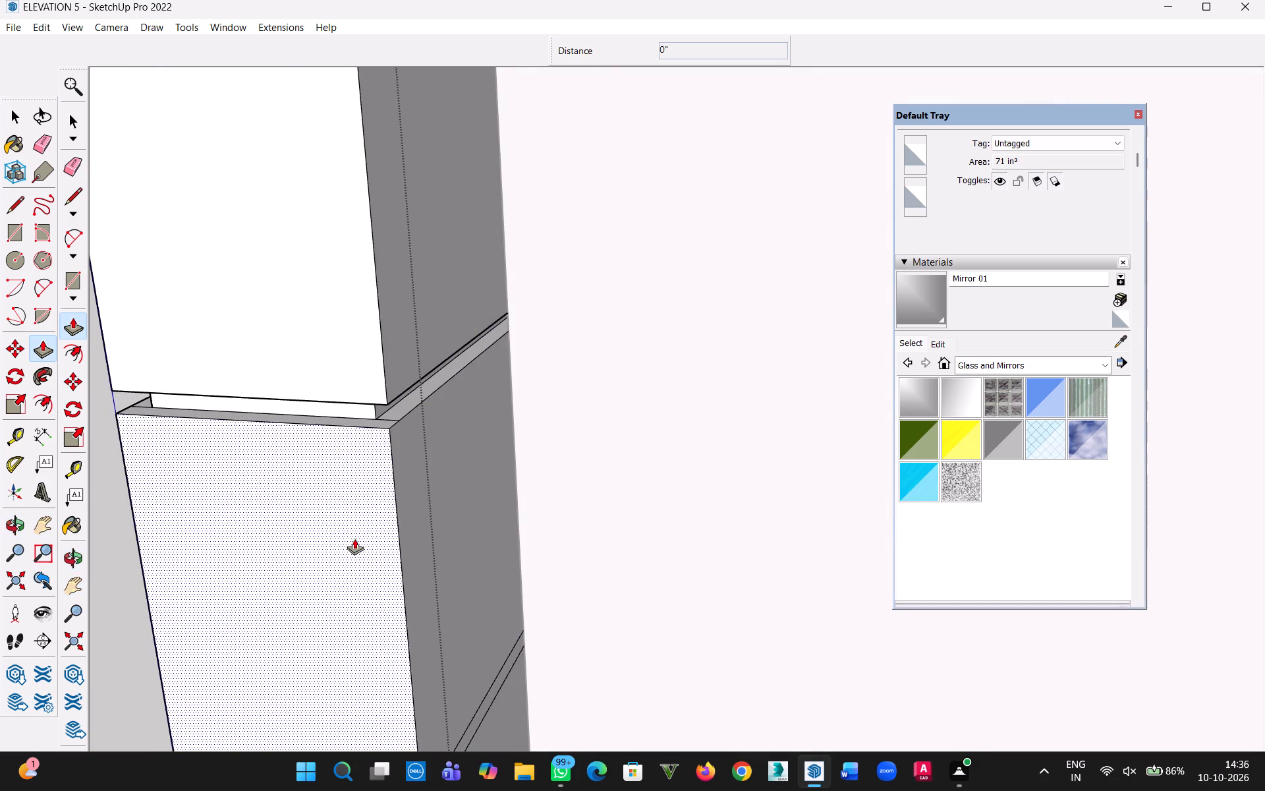
Push the third narrow band from the top 1" inward on the column's front and both side faces.
{"action": "scroll", "coordinate": [365, 546], "scroll_direction": "down", "scroll_amount": 2}
{"action": "key", "text": "h"}
{"action": "left_click_drag", "start_coordinate": [391, 562], "coordinate": [417, 288]}
{"action": "scroll", "coordinate": [397, 551], "scroll_direction": "up", "scroll_amount": 7}
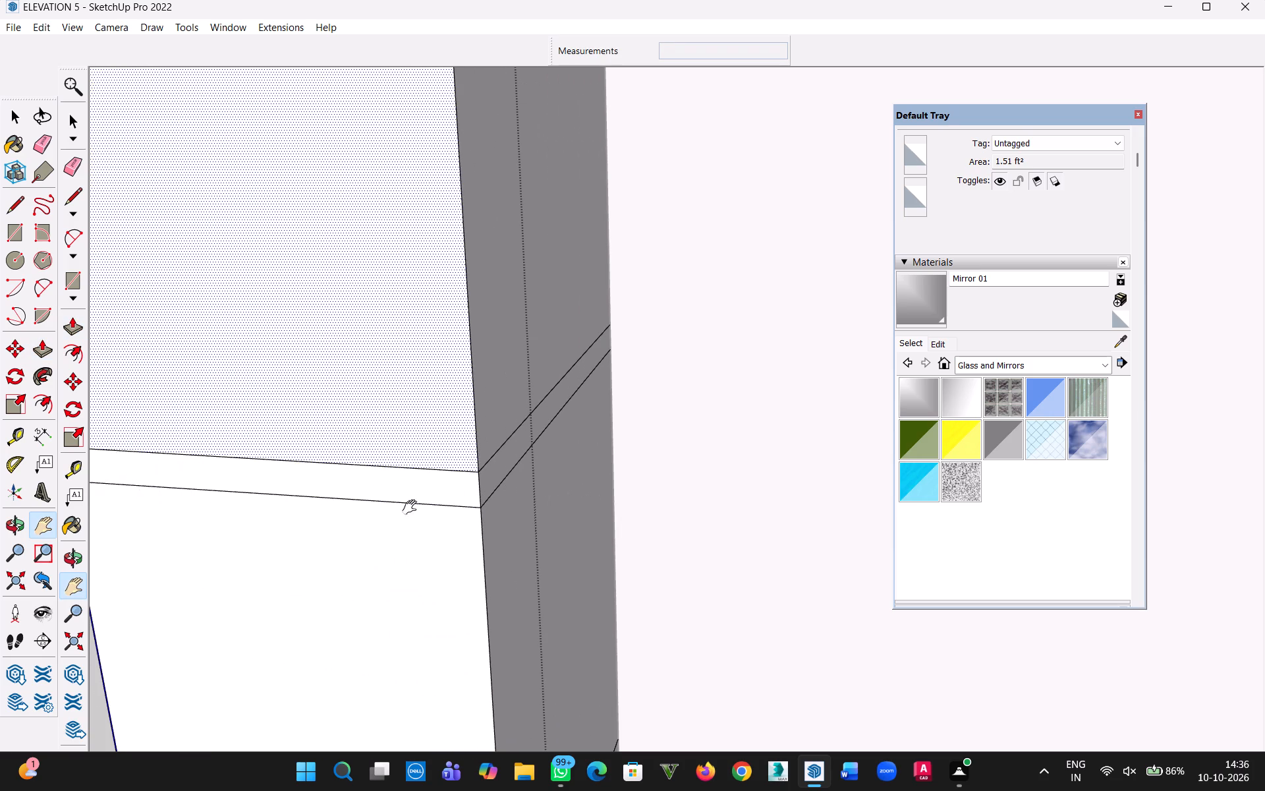
{"action": "key", "text": "Escape"}
{"action": "double_click", "coordinate": [416, 487]}
{"action": "double_click", "coordinate": [517, 448]}
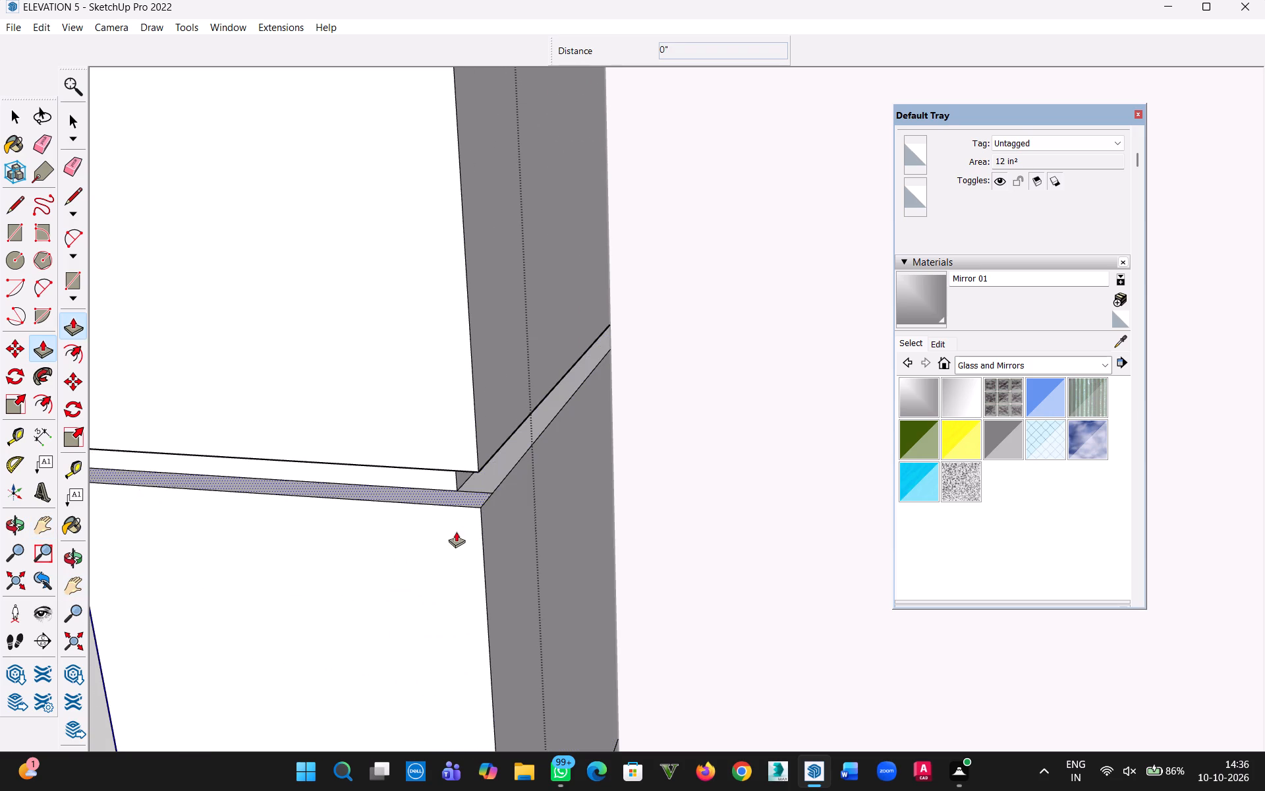
{"action": "key", "text": "h"}
{"action": "left_click_drag", "start_coordinate": [397, 531], "coordinate": [677, 540]}
{"action": "middle_click_drag", "start_coordinate": [380, 523], "coordinate": [663, 518]}
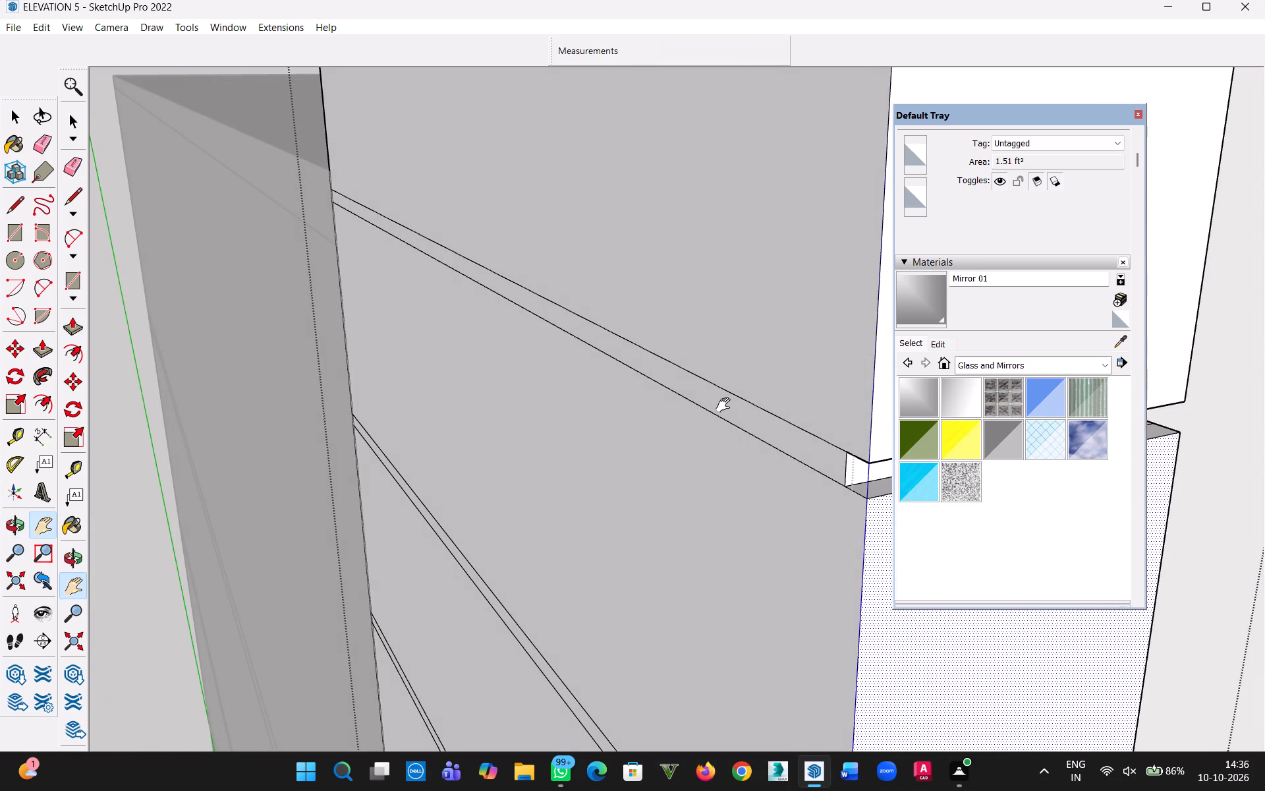
{"action": "left_click", "coordinate": [736, 407]}
{"action": "key", "text": "Escape"}
{"action": "double_click", "coordinate": [737, 410]}
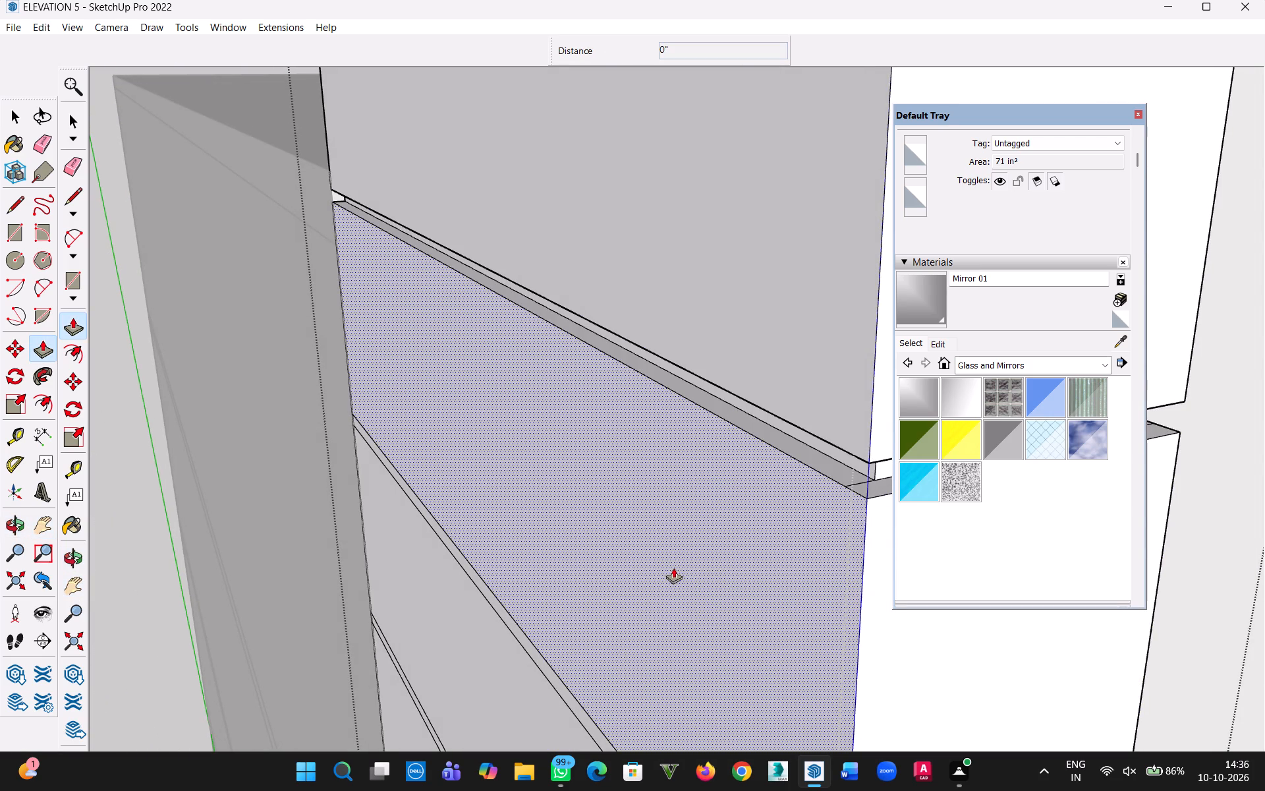
Push the fourth narrow band from the top 1" inward on the column's front and both side faces.
{"action": "key", "text": "h"}
{"action": "left_click_drag", "start_coordinate": [712, 572], "coordinate": [550, 121]}
{"action": "key", "text": "Escape"}
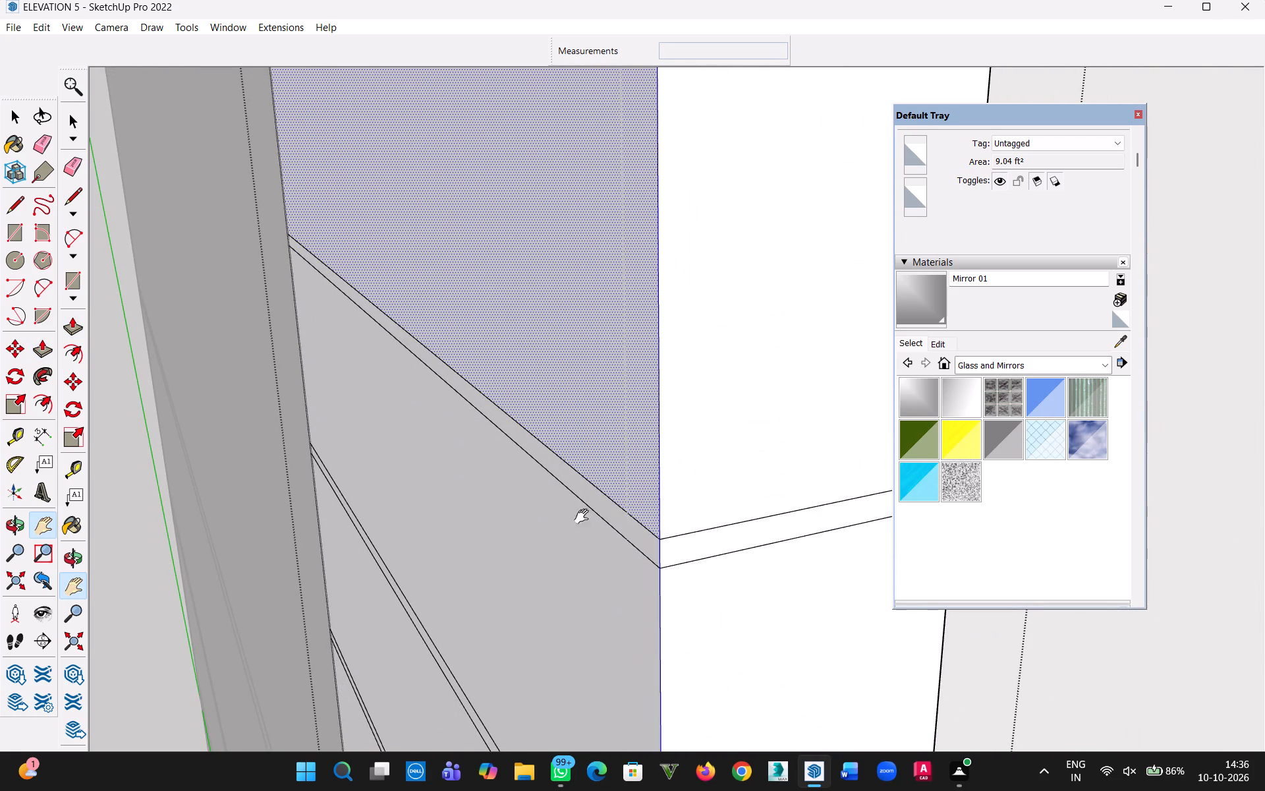
{"action": "double_click", "coordinate": [605, 510]}
{"action": "double_click", "coordinate": [720, 535]}
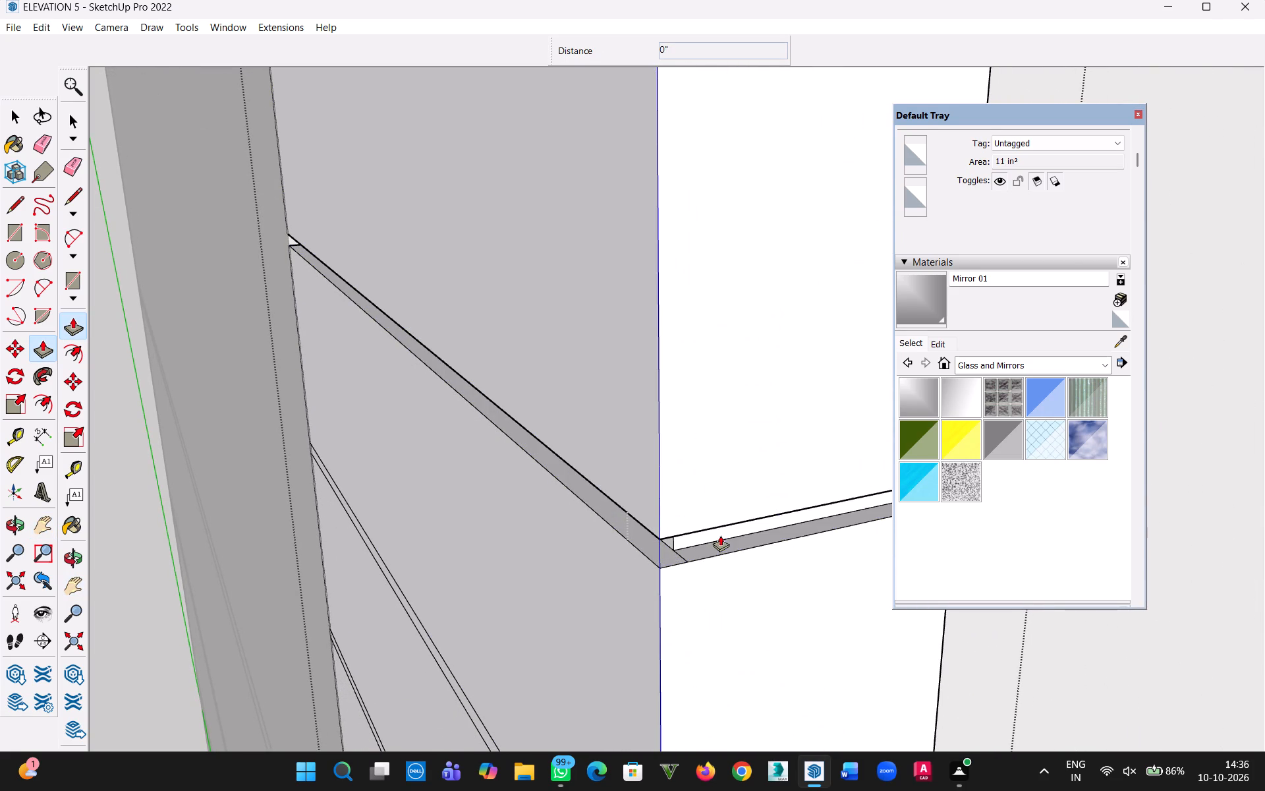
{"action": "key", "text": "h"}
{"action": "left_click_drag", "start_coordinate": [749, 560], "coordinate": [416, 619]}
{"action": "middle_click_drag", "start_coordinate": [703, 531], "coordinate": [332, 550]}
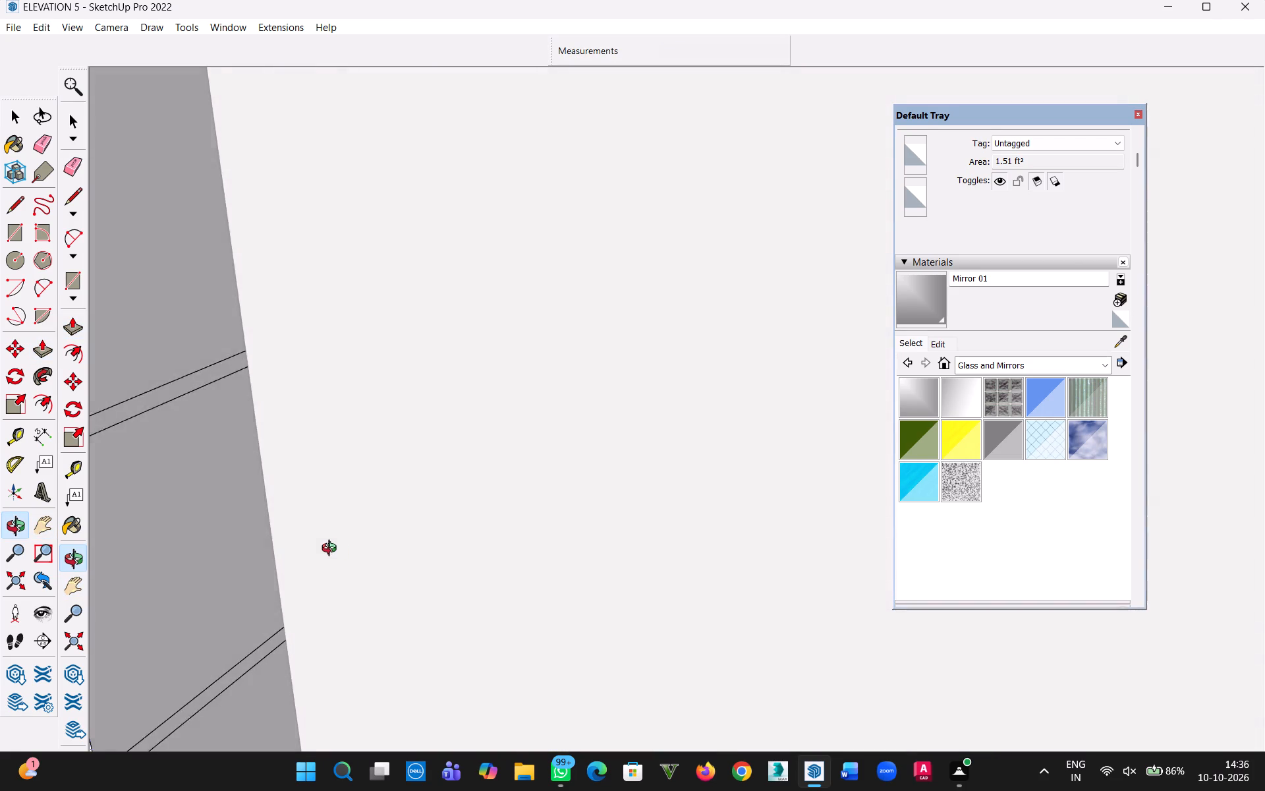
{"action": "middle_click_drag", "start_coordinate": [332, 550], "coordinate": [320, 552]}
{"action": "key", "text": "Escape"}
{"action": "double_click", "coordinate": [178, 370]}
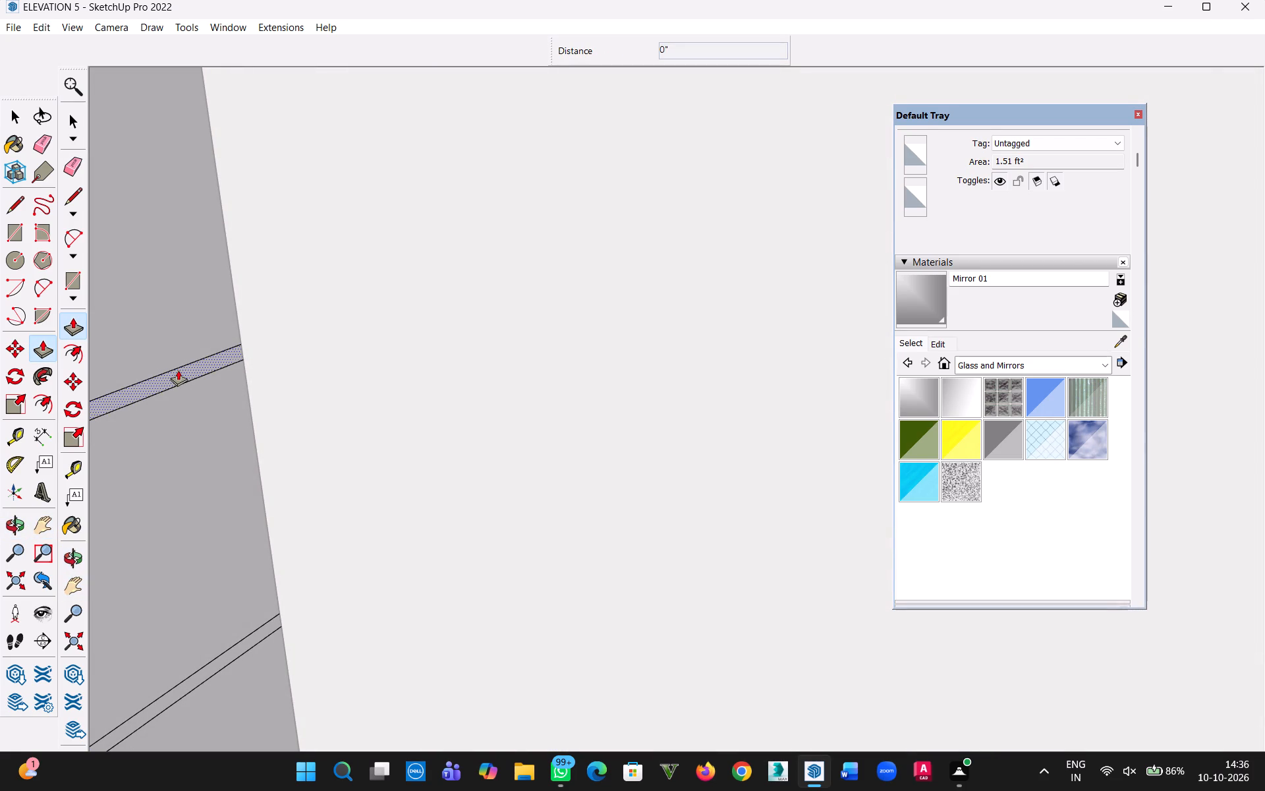
Push the fifth narrow band from the top 1" inward on the column's front and both side faces.
{"action": "key", "text": "h"}
{"action": "left_click_drag", "start_coordinate": [282, 644], "coordinate": [556, 447]}
{"action": "key", "text": "Escape"}
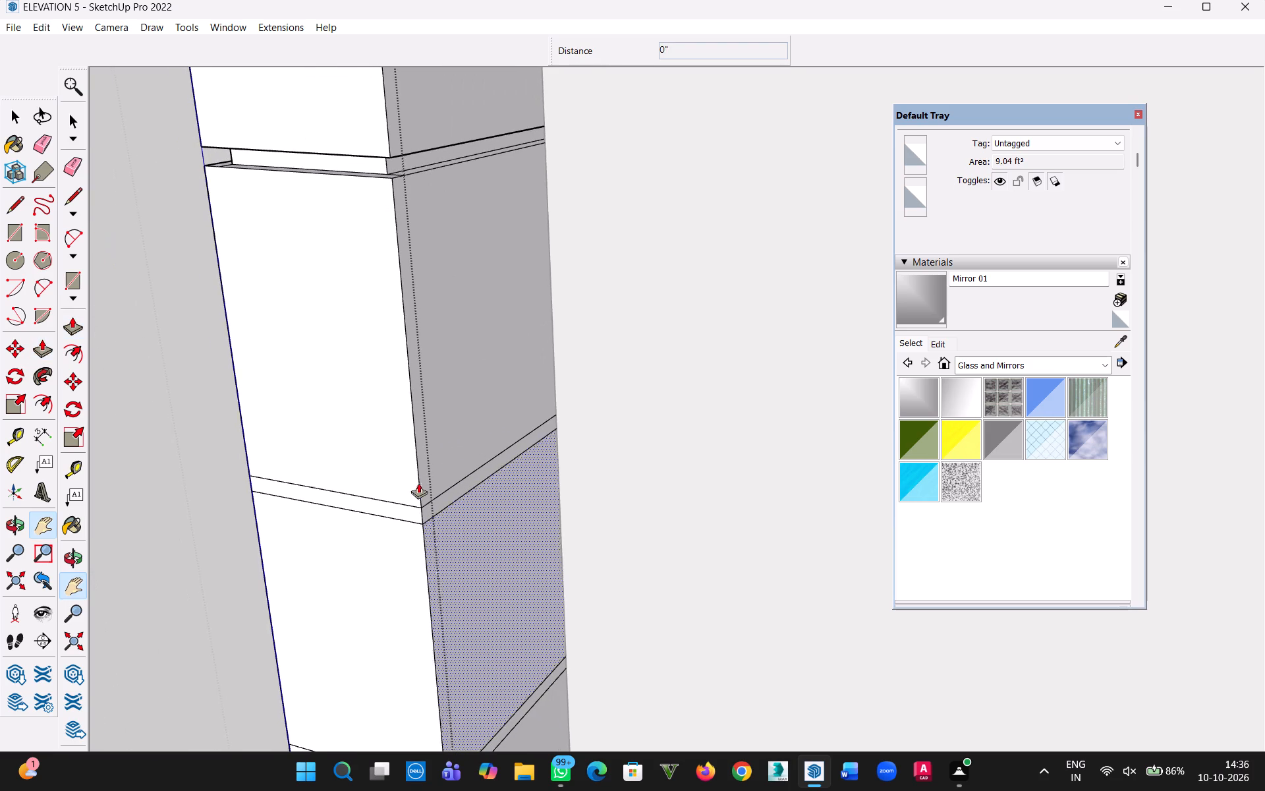
{"action": "scroll", "coordinate": [445, 498], "scroll_direction": "up", "scroll_amount": 7}
{"action": "double_click", "coordinate": [447, 498]}
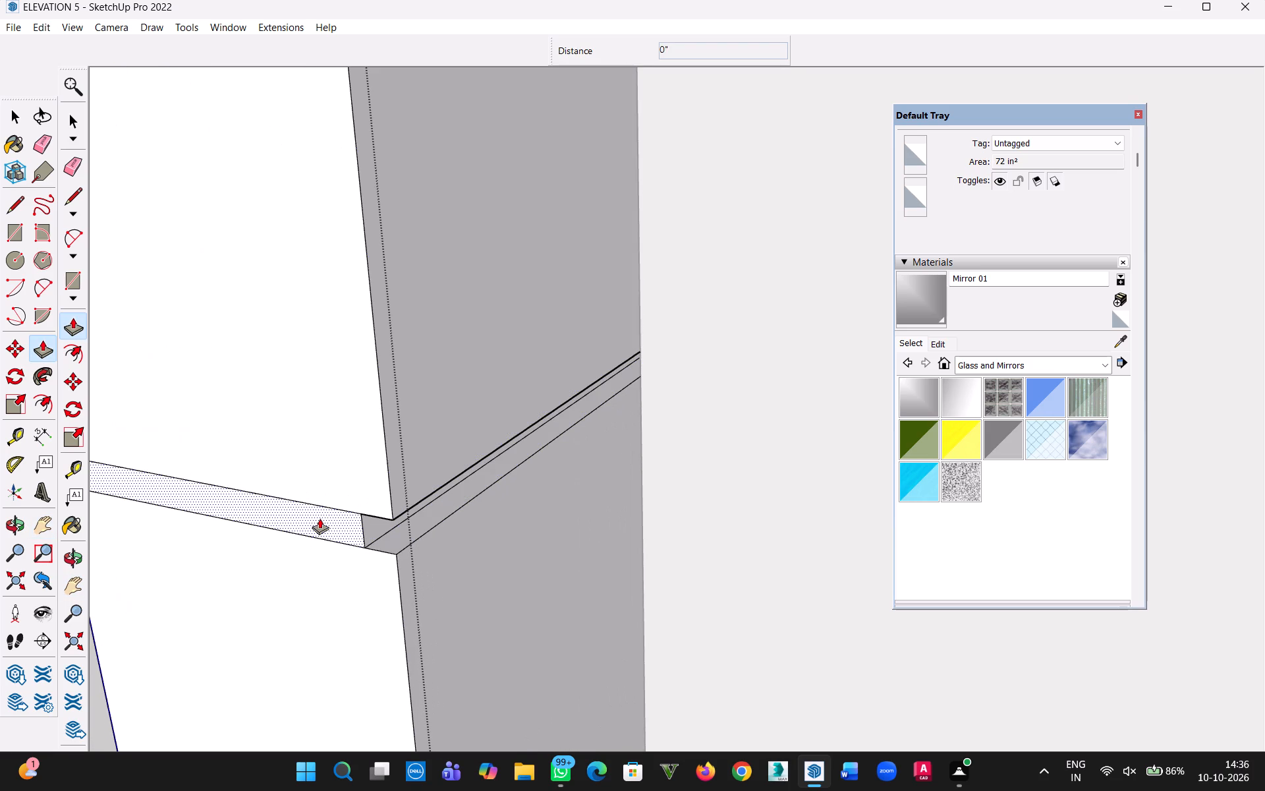
{"action": "double_click", "coordinate": [320, 518]}
{"action": "scroll", "coordinate": [348, 517], "scroll_direction": "down", "scroll_amount": 4}
{"action": "key", "text": "h"}
{"action": "left_click_drag", "start_coordinate": [338, 545], "coordinate": [529, 537]}
{"action": "middle_click_drag", "start_coordinate": [396, 513], "coordinate": [738, 519]}
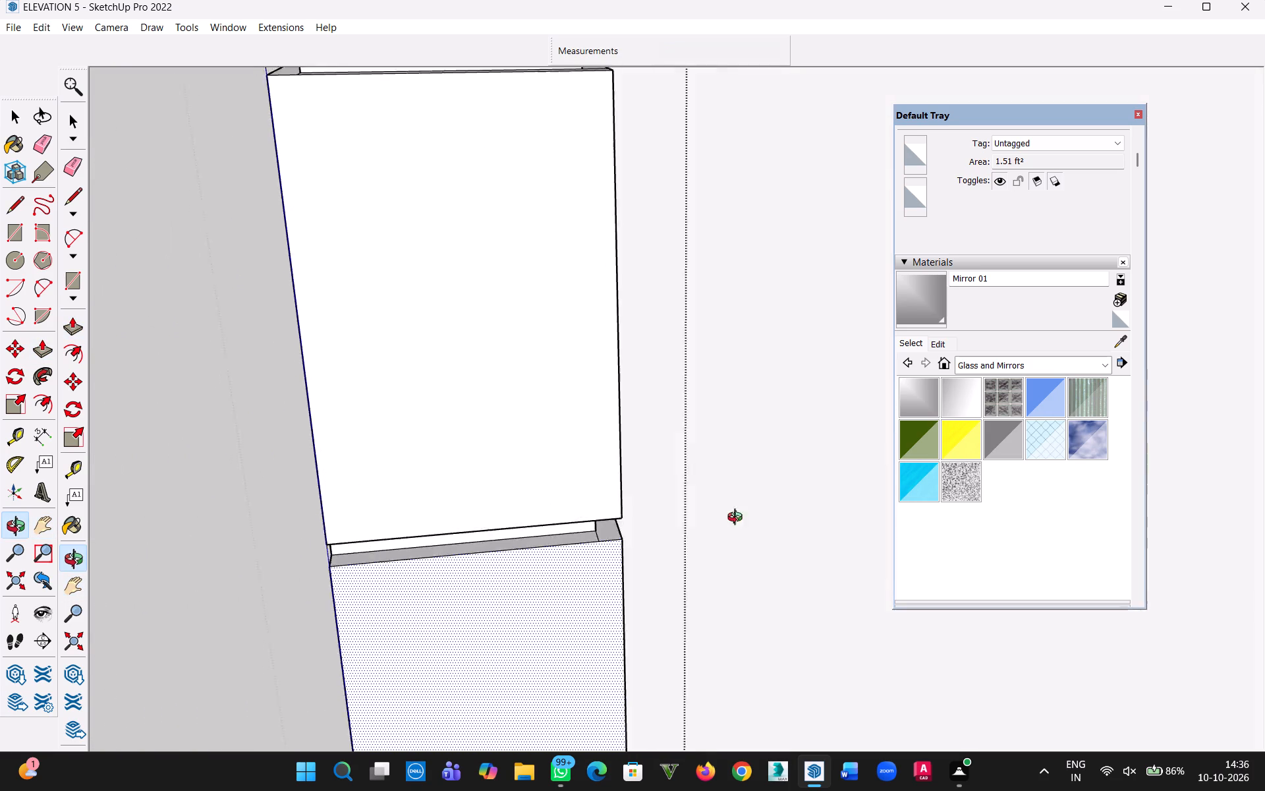
{"action": "middle_click_drag", "start_coordinate": [738, 519], "coordinate": [957, 492]}
{"action": "key", "text": "Escape"}
{"action": "double_click", "coordinate": [345, 607]}
Push the sixth narrow band from the top 1" inward on the column's front and both side faces.
{"action": "scroll", "coordinate": [482, 676], "scroll_direction": "down", "scroll_amount": 4}
{"action": "key", "text": "h"}
{"action": "left_click_drag", "start_coordinate": [470, 688], "coordinate": [370, 264]}
{"action": "key", "text": "Escape"}
{"action": "scroll", "coordinate": [325, 510], "scroll_direction": "up", "scroll_amount": 3}
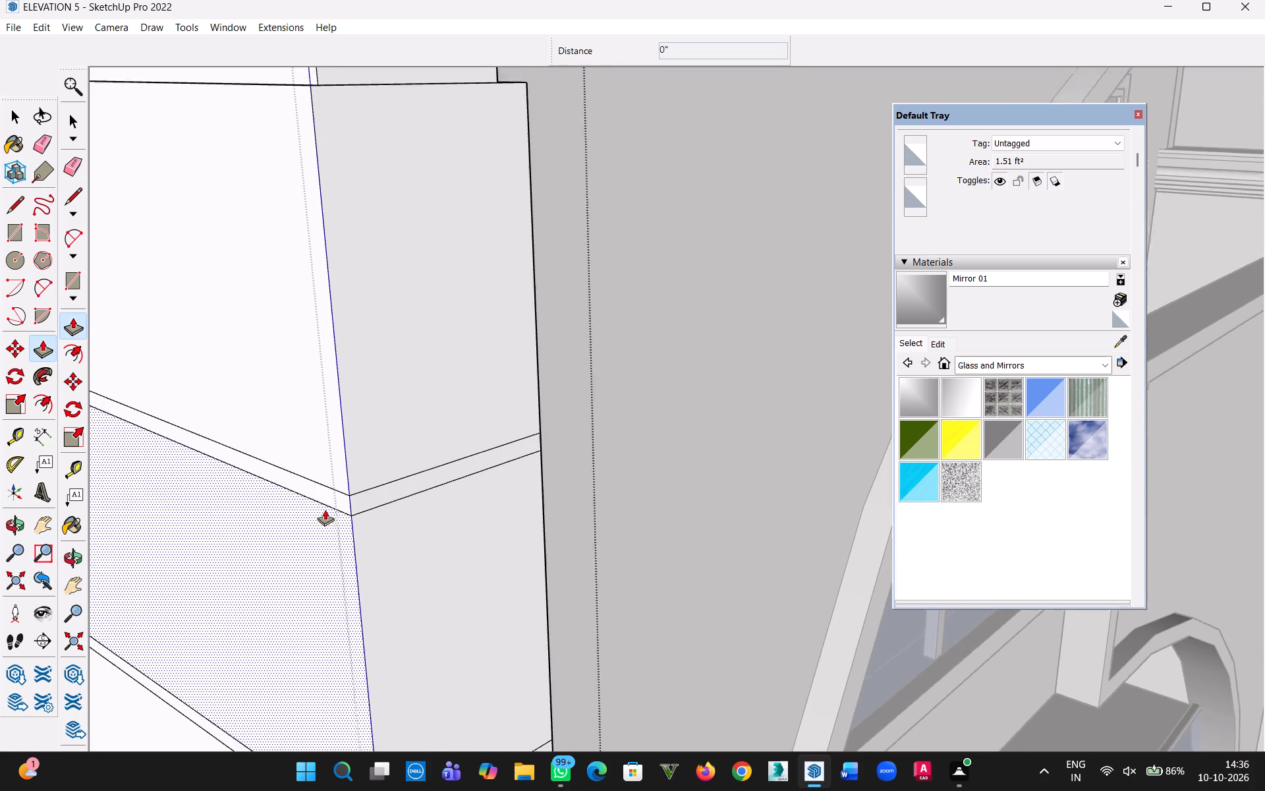
{"action": "scroll", "coordinate": [325, 510], "scroll_direction": "up", "scroll_amount": 2}
{"action": "double_click", "coordinate": [307, 485]}
{"action": "double_click", "coordinate": [401, 486]}
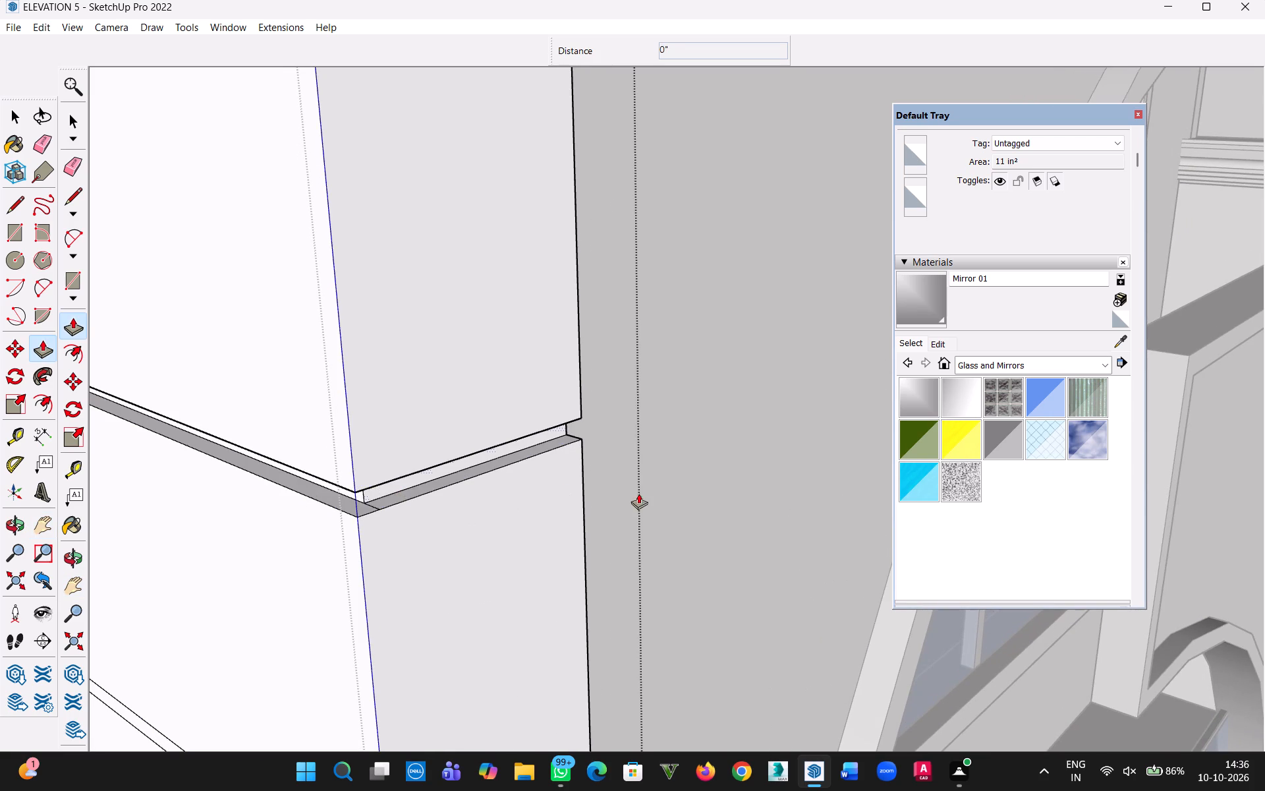
{"action": "middle_click_drag", "start_coordinate": [638, 493], "coordinate": [242, 579]}
{"action": "key", "text": "h"}
{"action": "left_click_drag", "start_coordinate": [301, 568], "coordinate": [679, 587]}
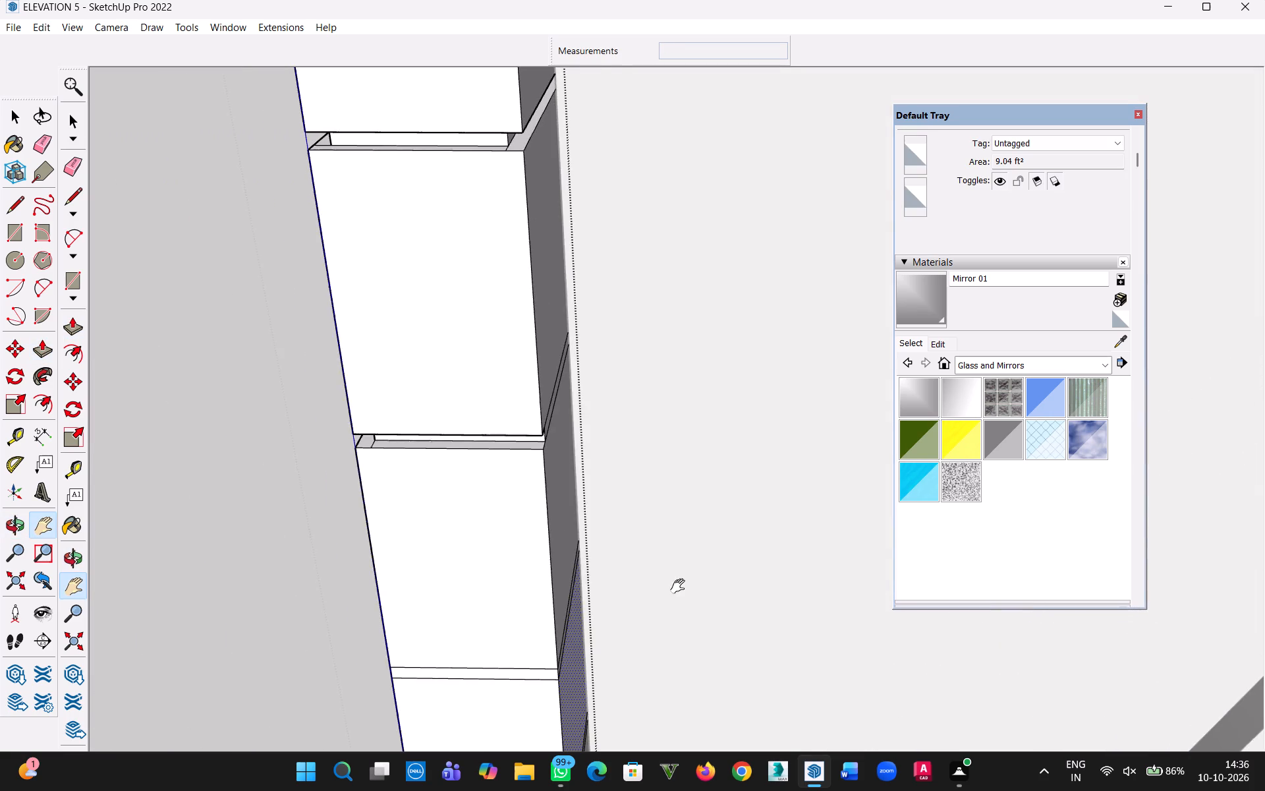
{"action": "middle_click_drag", "start_coordinate": [681, 569], "coordinate": [426, 546]}
{"action": "key", "text": "Escape"}
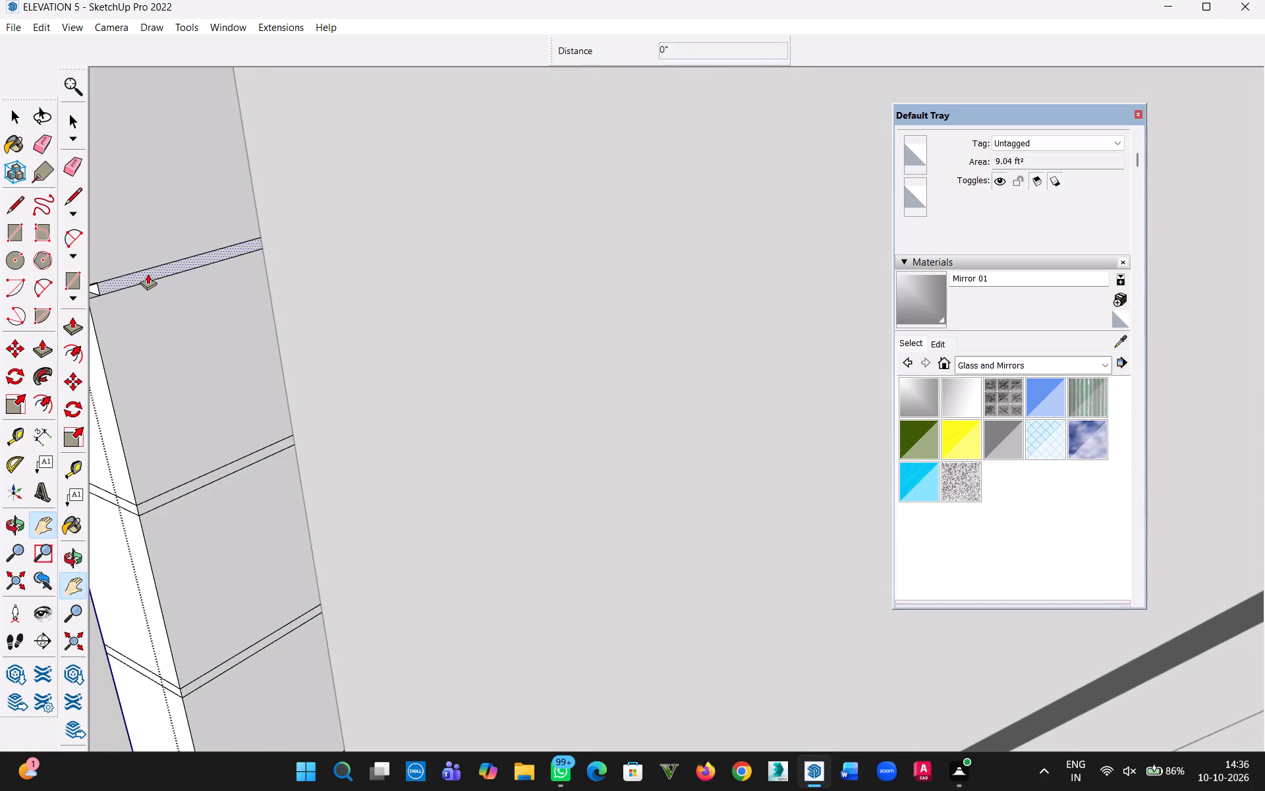
{"action": "double_click", "coordinate": [148, 272]}
Push the seventh narrow band from the top 1" inward on the column's front and both side faces.
{"action": "scroll", "coordinate": [181, 477], "scroll_direction": "up", "scroll_amount": 8}
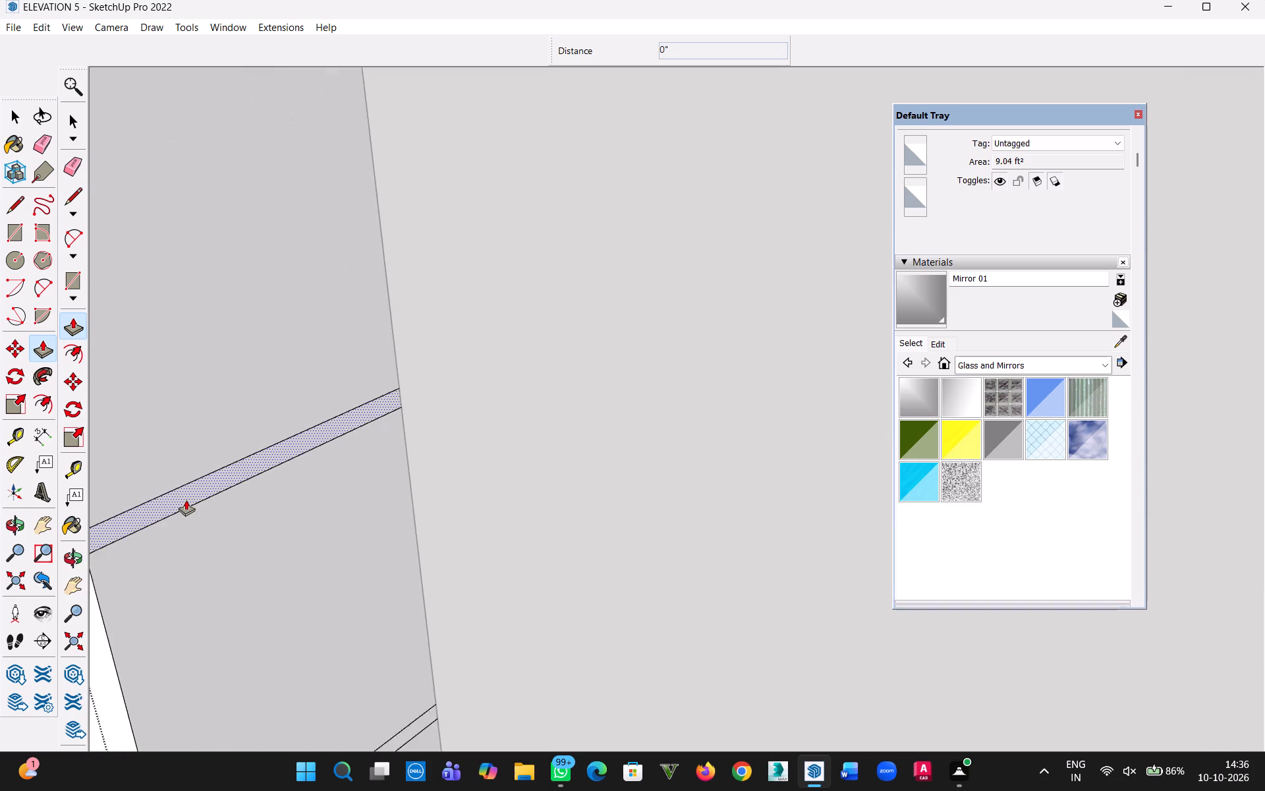
{"action": "scroll", "coordinate": [186, 500], "scroll_direction": "up", "scroll_amount": 1}
{"action": "double_click", "coordinate": [196, 486]}
{"action": "scroll", "coordinate": [251, 556], "scroll_direction": "down", "scroll_amount": 3}
{"action": "key", "text": "h"}
{"action": "left_click_drag", "start_coordinate": [260, 571], "coordinate": [523, 536]}
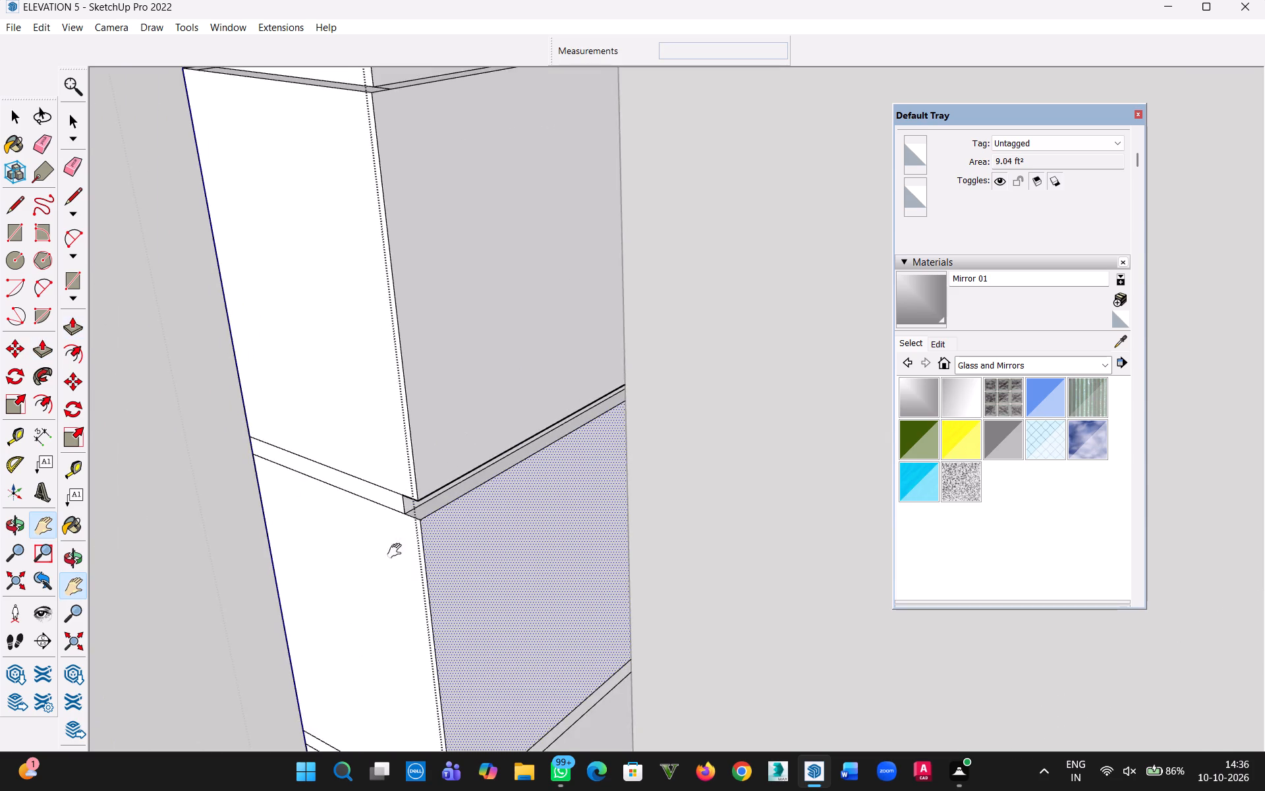
{"action": "middle_click_drag", "start_coordinate": [370, 552], "coordinate": [548, 523]}
{"action": "key", "text": "Escape"}
{"action": "double_click", "coordinate": [511, 500]}
{"action": "middle_click_drag", "start_coordinate": [440, 565], "coordinate": [514, 568]}
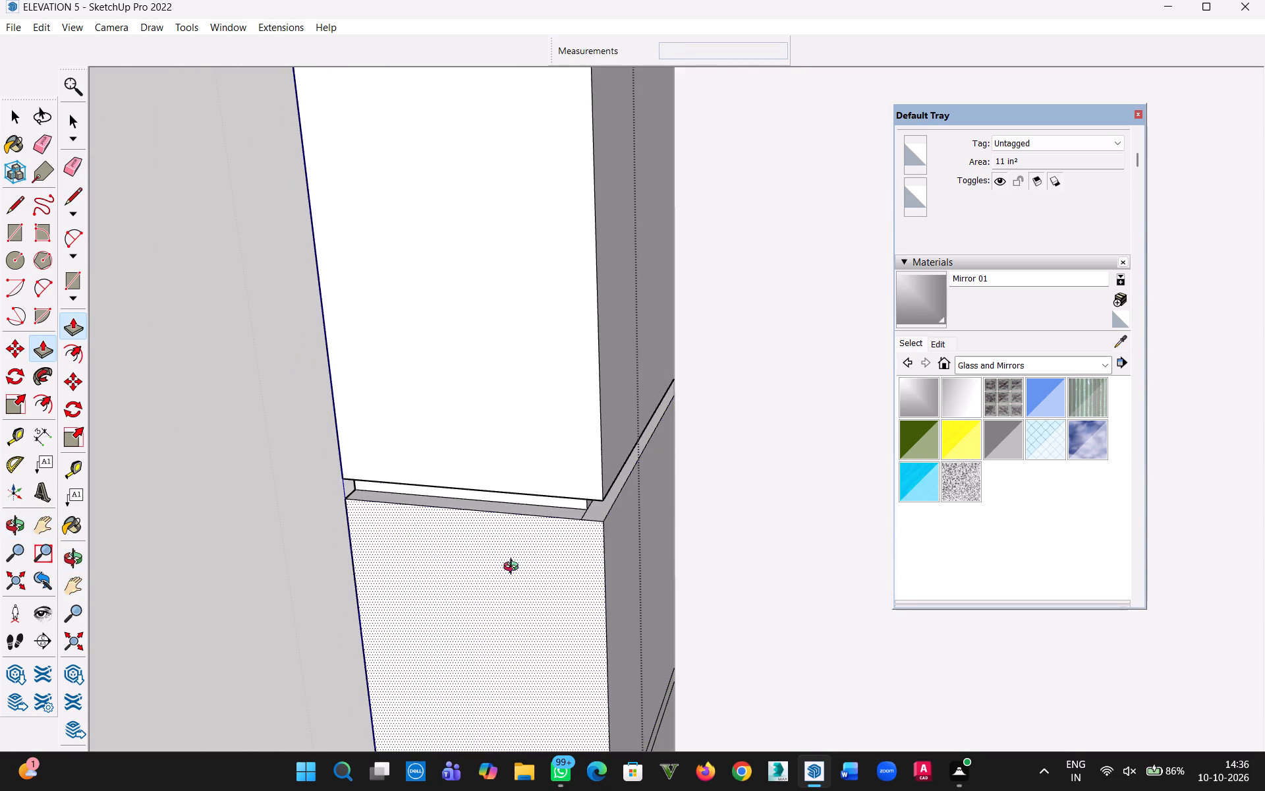
{"action": "middle_click_drag", "start_coordinate": [514, 568], "coordinate": [786, 566]}
{"action": "double_click", "coordinate": [693, 486]}
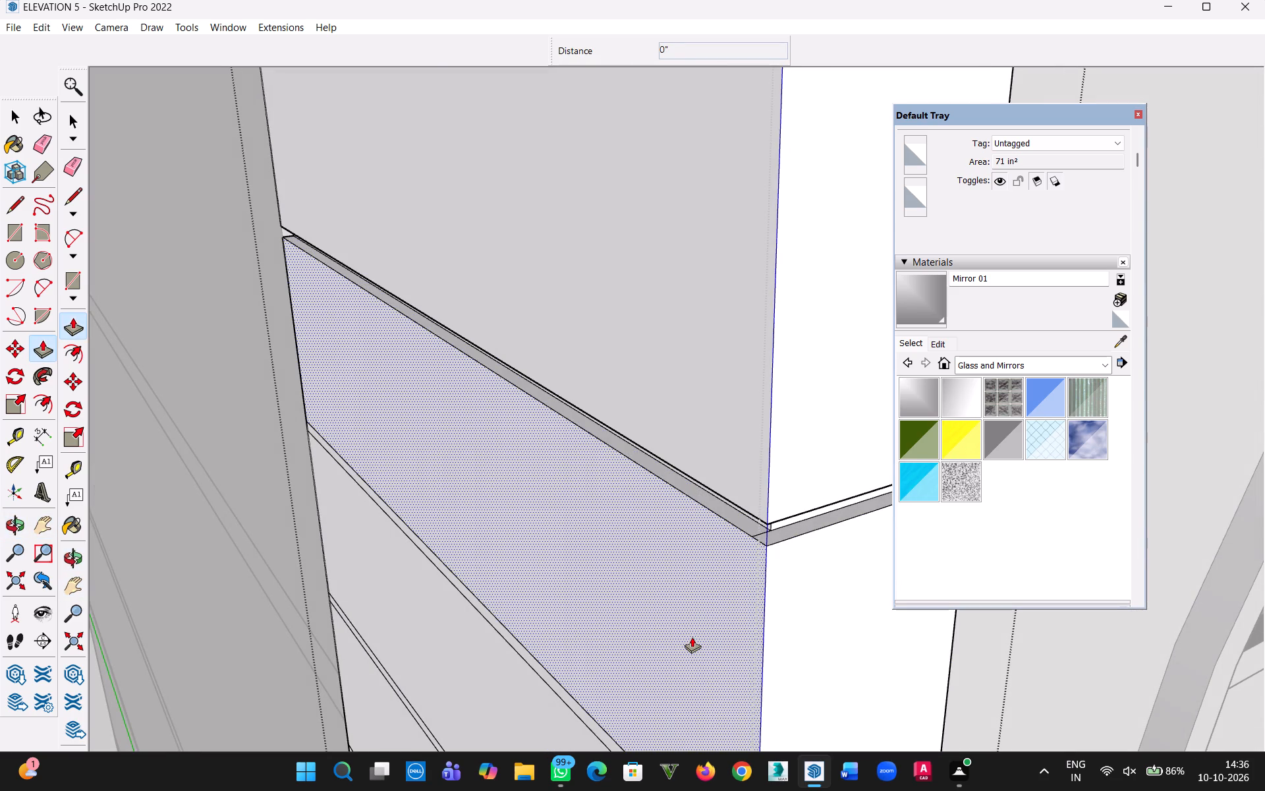
Push the eighth narrow band from the top 1" inward on the column's front and both side faces.
{"action": "key", "text": "h"}
{"action": "left_click_drag", "start_coordinate": [661, 637], "coordinate": [395, 217]}
{"action": "key", "text": "Escape"}
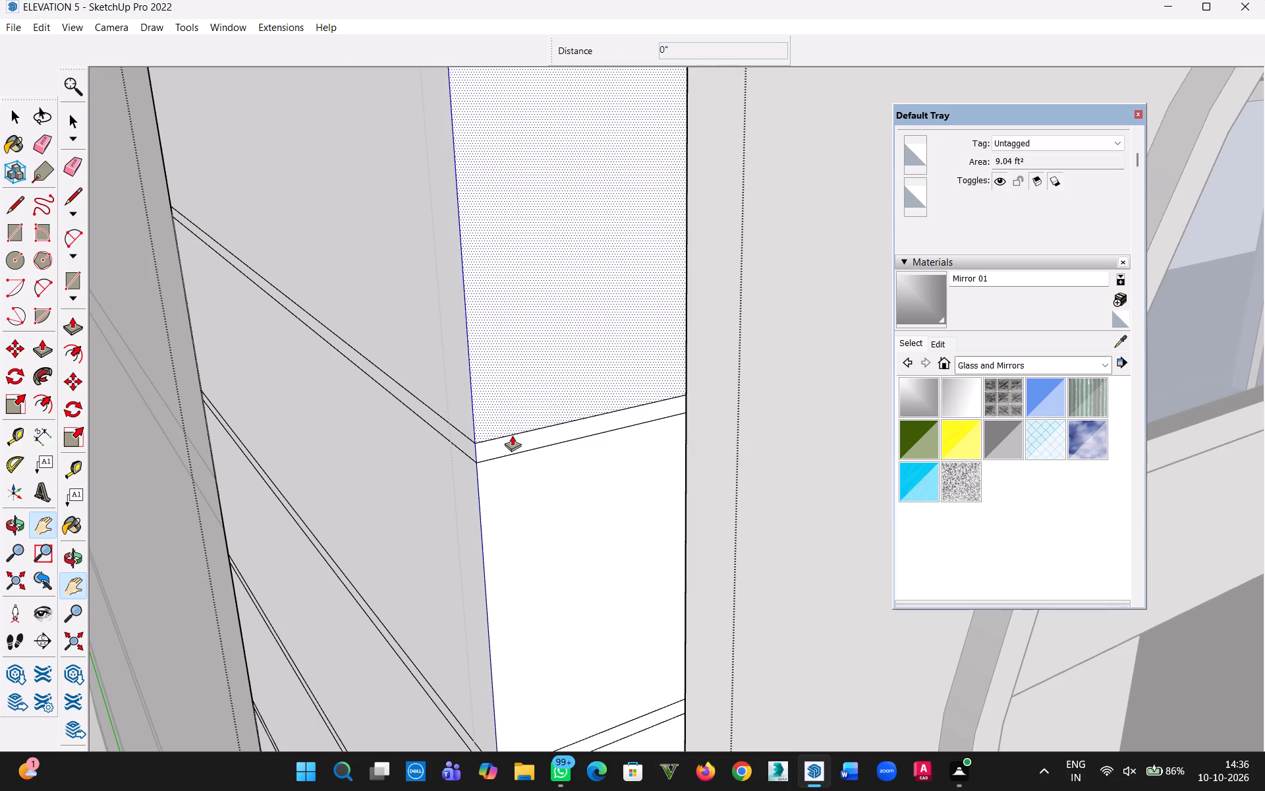
{"action": "scroll", "coordinate": [512, 436], "scroll_direction": "up", "scroll_amount": 6}
{"action": "double_click", "coordinate": [515, 450]}
{"action": "double_click", "coordinate": [399, 432]}
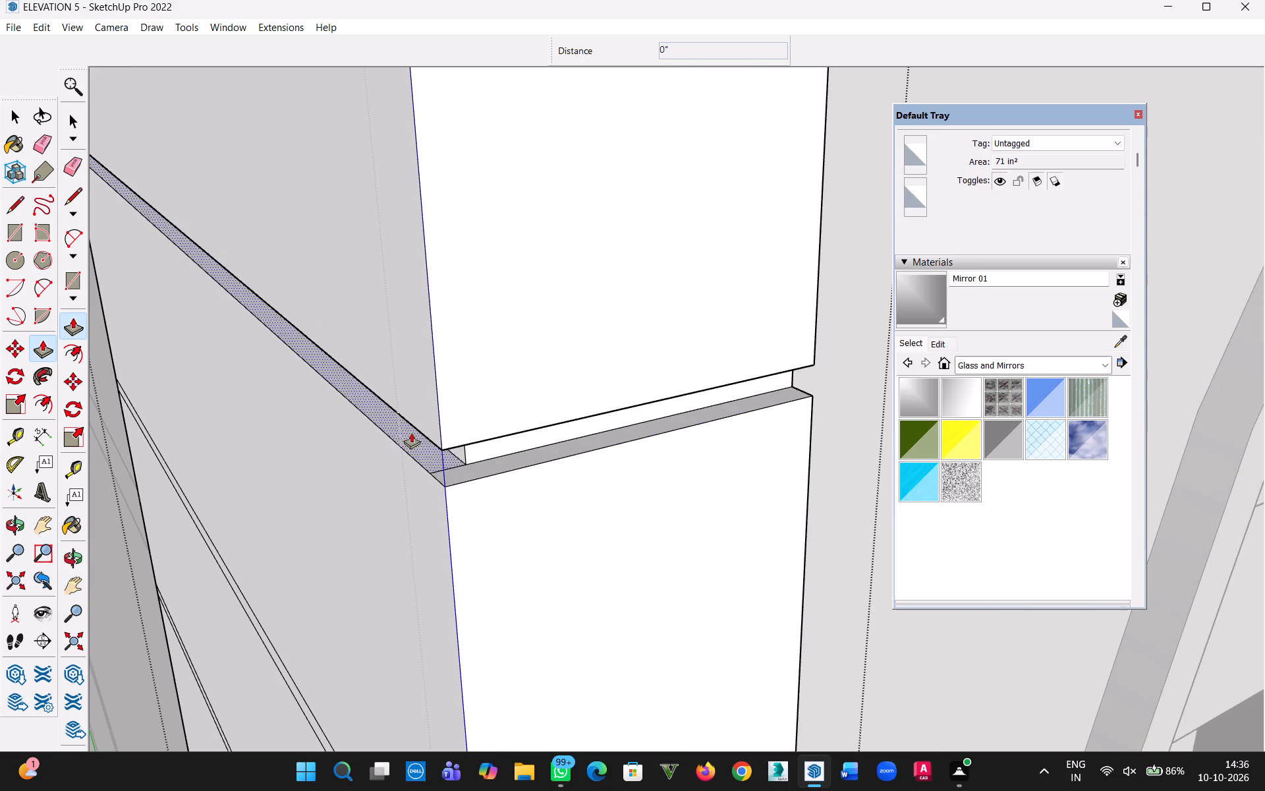
{"action": "scroll", "coordinate": [594, 515], "scroll_direction": "down", "scroll_amount": 4}
{"action": "key", "text": "h"}
{"action": "middle_click_drag", "start_coordinate": [611, 522], "coordinate": [173, 570]}
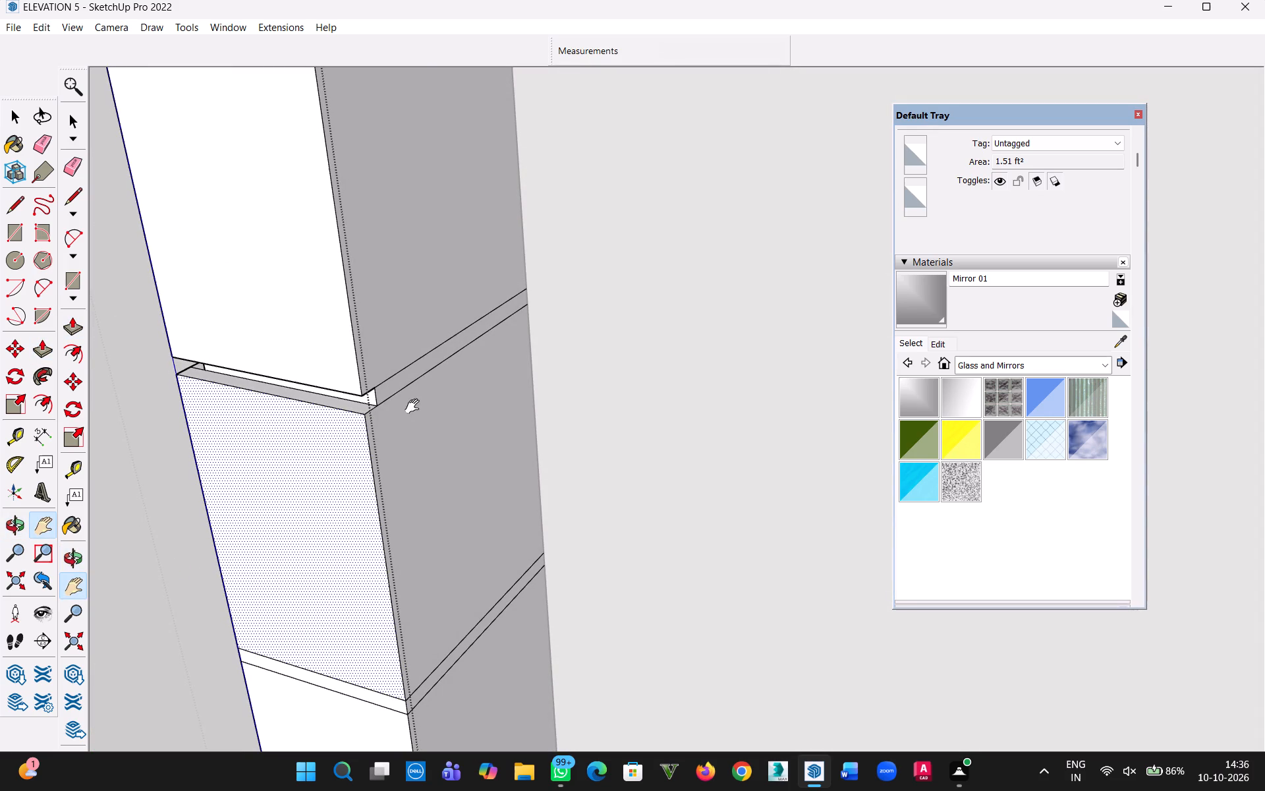
{"action": "key", "text": "Escape"}
{"action": "double_click", "coordinate": [408, 374]}
Push the ninth narrow band from the top 1" inward on the column's front and both side faces.
{"action": "key", "text": "h"}
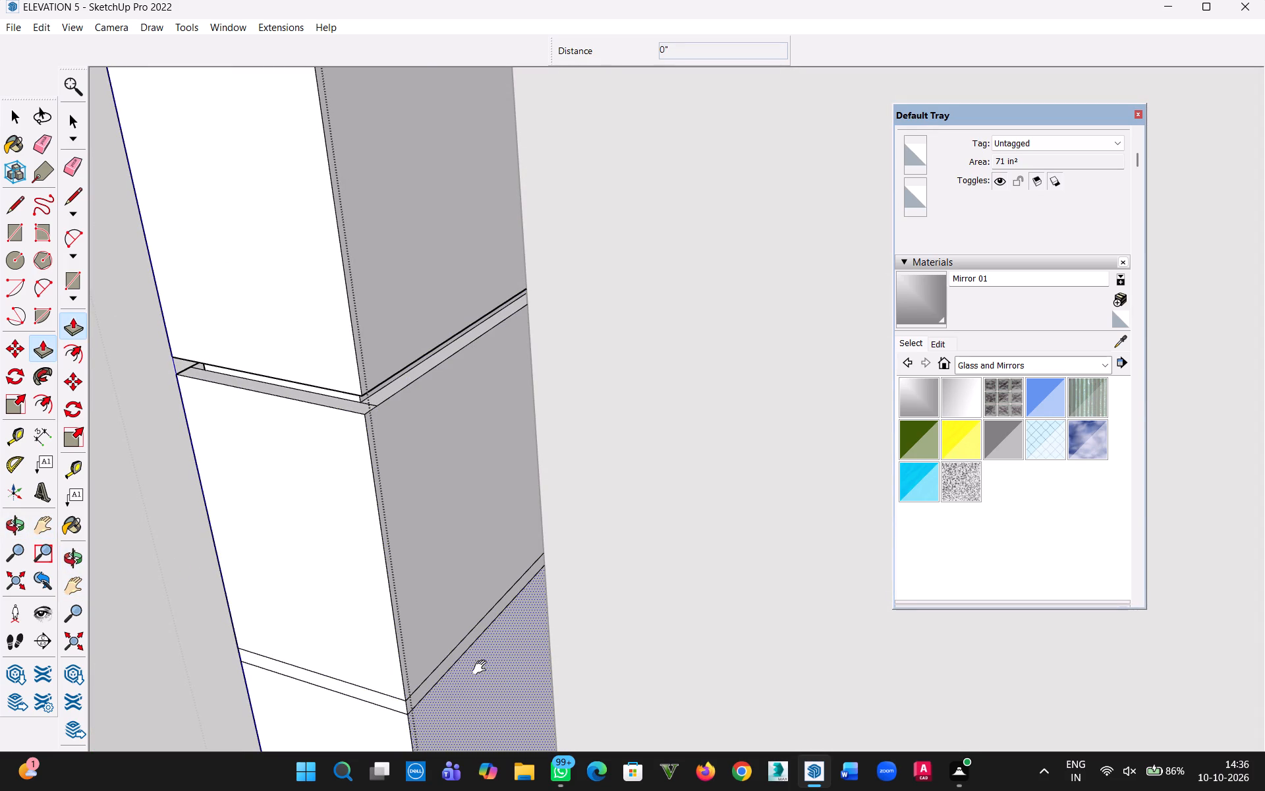
{"action": "left_click_drag", "start_coordinate": [461, 653], "coordinate": [439, 305]}
{"action": "key", "text": "Escape"}
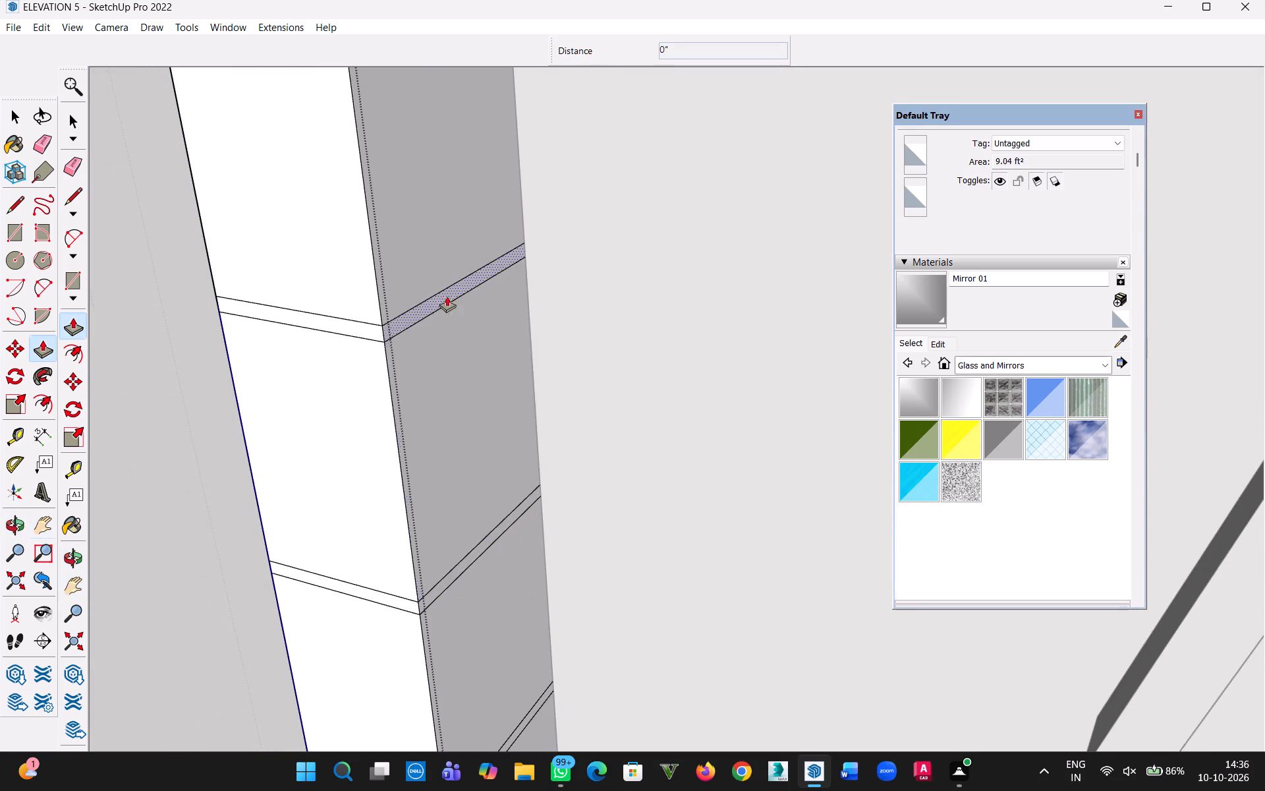
{"action": "scroll", "coordinate": [437, 316], "scroll_direction": "up", "scroll_amount": 5}
{"action": "double_click", "coordinate": [421, 291]}
{"action": "double_click", "coordinate": [267, 324]}
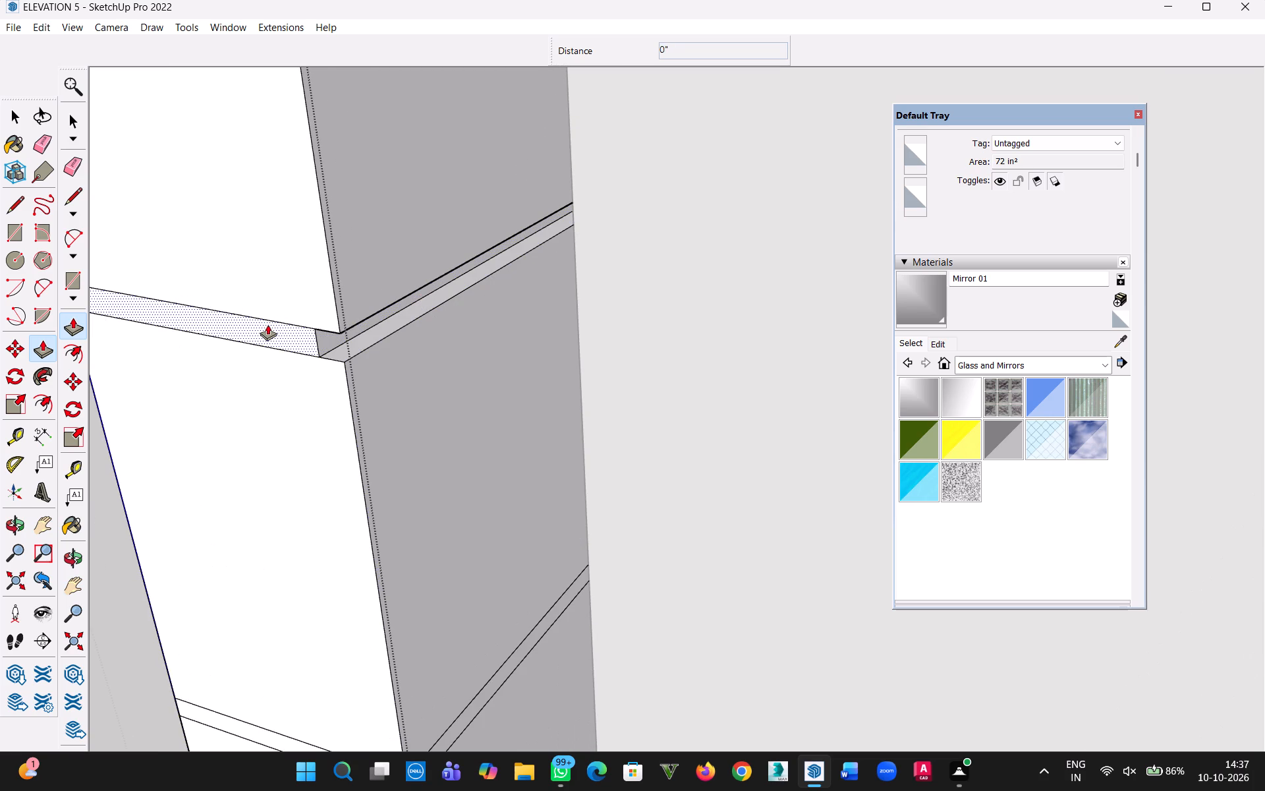
{"action": "scroll", "coordinate": [289, 392], "scroll_direction": "down", "scroll_amount": 3}
{"action": "key", "text": "h"}
{"action": "left_click_drag", "start_coordinate": [271, 409], "coordinate": [428, 436]}
{"action": "middle_click_drag", "start_coordinate": [316, 402], "coordinate": [669, 405]}
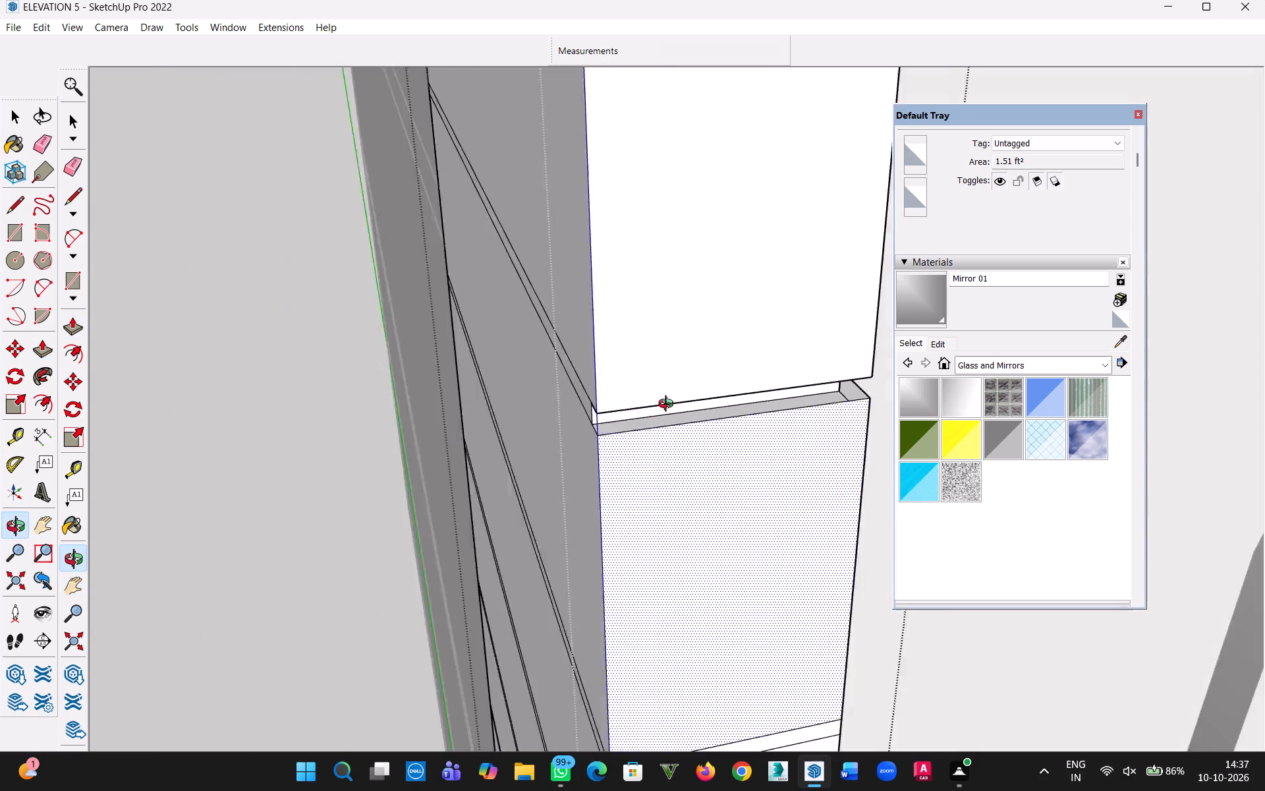
{"action": "middle_click_drag", "start_coordinate": [669, 405], "coordinate": [774, 407]}
{"action": "key", "text": "Escape"}
{"action": "double_click", "coordinate": [746, 377]}
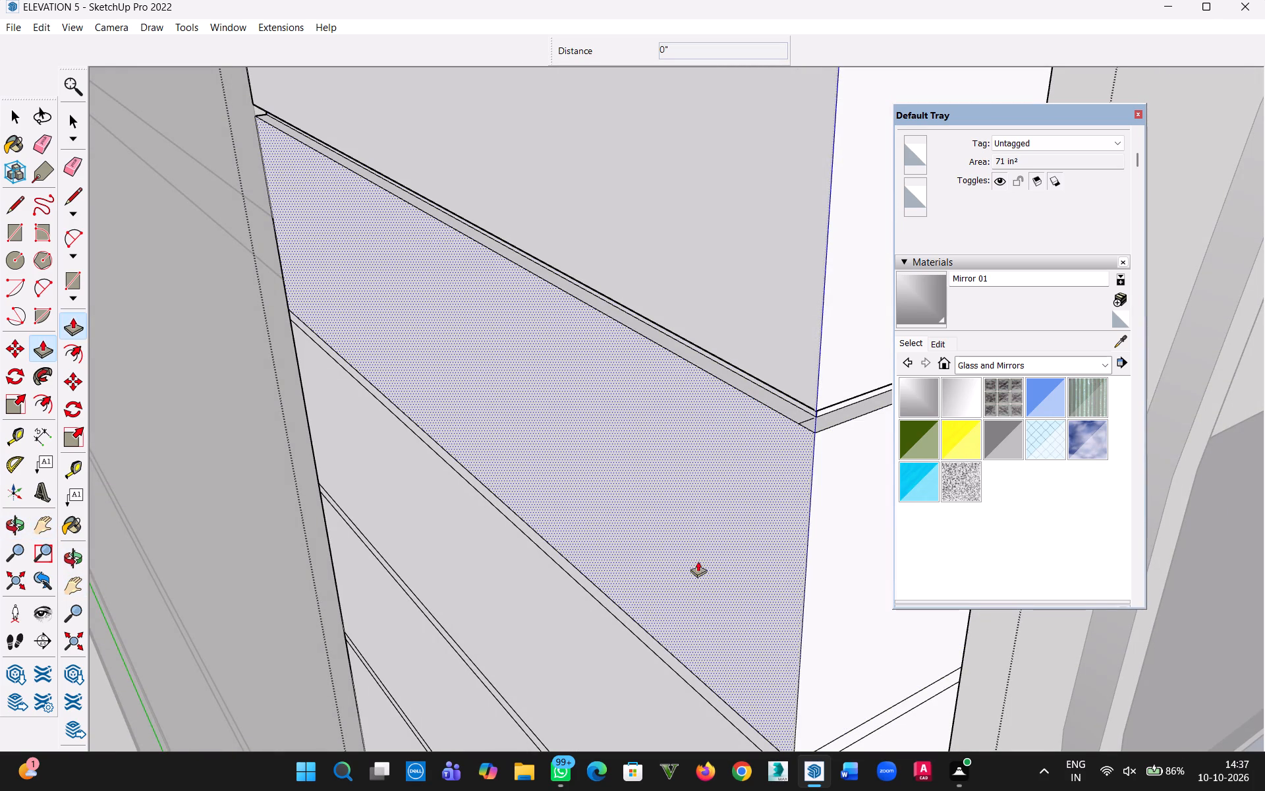
Push the tenth narrow band from the top 1" inward on the column's front and both side faces.
{"action": "double_click", "coordinate": [665, 651]}
{"action": "key", "text": "h"}
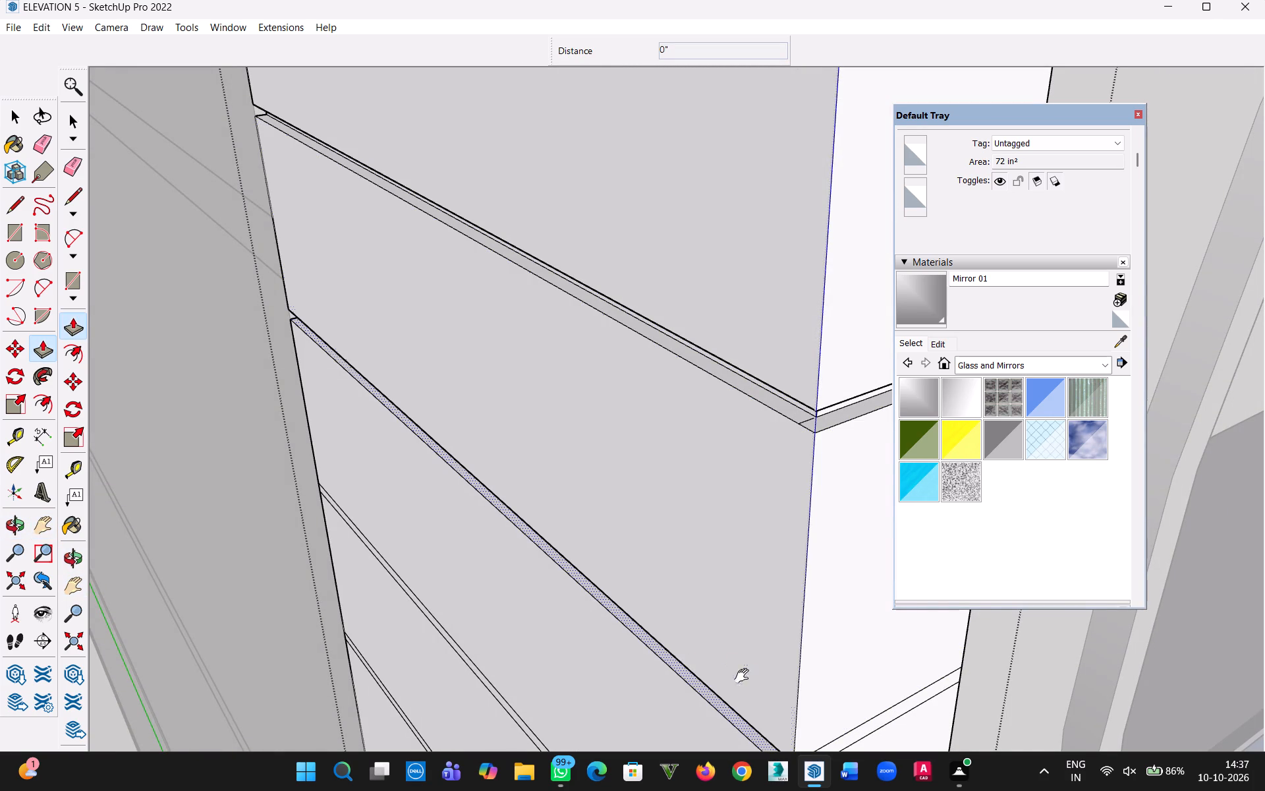
{"action": "left_click_drag", "start_coordinate": [730, 665], "coordinate": [422, 393]}
{"action": "middle_click_drag", "start_coordinate": [561, 529], "coordinate": [478, 434]}
{"action": "key", "text": "Escape"}
{"action": "scroll", "coordinate": [463, 362], "scroll_direction": "up", "scroll_amount": 3}
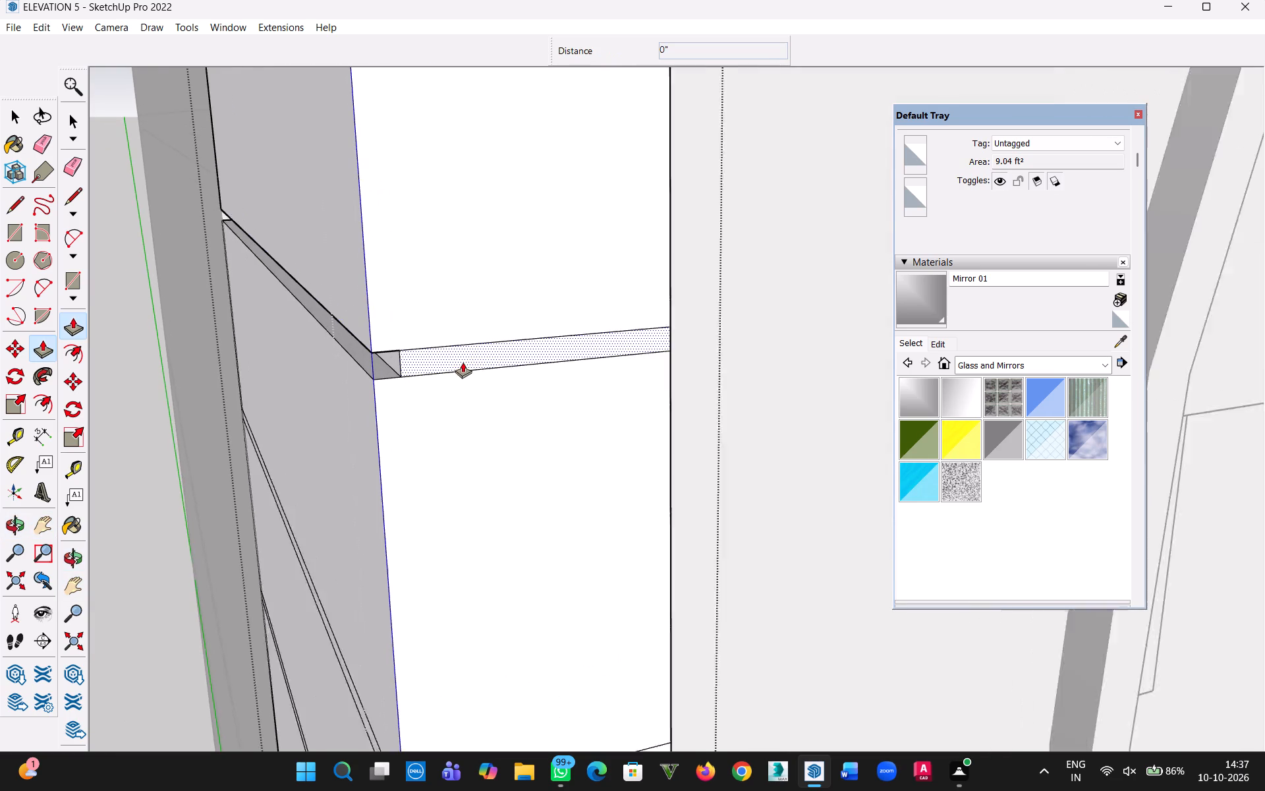
{"action": "scroll", "coordinate": [463, 362], "scroll_direction": "up", "scroll_amount": 2}
{"action": "double_click", "coordinate": [468, 355]}
{"action": "middle_click_drag", "start_coordinate": [571, 375], "coordinate": [216, 442]}
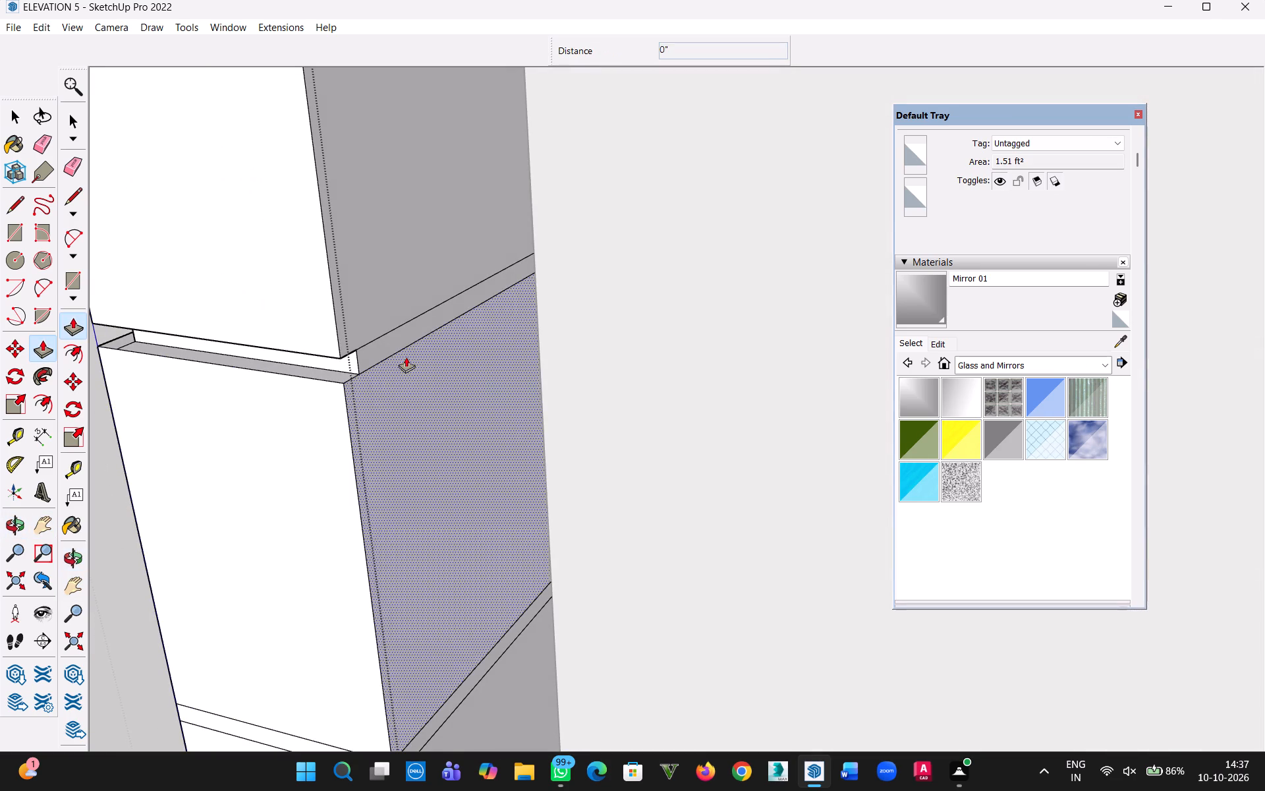
{"action": "double_click", "coordinate": [388, 344]}
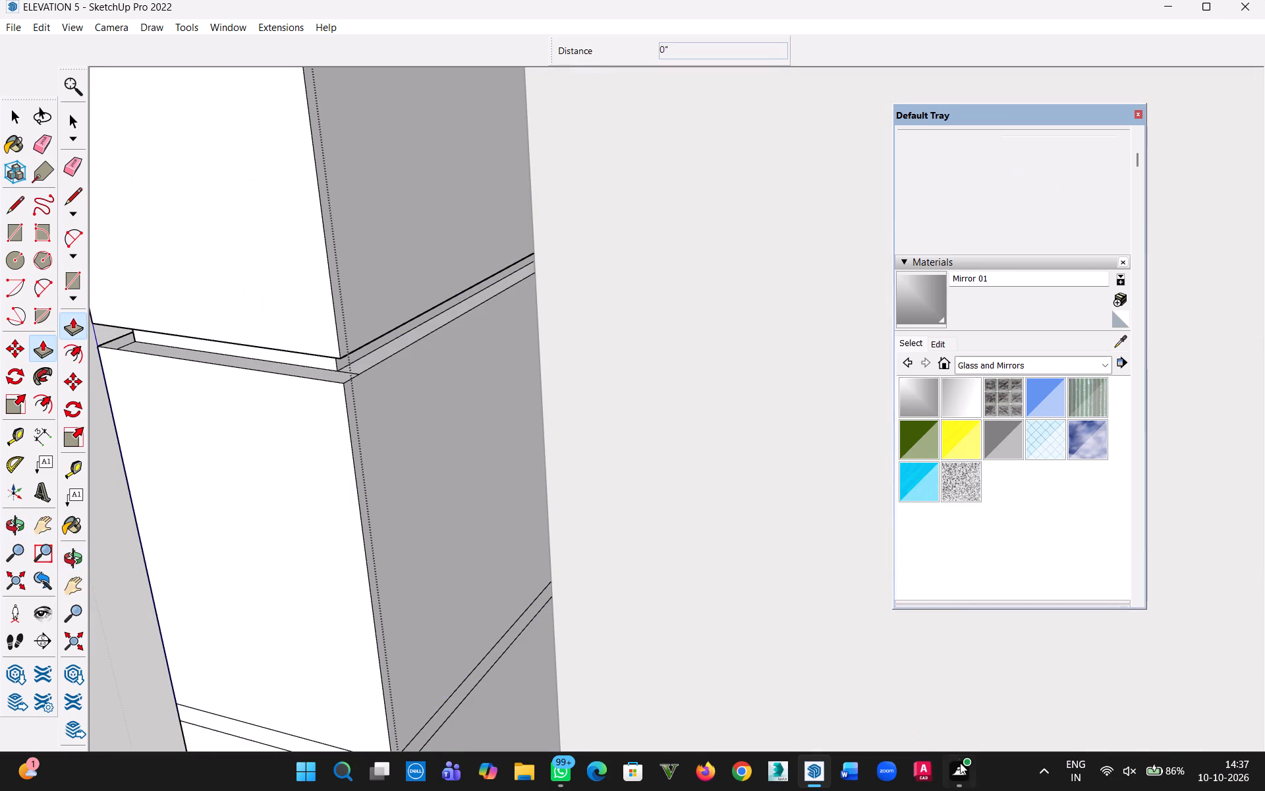
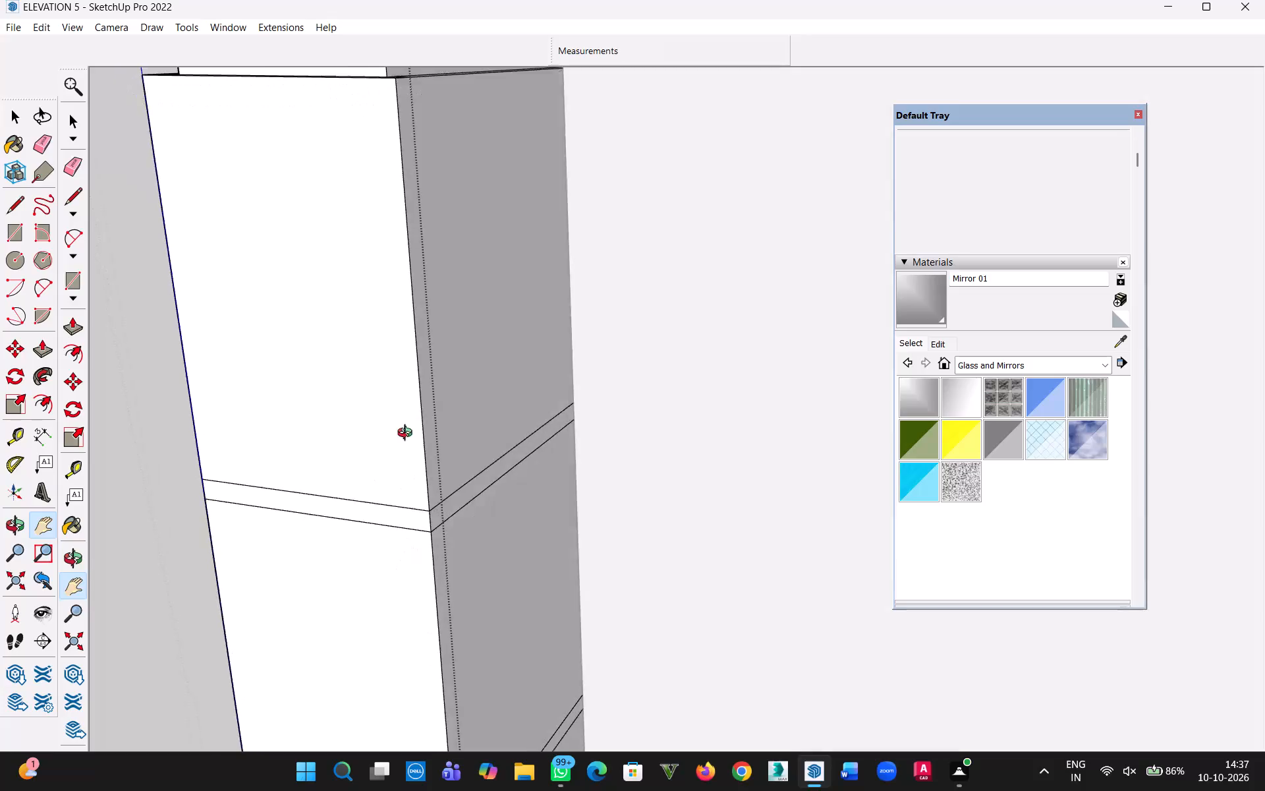
Push the eleventh narrow band from the top 1" inward on the column's front and both side faces.
{"action": "key", "text": "Escape"}
{"action": "scroll", "coordinate": [398, 436], "scroll_direction": "up", "scroll_amount": 5}
{"action": "key", "text": "p"}
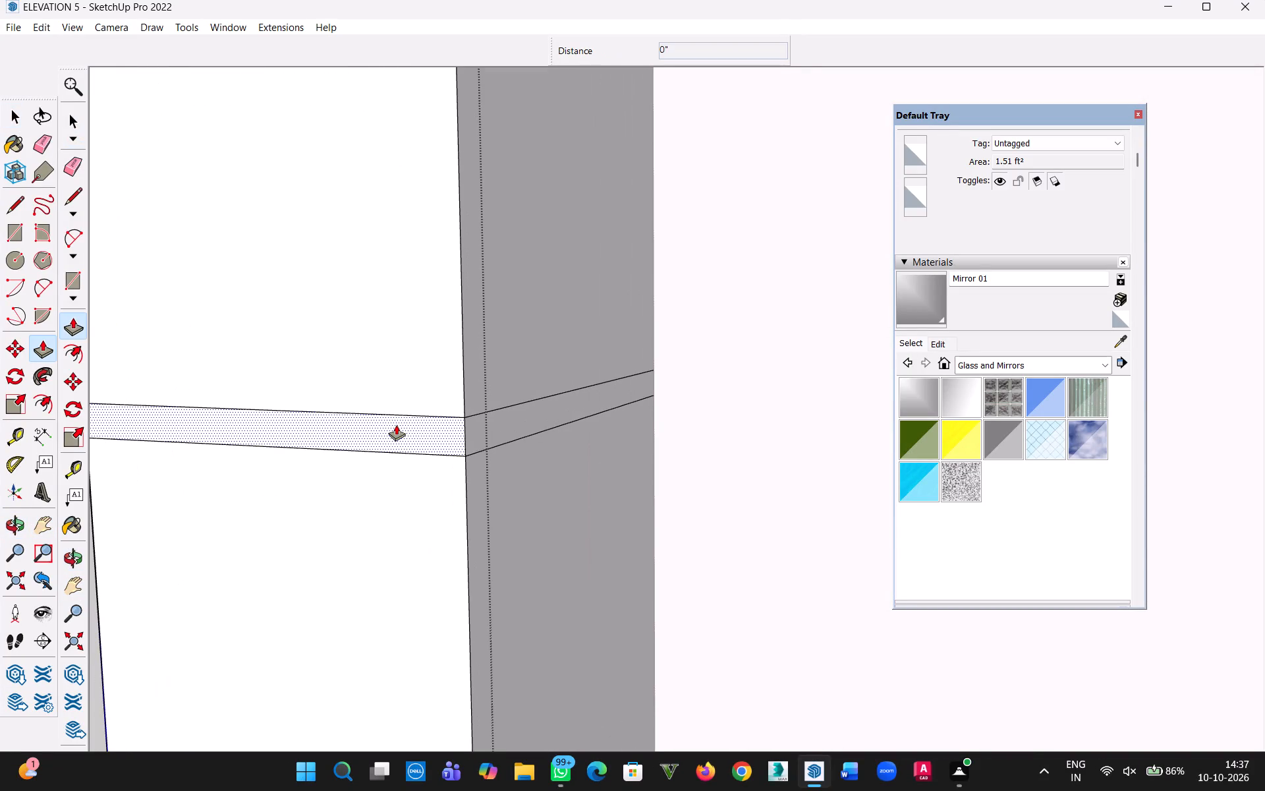
{"action": "double_click", "coordinate": [396, 425]}
{"action": "double_click", "coordinate": [522, 419]}
{"action": "key", "text": "h"}
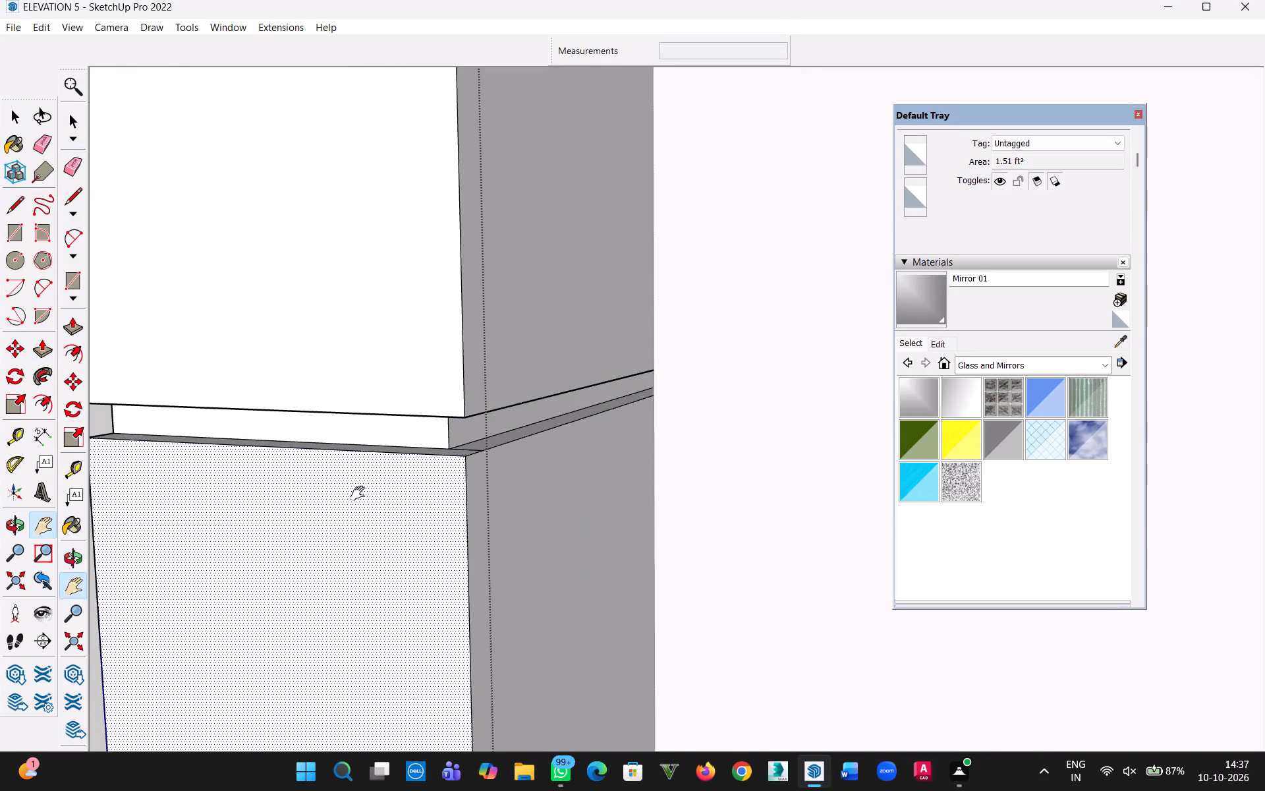
{"action": "middle_click_drag", "start_coordinate": [361, 494], "coordinate": [648, 490]}
{"action": "key", "text": "Escape"}
{"action": "double_click", "coordinate": [504, 437]}
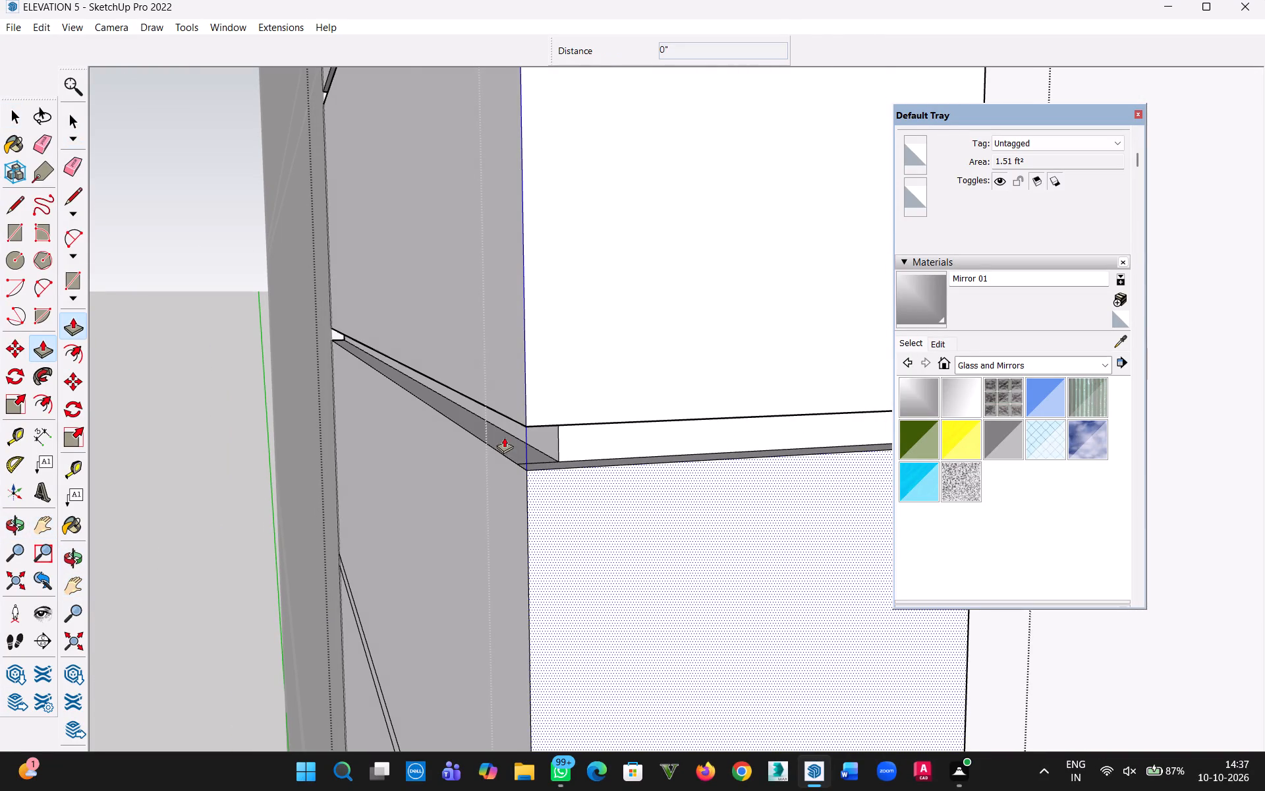
Push the twelfth narrow band from the top 1" inward on the column's front and both side faces.
{"action": "scroll", "coordinate": [644, 563], "scroll_direction": "down", "scroll_amount": 3}
{"action": "key", "text": "h"}
{"action": "left_click_drag", "start_coordinate": [650, 585], "coordinate": [432, 72]}
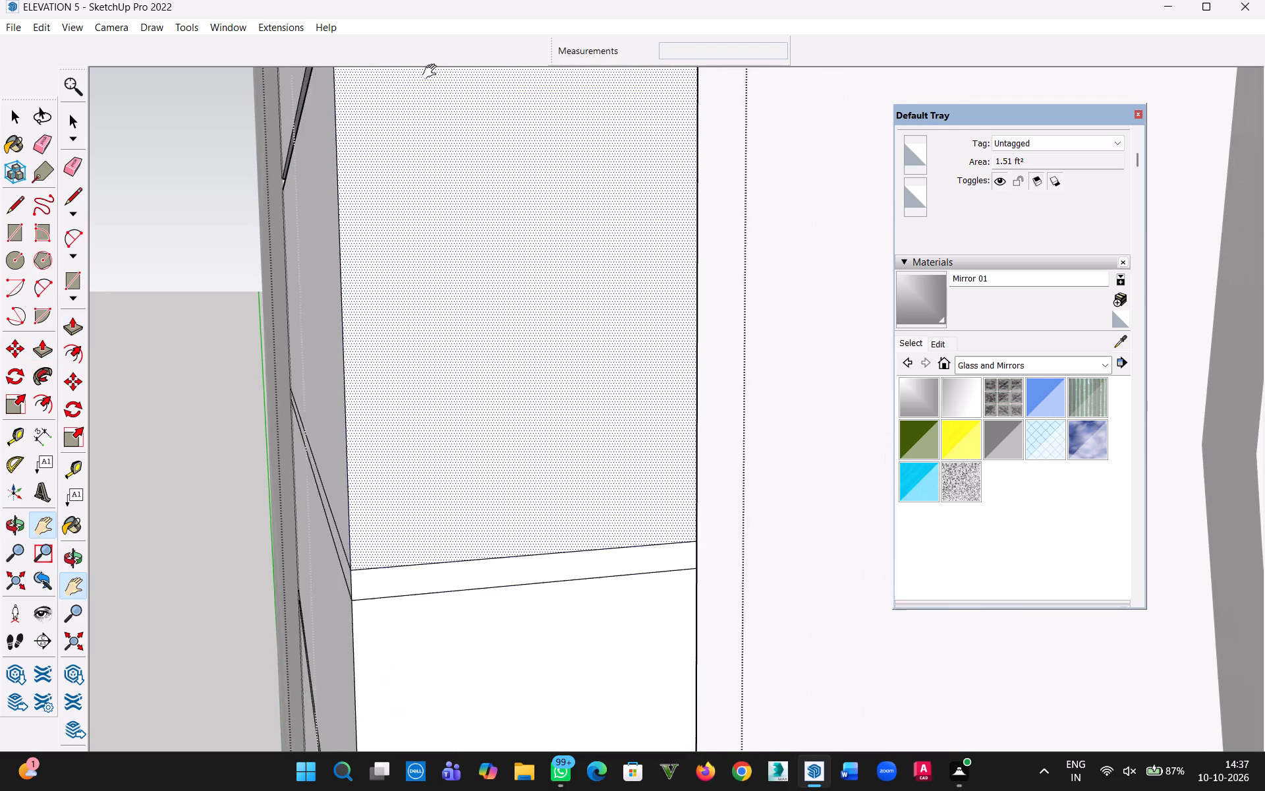
{"action": "left_click_drag", "start_coordinate": [432, 72], "coordinate": [433, 47]}
{"action": "key", "text": "Escape"}
{"action": "double_click", "coordinate": [415, 533]}
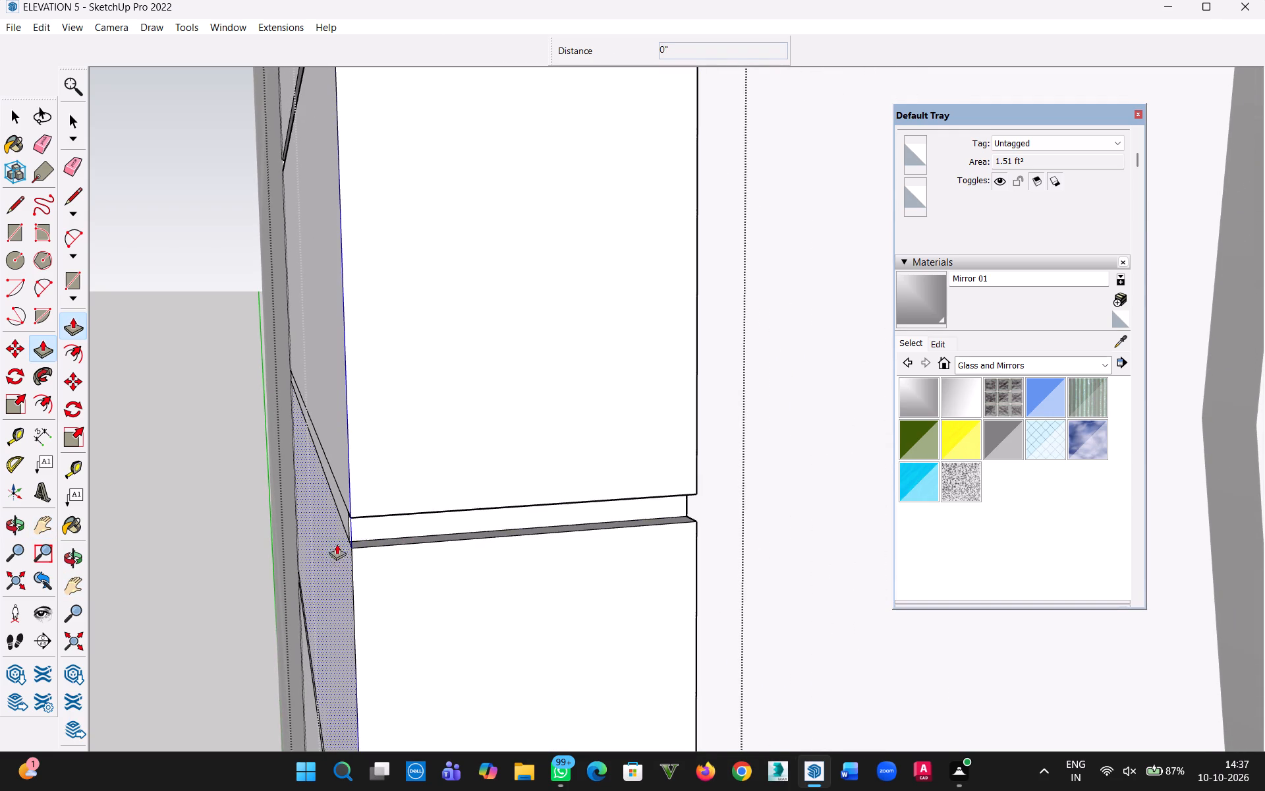
{"action": "middle_click_drag", "start_coordinate": [325, 548], "coordinate": [517, 561]}
{"action": "double_click", "coordinate": [525, 527]}
{"action": "middle_click_drag", "start_coordinate": [692, 538], "coordinate": [653, 560]}
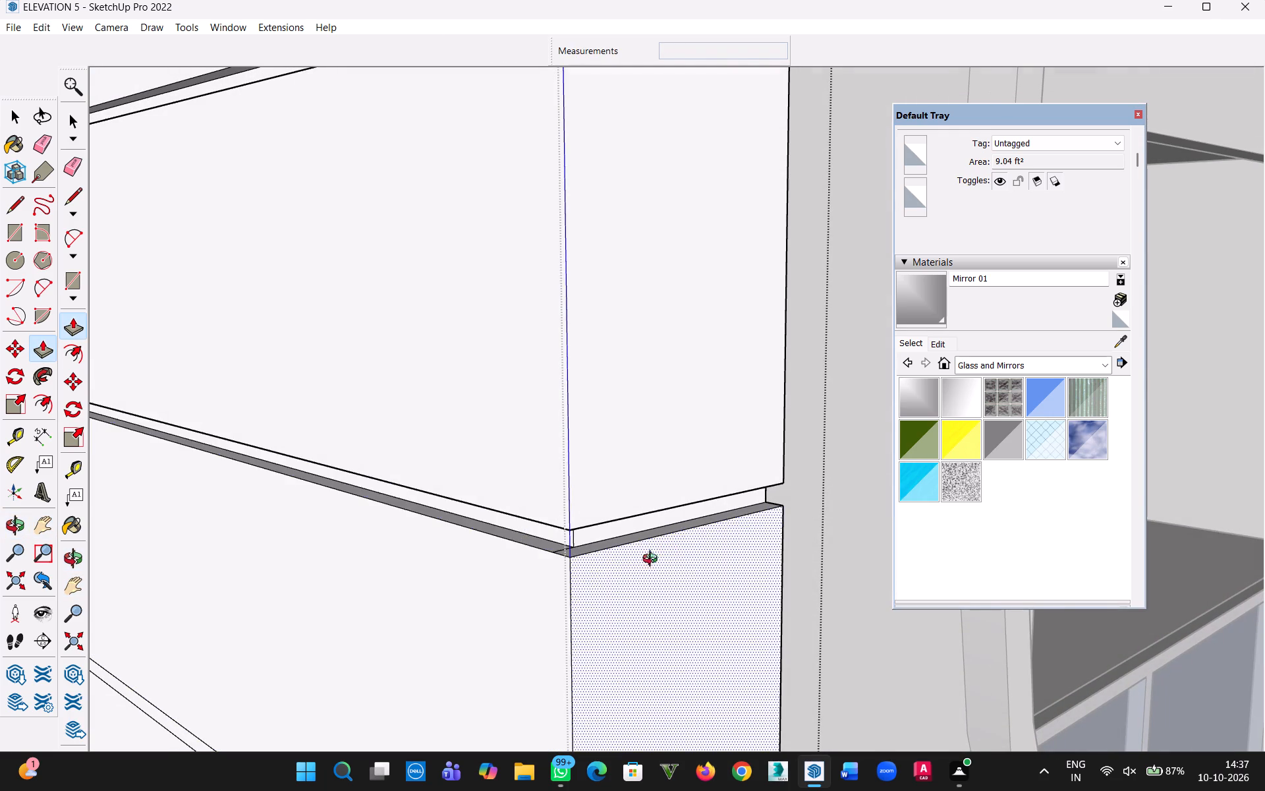
{"action": "middle_click_drag", "start_coordinate": [653, 560], "coordinate": [231, 593]}
{"action": "middle_click_drag", "start_coordinate": [760, 559], "coordinate": [561, 559]}
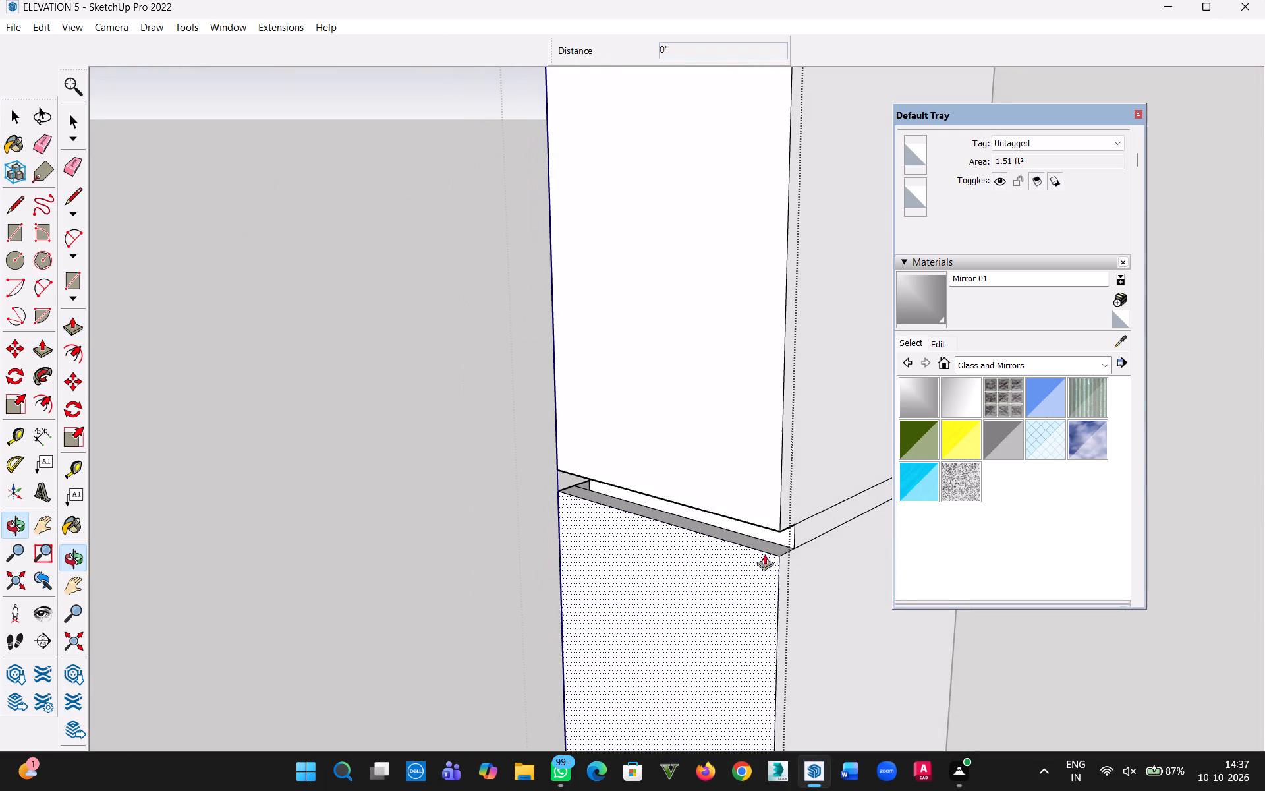
{"action": "double_click", "coordinate": [826, 521]}
Push the thirteenth narrow band from the top 1" inward on the column's front and both side faces.
{"action": "scroll", "coordinate": [802, 637], "scroll_direction": "down", "scroll_amount": 2}
{"action": "key", "text": "h"}
{"action": "left_click_drag", "start_coordinate": [792, 651], "coordinate": [724, 415]}
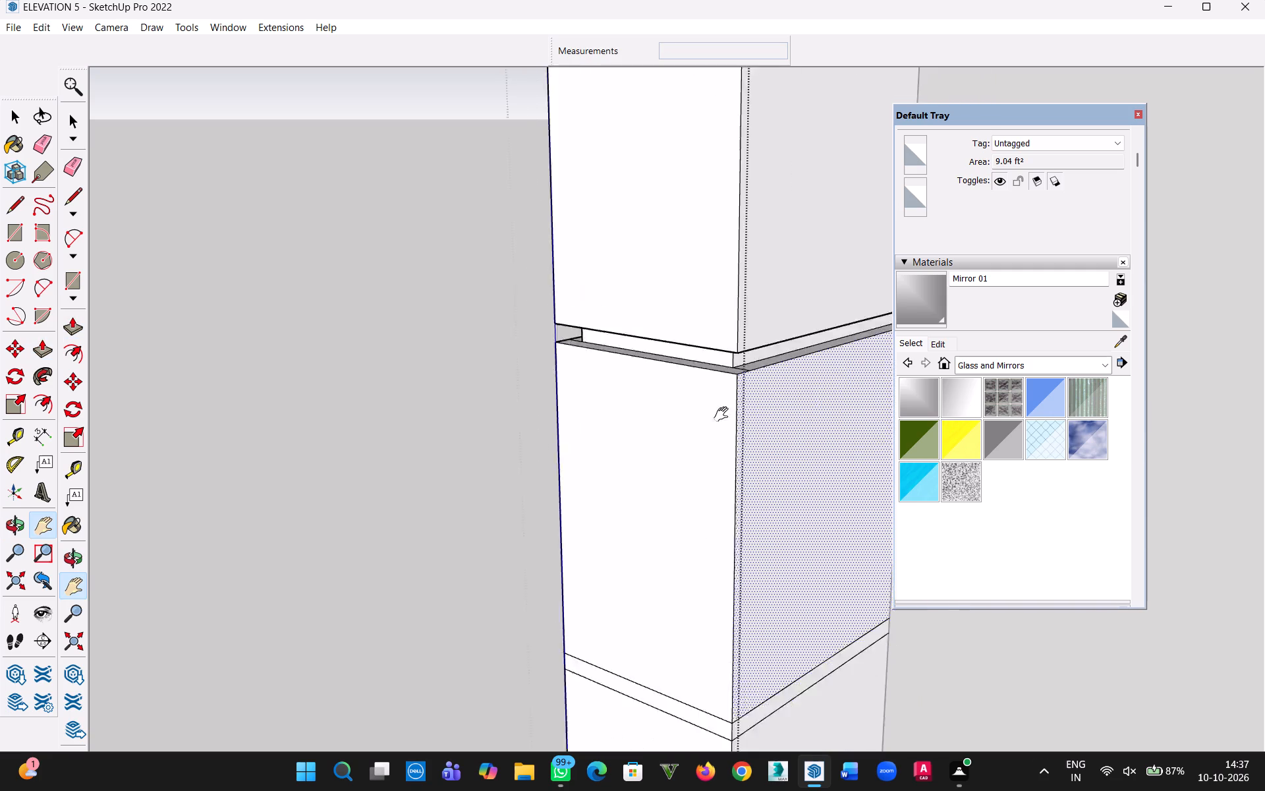
{"action": "left_click_drag", "start_coordinate": [724, 415], "coordinate": [684, 189]}
{"action": "scroll", "coordinate": [610, 448], "scroll_direction": "up", "scroll_amount": 4}
{"action": "key", "text": "Escape"}
{"action": "double_click", "coordinate": [655, 471]}
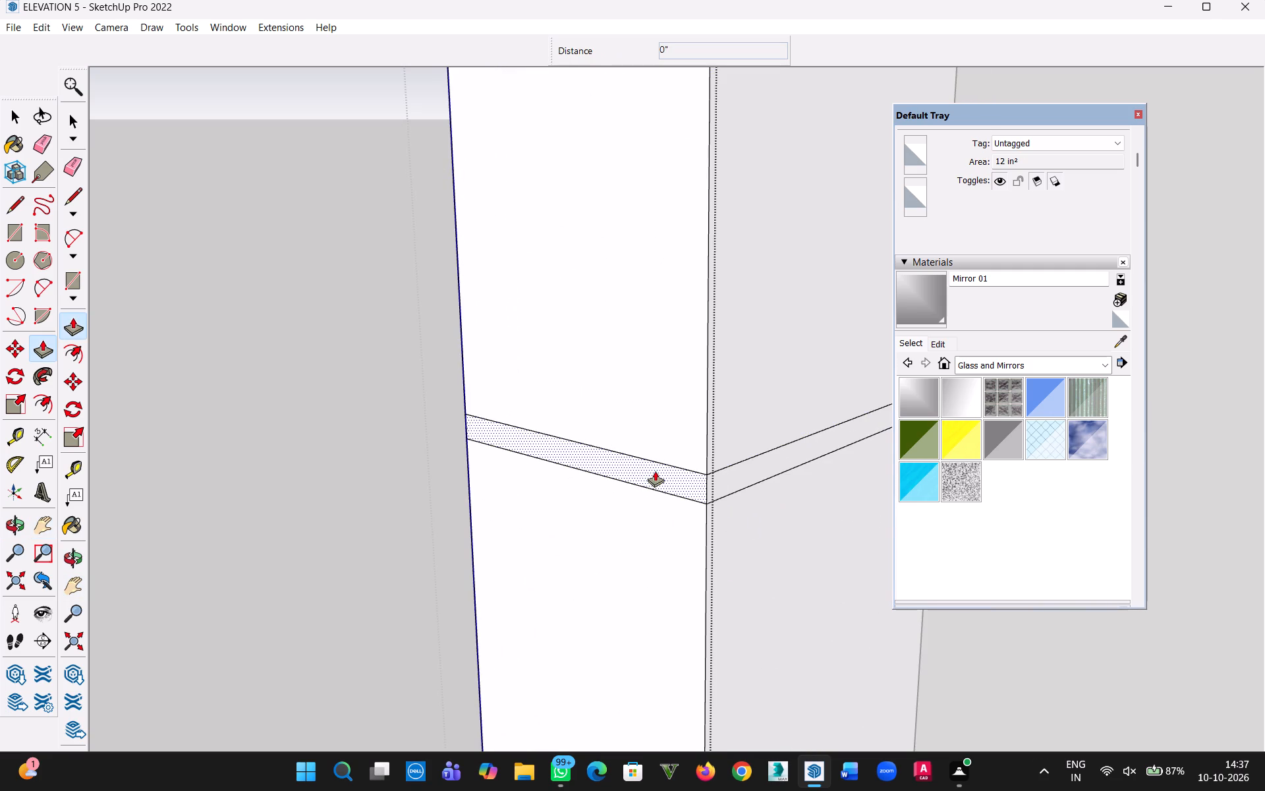
{"action": "double_click", "coordinate": [748, 472]}
{"action": "middle_click_drag", "start_coordinate": [591, 530], "coordinate": [970, 550]}
{"action": "middle_click_drag", "start_coordinate": [685, 504], "coordinate": [905, 506]}
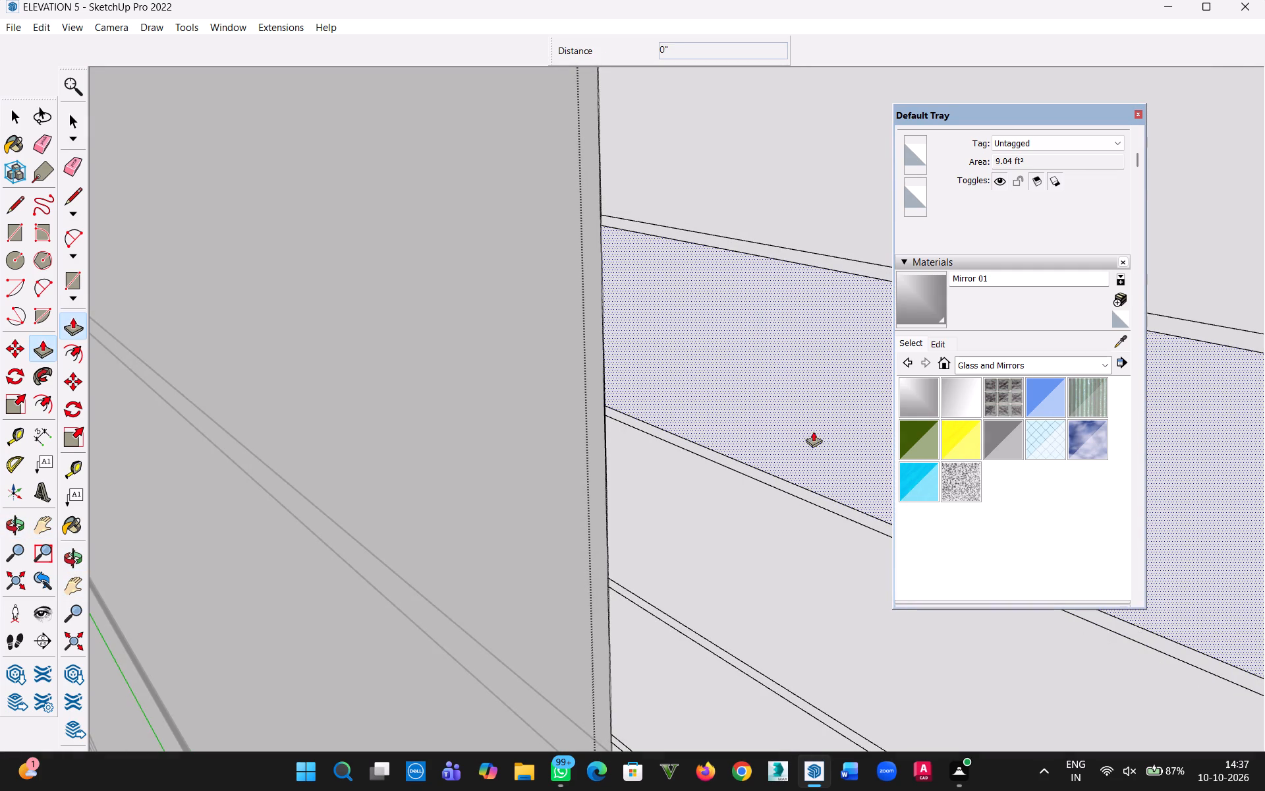
{"action": "key", "text": "h"}
{"action": "left_click_drag", "start_coordinate": [783, 472], "coordinate": [239, 577]}
{"action": "scroll", "coordinate": [439, 531], "scroll_direction": "up", "scroll_amount": 5}
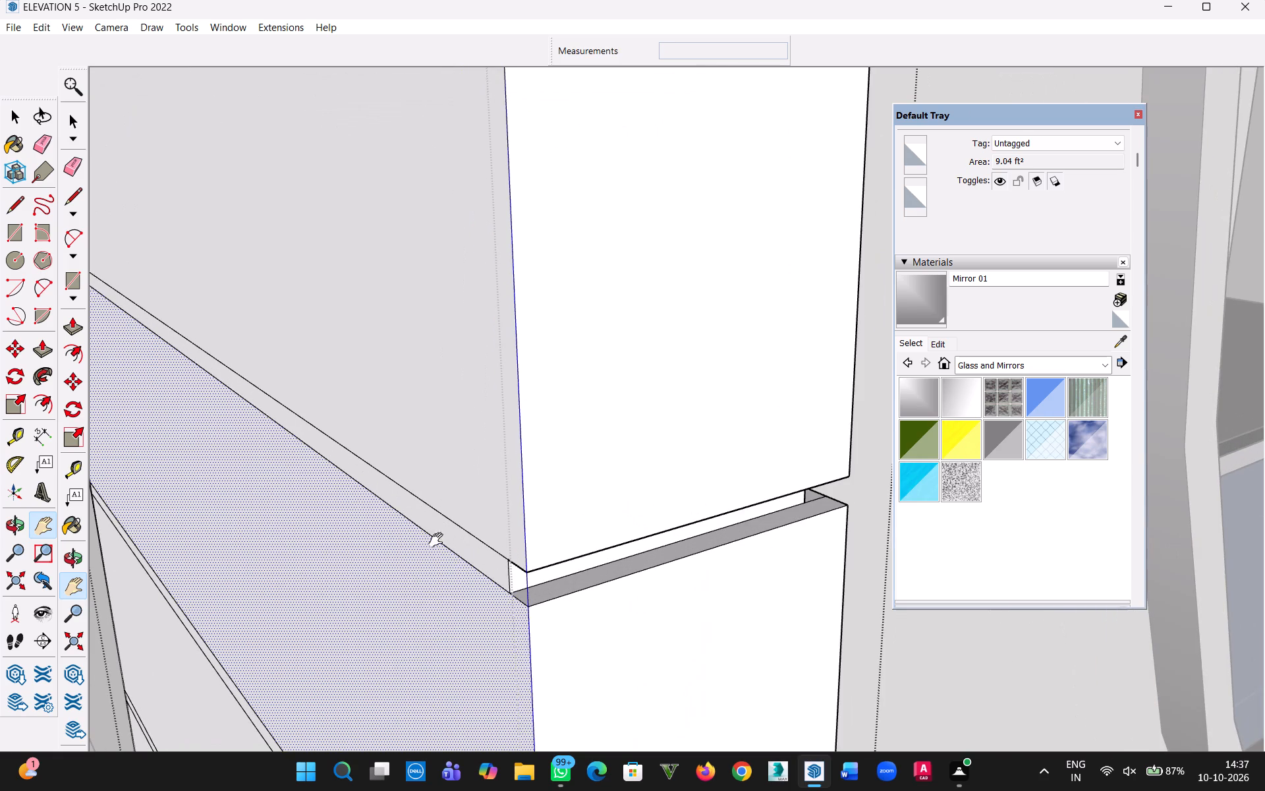
{"action": "key", "text": "Escape"}
{"action": "double_click", "coordinate": [455, 529]}
Push the fourteenth narrow band from the top 1" inward on the column's front and both side faces.
{"action": "key", "text": "h"}
{"action": "left_click_drag", "start_coordinate": [540, 671], "coordinate": [501, 176]}
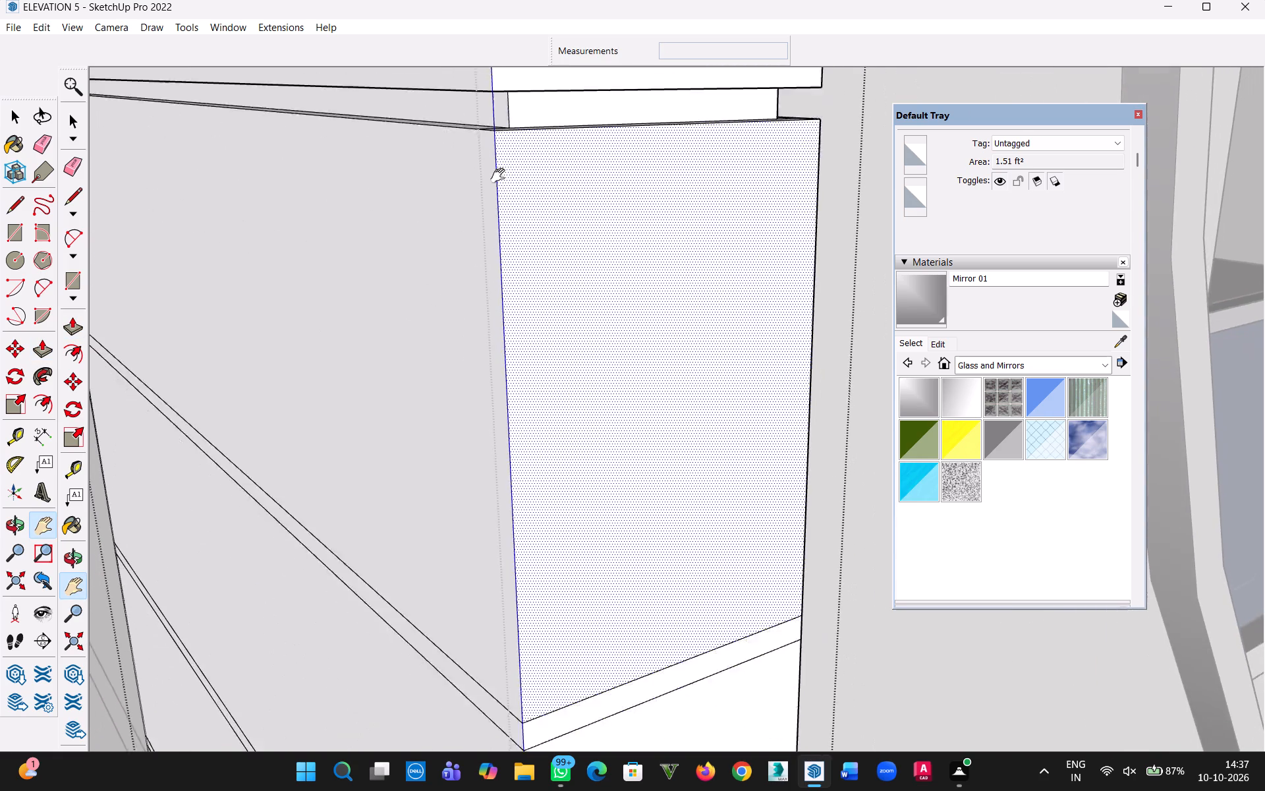
{"action": "left_click_drag", "start_coordinate": [501, 176], "coordinate": [487, 92]}
{"action": "left_click_drag", "start_coordinate": [463, 431], "coordinate": [463, 305]}
{"action": "key", "text": "Escape"}
{"action": "scroll", "coordinate": [451, 480], "scroll_direction": "up", "scroll_amount": 7}
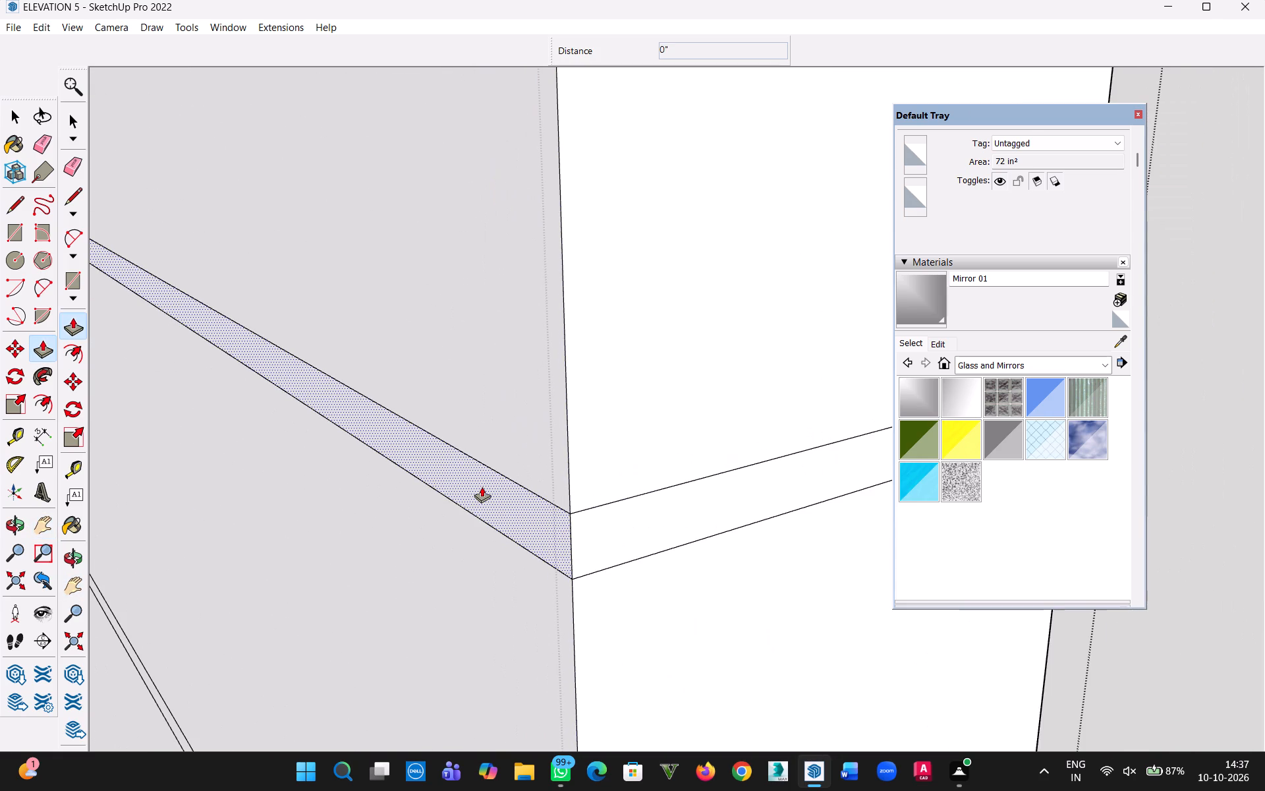
{"action": "double_click", "coordinate": [482, 486]}
{"action": "double_click", "coordinate": [672, 512]}
{"action": "scroll", "coordinate": [698, 589], "scroll_direction": "down", "scroll_amount": 9}
{"action": "key", "text": "h"}
{"action": "left_click_drag", "start_coordinate": [687, 595], "coordinate": [666, 598]}
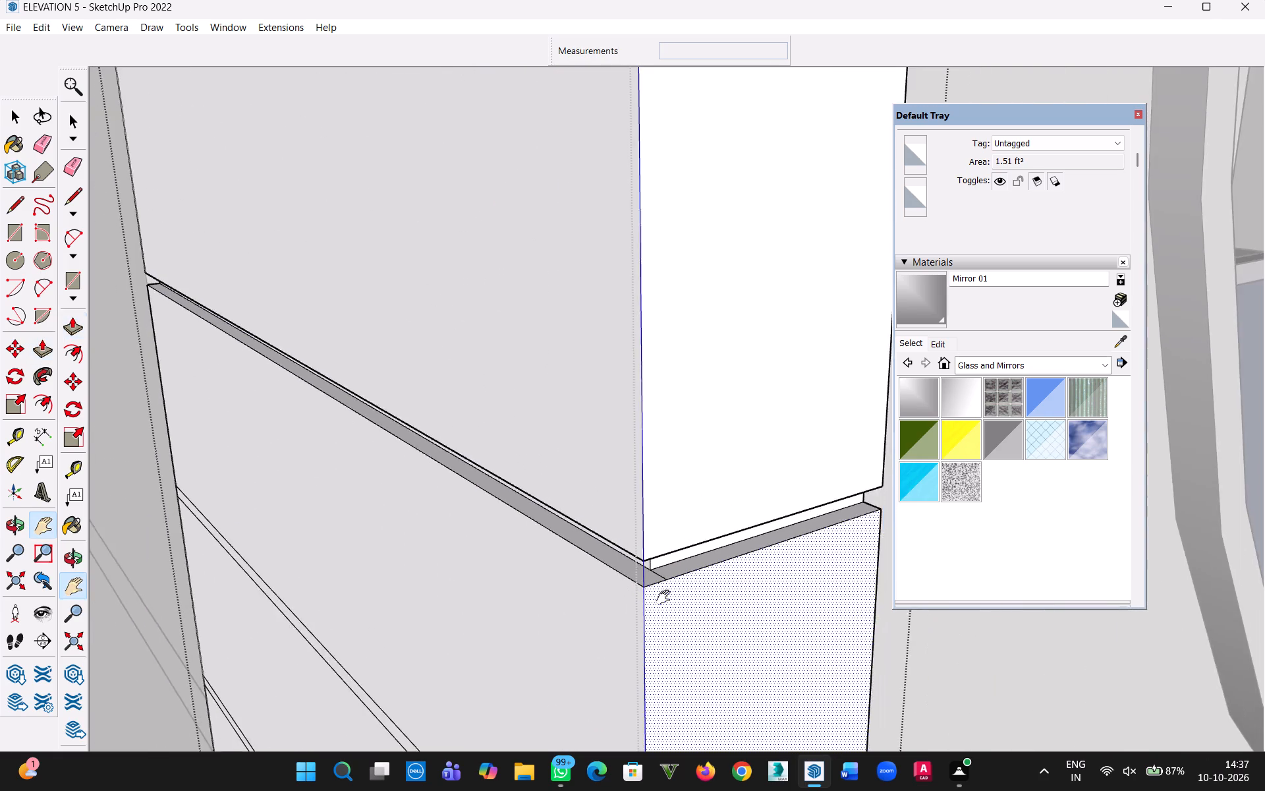
{"action": "left_click_drag", "start_coordinate": [666, 598], "coordinate": [526, 606]}
{"action": "middle_click_drag", "start_coordinate": [708, 553], "coordinate": [207, 584]}
{"action": "key", "text": "Escape"}
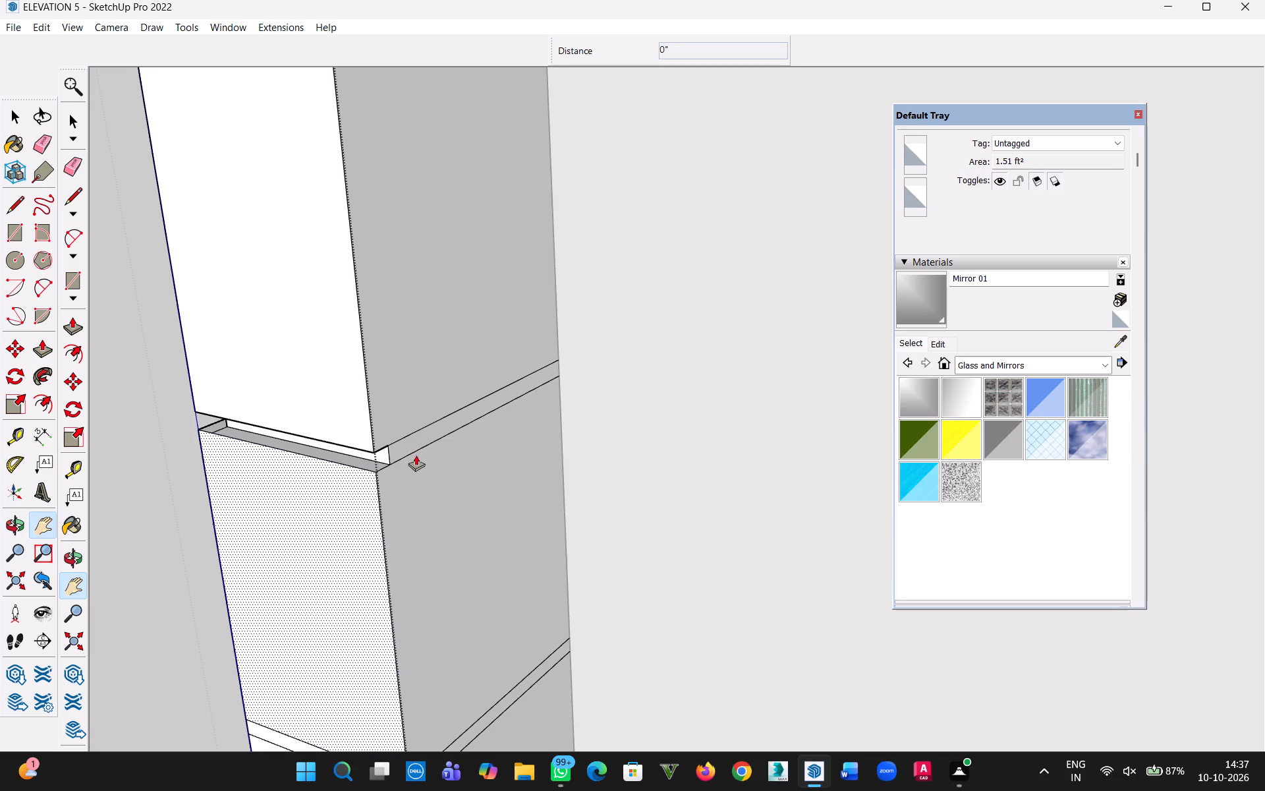
{"action": "scroll", "coordinate": [416, 445], "scroll_direction": "up", "scroll_amount": 4}
{"action": "double_click", "coordinate": [416, 444]}
Push the fifteenth narrow band from the top 1" inward on the column's front and both side faces.
{"action": "scroll", "coordinate": [455, 559], "scroll_direction": "down", "scroll_amount": 4}
{"action": "key", "text": "h"}
{"action": "left_click_drag", "start_coordinate": [475, 595], "coordinate": [499, 336]}
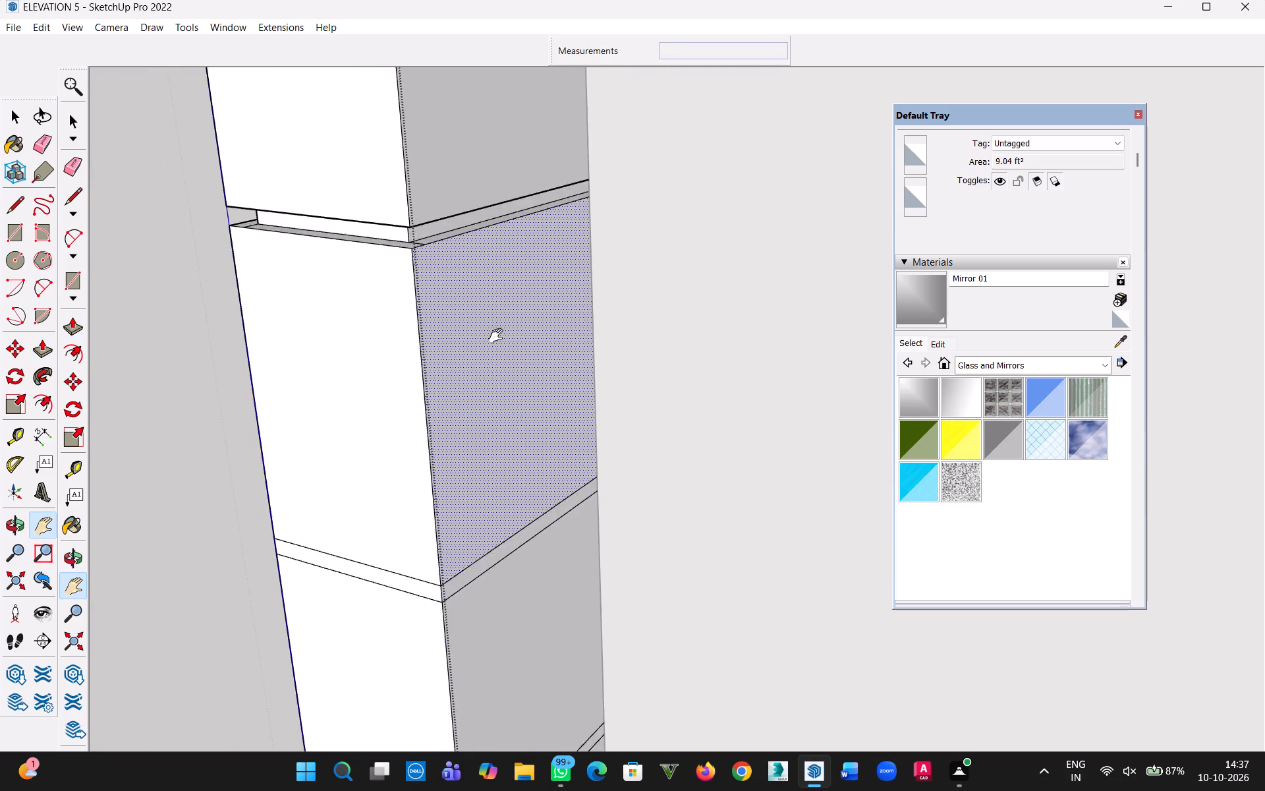
{"action": "left_click_drag", "start_coordinate": [499, 336], "coordinate": [505, 224]}
{"action": "key", "text": "Escape"}
{"action": "scroll", "coordinate": [466, 461], "scroll_direction": "up", "scroll_amount": 9}
{"action": "double_click", "coordinate": [470, 421]}
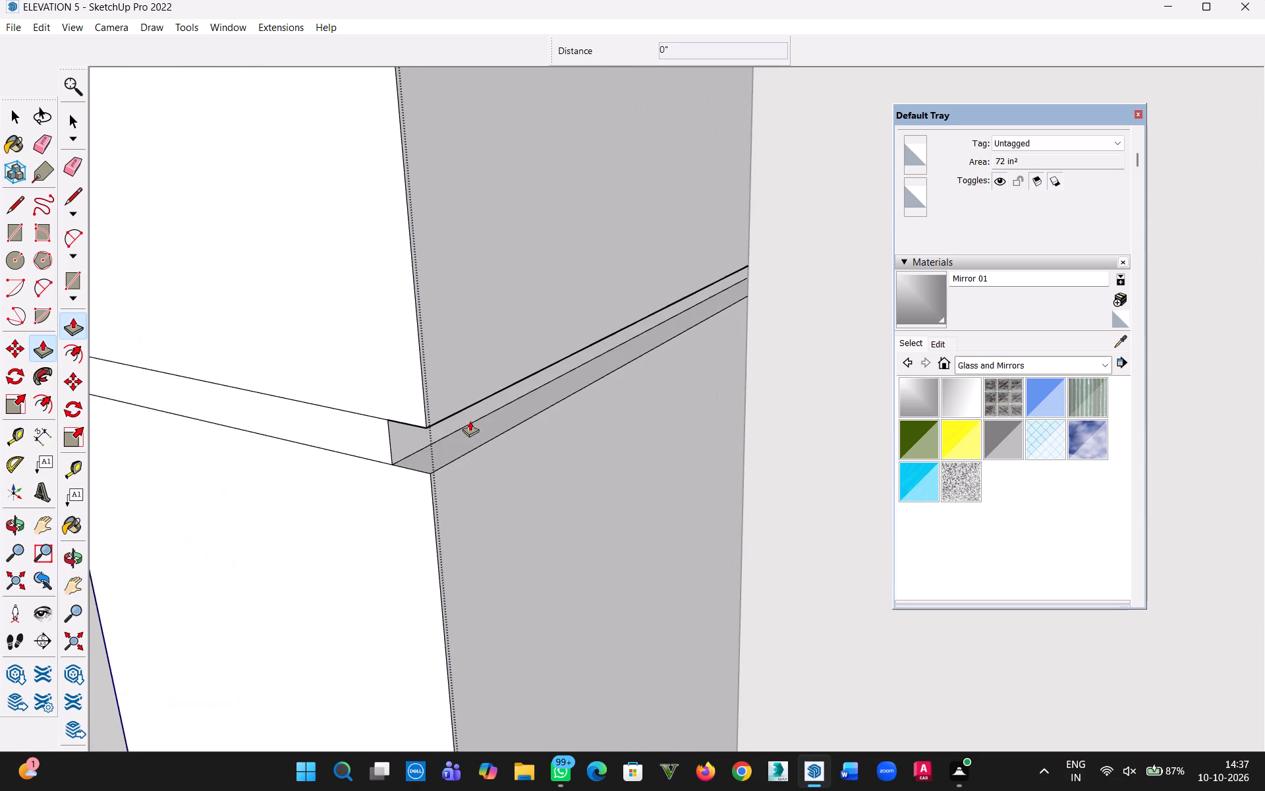
{"action": "double_click", "coordinate": [356, 430]}
{"action": "scroll", "coordinate": [364, 508], "scroll_direction": "down", "scroll_amount": 5}
{"action": "middle_click_drag", "start_coordinate": [323, 513], "coordinate": [774, 494]}
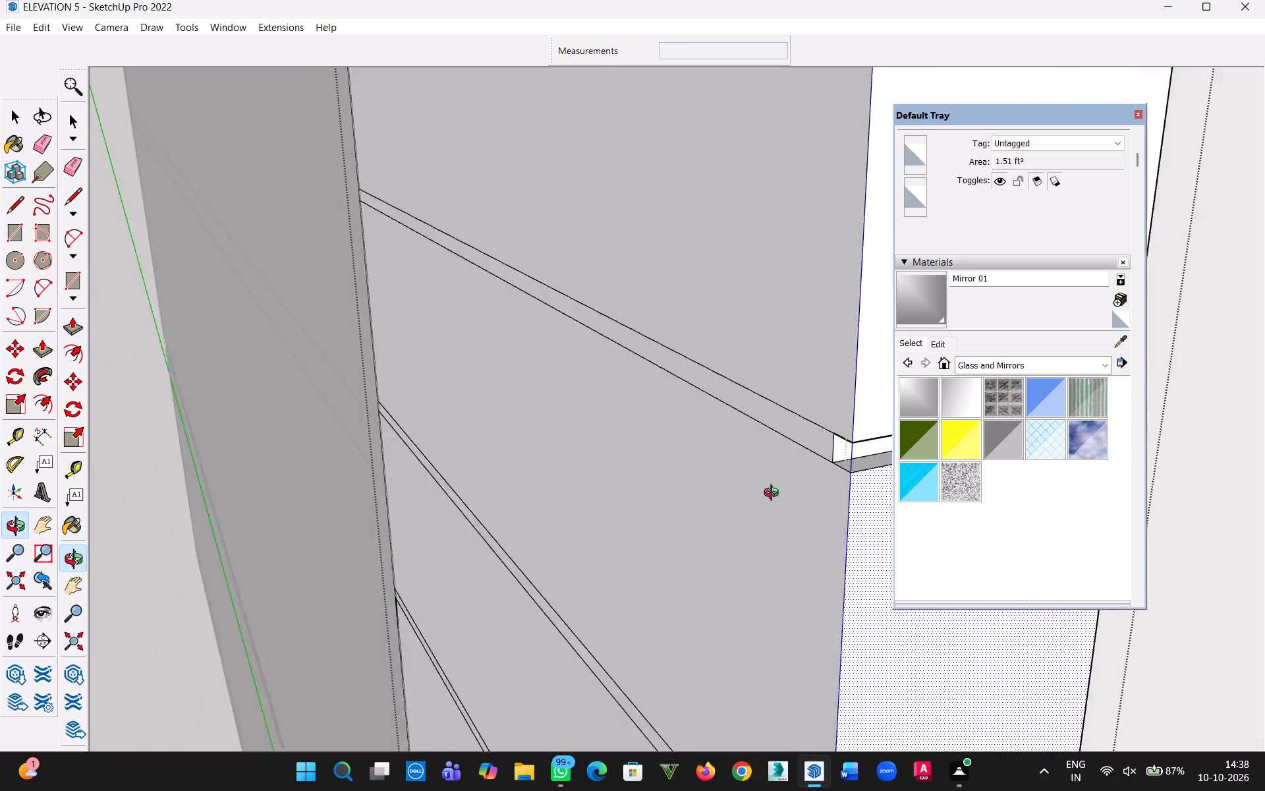
{"action": "middle_click_drag", "start_coordinate": [774, 494], "coordinate": [776, 494]}
{"action": "double_click", "coordinate": [778, 395]}
Push the sixteenth narrow band from the top 1" inward on the column's front face.
{"action": "key", "text": "h"}
{"action": "left_click_drag", "start_coordinate": [668, 566], "coordinate": [523, 426]}
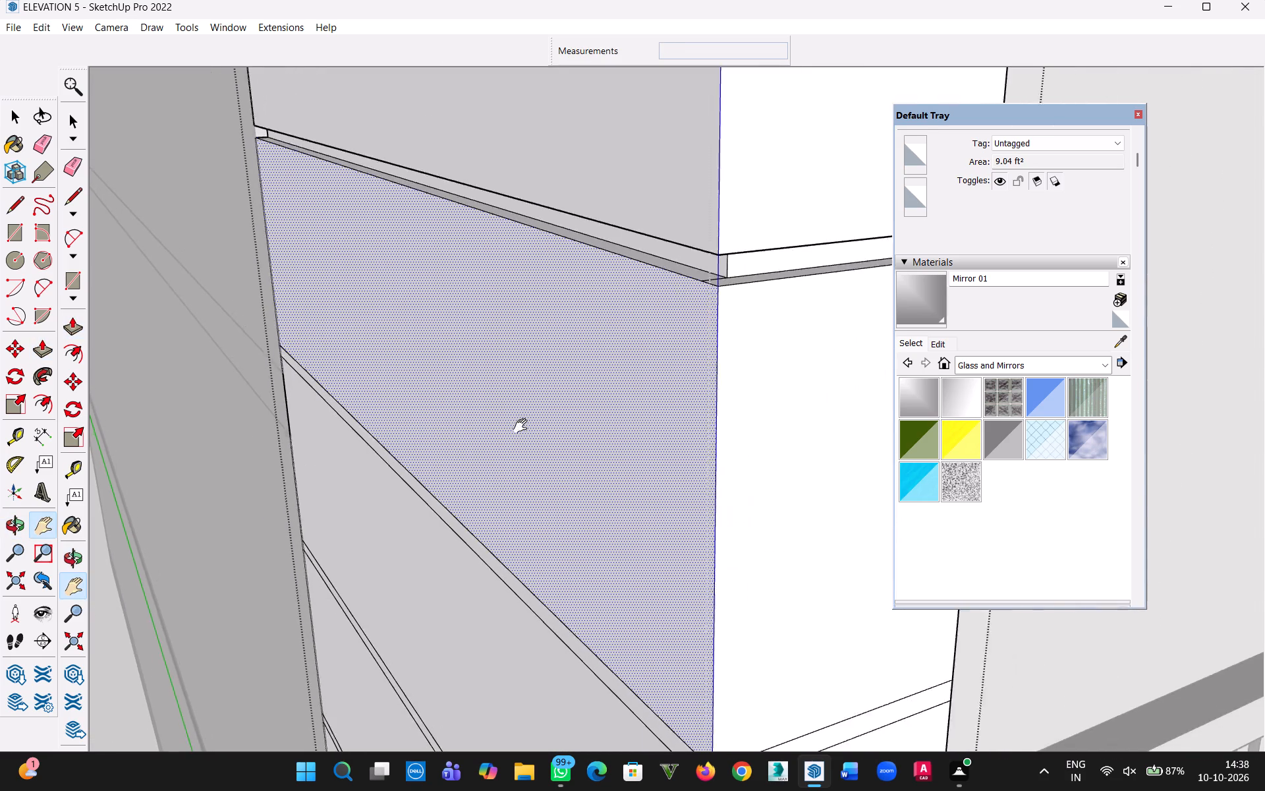
{"action": "left_click_drag", "start_coordinate": [523, 426], "coordinate": [258, 112]}
{"action": "key", "text": "Escape"}
{"action": "double_click", "coordinate": [432, 369]}
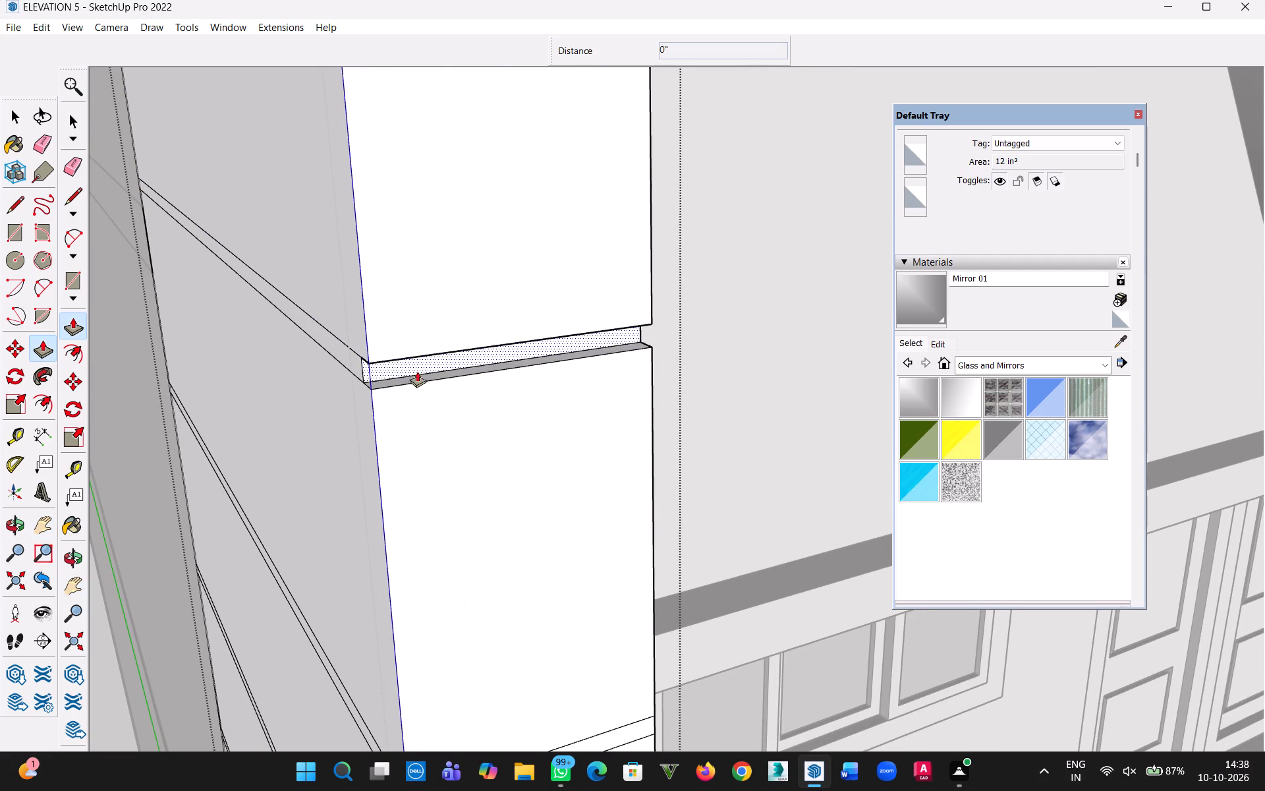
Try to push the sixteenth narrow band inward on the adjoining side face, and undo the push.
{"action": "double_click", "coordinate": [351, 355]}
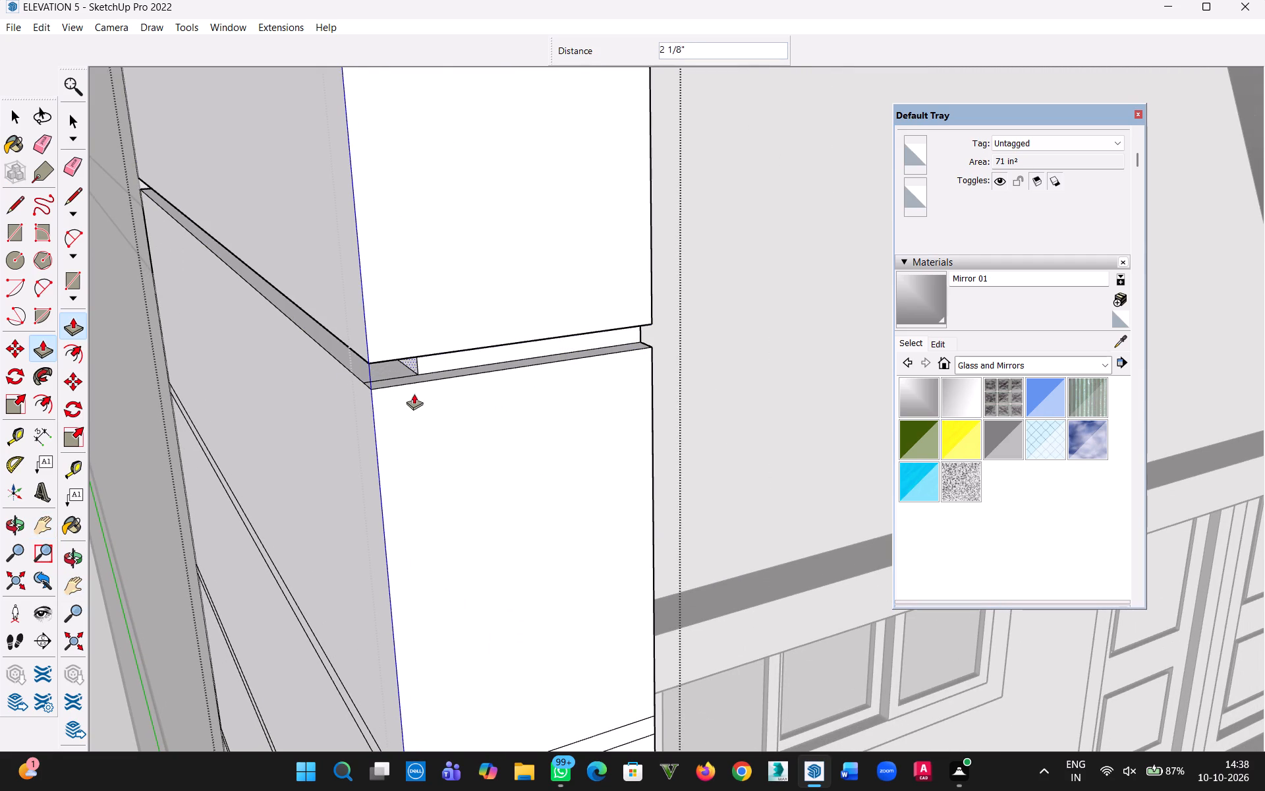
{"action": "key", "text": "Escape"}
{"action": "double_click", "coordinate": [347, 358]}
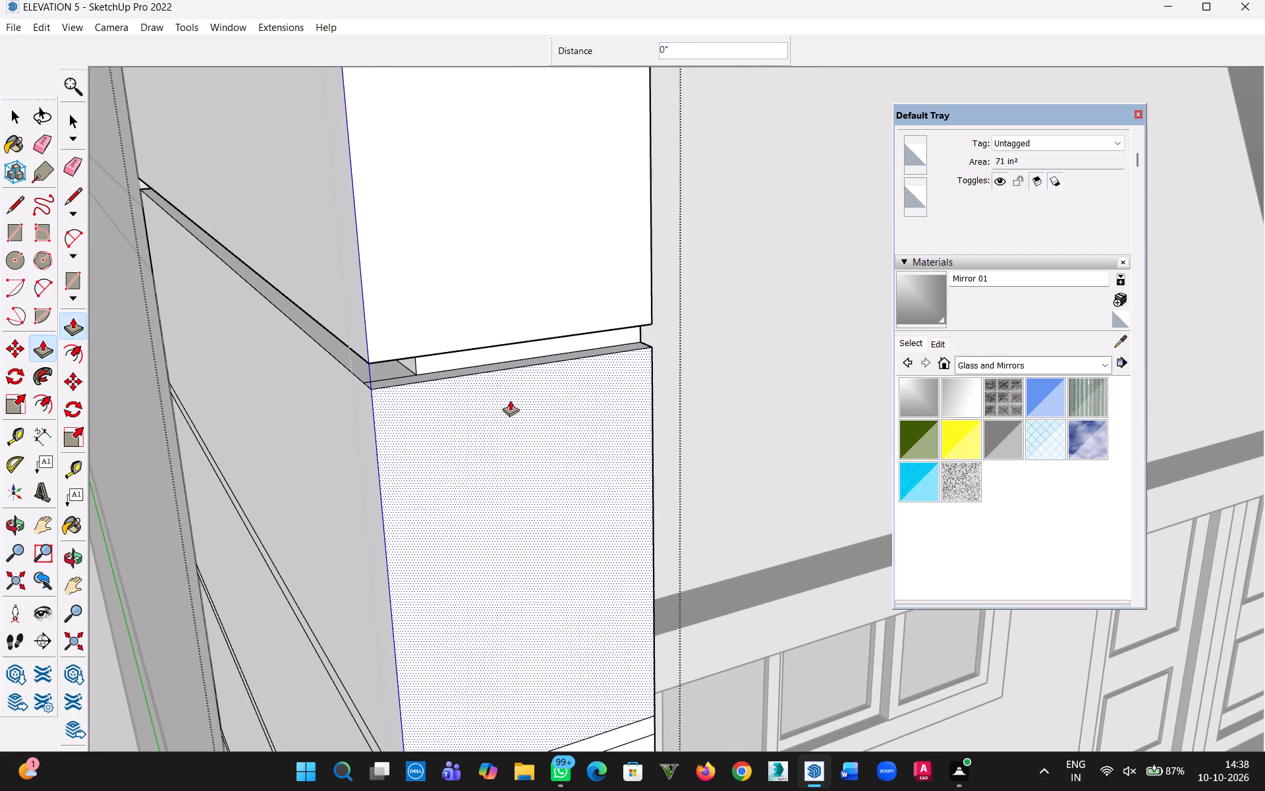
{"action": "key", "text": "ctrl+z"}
Push the sixteenth narrow band from the top 1" inward on both side faces of the column.
{"action": "left_click", "coordinate": [347, 356]}
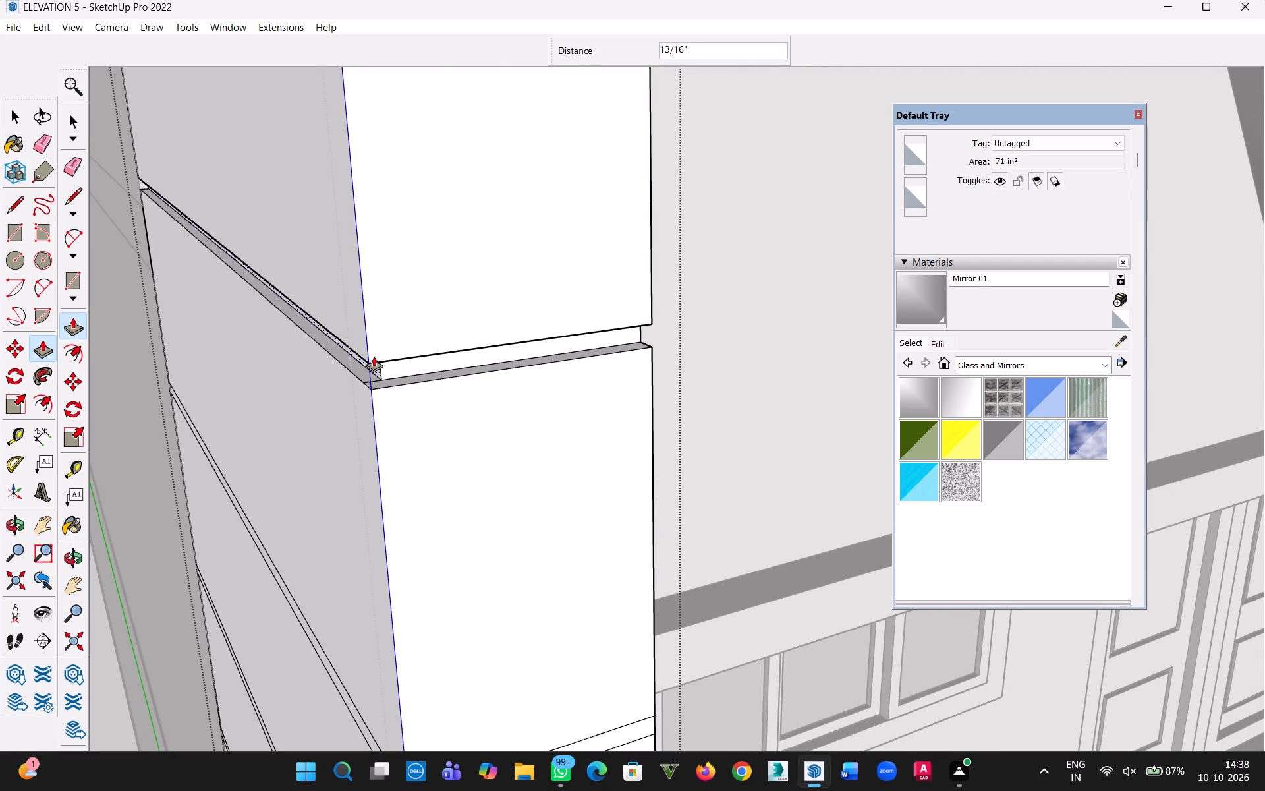
{"action": "key", "text": "1"}
{"action": "key", "text": "shift+quotedbl"}
{"action": "key", "text": "Return"}
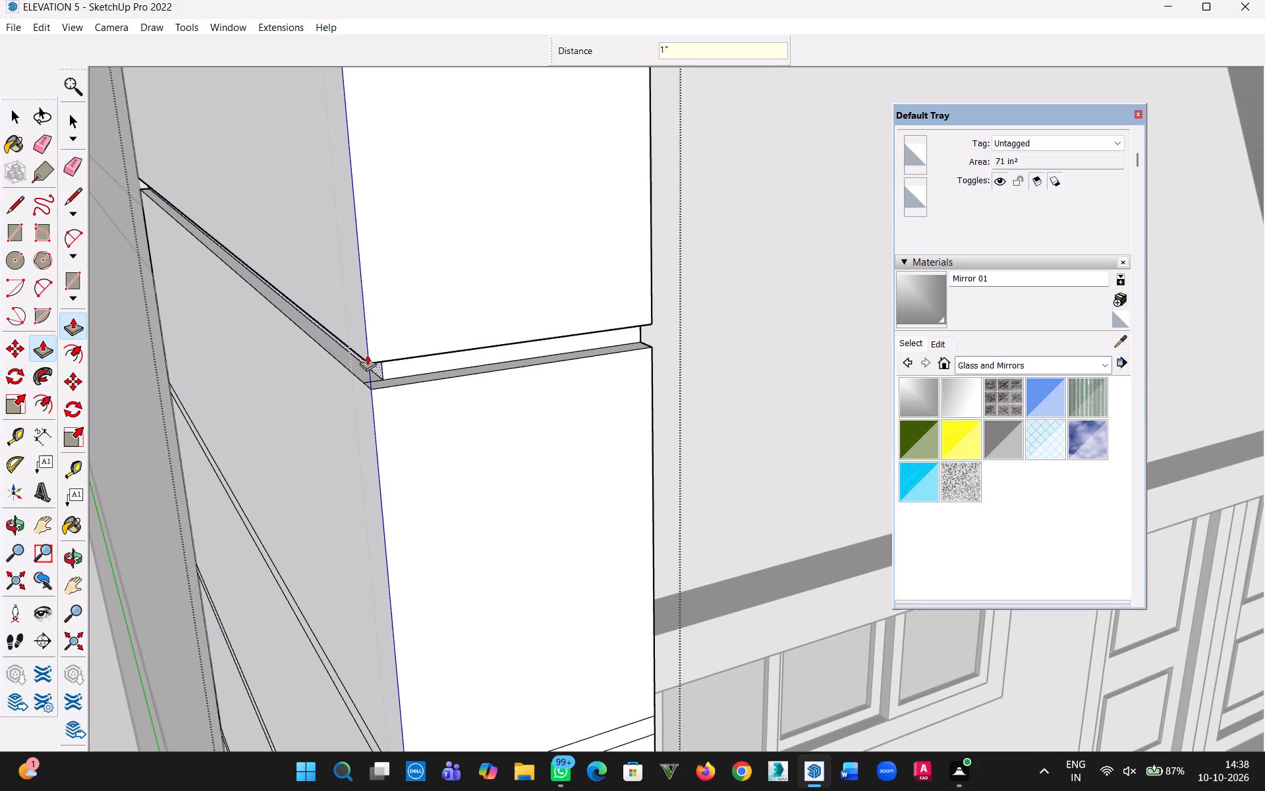
{"action": "key", "text": "h"}
{"action": "middle_click_drag", "start_coordinate": [674, 454], "coordinate": [335, 514]}
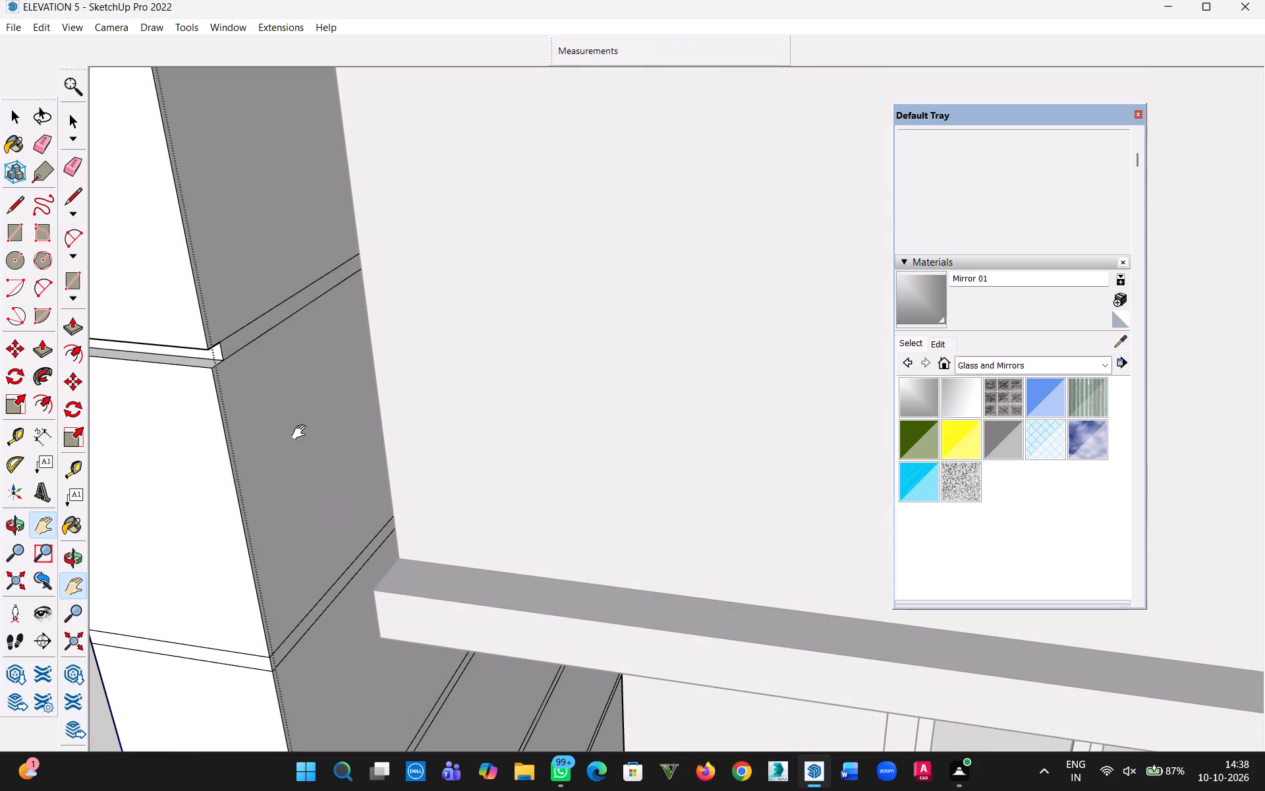
{"action": "key", "text": "Escape"}
{"action": "scroll", "coordinate": [256, 332], "scroll_direction": "up", "scroll_amount": 5}
{"action": "double_click", "coordinate": [256, 332]}
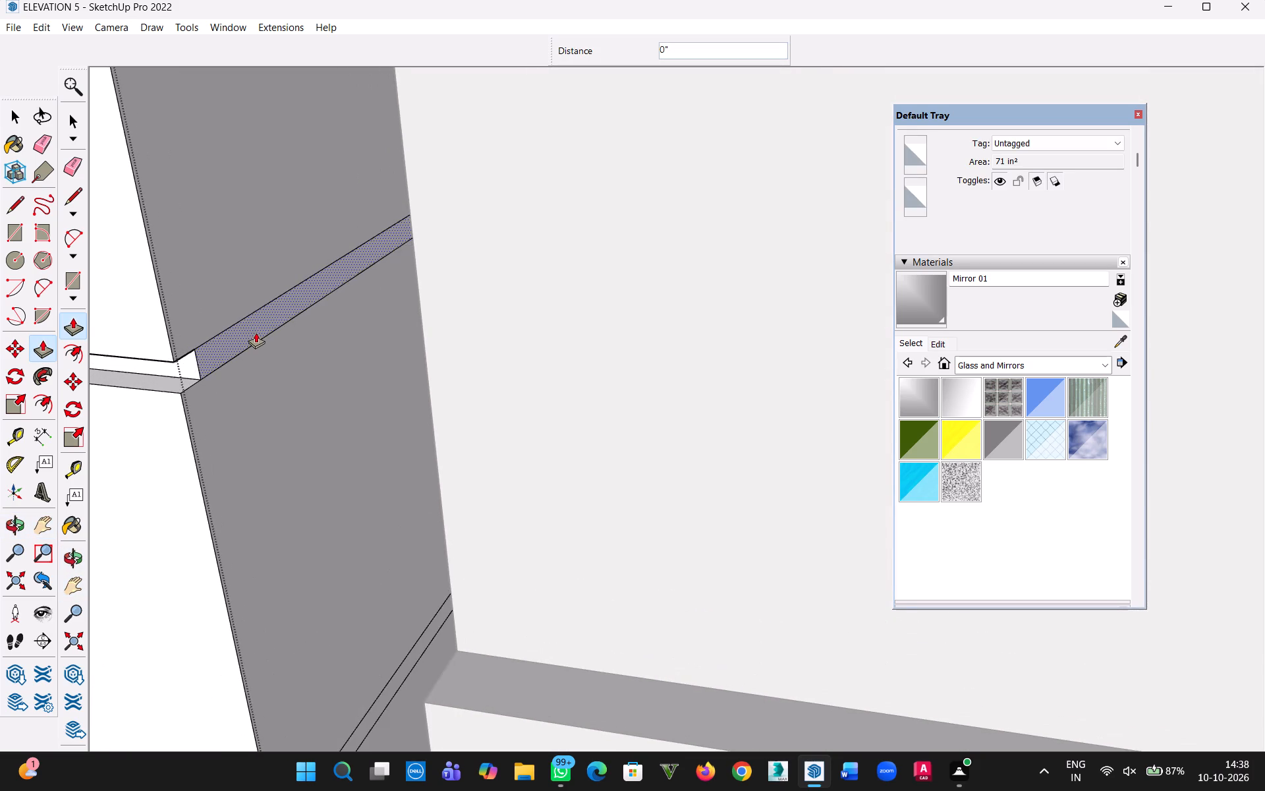
Push the seventeenth narrow band from the top 1" inward on the column's front and both side faces.
{"action": "scroll", "coordinate": [320, 527], "scroll_direction": "down", "scroll_amount": 5}
{"action": "key", "text": "h"}
{"action": "left_click_drag", "start_coordinate": [329, 585], "coordinate": [459, 282]}
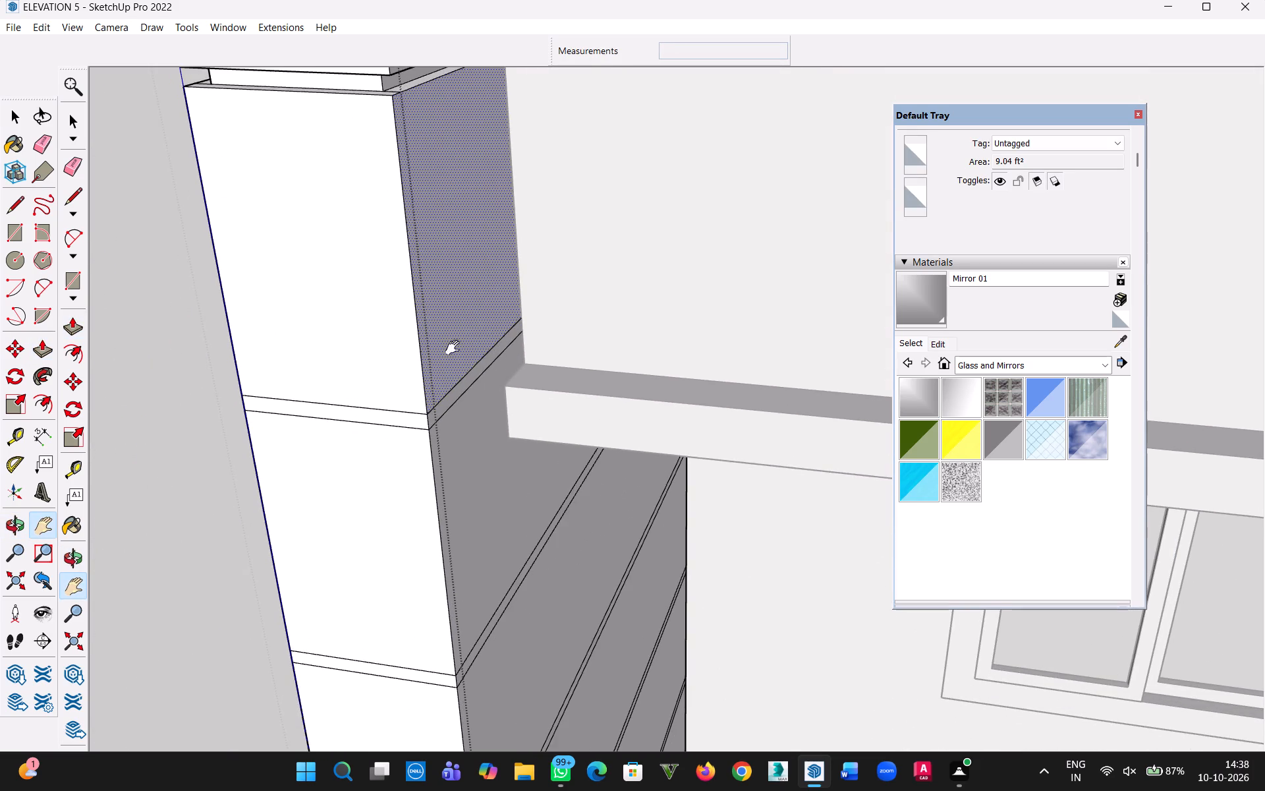
{"action": "key", "text": "Escape"}
{"action": "scroll", "coordinate": [436, 412], "scroll_direction": "up", "scroll_amount": 11}
{"action": "double_click", "coordinate": [447, 404]}
{"action": "double_click", "coordinate": [314, 423]}
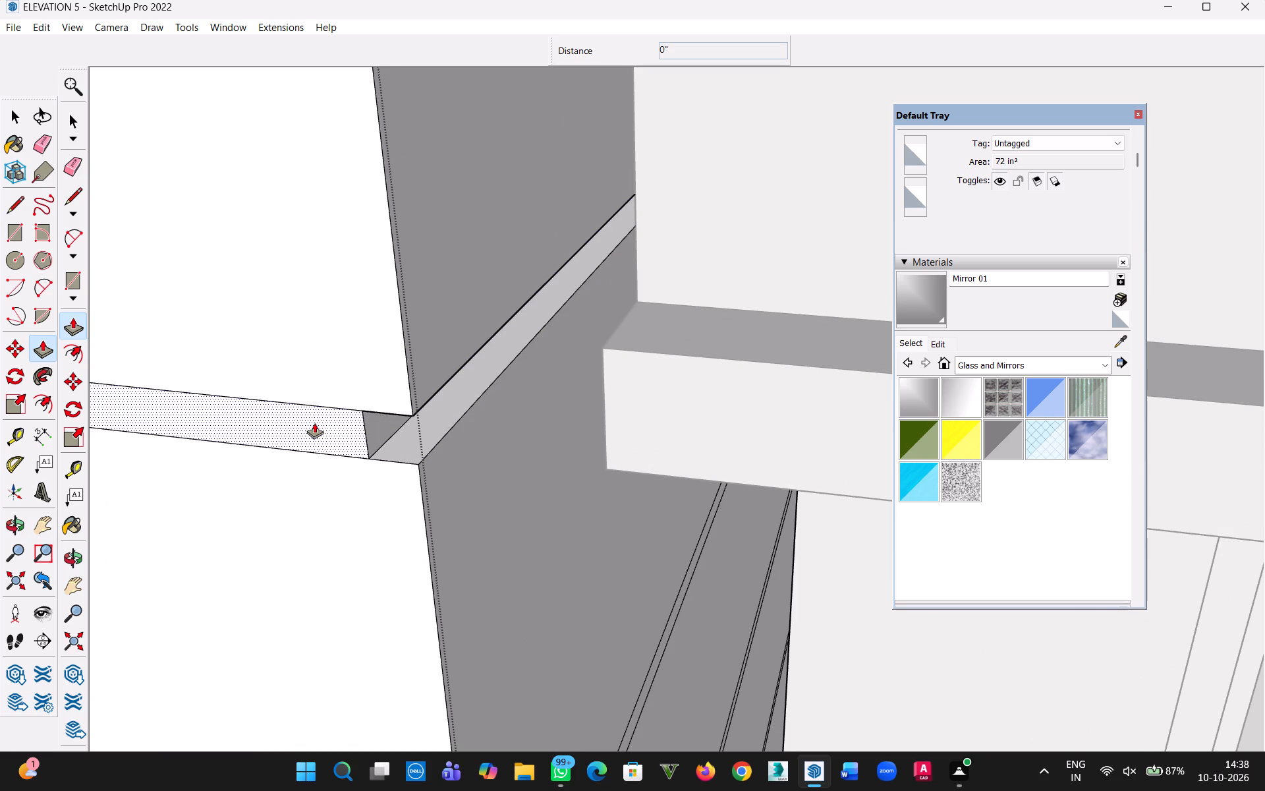
{"action": "scroll", "coordinate": [338, 470], "scroll_direction": "down", "scroll_amount": 5}
{"action": "key", "text": "h"}
{"action": "left_click_drag", "start_coordinate": [287, 499], "coordinate": [513, 523]}
{"action": "middle_click_drag", "start_coordinate": [313, 449], "coordinate": [315, 449]}
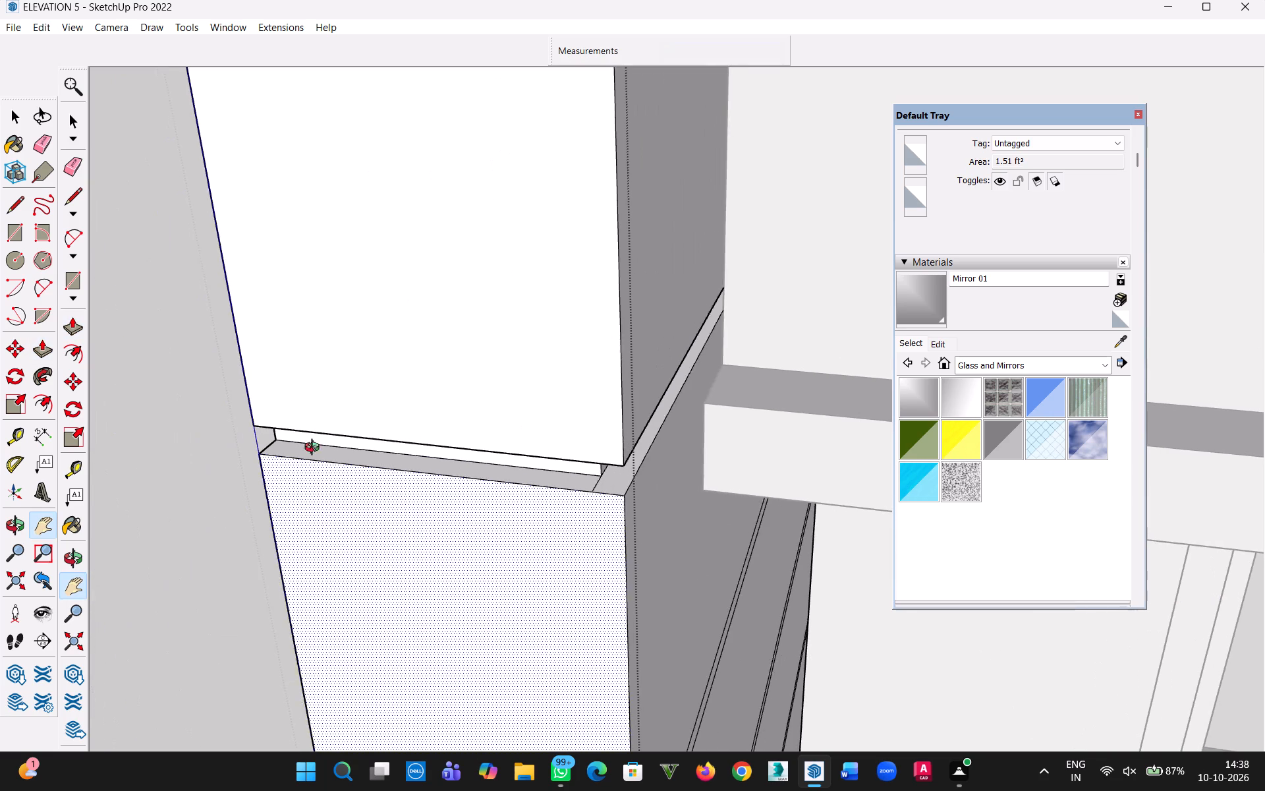
{"action": "middle_click_drag", "start_coordinate": [315, 449], "coordinate": [708, 455]}
{"action": "key", "text": "Escape"}
{"action": "double_click", "coordinate": [712, 436]}
Push the eighteenth narrow band from the top 1" inward on the column's front and both side faces.
{"action": "scroll", "coordinate": [658, 551], "scroll_direction": "down", "scroll_amount": 4}
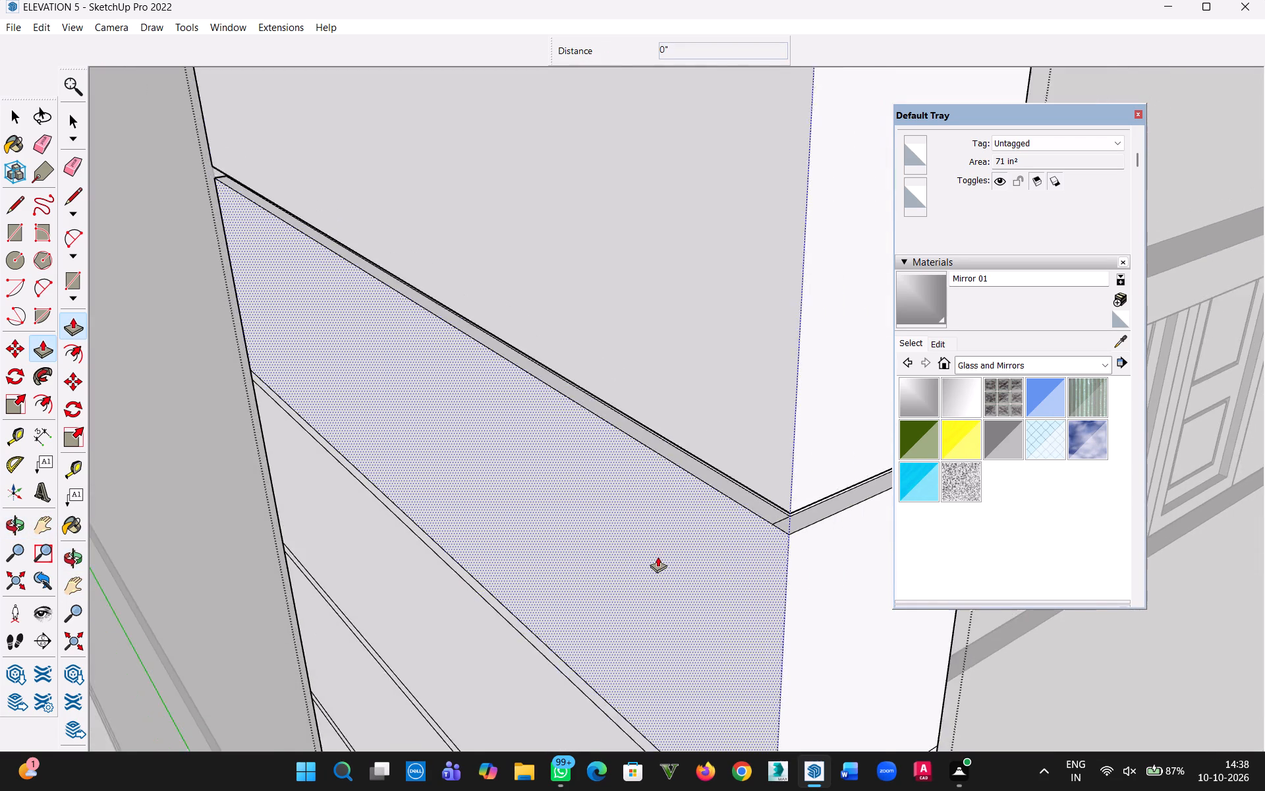
{"action": "key", "text": "h"}
{"action": "left_click_drag", "start_coordinate": [648, 571], "coordinate": [345, 233]}
{"action": "scroll", "coordinate": [522, 510], "scroll_direction": "up", "scroll_amount": 4}
{"action": "key", "text": "Escape"}
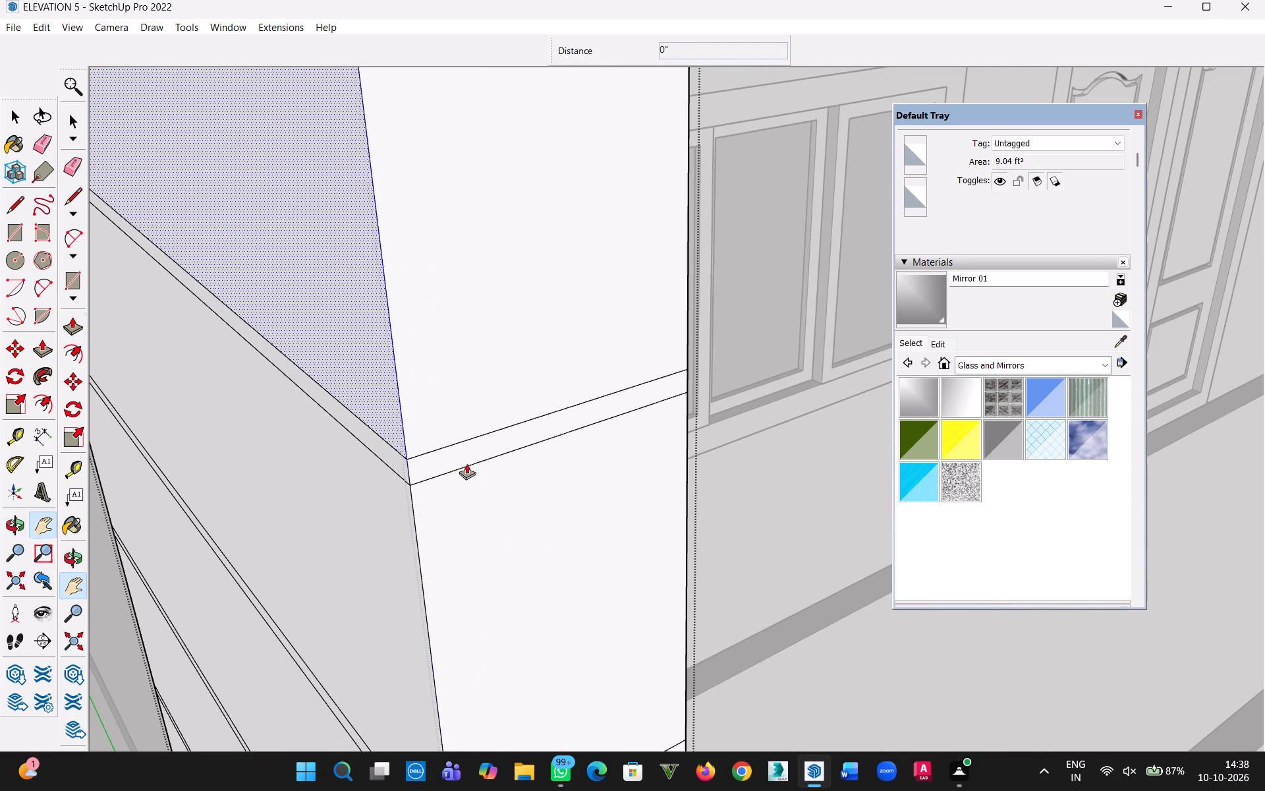
{"action": "scroll", "coordinate": [468, 457], "scroll_direction": "up", "scroll_amount": 1}
{"action": "double_click", "coordinate": [458, 446]}
{"action": "double_click", "coordinate": [373, 446]}
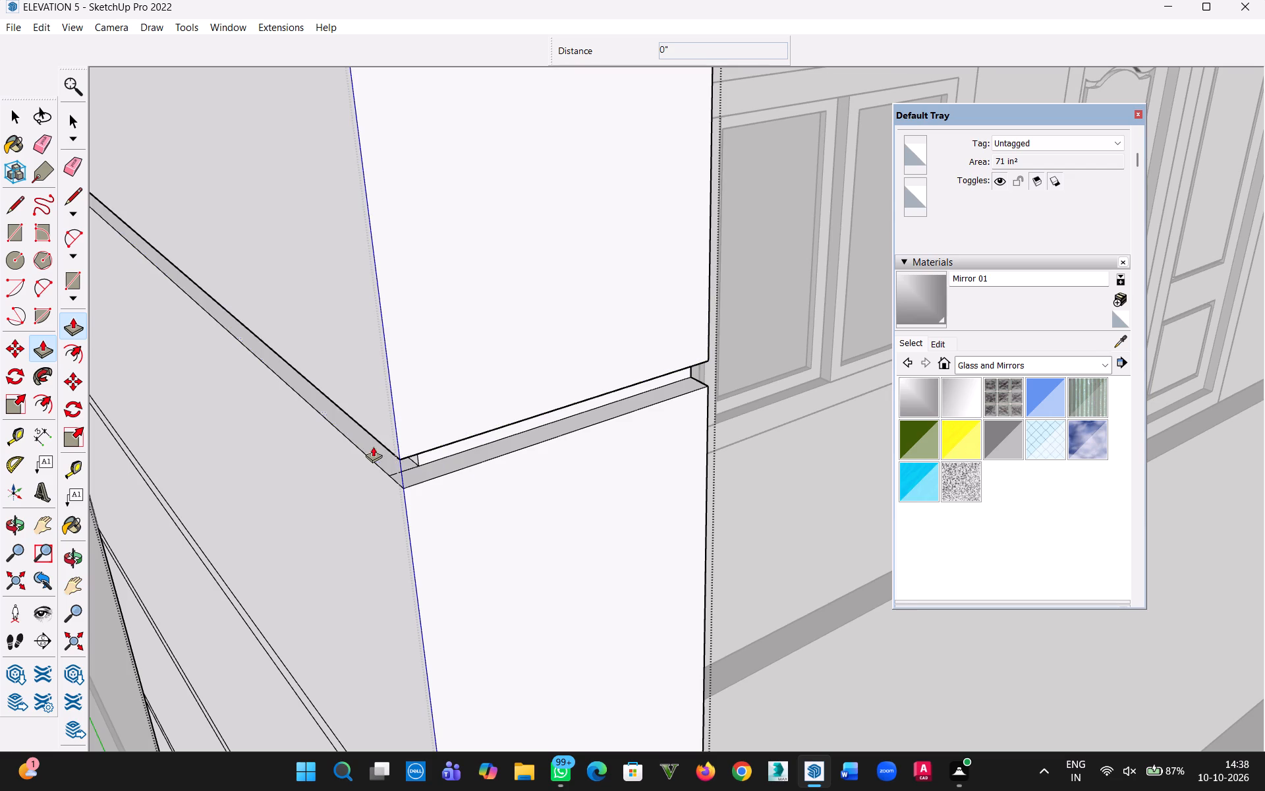
{"action": "middle_click_drag", "start_coordinate": [675, 452], "coordinate": [195, 436]}
{"action": "middle_click_drag", "start_coordinate": [738, 376], "coordinate": [602, 395]}
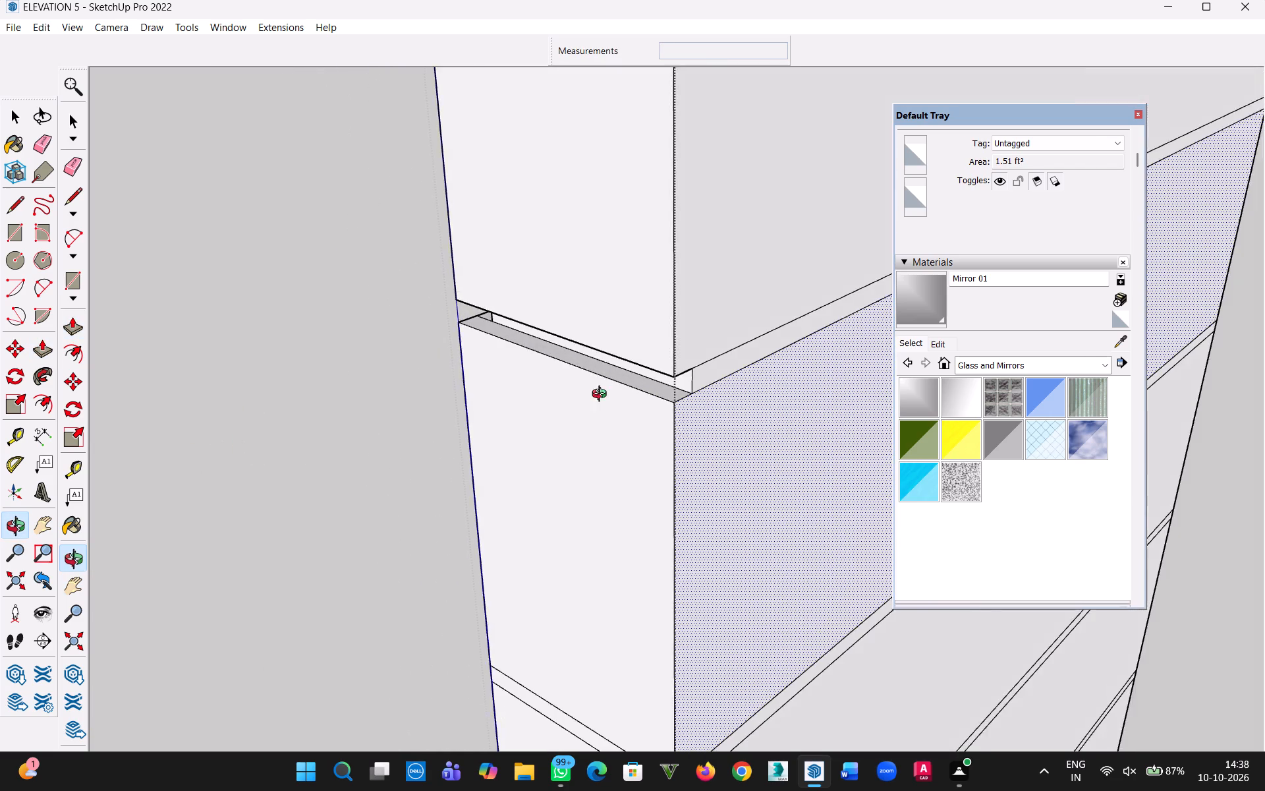
{"action": "middle_click_drag", "start_coordinate": [602, 395], "coordinate": [592, 396]}
{"action": "double_click", "coordinate": [715, 366]}
Push the nineteenth narrow band from the top 1" inward on the column's front and both side faces.
{"action": "scroll", "coordinate": [719, 512], "scroll_direction": "down", "scroll_amount": 4}
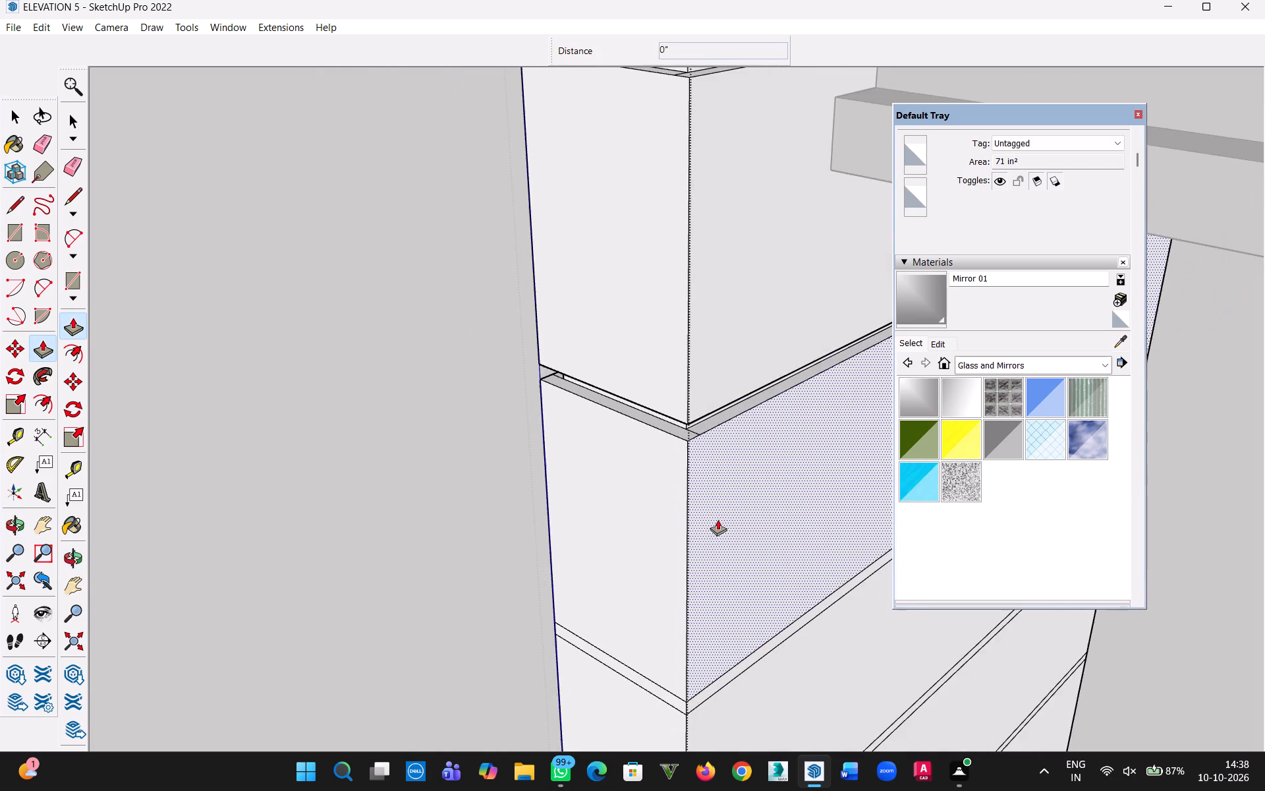
{"action": "key", "text": "h"}
{"action": "left_click_drag", "start_coordinate": [716, 521], "coordinate": [672, 251]}
{"action": "middle_click_drag", "start_coordinate": [673, 425], "coordinate": [690, 392]}
{"action": "scroll", "coordinate": [694, 429], "scroll_direction": "up", "scroll_amount": 8}
{"action": "key", "text": "Escape"}
{"action": "double_click", "coordinate": [653, 447]}
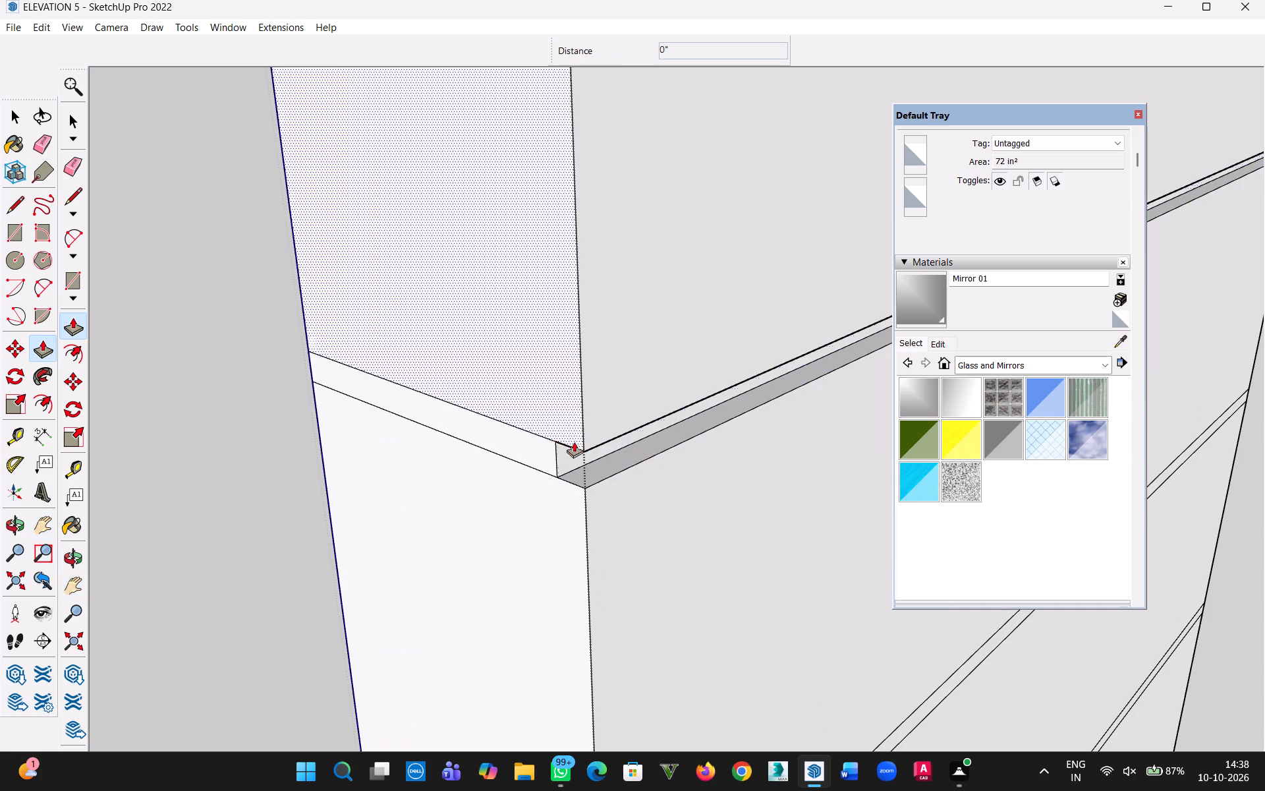
{"action": "double_click", "coordinate": [534, 448]}
{"action": "scroll", "coordinate": [551, 533], "scroll_direction": "down", "scroll_amount": 3}
{"action": "middle_click_drag", "start_coordinate": [430, 462], "coordinate": [979, 448]}
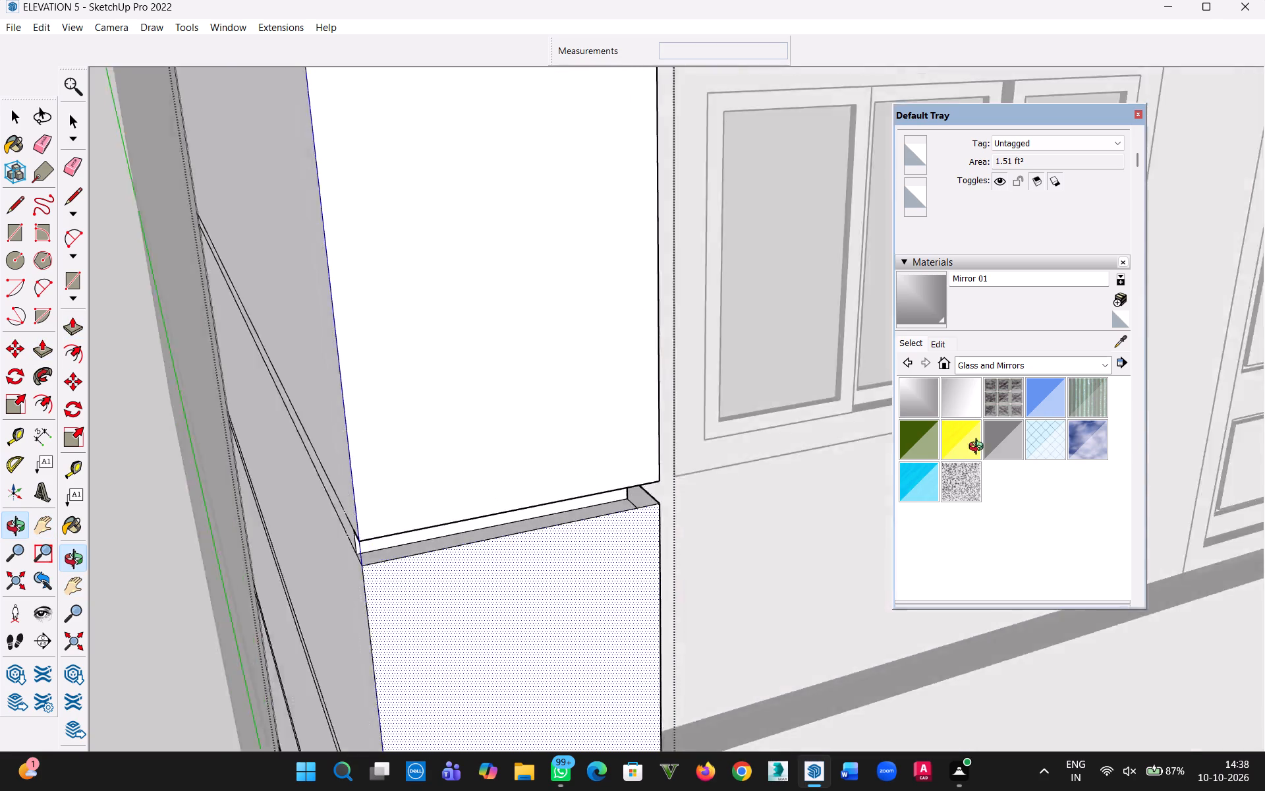
{"action": "middle_click_drag", "start_coordinate": [979, 448], "coordinate": [1065, 430]}
{"action": "scroll", "coordinate": [322, 546], "scroll_direction": "up", "scroll_amount": 7}
{"action": "double_click", "coordinate": [336, 540]}
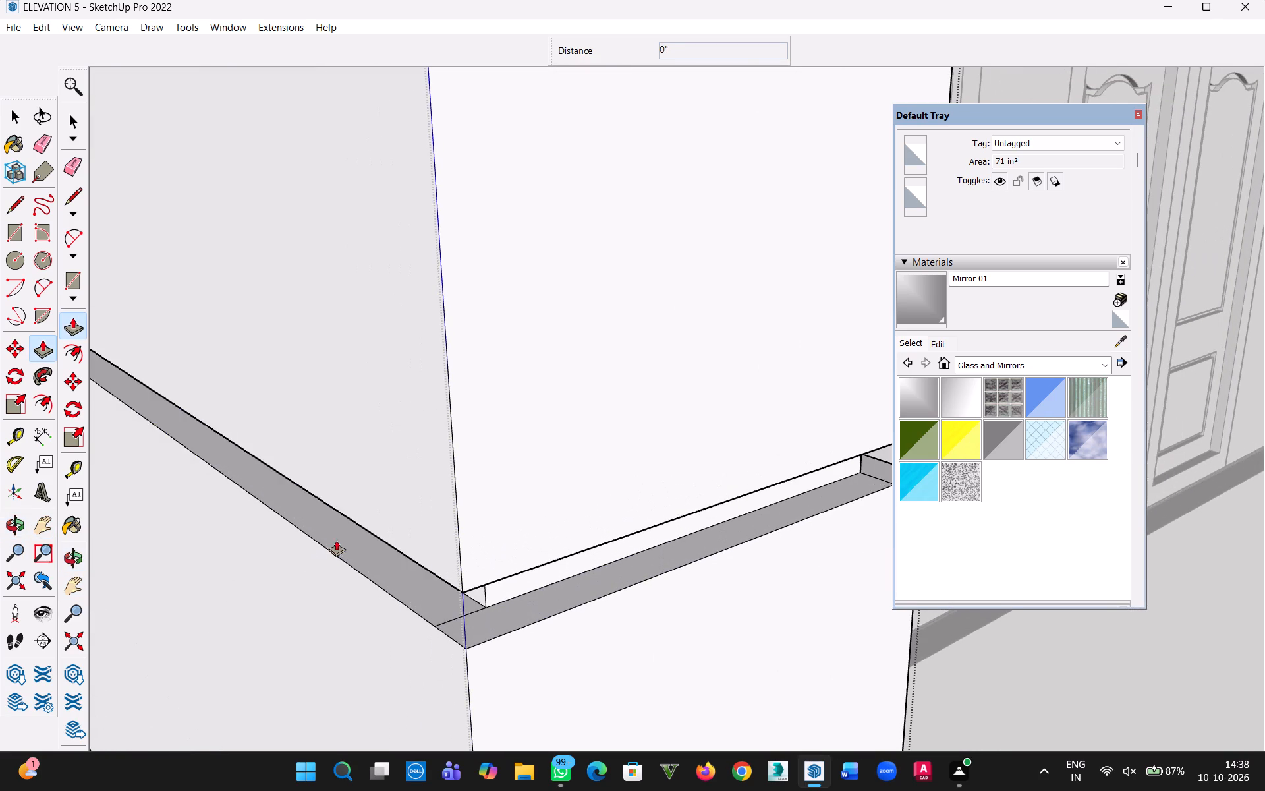
Push the twentieth narrow band from the top 1" inward on the column's front and both side faces.
{"action": "scroll", "coordinate": [483, 617], "scroll_direction": "down", "scroll_amount": 5}
{"action": "key", "text": "h"}
{"action": "left_click_drag", "start_coordinate": [550, 644], "coordinate": [304, 17]}
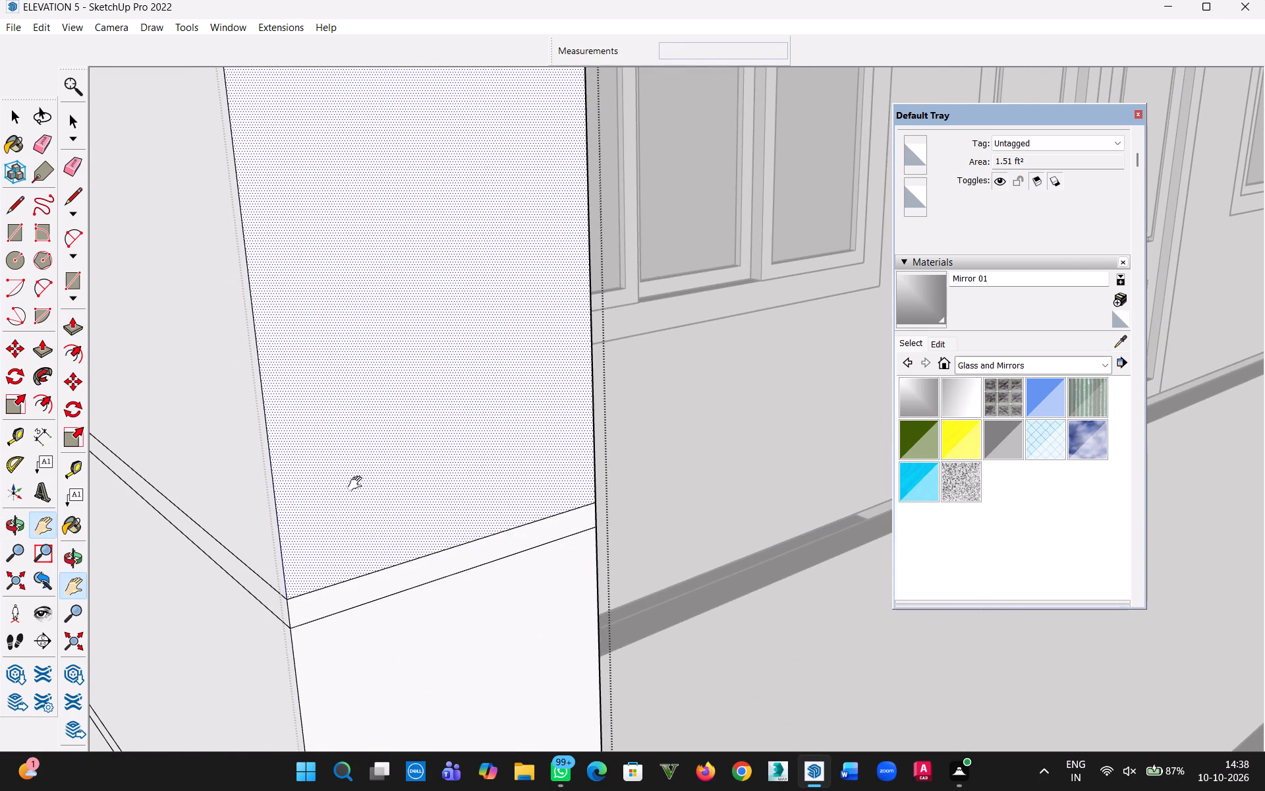
{"action": "left_click_drag", "start_coordinate": [364, 602], "coordinate": [371, 426]}
{"action": "key", "text": "Escape"}
{"action": "double_click", "coordinate": [379, 416]}
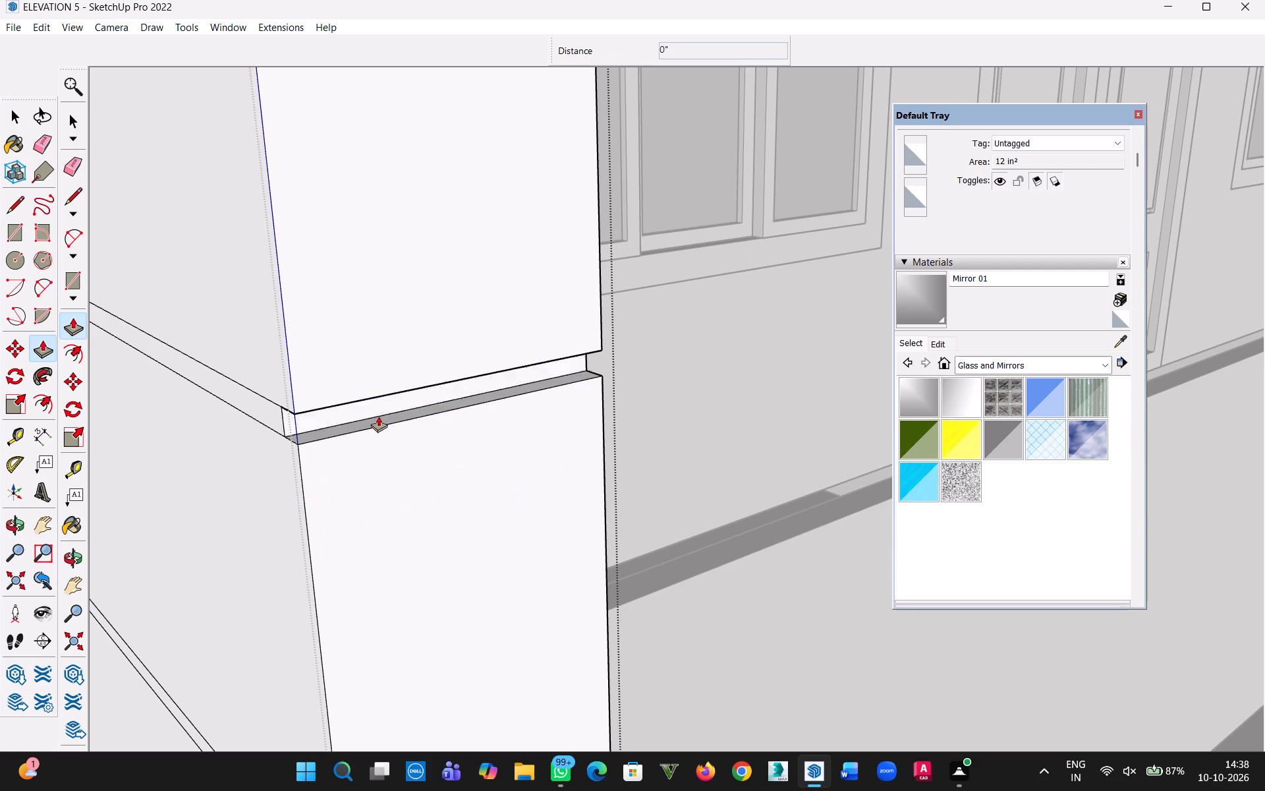
{"action": "double_click", "coordinate": [267, 405]}
{"action": "middle_click_drag", "start_coordinate": [451, 425], "coordinate": [150, 506]}
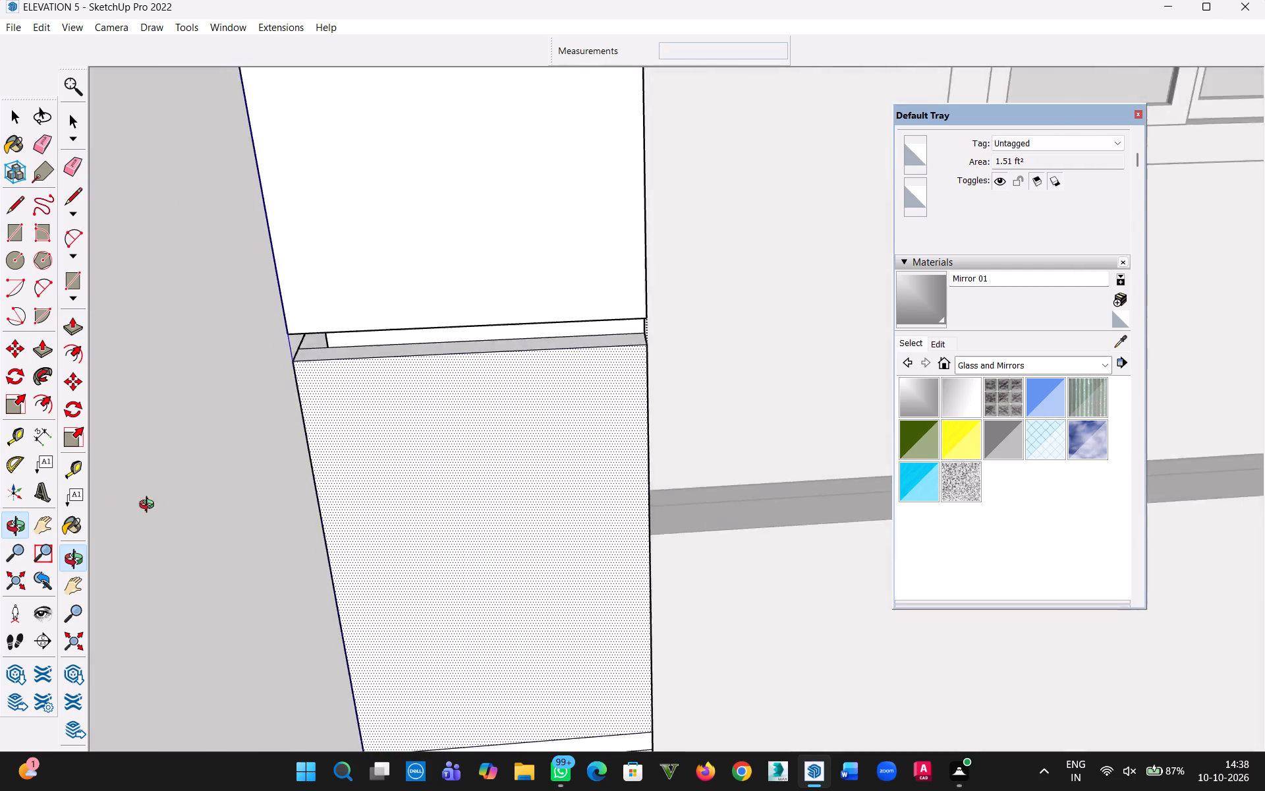
{"action": "middle_click_drag", "start_coordinate": [150, 506], "coordinate": [76, 488]}
{"action": "middle_click_drag", "start_coordinate": [526, 390], "coordinate": [288, 392]}
{"action": "double_click", "coordinate": [669, 297]}
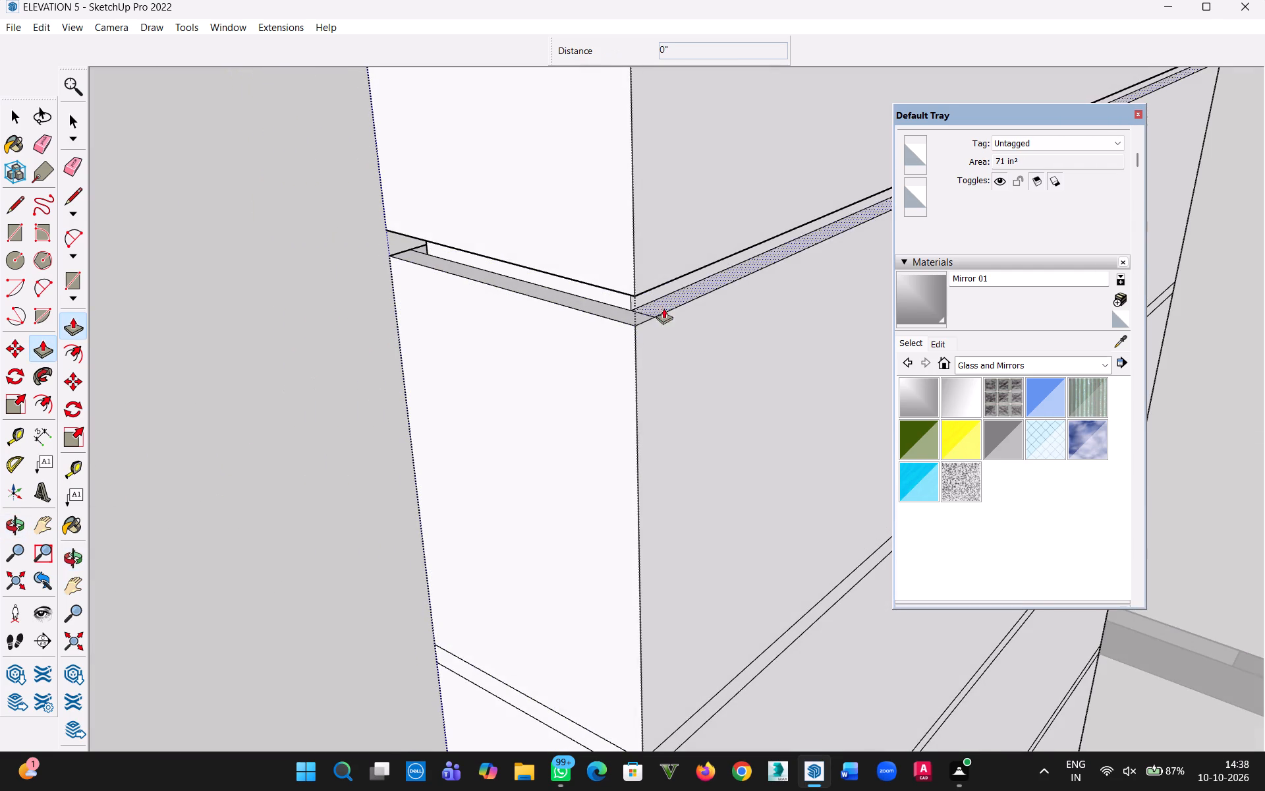
Push the twenty-first narrow band from the top 1" inward on the column's front and both side faces.
{"action": "key", "text": "h"}
{"action": "left_click_drag", "start_coordinate": [721, 545], "coordinate": [663, 202]}
{"action": "key", "text": "Escape"}
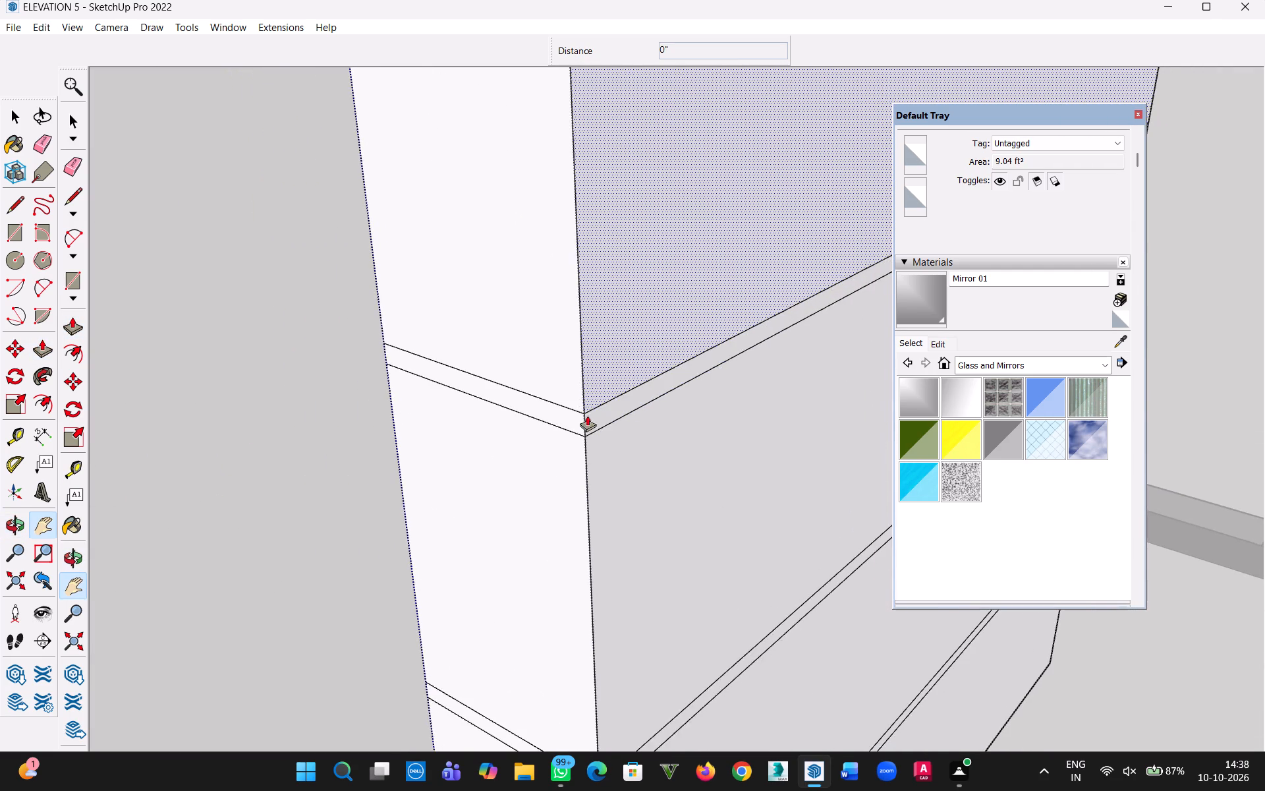
{"action": "scroll", "coordinate": [592, 421], "scroll_direction": "up", "scroll_amount": 5}
{"action": "double_click", "coordinate": [603, 409]}
{"action": "double_click", "coordinate": [498, 395]}
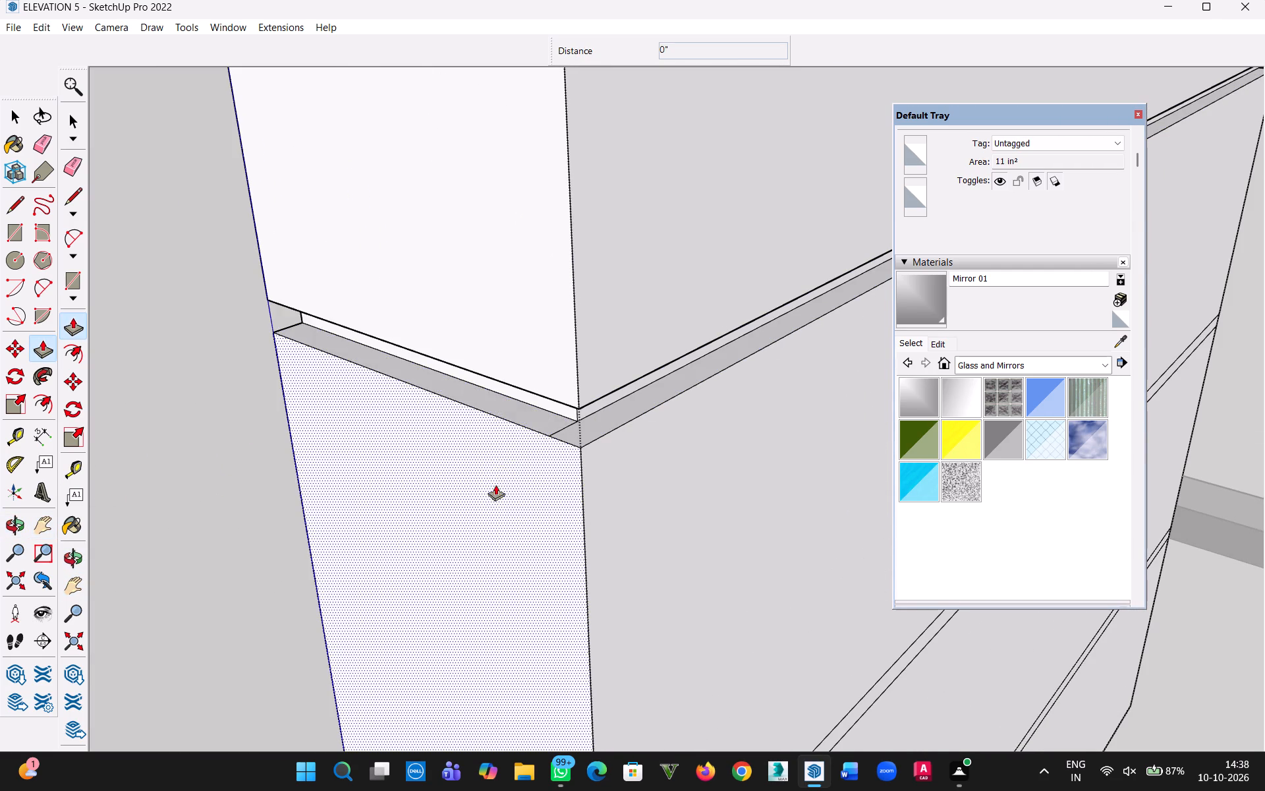
{"action": "middle_click_drag", "start_coordinate": [501, 488], "coordinate": [972, 464]}
{"action": "middle_click_drag", "start_coordinate": [266, 553], "coordinate": [488, 511]}
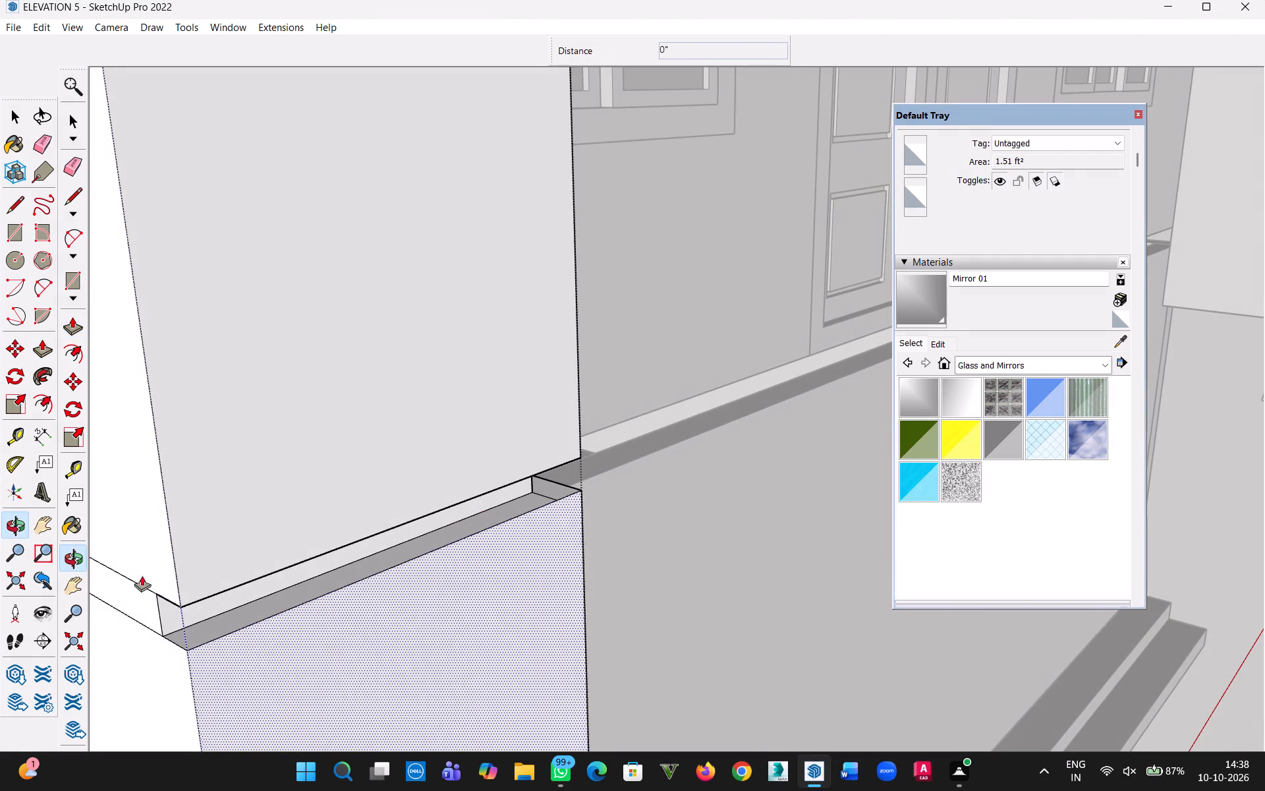
{"action": "double_click", "coordinate": [126, 597]}
Push the twenty-second narrow band from the top 1" inward on the column's front and both side faces.
{"action": "scroll", "coordinate": [318, 636], "scroll_direction": "down", "scroll_amount": 4}
{"action": "key", "text": "h"}
{"action": "left_click_drag", "start_coordinate": [342, 654], "coordinate": [328, 606]}
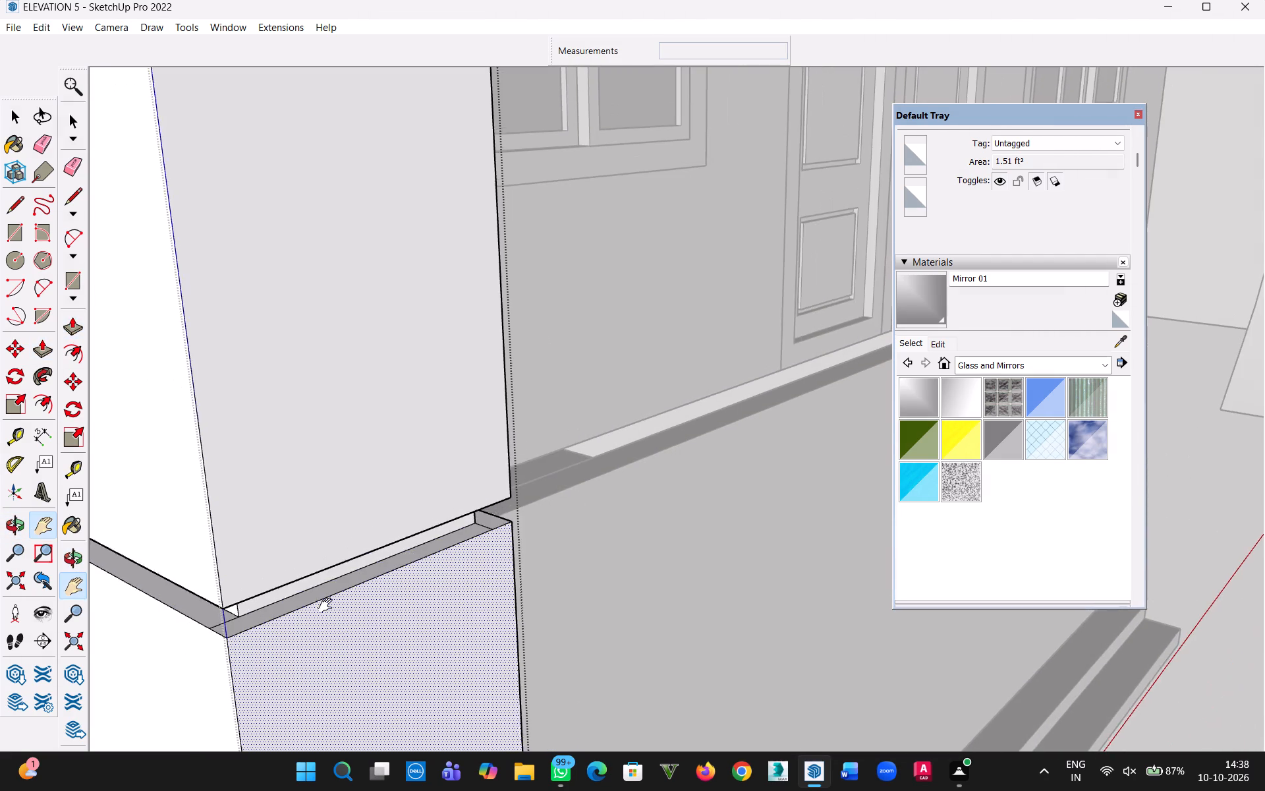
{"action": "left_click_drag", "start_coordinate": [328, 606], "coordinate": [217, 30]}
{"action": "key", "text": "Escape"}
{"action": "double_click", "coordinate": [243, 498]}
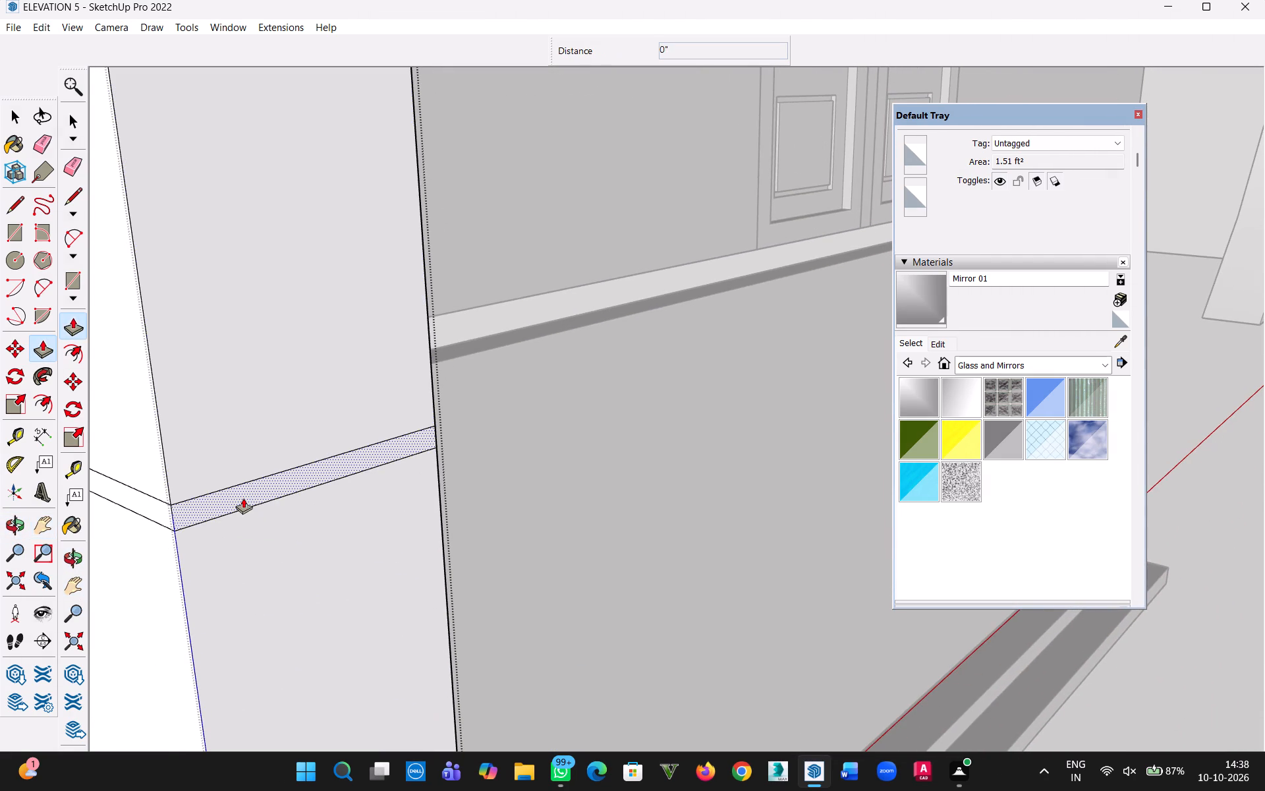
{"action": "double_click", "coordinate": [142, 499]}
{"action": "middle_click_drag", "start_coordinate": [372, 507], "coordinate": [0, 573]}
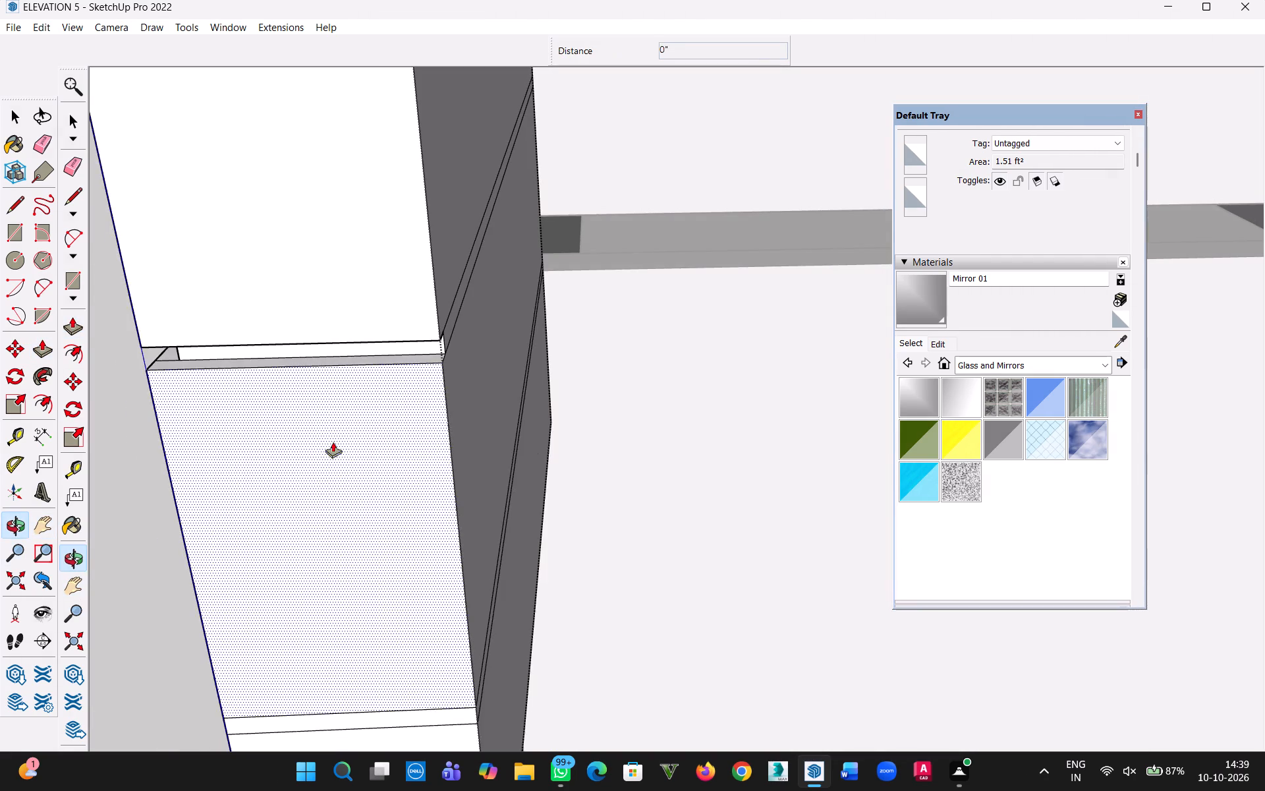
{"action": "middle_click_drag", "start_coordinate": [553, 436], "coordinate": [464, 489]}
{"action": "scroll", "coordinate": [217, 448], "scroll_direction": "up", "scroll_amount": 2}
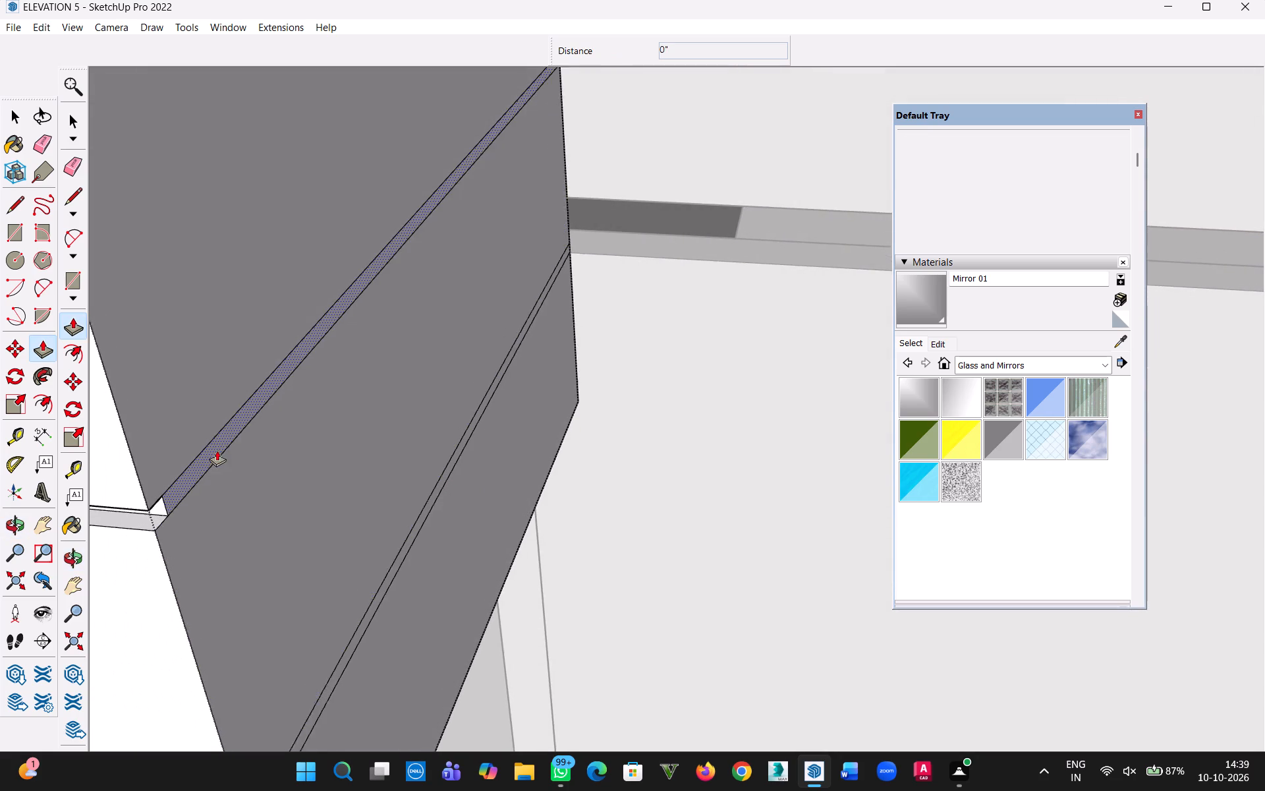
{"action": "scroll", "coordinate": [217, 450], "scroll_direction": "up", "scroll_amount": 1}
{"action": "double_click", "coordinate": [200, 459]}
Push the lowest narrow band 1" inward on the column's front and both side faces, and close the column group.
{"action": "key", "text": "h"}
{"action": "left_click_drag", "start_coordinate": [328, 590], "coordinate": [312, 341]}
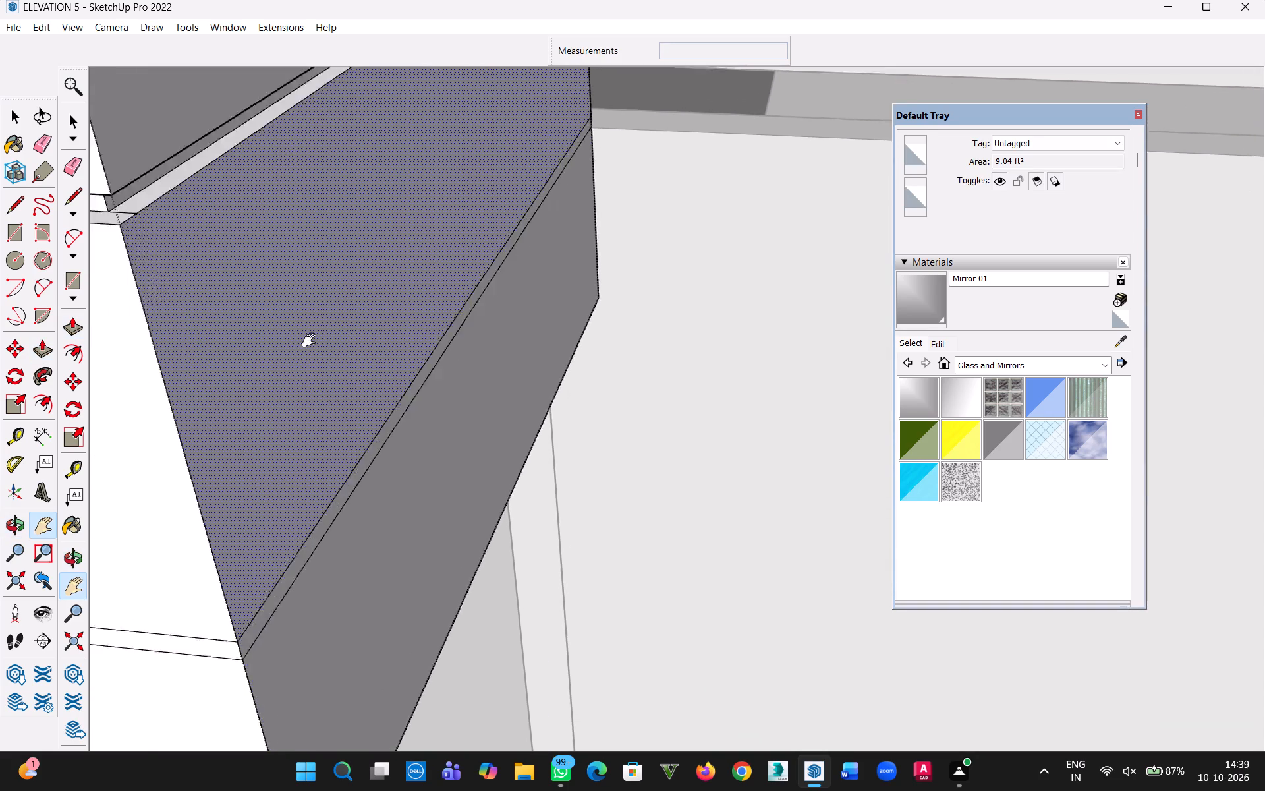
{"action": "left_click_drag", "start_coordinate": [312, 341], "coordinate": [295, 258]}
{"action": "key", "text": "Escape"}
{"action": "scroll", "coordinate": [254, 498], "scroll_direction": "up", "scroll_amount": 4}
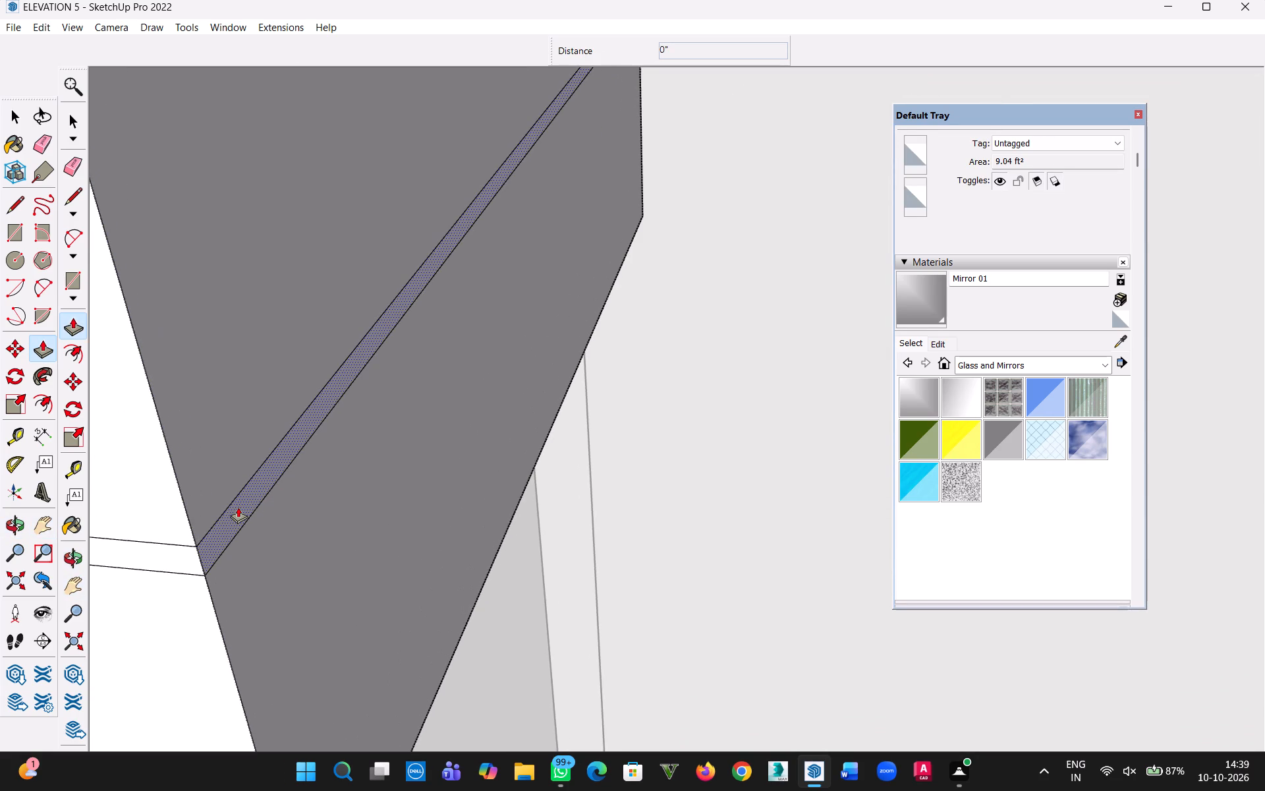
{"action": "left_click", "coordinate": [238, 507]}
{"action": "left_click", "coordinate": [238, 507]}
{"action": "double_click", "coordinate": [146, 561]}
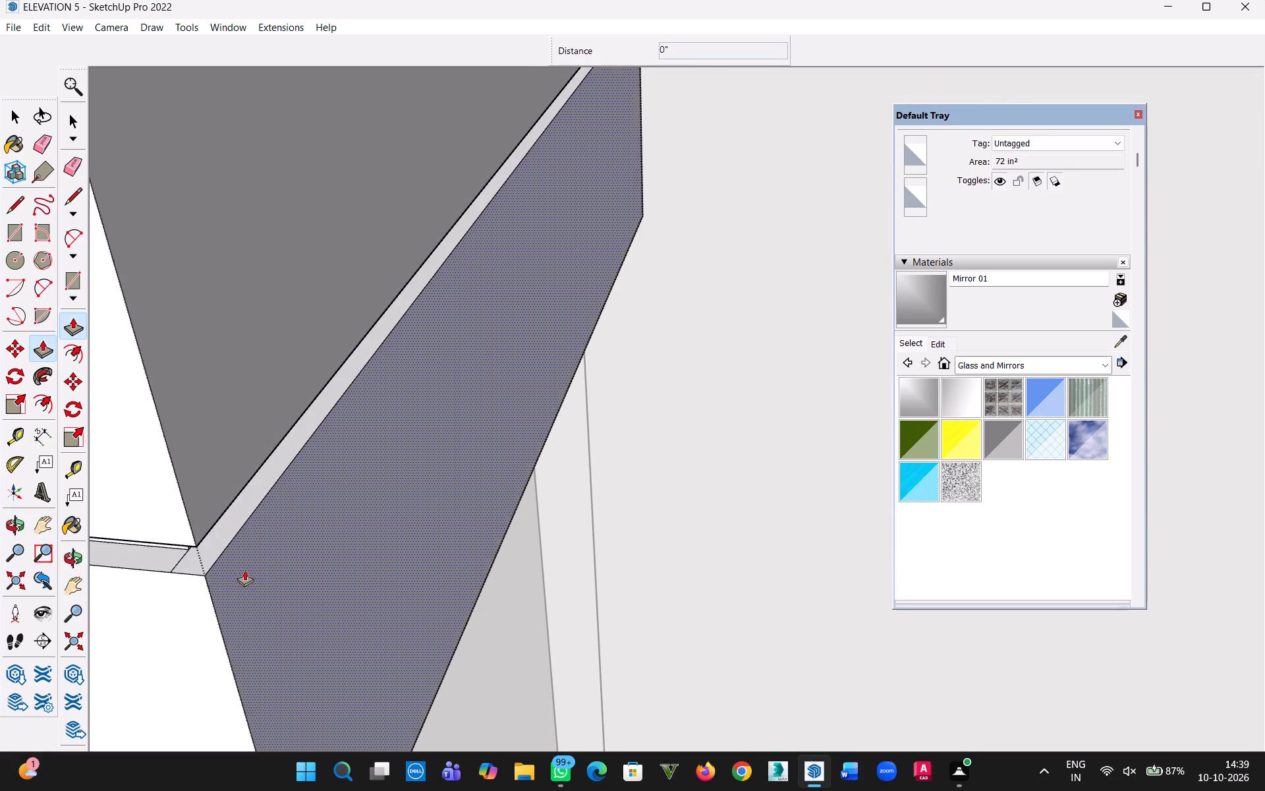
{"action": "scroll", "coordinate": [226, 581], "scroll_direction": "down", "scroll_amount": 3}
{"action": "middle_click_drag", "start_coordinate": [184, 590], "coordinate": [499, 514]}
{"action": "key", "text": "h"}
{"action": "left_click_drag", "start_coordinate": [405, 577], "coordinate": [451, 516]}
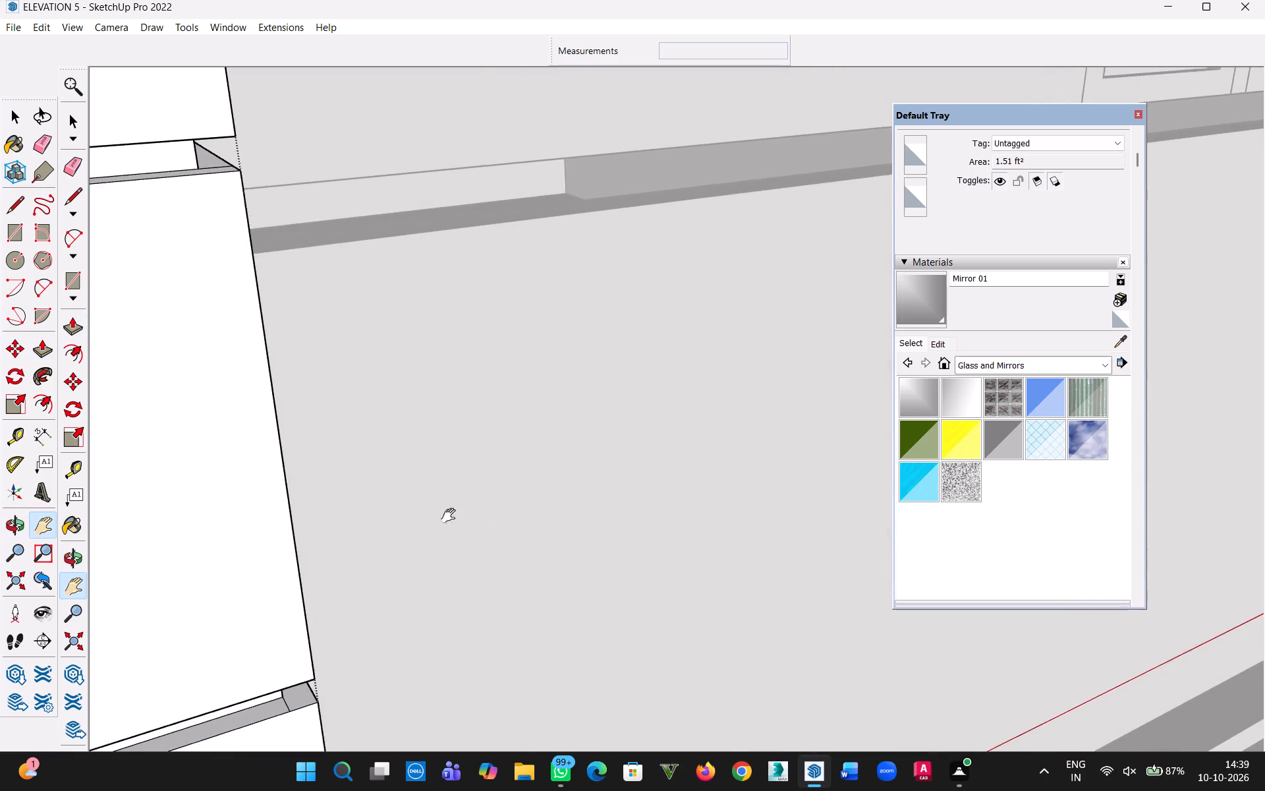
{"action": "left_click_drag", "start_coordinate": [451, 516], "coordinate": [562, 484]}
{"action": "key", "text": "Escape"}
{"action": "scroll", "coordinate": [420, 475], "scroll_direction": "up", "scroll_amount": 5}
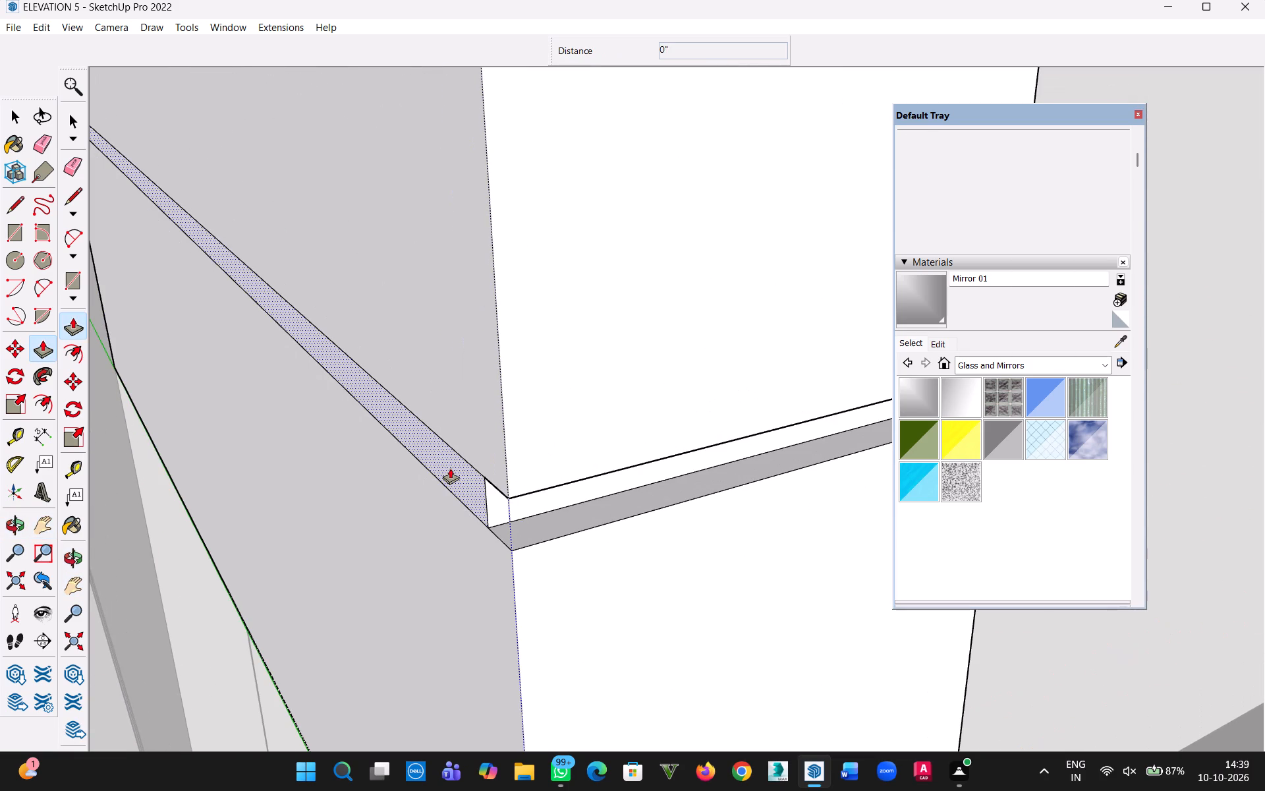
{"action": "double_click", "coordinate": [450, 468]}
{"action": "left_click", "coordinate": [19, 119]}
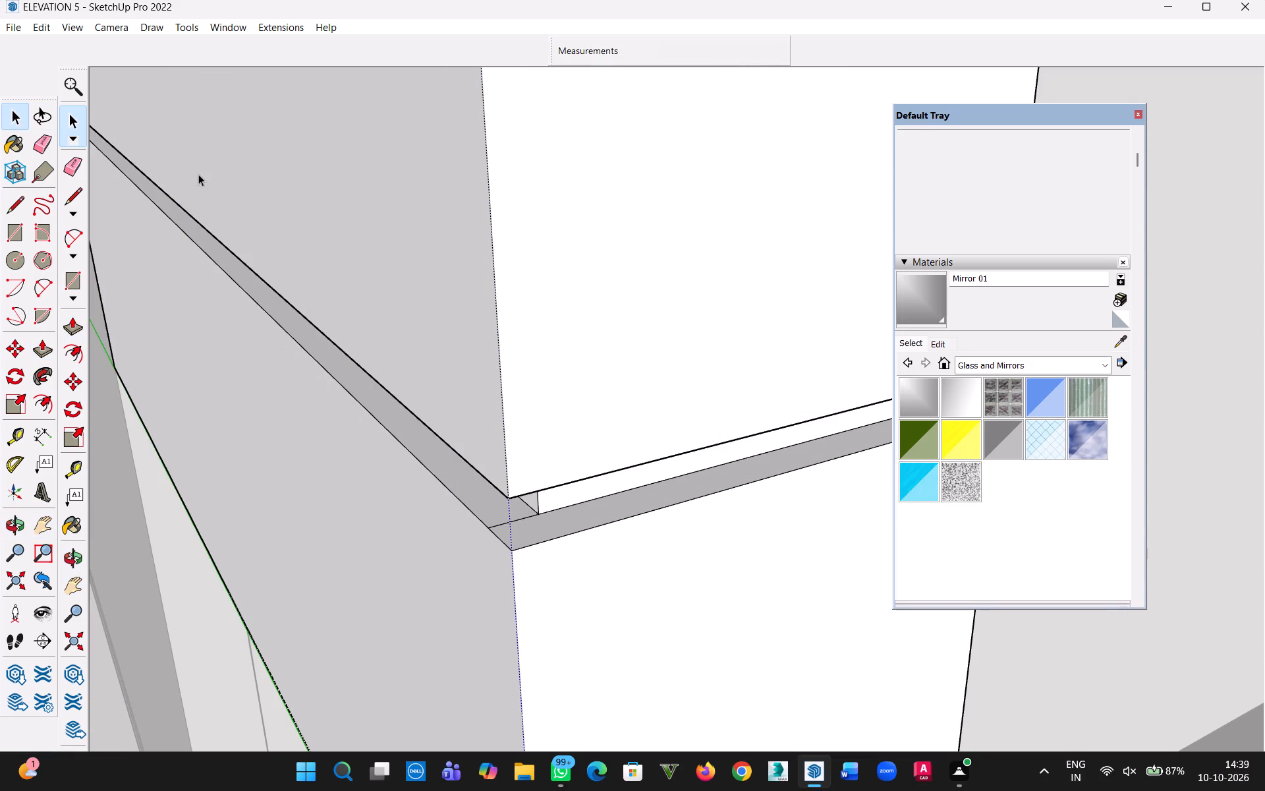
{"action": "scroll", "coordinate": [491, 278], "scroll_direction": "down", "scroll_amount": 20}
{"action": "scroll", "coordinate": [491, 278], "scroll_direction": "down", "scroll_amount": 9}
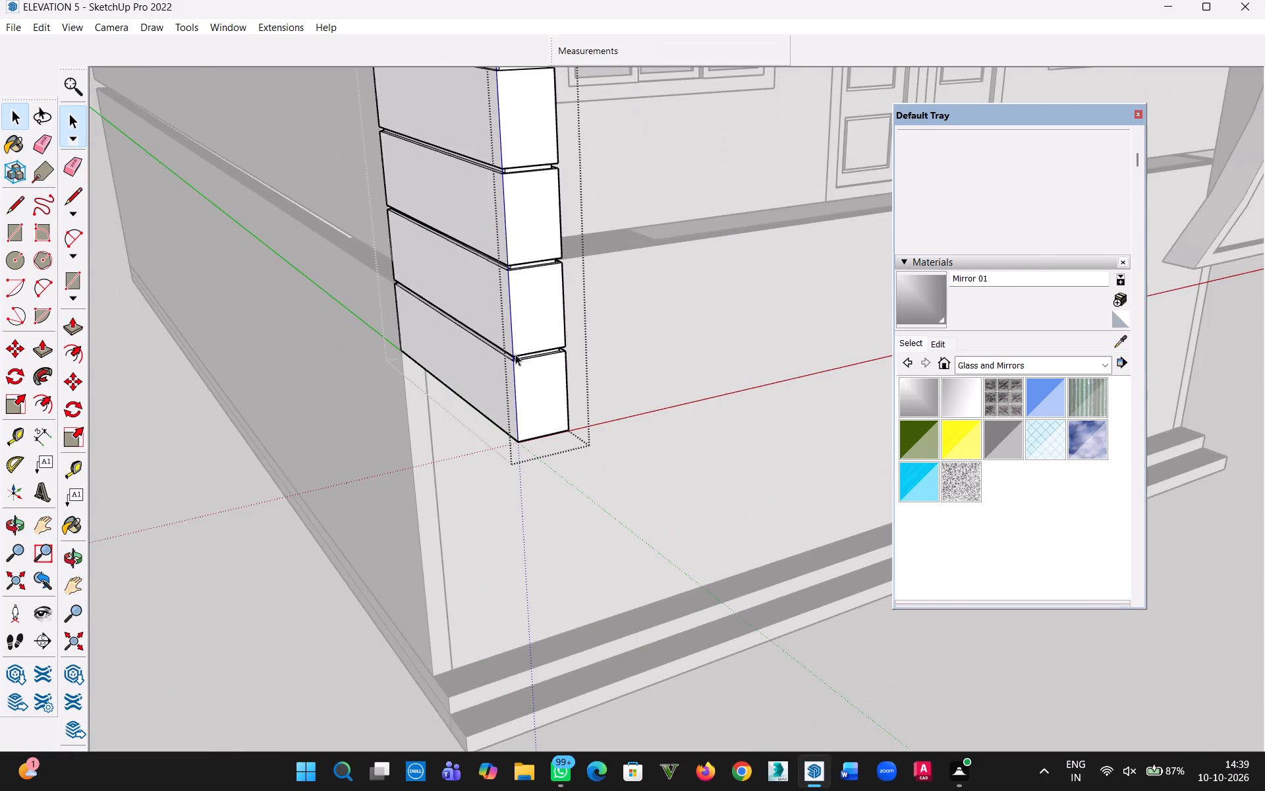
{"action": "scroll", "coordinate": [509, 364], "scroll_direction": "down", "scroll_amount": 20}
{"action": "scroll", "coordinate": [509, 364], "scroll_direction": "down", "scroll_amount": 1}
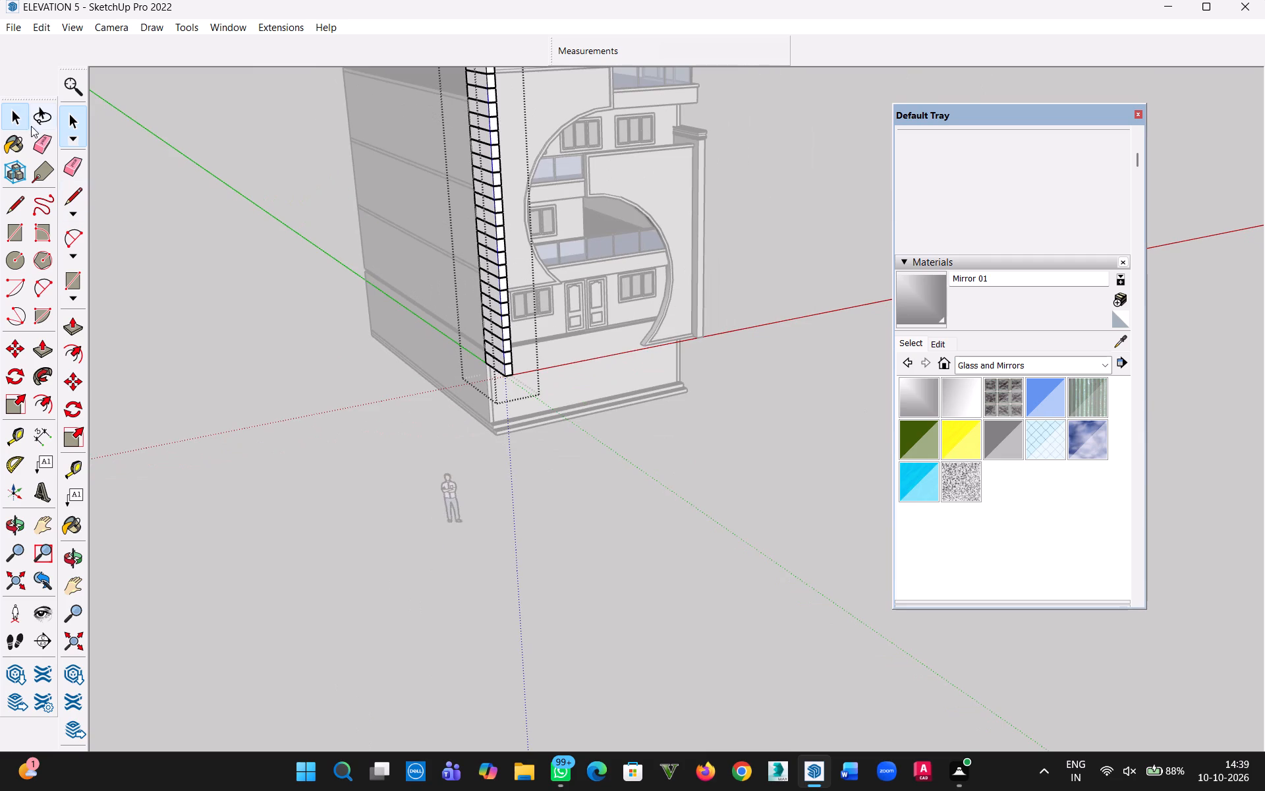
{"action": "left_click", "coordinate": [20, 123]}
{"action": "left_click", "coordinate": [156, 225]}
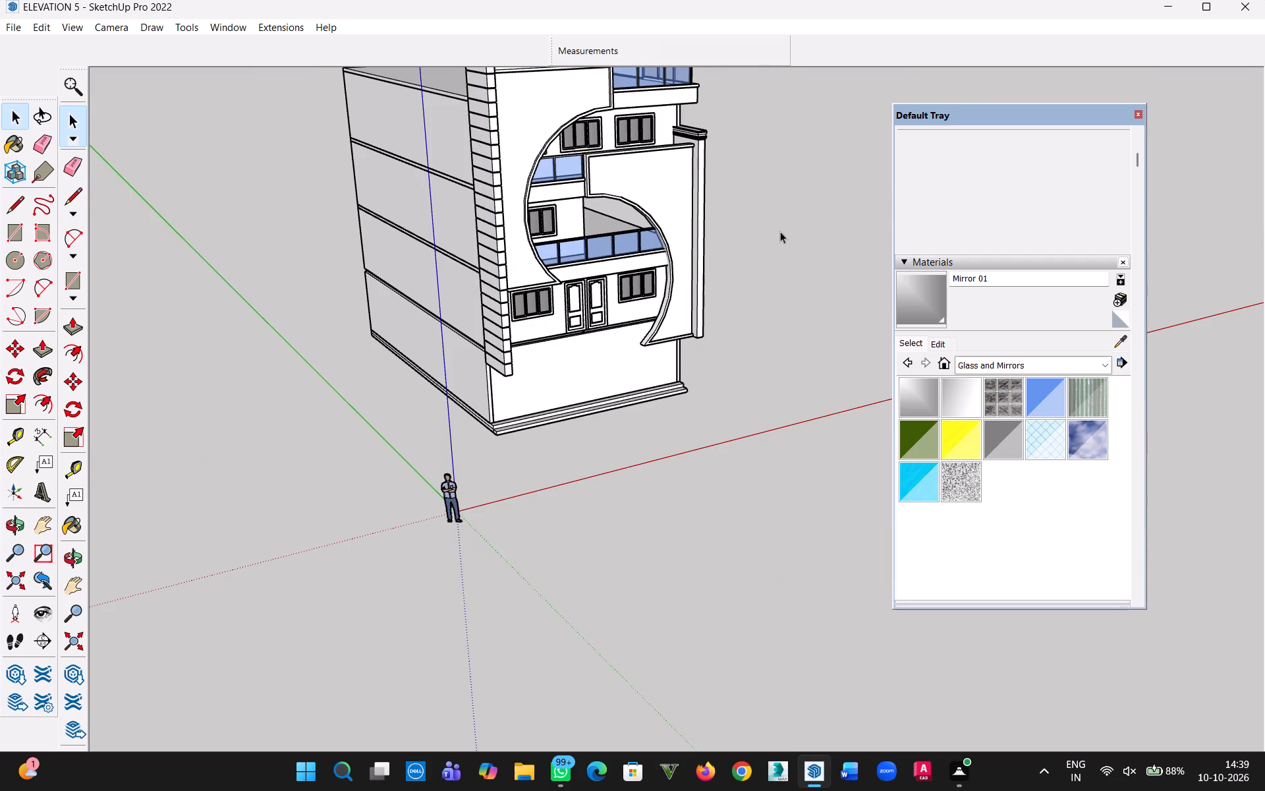
Hide the lower curved facade panel adjoining the shorter plain column at the building's opposite front corner.
{"action": "middle_click_drag", "start_coordinate": [779, 231], "coordinate": [137, 318]}
{"action": "scroll", "coordinate": [764, 256], "scroll_direction": "up", "scroll_amount": 6}
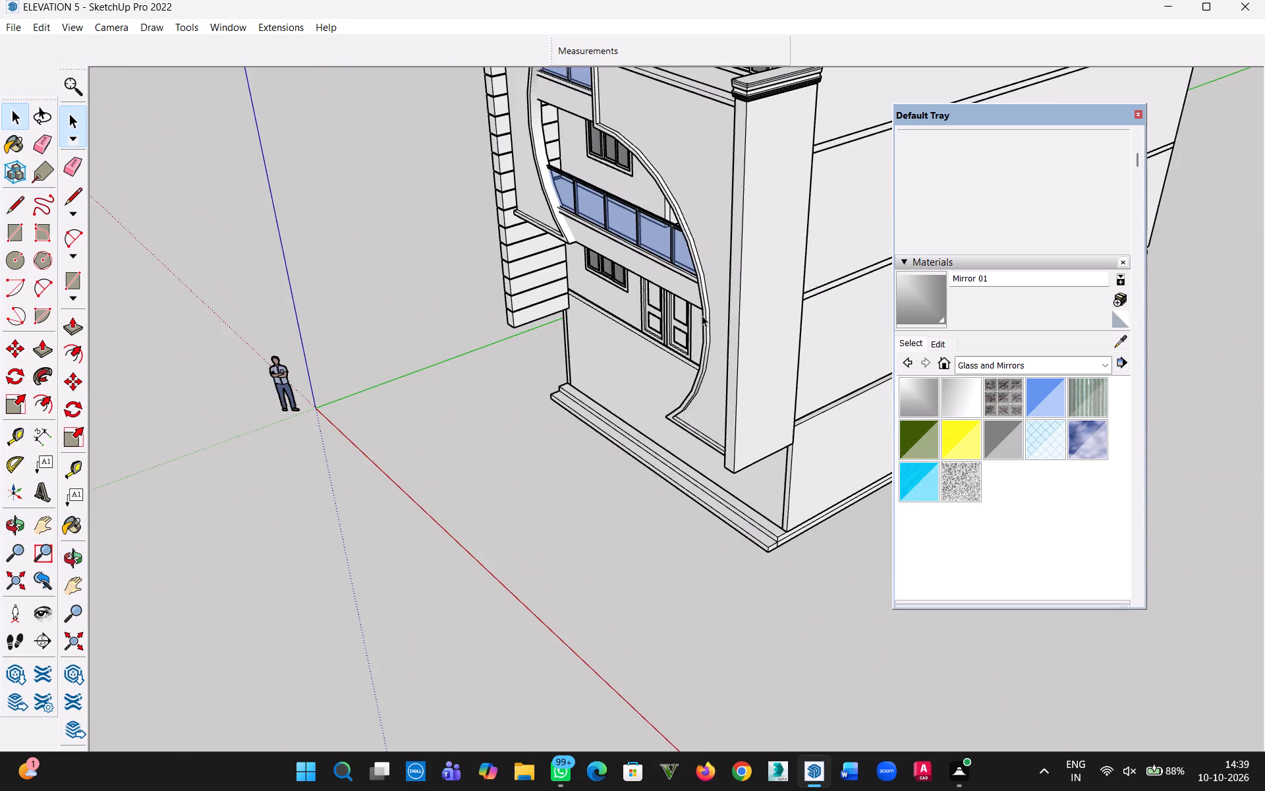
{"action": "scroll", "coordinate": [596, 349], "scroll_direction": "down", "scroll_amount": 5}
{"action": "middle_click_drag", "start_coordinate": [535, 376], "coordinate": [839, 231]}
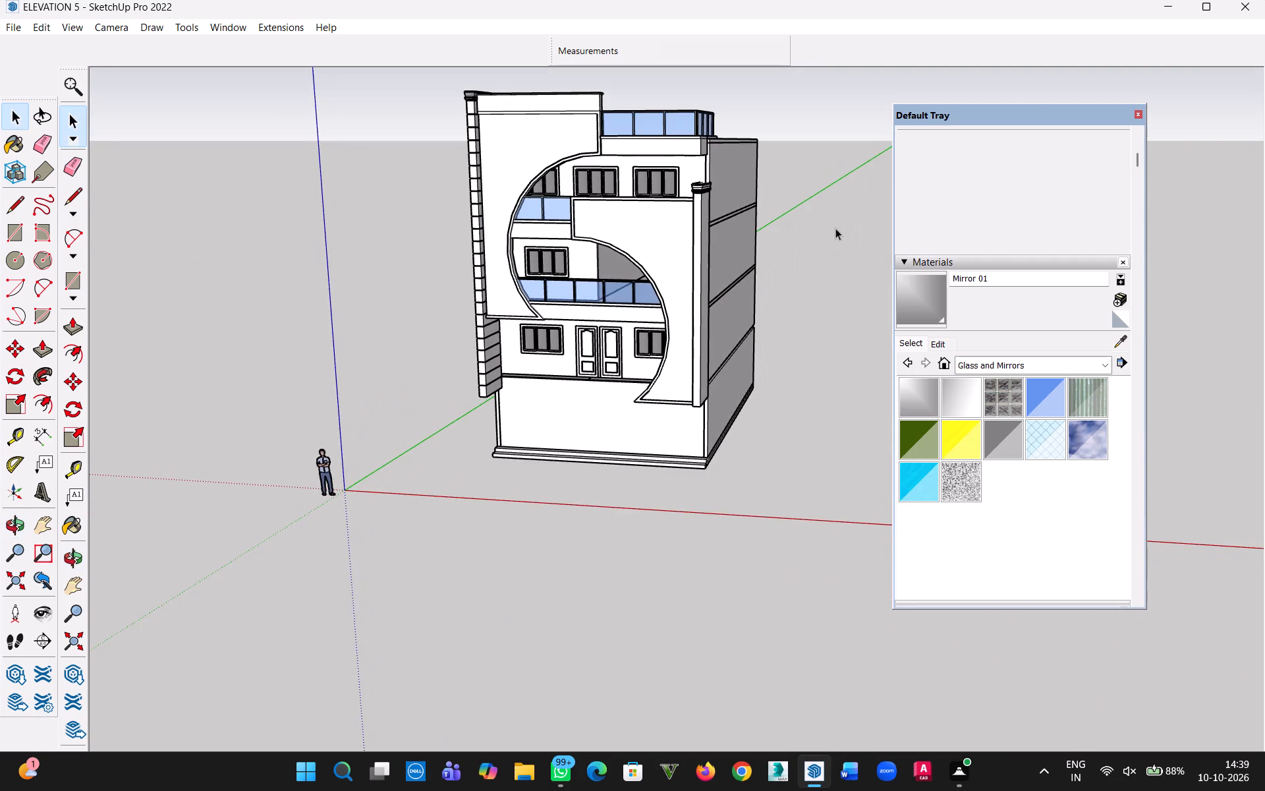
{"action": "key", "text": "h"}
{"action": "left_click_drag", "start_coordinate": [687, 333], "coordinate": [468, 506]}
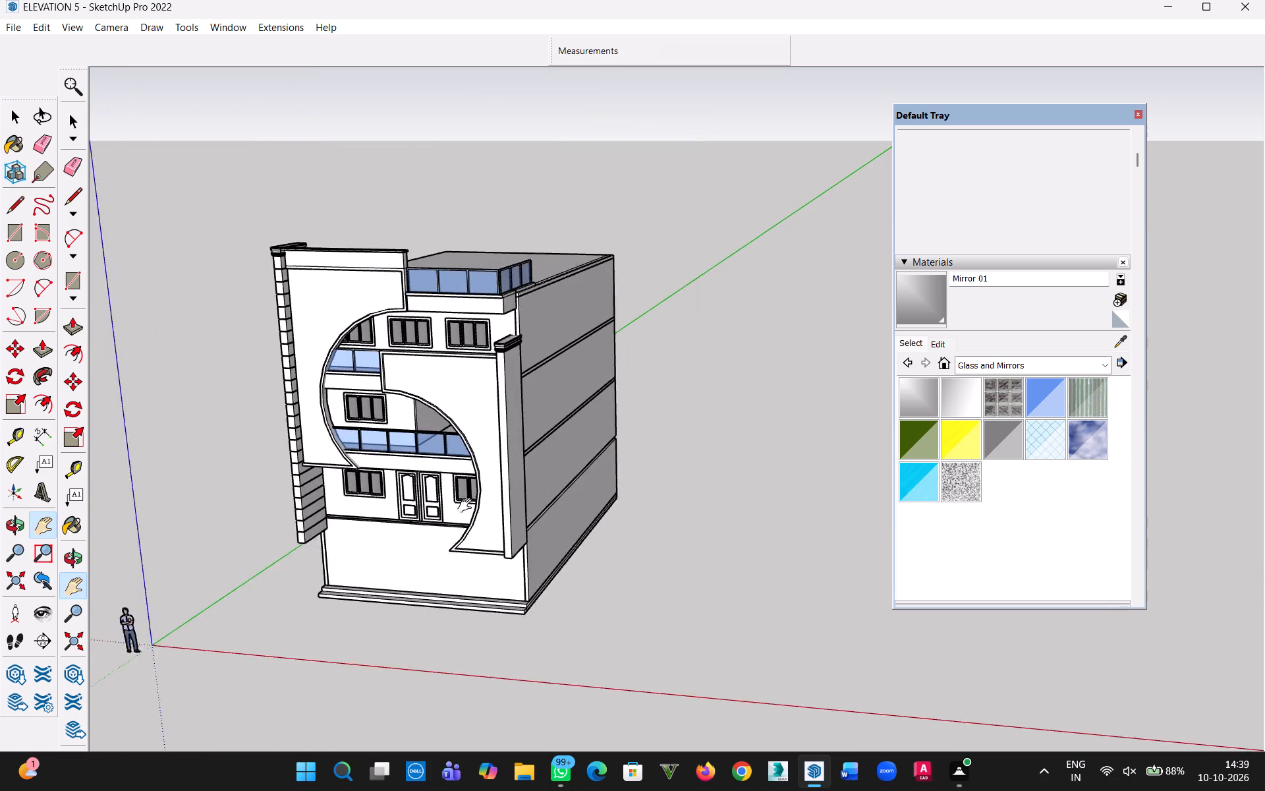
{"action": "left_click_drag", "start_coordinate": [468, 506], "coordinate": [378, 570]}
{"action": "middle_click_drag", "start_coordinate": [379, 567], "coordinate": [625, 422]}
{"action": "scroll", "coordinate": [504, 526], "scroll_direction": "up", "scroll_amount": 3}
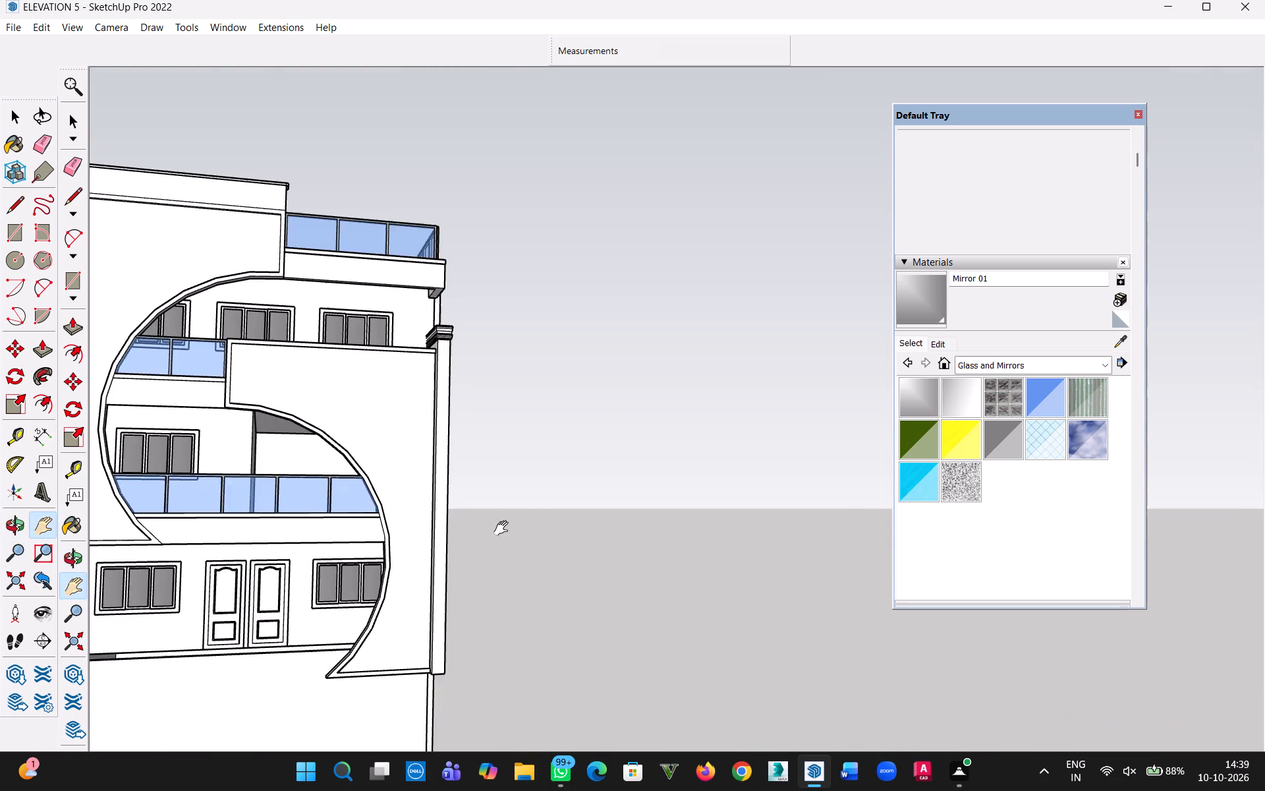
{"action": "scroll", "coordinate": [504, 529], "scroll_direction": "up", "scroll_amount": 5}
{"action": "left_click", "coordinate": [11, 115]}
{"action": "left_click", "coordinate": [243, 291]}
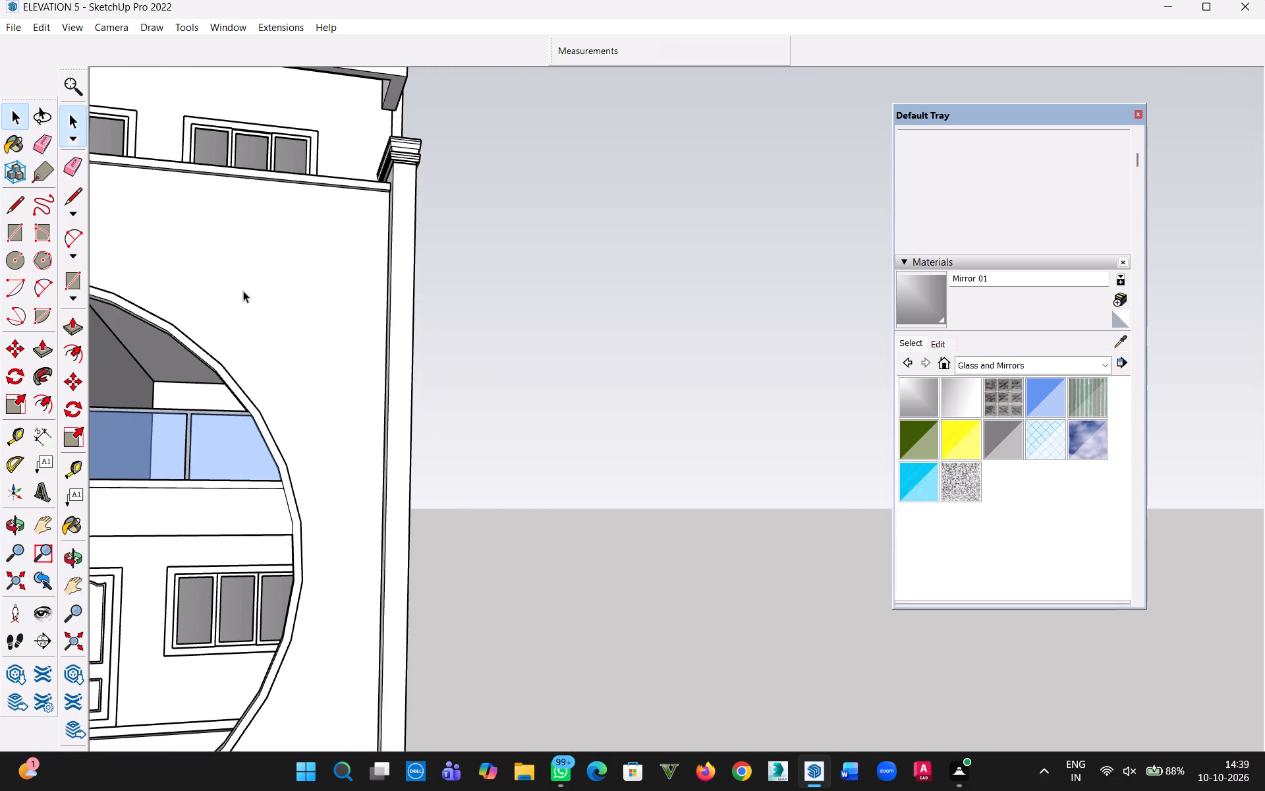
{"action": "right_click", "coordinate": [300, 313]}
{"action": "left_click", "coordinate": [356, 359]}
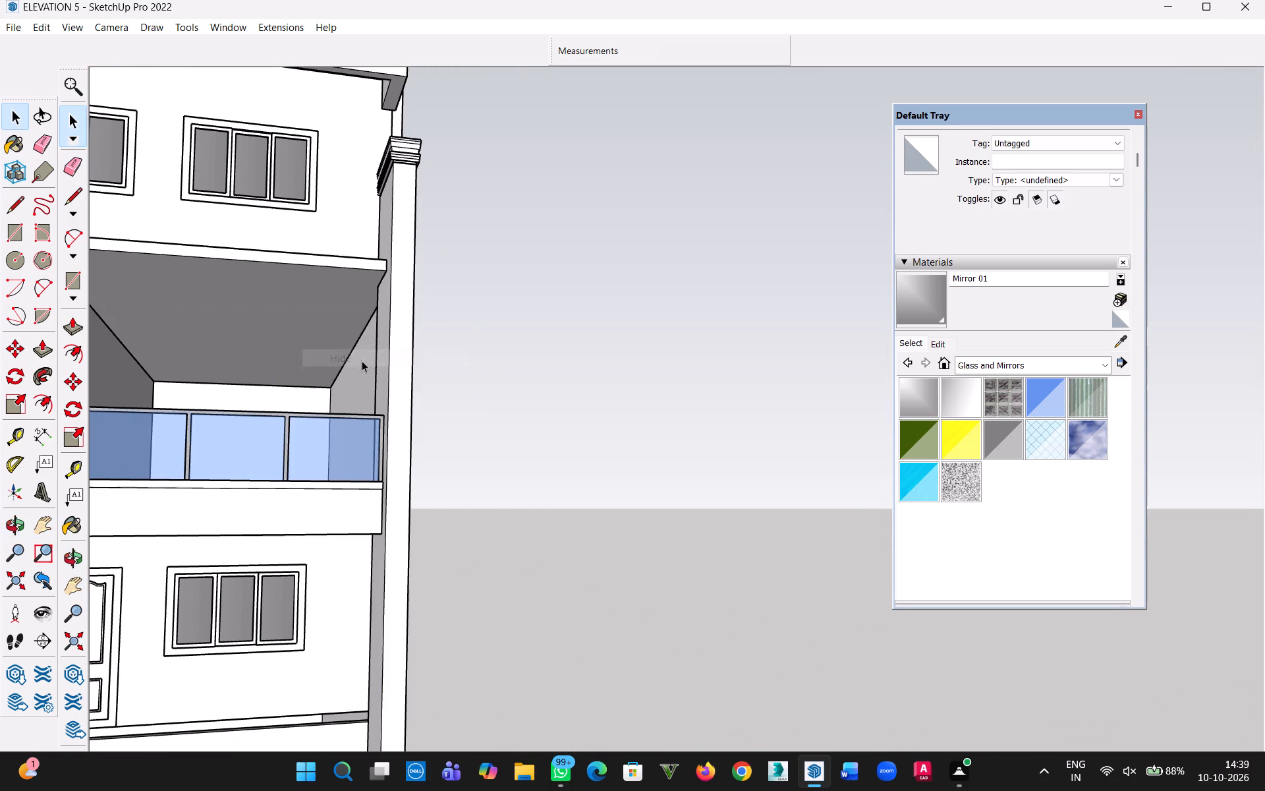
Open the shorter column's group for editing.
{"action": "middle_click_drag", "start_coordinate": [403, 385], "coordinate": [563, 570]}
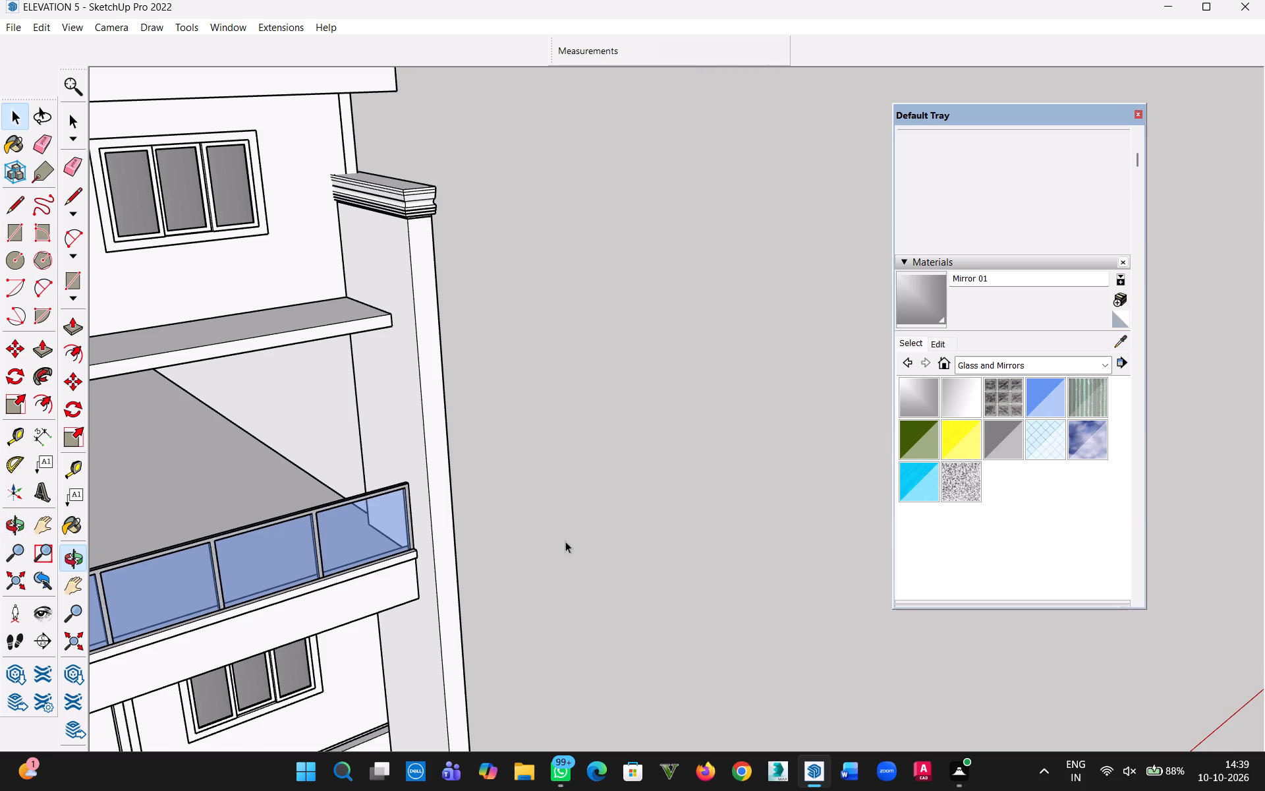
{"action": "left_click", "coordinate": [399, 440]}
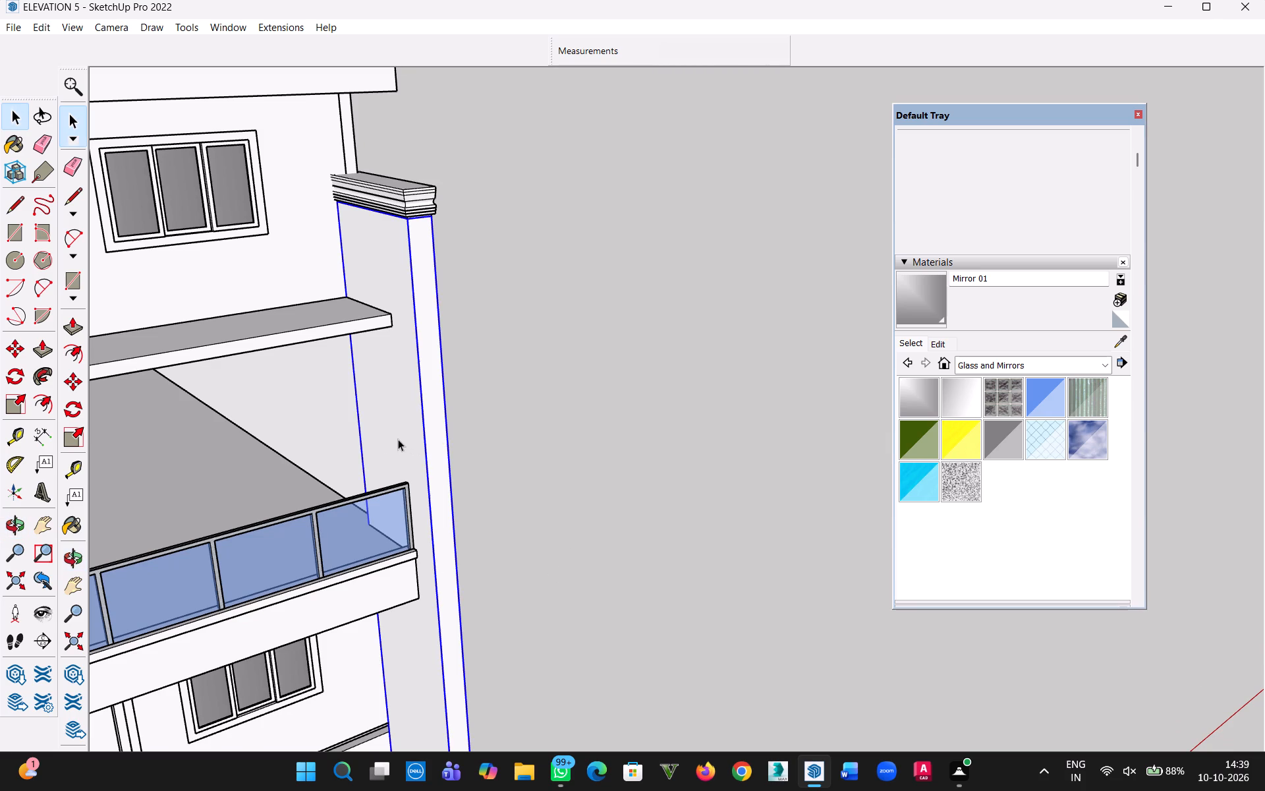
{"action": "double_click", "coordinate": [398, 439]}
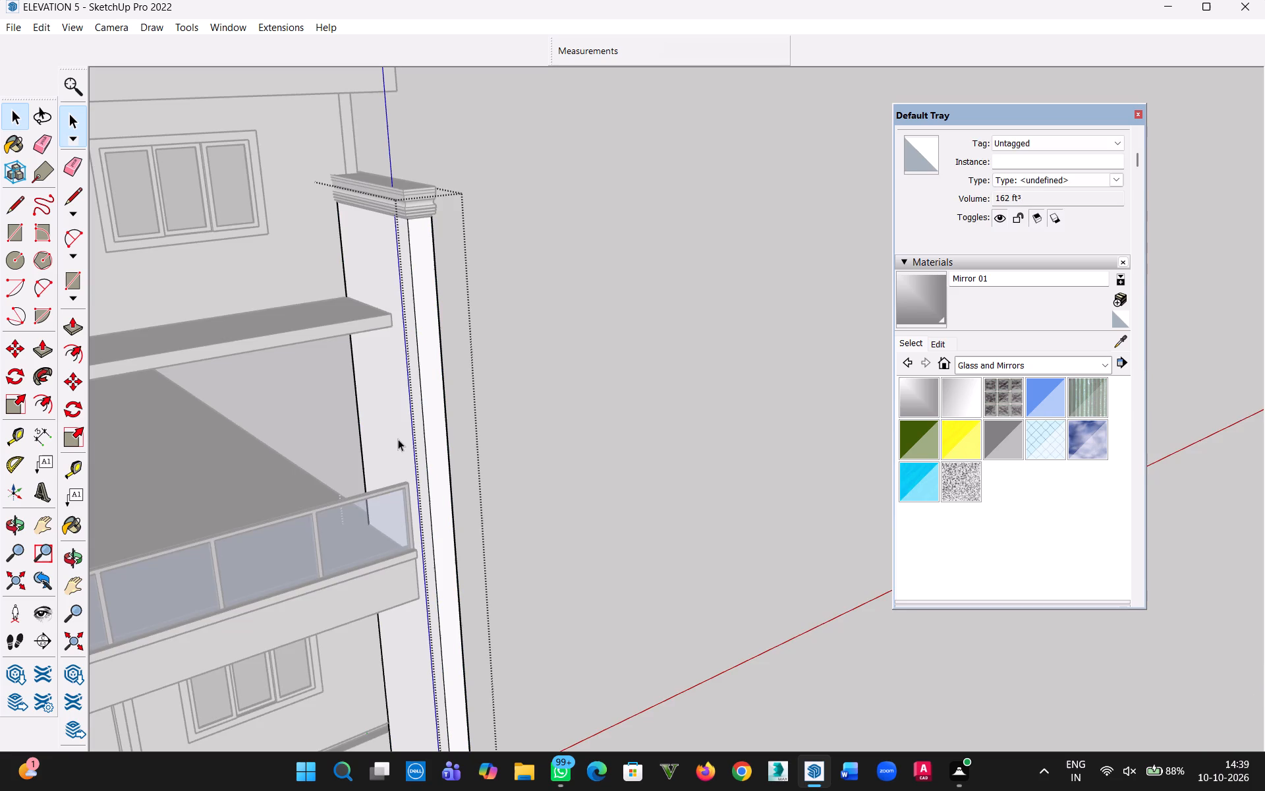
{"action": "left_click", "coordinate": [334, 316]}
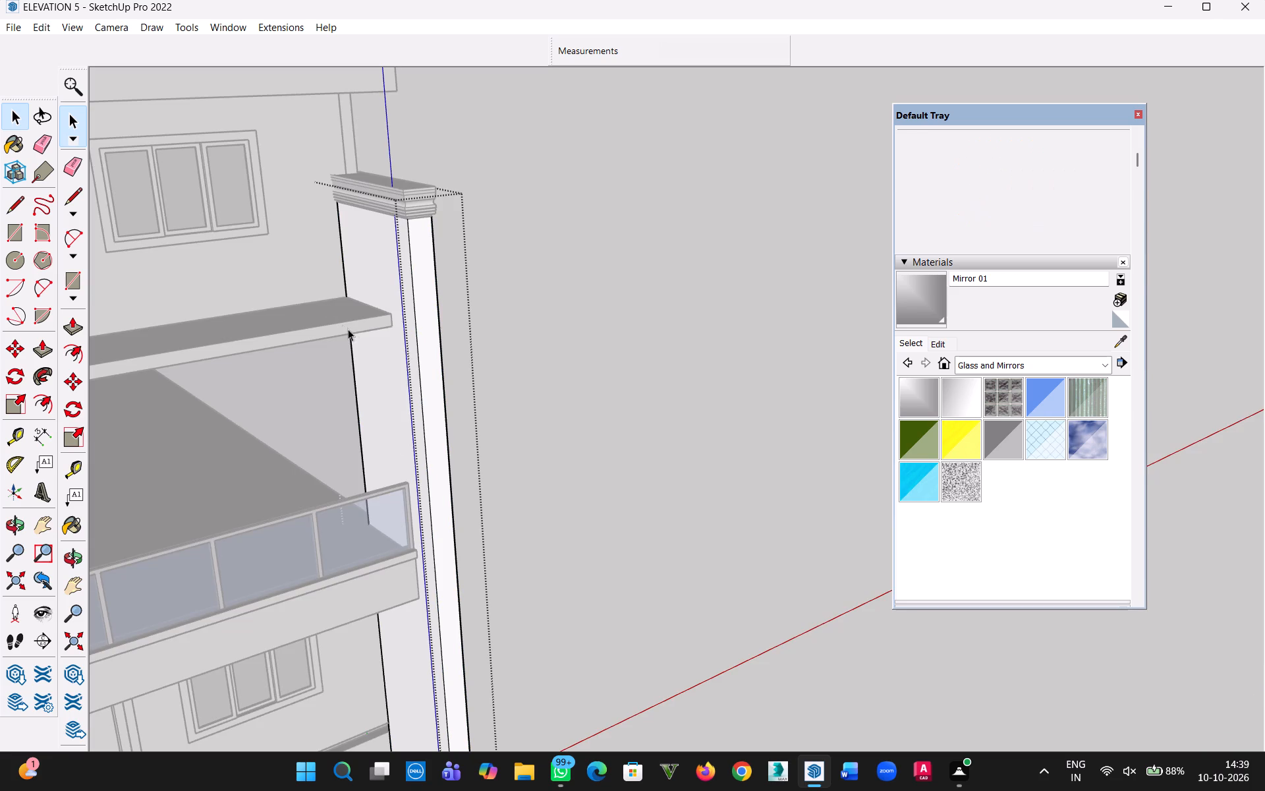
Copy the shorter column's front and side bottom edges 27' up to beneath the capital, dividing the height into 13 equal parts.
{"action": "middle_click_drag", "start_coordinate": [490, 354], "coordinate": [555, 84]}
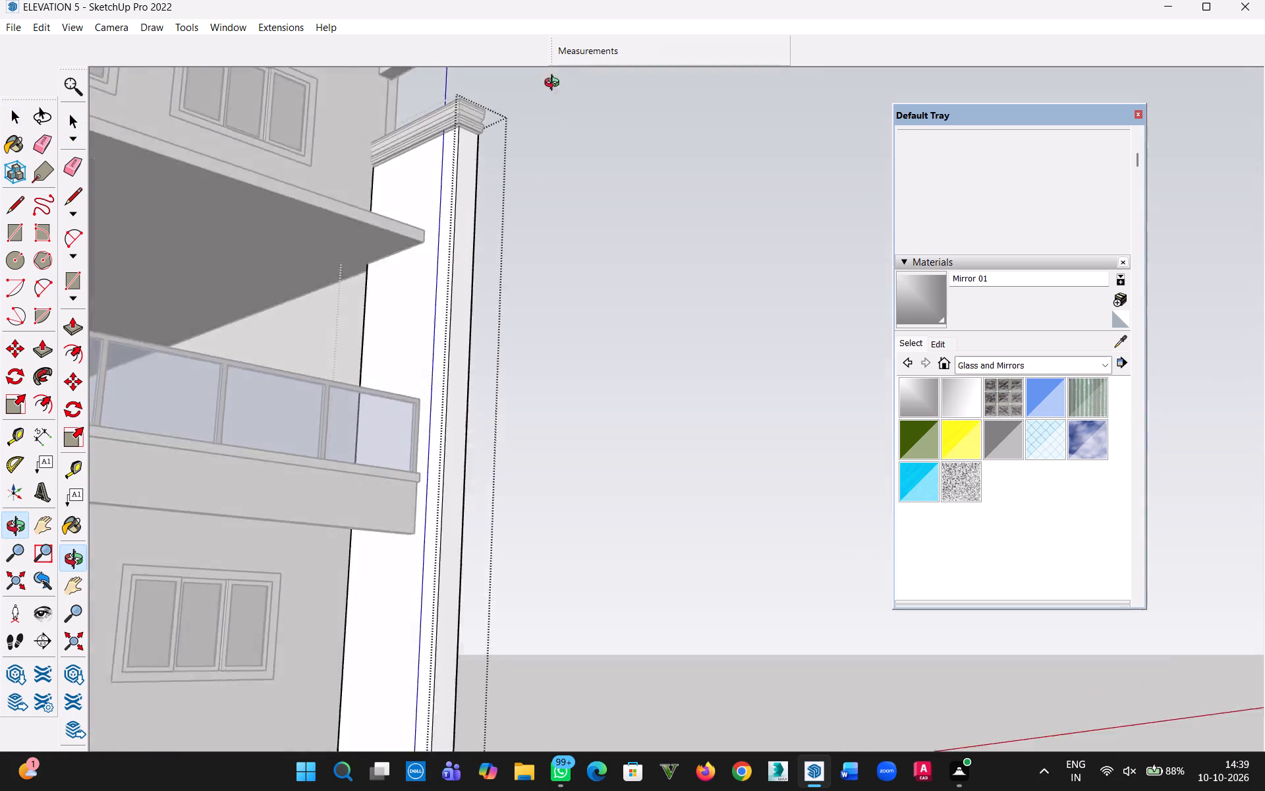
{"action": "middle_click_drag", "start_coordinate": [555, 84], "coordinate": [478, 502]}
{"action": "scroll", "coordinate": [424, 524], "scroll_direction": "down", "scroll_amount": 4}
{"action": "key", "text": "h"}
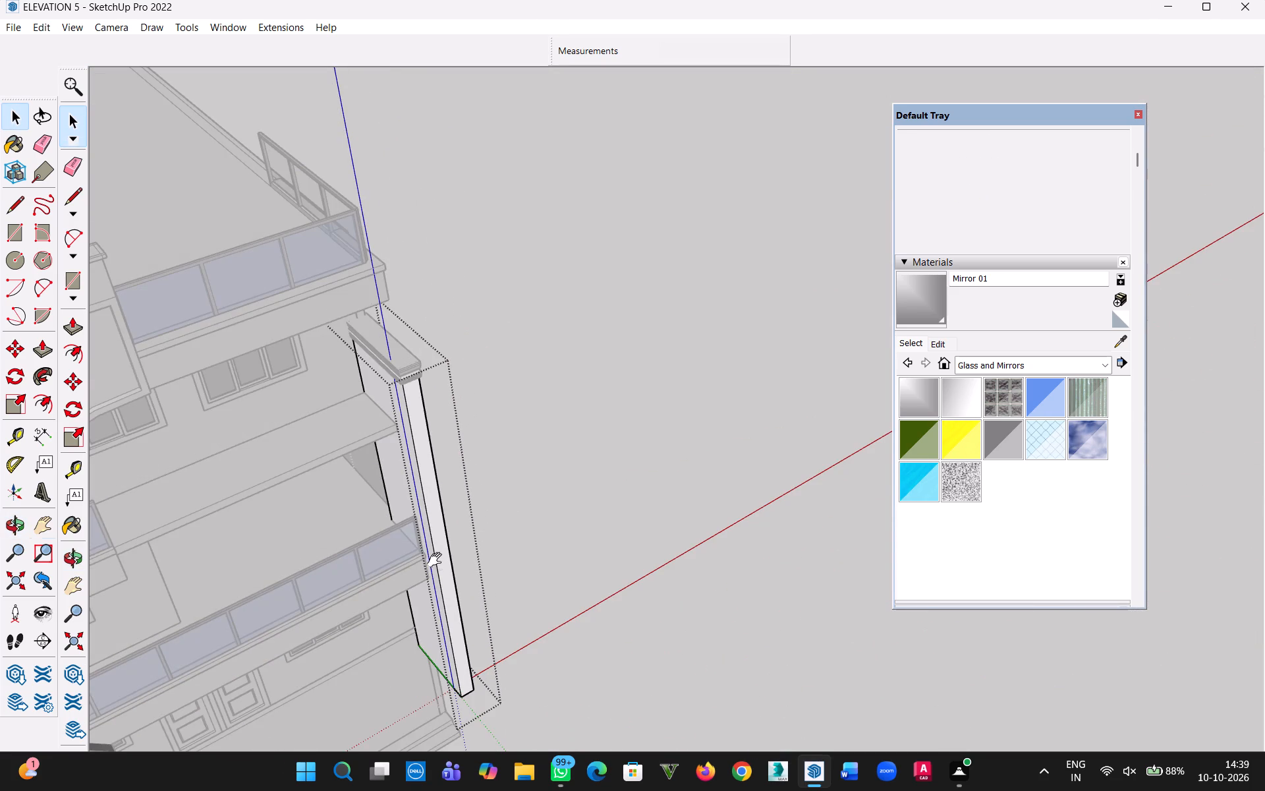
{"action": "left_click_drag", "start_coordinate": [437, 560], "coordinate": [441, 349]}
{"action": "scroll", "coordinate": [450, 483], "scroll_direction": "up", "scroll_amount": 12}
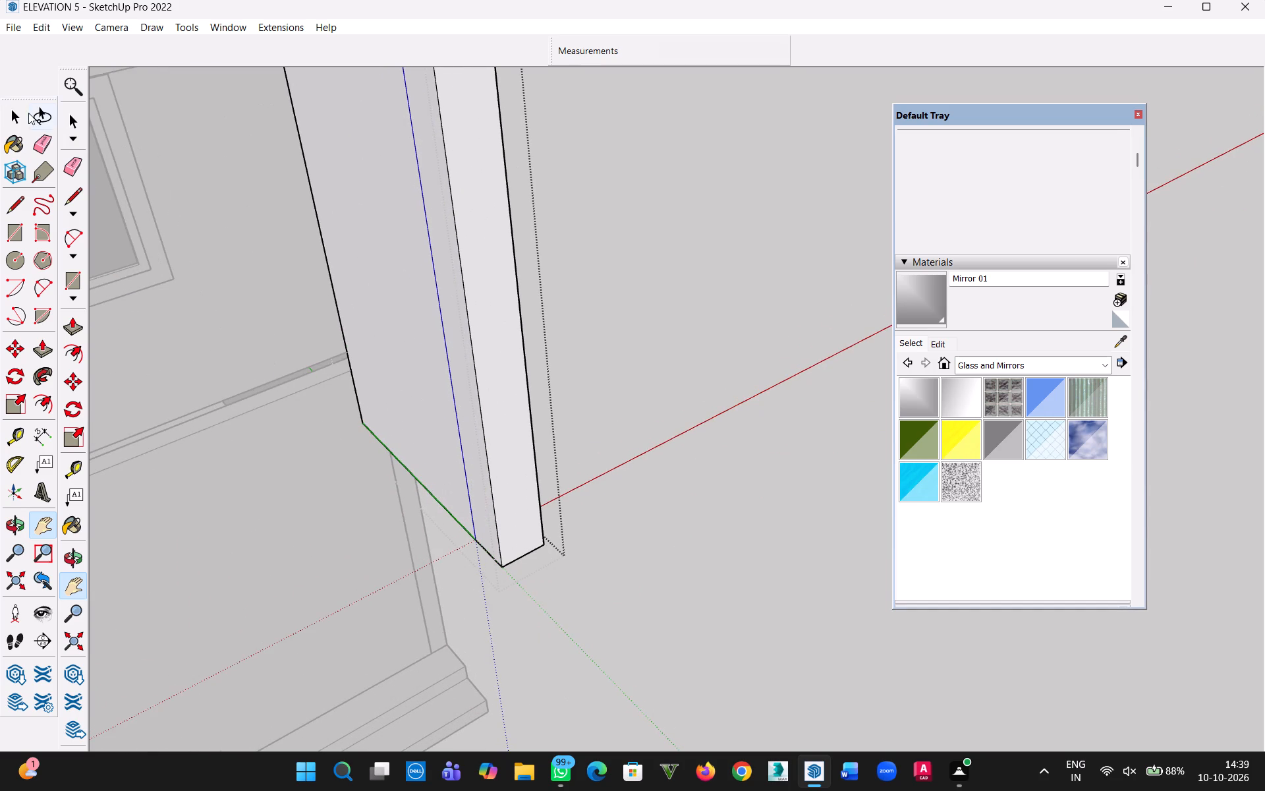
{"action": "left_click", "coordinate": [17, 109]}
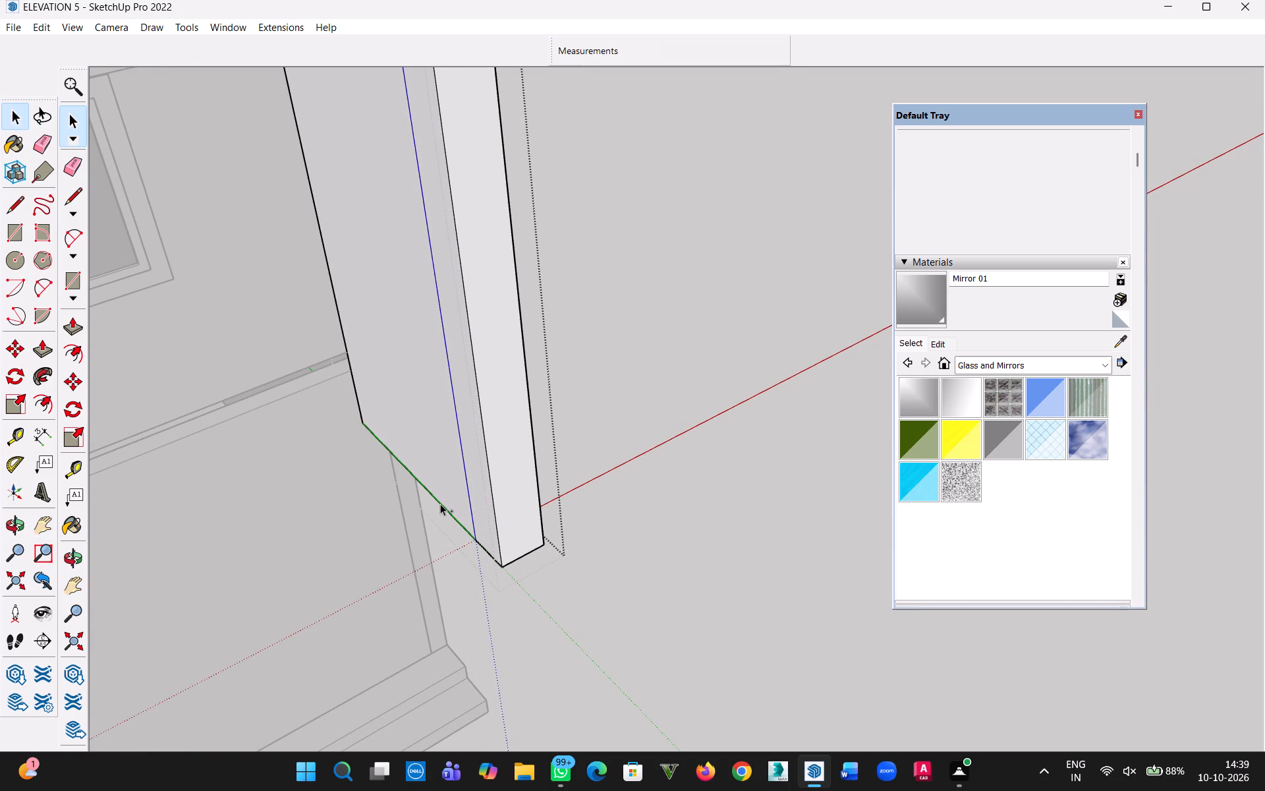
{"action": "left_click", "coordinate": [440, 504], "text": "ctrl"}
{"action": "left_click", "coordinate": [524, 556], "text": "ctrl"}
{"action": "middle_click_drag", "start_coordinate": [614, 540], "coordinate": [136, 543]}
{"action": "scroll", "coordinate": [524, 367], "scroll_direction": "up", "scroll_amount": 5}
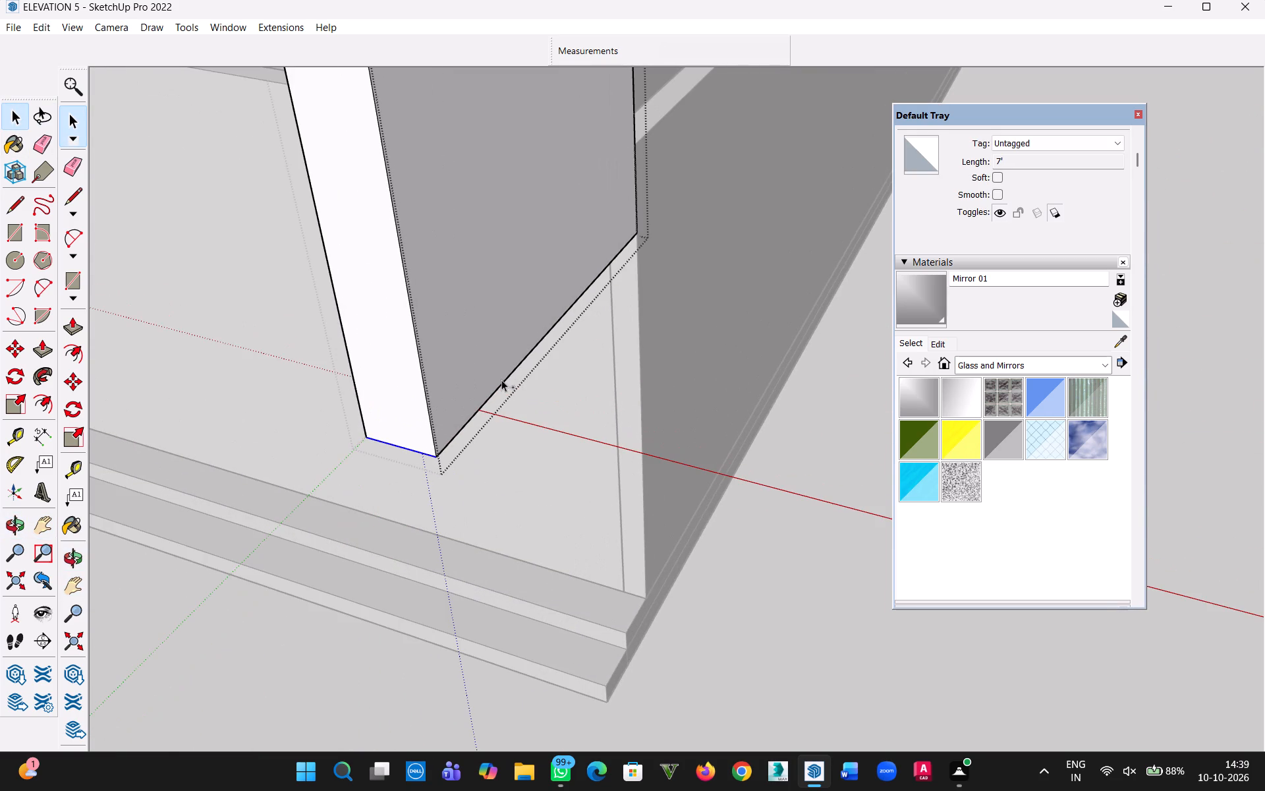
{"action": "left_click", "coordinate": [502, 384], "text": "ctrl"}
{"action": "scroll", "coordinate": [503, 407], "scroll_direction": "down", "scroll_amount": 9, "text": "ctrl"}
{"action": "key", "text": "m"}
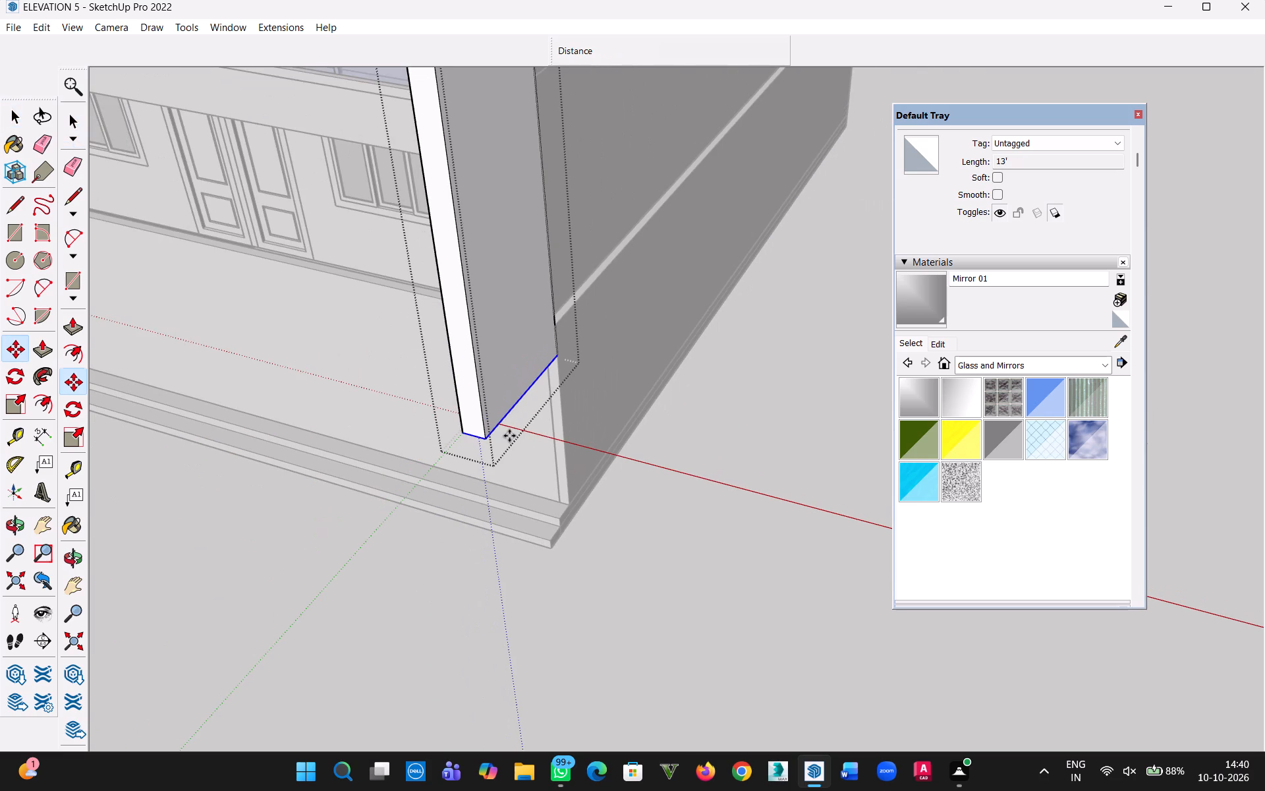
{"action": "left_click", "coordinate": [473, 436]}
{"action": "key", "text": "h"}
{"action": "left_click_drag", "start_coordinate": [474, 326], "coordinate": [601, 789]}
{"action": "key", "text": "Escape"}
{"action": "middle_click_drag", "start_coordinate": [542, 290], "coordinate": [547, 284]}
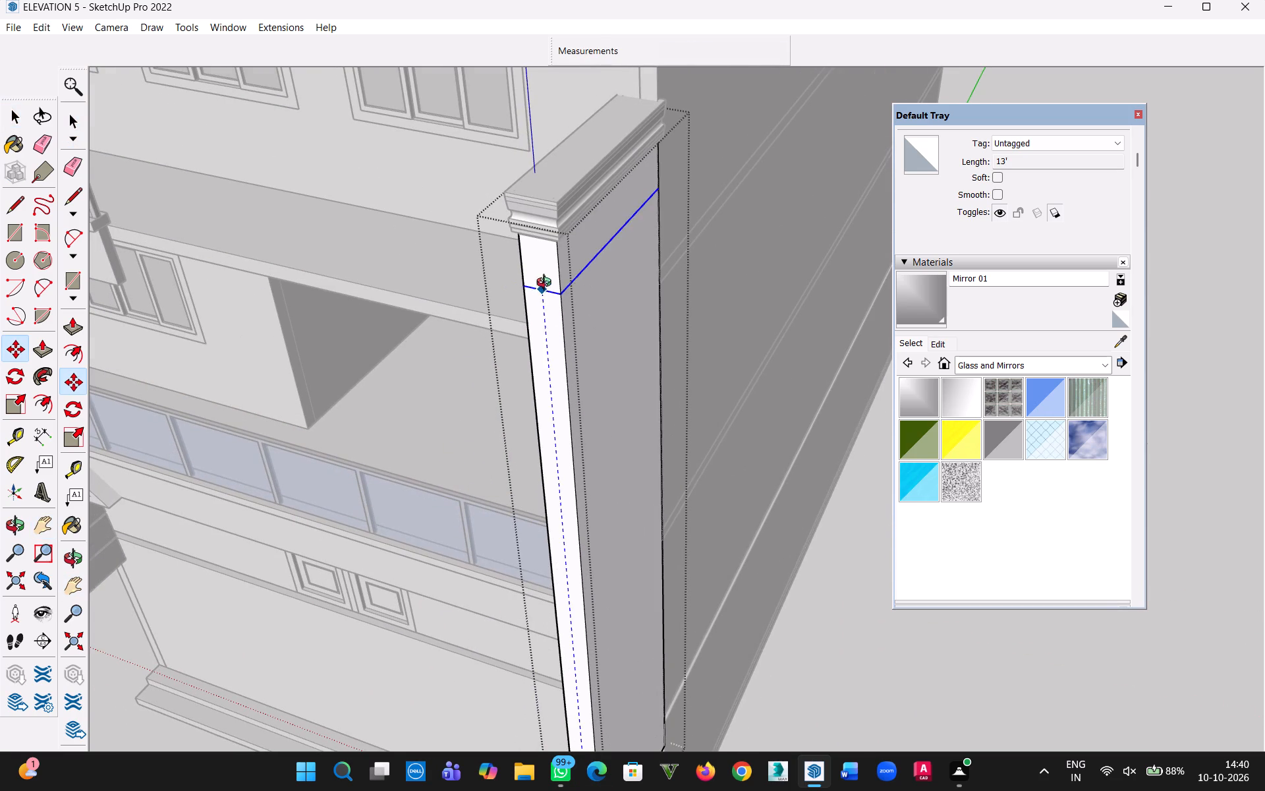
{"action": "middle_click_drag", "start_coordinate": [547, 284], "coordinate": [547, 150]}
{"action": "key", "text": "h"}
{"action": "left_click_drag", "start_coordinate": [549, 160], "coordinate": [519, 465]}
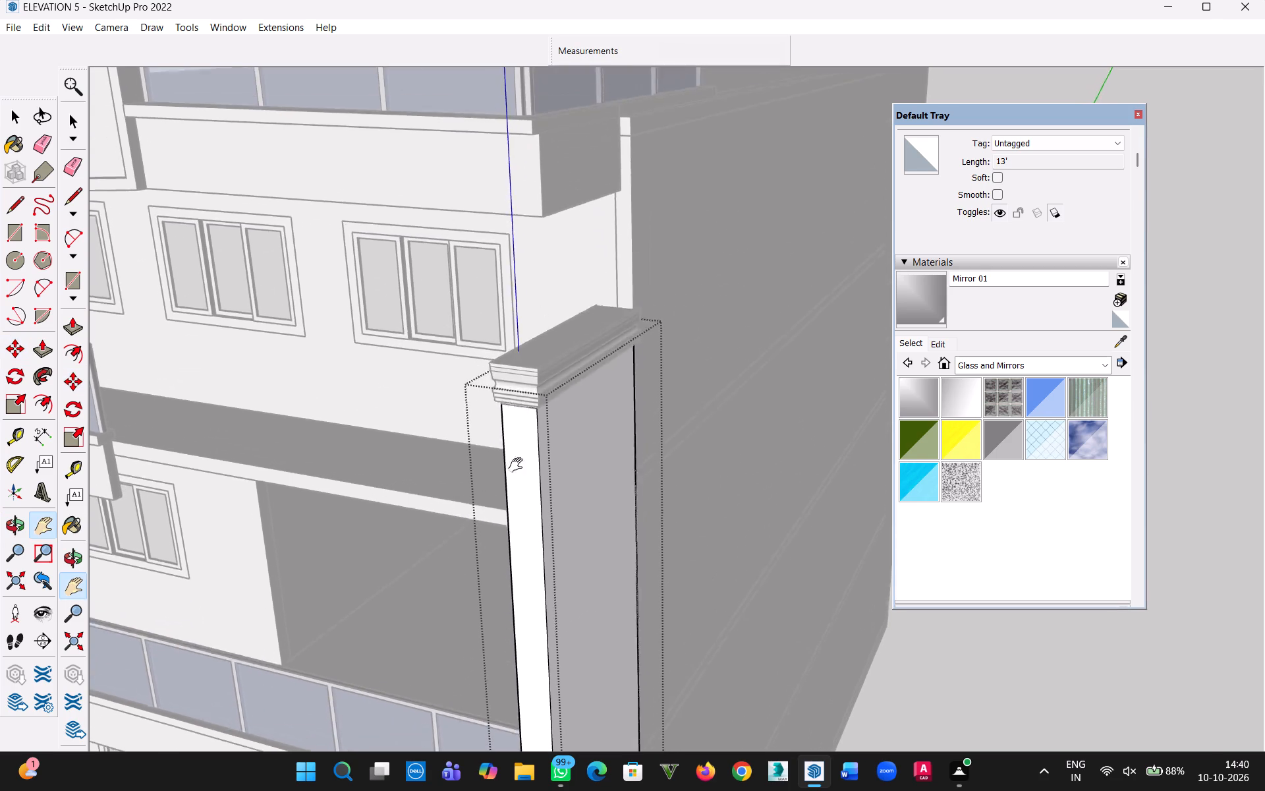
{"action": "left_click_drag", "start_coordinate": [519, 465], "coordinate": [513, 568]}
{"action": "middle_click_drag", "start_coordinate": [522, 527], "coordinate": [542, 315]}
{"action": "key", "text": "Escape"}
{"action": "scroll", "coordinate": [529, 376], "scroll_direction": "up", "scroll_amount": 4}
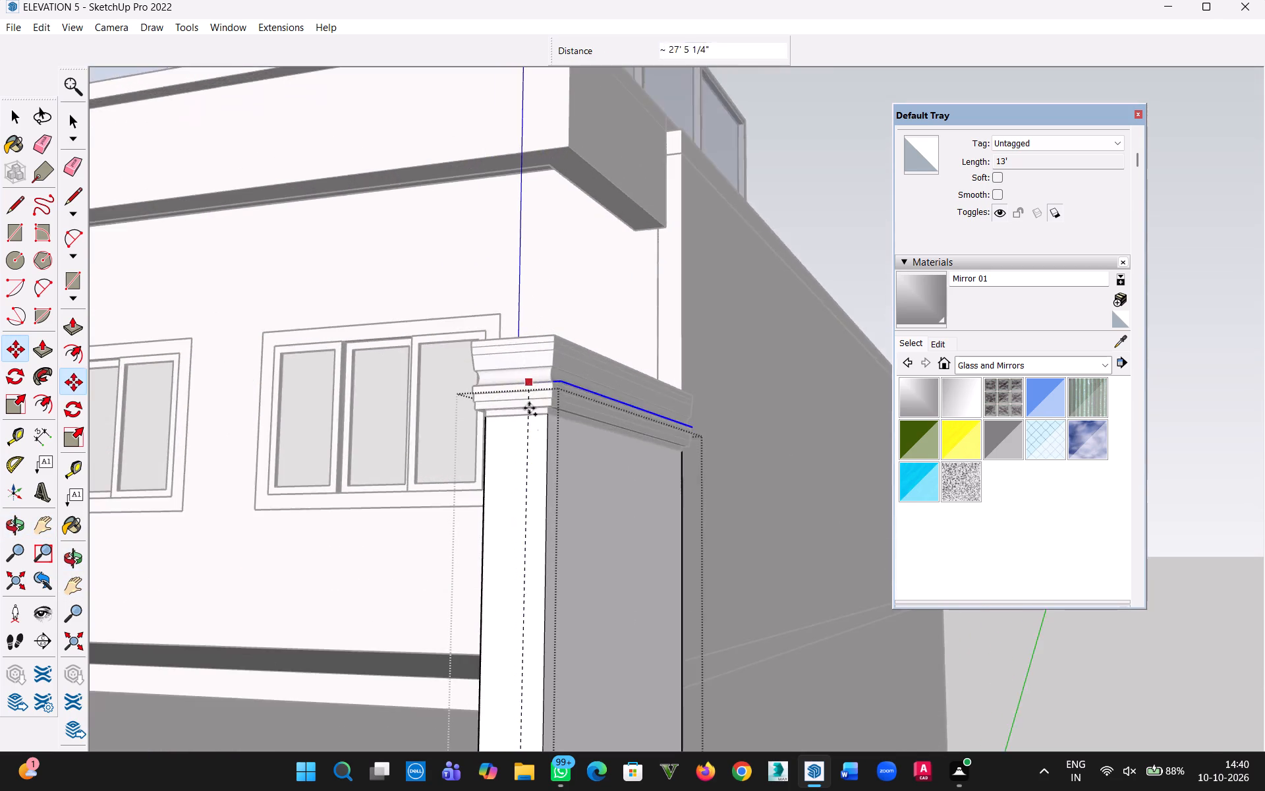
{"action": "scroll", "coordinate": [529, 408], "scroll_direction": "up", "scroll_amount": 9}
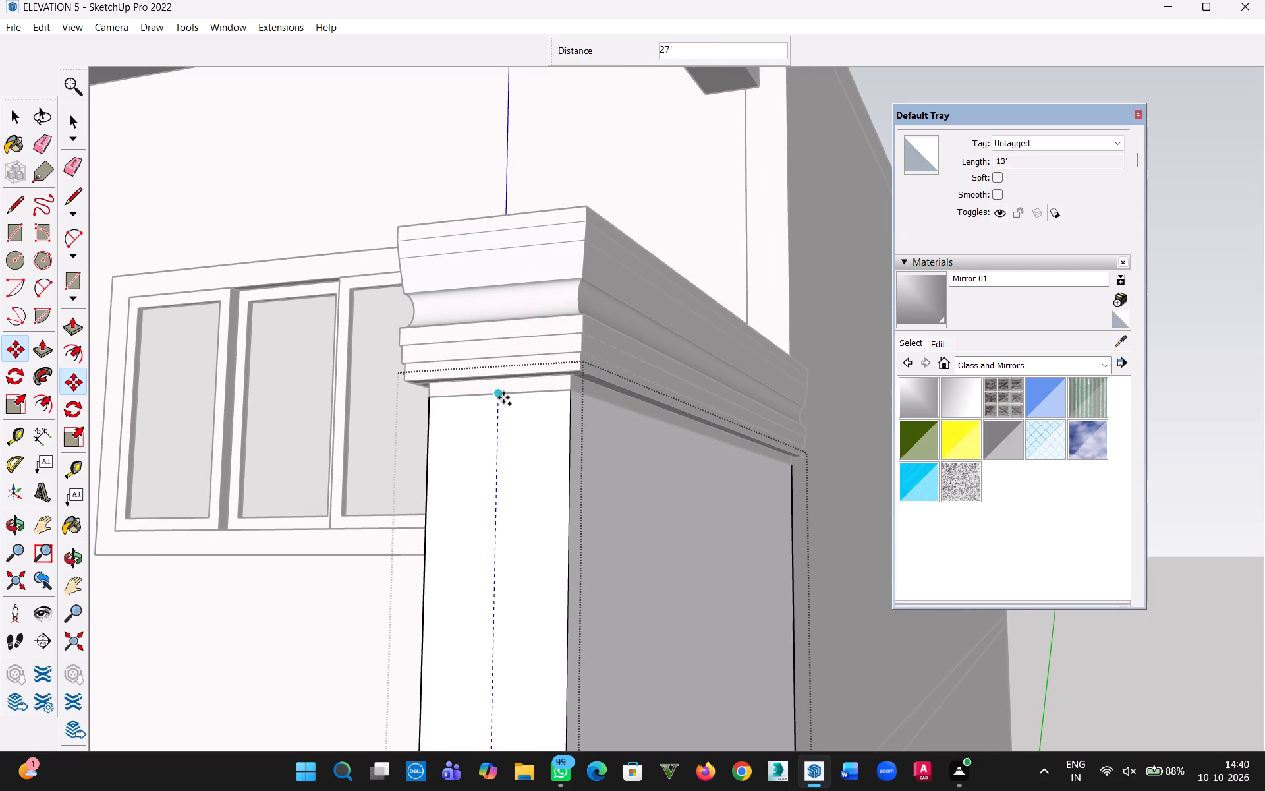
{"action": "left_click", "coordinate": [503, 397]}
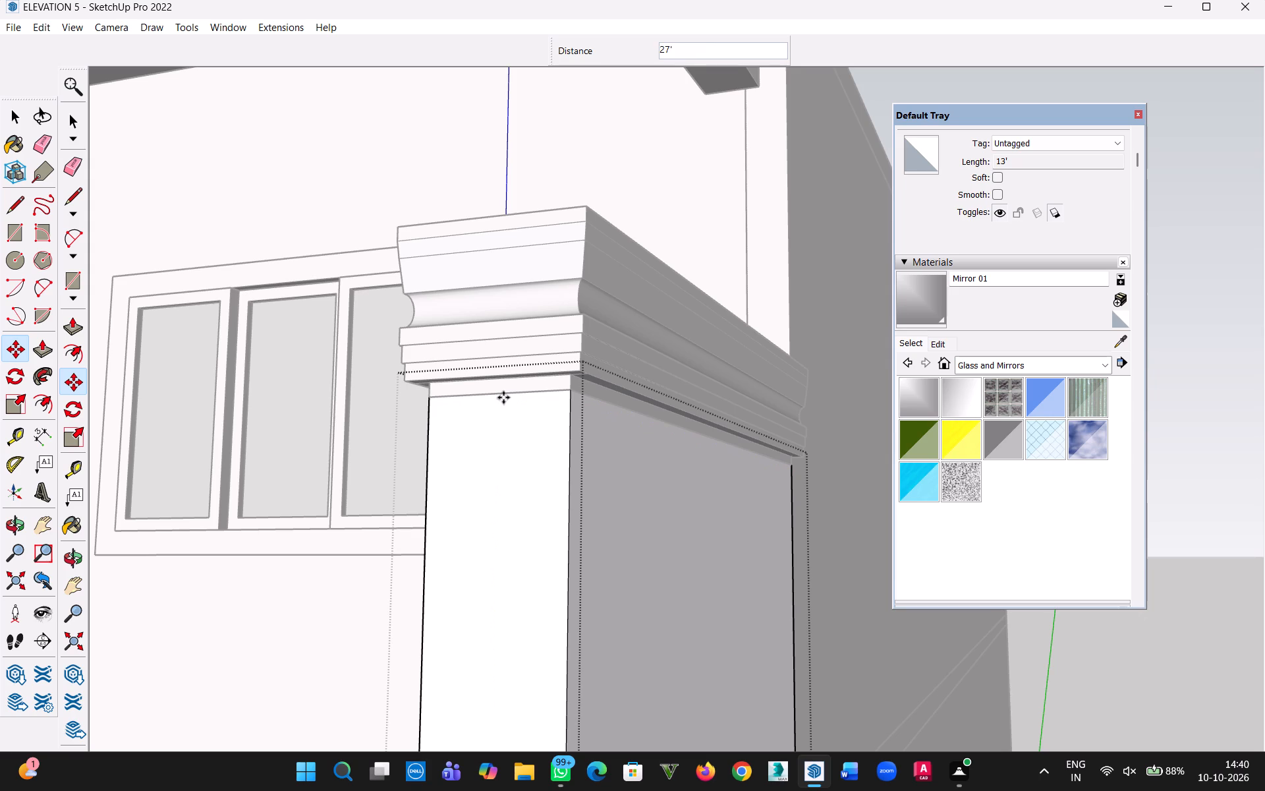
{"action": "key", "text": "slash"}
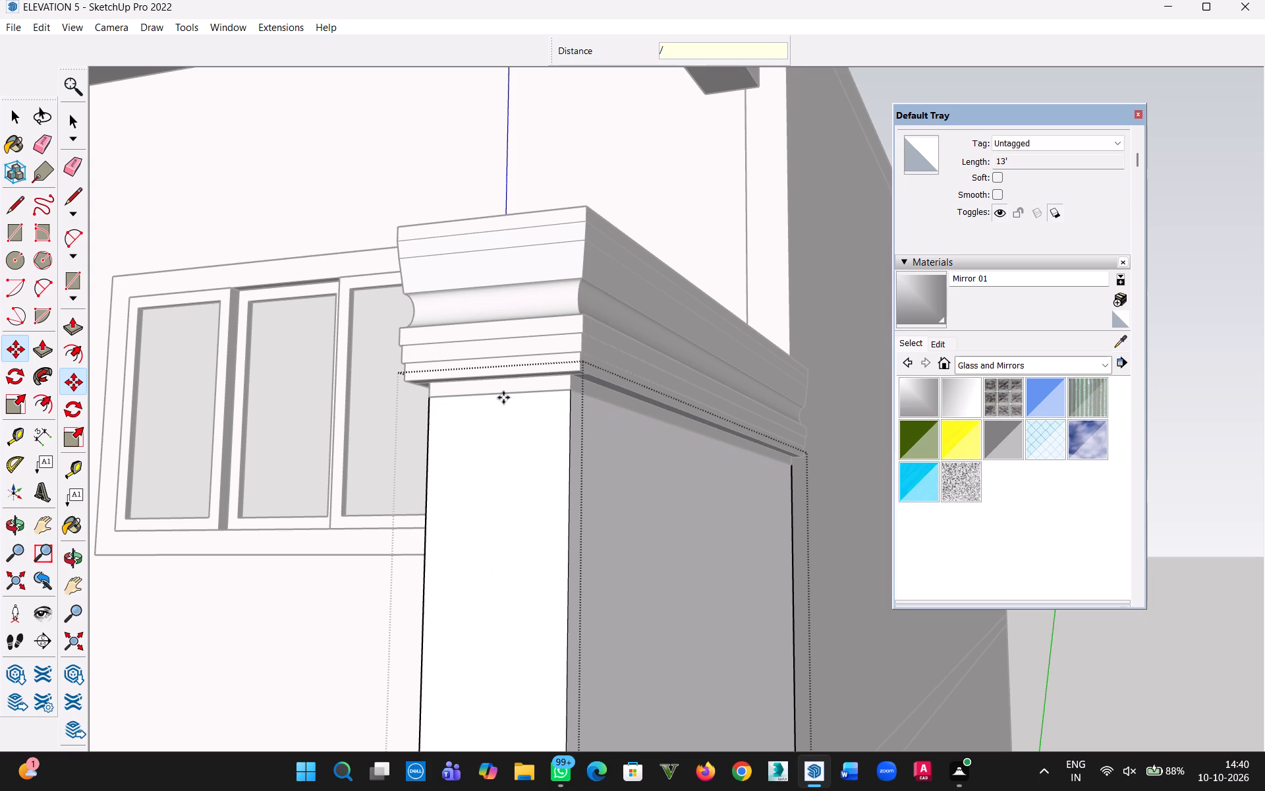
{"action": "type", "text": "13"}
{"action": "key", "text": "shift+Return"}
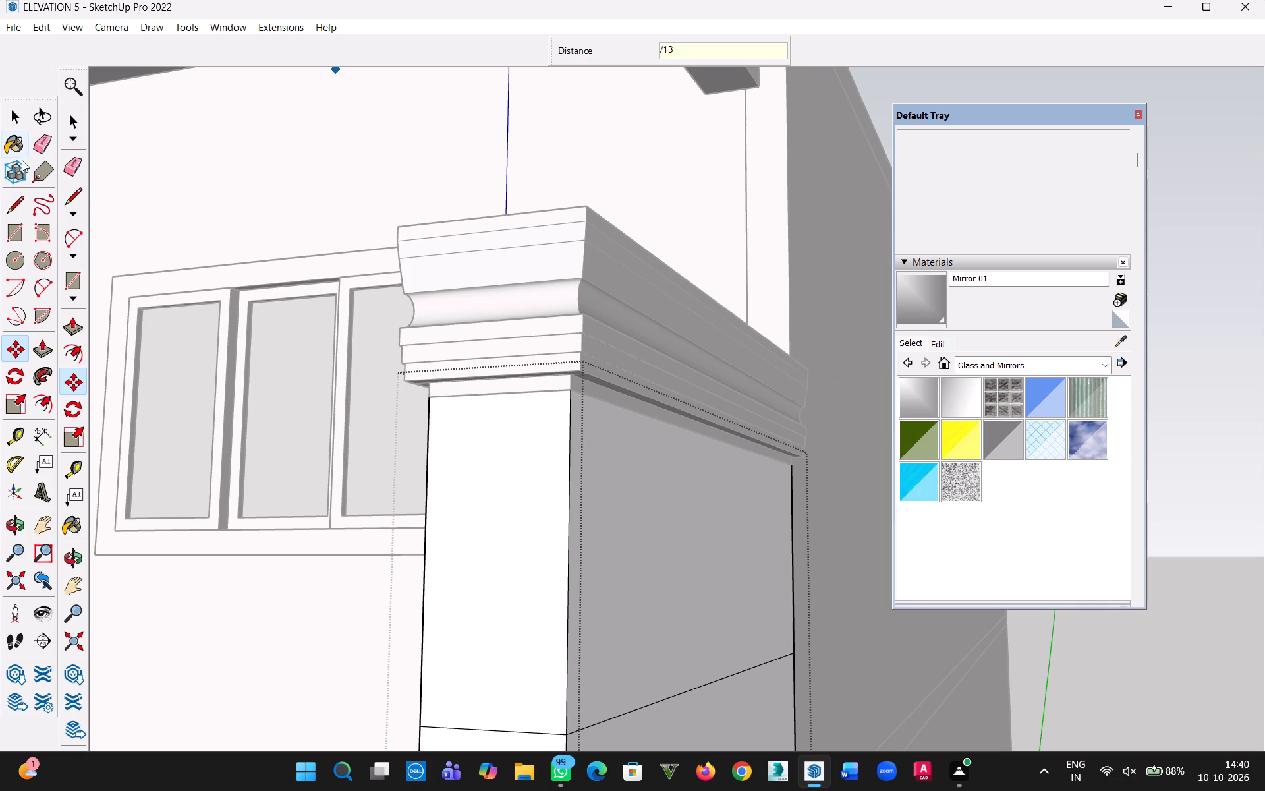
Select all twelve horizontal dividing edges on the shorter column's outer side face.
{"action": "left_click", "coordinate": [22, 126]}
{"action": "scroll", "coordinate": [306, 521], "scroll_direction": "down", "scroll_amount": 4}
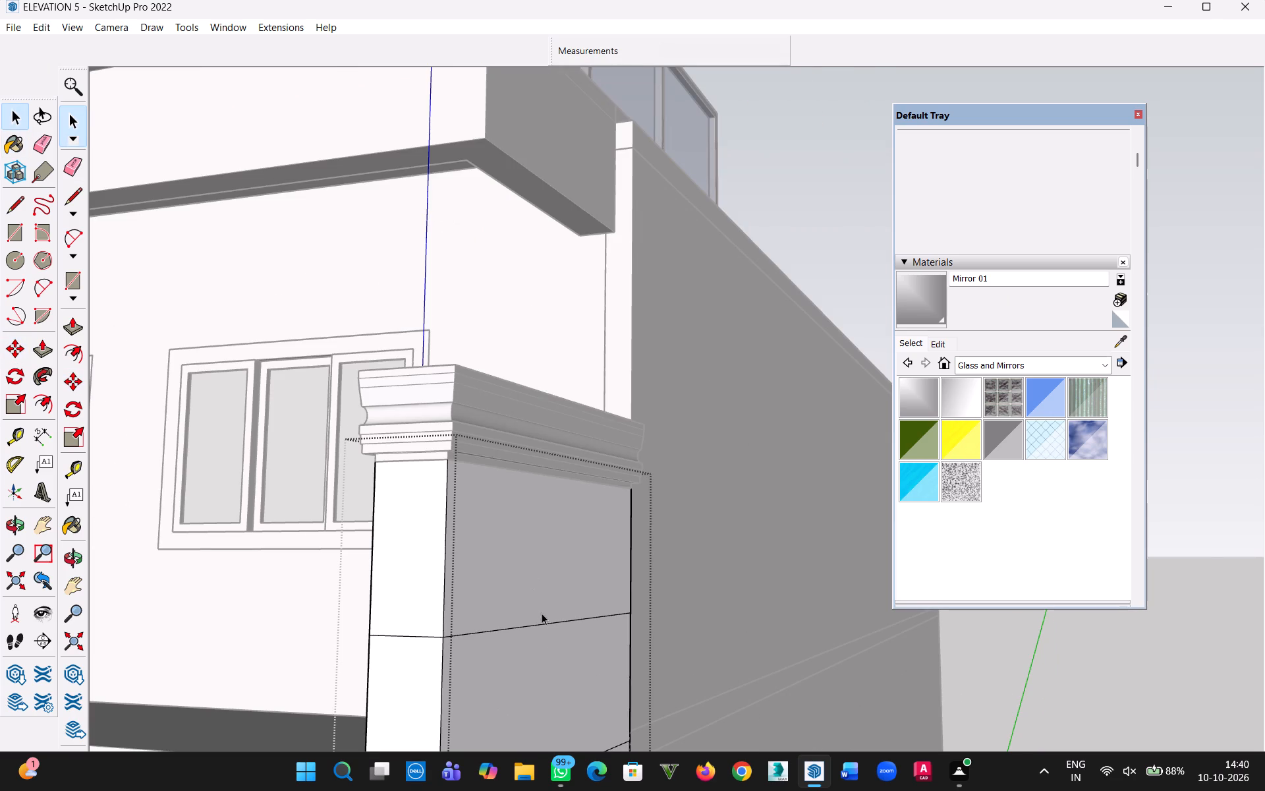
{"action": "key", "text": "h"}
{"action": "left_click_drag", "start_coordinate": [538, 637], "coordinate": [625, 354]}
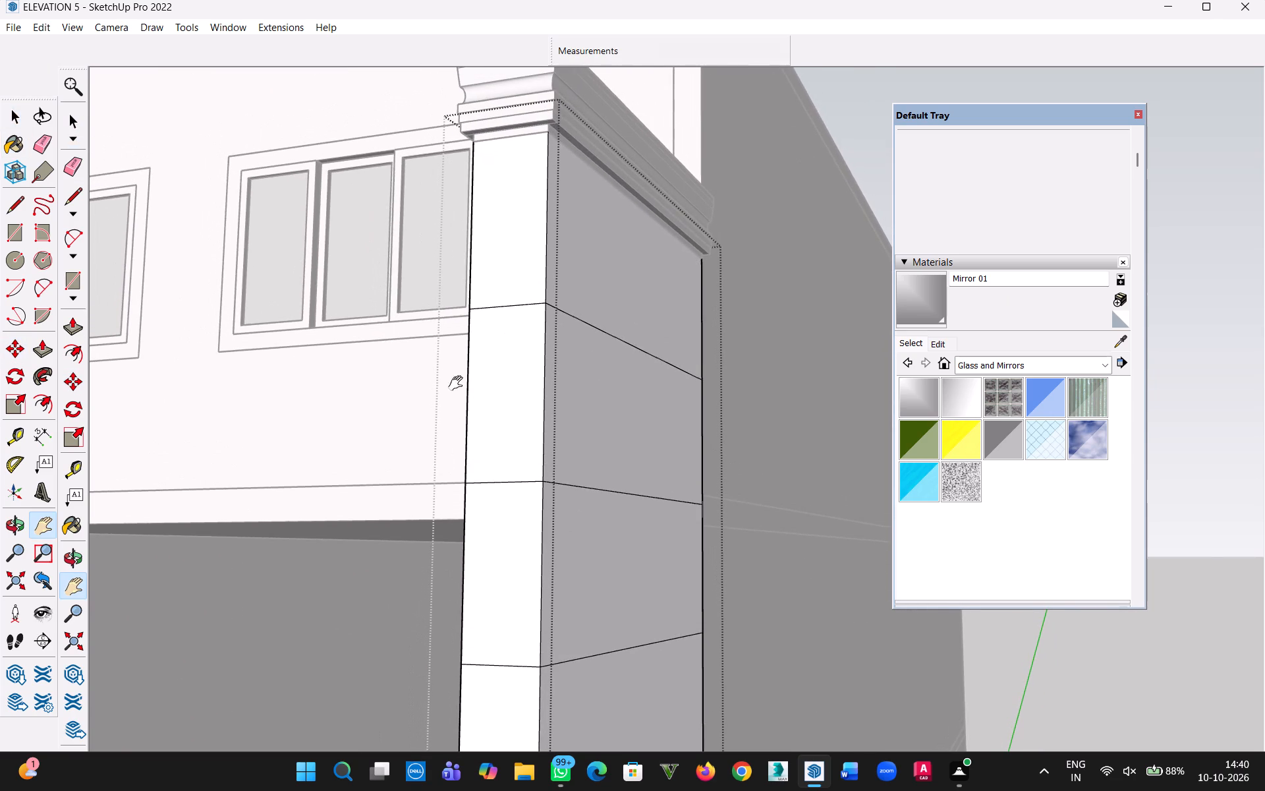
{"action": "middle_click_drag", "start_coordinate": [459, 384], "coordinate": [381, 411]}
{"action": "scroll", "coordinate": [398, 444], "scroll_direction": "down", "scroll_amount": 9}
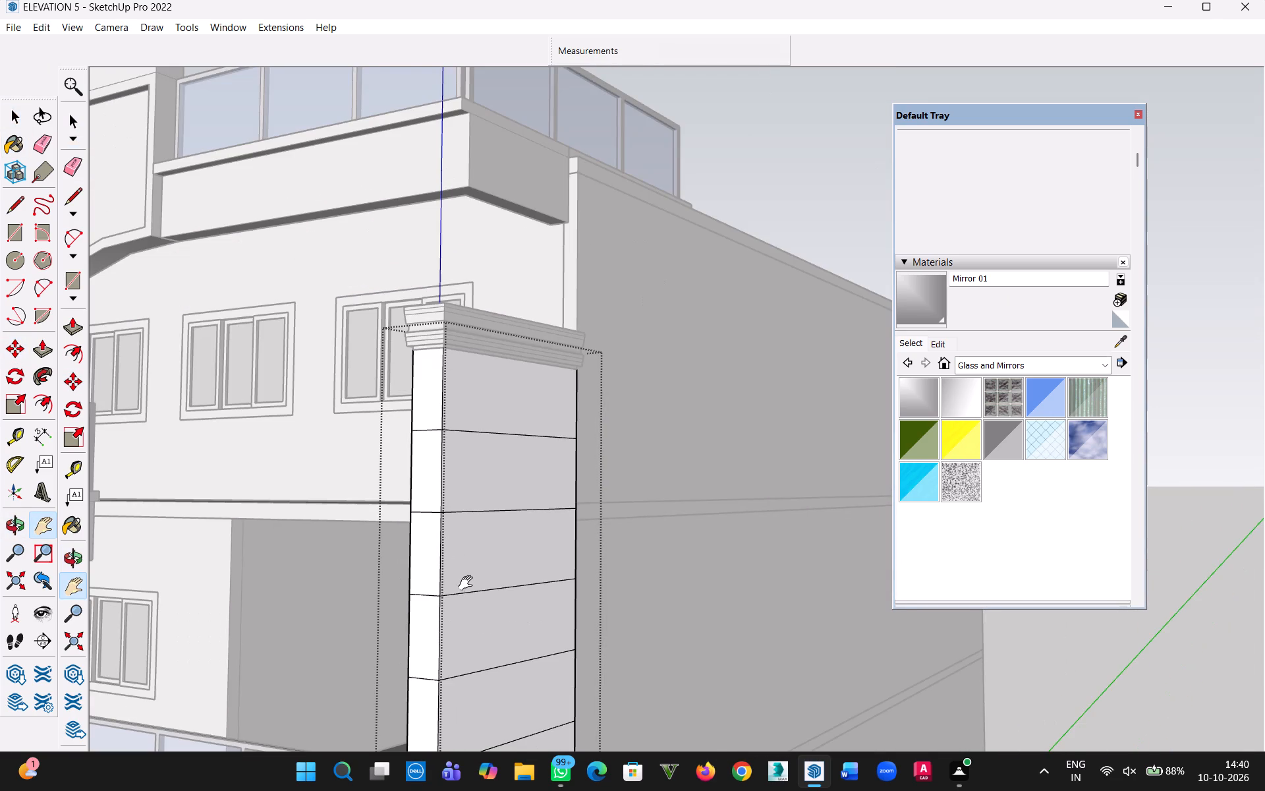
{"action": "key", "text": "h"}
{"action": "left_click_drag", "start_coordinate": [470, 587], "coordinate": [414, 305]}
{"action": "scroll", "coordinate": [409, 341], "scroll_direction": "down", "scroll_amount": 8}
{"action": "middle_click_drag", "start_coordinate": [416, 466], "coordinate": [387, 455]}
{"action": "left_click", "coordinate": [19, 126]}
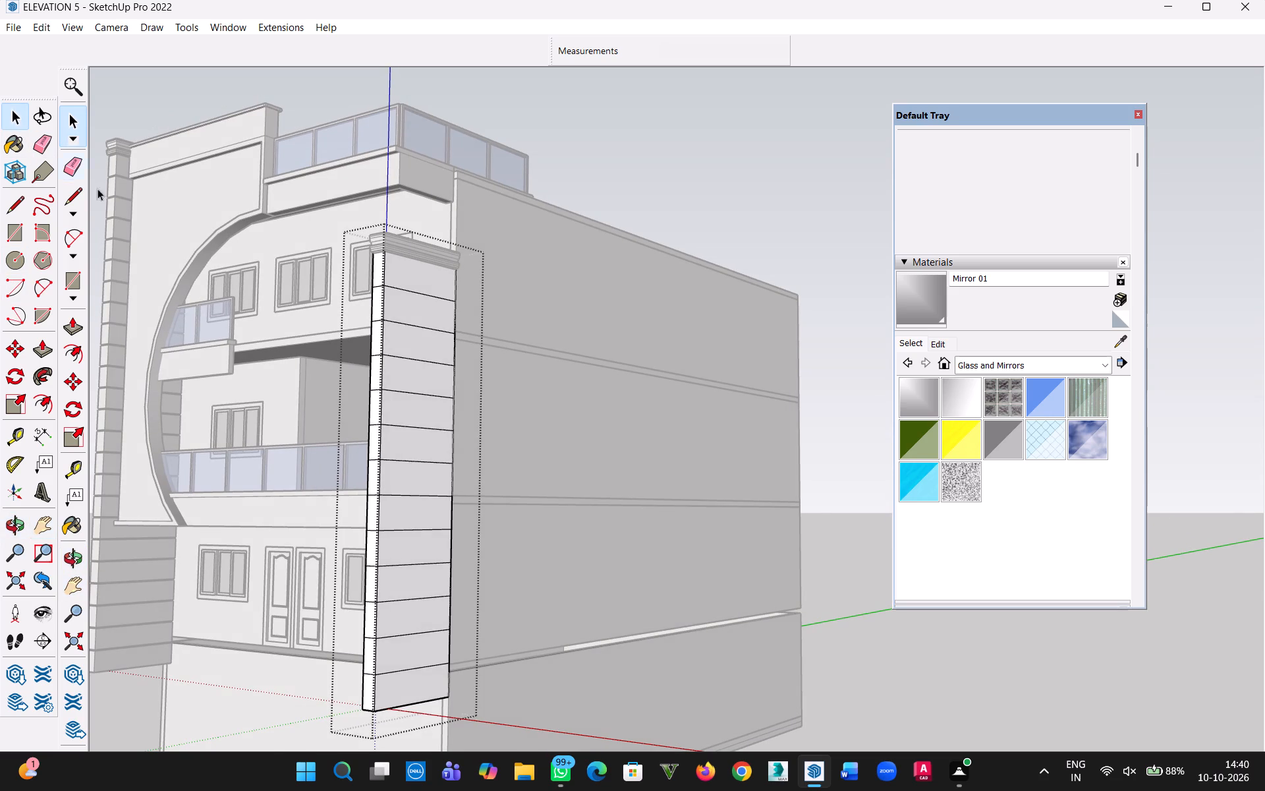
{"action": "scroll", "coordinate": [359, 310], "scroll_direction": "up", "scroll_amount": 6}
{"action": "left_click", "coordinate": [470, 284]}
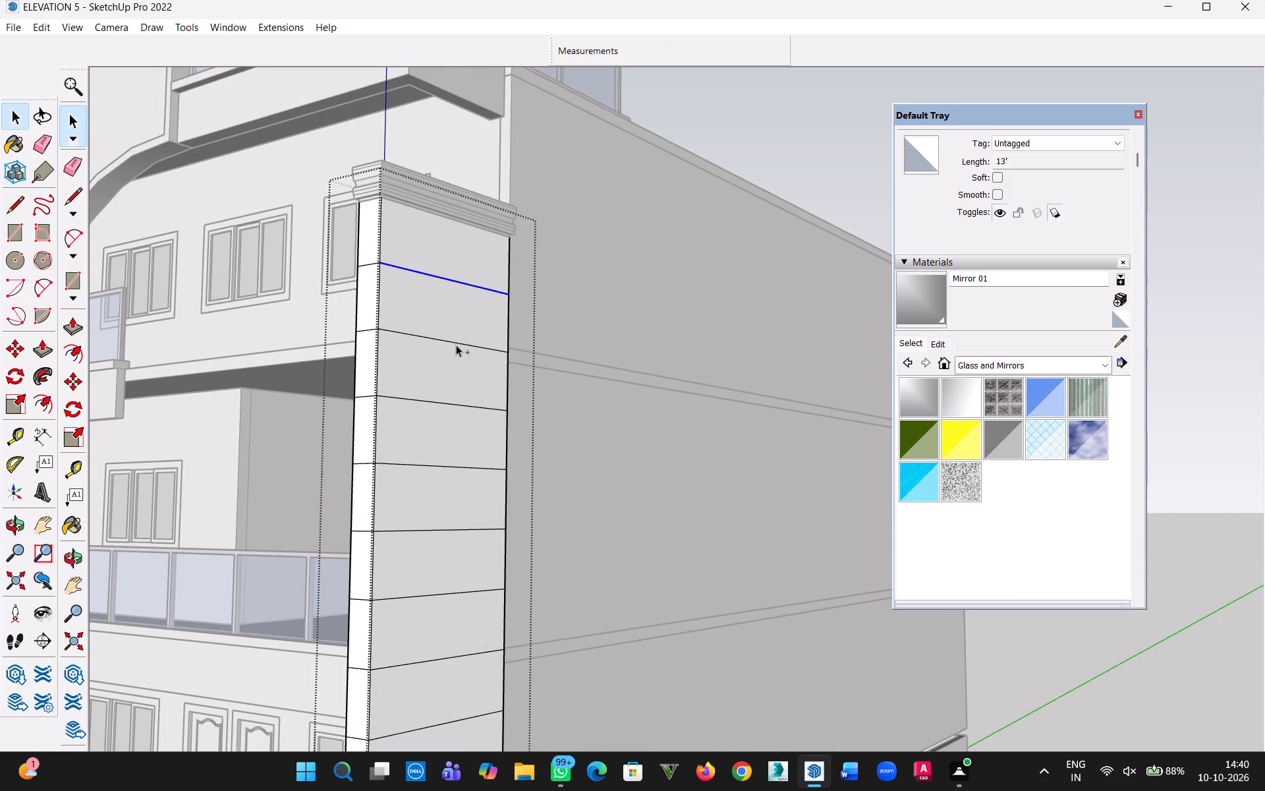
{"action": "left_click", "coordinate": [457, 343], "text": "ctrl"}
{"action": "left_click", "coordinate": [450, 403], "text": "ctrl"}
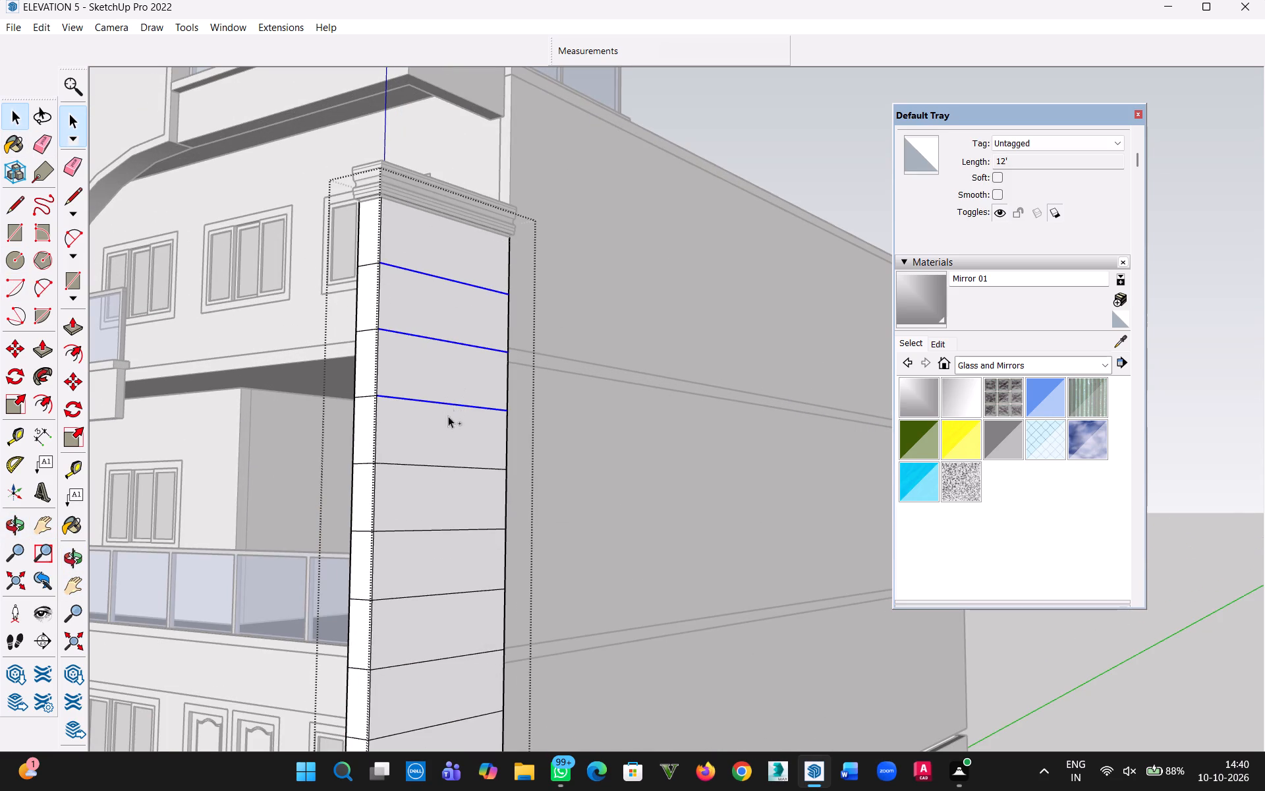
{"action": "left_click", "coordinate": [446, 467], "text": "ctrl"}
{"action": "left_click", "coordinate": [449, 531], "text": "ctrl"}
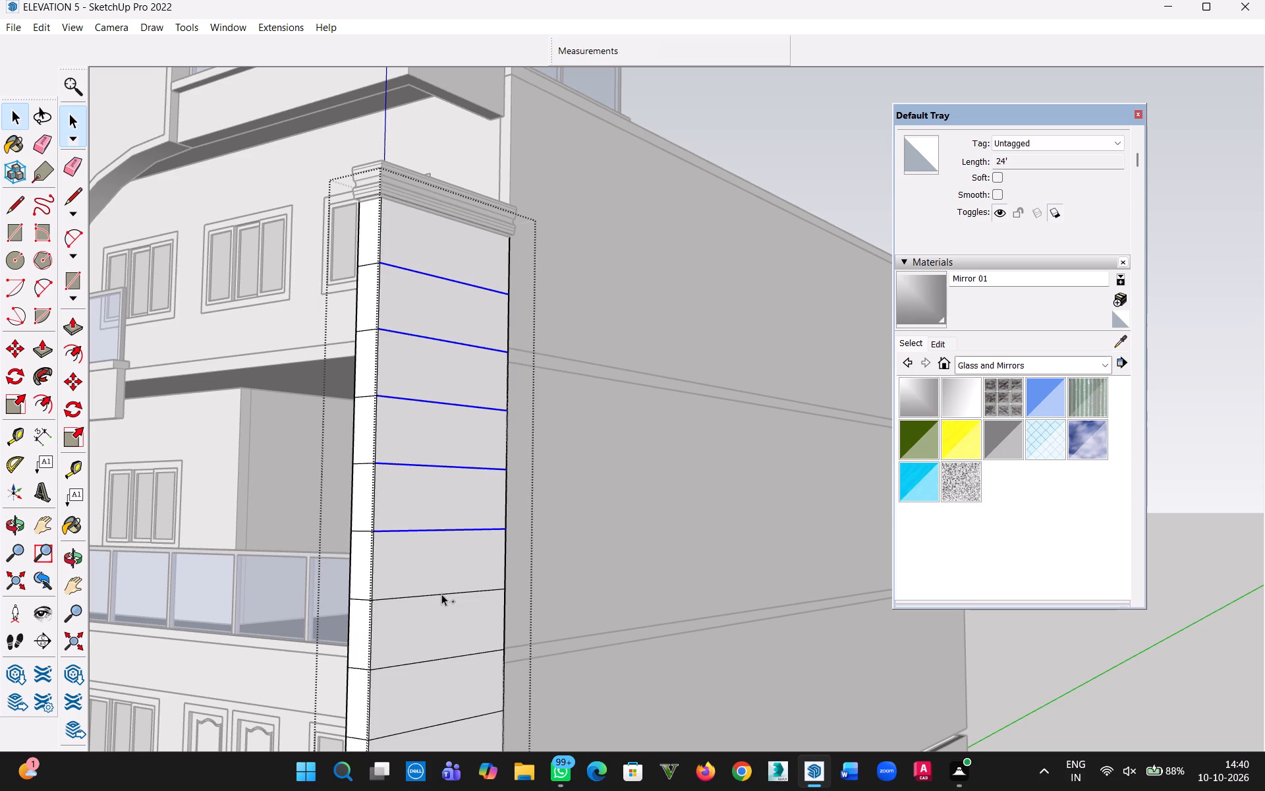
{"action": "left_click", "coordinate": [441, 594], "text": "ctrl"}
{"action": "left_click", "coordinate": [432, 660], "text": "ctrl"}
{"action": "key", "text": "h"}
{"action": "left_click_drag", "start_coordinate": [480, 674], "coordinate": [467, 585]}
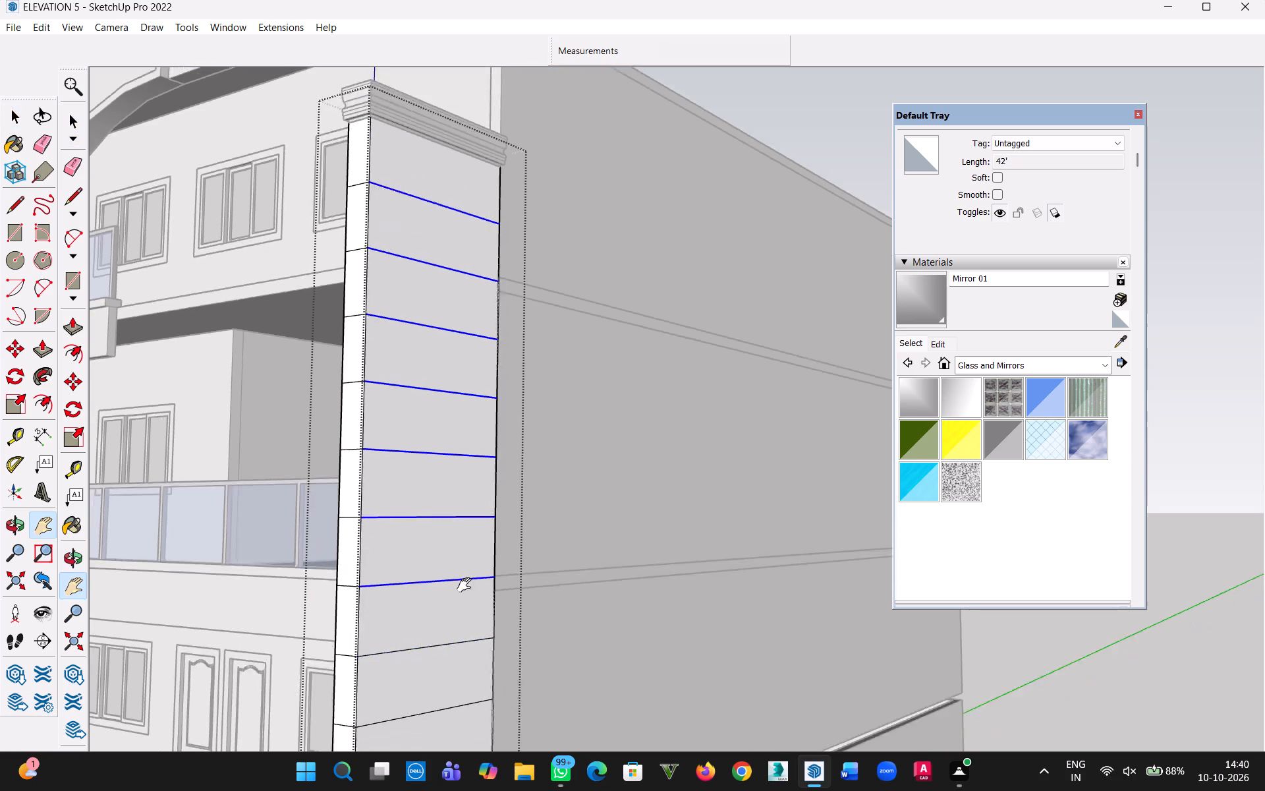
{"action": "left_click_drag", "start_coordinate": [467, 585], "coordinate": [463, 333]}
{"action": "key", "text": "Escape"}
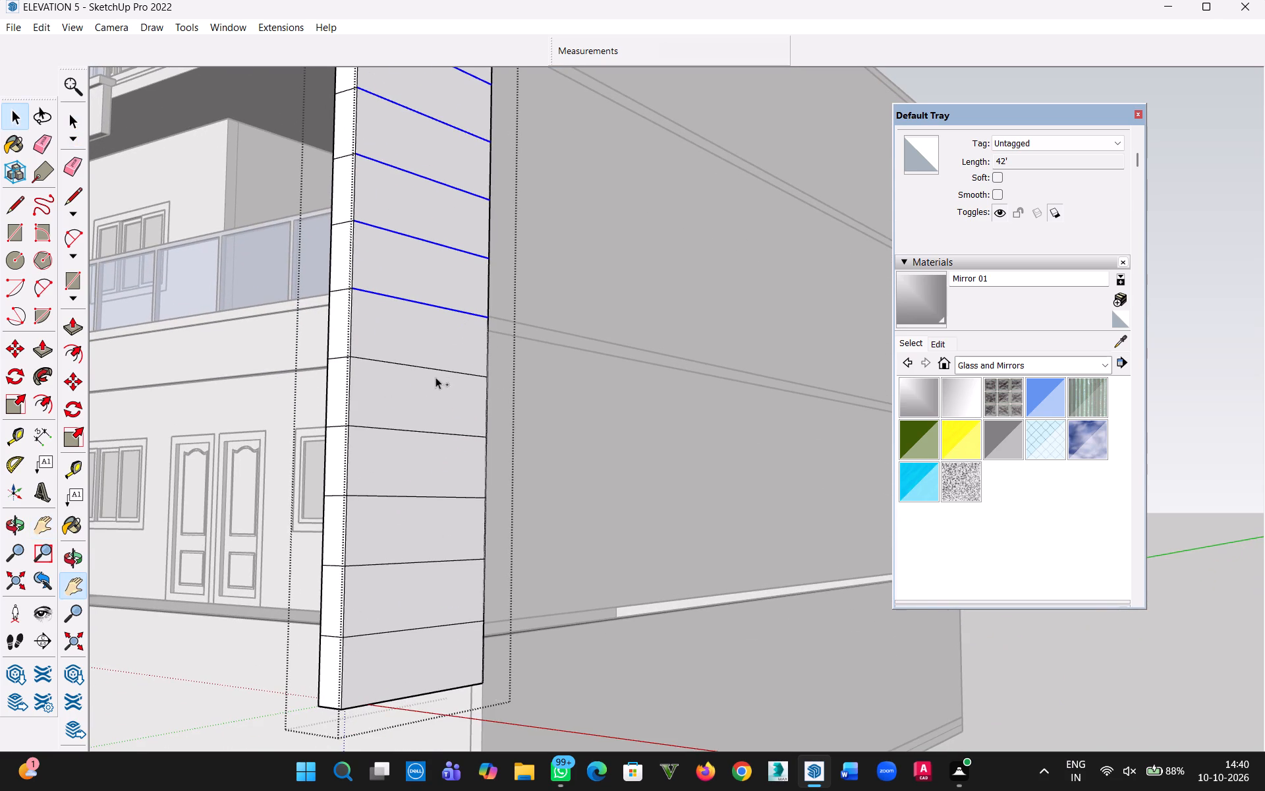
{"action": "left_click", "coordinate": [435, 369], "text": "ctrl"}
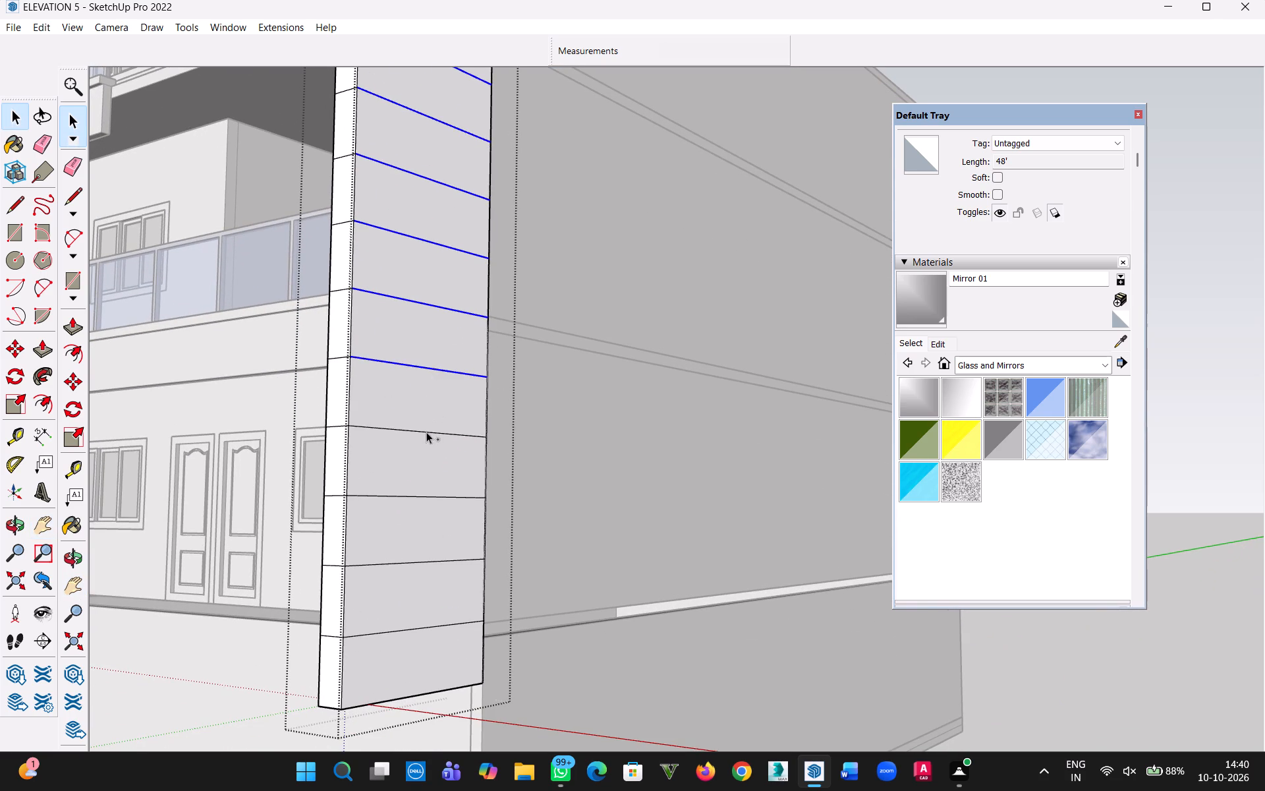
{"action": "left_click", "coordinate": [426, 432], "text": "ctrl"}
{"action": "left_click", "coordinate": [405, 497], "text": "ctrl"}
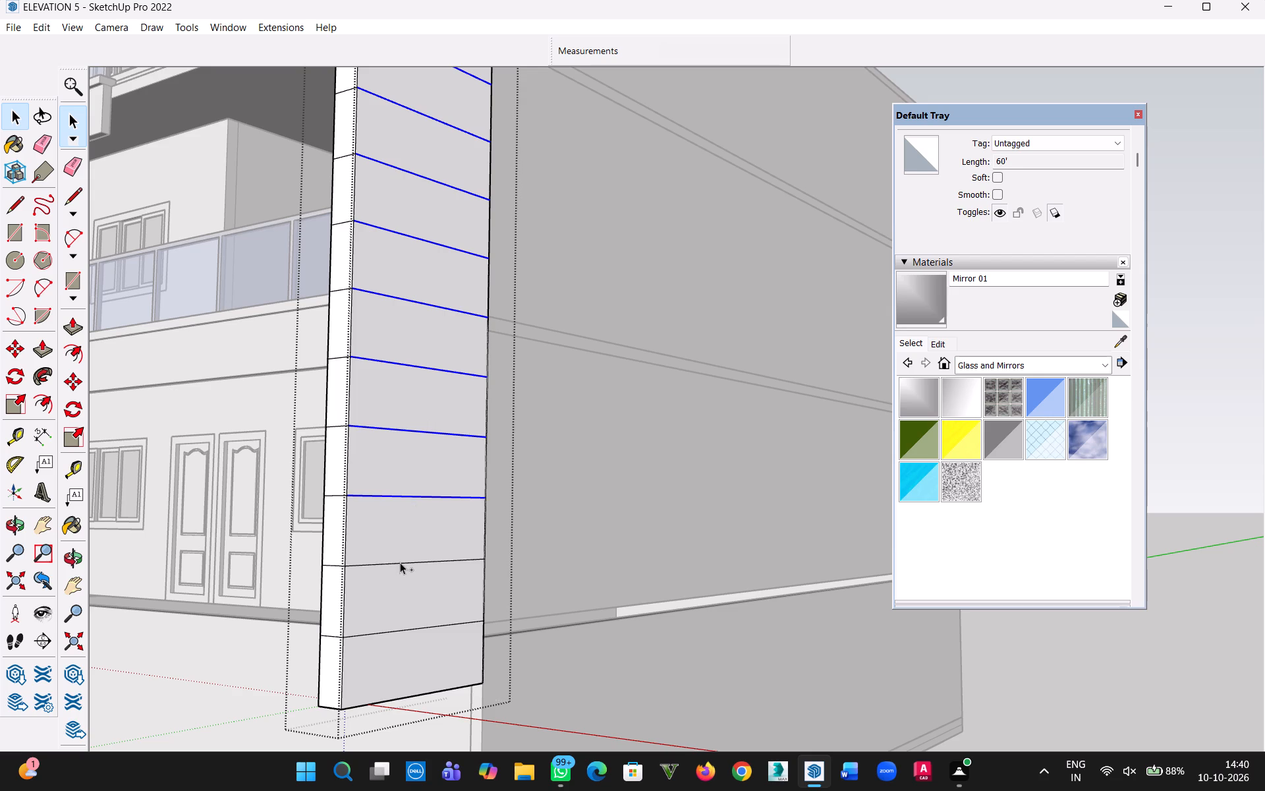
{"action": "left_click", "coordinate": [400, 562], "text": "ctrl"}
{"action": "left_click", "coordinate": [396, 631], "text": "ctrl"}
Add all twelve horizontal dividing edges on the shorter column's narrow front face to the current edge selection.
{"action": "middle_click_drag", "start_coordinate": [331, 572], "coordinate": [551, 584]}
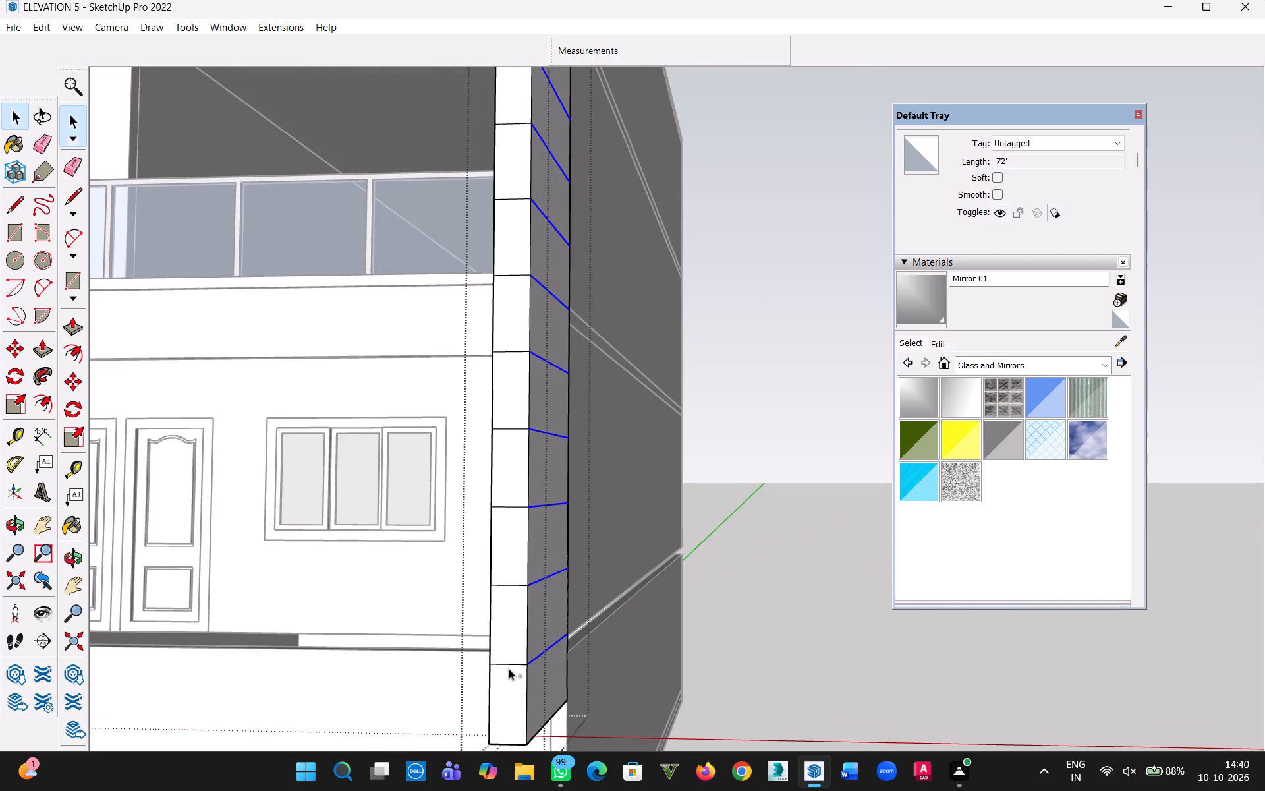
{"action": "left_click", "coordinate": [509, 663], "text": "ctrl"}
{"action": "left_click", "coordinate": [513, 585], "text": "ctrl"}
{"action": "left_click", "coordinate": [505, 507], "text": "ctrl"}
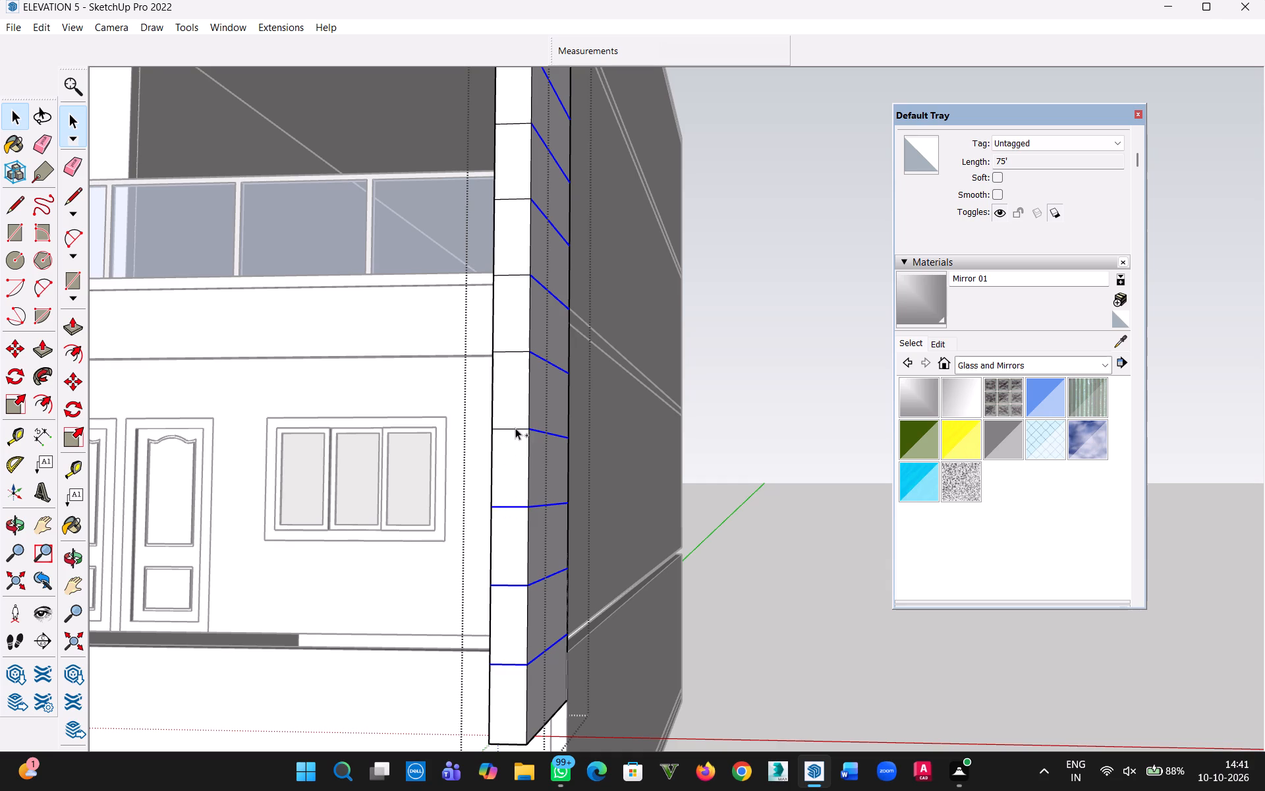
{"action": "left_click", "coordinate": [515, 429], "text": "ctrl"}
{"action": "scroll", "coordinate": [519, 353], "scroll_direction": "up", "scroll_amount": 9}
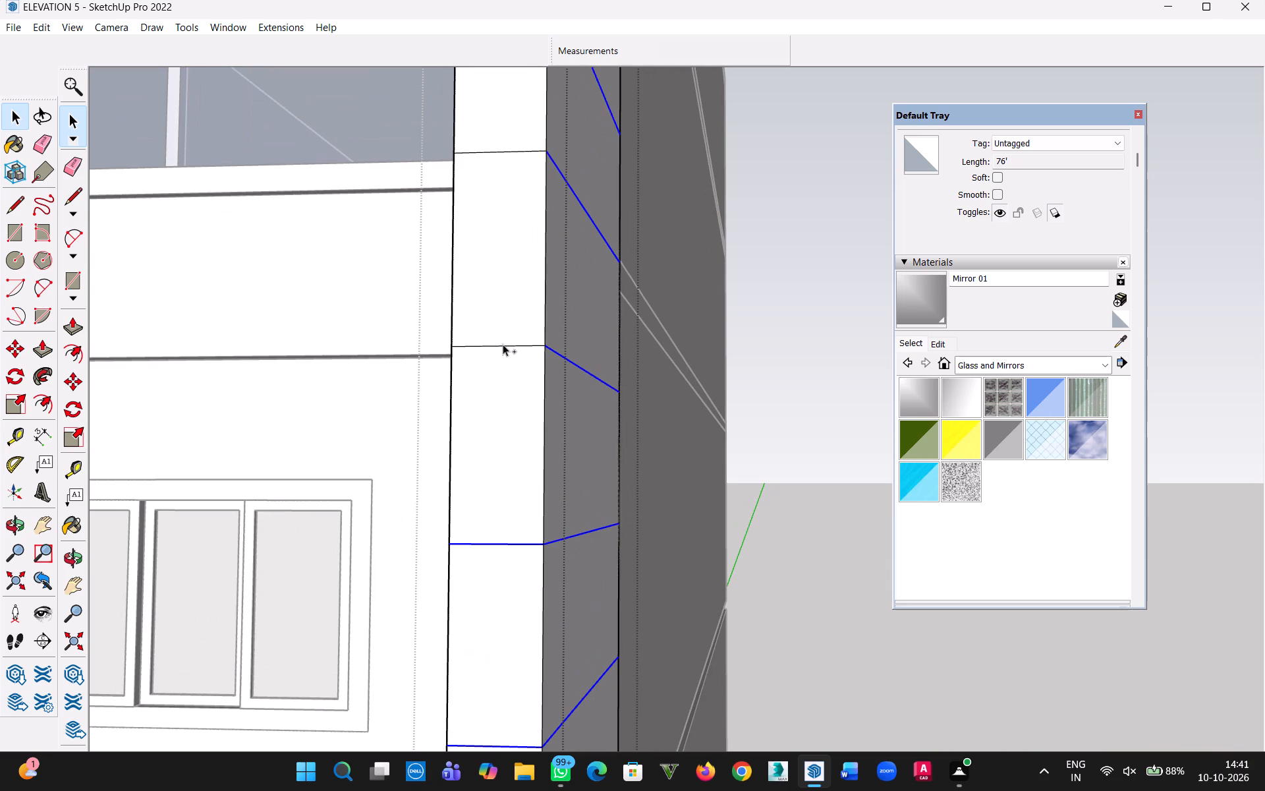
{"action": "left_click", "coordinate": [503, 345], "text": "ctrl"}
{"action": "scroll", "coordinate": [503, 504], "scroll_direction": "down", "scroll_amount": 4}
{"action": "key", "text": "h"}
{"action": "left_click_drag", "start_coordinate": [511, 573], "coordinate": [497, 213]}
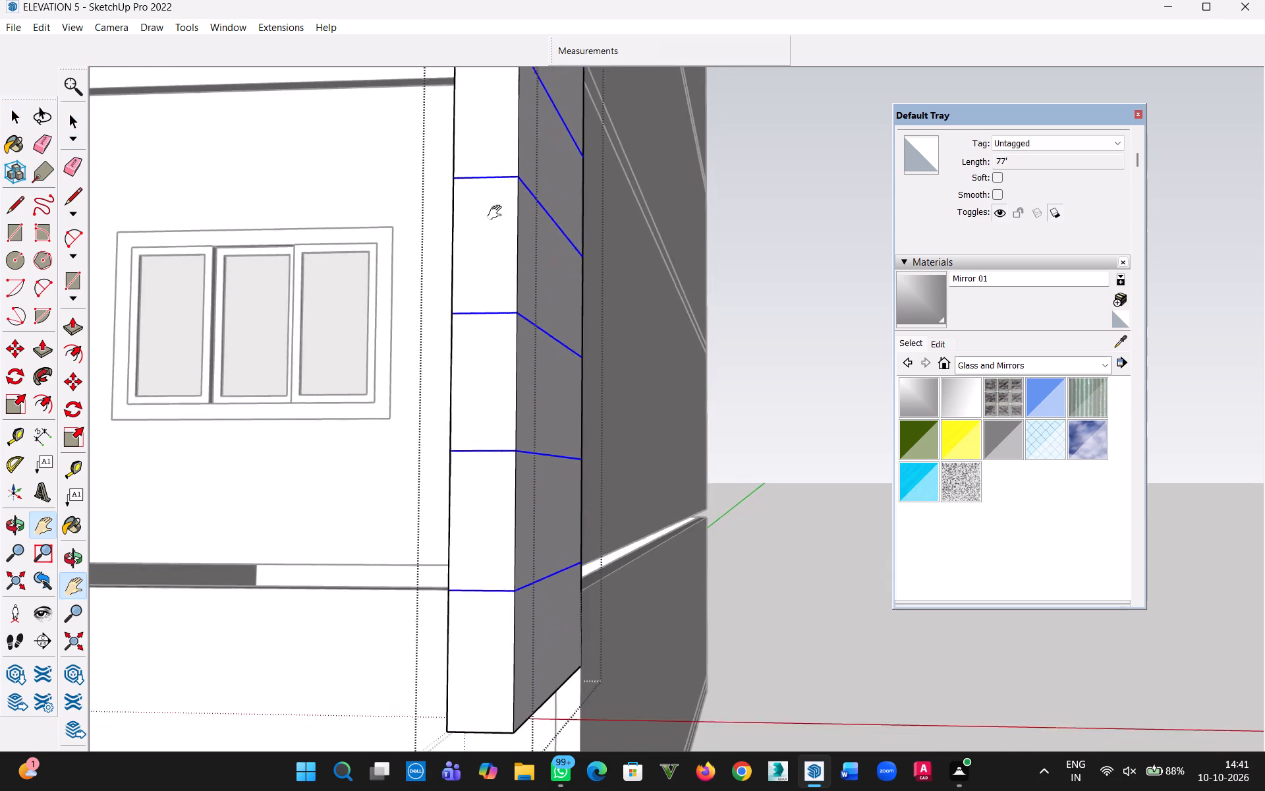
{"action": "left_click_drag", "start_coordinate": [497, 213], "coordinate": [488, 757]}
{"action": "left_click_drag", "start_coordinate": [500, 452], "coordinate": [498, 591]}
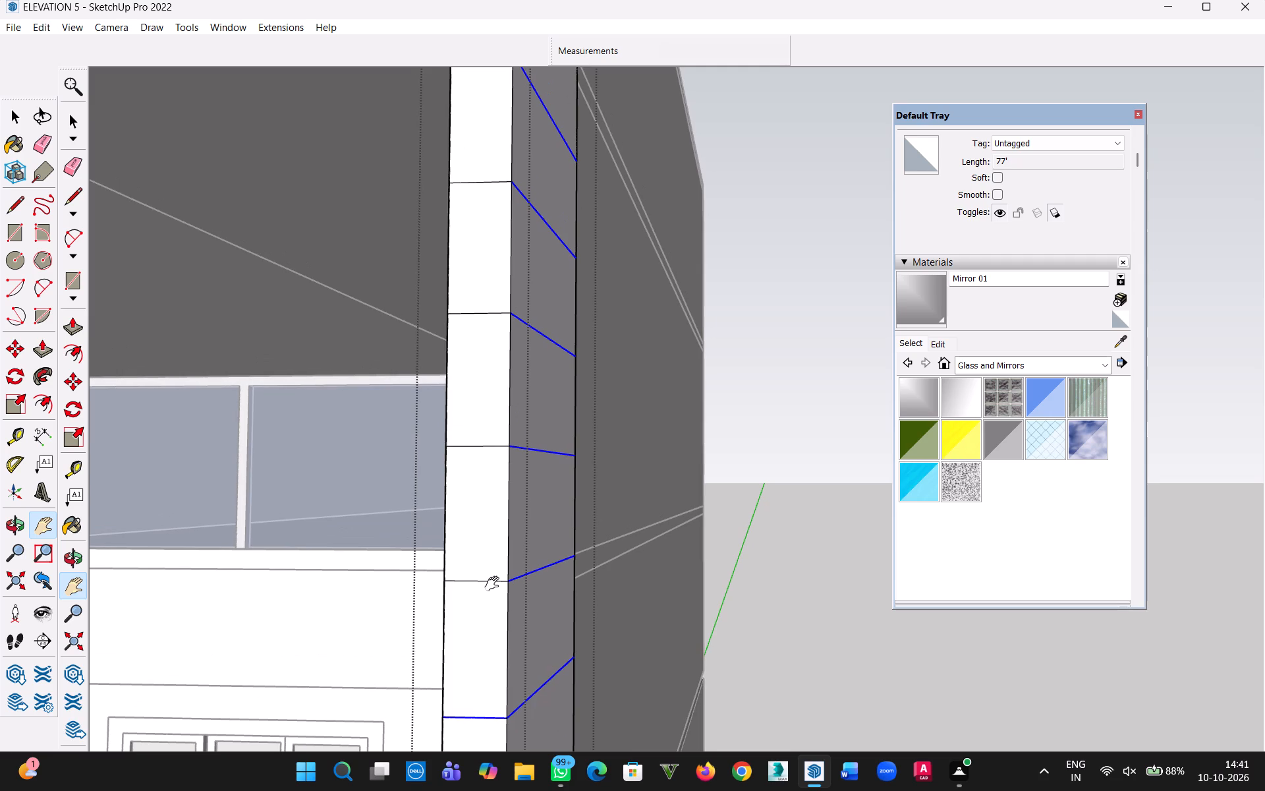
{"action": "key", "text": "Escape"}
{"action": "left_click", "coordinate": [478, 581], "text": "ctrl"}
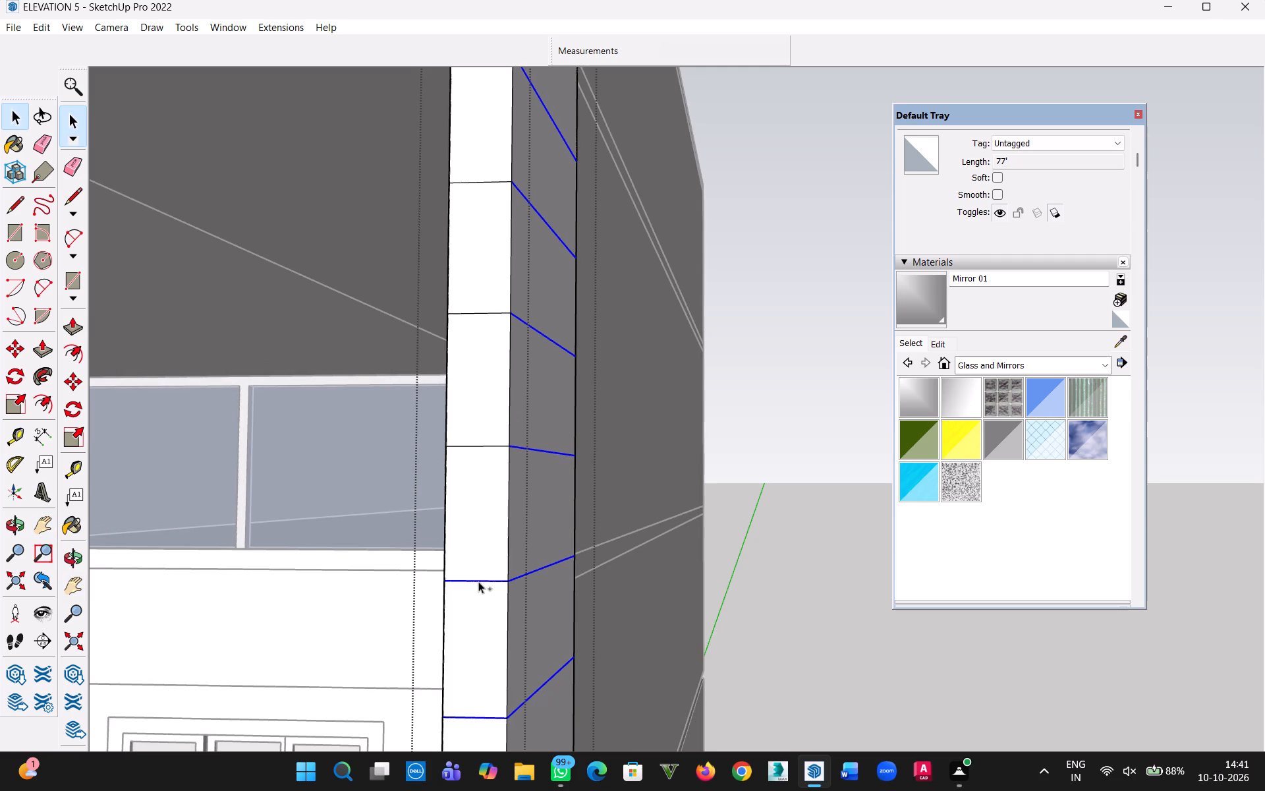
{"action": "left_click", "coordinate": [476, 446], "text": "ctrl"}
{"action": "left_click", "coordinate": [487, 313], "text": "ctrl"}
{"action": "key", "text": "h"}
{"action": "left_click_drag", "start_coordinate": [496, 211], "coordinate": [522, 459]}
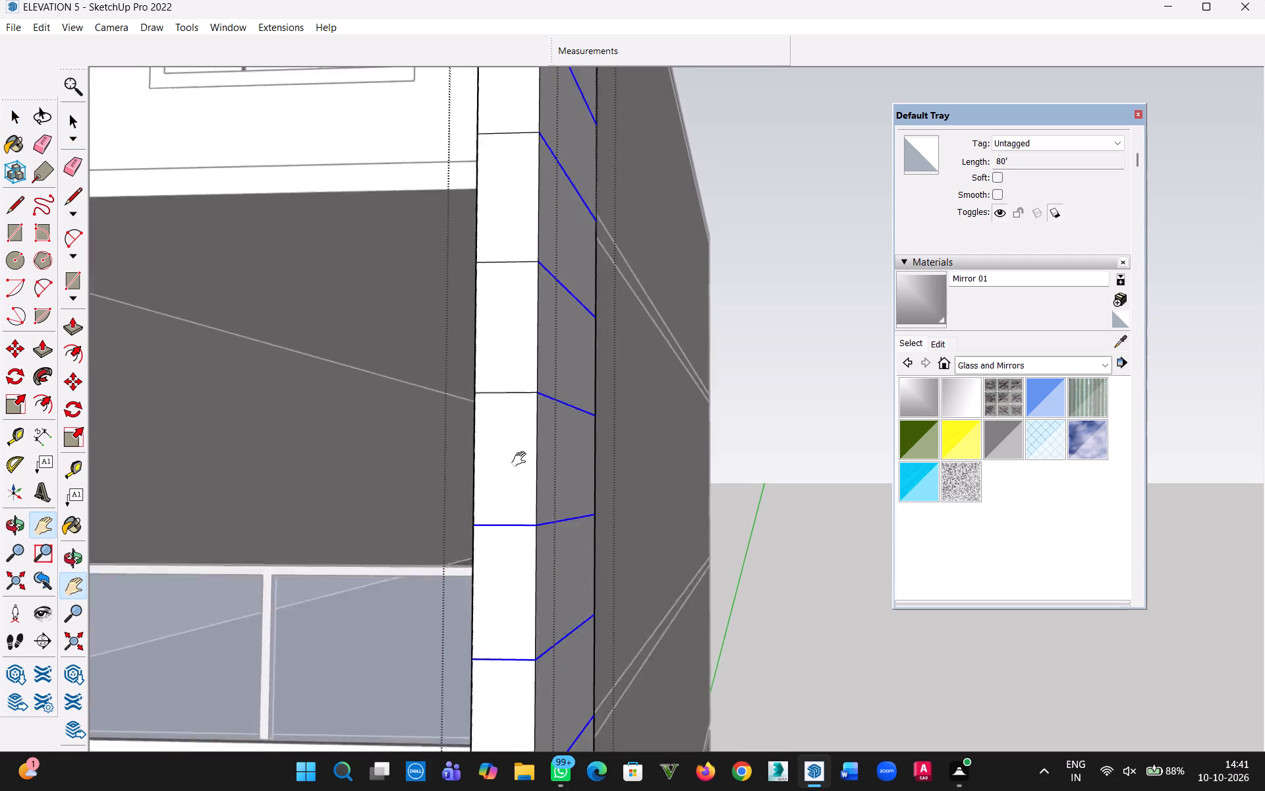
{"action": "left_click_drag", "start_coordinate": [522, 459], "coordinate": [511, 636]}
{"action": "key", "text": "Escape"}
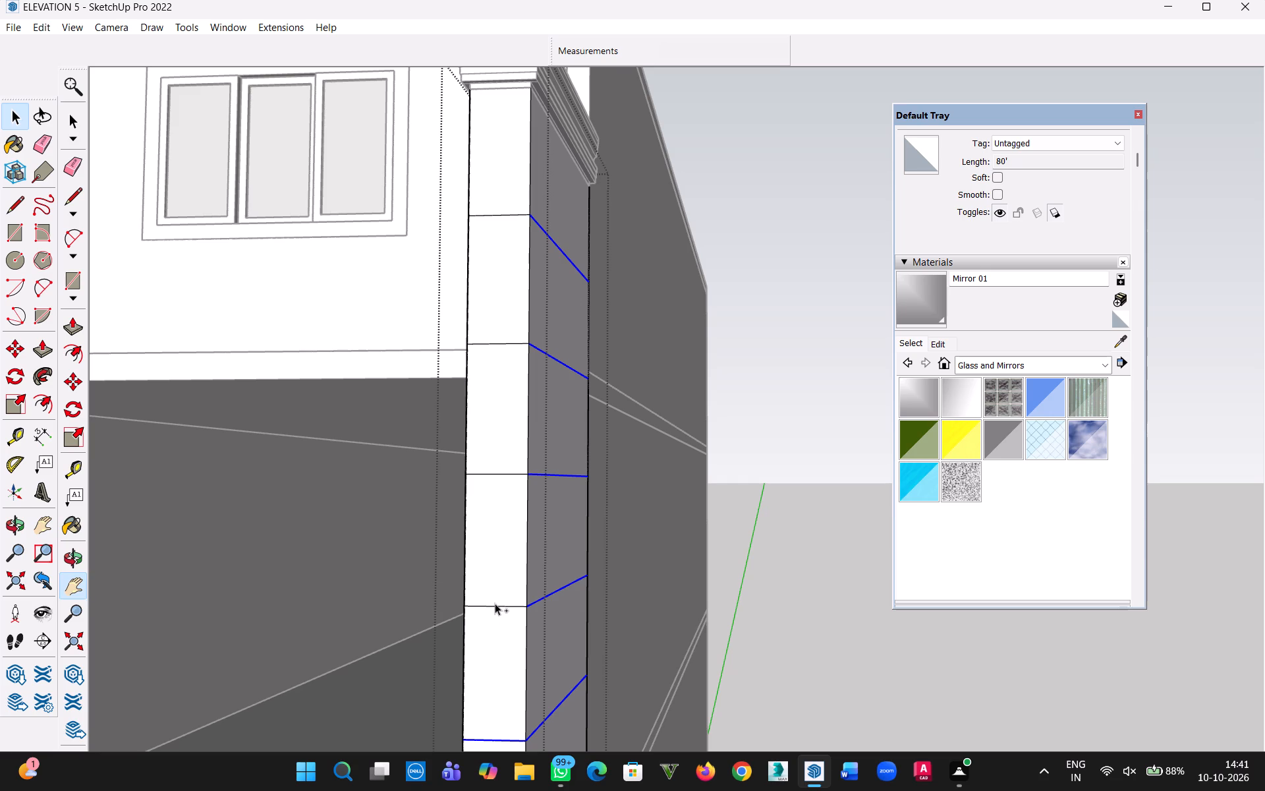
{"action": "left_click", "coordinate": [495, 607], "text": "ctrl"}
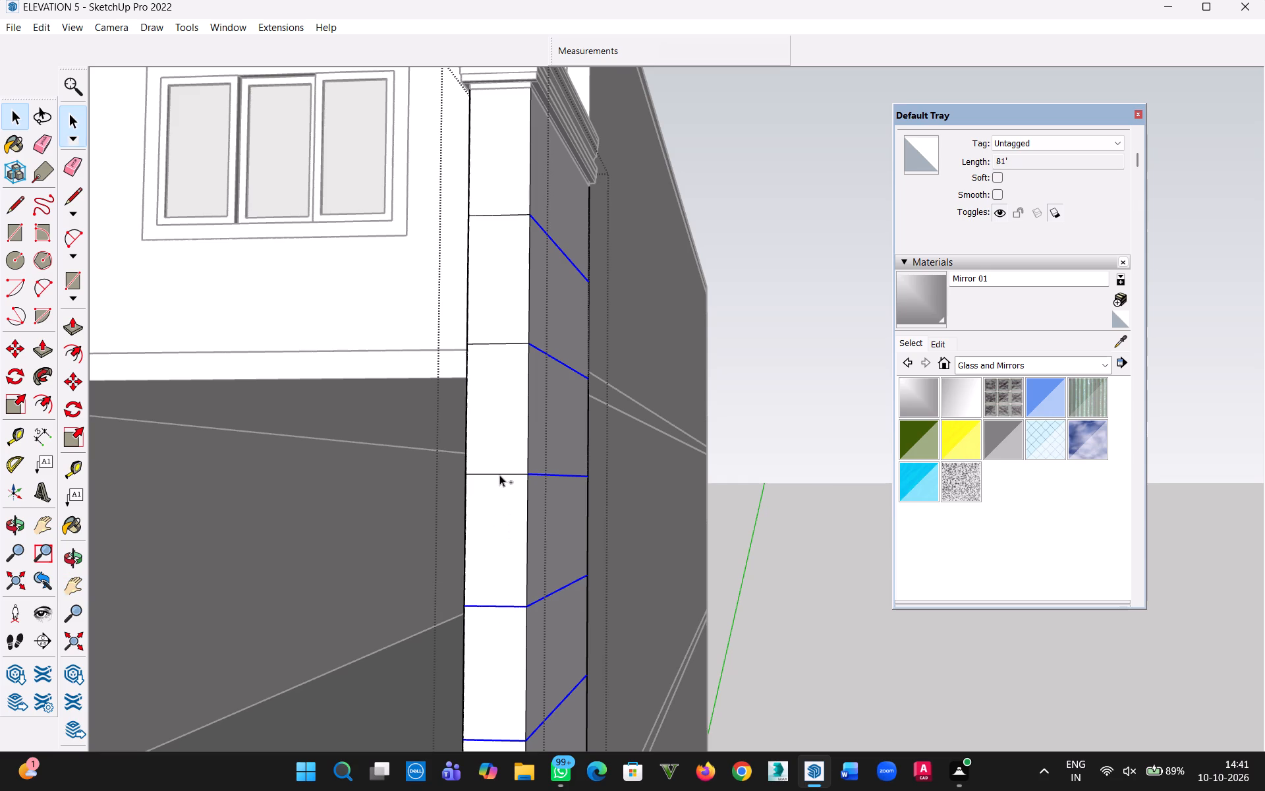
{"action": "left_click", "coordinate": [499, 475], "text": "ctrl"}
{"action": "left_click", "coordinate": [501, 343], "text": "ctrl"}
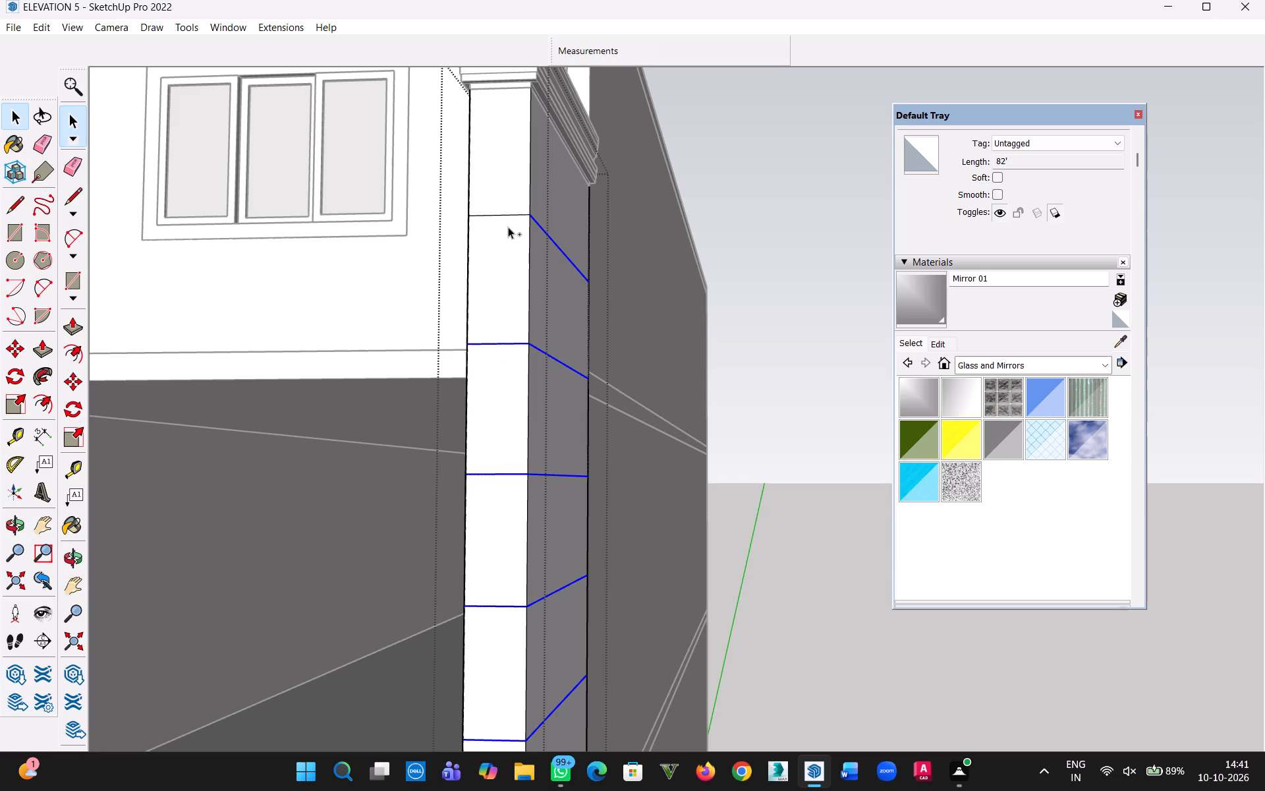
{"action": "left_click", "coordinate": [505, 215], "text": "ctrl"}
Add all twelve horizontal dividing edges on the shorter column's wide inner side face to the current selection.
{"action": "key", "text": "h"}
{"action": "left_click_drag", "start_coordinate": [492, 230], "coordinate": [520, 447]}
{"action": "middle_click_drag", "start_coordinate": [507, 478], "coordinate": [1001, 490]}
{"action": "key", "text": "h"}
{"action": "left_click_drag", "start_coordinate": [843, 528], "coordinate": [416, 385]}
{"action": "middle_click_drag", "start_coordinate": [403, 408], "coordinate": [510, 459]}
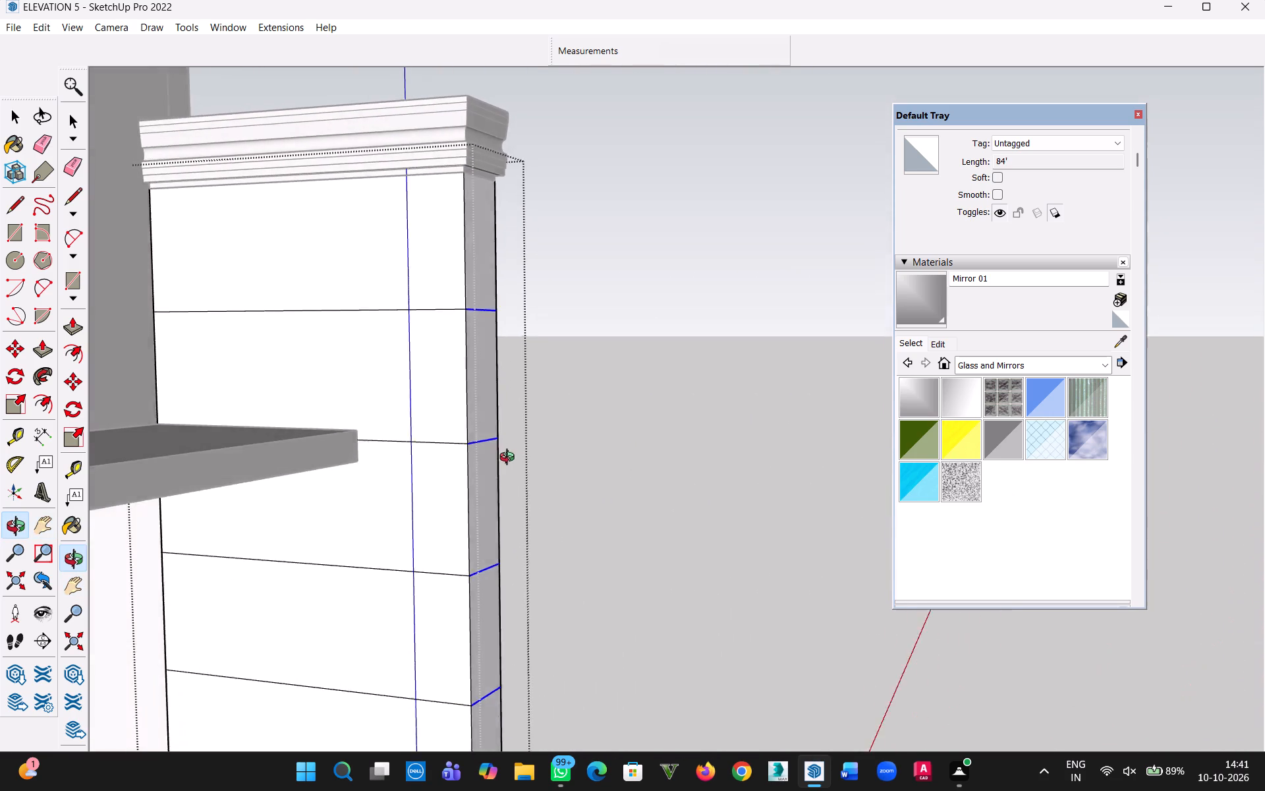
{"action": "middle_click_drag", "start_coordinate": [510, 459], "coordinate": [540, 470]}
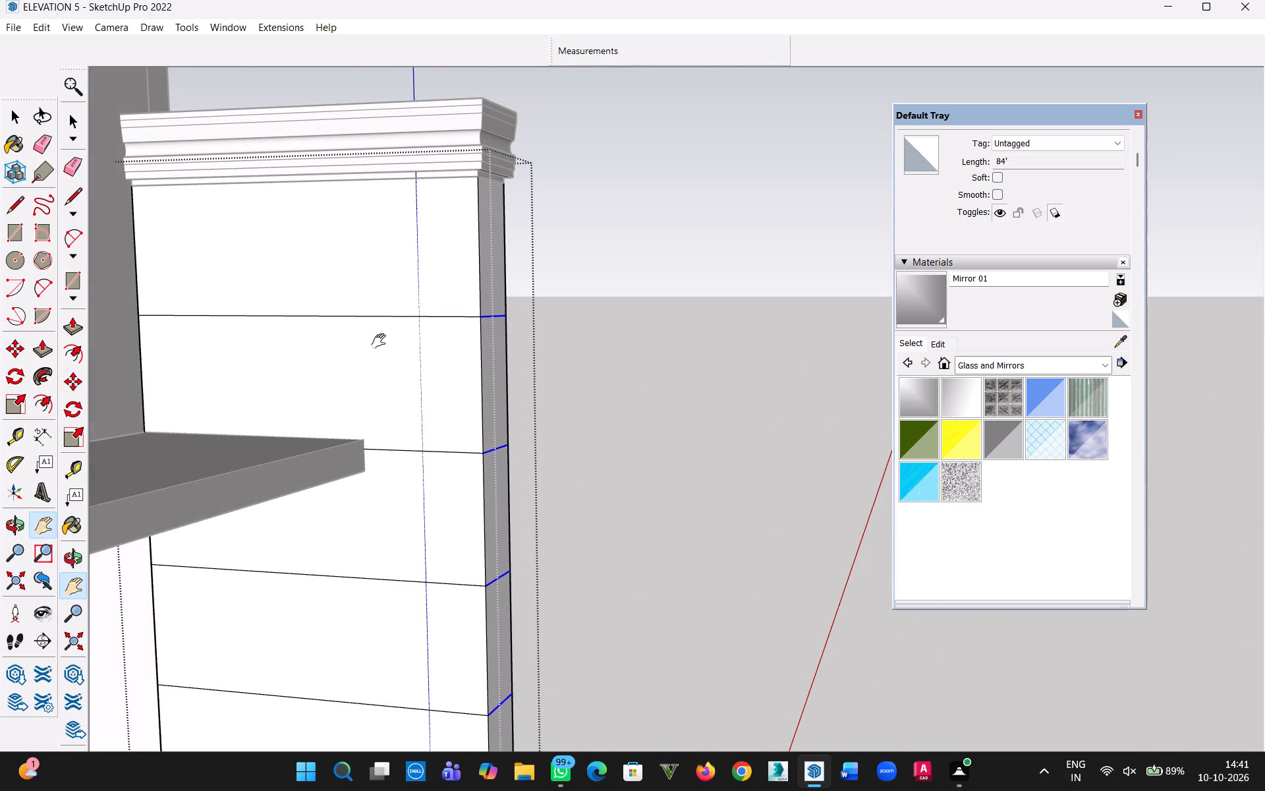
{"action": "key", "text": "Escape"}
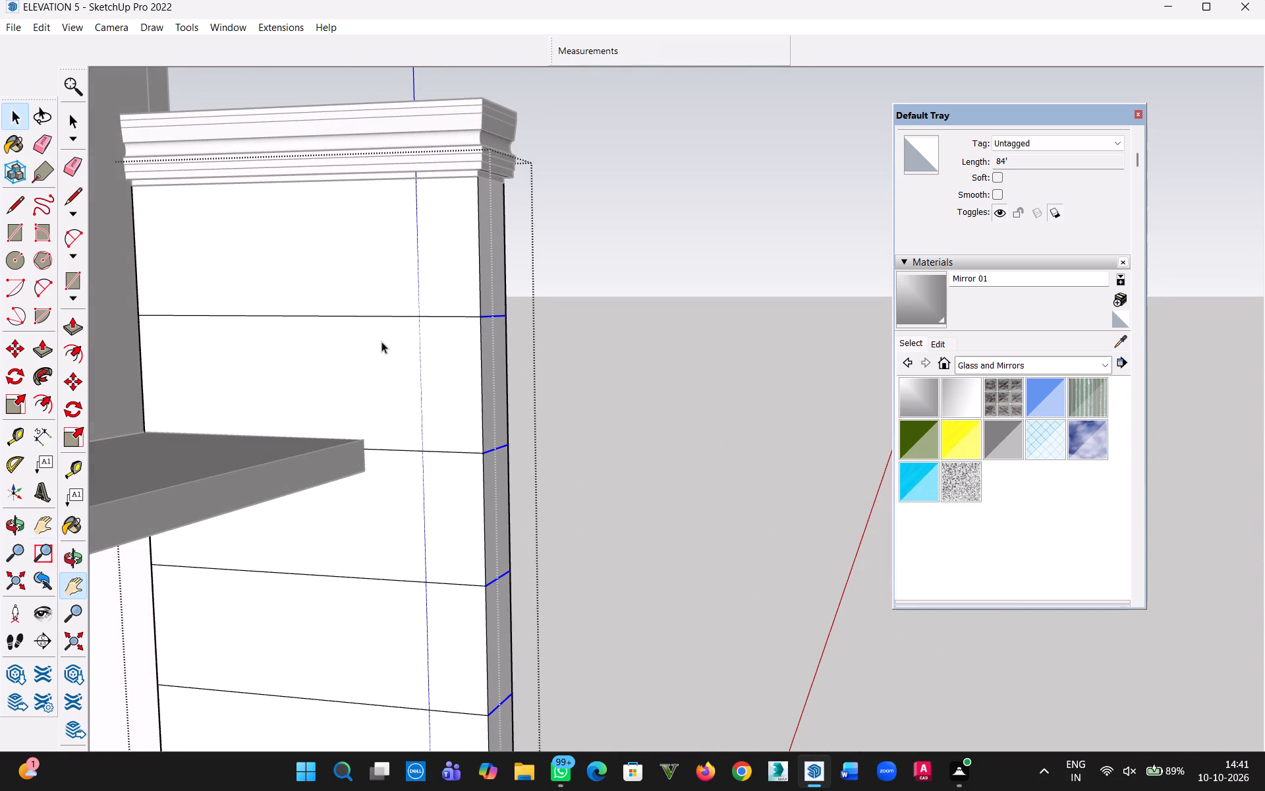
{"action": "left_click", "coordinate": [395, 315], "text": "ctrl"}
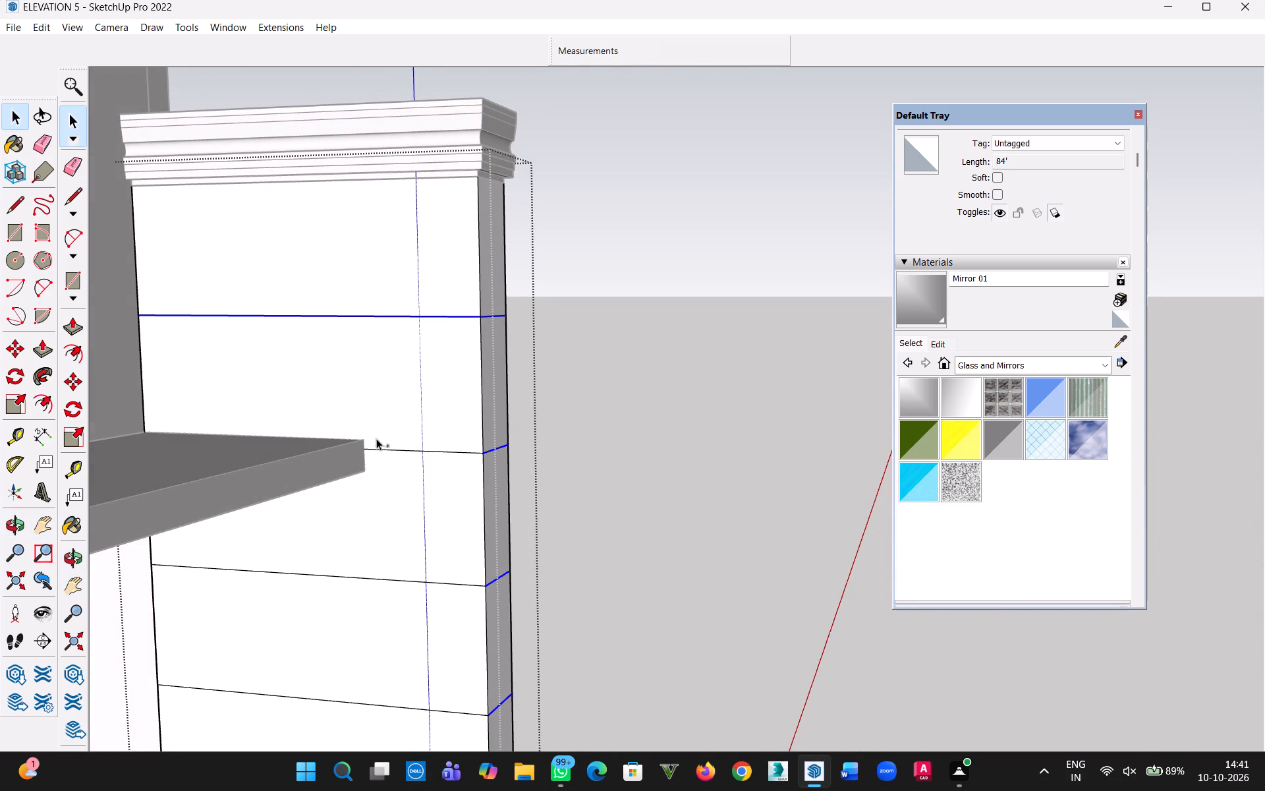
{"action": "left_click", "coordinate": [388, 448], "text": "ctrl"}
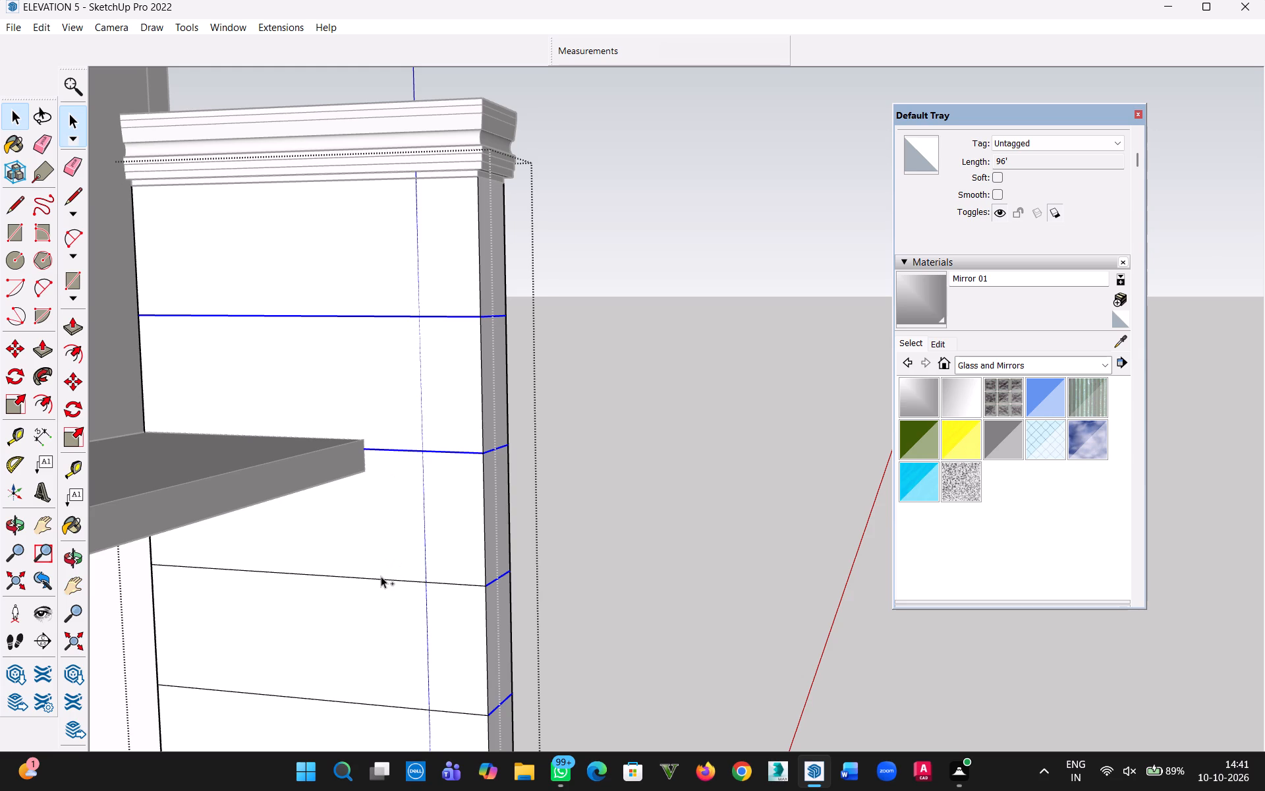
{"action": "left_click", "coordinate": [383, 581], "text": "ctrl"}
{"action": "key", "text": "h"}
{"action": "left_click_drag", "start_coordinate": [470, 674], "coordinate": [469, 429]}
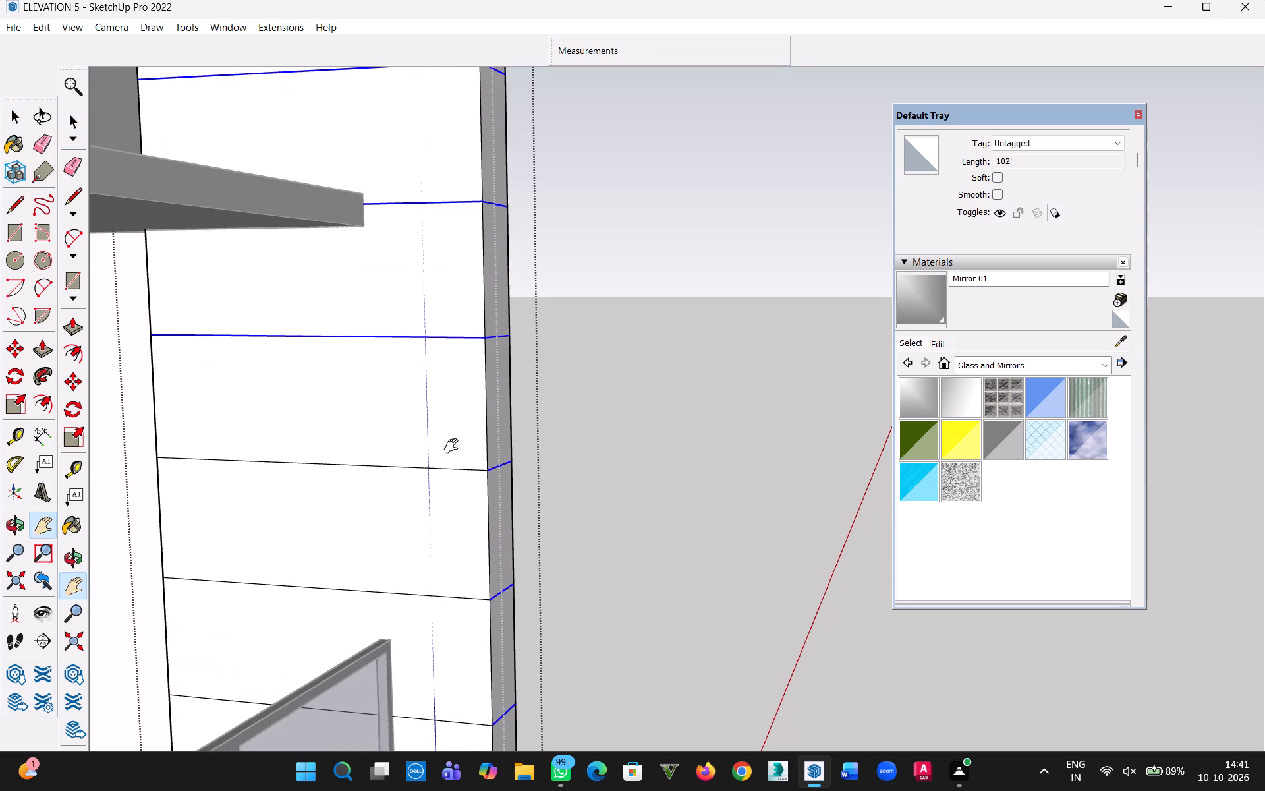
{"action": "key", "text": "Escape"}
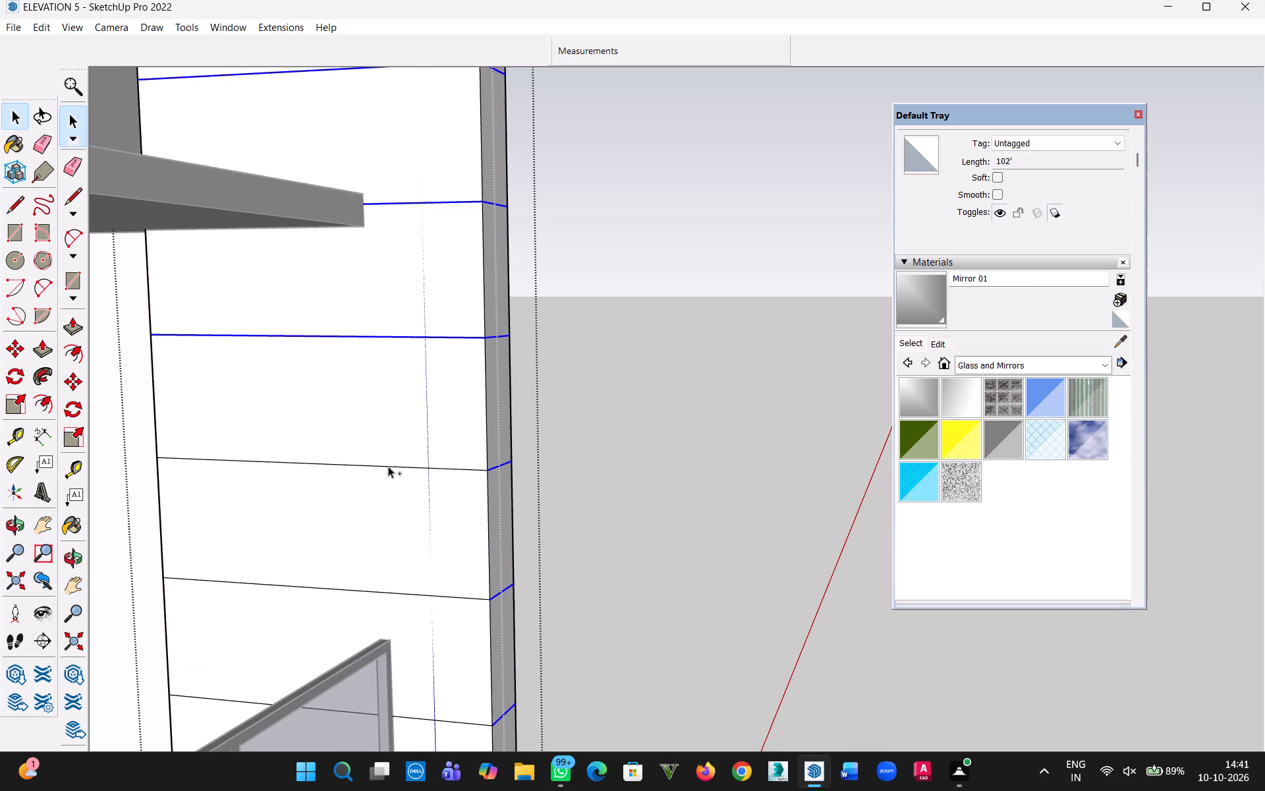
{"action": "left_click", "coordinate": [388, 466], "text": "ctrl"}
{"action": "left_click", "coordinate": [368, 591], "text": "ctrl"}
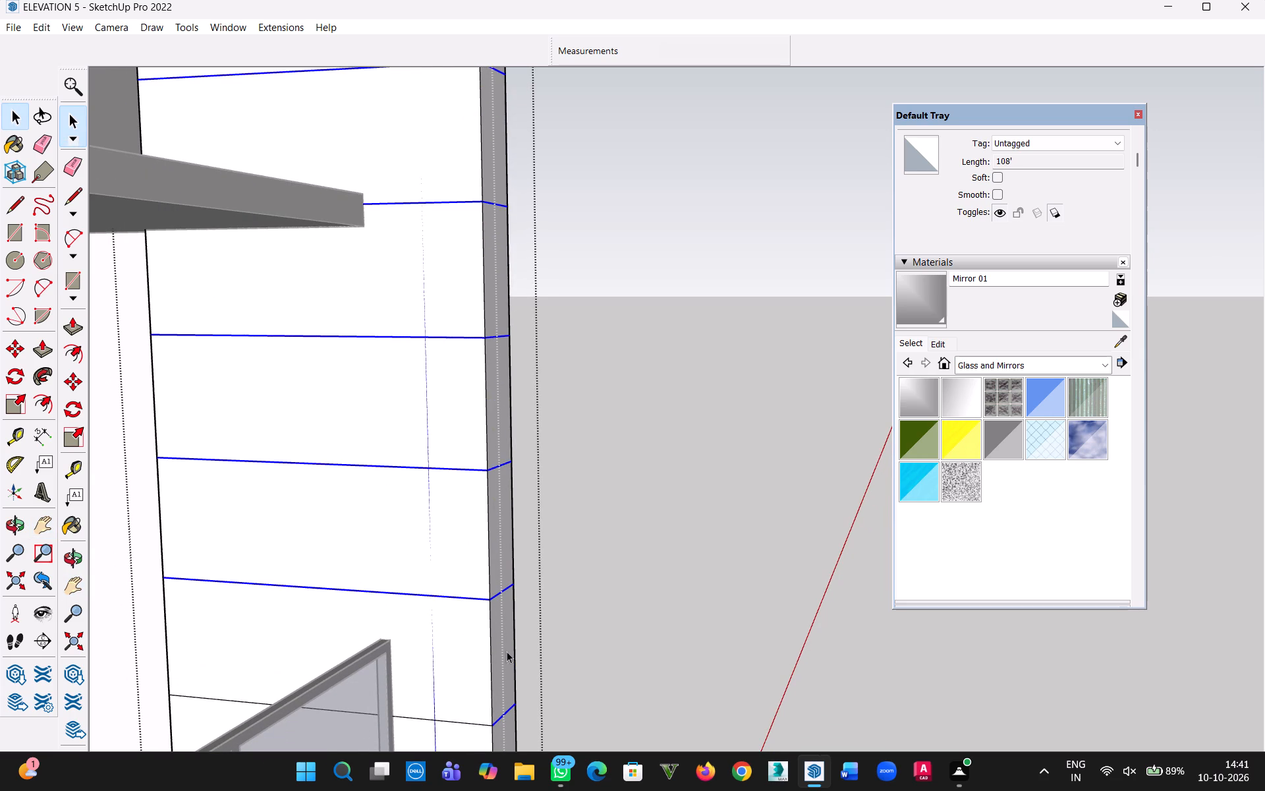
{"action": "key", "text": "h"}
{"action": "left_click_drag", "start_coordinate": [498, 650], "coordinate": [538, 292]}
{"action": "key", "text": "Escape"}
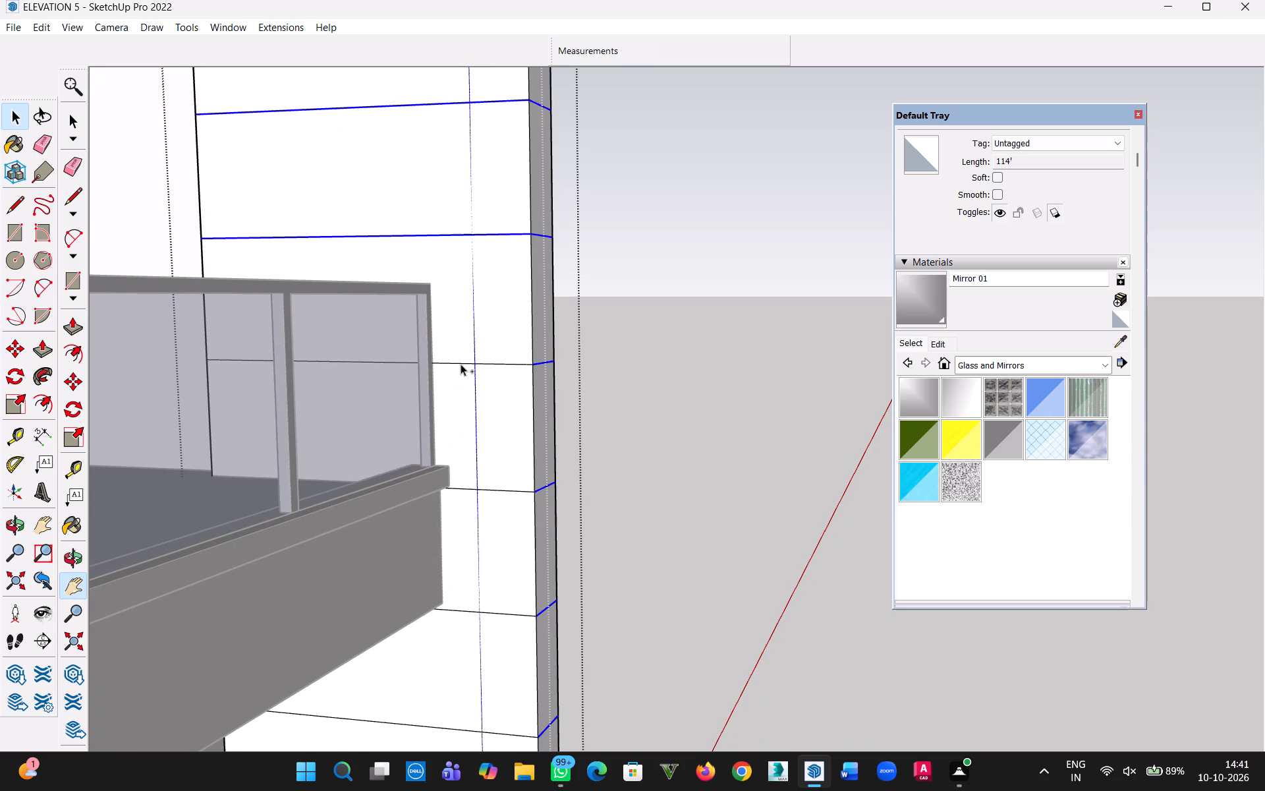
{"action": "left_click", "coordinate": [459, 365], "text": "ctrl"}
{"action": "left_click", "coordinate": [466, 488], "text": "ctrl"}
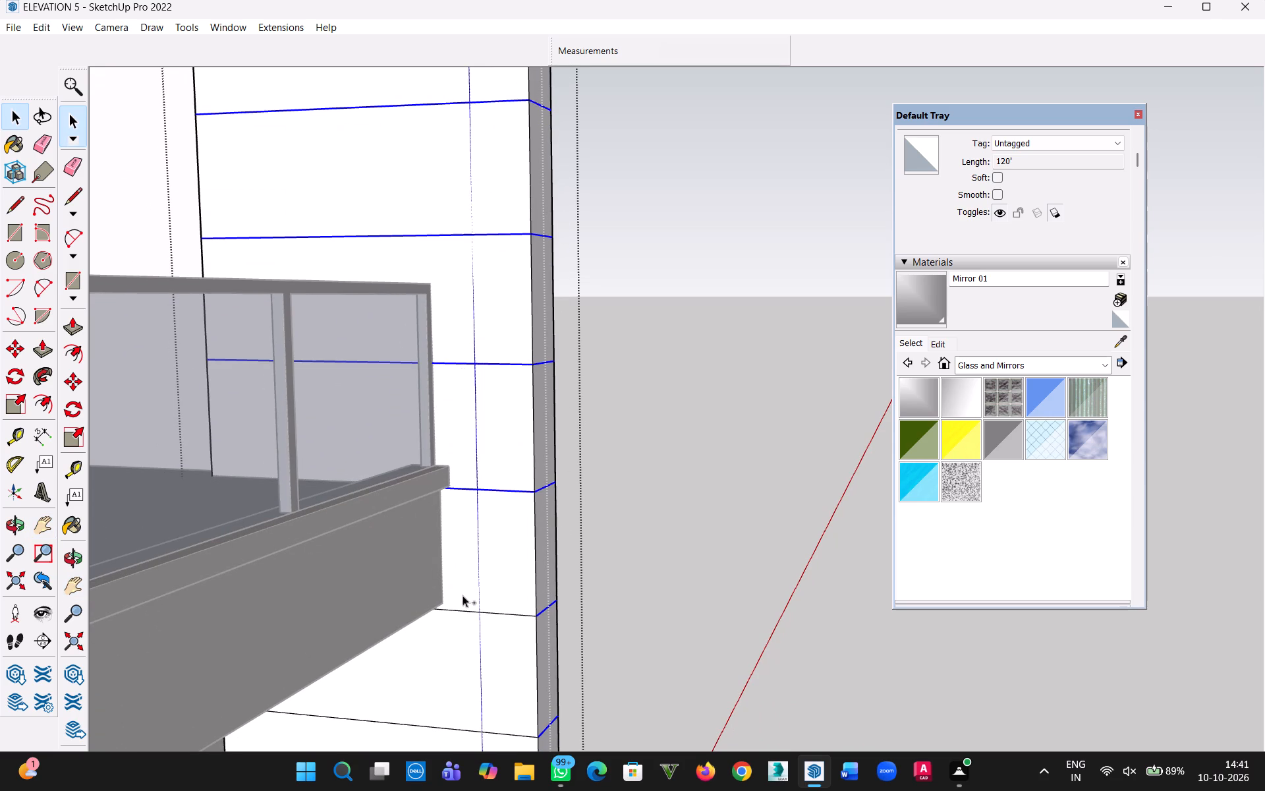
{"action": "left_click", "coordinate": [458, 611], "text": "ctrl"}
{"action": "key", "text": "h"}
{"action": "left_click_drag", "start_coordinate": [520, 671], "coordinate": [537, 366]}
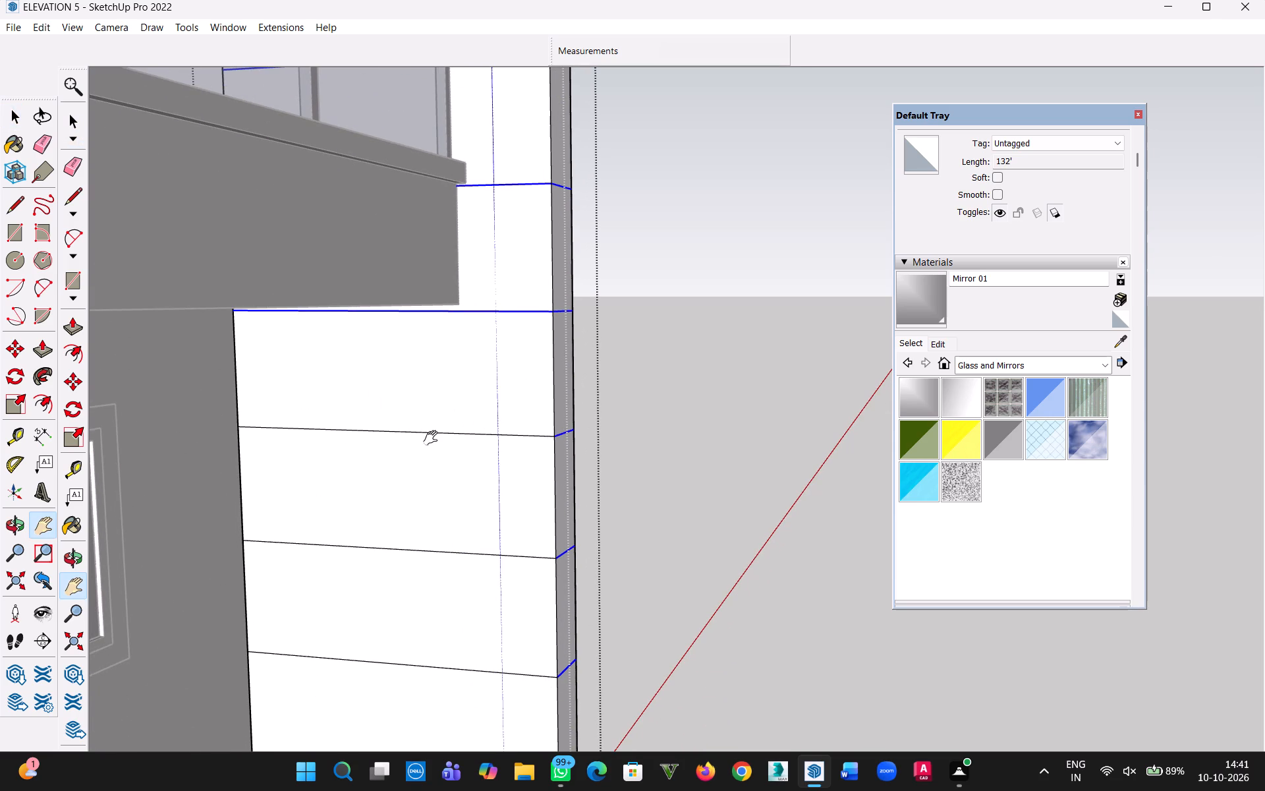
{"action": "key", "text": "Escape"}
{"action": "left_click", "coordinate": [440, 429], "text": "ctrl"}
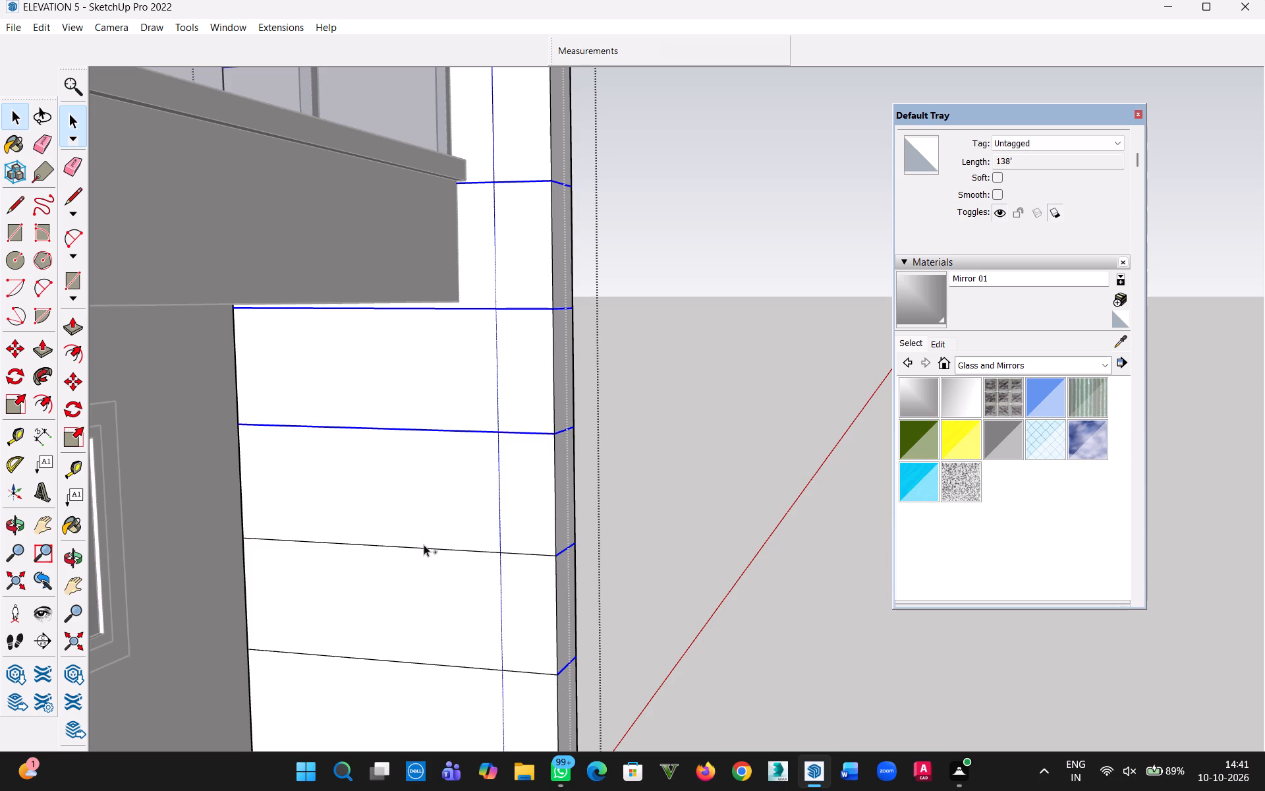
{"action": "left_click", "coordinate": [424, 548], "text": "ctrl"}
{"action": "key", "text": "h"}
{"action": "left_click_drag", "start_coordinate": [470, 645], "coordinate": [499, 336]}
{"action": "key", "text": "Escape"}
{"action": "left_click", "coordinate": [494, 361], "text": "ctrl"}
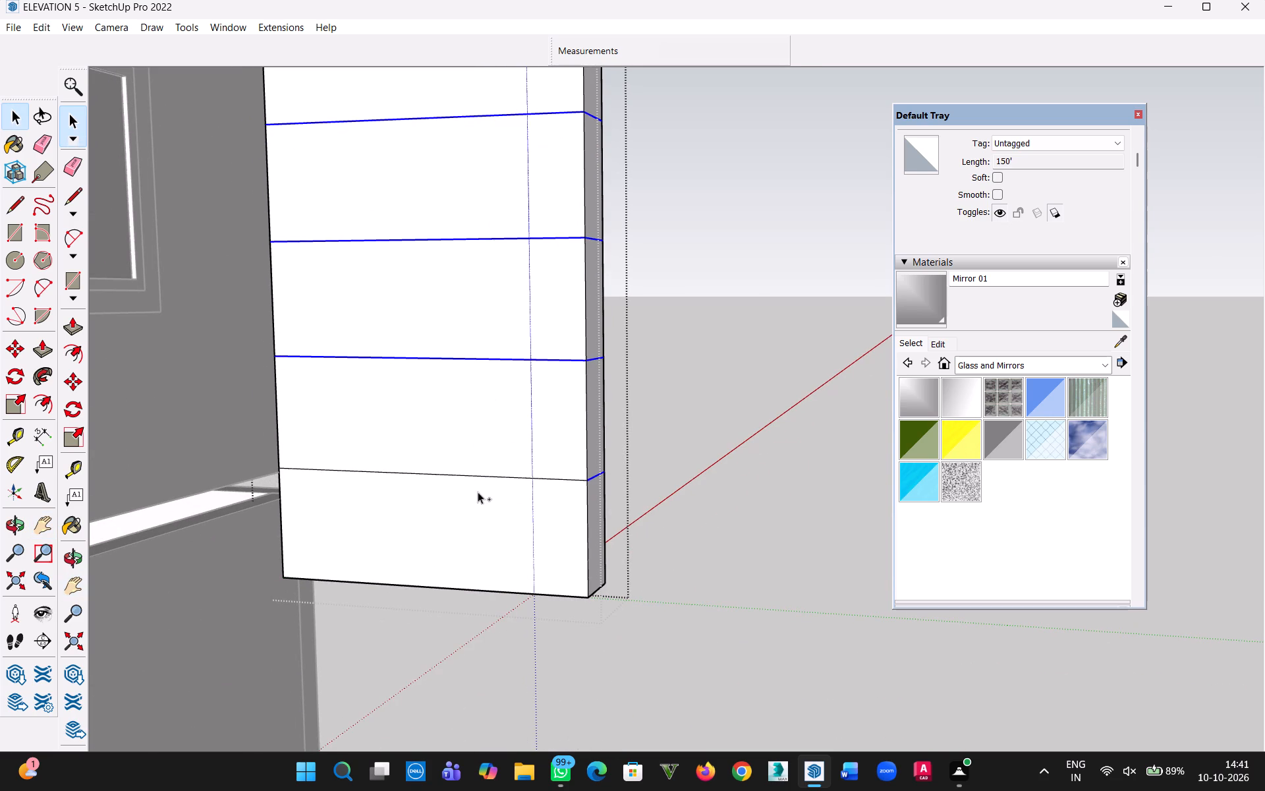
{"action": "left_click", "coordinate": [480, 477], "text": "ctrl"}
Copy all the selected dividing edges 1" straight up to outline the groove strips around the shorter column.
{"action": "scroll", "coordinate": [615, 459], "scroll_direction": "down", "scroll_amount": 3}
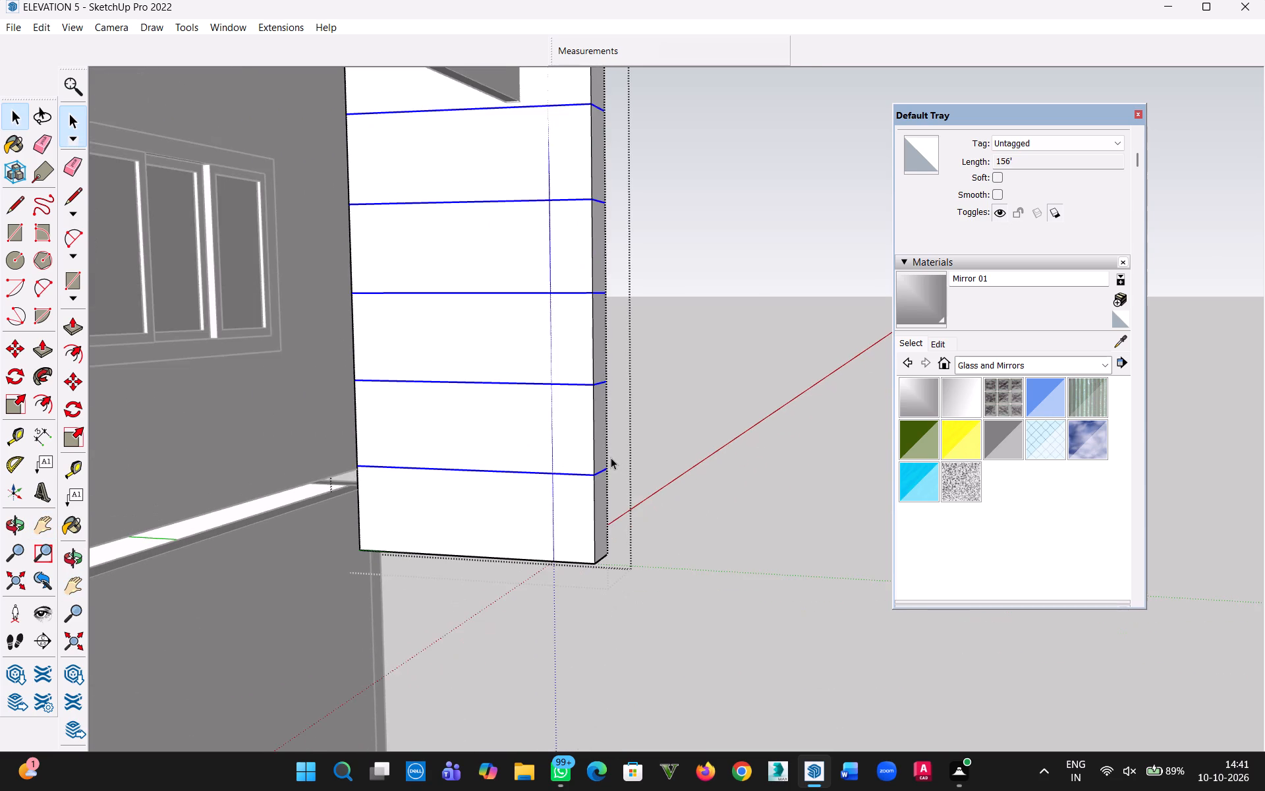
{"action": "middle_click_drag", "start_coordinate": [612, 459], "coordinate": [331, 488]}
{"action": "key", "text": "m"}
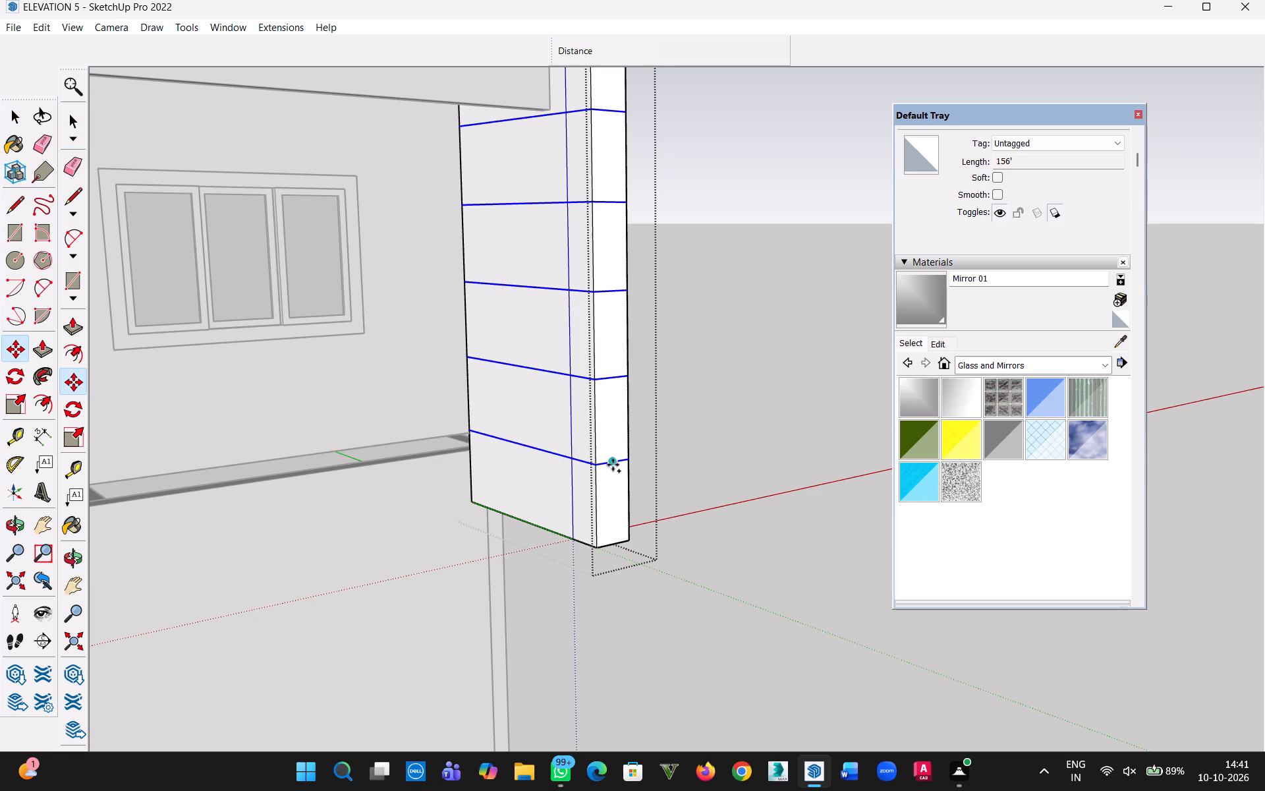
{"action": "scroll", "coordinate": [614, 463], "scroll_direction": "up", "scroll_amount": 10}
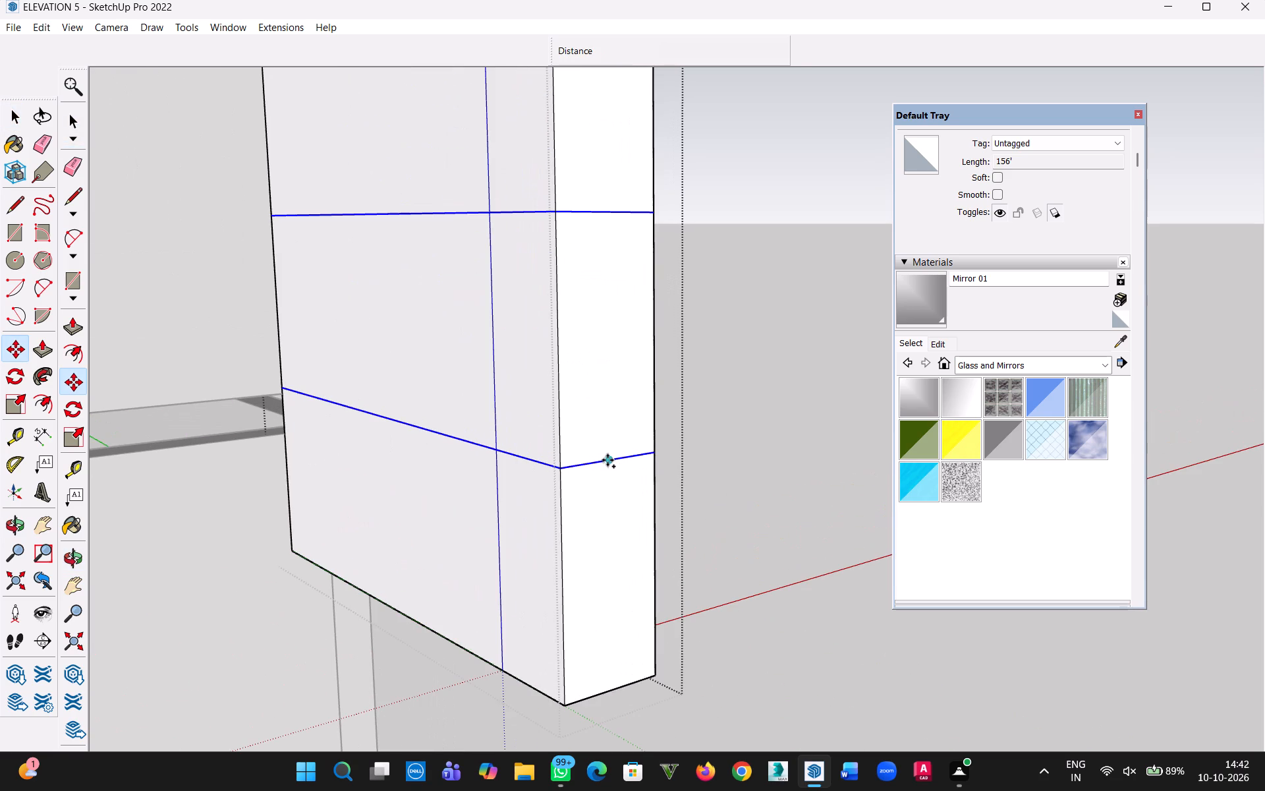
{"action": "left_click", "coordinate": [607, 460]}
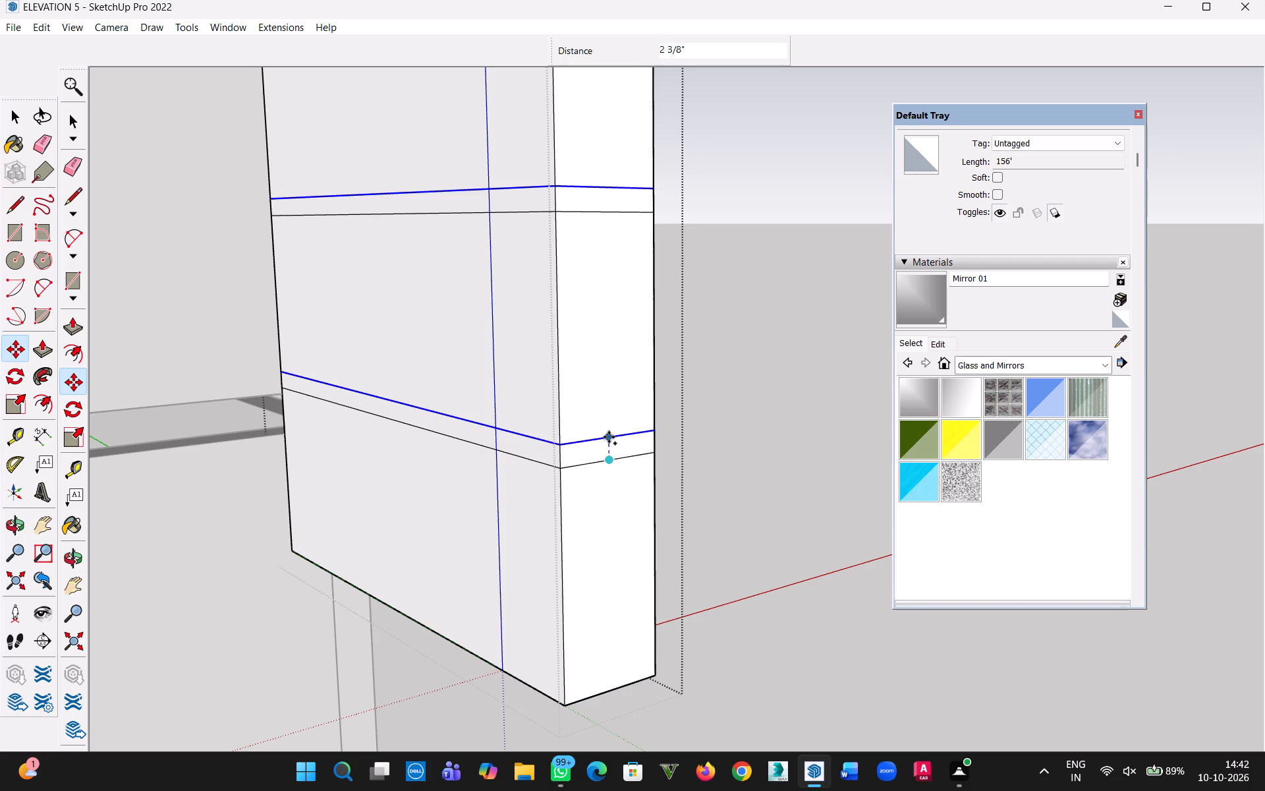
{"action": "key", "text": "1"}
{"action": "key", "text": "shift+quotedbl"}
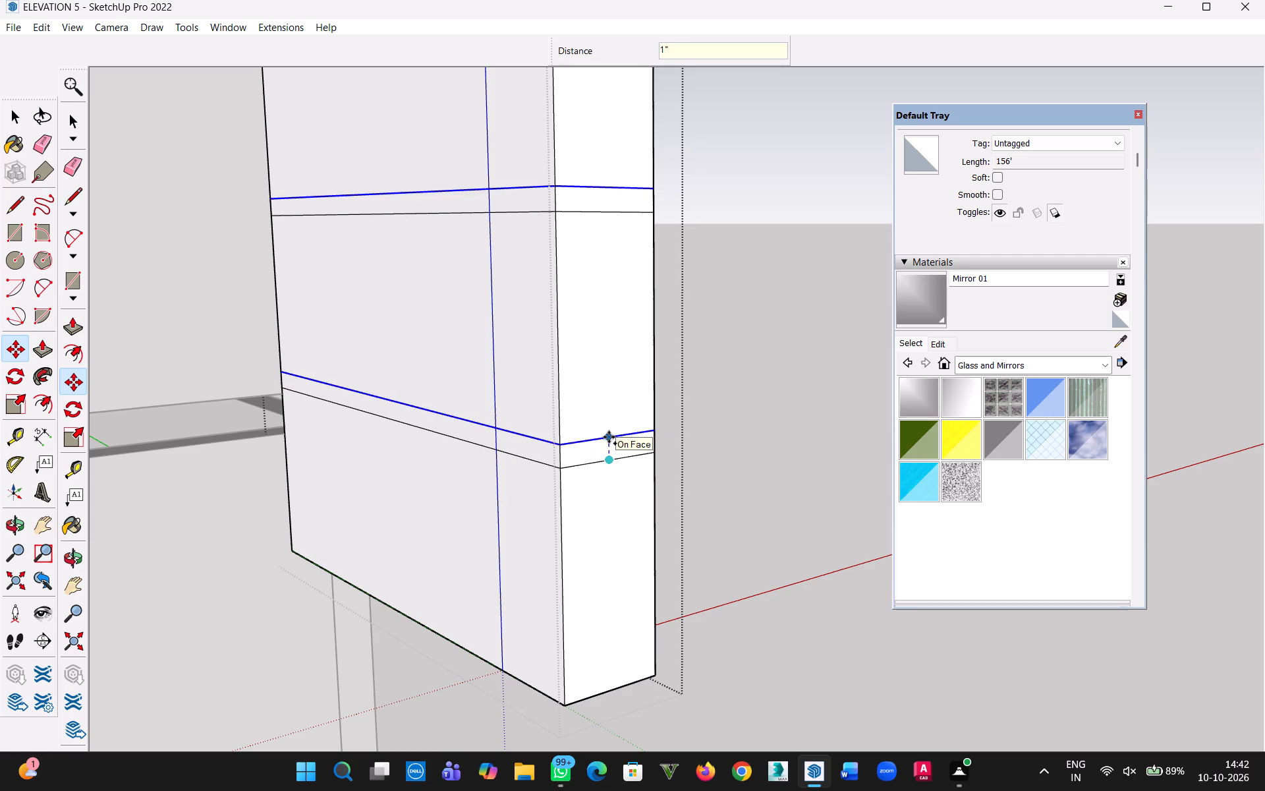
{"action": "key", "text": "Return"}
Push the lowest groove strip on the shorter column's narrow front face inward with Push/Pull.
{"action": "key", "text": "p"}
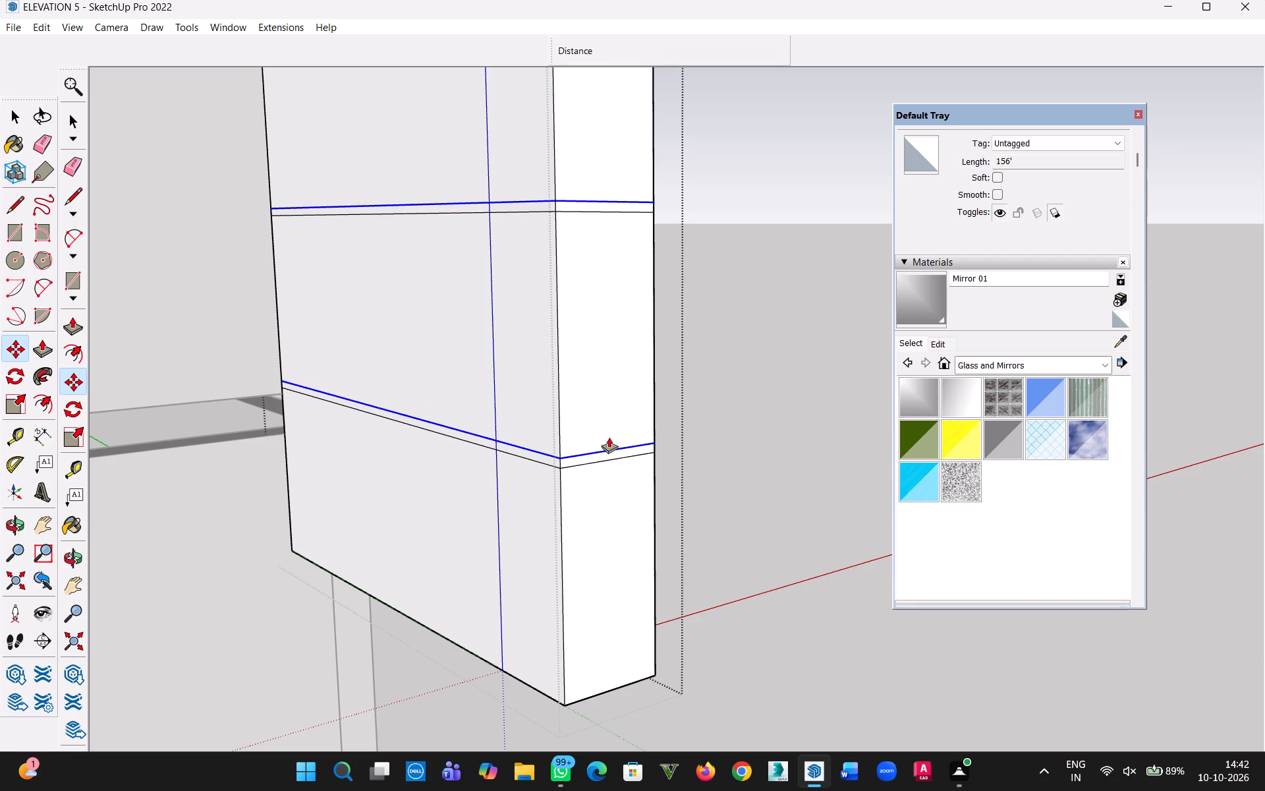
{"action": "scroll", "coordinate": [609, 442], "scroll_direction": "up", "scroll_amount": 6}
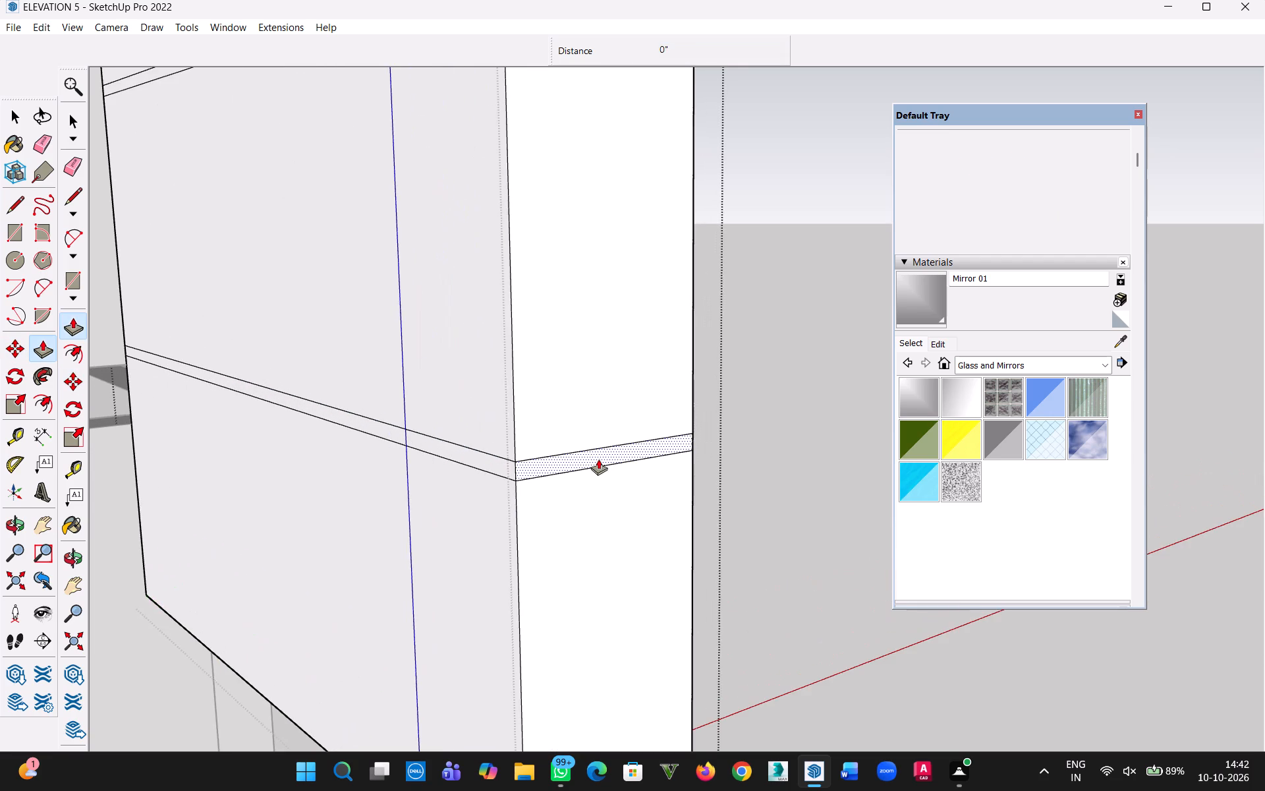
{"action": "scroll", "coordinate": [598, 459], "scroll_direction": "up", "scroll_amount": 7}
{"action": "left_click", "coordinate": [572, 452]}
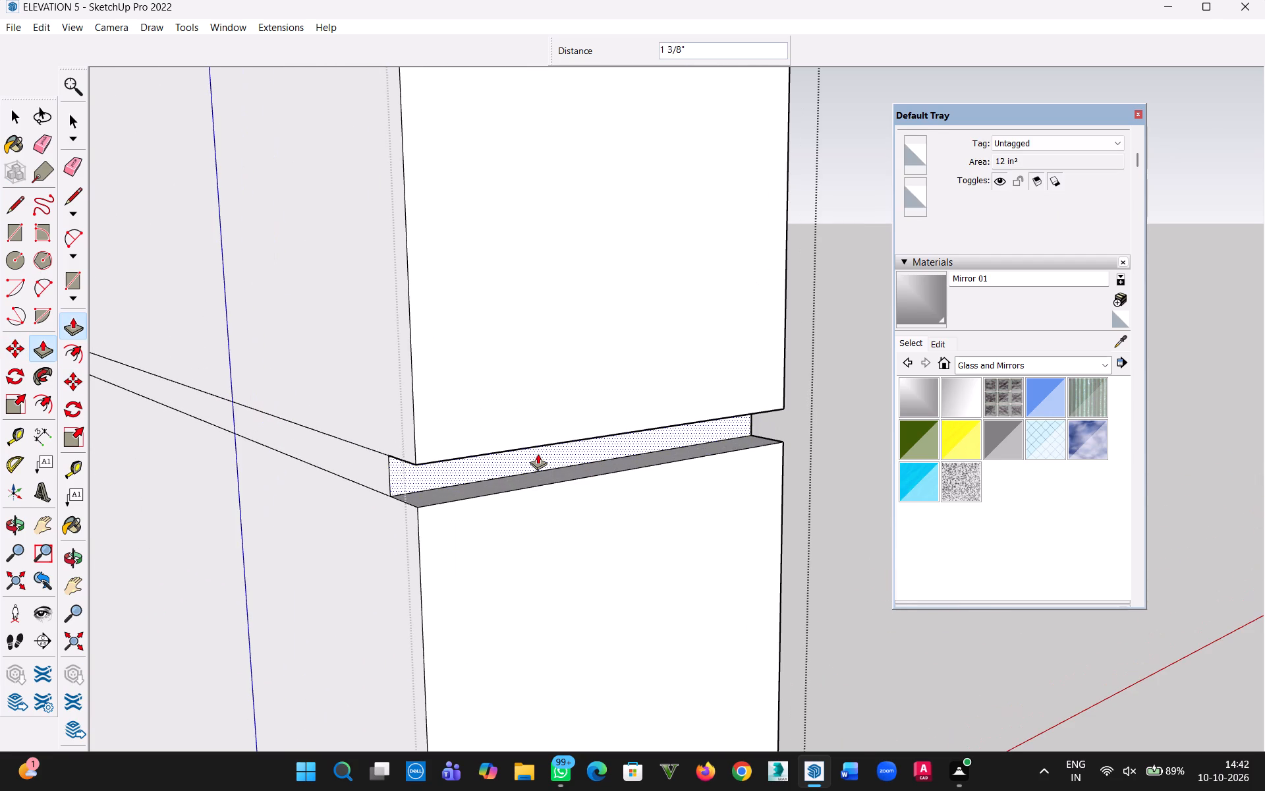
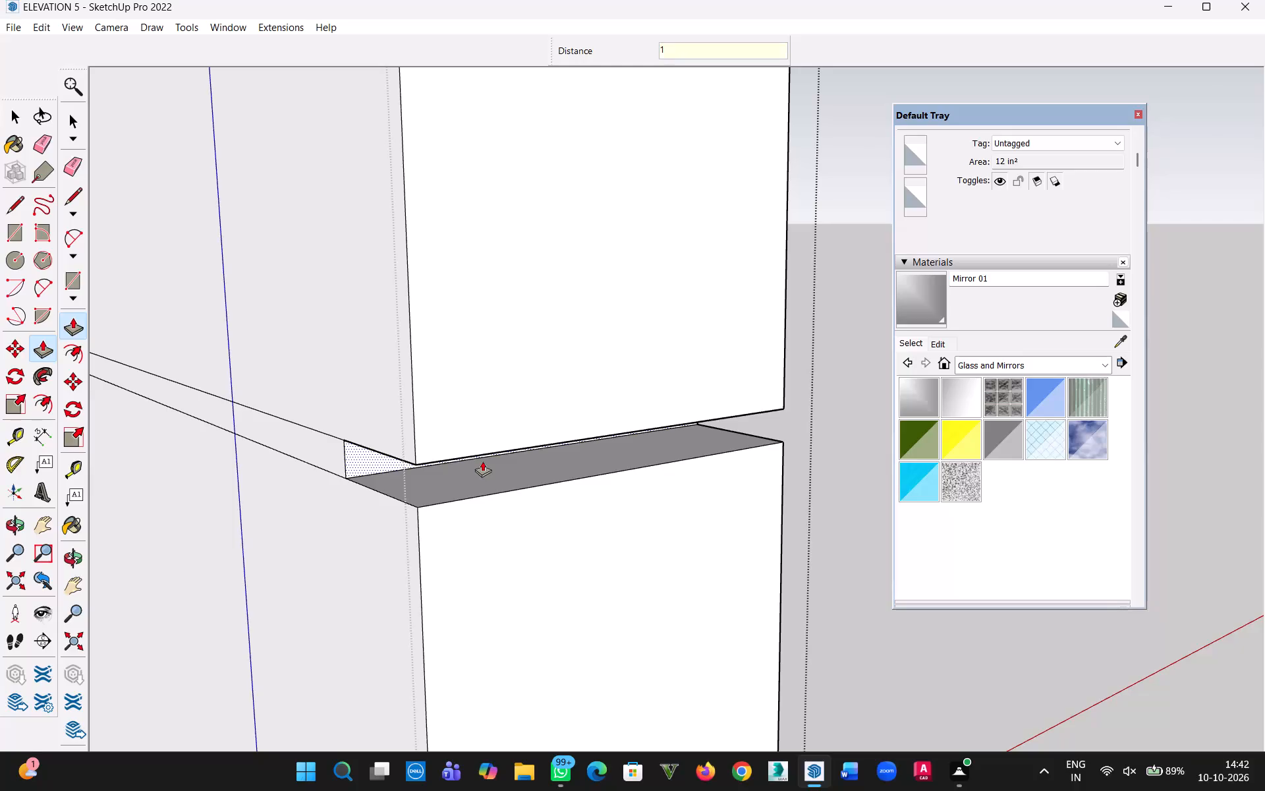
Recess the lowest groove strip by 1" on the shorter column's narrow front face and both wide side faces.
{"action": "key", "text": "shift+quotedbl"}
{"action": "key", "text": "Return"}
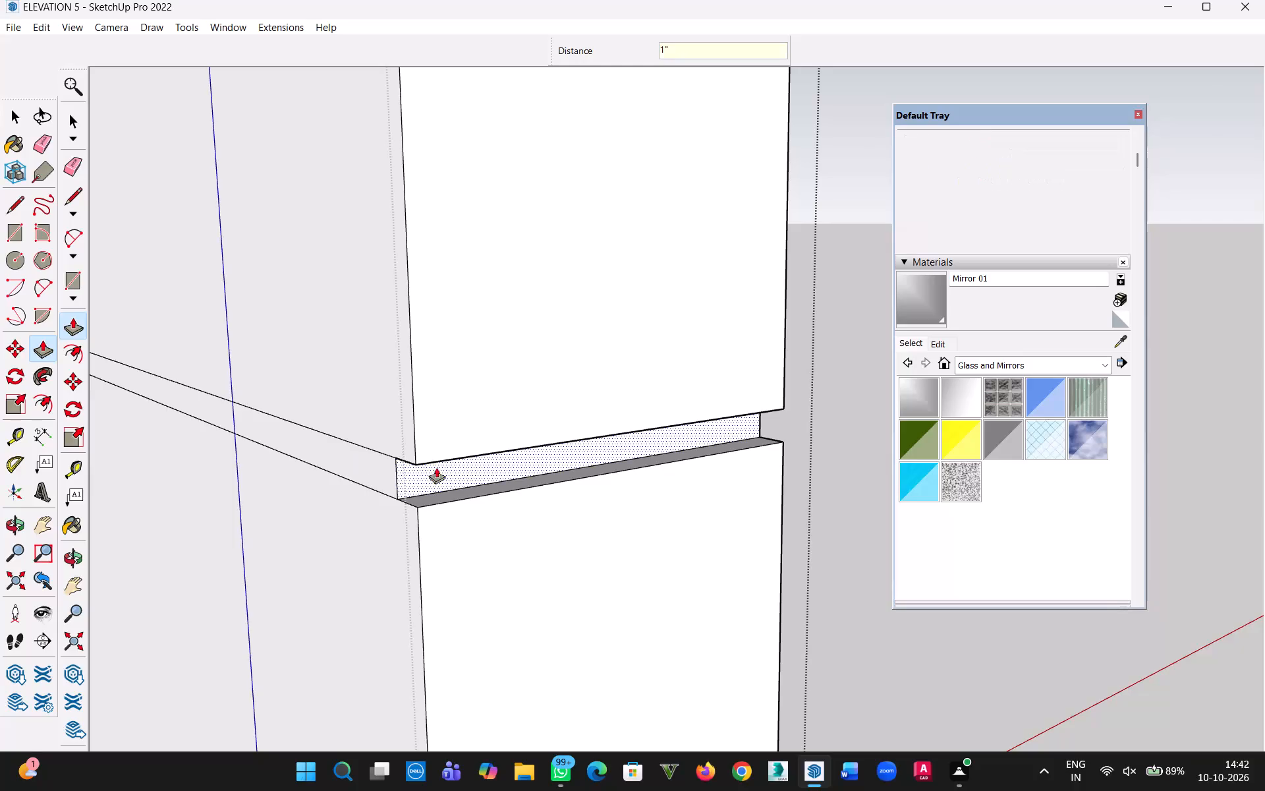
{"action": "double_click", "coordinate": [385, 466]}
{"action": "middle_click_drag", "start_coordinate": [687, 436], "coordinate": [598, 467]}
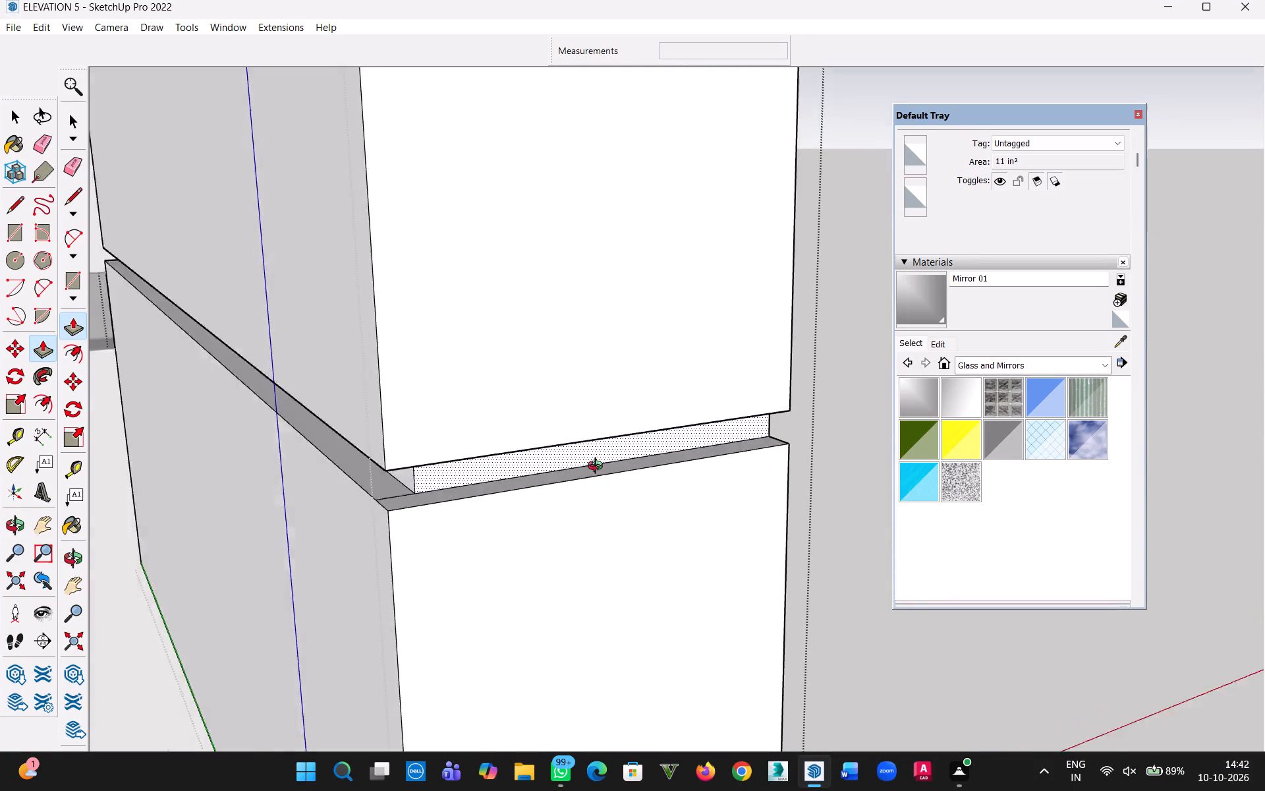
{"action": "middle_click_drag", "start_coordinate": [598, 467], "coordinate": [224, 475]}
{"action": "middle_click_drag", "start_coordinate": [760, 518], "coordinate": [585, 528]}
{"action": "double_click", "coordinate": [820, 437]}
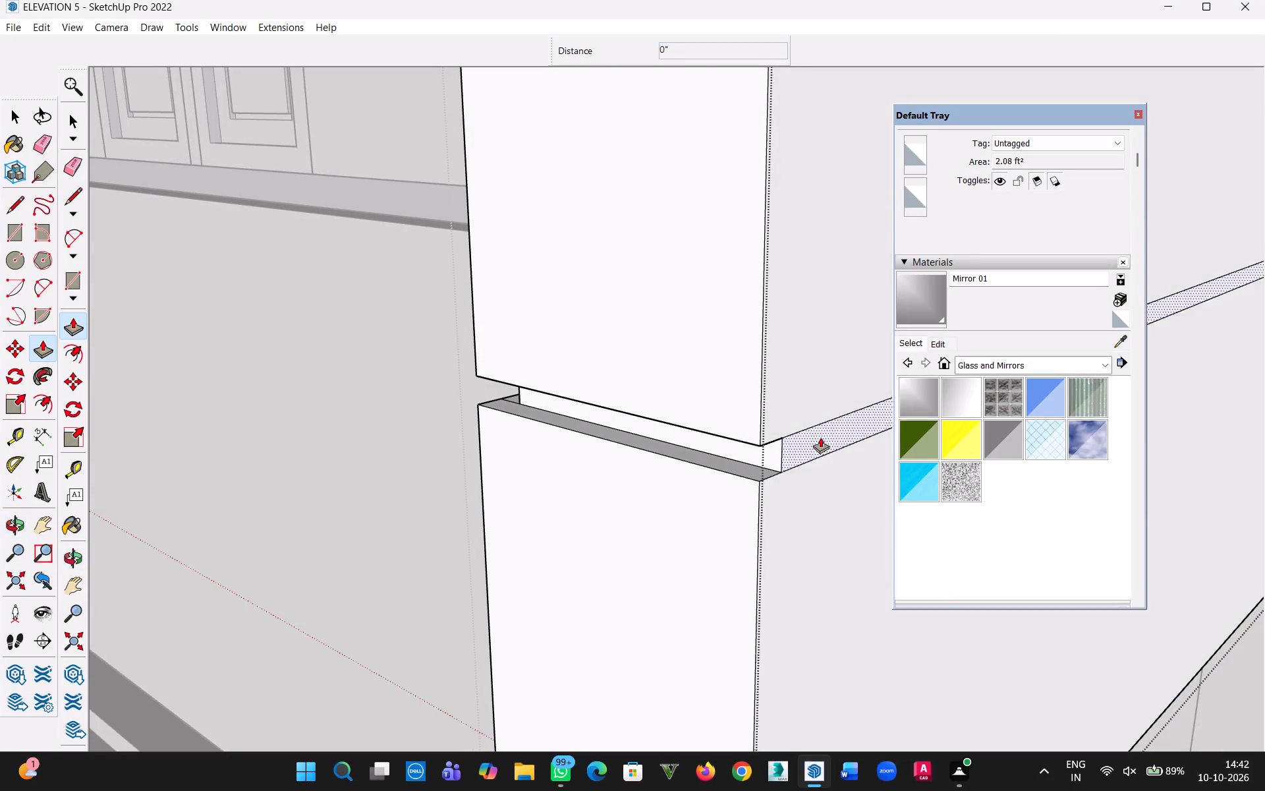
Recess the second groove strip from the bottom by 1" on the shorter column's wide outer side and narrow front face.
{"action": "scroll", "coordinate": [779, 438], "scroll_direction": "down", "scroll_amount": 14}
{"action": "key", "text": "h"}
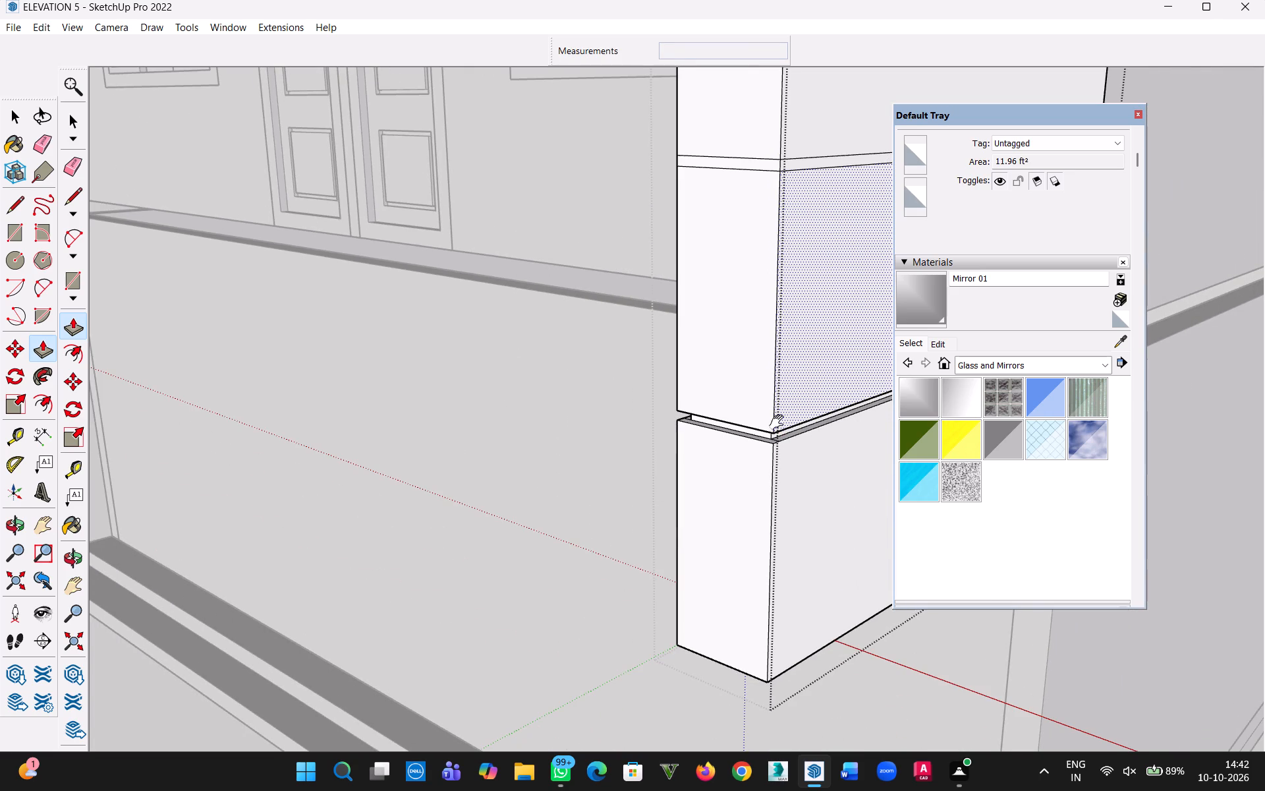
{"action": "left_click_drag", "start_coordinate": [766, 278], "coordinate": [557, 698]}
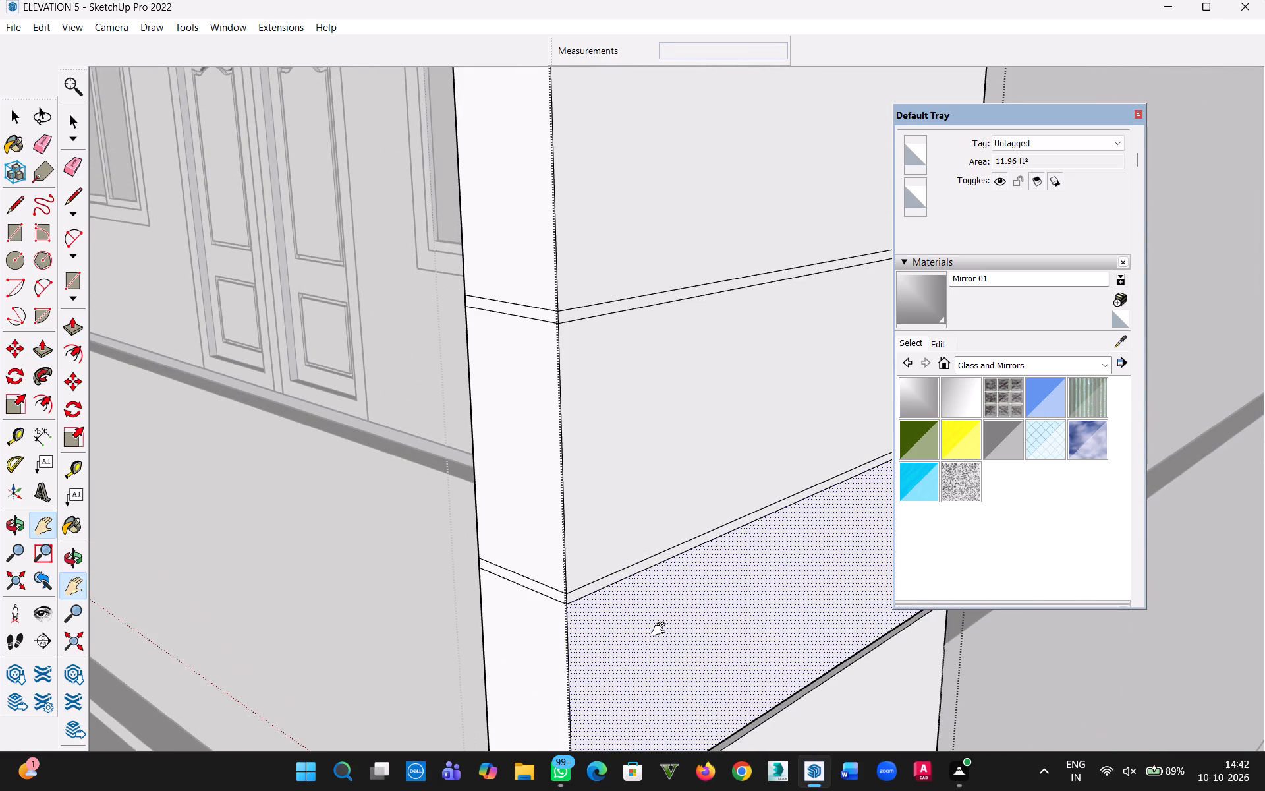
{"action": "key", "text": "Escape"}
{"action": "scroll", "coordinate": [596, 570], "scroll_direction": "up", "scroll_amount": 8}
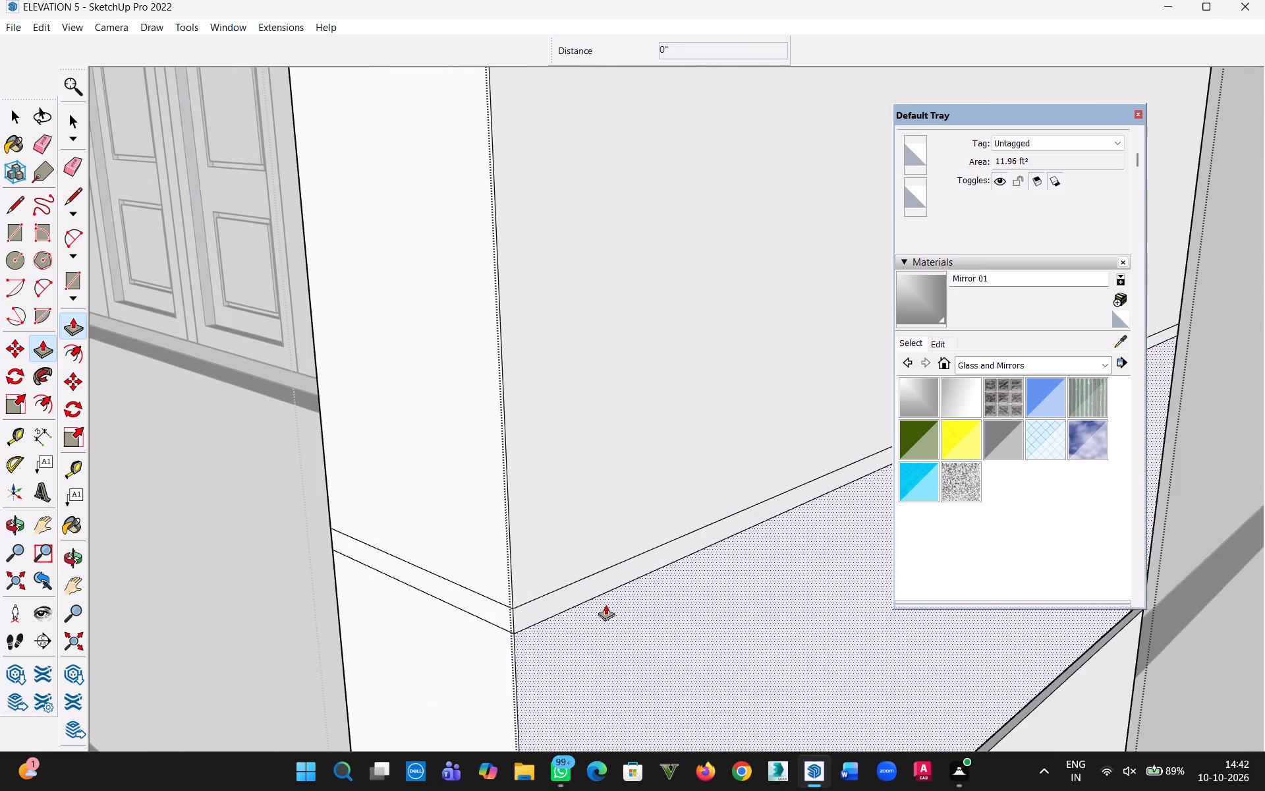
{"action": "double_click", "coordinate": [582, 580]}
{"action": "double_click", "coordinate": [455, 586]}
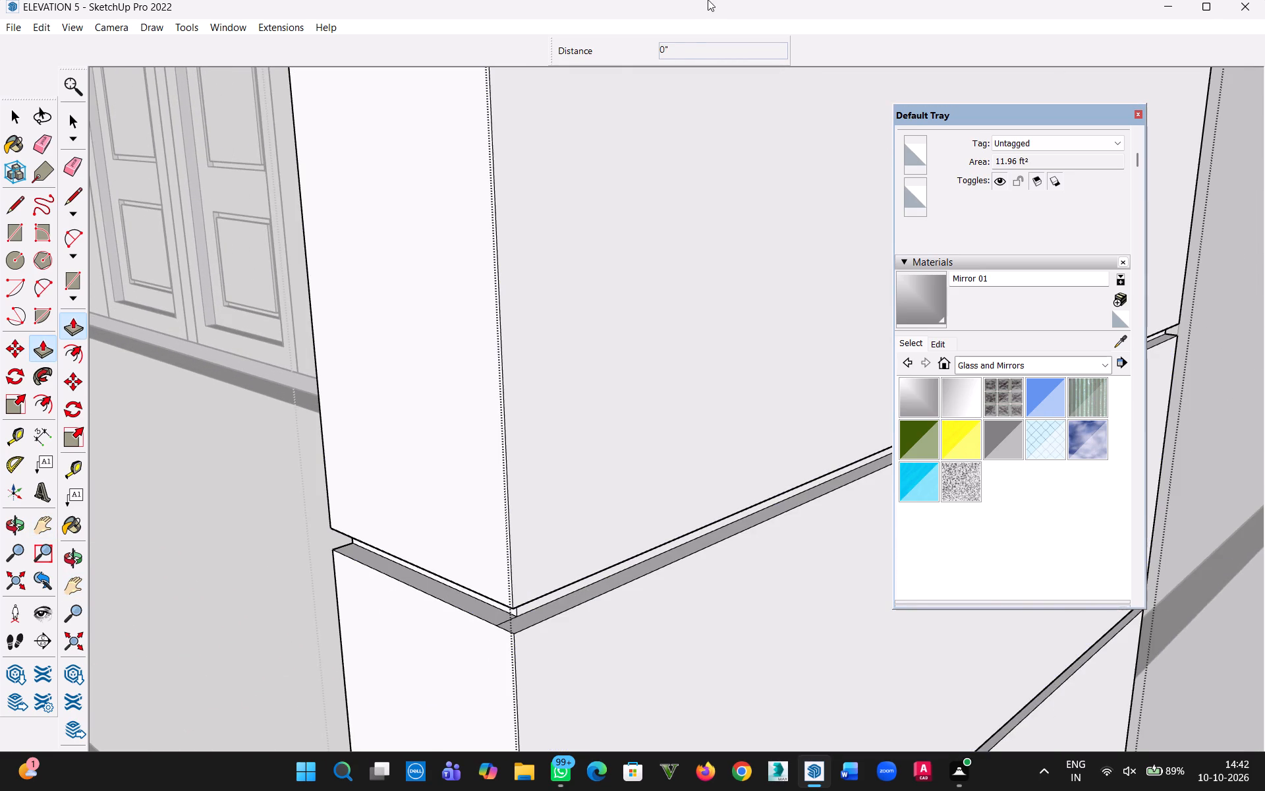
Recess the third groove strip from the bottom by 1" on the shorter column's wide outer side and narrow front face.
{"action": "scroll", "coordinate": [658, 168], "scroll_direction": "down", "scroll_amount": 4}
{"action": "key", "text": "h"}
{"action": "left_click_drag", "start_coordinate": [638, 227], "coordinate": [638, 228]}
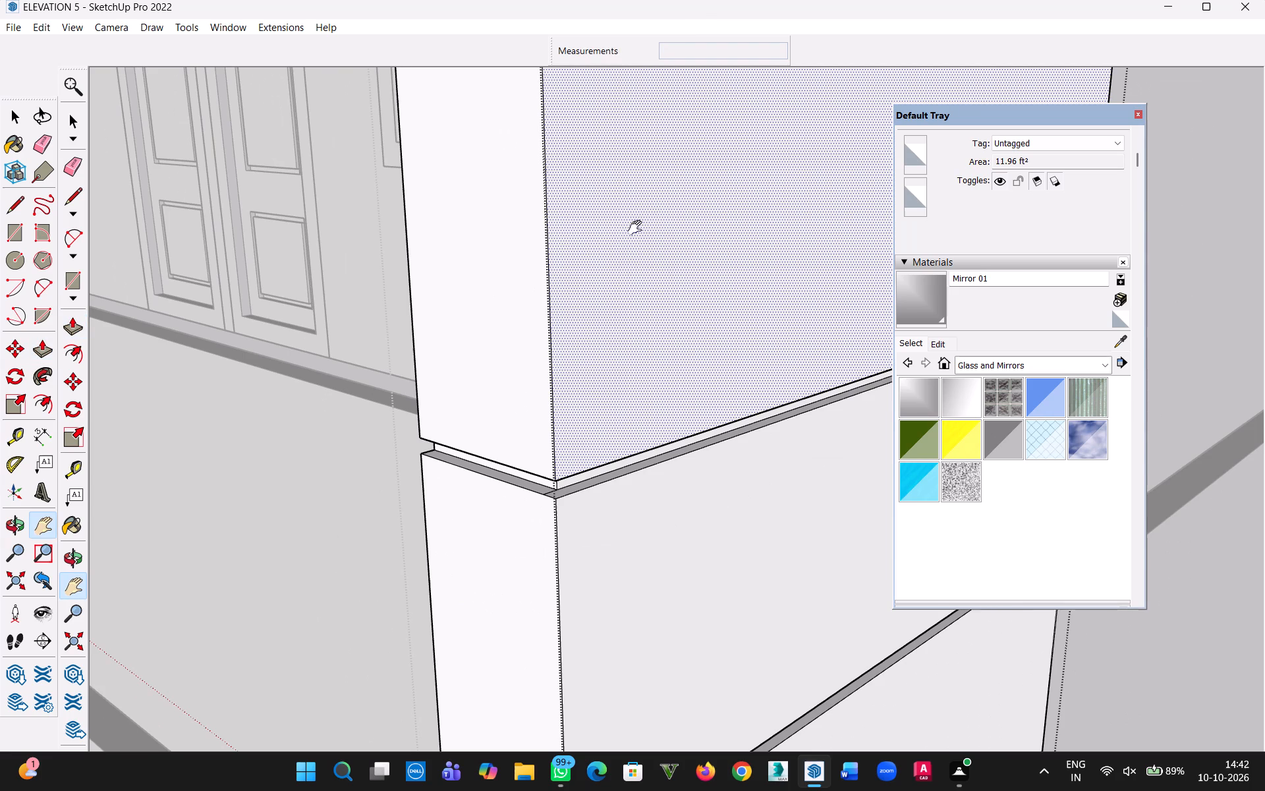
{"action": "left_click_drag", "start_coordinate": [638, 228], "coordinate": [578, 790]}
{"action": "key", "text": "Escape"}
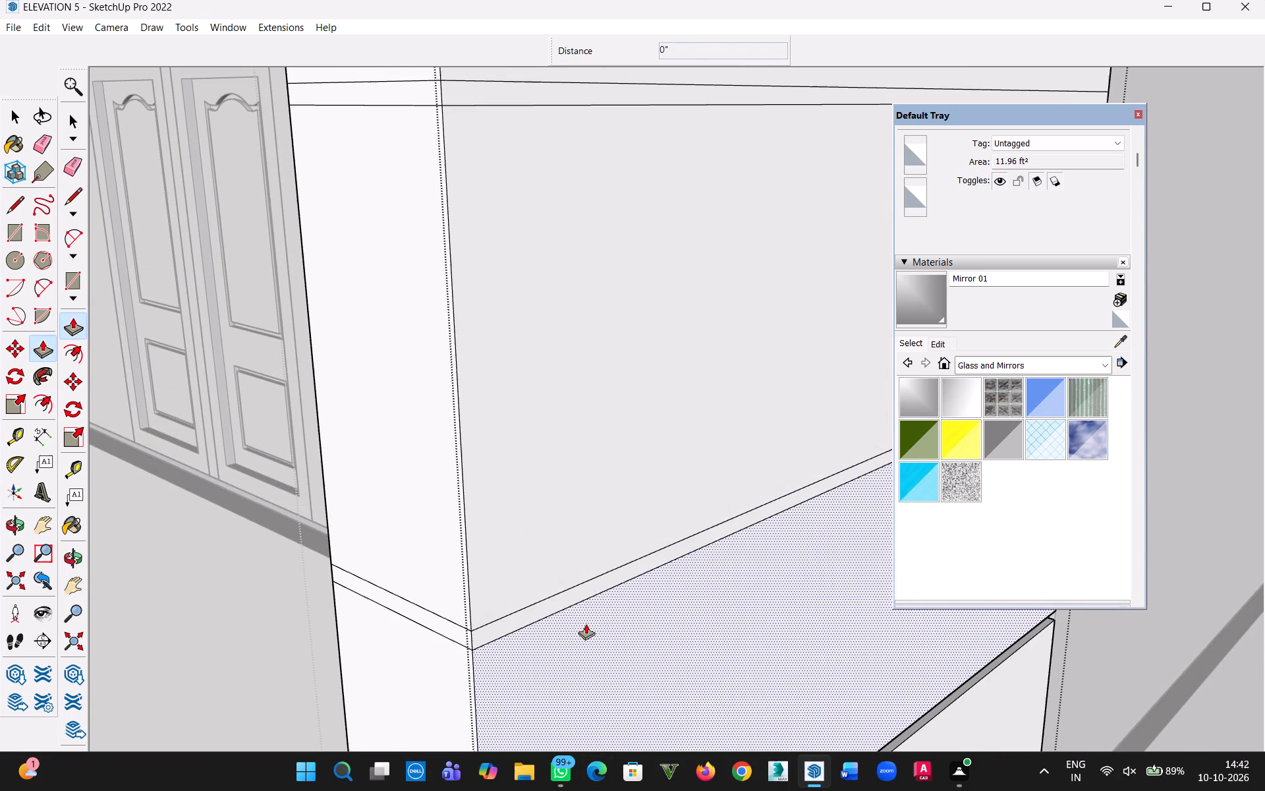
{"action": "double_click", "coordinate": [564, 594]}
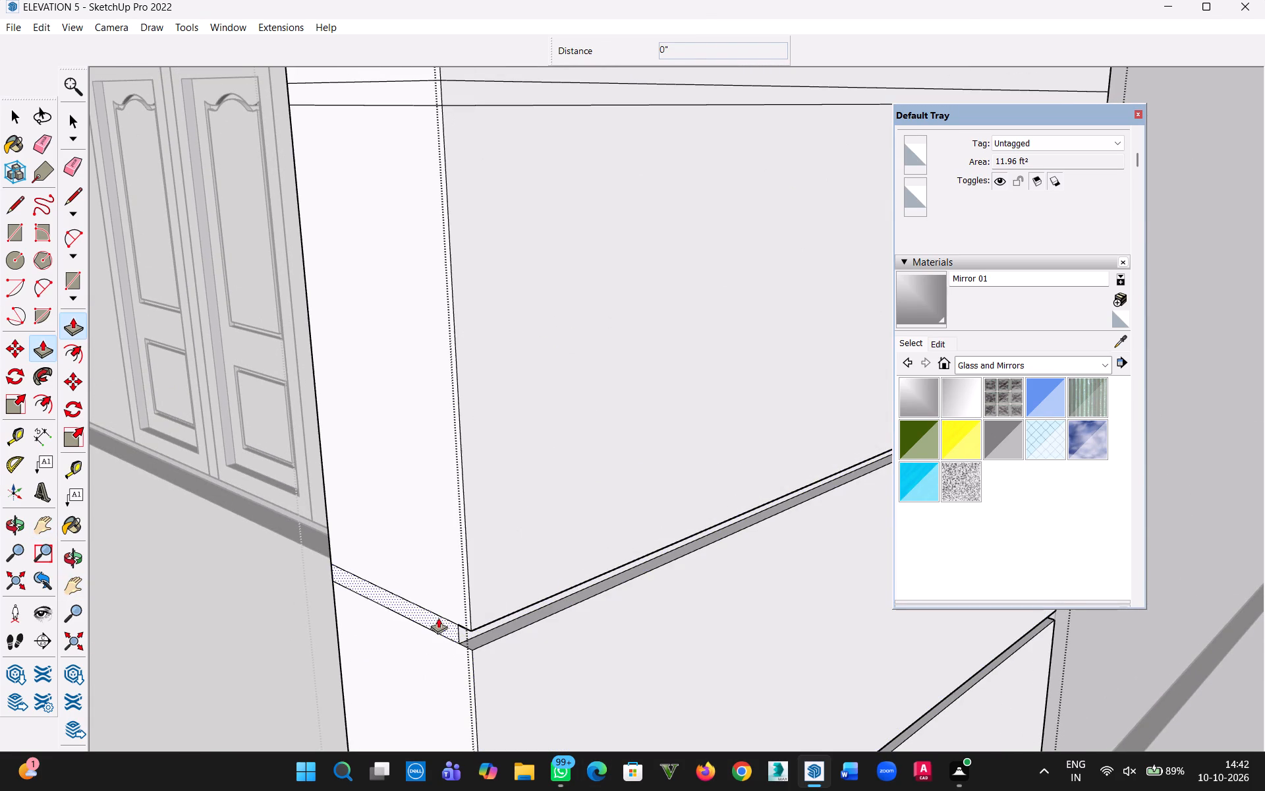
{"action": "double_click", "coordinate": [438, 618]}
Recess the fourth groove strip from the bottom by 1" on the shorter column's wide outer side face.
{"action": "key", "text": "h"}
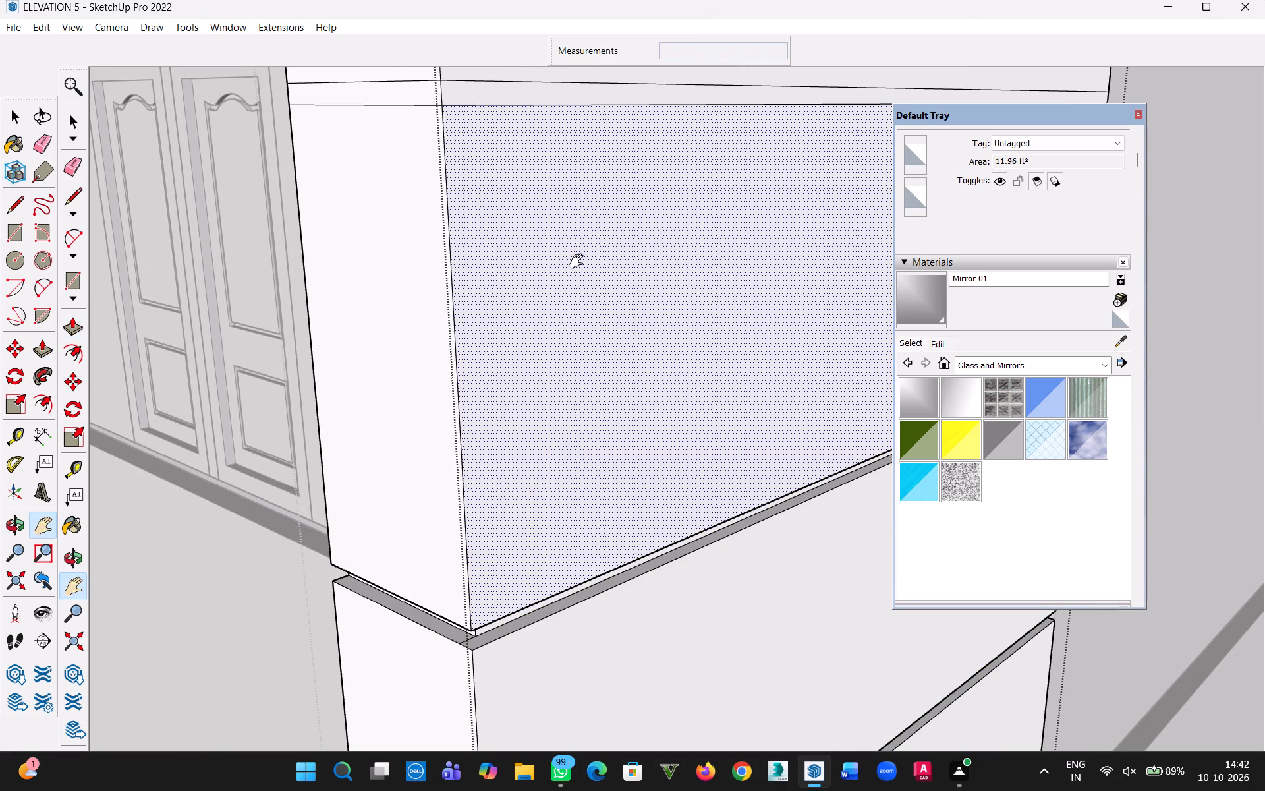
{"action": "left_click_drag", "start_coordinate": [578, 262], "coordinate": [559, 651]}
{"action": "key", "text": "Escape"}
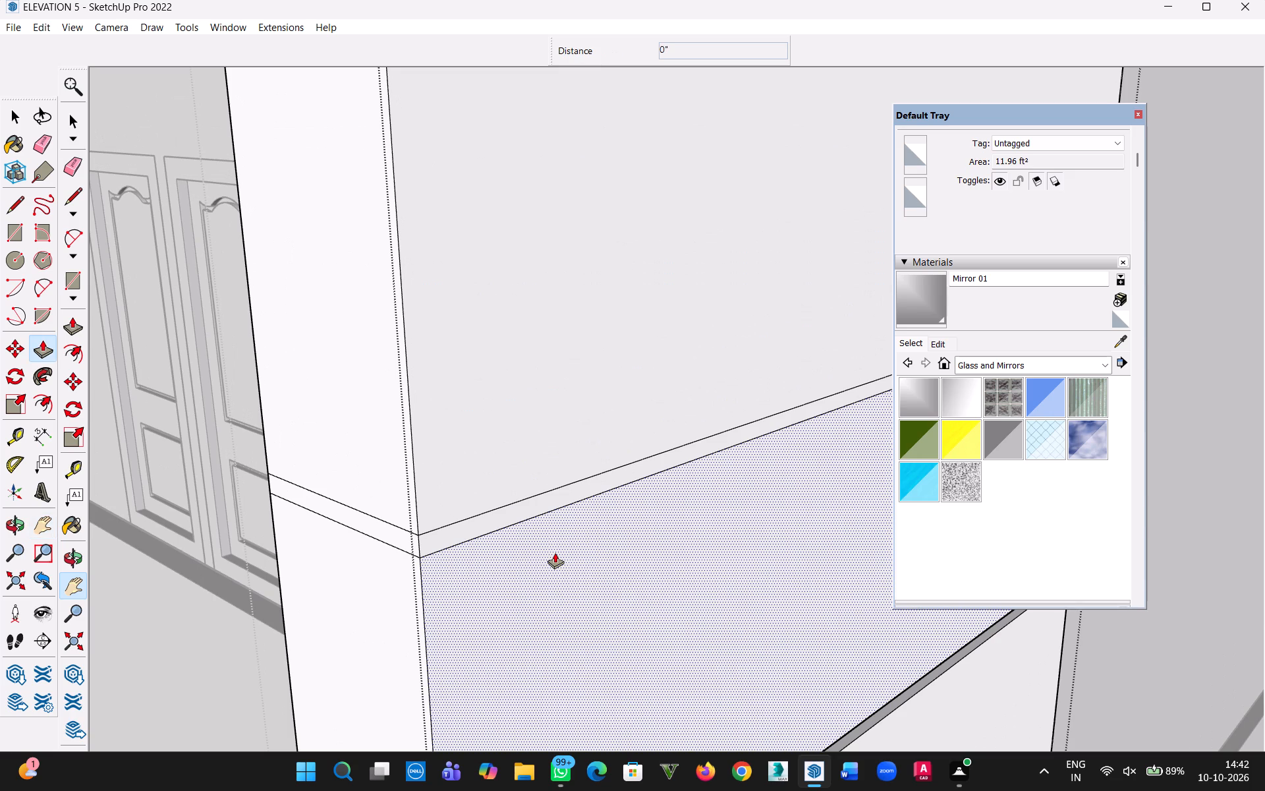
{"action": "scroll", "coordinate": [561, 506], "scroll_direction": "up", "scroll_amount": 1}
{"action": "double_click", "coordinate": [554, 499]}
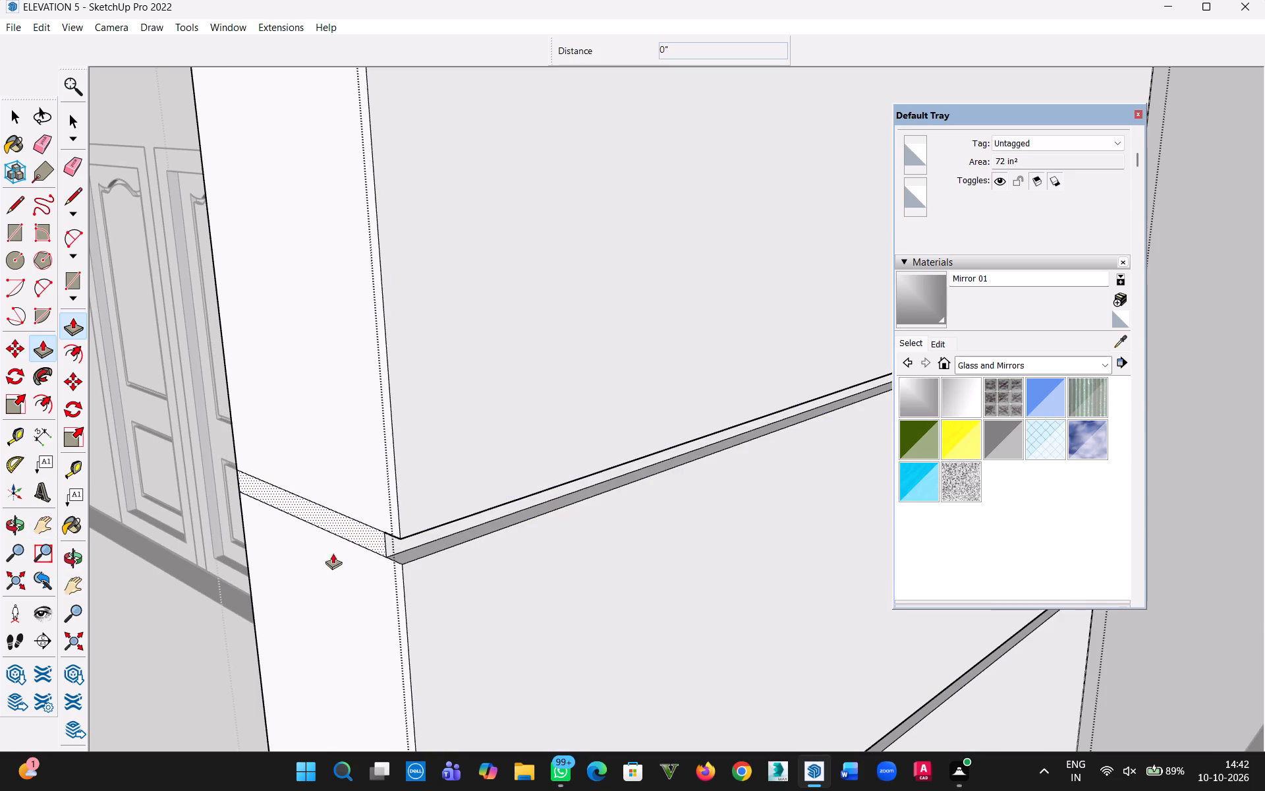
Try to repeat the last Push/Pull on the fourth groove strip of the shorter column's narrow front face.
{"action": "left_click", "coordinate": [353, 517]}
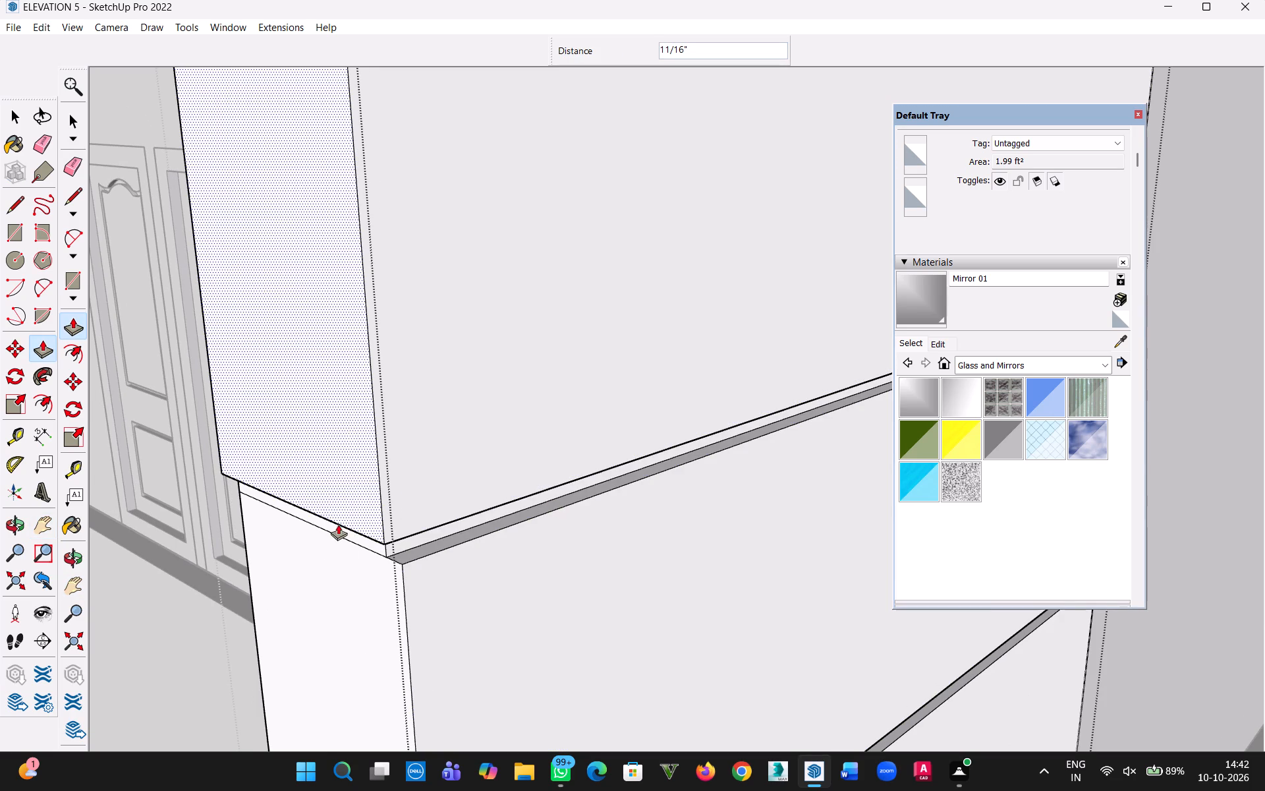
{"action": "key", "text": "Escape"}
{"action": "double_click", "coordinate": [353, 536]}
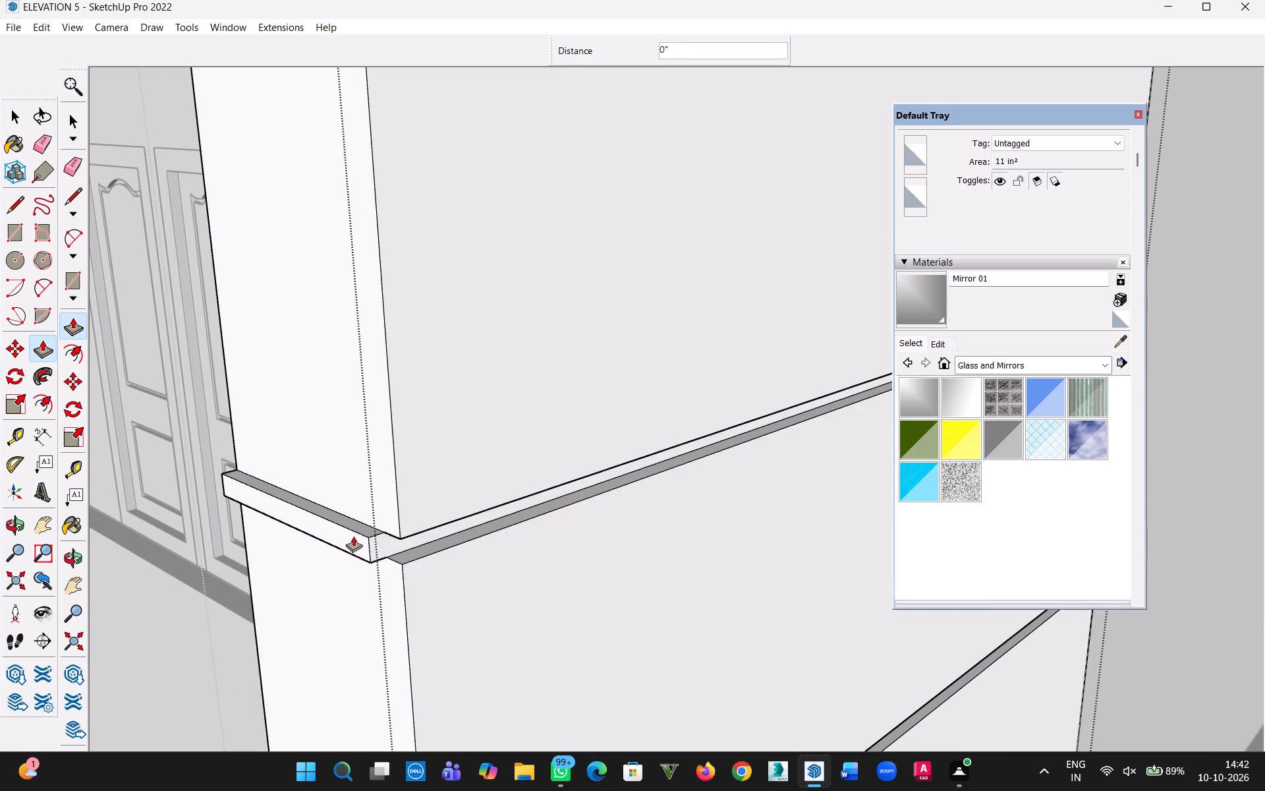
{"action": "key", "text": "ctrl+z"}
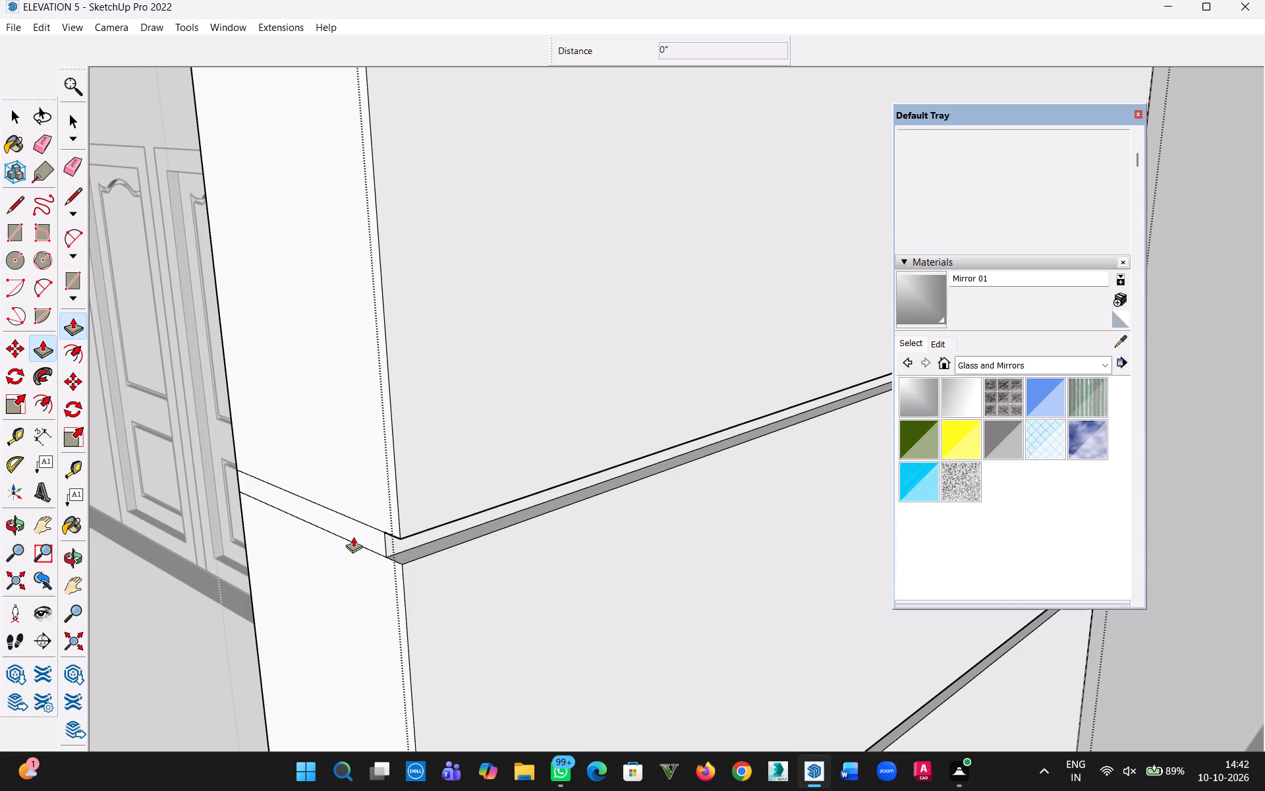
Recess the fourth groove strip by 1" on the shorter column's narrow front face and wide inner side face.
{"action": "left_click", "coordinate": [361, 527]}
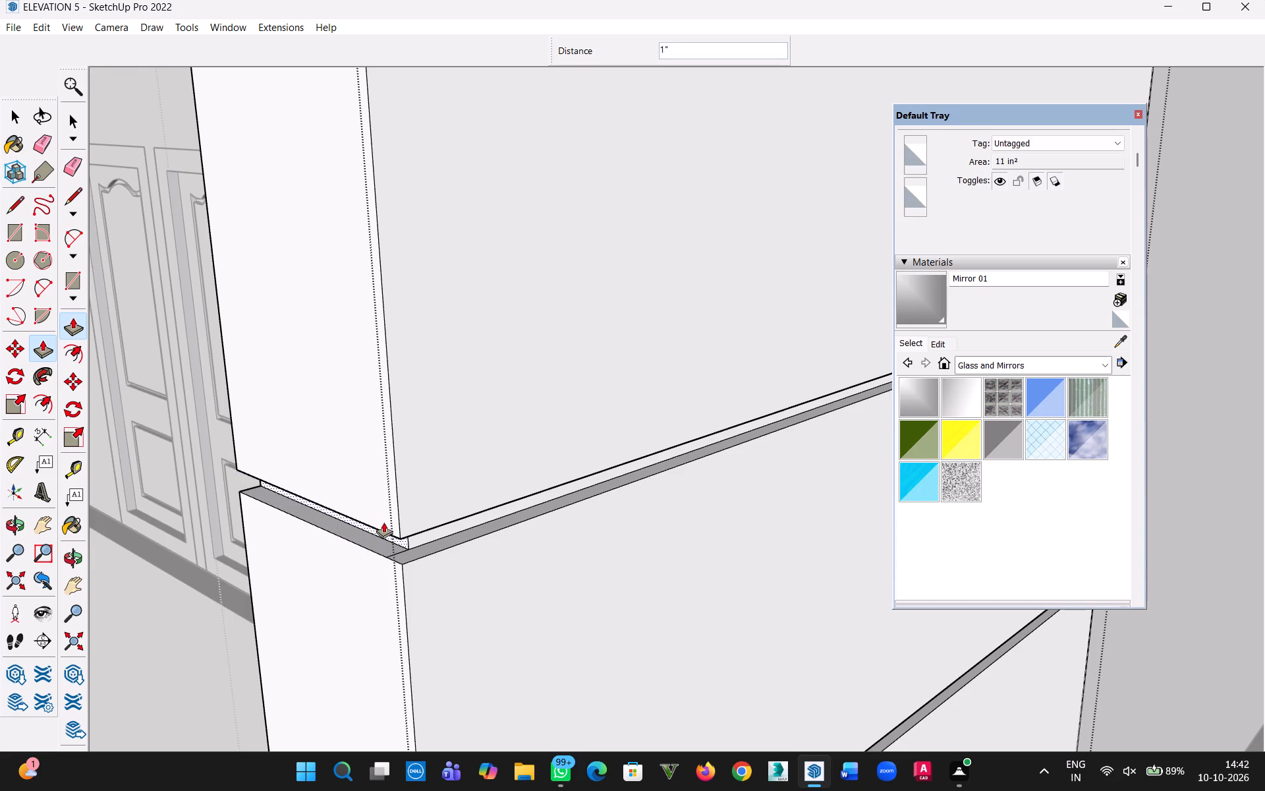
{"action": "key", "text": "1"}
{"action": "key", "text": "shift+quotedbl"}
{"action": "key", "text": "Return"}
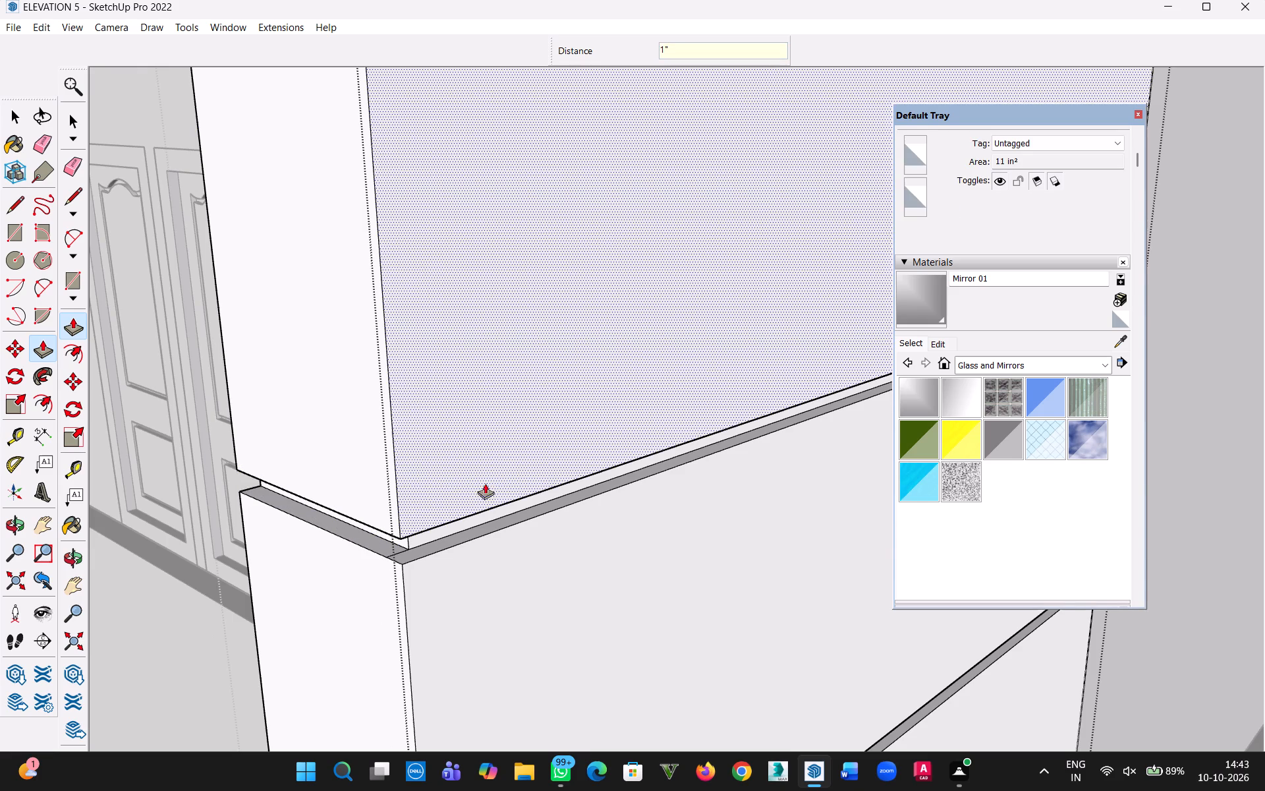
{"action": "middle_click_drag", "start_coordinate": [282, 409], "coordinate": [886, 388]}
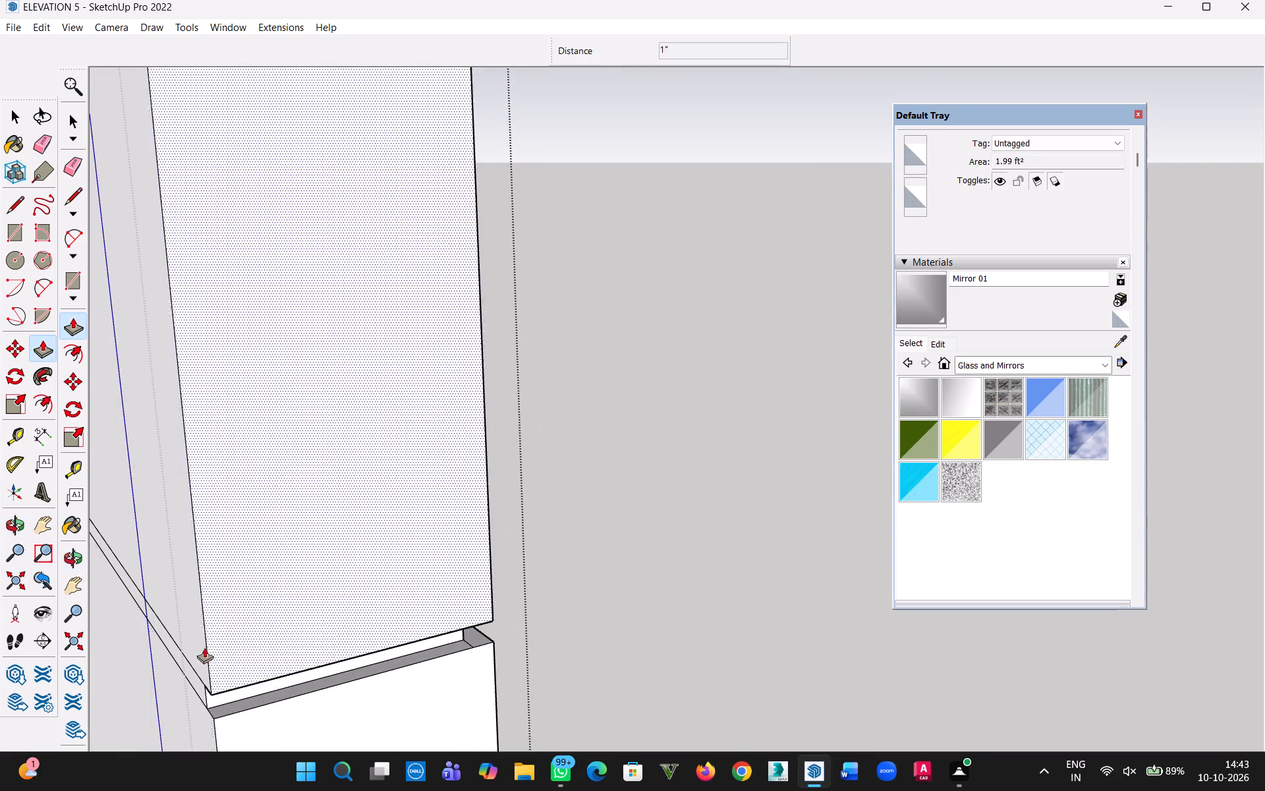
{"action": "scroll", "coordinate": [159, 668], "scroll_direction": "up", "scroll_amount": 5}
{"action": "double_click", "coordinate": [203, 666]}
Recess the fifth groove strip from the bottom by 1" on the shorter column's inner side, narrow front and outer side faces.
{"action": "scroll", "coordinate": [390, 498], "scroll_direction": "down", "scroll_amount": 9}
{"action": "double_click", "coordinate": [279, 88]}
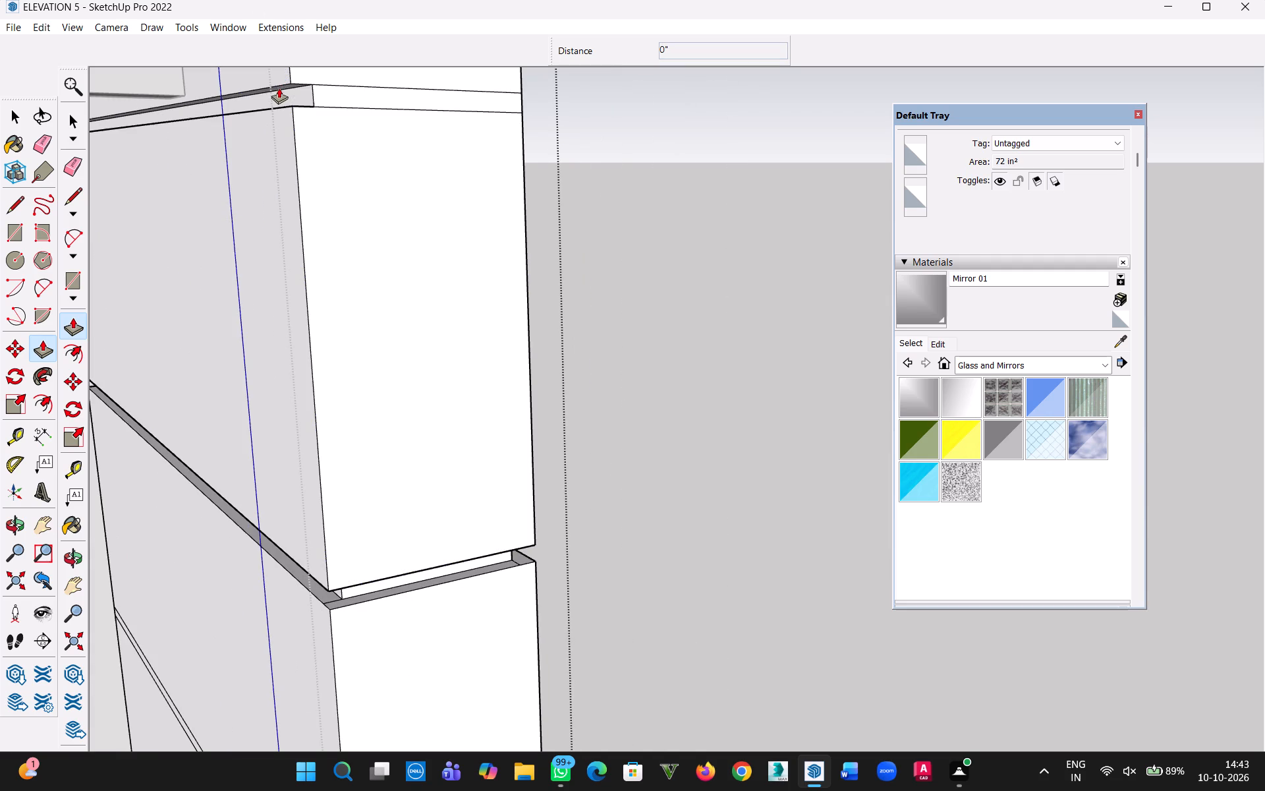
{"action": "double_click", "coordinate": [332, 94]}
{"action": "middle_click_drag", "start_coordinate": [512, 142], "coordinate": [90, 216]}
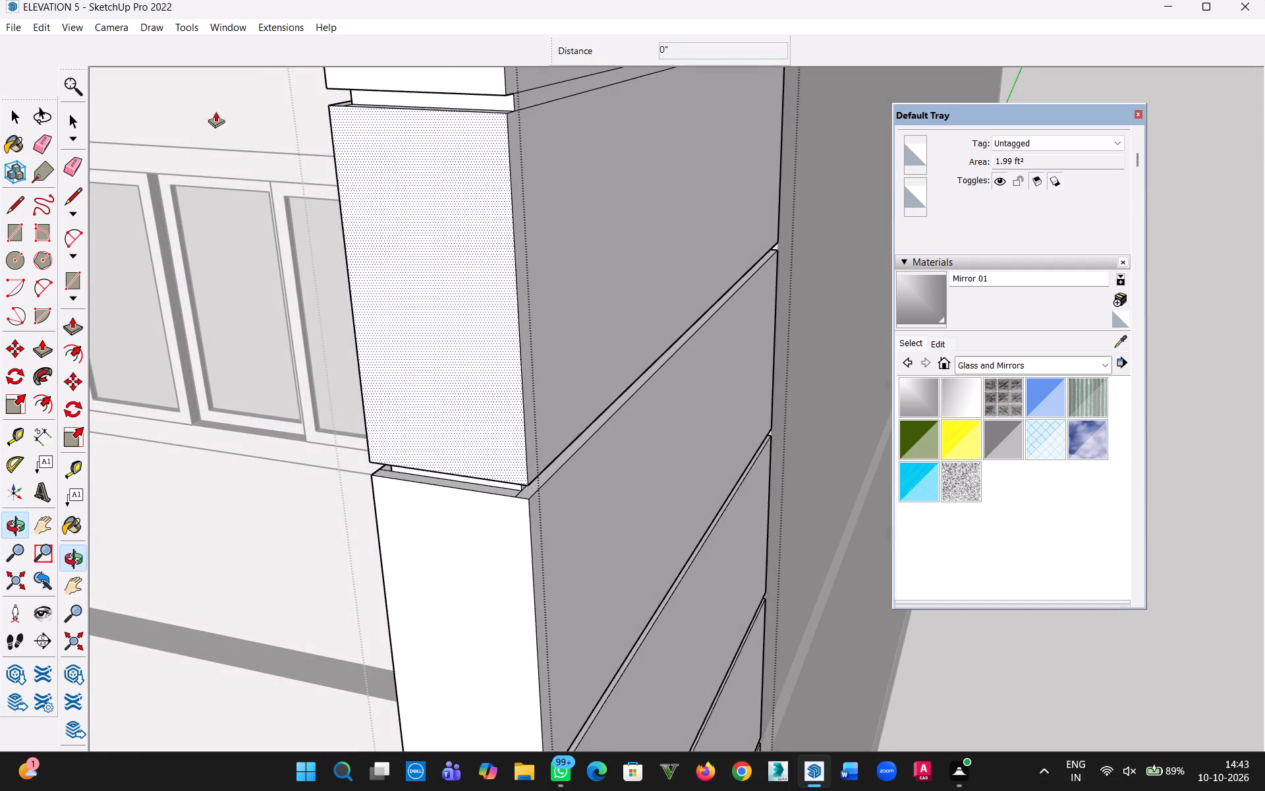
{"action": "scroll", "coordinate": [580, 98], "scroll_direction": "up", "scroll_amount": 2}
{"action": "double_click", "coordinate": [546, 87]}
Recess the sixth groove strip from the bottom by 1" on the shorter column's wide outer side and narrow front face.
{"action": "scroll", "coordinate": [513, 194], "scroll_direction": "down", "scroll_amount": 6}
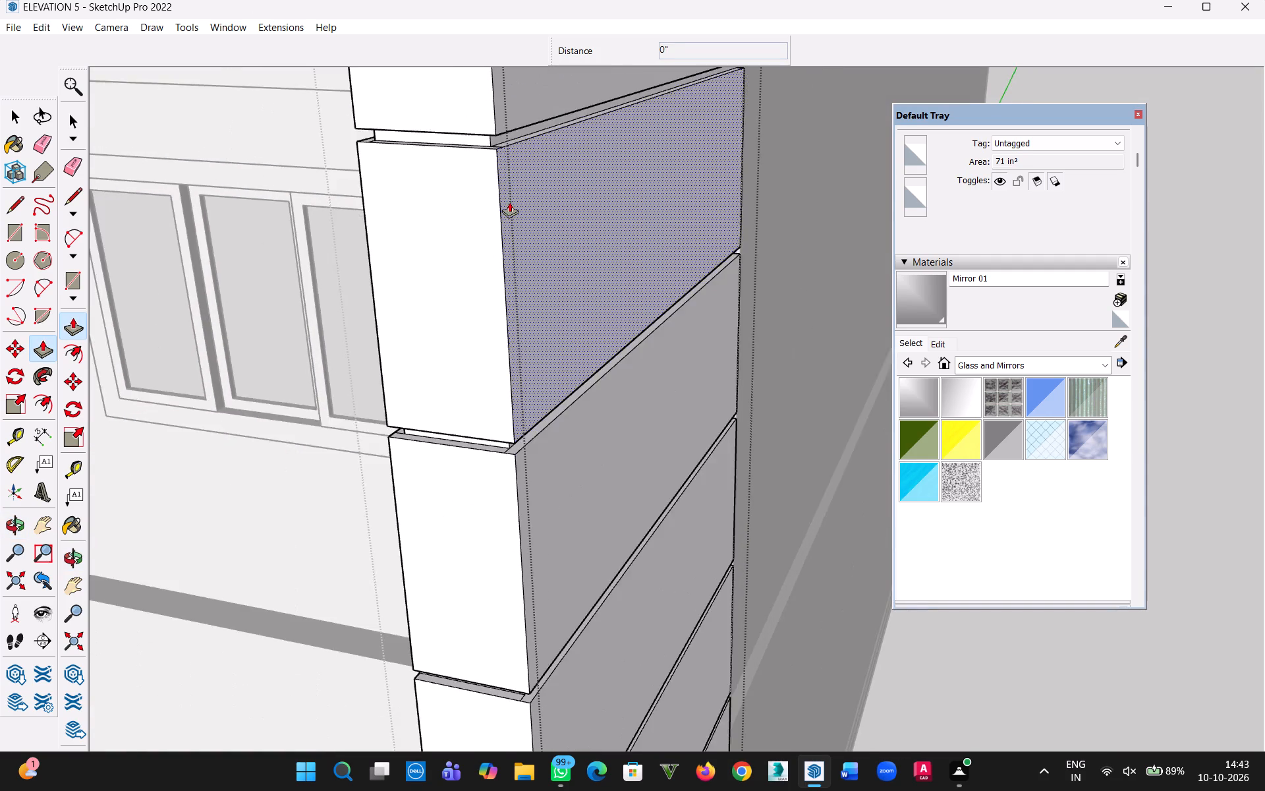
{"action": "scroll", "coordinate": [509, 202], "scroll_direction": "down", "scroll_amount": 8}
{"action": "key", "text": "h"}
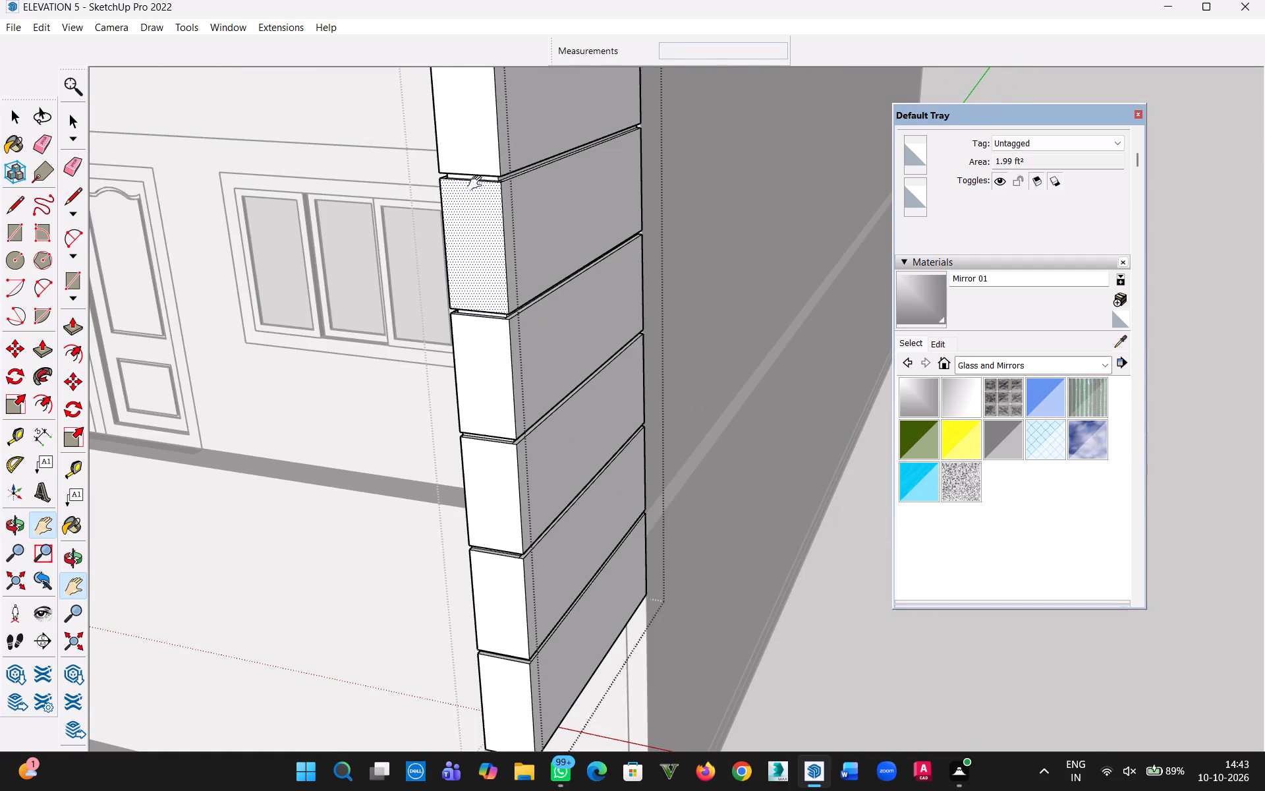
{"action": "left_click_drag", "start_coordinate": [476, 181], "coordinate": [474, 629]}
{"action": "scroll", "coordinate": [563, 490], "scroll_direction": "up", "scroll_amount": 4}
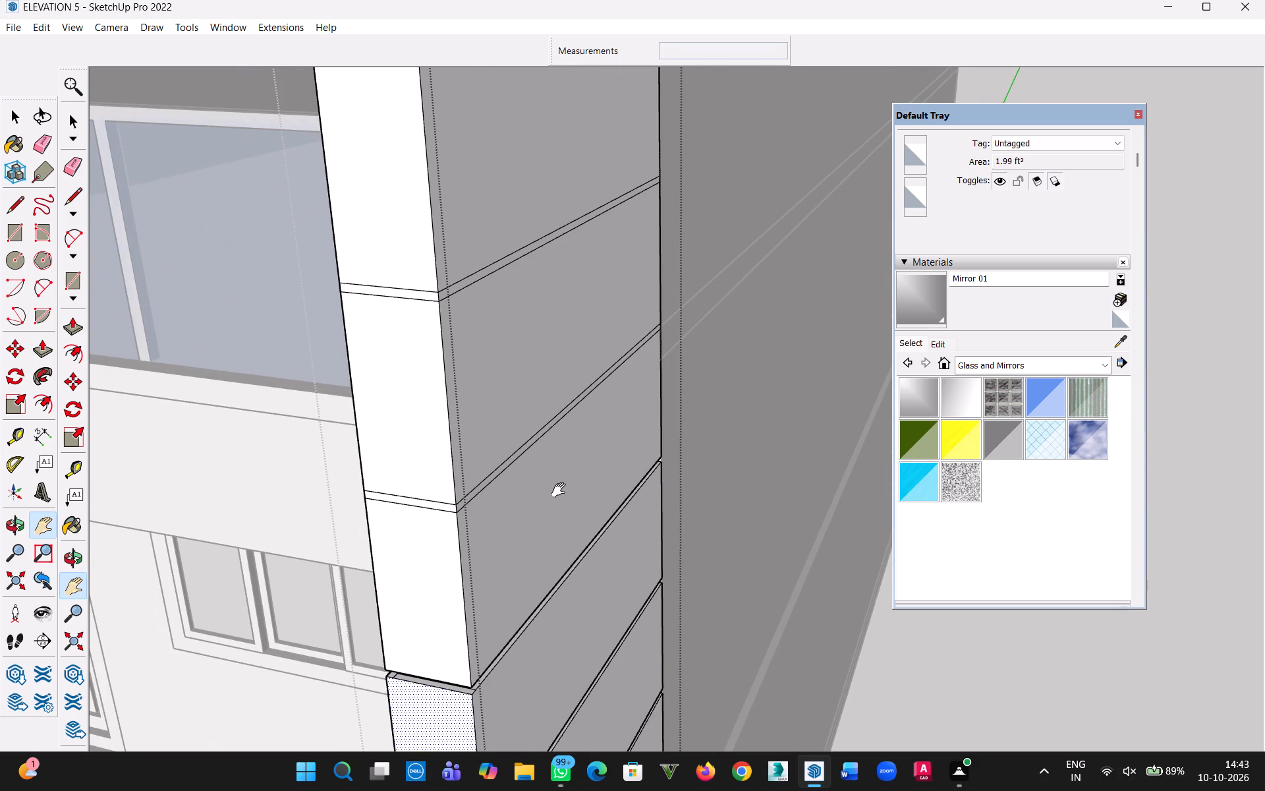
{"action": "key", "text": "Escape"}
{"action": "scroll", "coordinate": [486, 452], "scroll_direction": "up", "scroll_amount": 7}
{"action": "scroll", "coordinate": [459, 510], "scroll_direction": "up", "scroll_amount": 3}
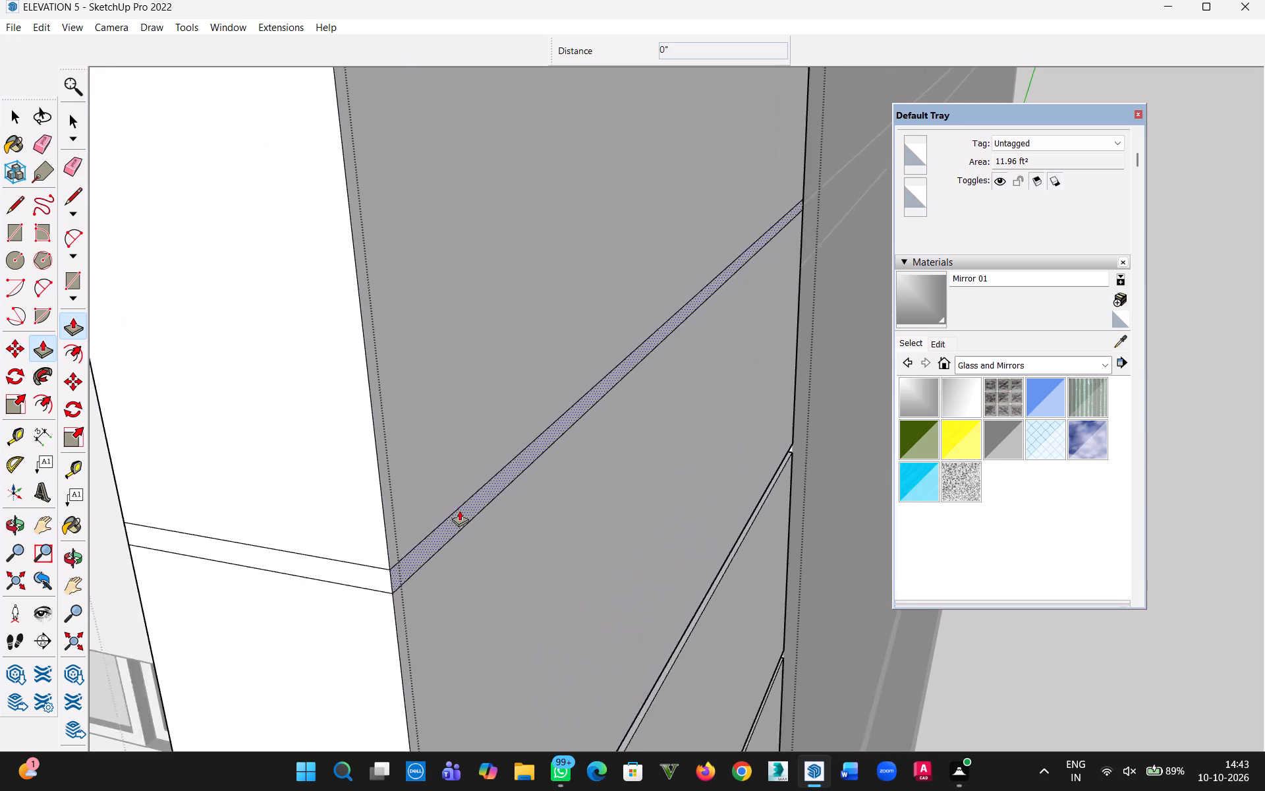
{"action": "double_click", "coordinate": [453, 521]}
{"action": "double_click", "coordinate": [302, 570]}
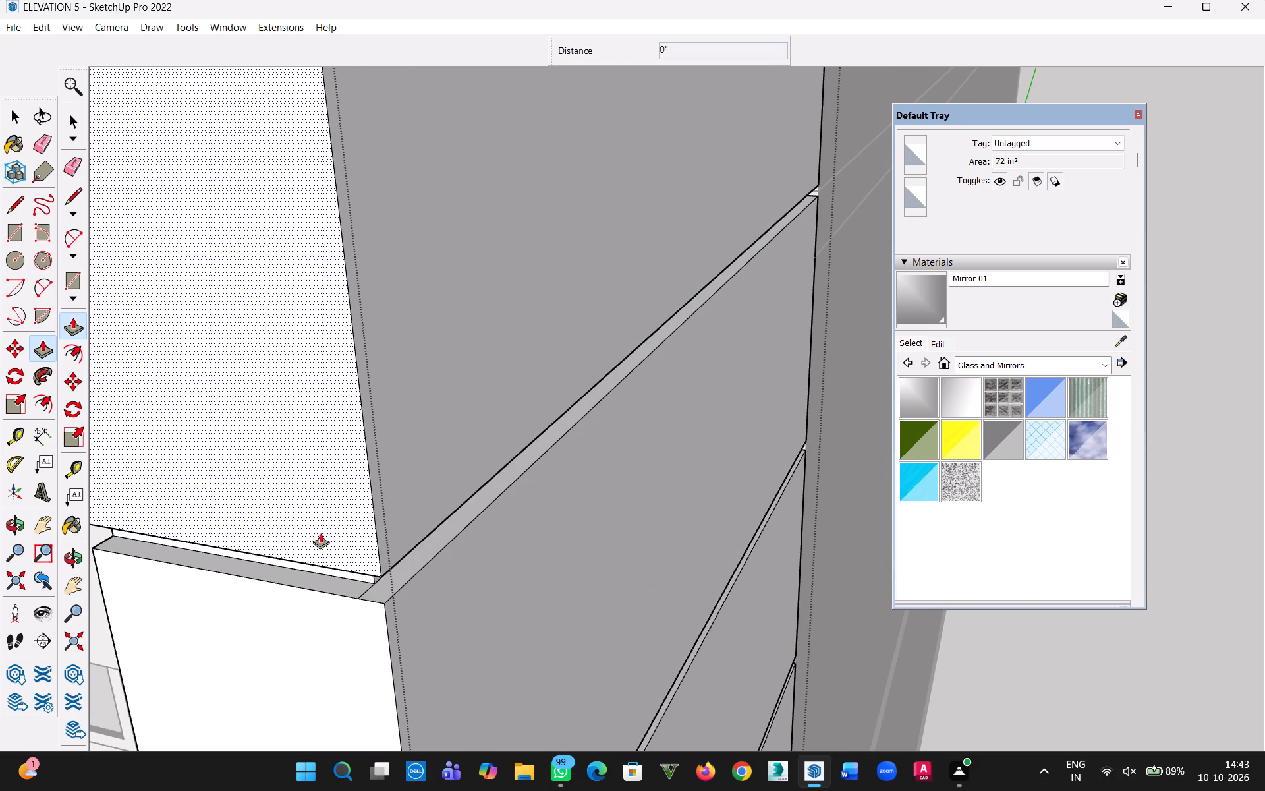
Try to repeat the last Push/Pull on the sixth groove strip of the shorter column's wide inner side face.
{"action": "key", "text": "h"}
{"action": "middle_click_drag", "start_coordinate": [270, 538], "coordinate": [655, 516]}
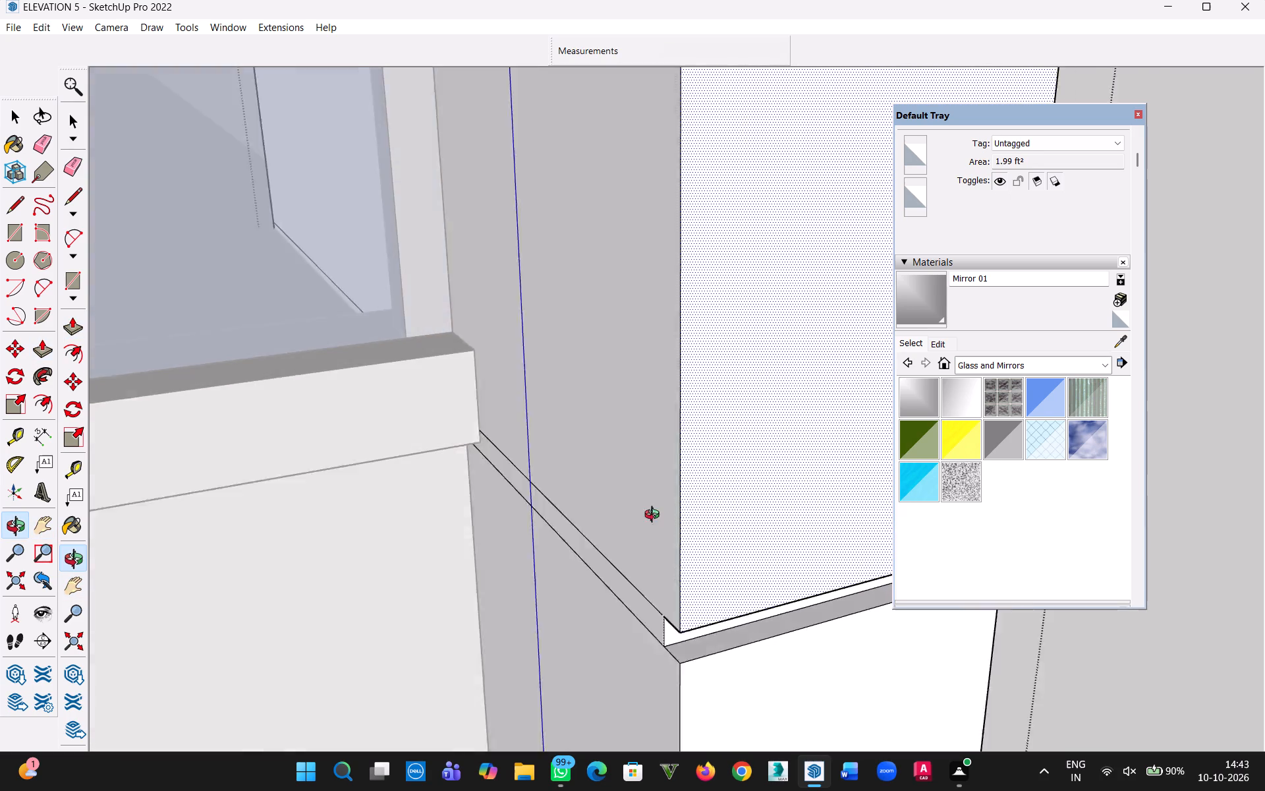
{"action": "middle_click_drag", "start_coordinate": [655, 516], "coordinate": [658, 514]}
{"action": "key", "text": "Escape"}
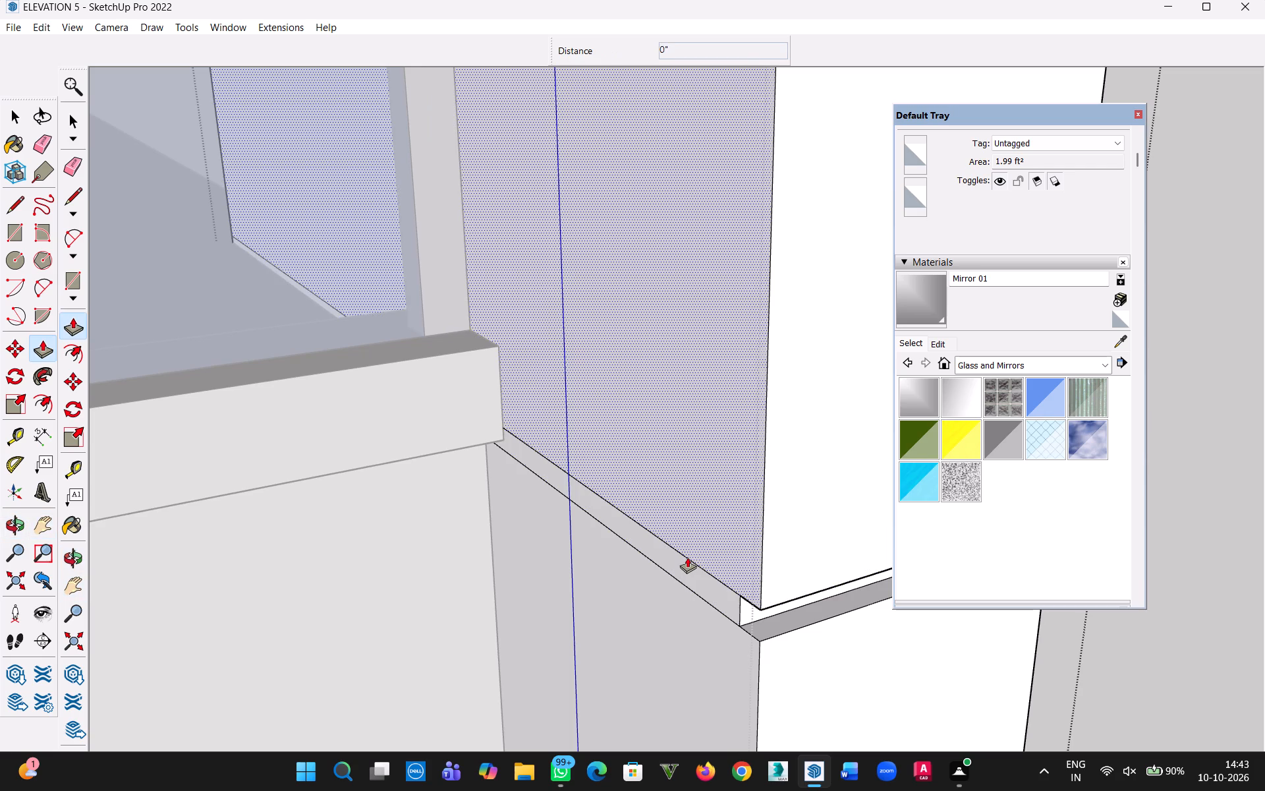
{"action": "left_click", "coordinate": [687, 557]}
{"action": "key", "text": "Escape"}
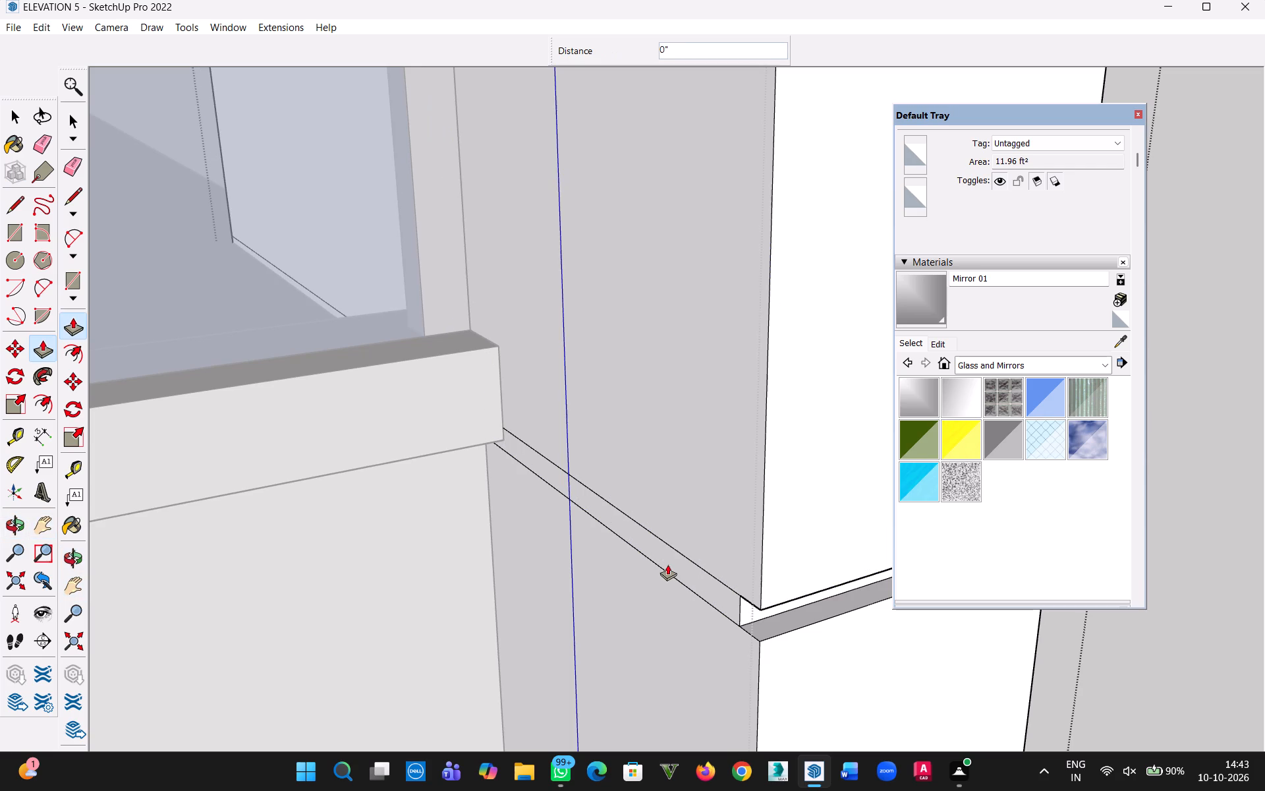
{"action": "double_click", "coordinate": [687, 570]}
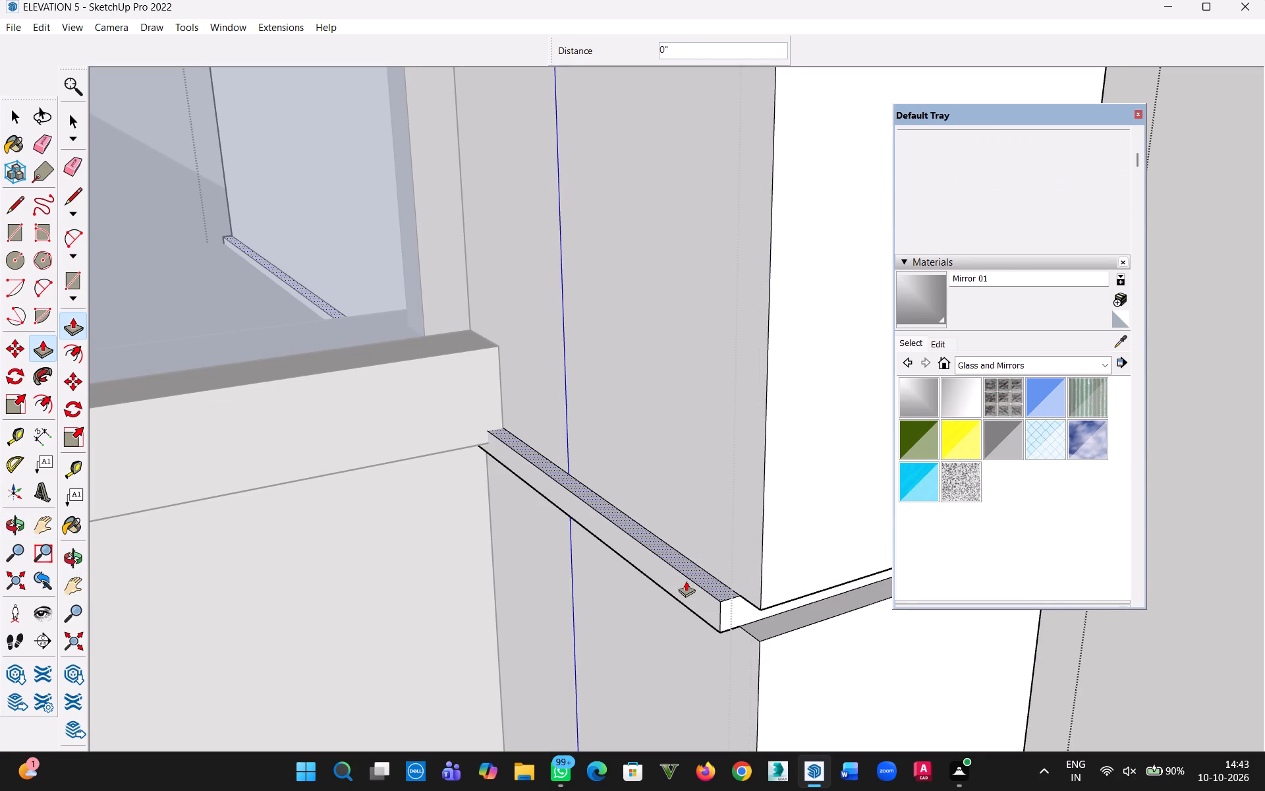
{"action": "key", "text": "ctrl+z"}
Recess the sixth groove strip by 1" on the shorter column's wide inner side face.
{"action": "left_click", "coordinate": [698, 573]}
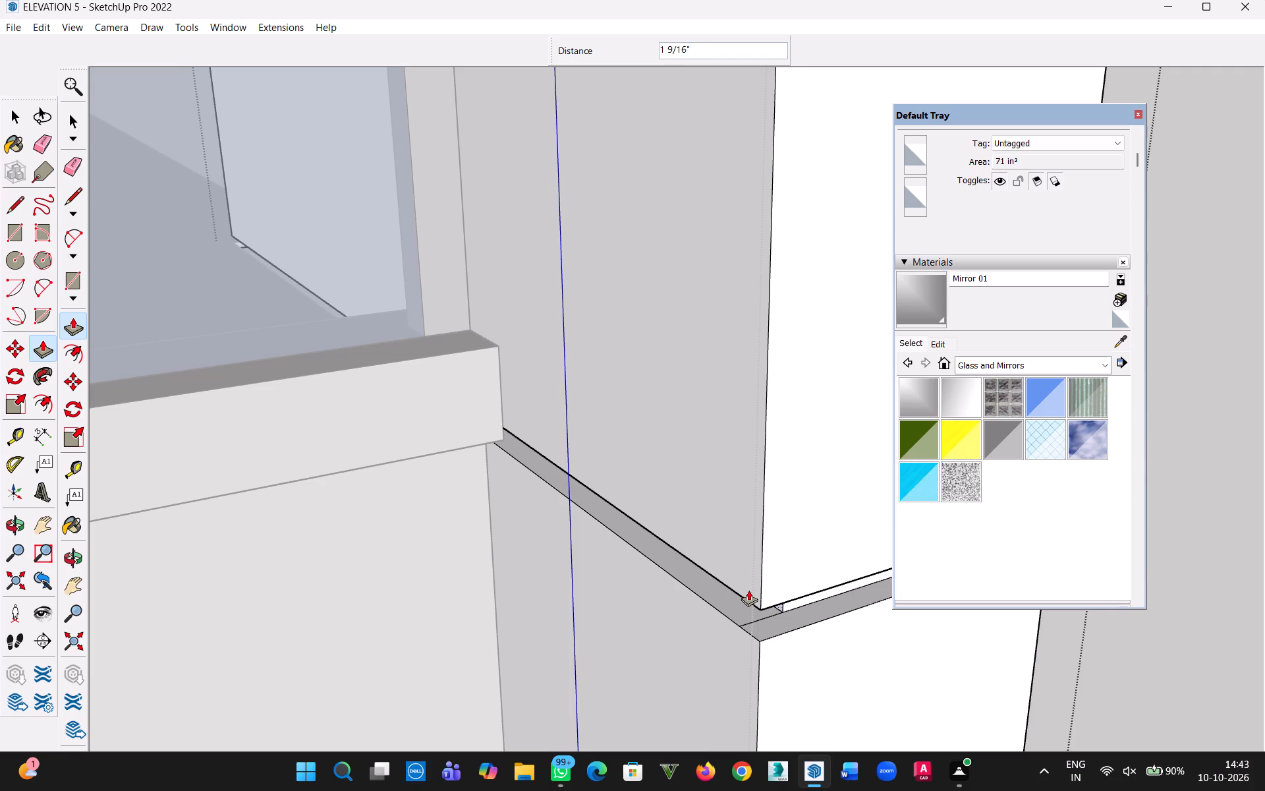
{"action": "type", "text": "1\""}
{"action": "key", "text": "Return"}
Recess the seventh groove strip from the bottom by 1" on the shorter column's inner side, narrow front and outer side faces.
{"action": "scroll", "coordinate": [752, 336], "scroll_direction": "down", "scroll_amount": 5}
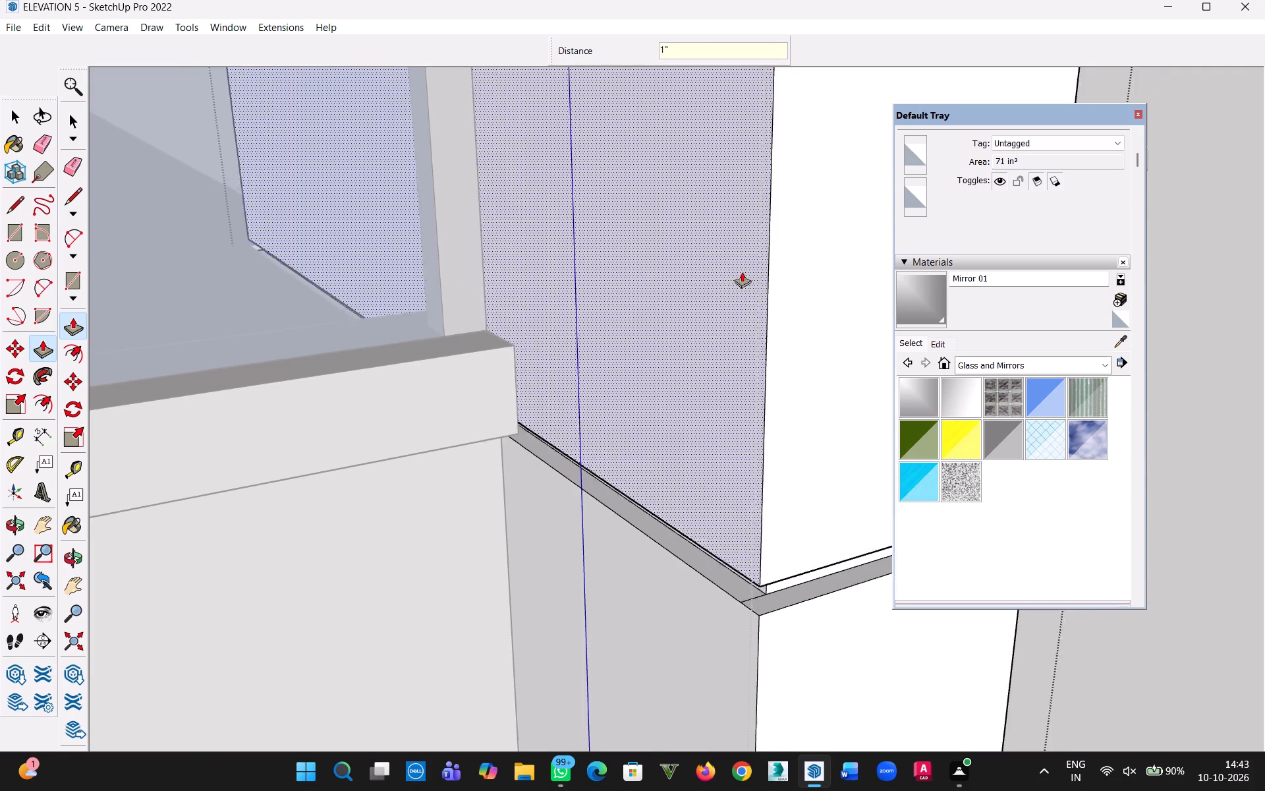
{"action": "scroll", "coordinate": [719, 234], "scroll_direction": "down", "scroll_amount": 4}
{"action": "key", "text": "h"}
{"action": "left_click_drag", "start_coordinate": [721, 206], "coordinate": [712, 250]}
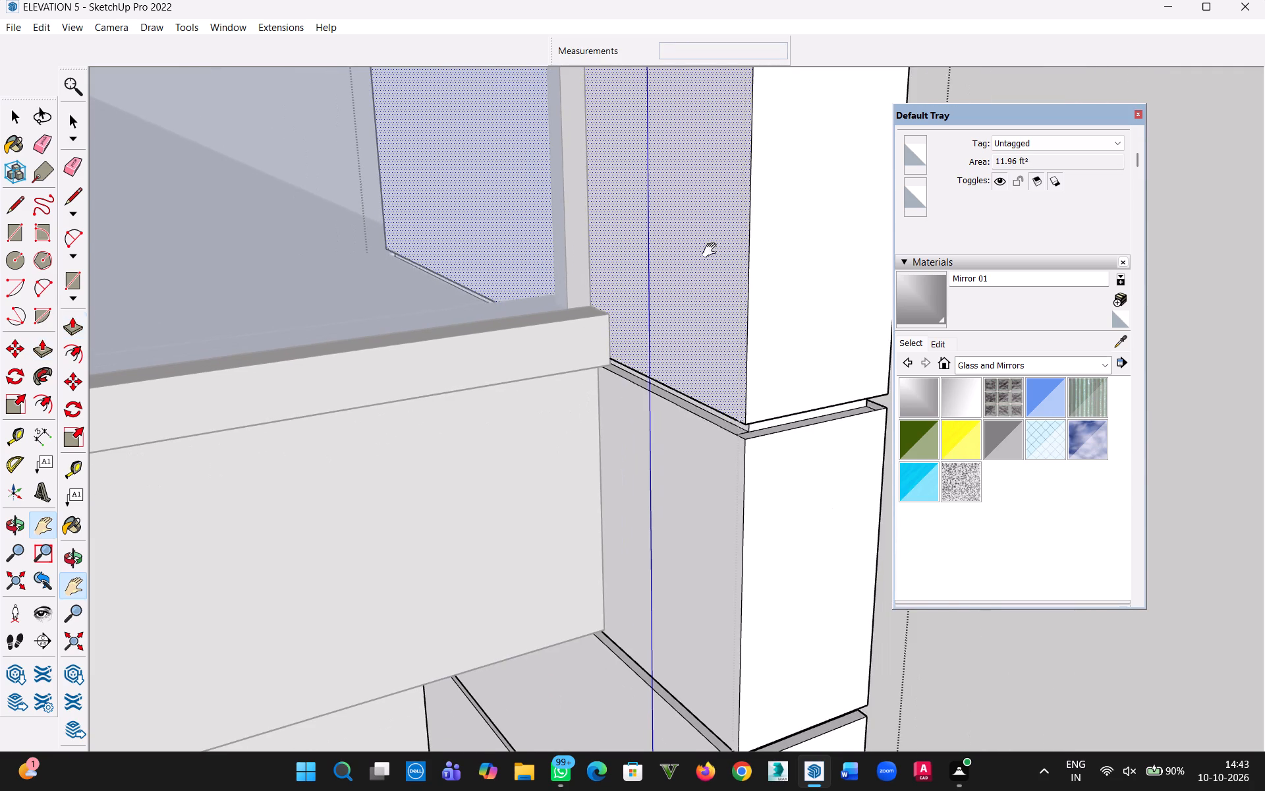
{"action": "left_click_drag", "start_coordinate": [712, 250], "coordinate": [623, 716]}
{"action": "key", "text": "Escape"}
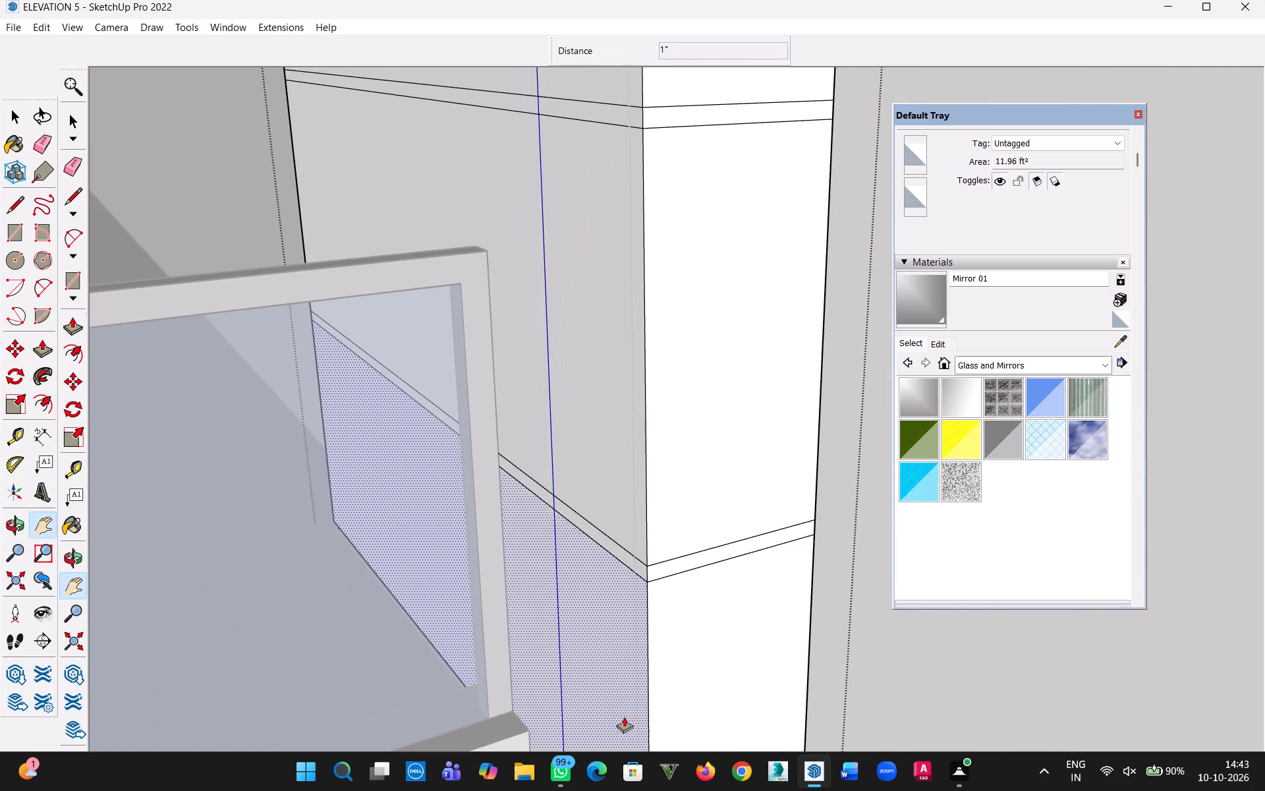
{"action": "scroll", "coordinate": [642, 577], "scroll_direction": "up", "scroll_amount": 5}
{"action": "double_click", "coordinate": [638, 559]}
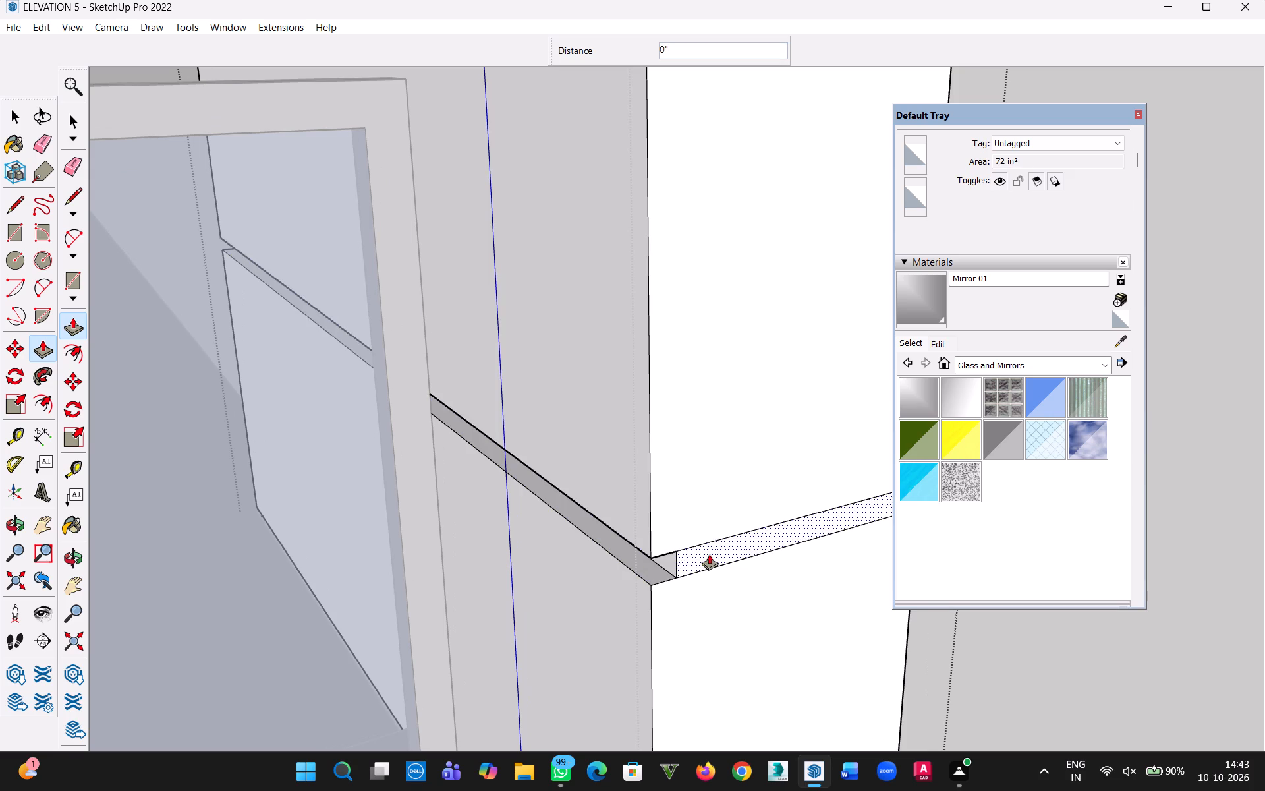
{"action": "double_click", "coordinate": [709, 554]}
{"action": "middle_click_drag", "start_coordinate": [874, 553], "coordinate": [449, 612]}
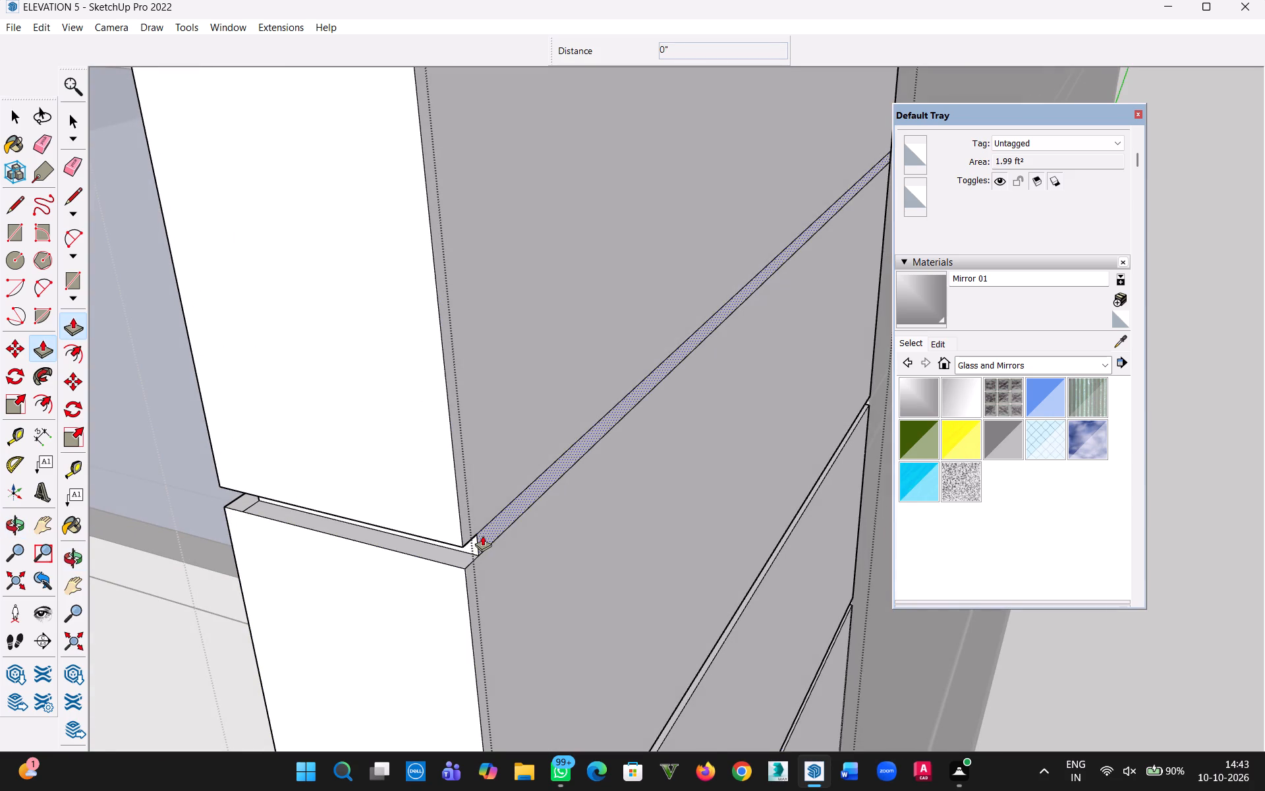
{"action": "double_click", "coordinate": [482, 535]}
Recess the eighth groove strip from the bottom by 1" on the shorter column's narrow front and wide outer side faces.
{"action": "scroll", "coordinate": [476, 533], "scroll_direction": "down", "scroll_amount": 9}
{"action": "key", "text": "h"}
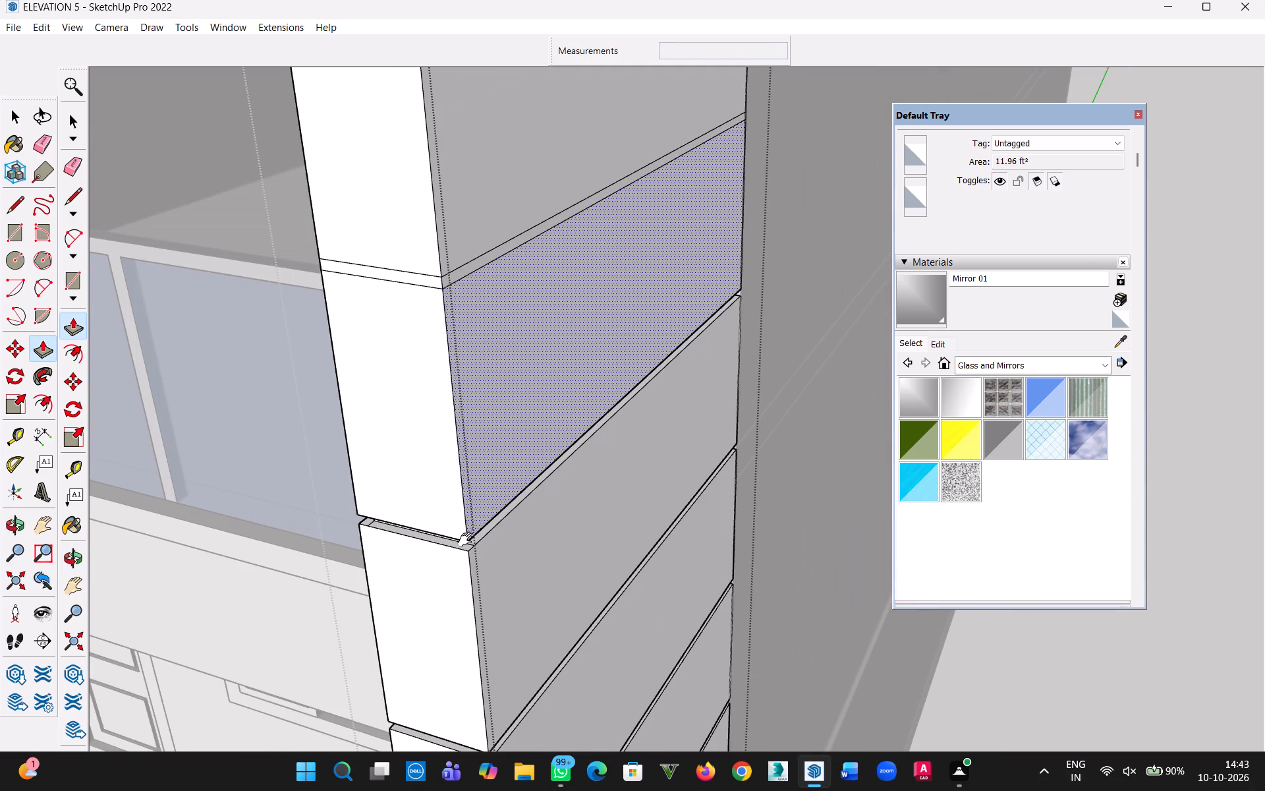
{"action": "left_click_drag", "start_coordinate": [379, 324], "coordinate": [511, 655]}
{"action": "key", "text": "Escape"}
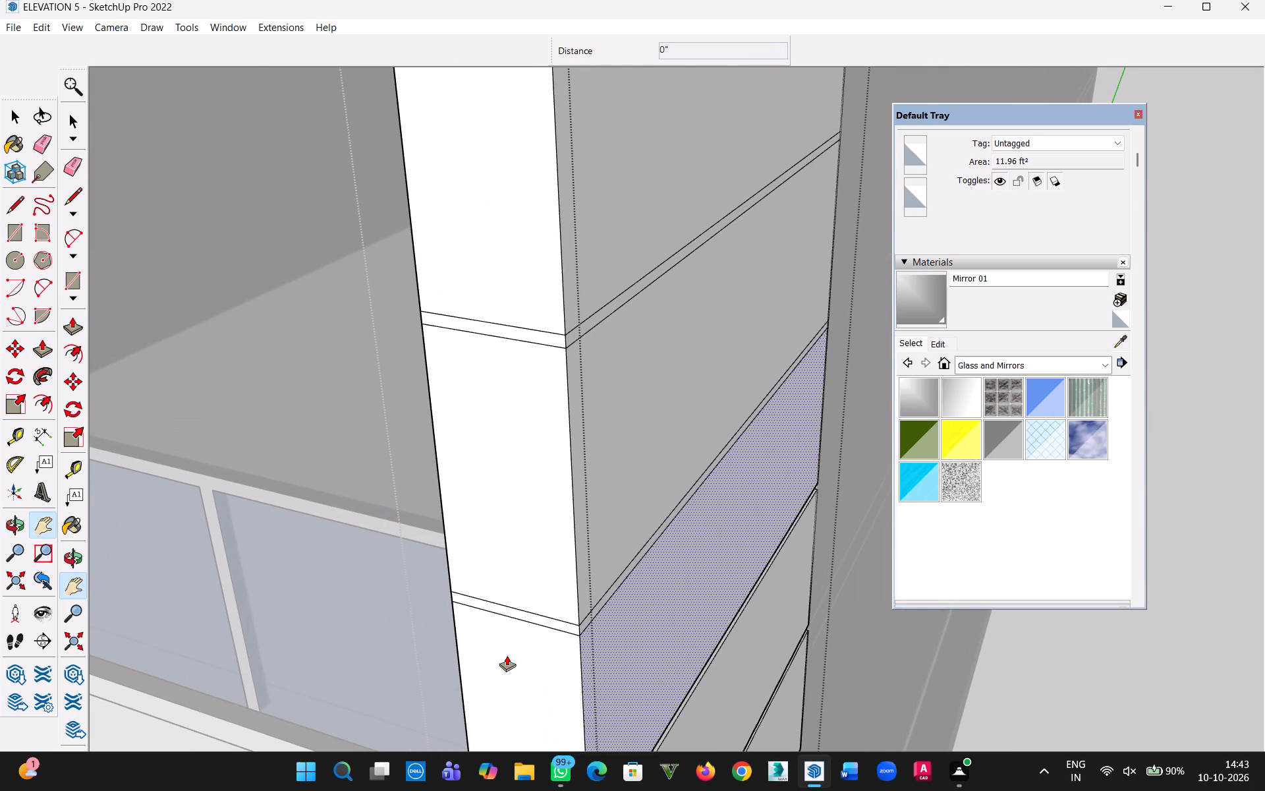
{"action": "scroll", "coordinate": [503, 649], "scroll_direction": "up", "scroll_amount": 9}
{"action": "double_click", "coordinate": [559, 613]}
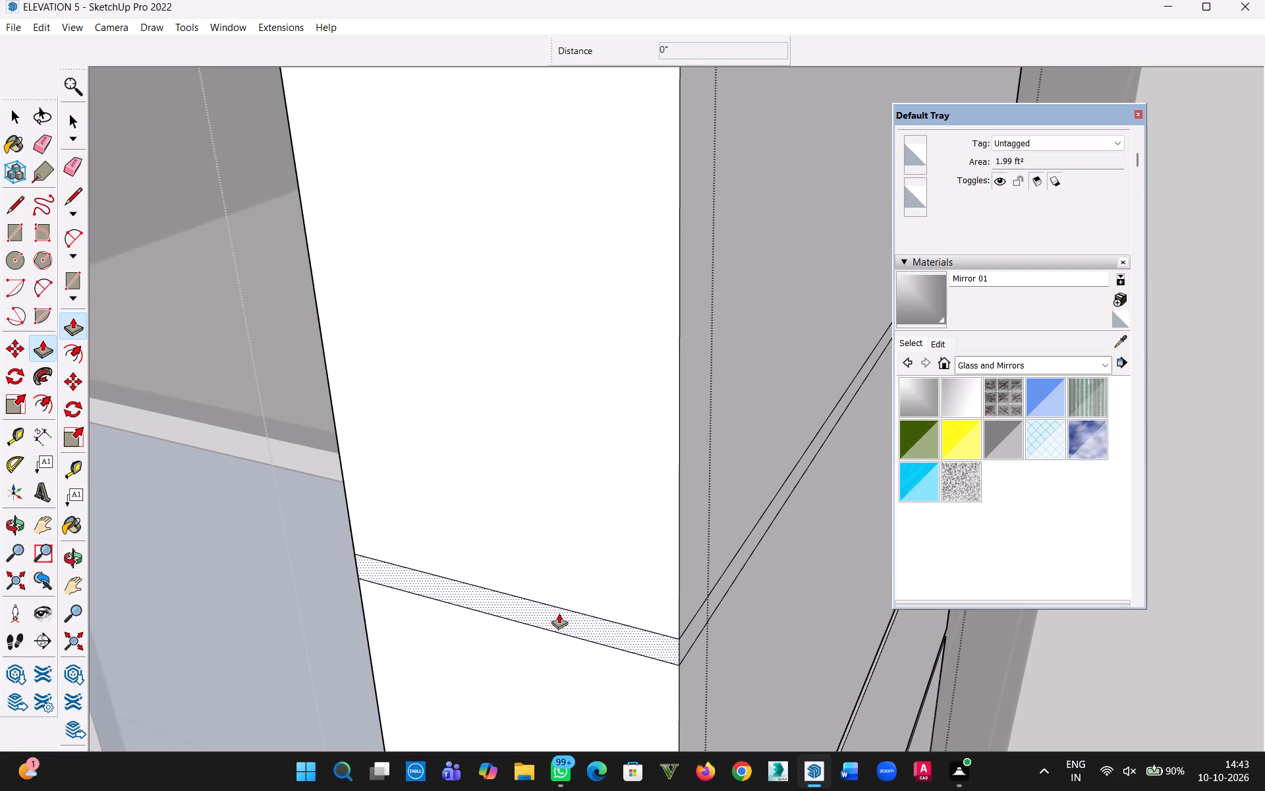
{"action": "double_click", "coordinate": [717, 599]}
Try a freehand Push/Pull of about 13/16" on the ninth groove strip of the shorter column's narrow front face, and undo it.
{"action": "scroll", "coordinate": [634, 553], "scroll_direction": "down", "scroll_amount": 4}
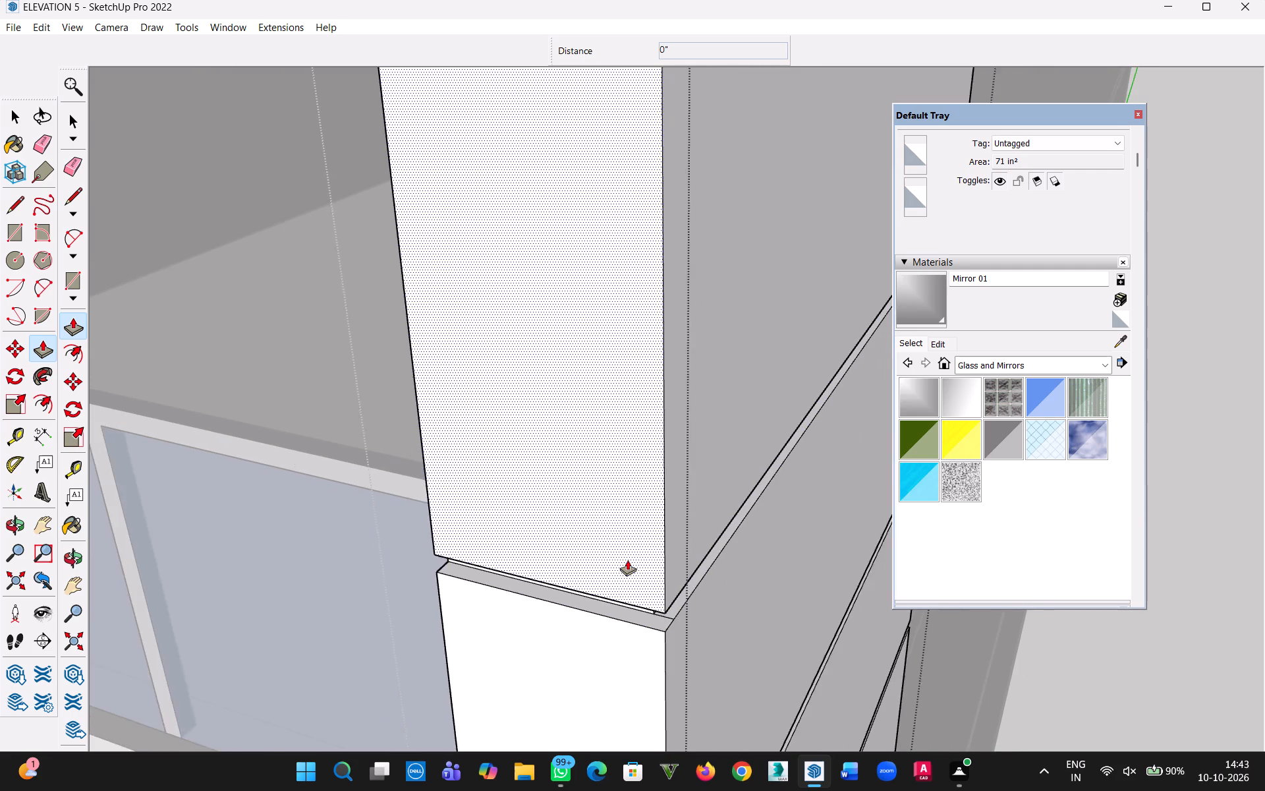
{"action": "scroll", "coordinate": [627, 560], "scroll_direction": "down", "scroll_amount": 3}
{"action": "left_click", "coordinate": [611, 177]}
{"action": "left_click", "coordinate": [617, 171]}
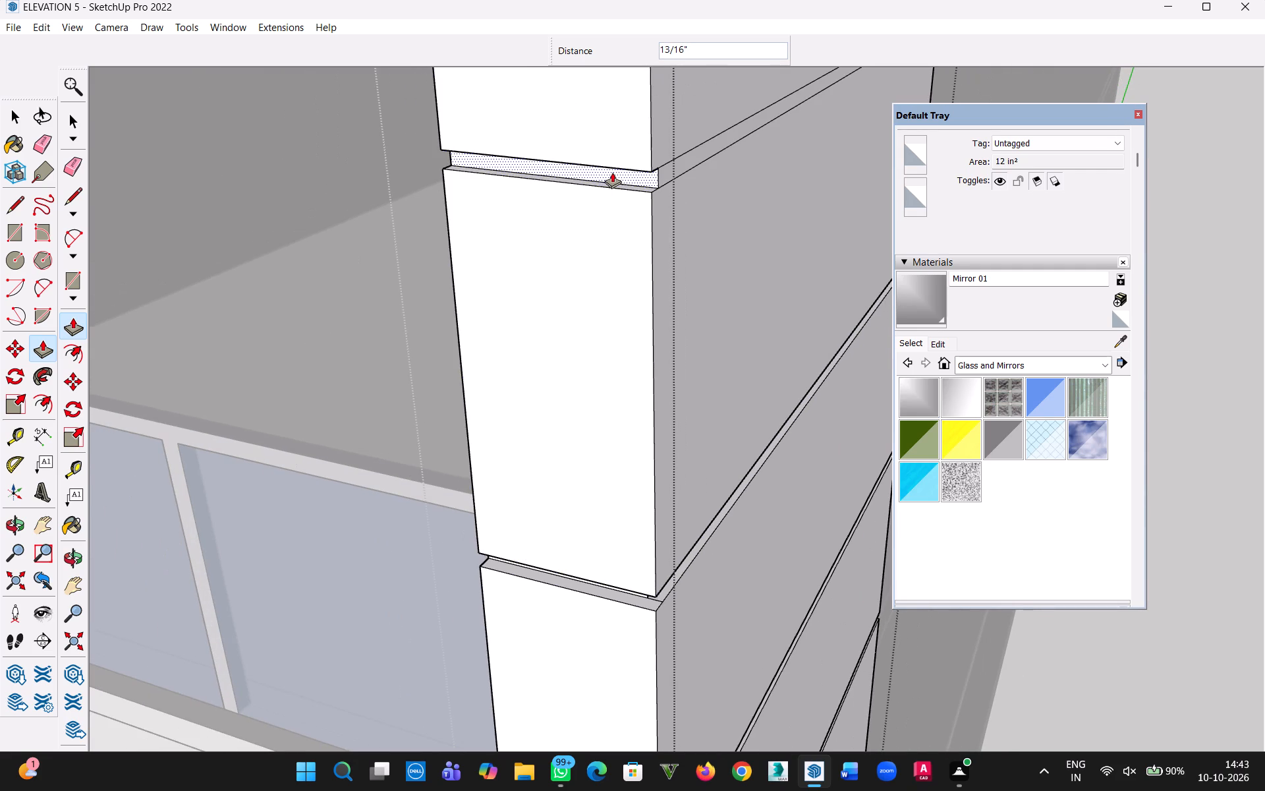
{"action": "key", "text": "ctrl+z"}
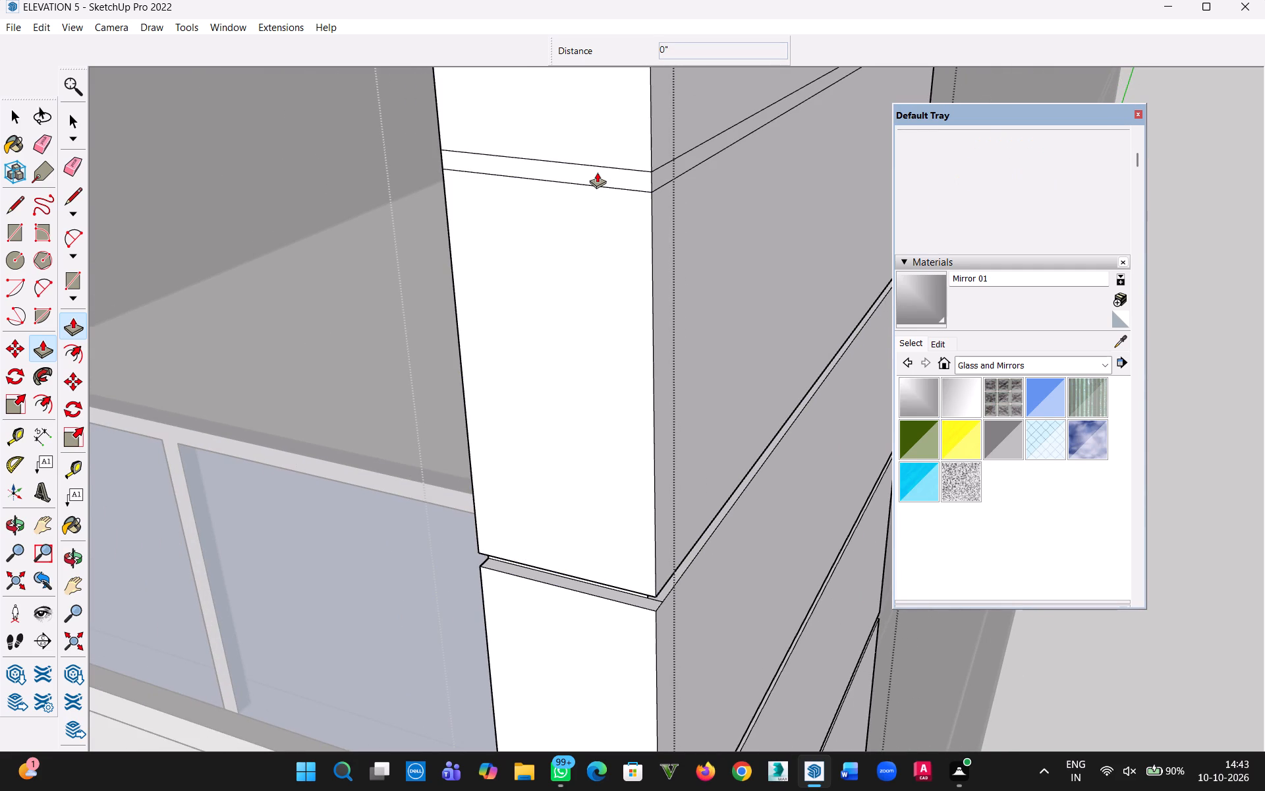
Recess the ninth groove strip from the bottom by 1" on the shorter column's narrow front and wide outer side faces.
{"action": "left_click", "coordinate": [606, 169]}
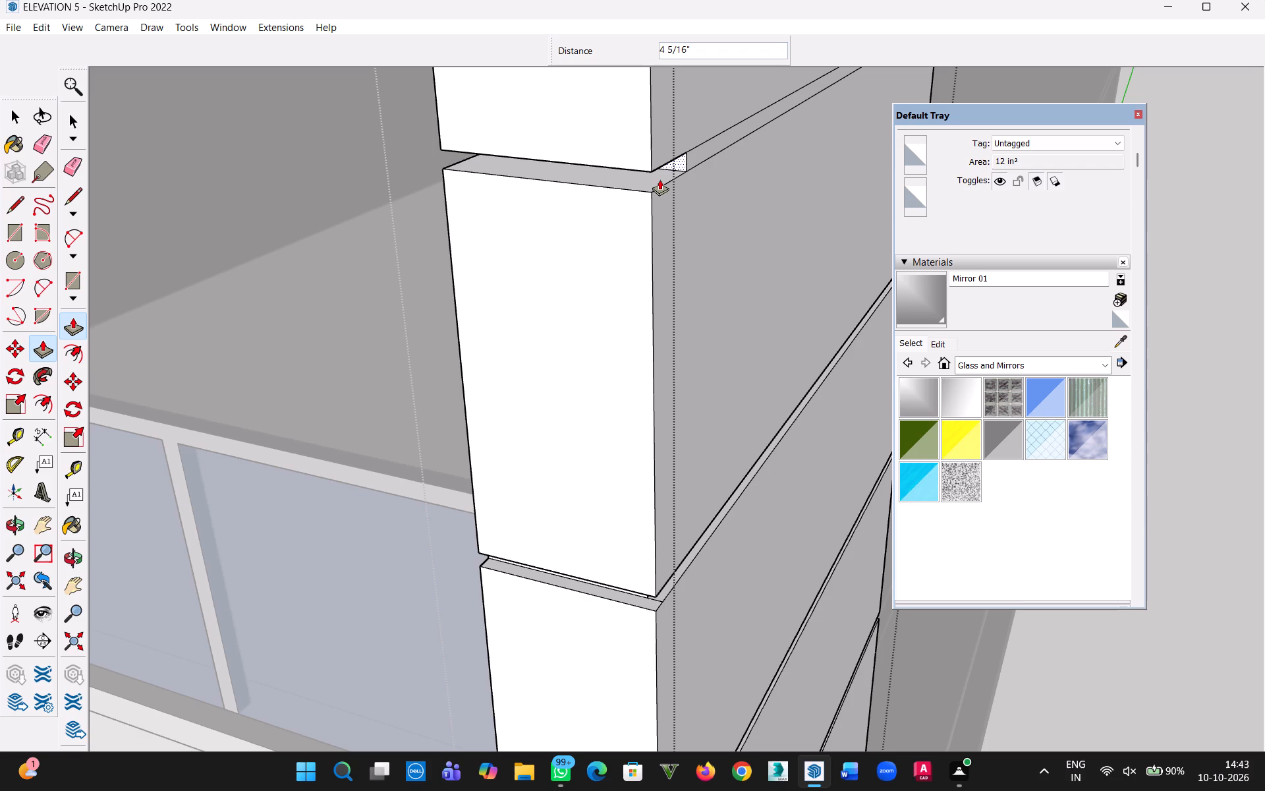
{"action": "key", "text": "1"}
{"action": "key", "text": "shift+quotedbl"}
{"action": "key", "text": "Return"}
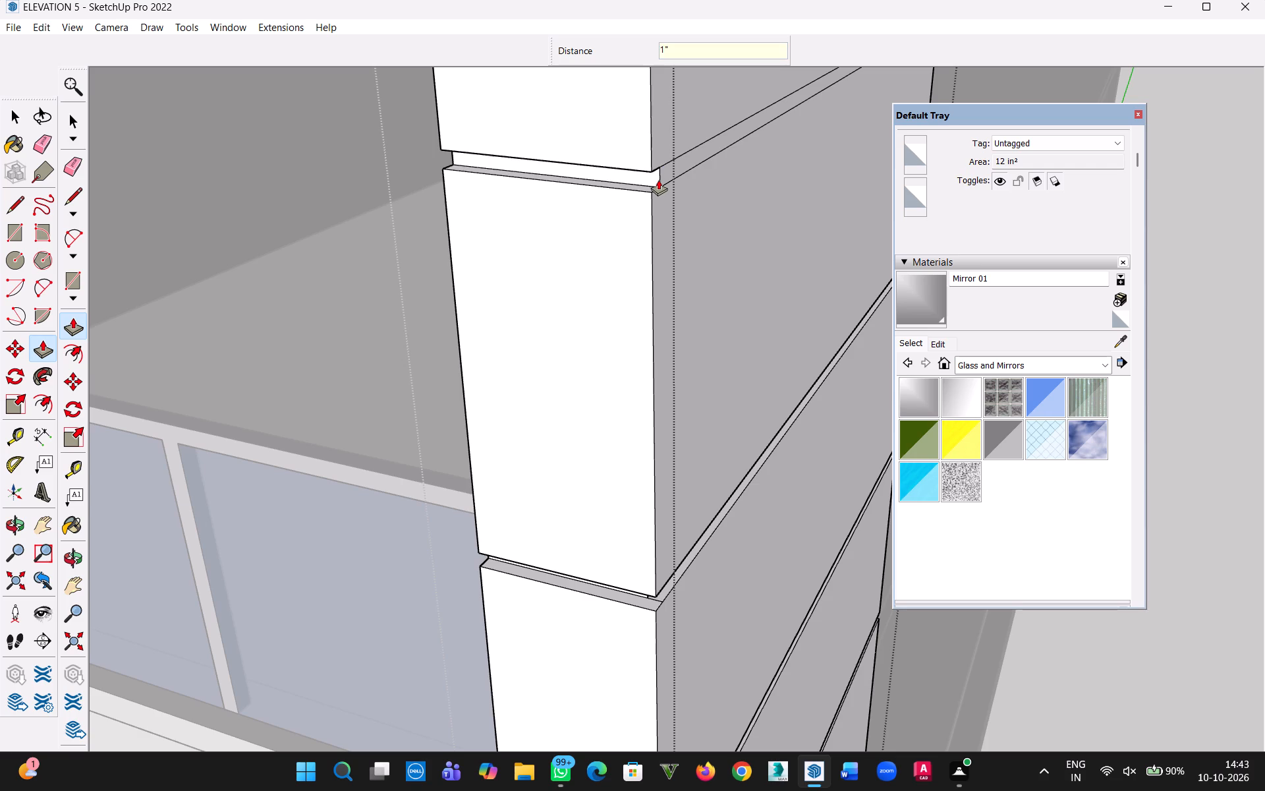
{"action": "double_click", "coordinate": [692, 158]}
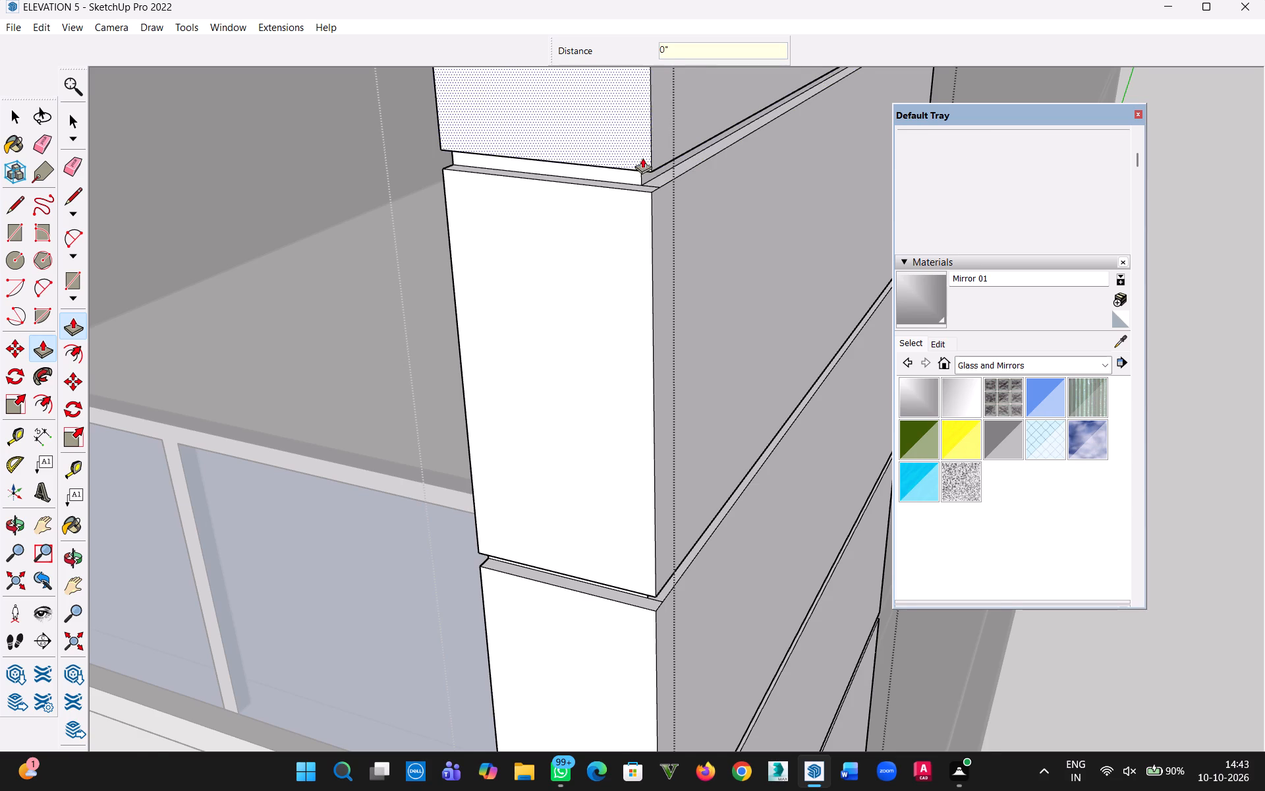
Recess the tenth groove strip from the bottom by 1" on the shorter column's narrow front and wide outer side faces.
{"action": "scroll", "coordinate": [640, 160], "scroll_direction": "down", "scroll_amount": 5}
{"action": "key", "text": "h"}
{"action": "left_click_drag", "start_coordinate": [609, 169], "coordinate": [609, 348]}
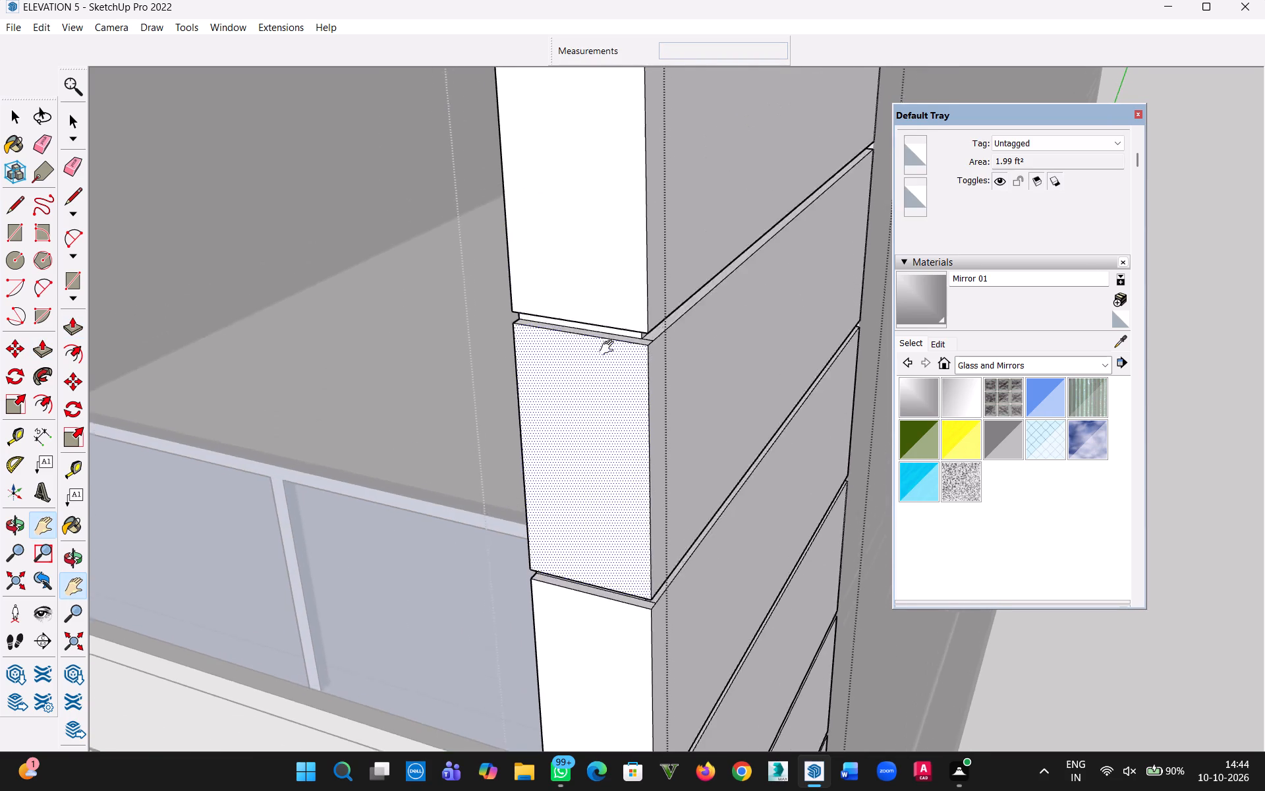
{"action": "left_click_drag", "start_coordinate": [609, 348], "coordinate": [548, 730]}
{"action": "left_click_drag", "start_coordinate": [584, 425], "coordinate": [561, 515]}
{"action": "key", "text": "Escape"}
{"action": "scroll", "coordinate": [544, 546], "scroll_direction": "up", "scroll_amount": 2}
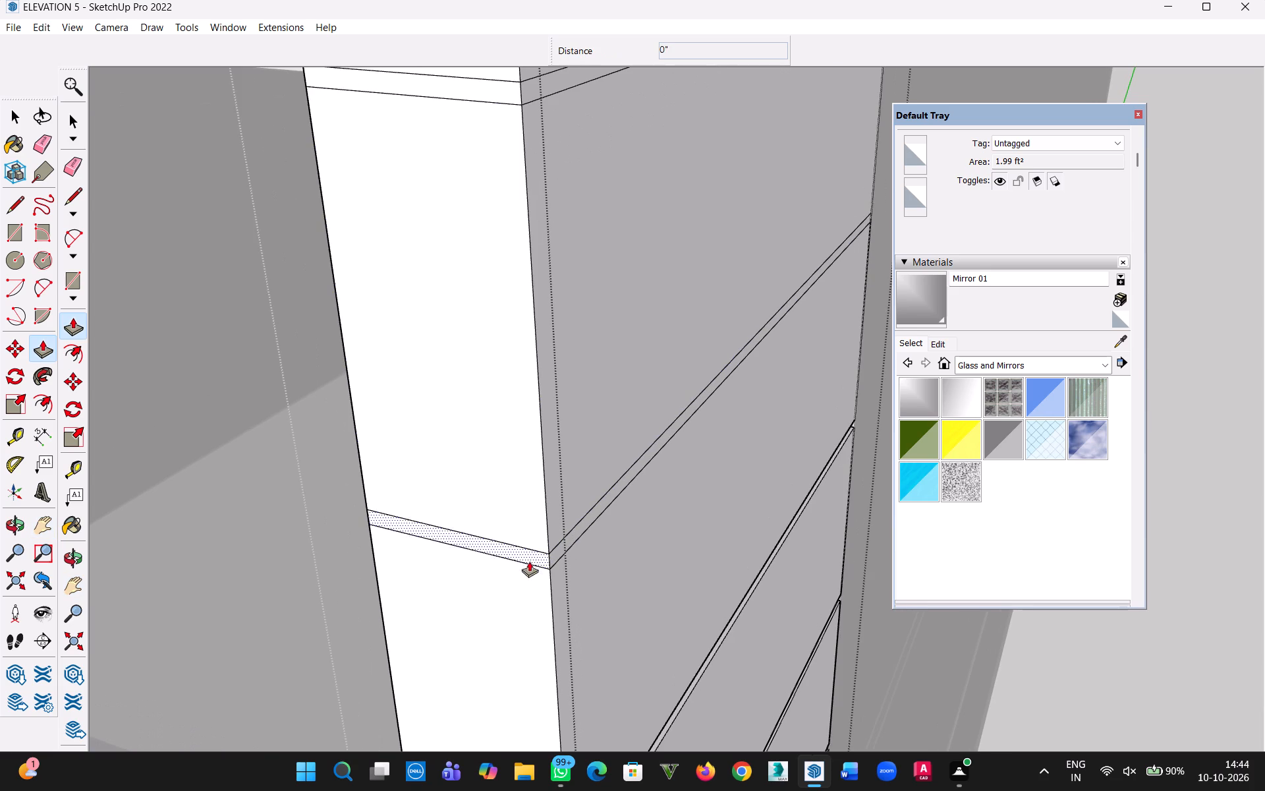
{"action": "double_click", "coordinate": [524, 552]}
{"action": "scroll", "coordinate": [589, 531], "scroll_direction": "up", "scroll_amount": 4}
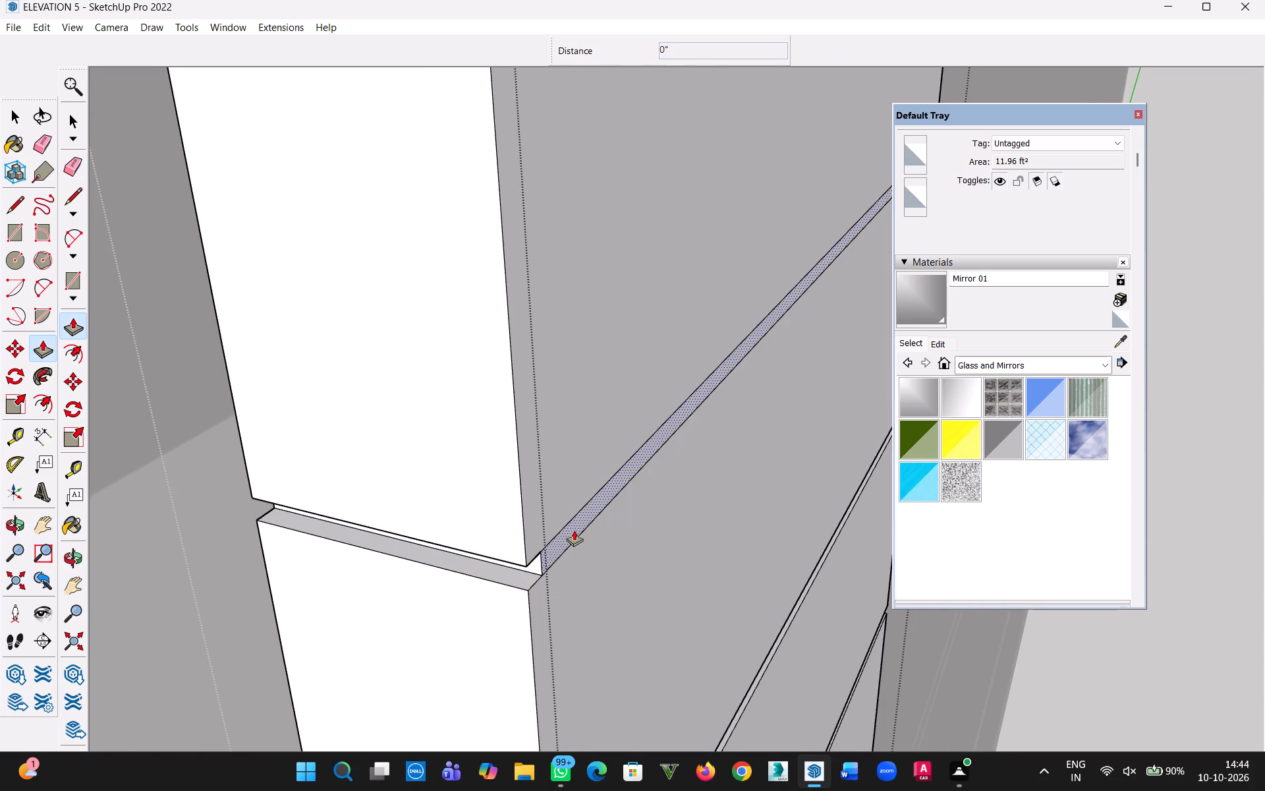
{"action": "double_click", "coordinate": [574, 531]}
Recess the eleventh groove strip from the bottom by 1" on the shorter column's narrow front and wide outer side faces.
{"action": "scroll", "coordinate": [567, 468], "scroll_direction": "down", "scroll_amount": 5}
{"action": "key", "text": "h"}
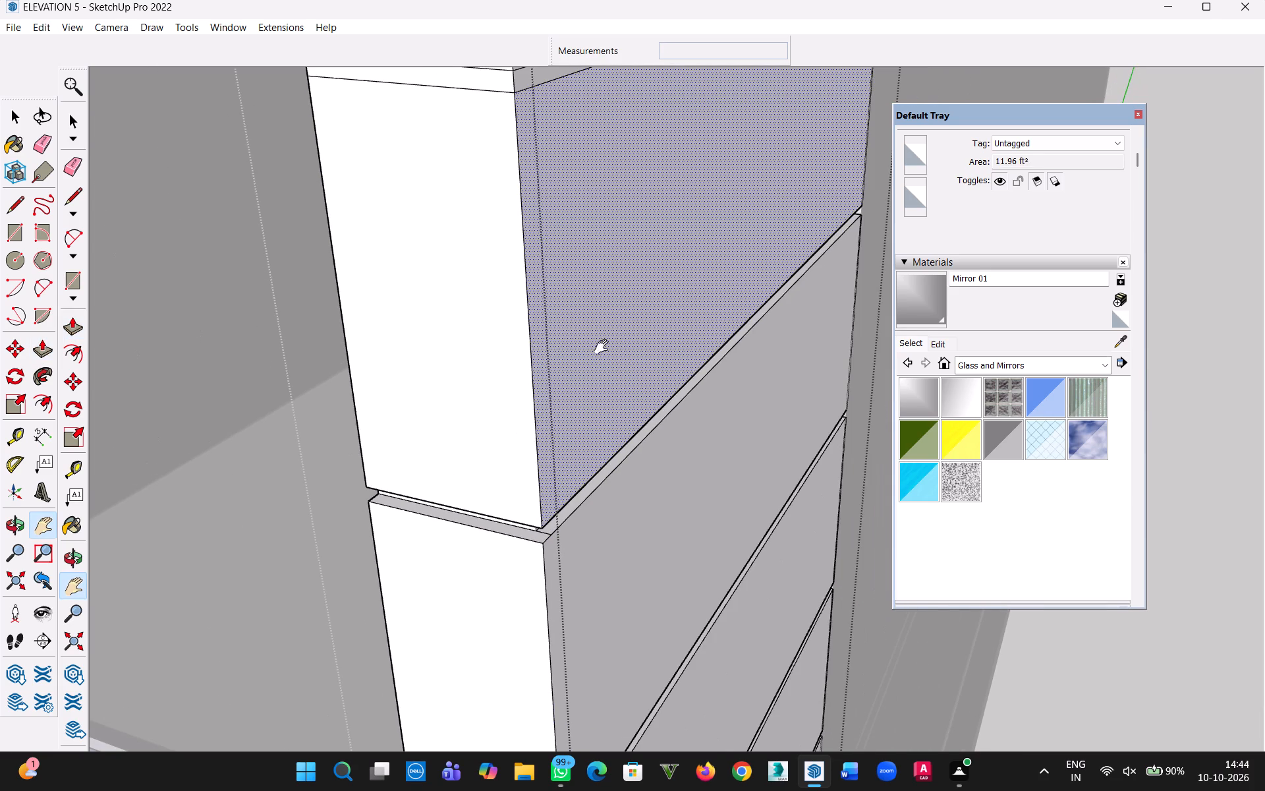
{"action": "left_click_drag", "start_coordinate": [604, 299], "coordinate": [637, 725]}
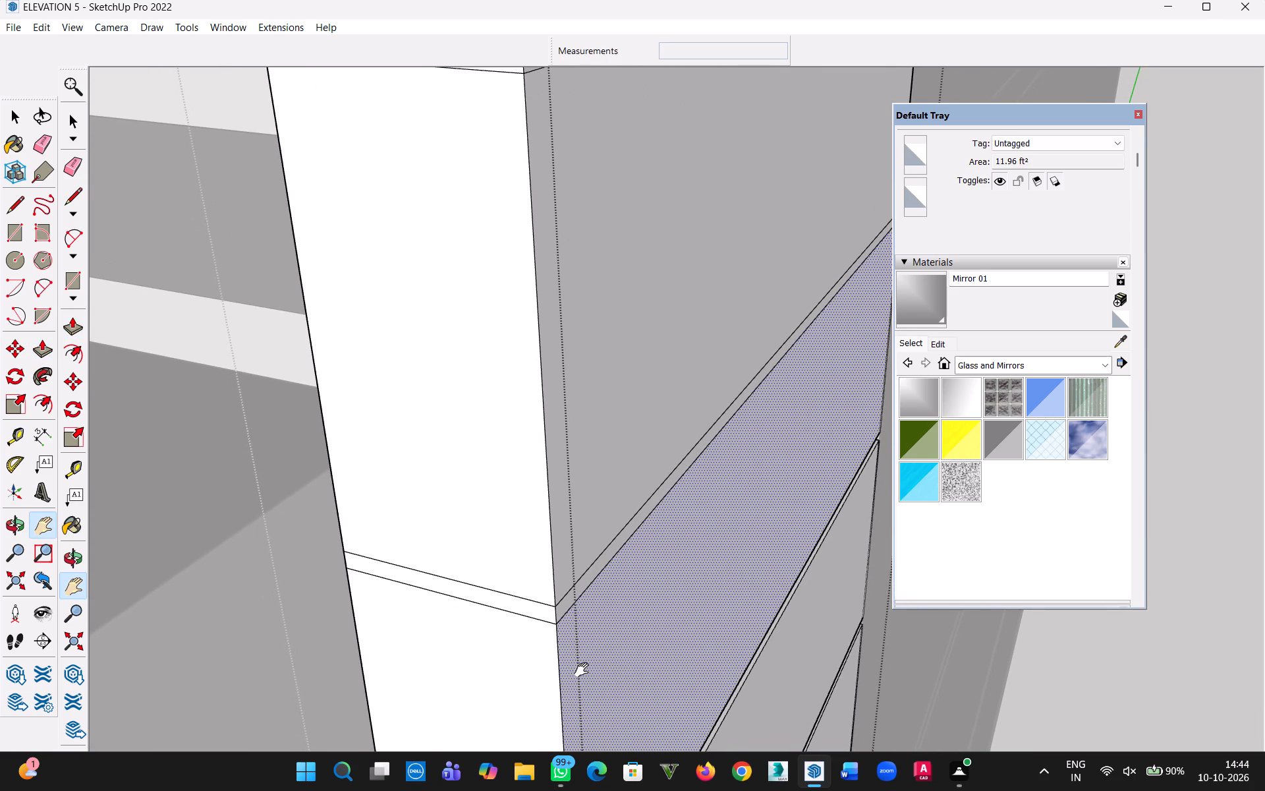
{"action": "key", "text": "Escape"}
{"action": "scroll", "coordinate": [556, 637], "scroll_direction": "up", "scroll_amount": 4}
{"action": "double_click", "coordinate": [502, 591]}
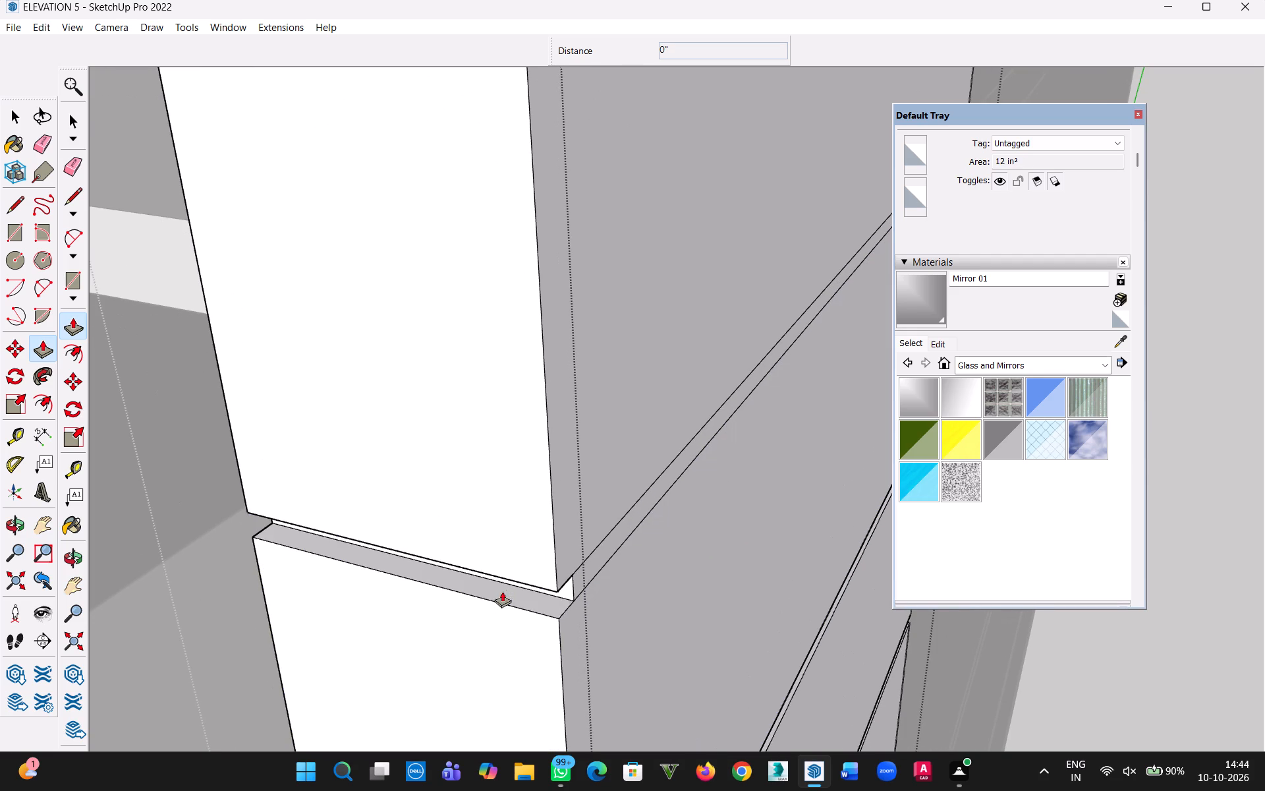
{"action": "double_click", "coordinate": [613, 544]}
Recess the topmost groove strip below the cornice by 1" on the shorter column's narrow front and wide outer side faces.
{"action": "key", "text": "h"}
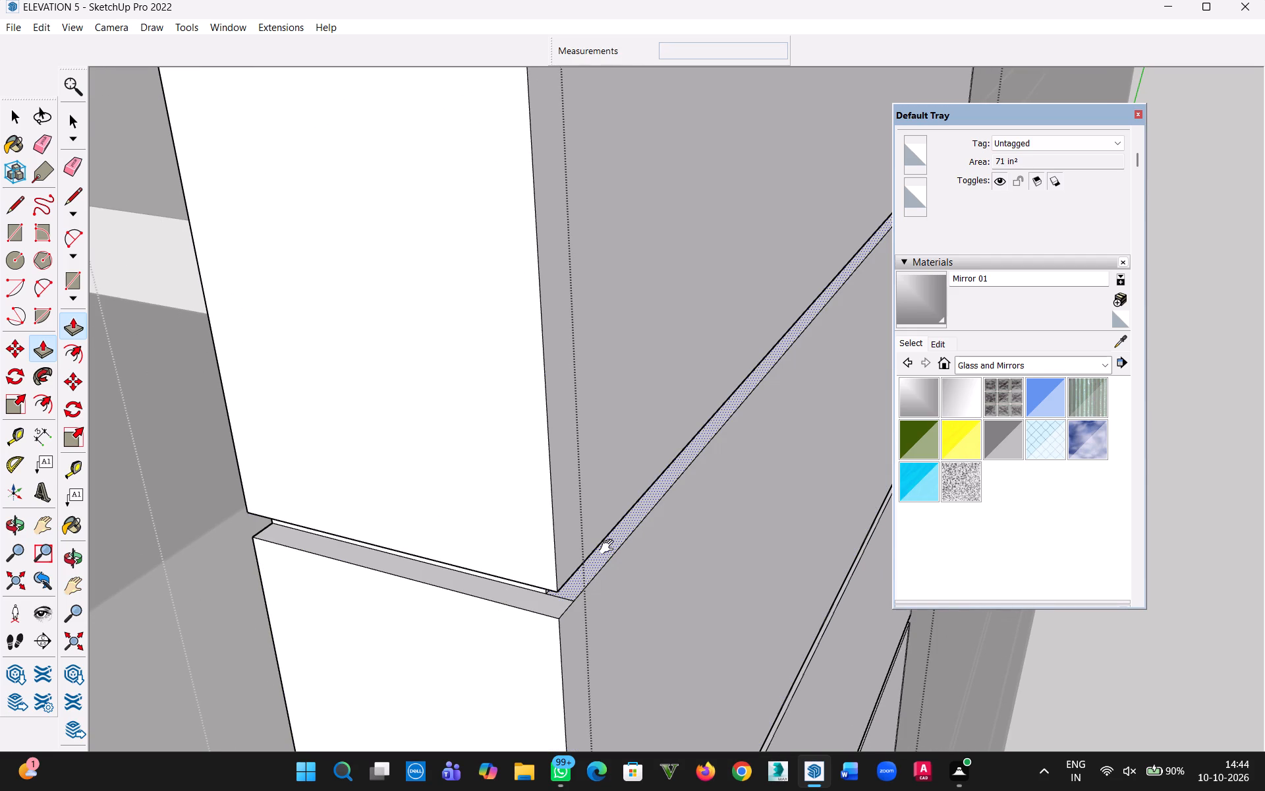
{"action": "left_click_drag", "start_coordinate": [619, 304], "coordinate": [621, 790]}
{"action": "scroll", "coordinate": [485, 278], "scroll_direction": "down", "scroll_amount": 4}
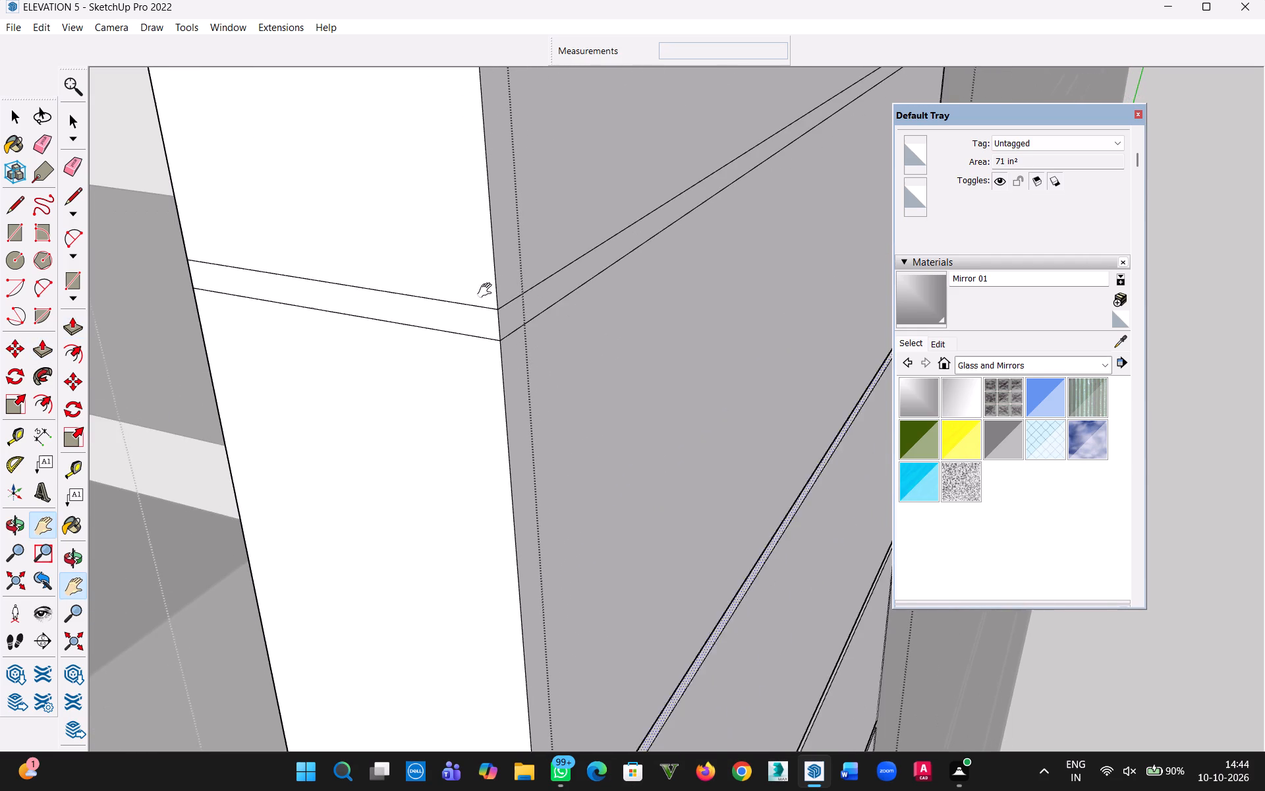
{"action": "scroll", "coordinate": [509, 295], "scroll_direction": "down", "scroll_amount": 4}
{"action": "left_click_drag", "start_coordinate": [519, 248], "coordinate": [548, 579]}
{"action": "scroll", "coordinate": [526, 473], "scroll_direction": "down", "scroll_amount": 11}
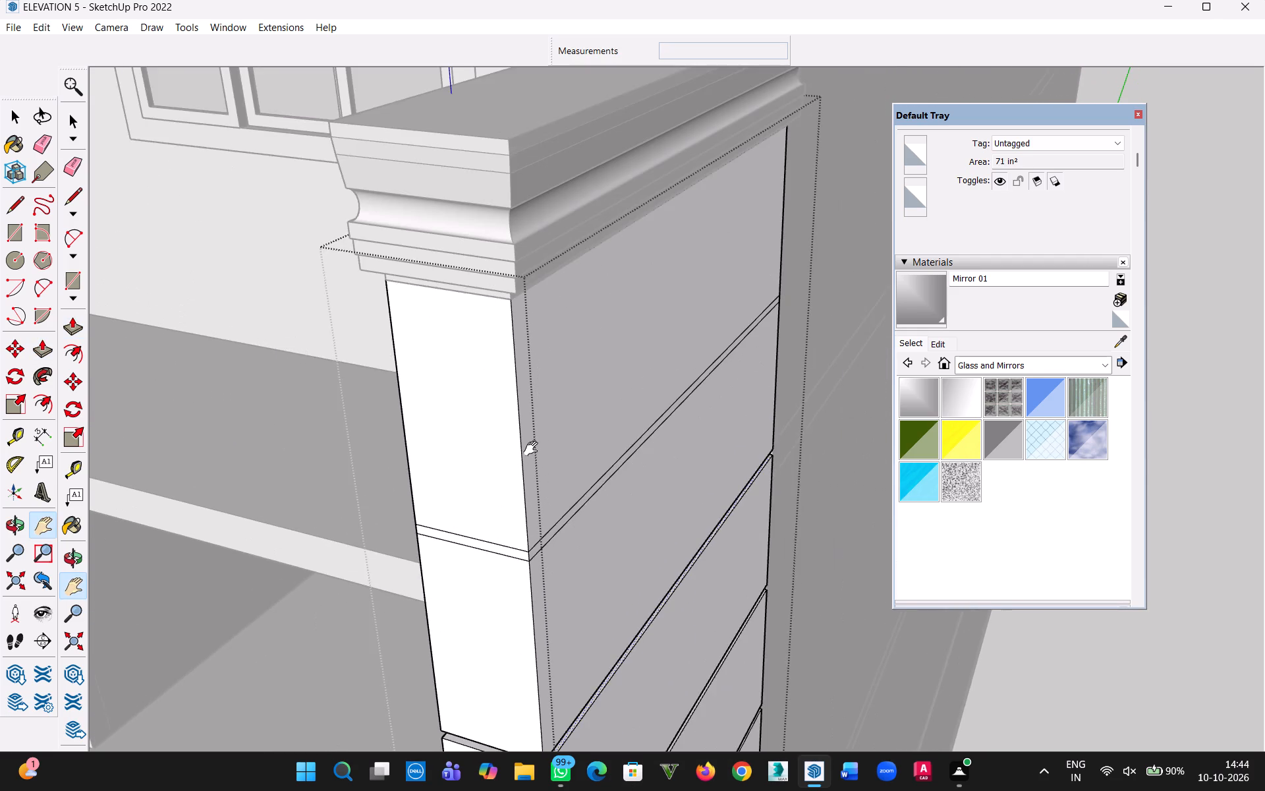
{"action": "scroll", "coordinate": [535, 447], "scroll_direction": "up", "scroll_amount": 3}
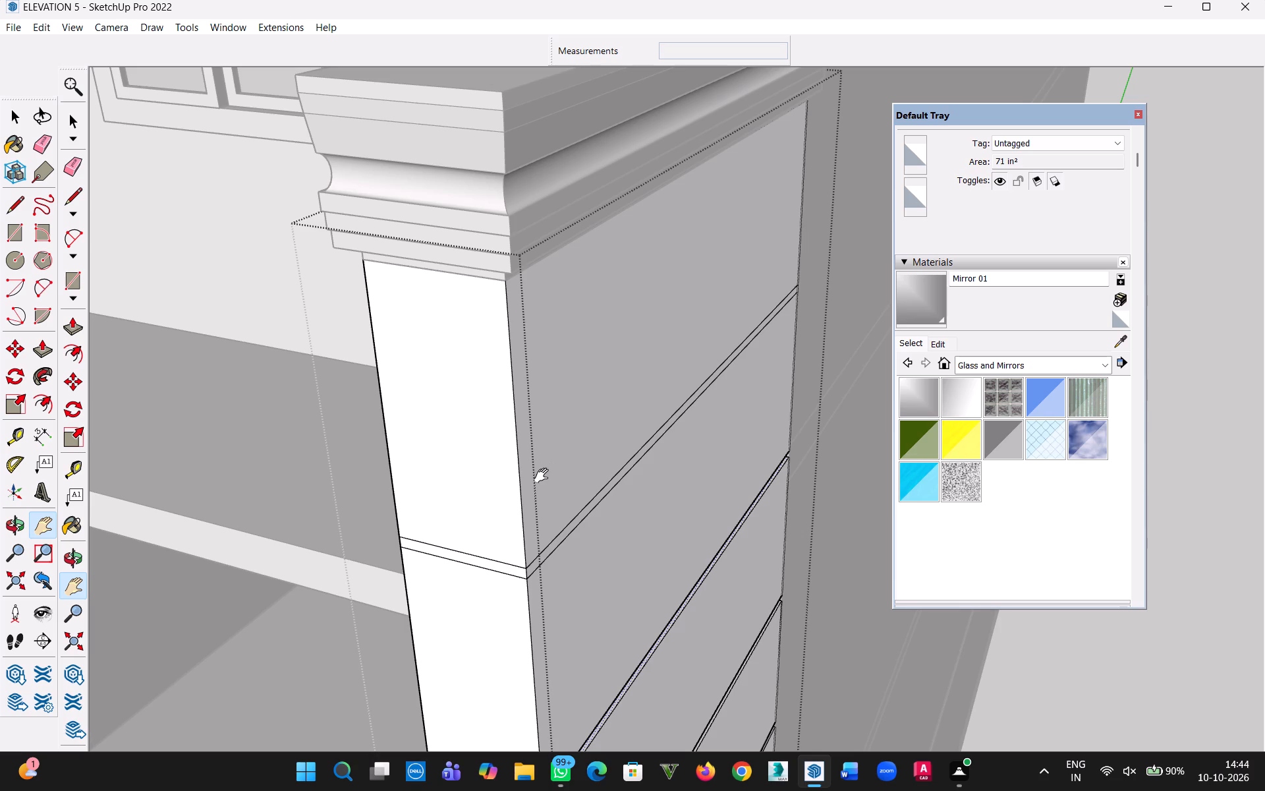
{"action": "scroll", "coordinate": [544, 566], "scroll_direction": "up", "scroll_amount": 3}
{"action": "key", "text": "Escape"}
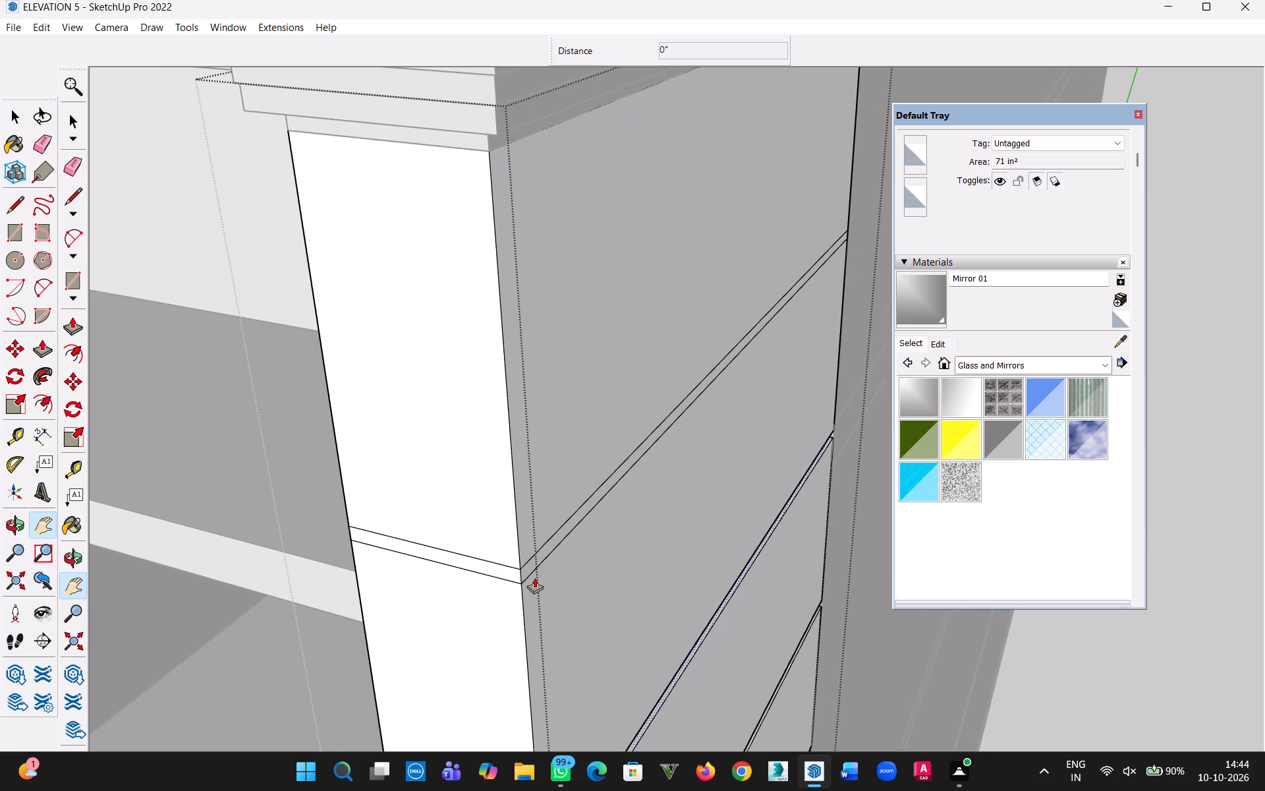
{"action": "scroll", "coordinate": [520, 589], "scroll_direction": "up", "scroll_amount": 6}
{"action": "double_click", "coordinate": [501, 567]}
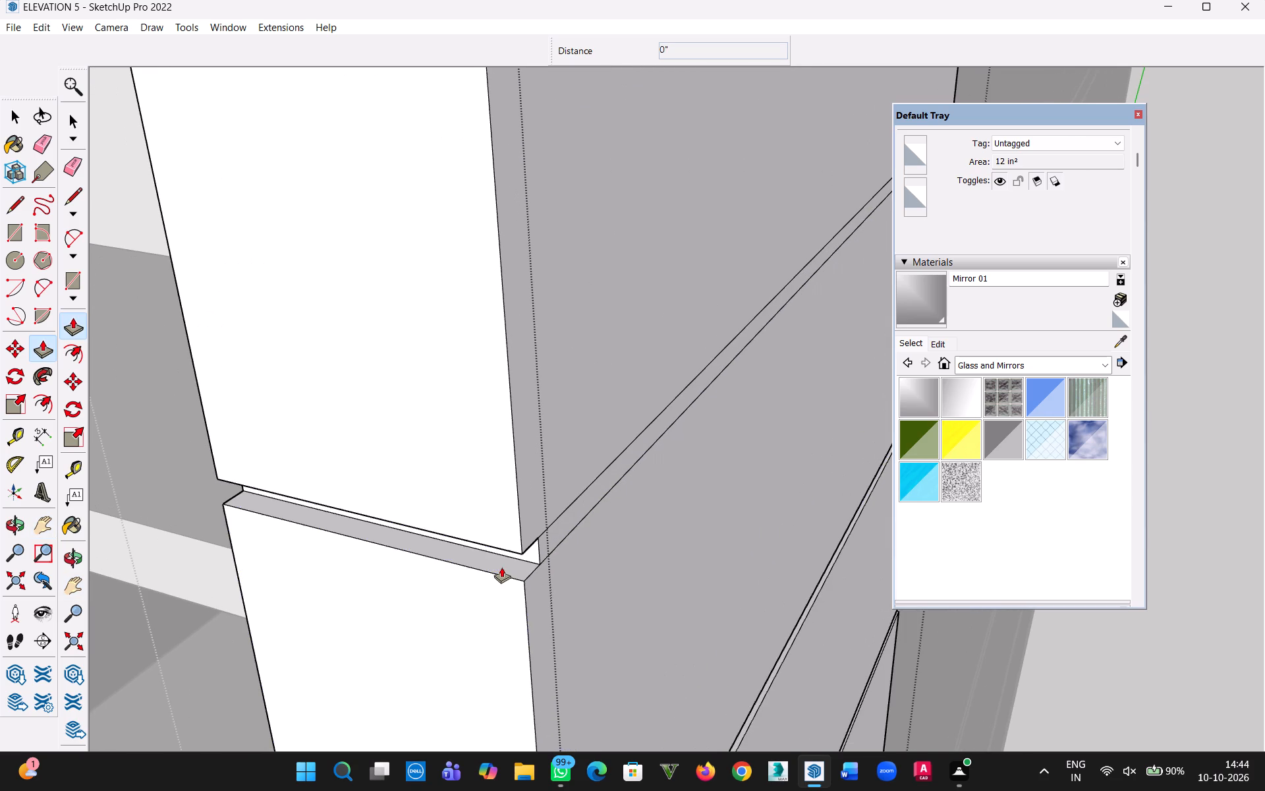
{"action": "double_click", "coordinate": [590, 495]}
Recess the topmost groove strip below the cornice by 1" on the shorter column's wide inner side face.
{"action": "key", "text": "h"}
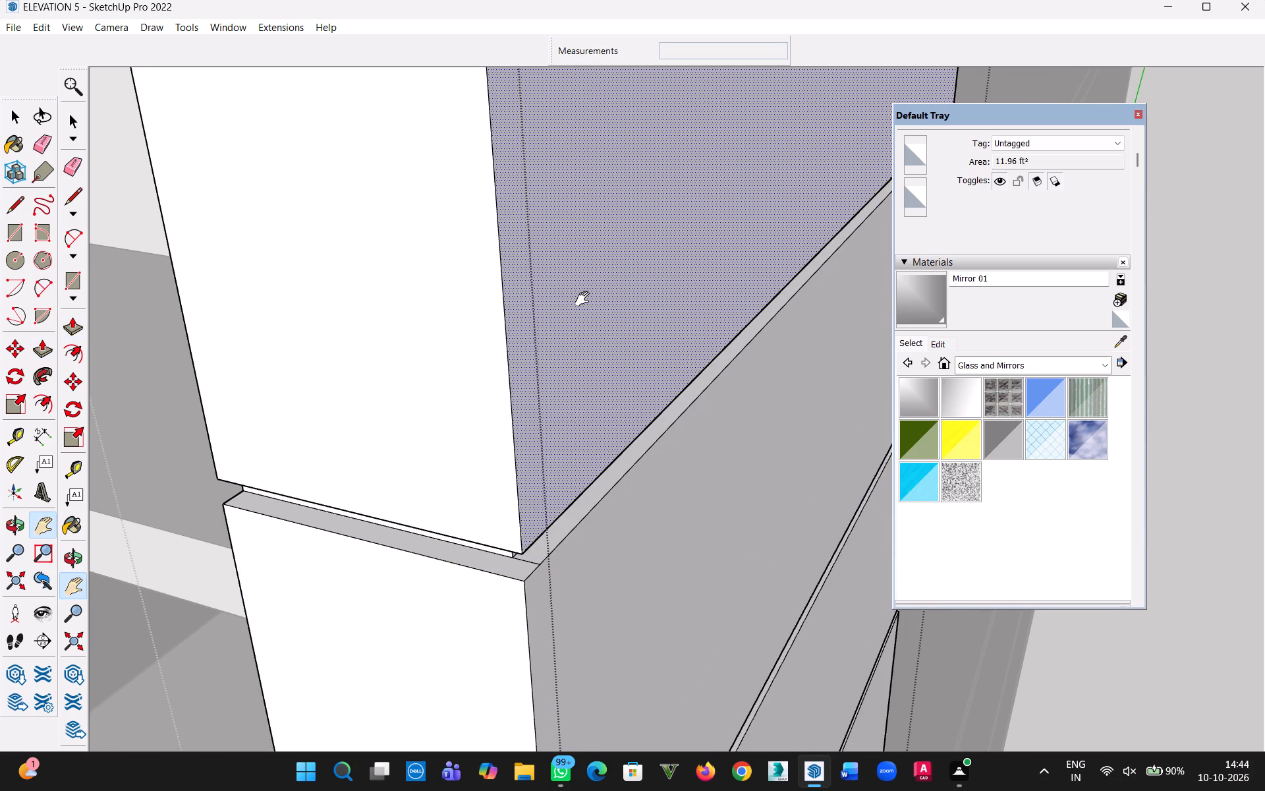
{"action": "left_click_drag", "start_coordinate": [571, 245], "coordinate": [594, 790]}
{"action": "middle_click_drag", "start_coordinate": [573, 461], "coordinate": [558, 363]}
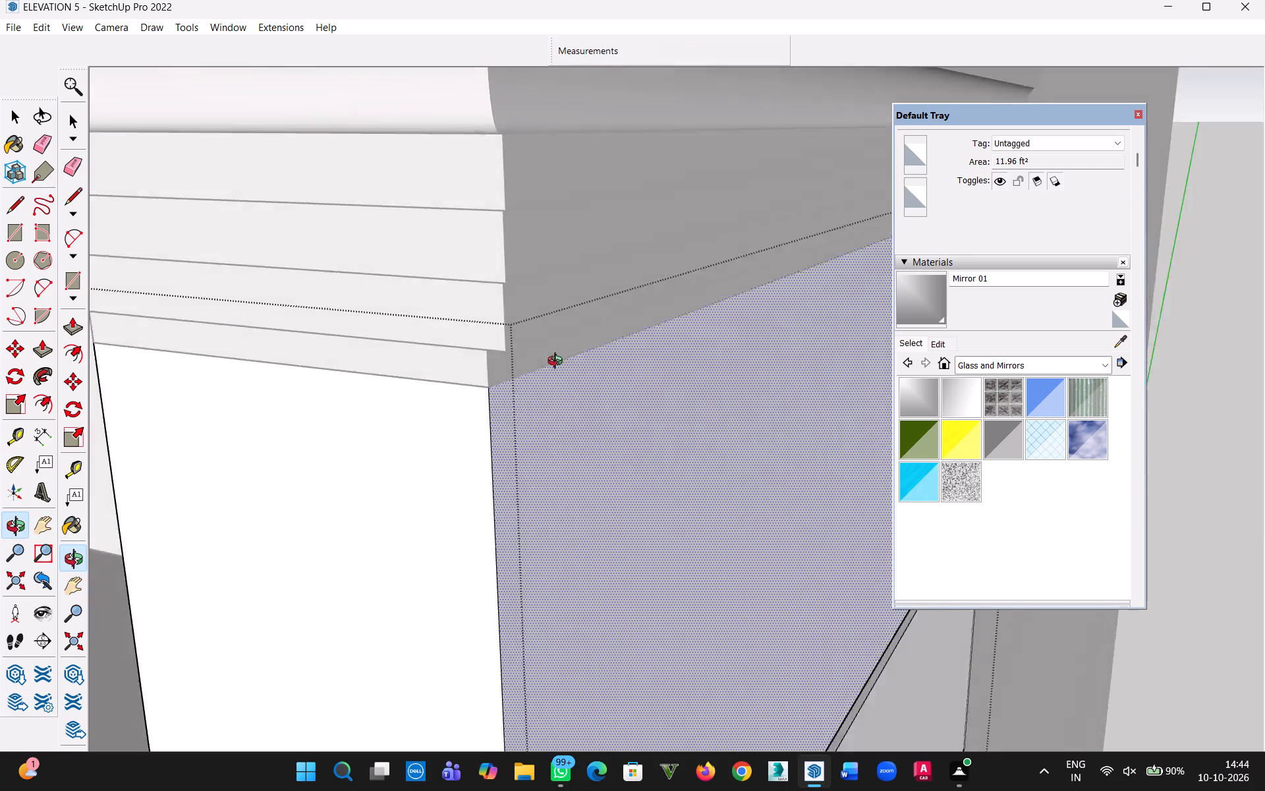
{"action": "middle_click_drag", "start_coordinate": [558, 363], "coordinate": [561, 295]}
{"action": "scroll", "coordinate": [532, 434], "scroll_direction": "down", "scroll_amount": 14}
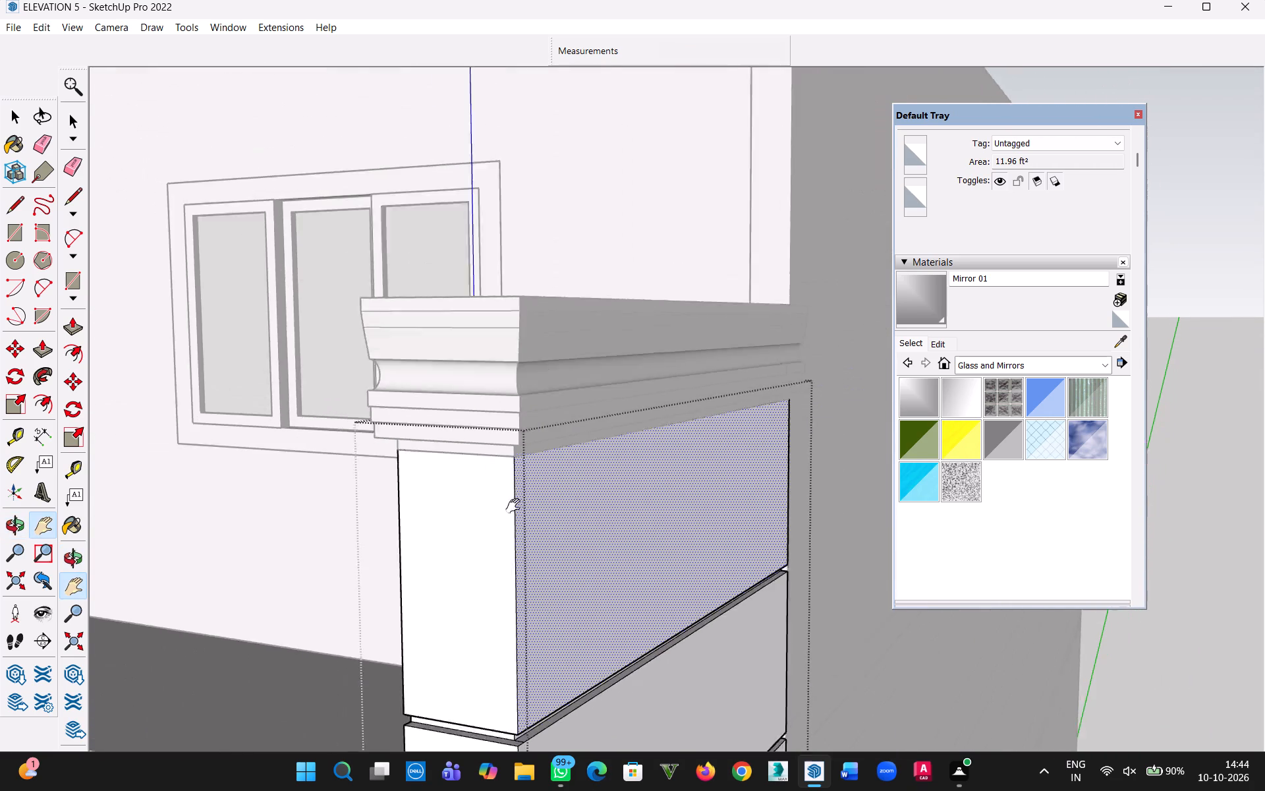
{"action": "scroll", "coordinate": [516, 506], "scroll_direction": "down", "scroll_amount": 8}
{"action": "middle_click_drag", "start_coordinate": [502, 616], "coordinate": [1004, 566]}
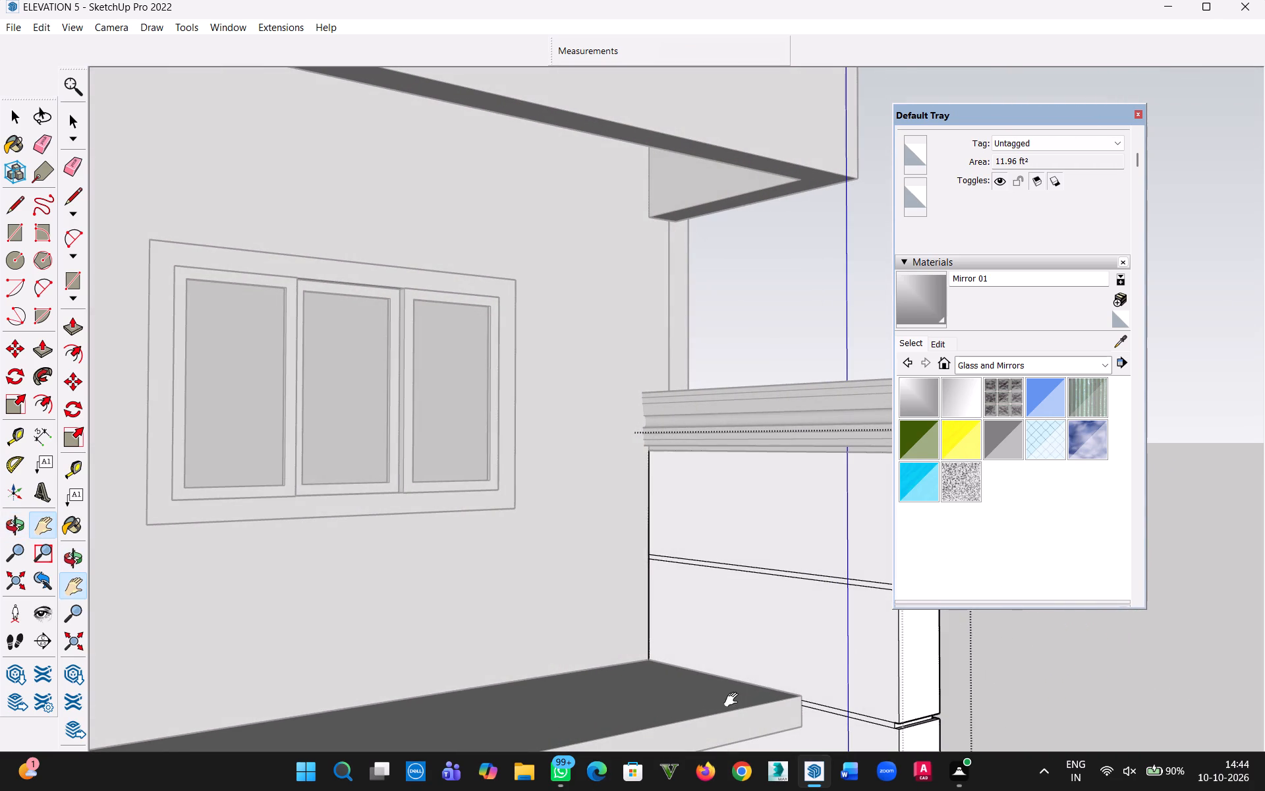
{"action": "key", "text": "Escape"}
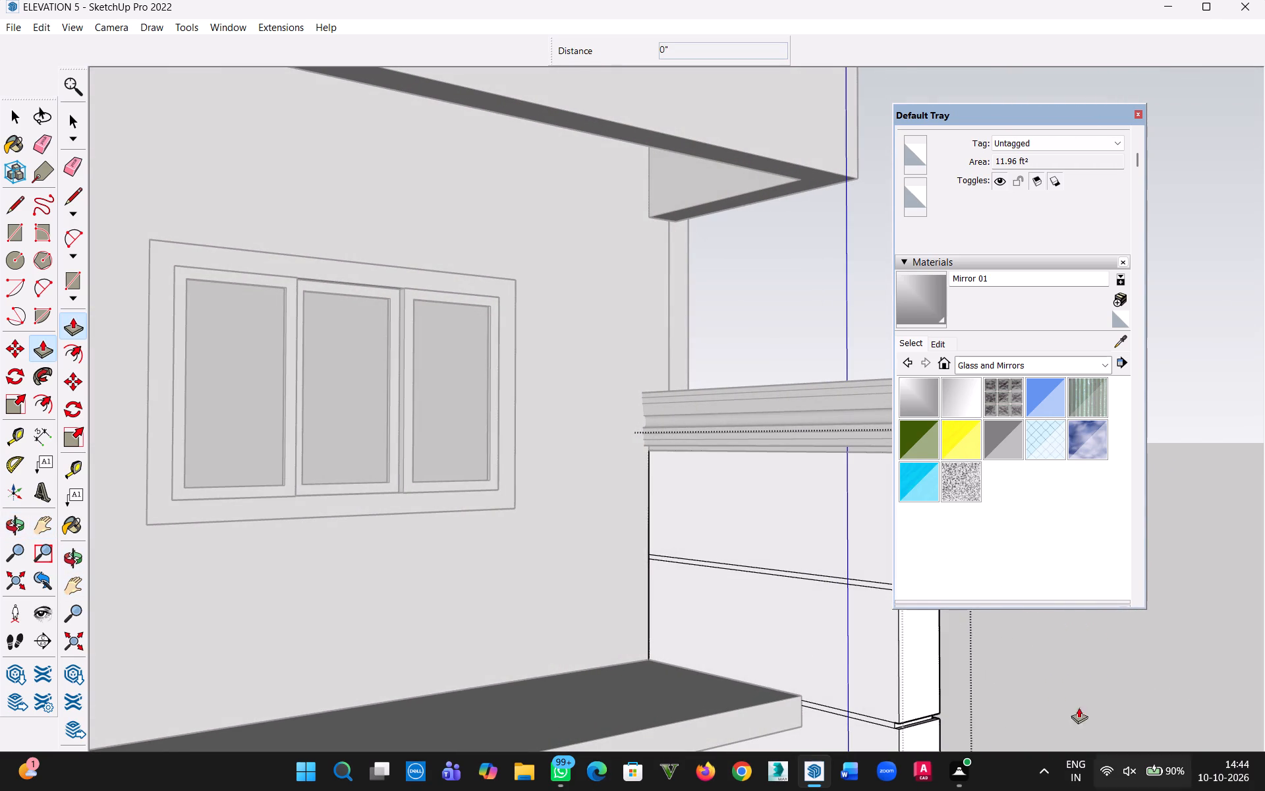
{"action": "scroll", "coordinate": [924, 656], "scroll_direction": "up", "scroll_amount": 12}
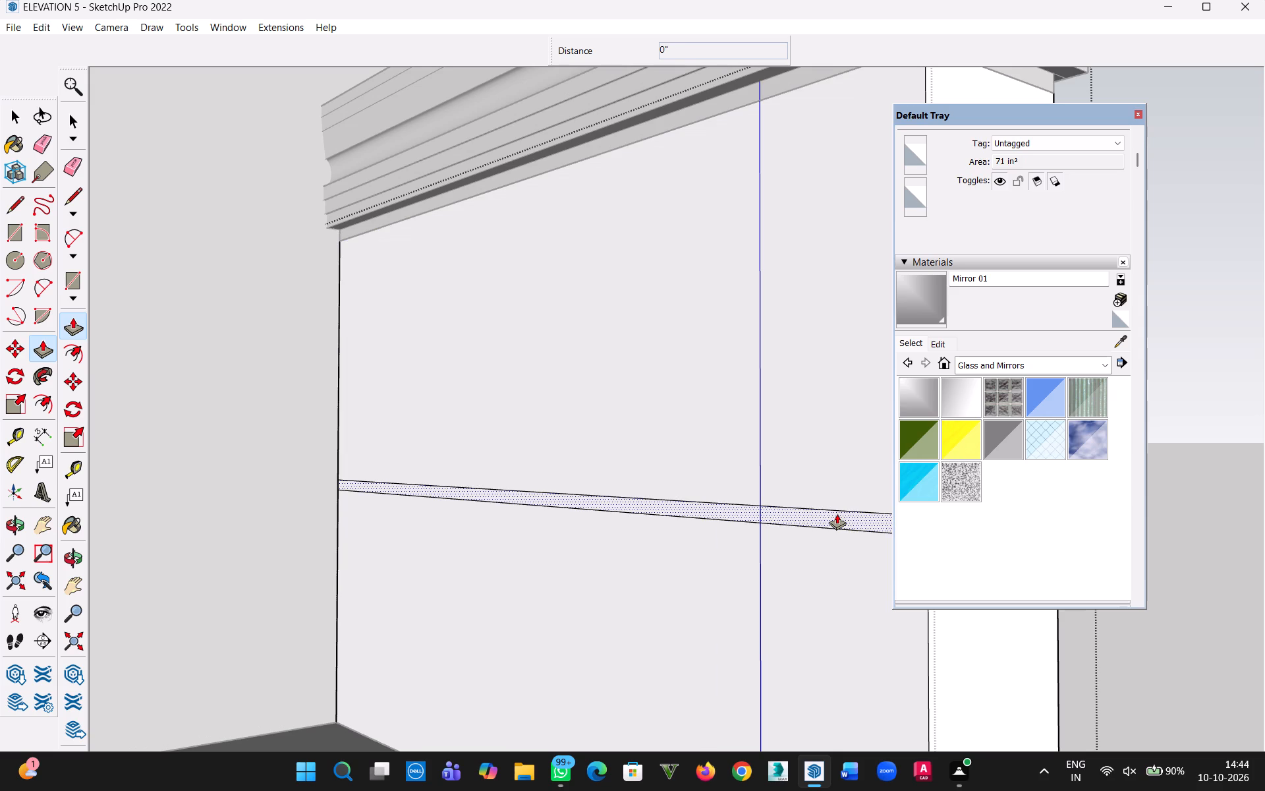
{"action": "double_click", "coordinate": [837, 513]}
Recess the second groove strip below the cornice by 1" on the shorter column's wide inner side face.
{"action": "key", "text": "h"}
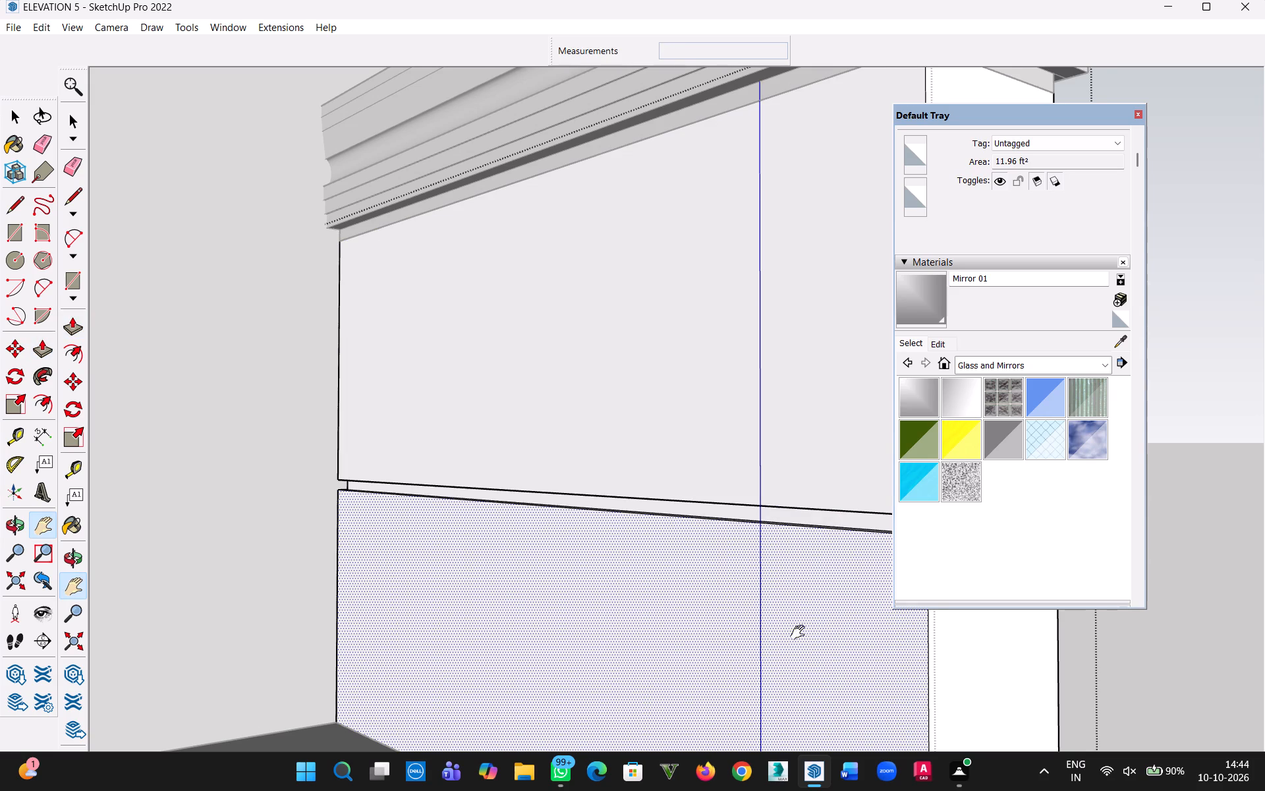
{"action": "left_click_drag", "start_coordinate": [800, 633], "coordinate": [582, 0]}
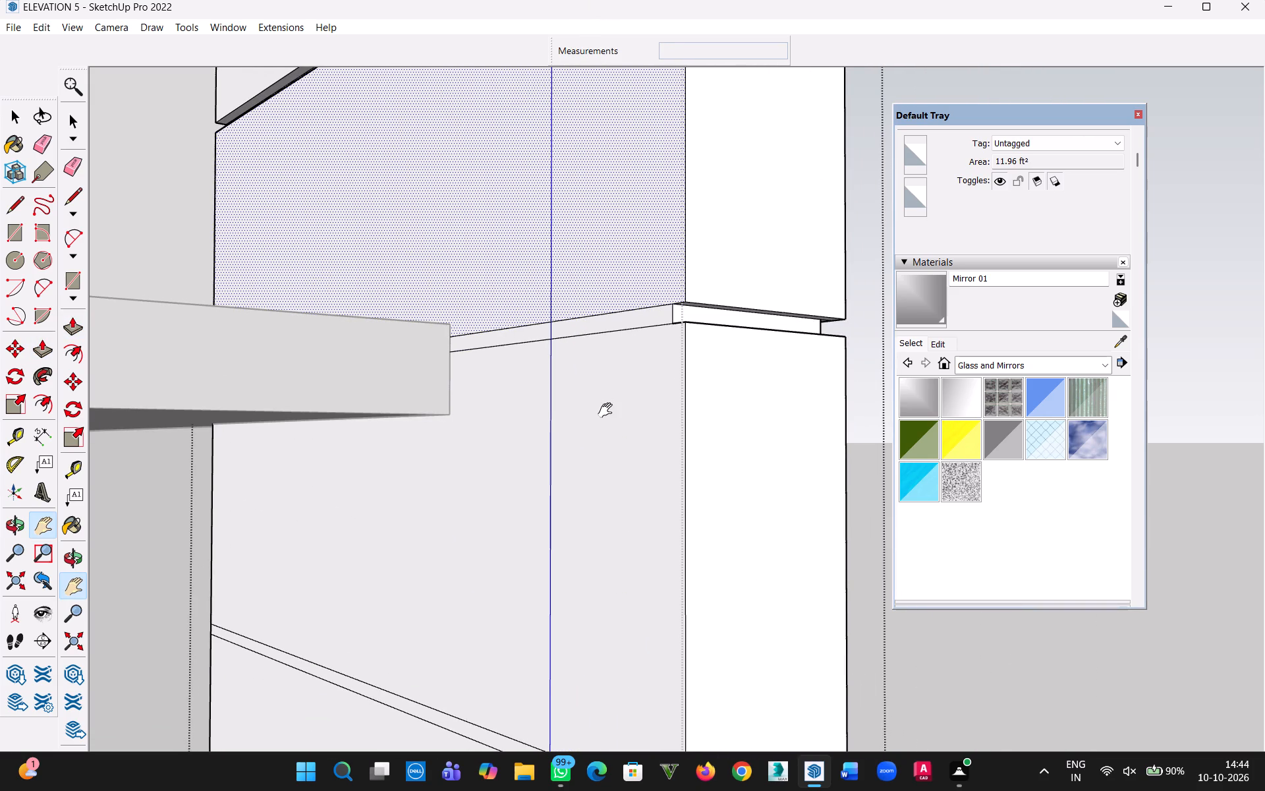
{"action": "key", "text": "Escape"}
{"action": "double_click", "coordinate": [625, 318]}
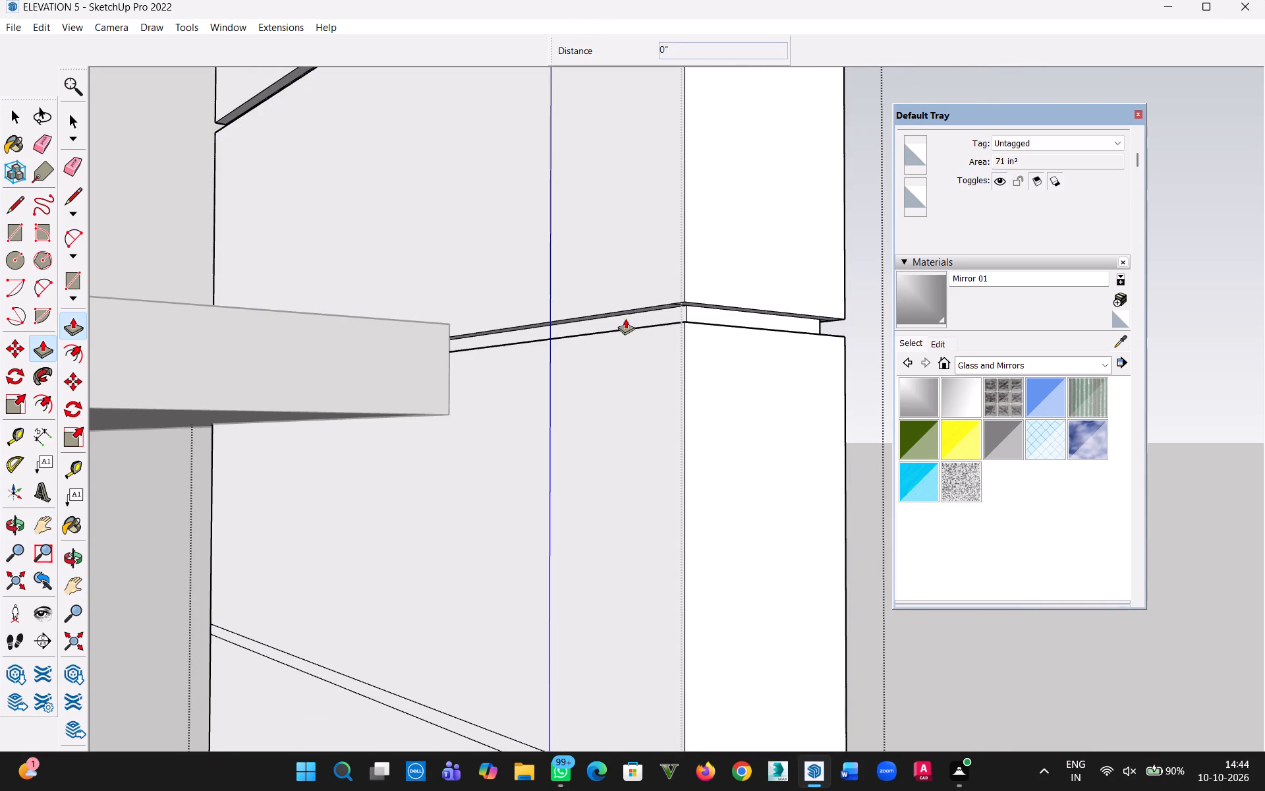
Recess the third groove strip below the cornice by 1" on the shorter column's wide inner side face.
{"action": "key", "text": "h"}
{"action": "left_click_drag", "start_coordinate": [596, 558], "coordinate": [624, 178]}
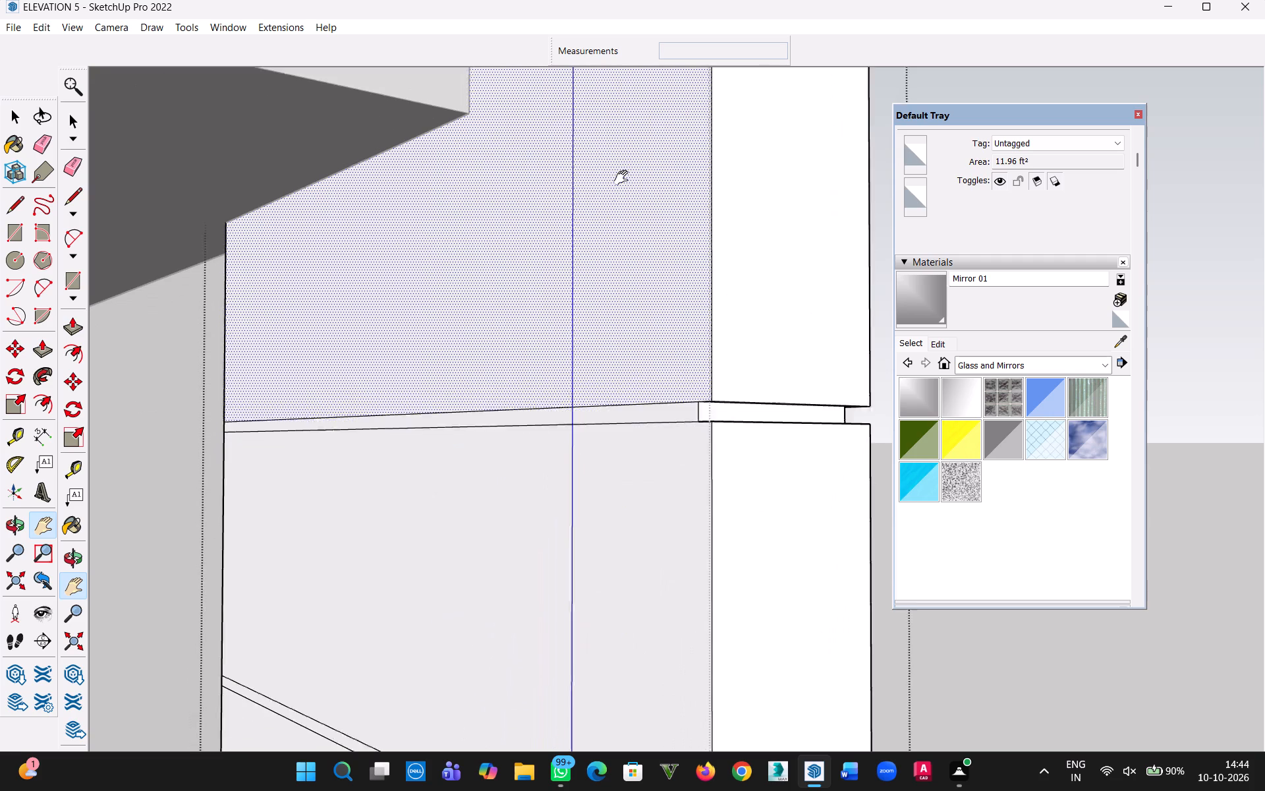
{"action": "left_click_drag", "start_coordinate": [624, 178], "coordinate": [627, 169]}
{"action": "key", "text": "Escape"}
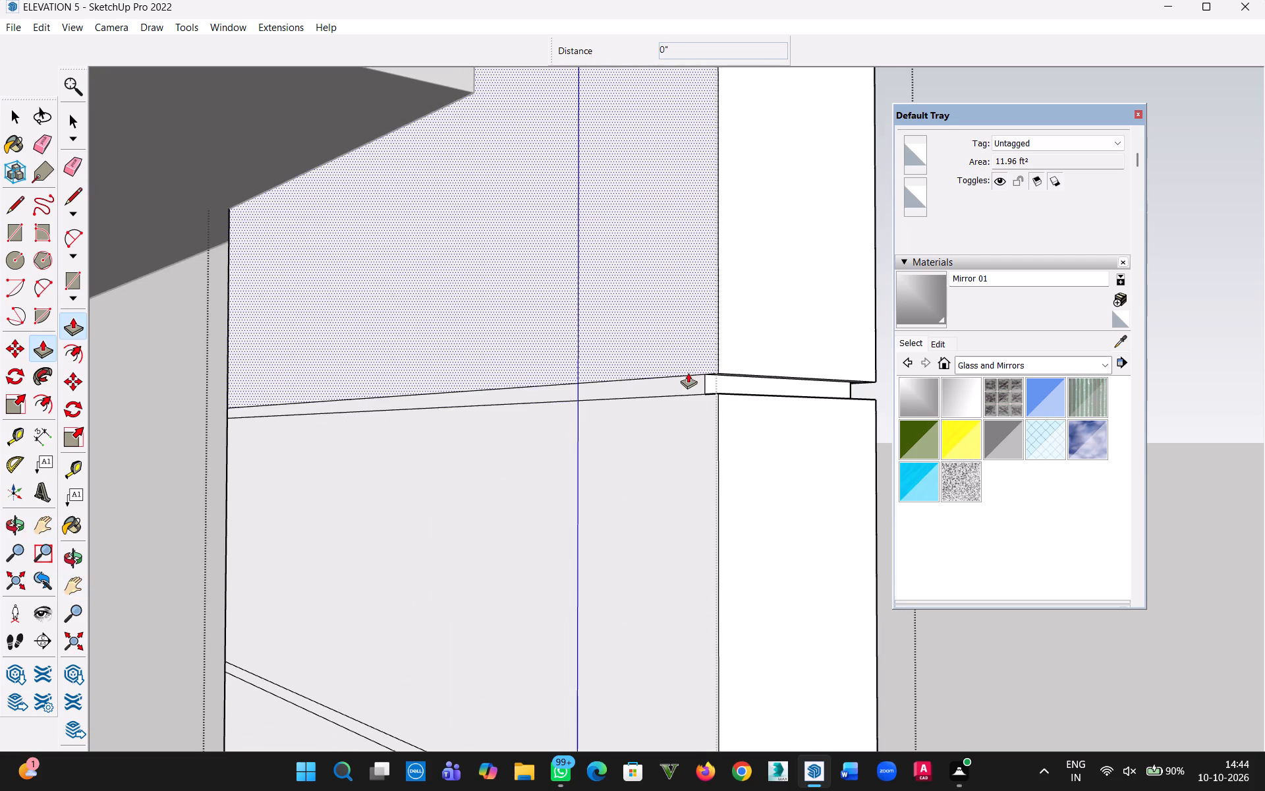
{"action": "double_click", "coordinate": [681, 382]}
Recess the fourth groove strip below the cornice by 1" on the shorter column's wide inner side face.
{"action": "key", "text": "h"}
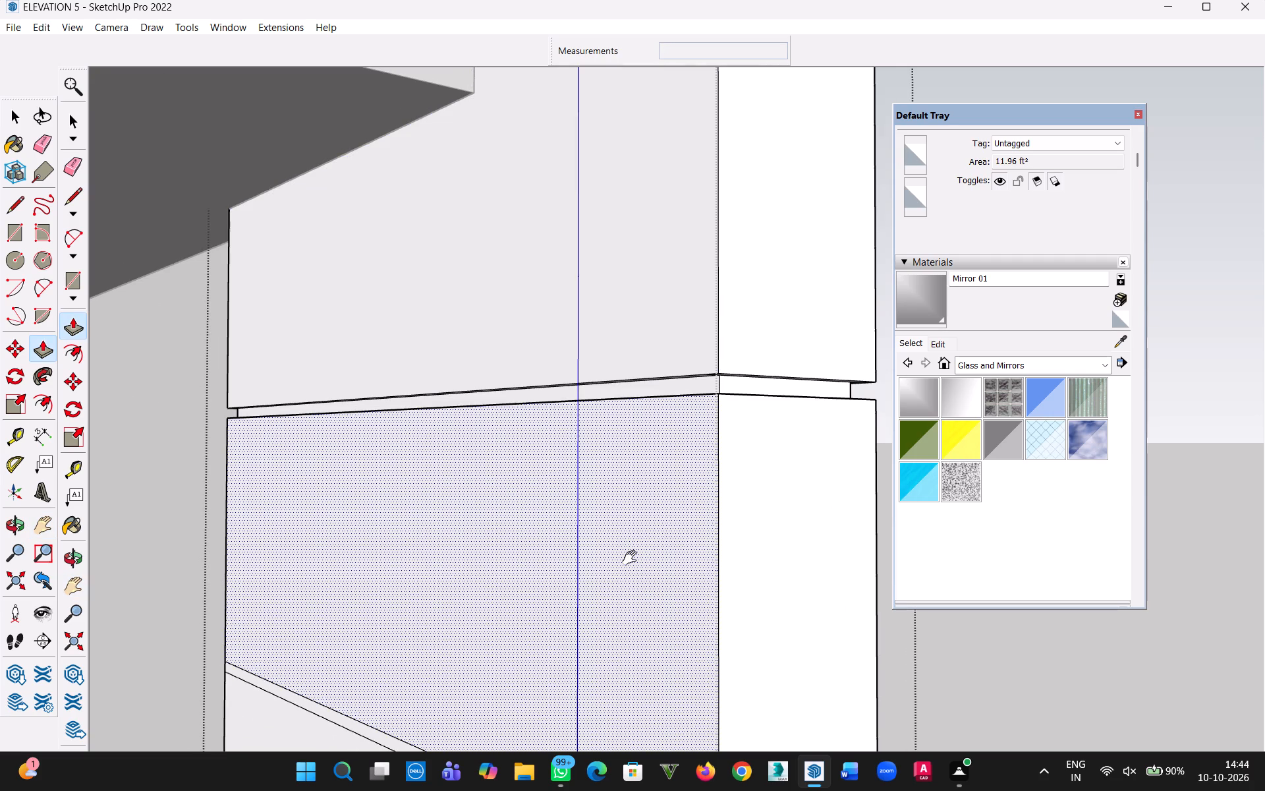
{"action": "left_click_drag", "start_coordinate": [629, 579], "coordinate": [576, 73]}
{"action": "key", "text": "Escape"}
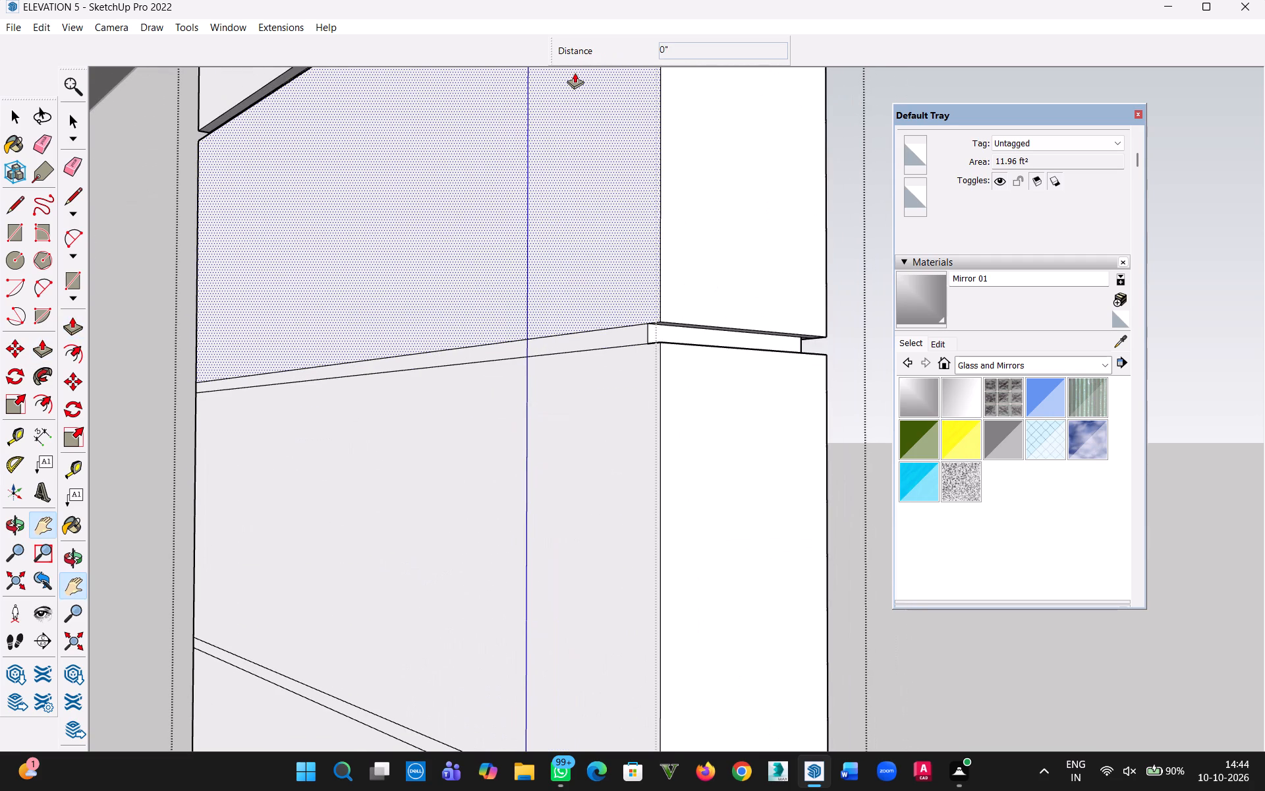
{"action": "double_click", "coordinate": [610, 332]}
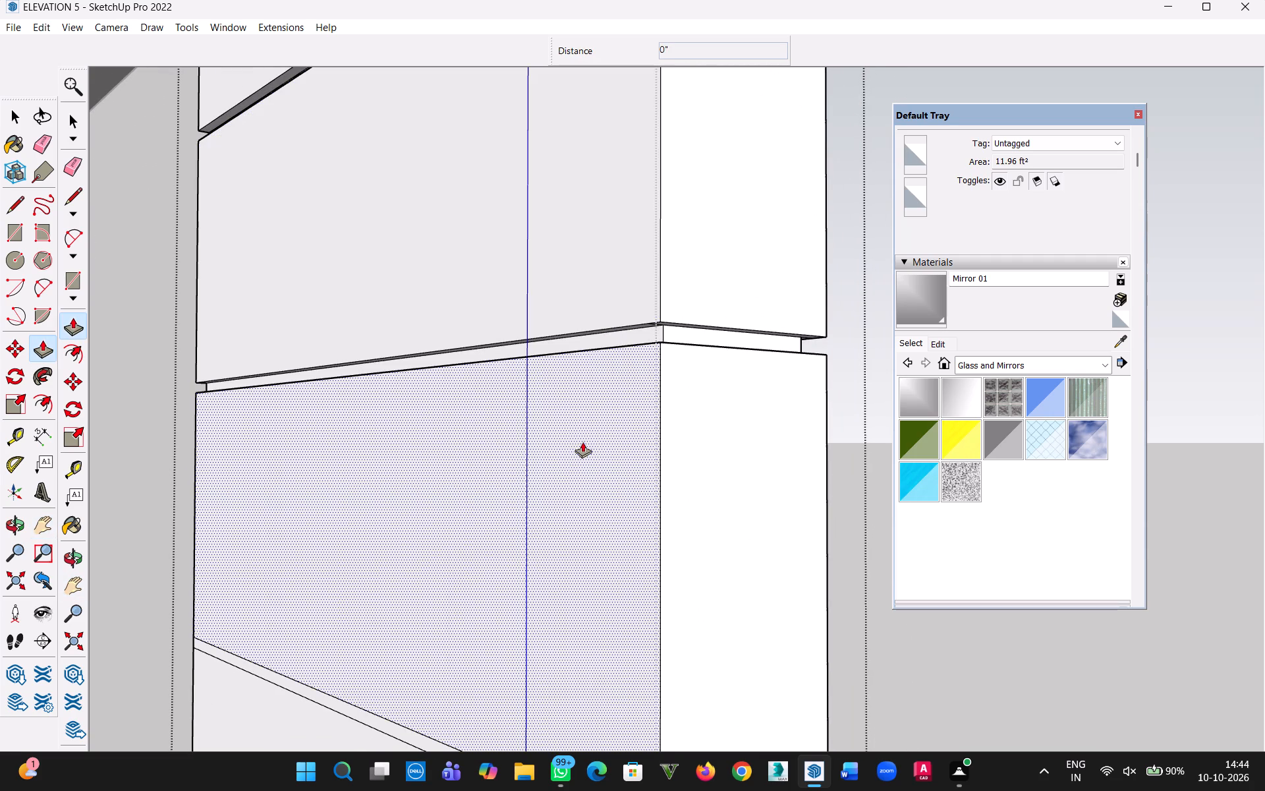
Recess the fifth groove strip below the cornice by 1" on the shorter column's wide inner side face and finish editing the column.
{"action": "key", "text": "h"}
{"action": "left_click_drag", "start_coordinate": [597, 553], "coordinate": [610, 0]}
{"action": "key", "text": "Escape"}
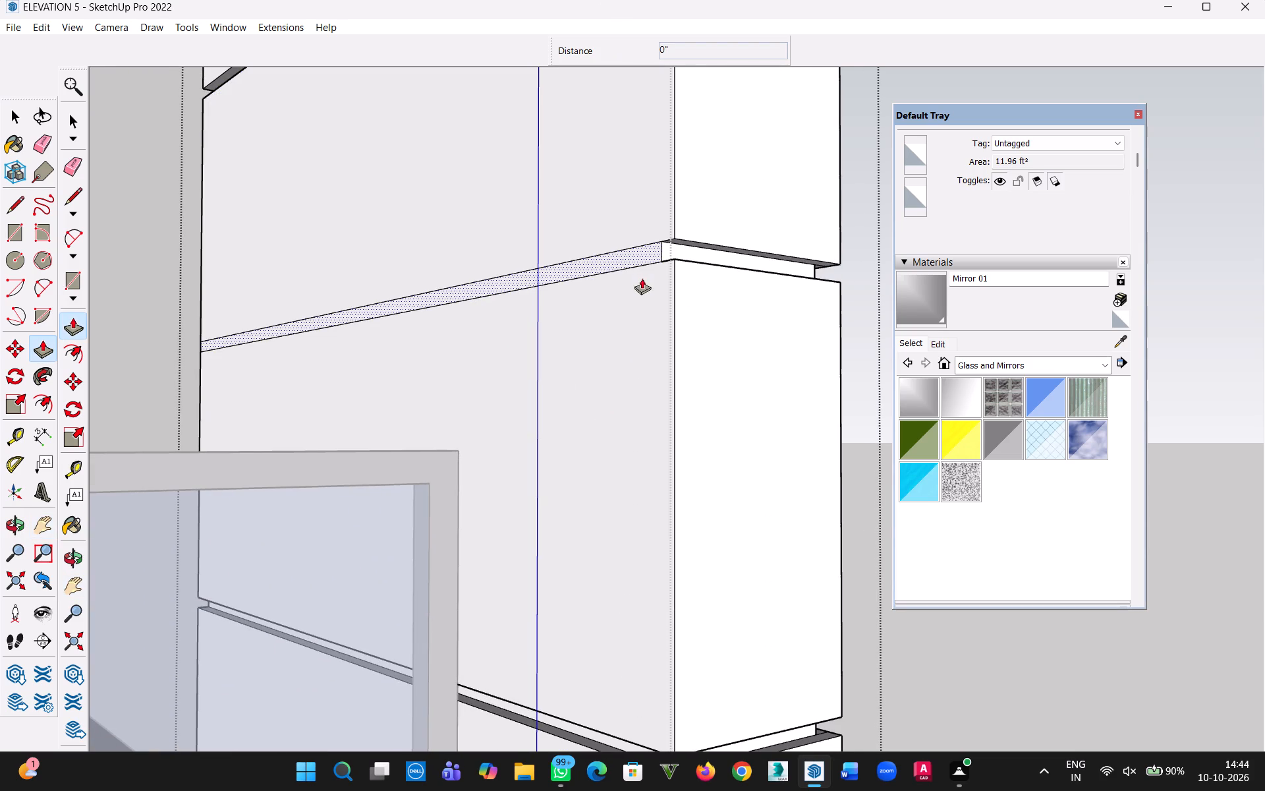
{"action": "double_click", "coordinate": [605, 256]}
{"action": "left_click", "coordinate": [24, 115]}
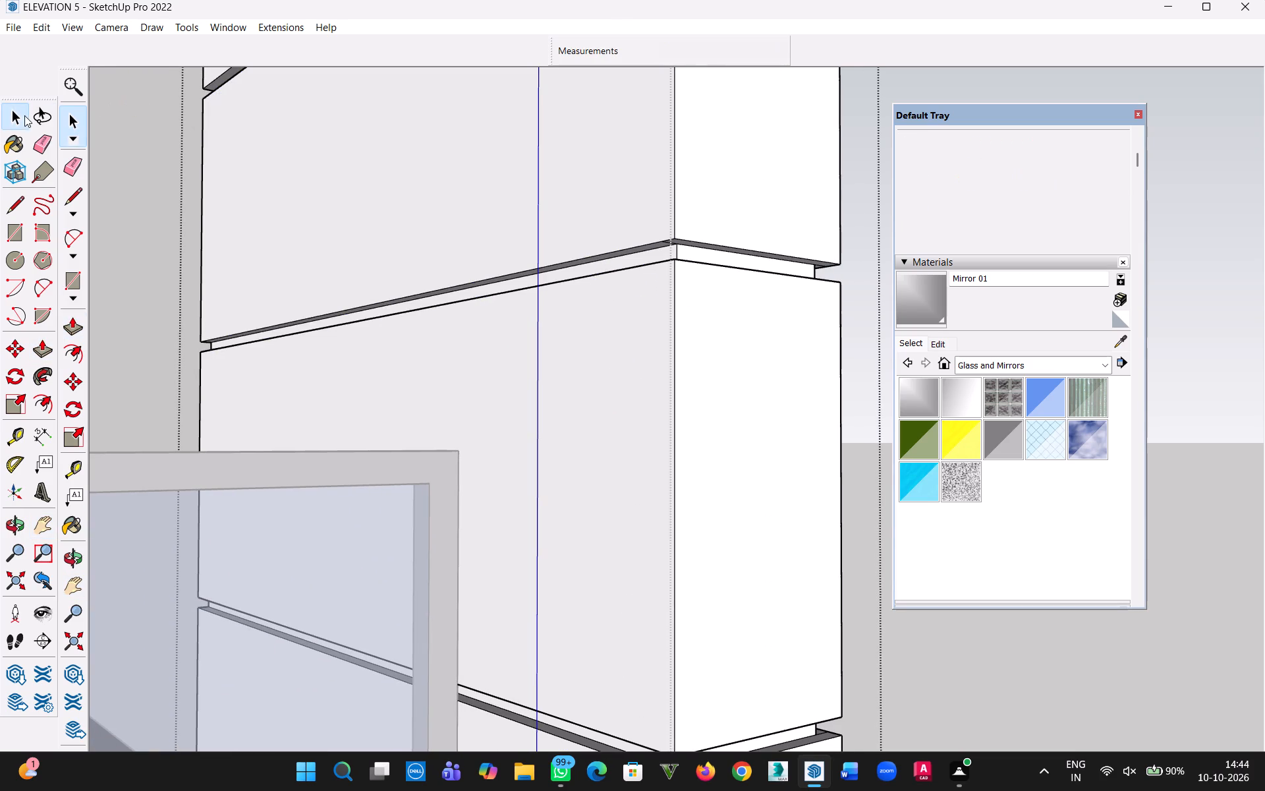
{"action": "left_click", "coordinate": [806, 387]}
{"action": "scroll", "coordinate": [804, 388], "scroll_direction": "down", "scroll_amount": 20}
{"action": "scroll", "coordinate": [804, 388], "scroll_direction": "down", "scroll_amount": 5}
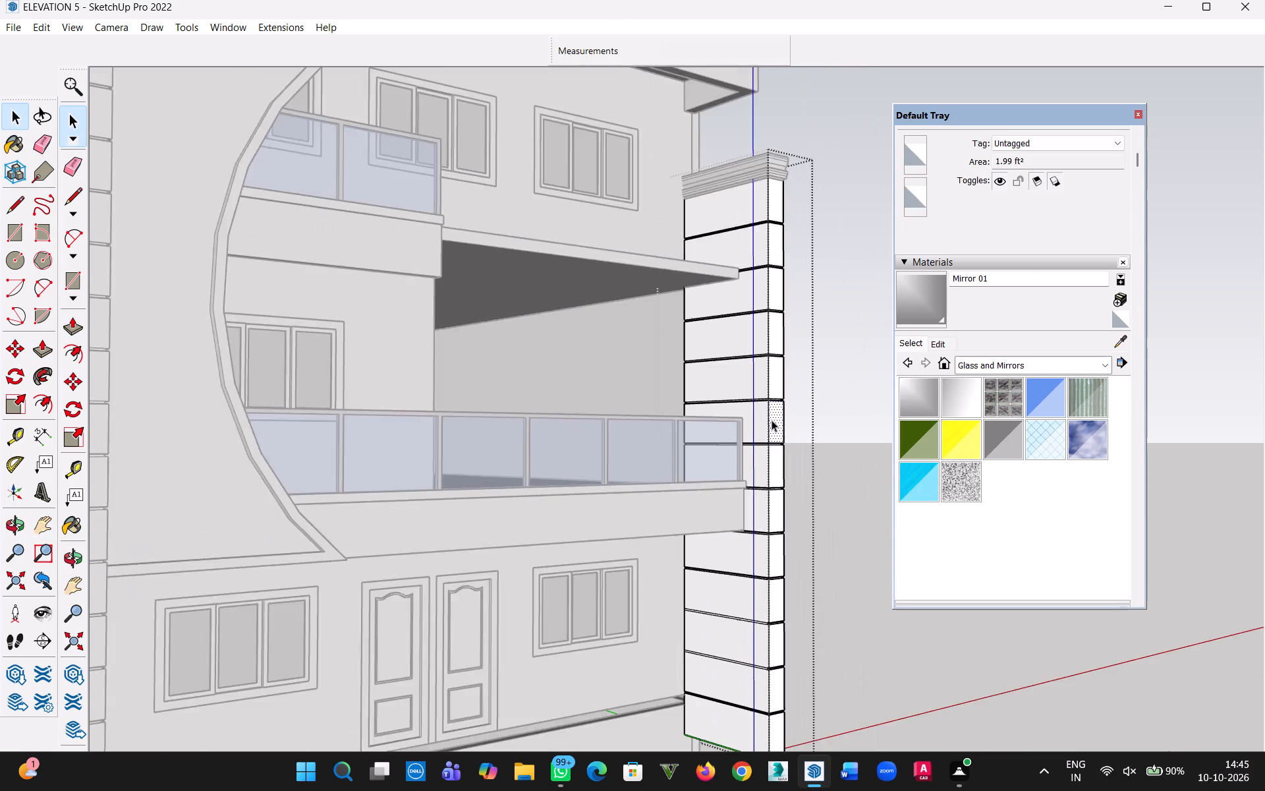
{"action": "scroll", "coordinate": [772, 420], "scroll_direction": "down", "scroll_amount": 12}
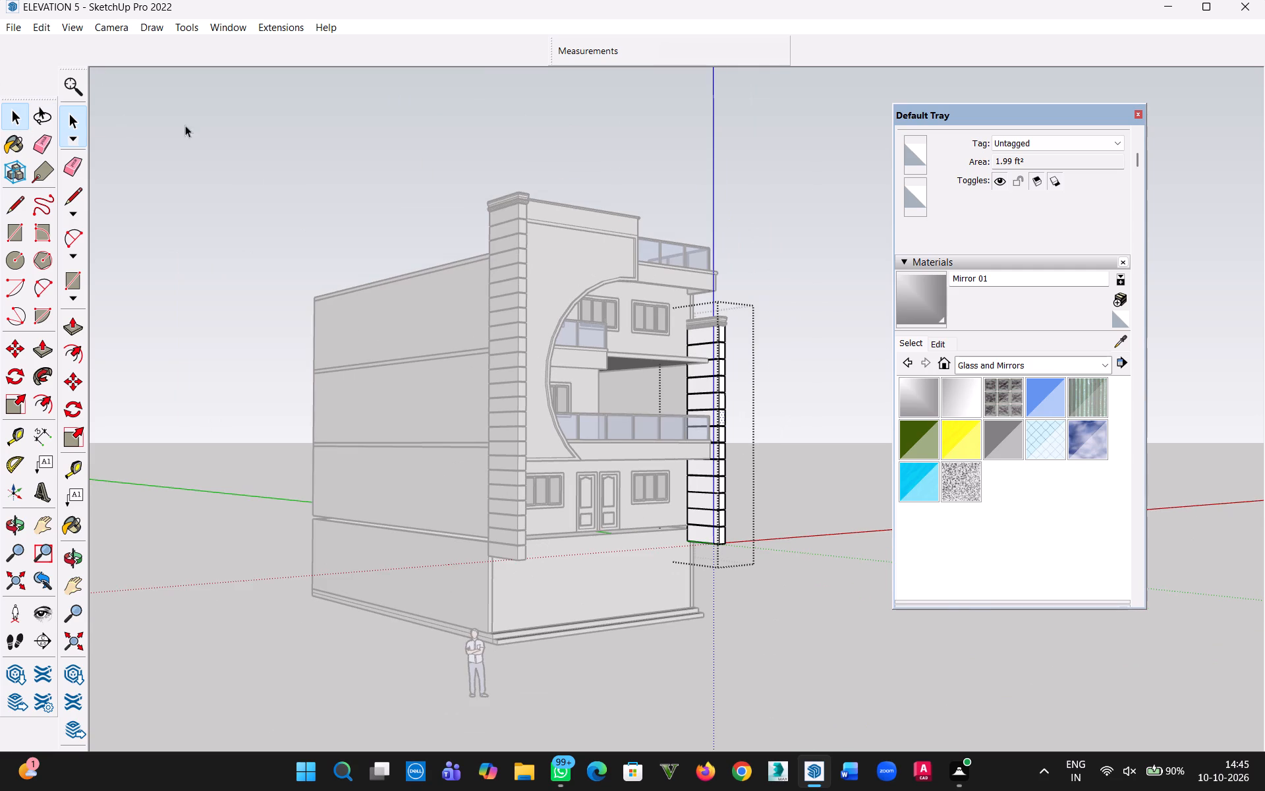
{"action": "left_click", "coordinate": [196, 129]}
Delete all guides from the model.
{"action": "middle_click_drag", "start_coordinate": [730, 226], "coordinate": [554, 374]}
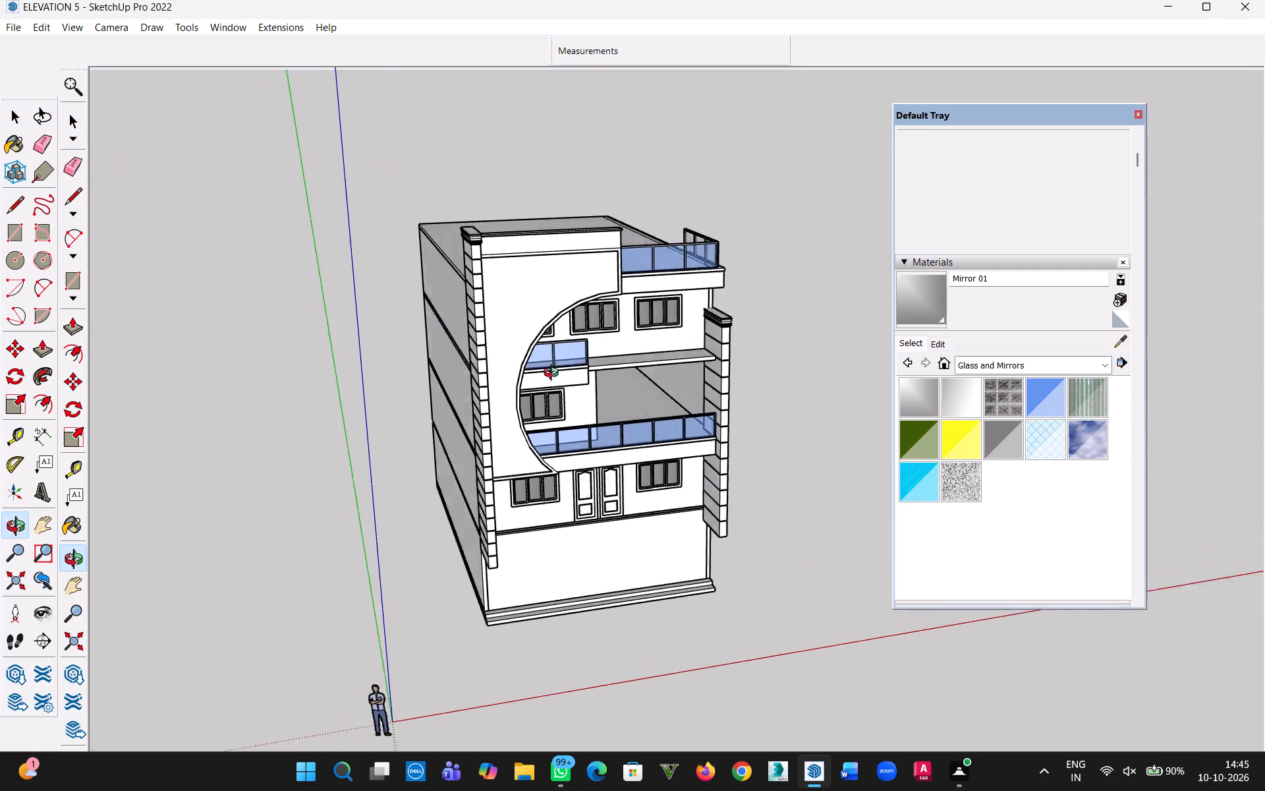
{"action": "middle_click_drag", "start_coordinate": [554, 374], "coordinate": [389, 401]}
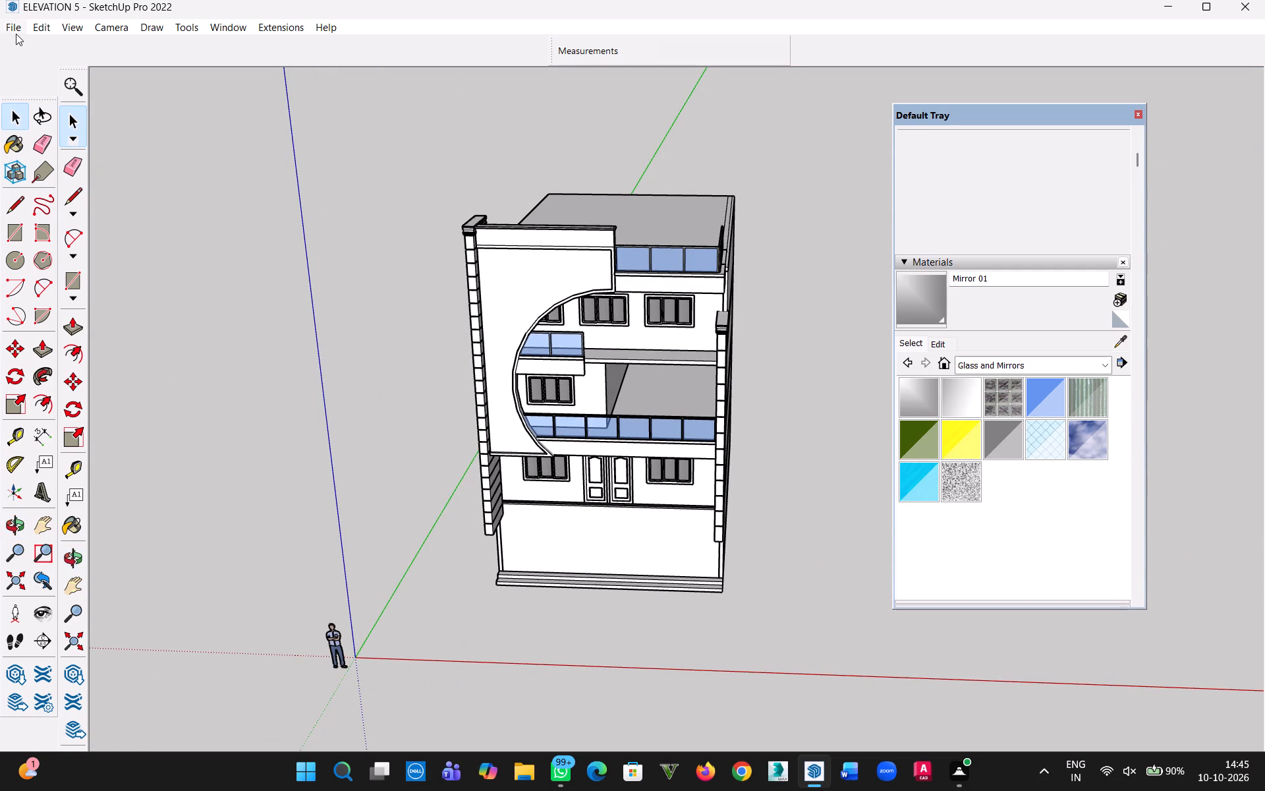
{"action": "left_click", "coordinate": [42, 30]}
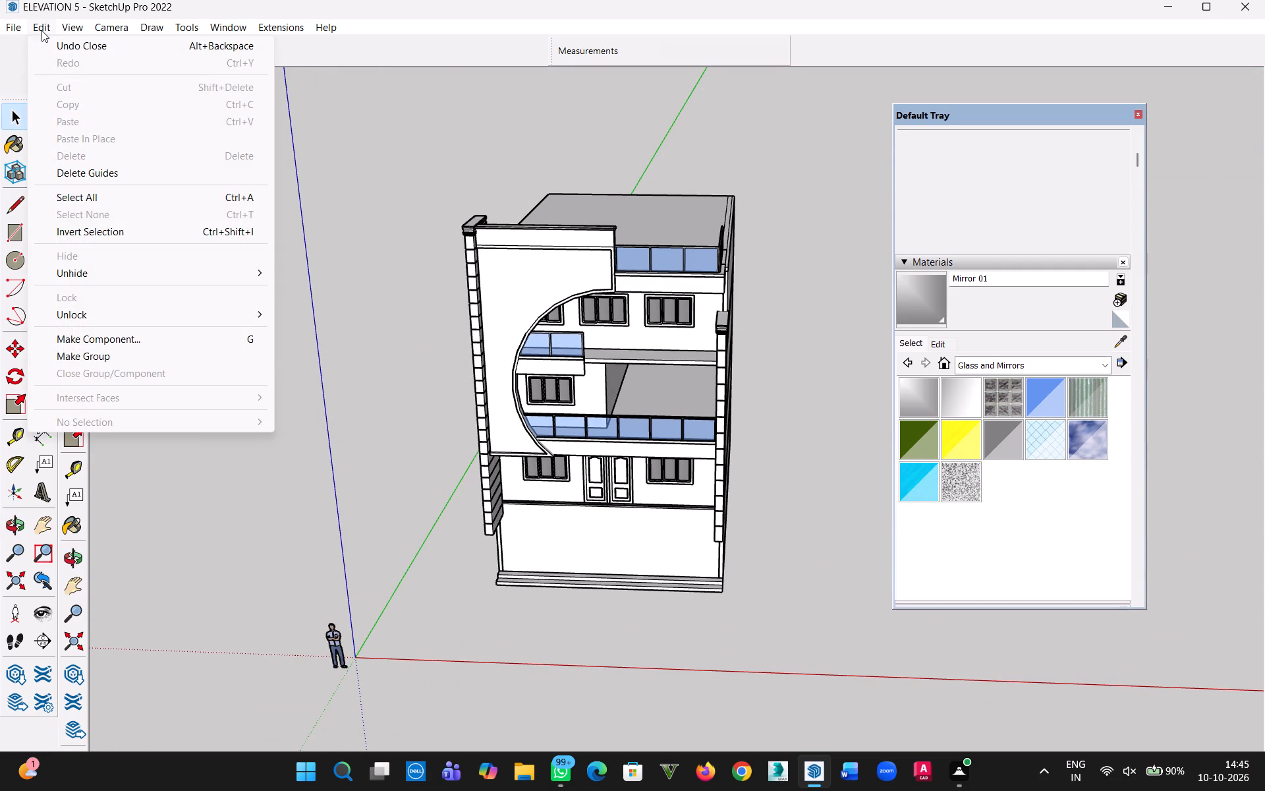
{"action": "left_click", "coordinate": [94, 174]}
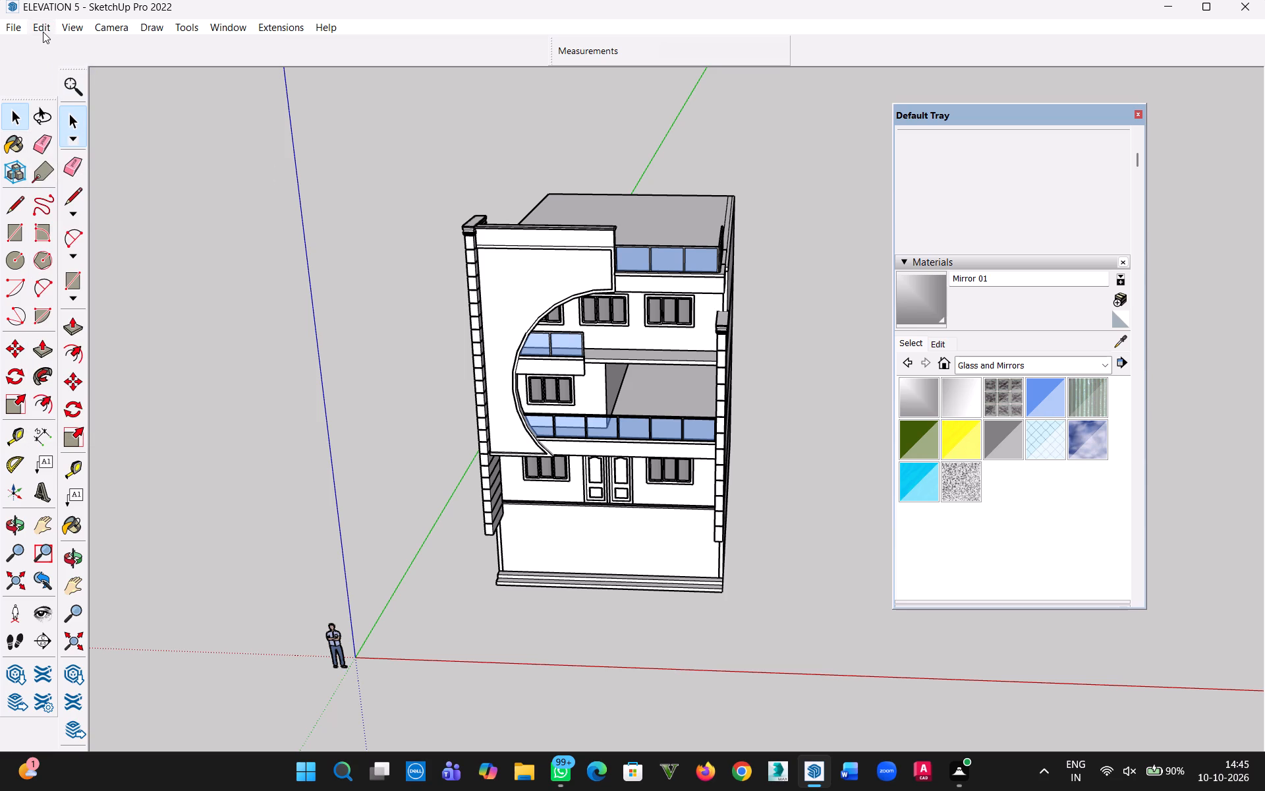
Unhide all hidden parts of the building elevation.
{"action": "left_click", "coordinate": [43, 32]}
{"action": "left_click", "coordinate": [323, 307]}
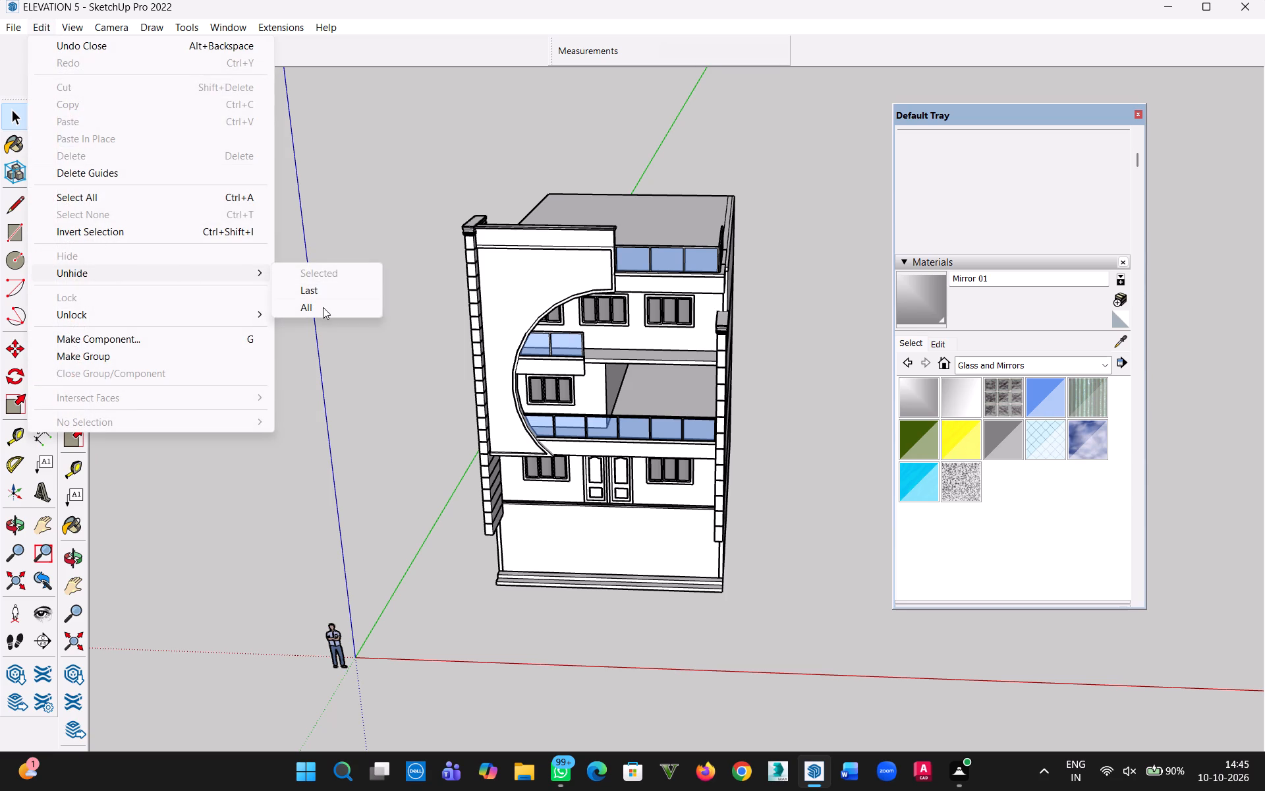
{"action": "left_click", "coordinate": [405, 286]}
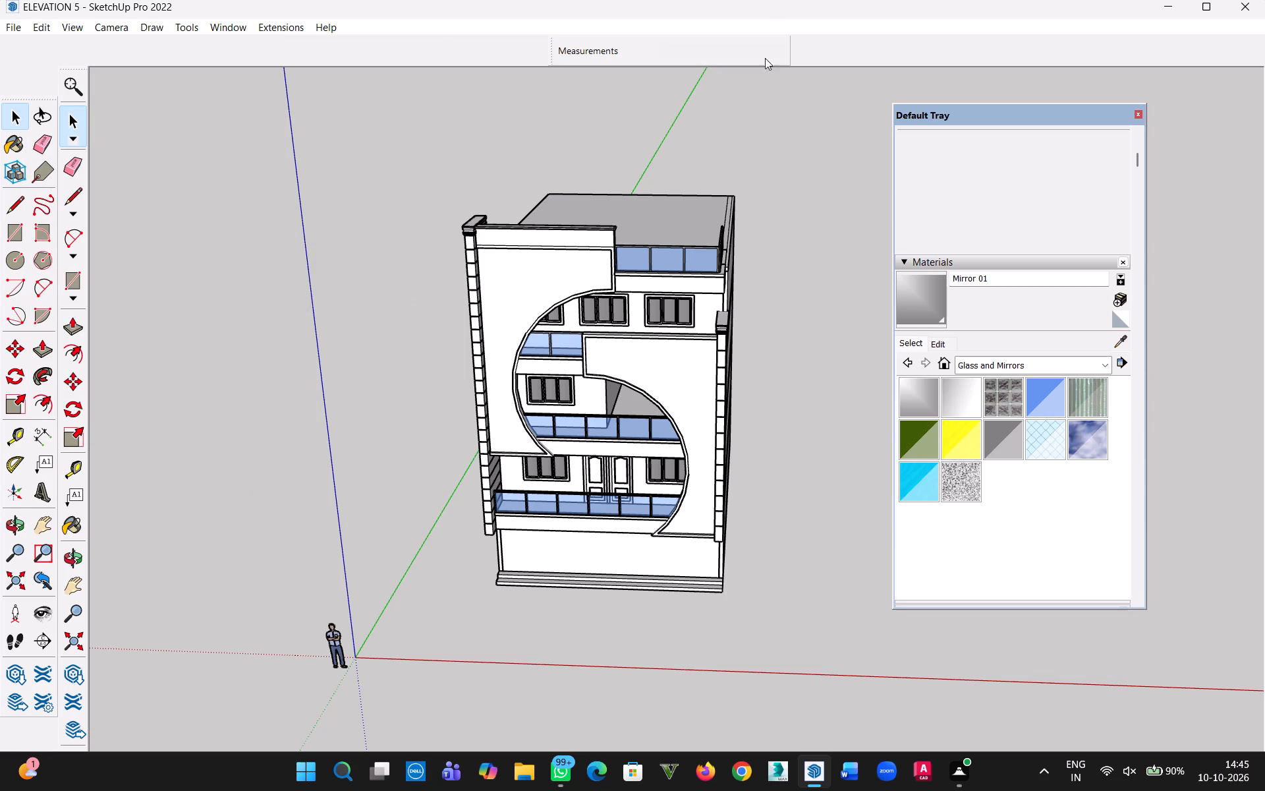
Examine the complete elevation with its grooved columns, curved facade panels and balconies from the front, sides and above.
{"action": "scroll", "coordinate": [753, 271], "scroll_direction": "up", "scroll_amount": 12}
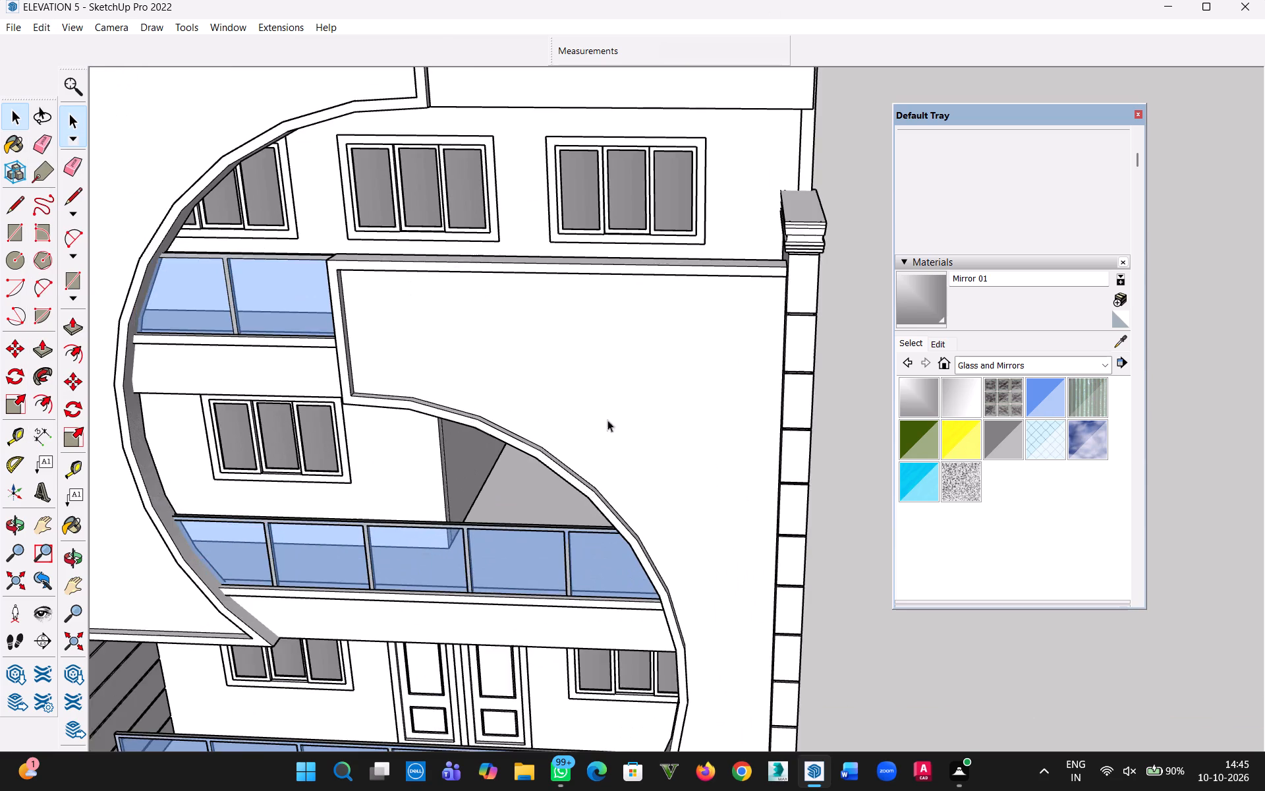
{"action": "scroll", "coordinate": [588, 413], "scroll_direction": "down", "scroll_amount": 6}
{"action": "middle_click_drag", "start_coordinate": [571, 403], "coordinate": [725, 326]}
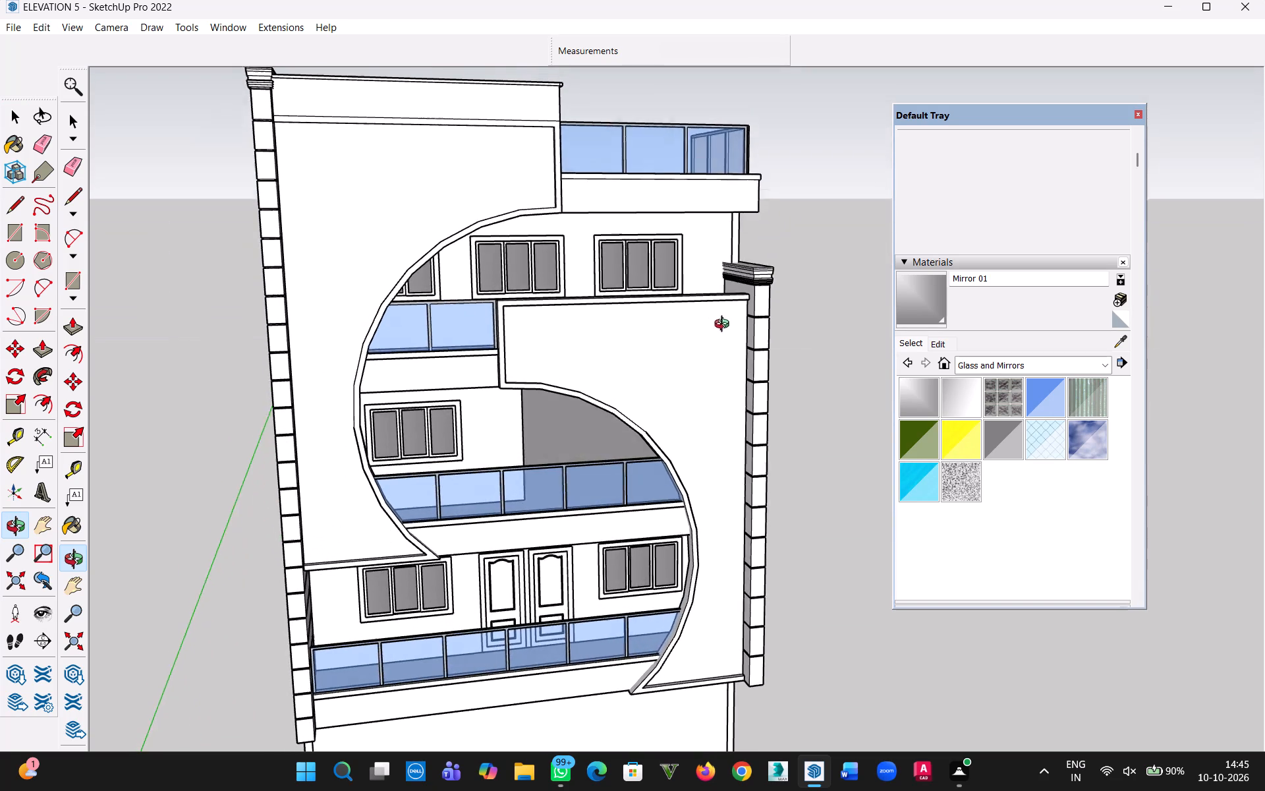
{"action": "middle_click_drag", "start_coordinate": [725, 326], "coordinate": [731, 336]}
{"action": "scroll", "coordinate": [673, 362], "scroll_direction": "down", "scroll_amount": 4}
{"action": "middle_click_drag", "start_coordinate": [652, 397], "coordinate": [602, 276]}
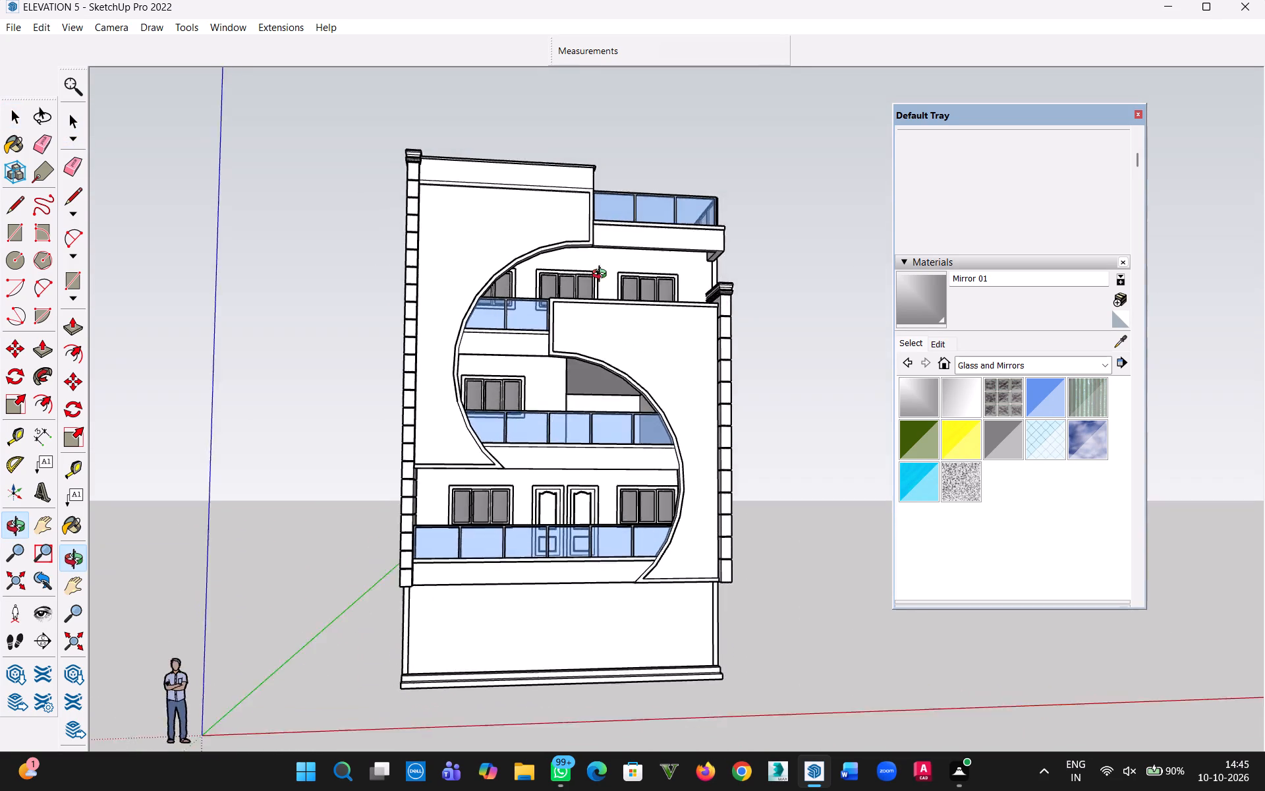
{"action": "middle_click_drag", "start_coordinate": [602, 276], "coordinate": [685, 488]}
{"action": "middle_click_drag", "start_coordinate": [687, 477], "coordinate": [614, 279]}
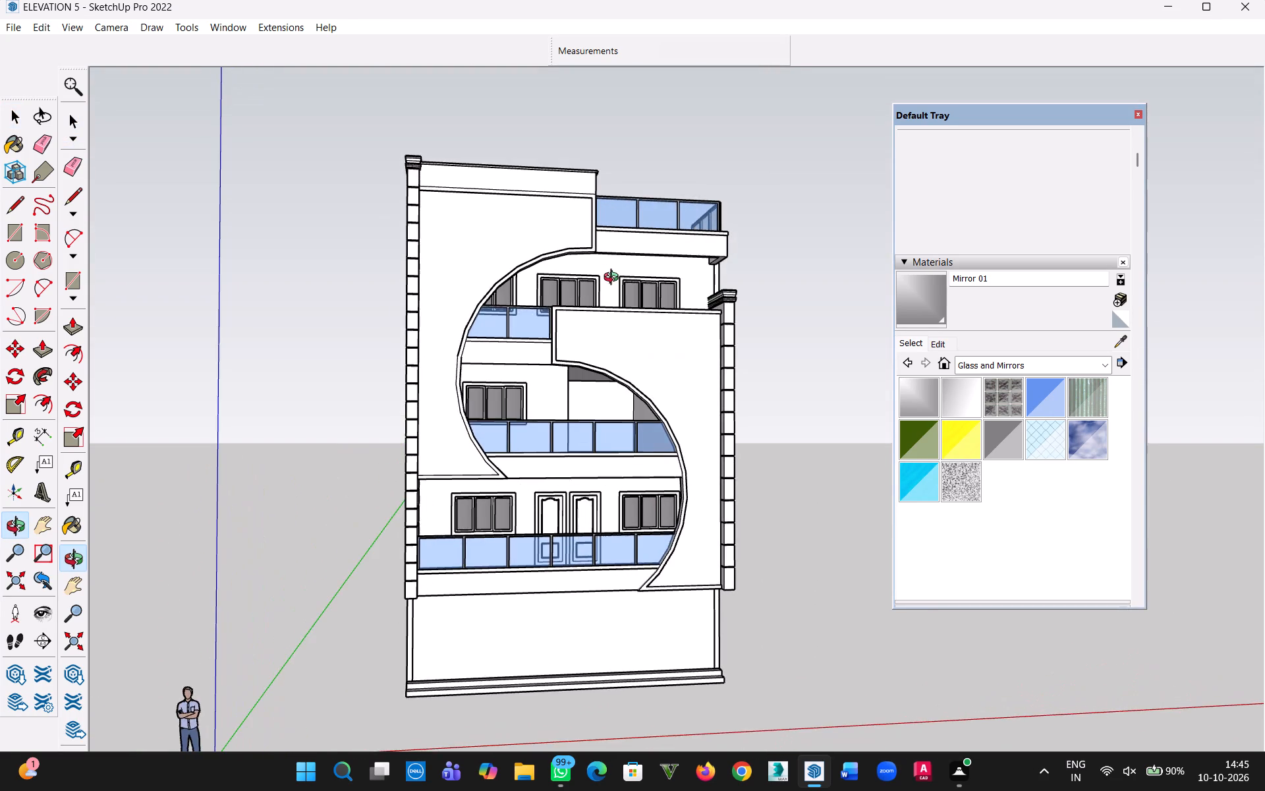
{"action": "middle_click_drag", "start_coordinate": [614, 279], "coordinate": [492, 409]}
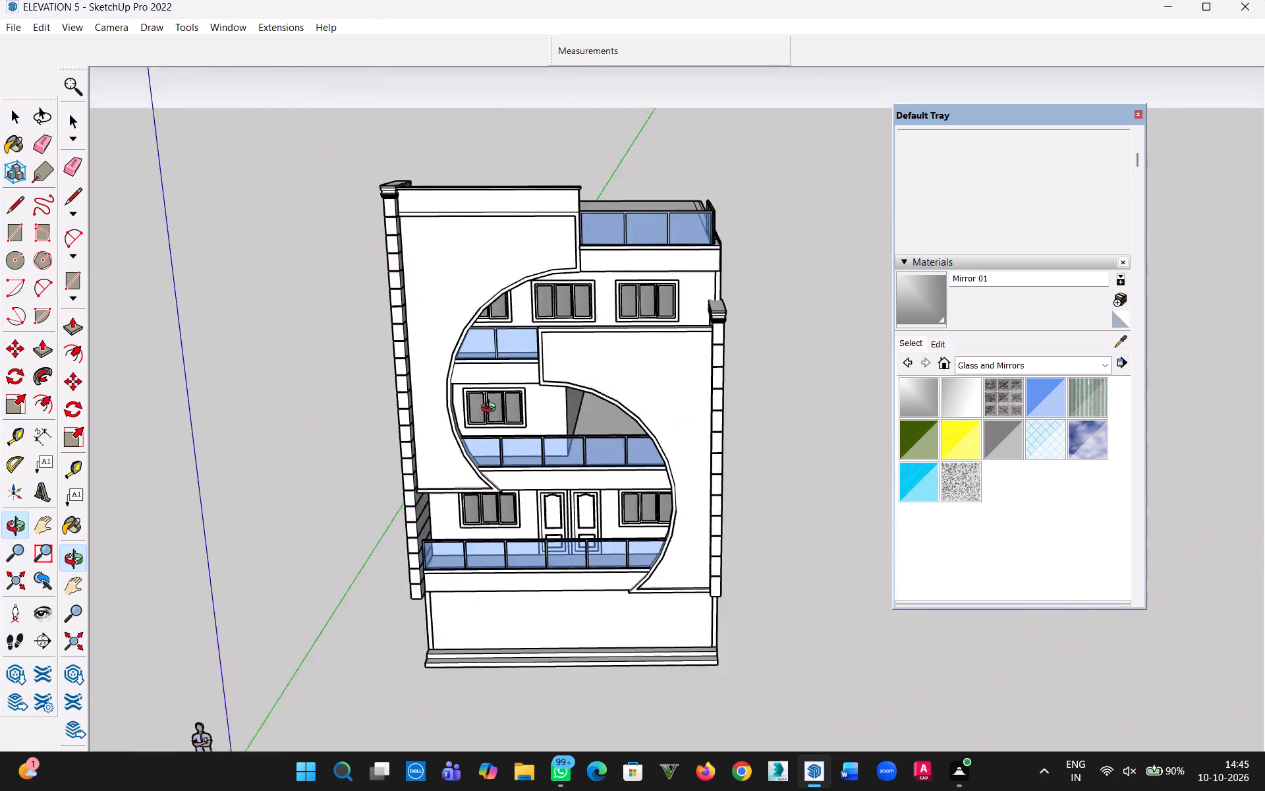
{"action": "middle_click_drag", "start_coordinate": [492, 409], "coordinate": [650, 392]}
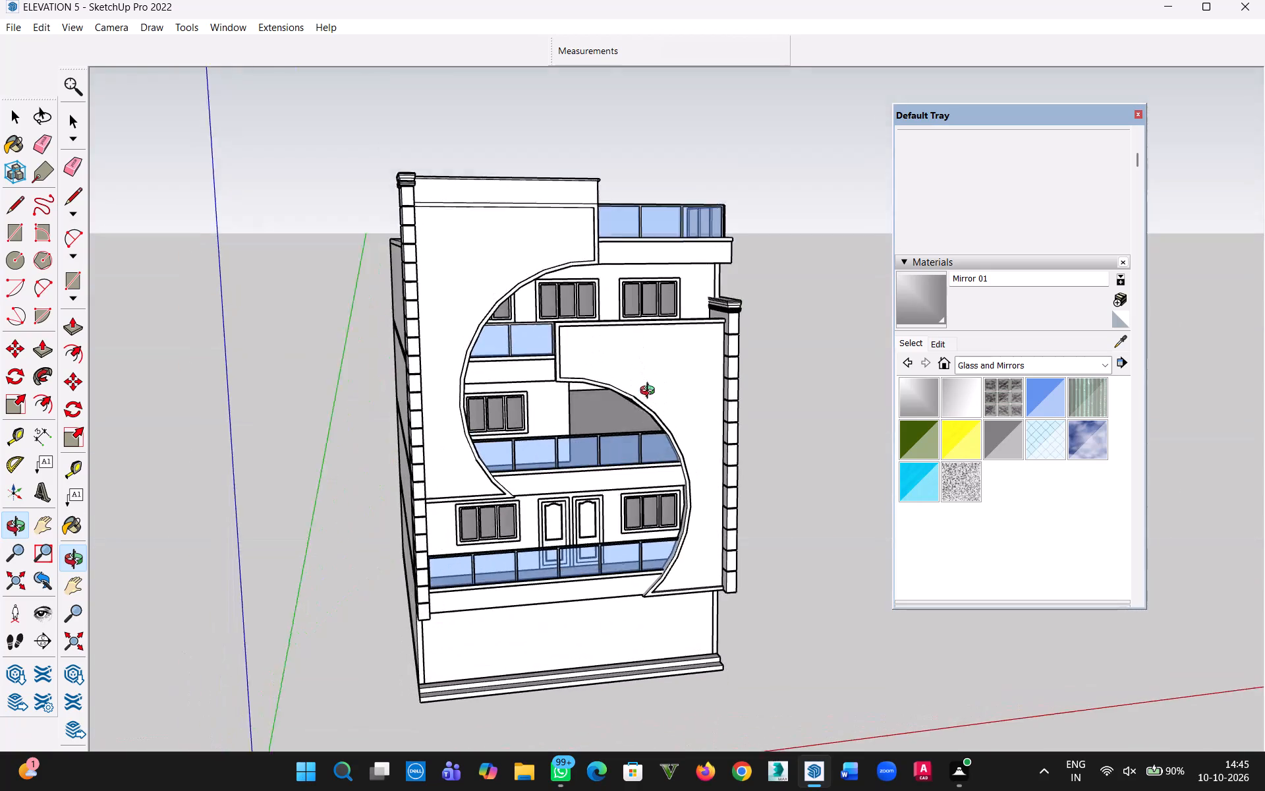
{"action": "middle_click_drag", "start_coordinate": [650, 392], "coordinate": [666, 450]}
{"action": "middle_click_drag", "start_coordinate": [588, 462], "coordinate": [600, 443]}
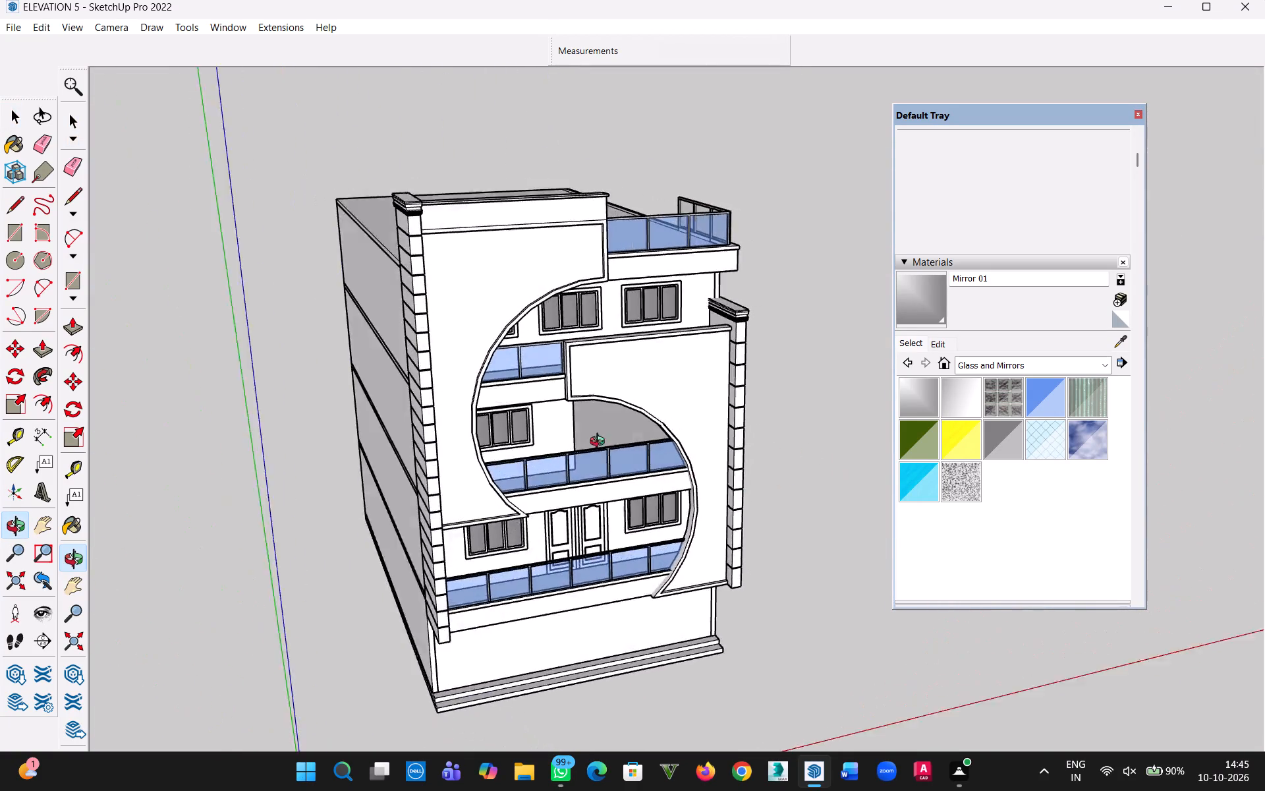
{"action": "middle_click_drag", "start_coordinate": [600, 443], "coordinate": [549, 488]}
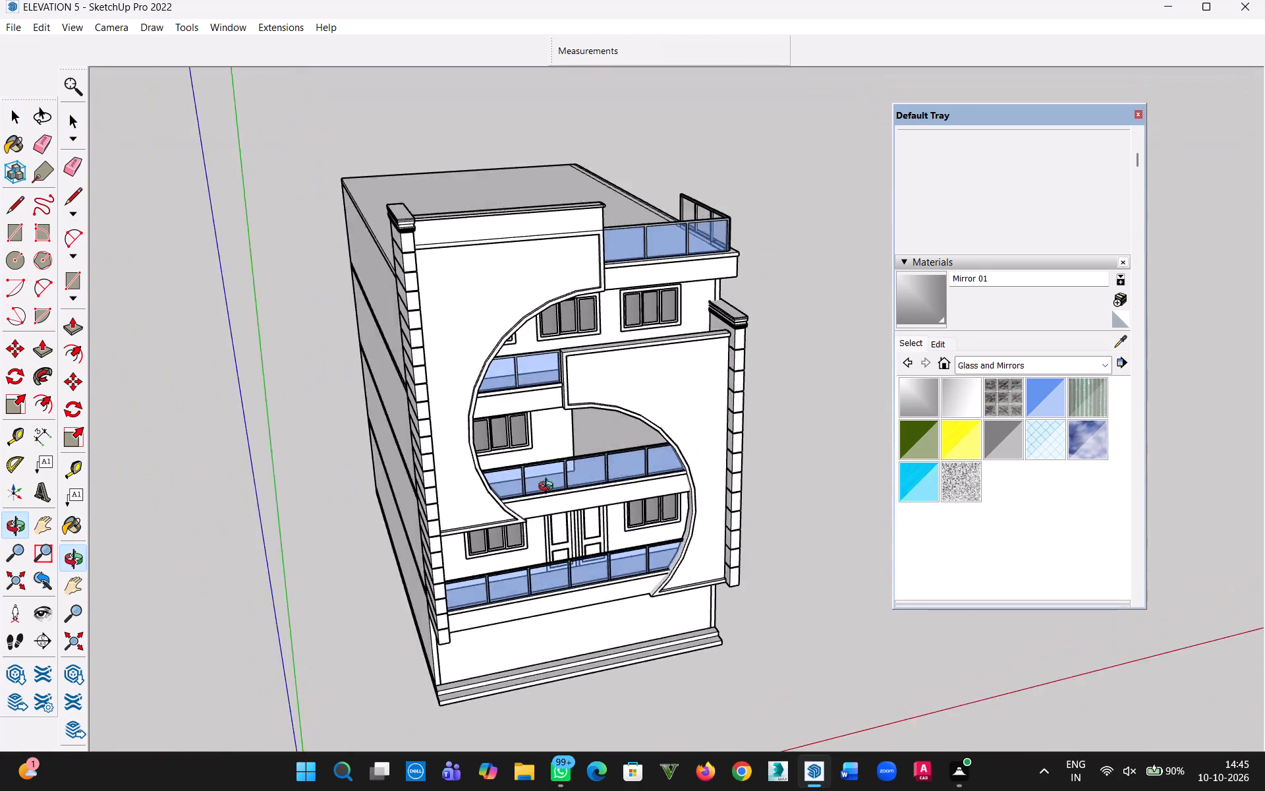
{"action": "middle_click_drag", "start_coordinate": [549, 488], "coordinate": [746, 397]}
{"action": "middle_click_drag", "start_coordinate": [716, 412], "coordinate": [682, 446]}
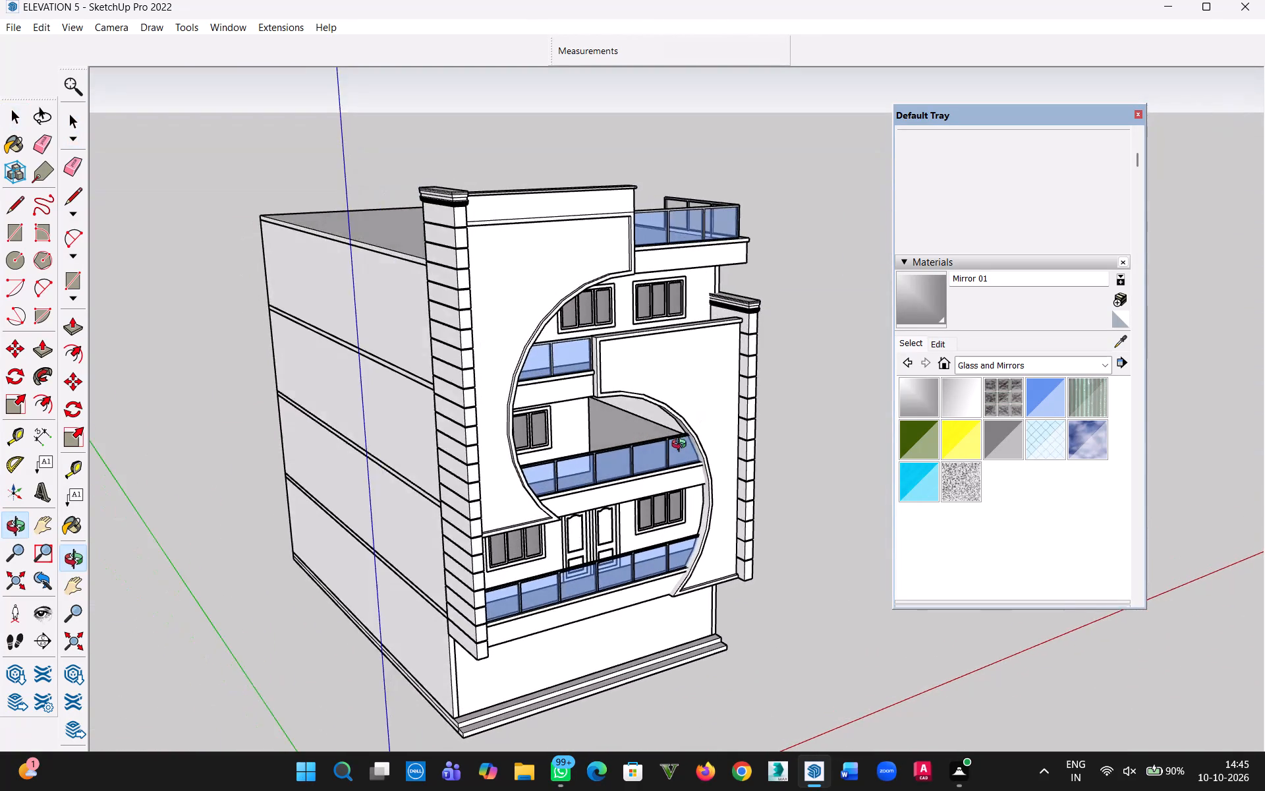
{"action": "middle_click_drag", "start_coordinate": [682, 446], "coordinate": [511, 454]}
{"action": "scroll", "coordinate": [592, 430], "scroll_direction": "up", "scroll_amount": 5}
{"action": "scroll", "coordinate": [550, 436], "scroll_direction": "down", "scroll_amount": 3}
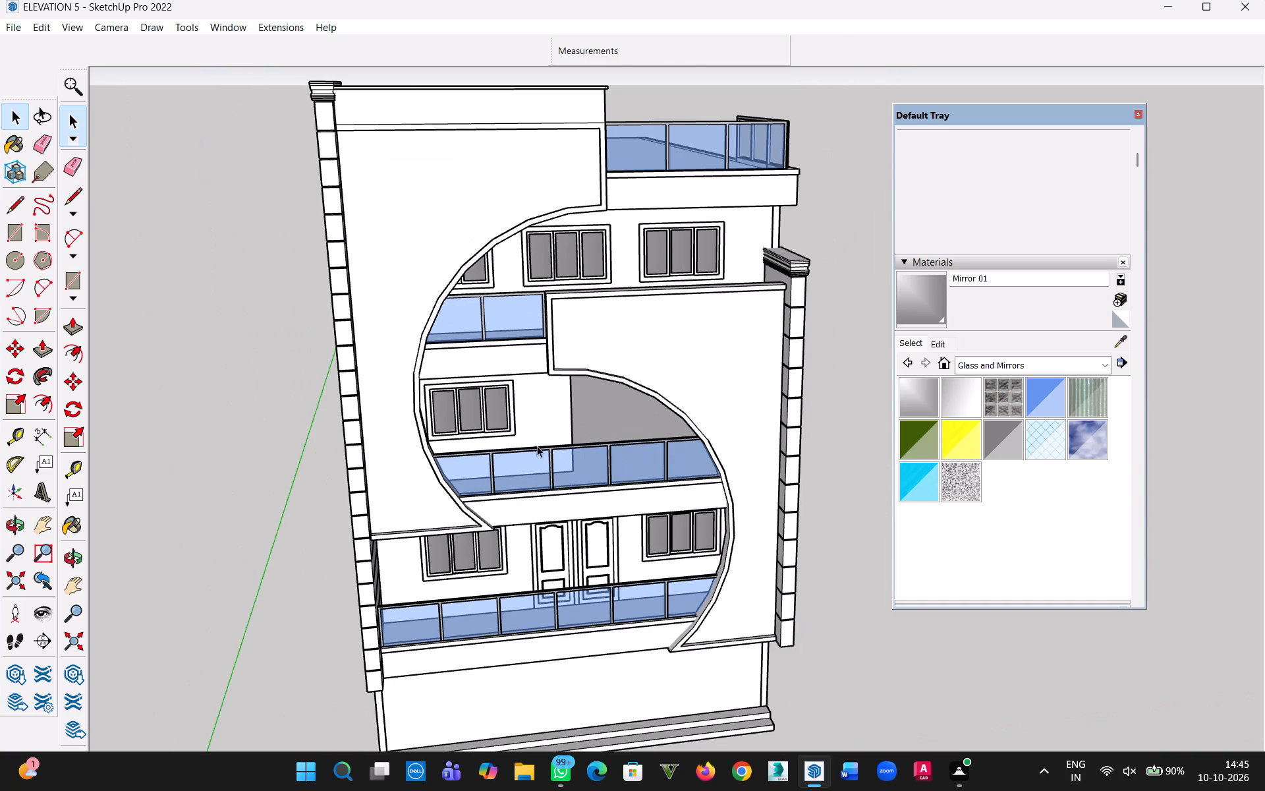
{"action": "middle_click_drag", "start_coordinate": [530, 461], "coordinate": [540, 423]}
{"action": "scroll", "coordinate": [540, 423], "scroll_direction": "up", "scroll_amount": 1}
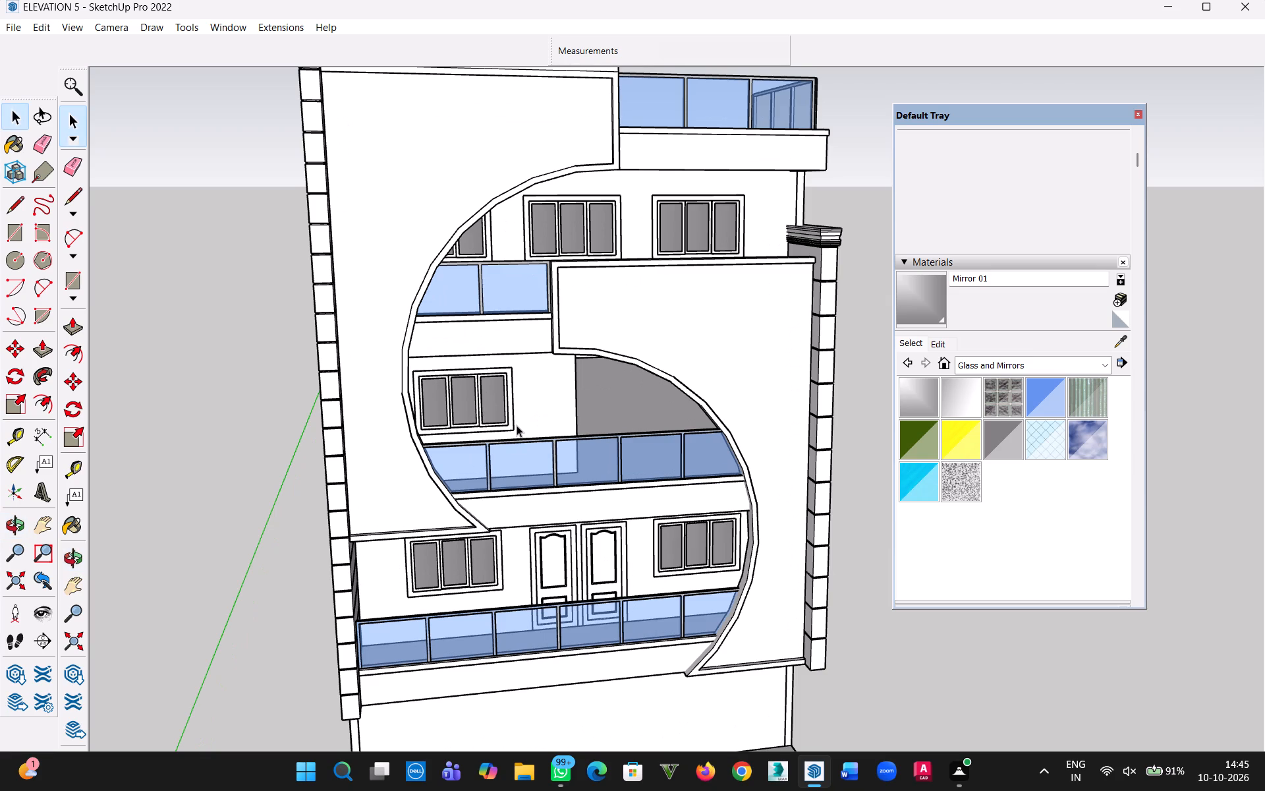
{"action": "scroll", "coordinate": [586, 421], "scroll_direction": "down", "scroll_amount": 6}
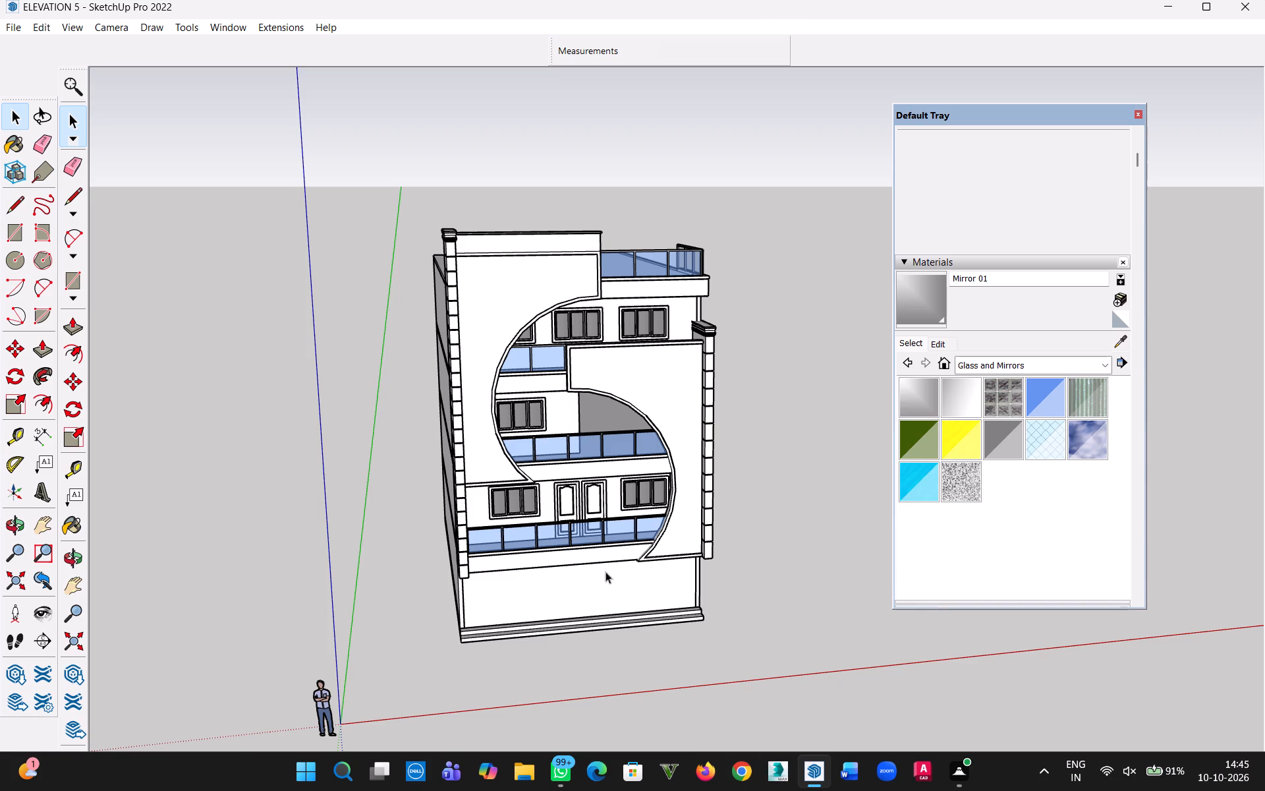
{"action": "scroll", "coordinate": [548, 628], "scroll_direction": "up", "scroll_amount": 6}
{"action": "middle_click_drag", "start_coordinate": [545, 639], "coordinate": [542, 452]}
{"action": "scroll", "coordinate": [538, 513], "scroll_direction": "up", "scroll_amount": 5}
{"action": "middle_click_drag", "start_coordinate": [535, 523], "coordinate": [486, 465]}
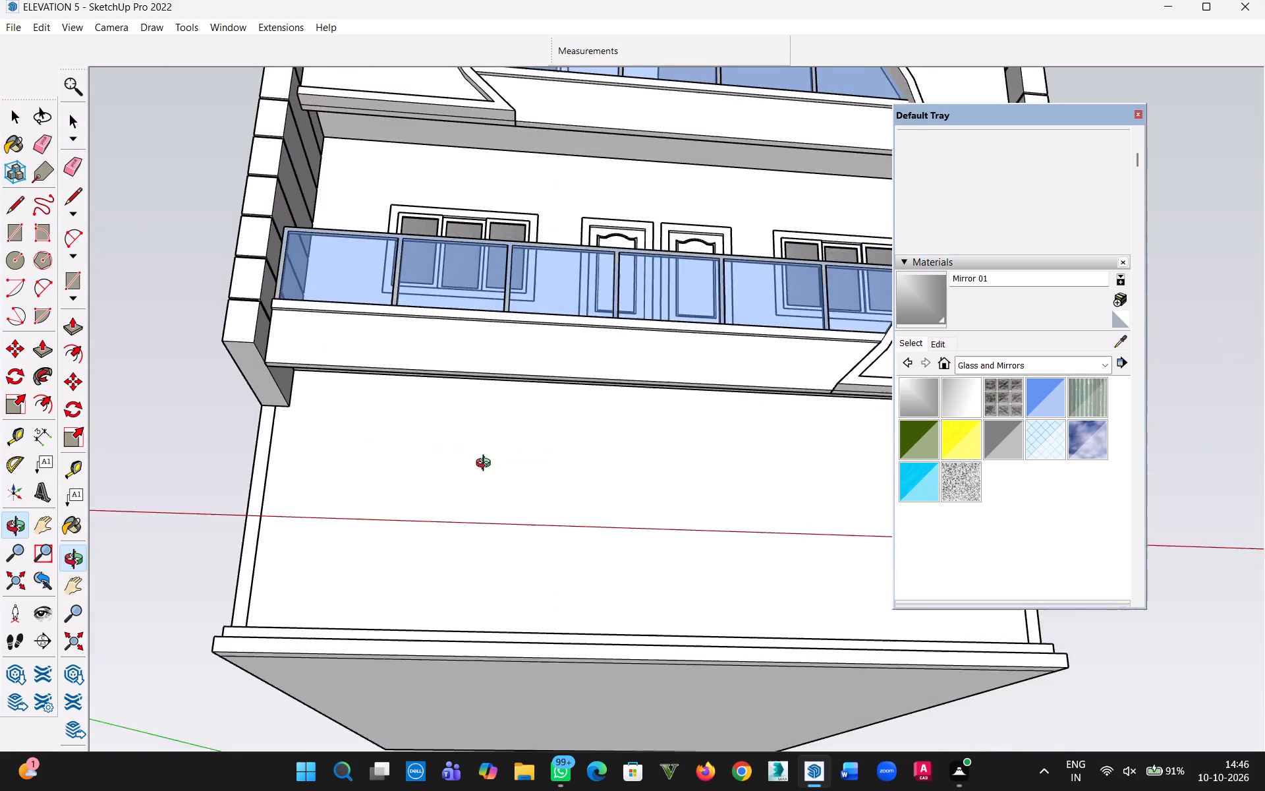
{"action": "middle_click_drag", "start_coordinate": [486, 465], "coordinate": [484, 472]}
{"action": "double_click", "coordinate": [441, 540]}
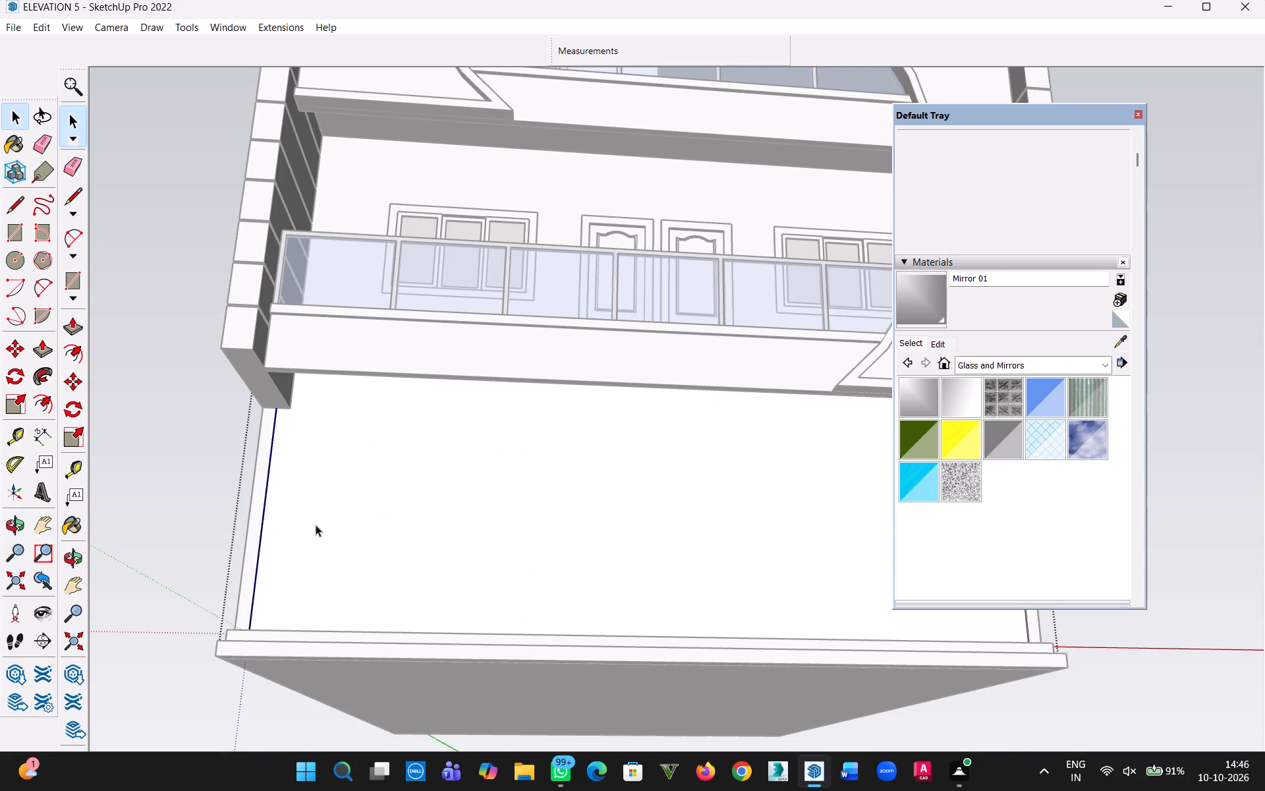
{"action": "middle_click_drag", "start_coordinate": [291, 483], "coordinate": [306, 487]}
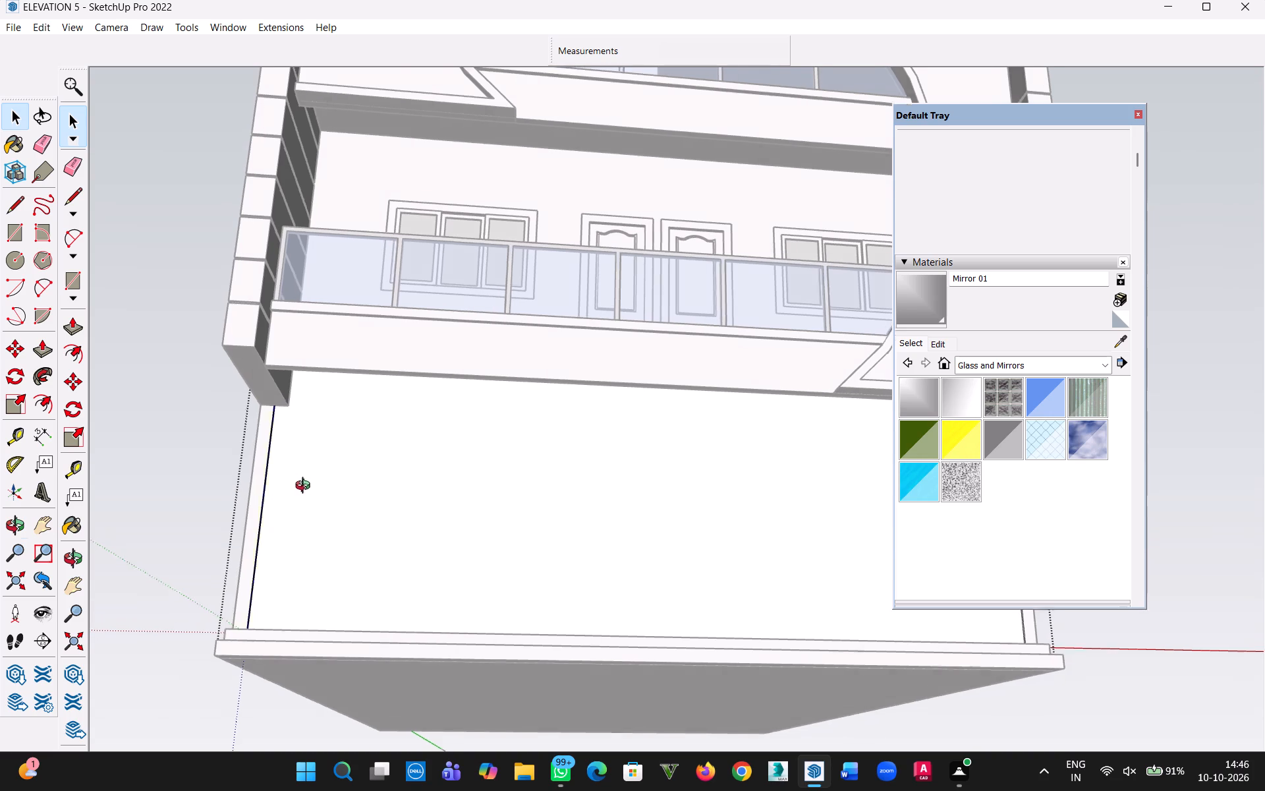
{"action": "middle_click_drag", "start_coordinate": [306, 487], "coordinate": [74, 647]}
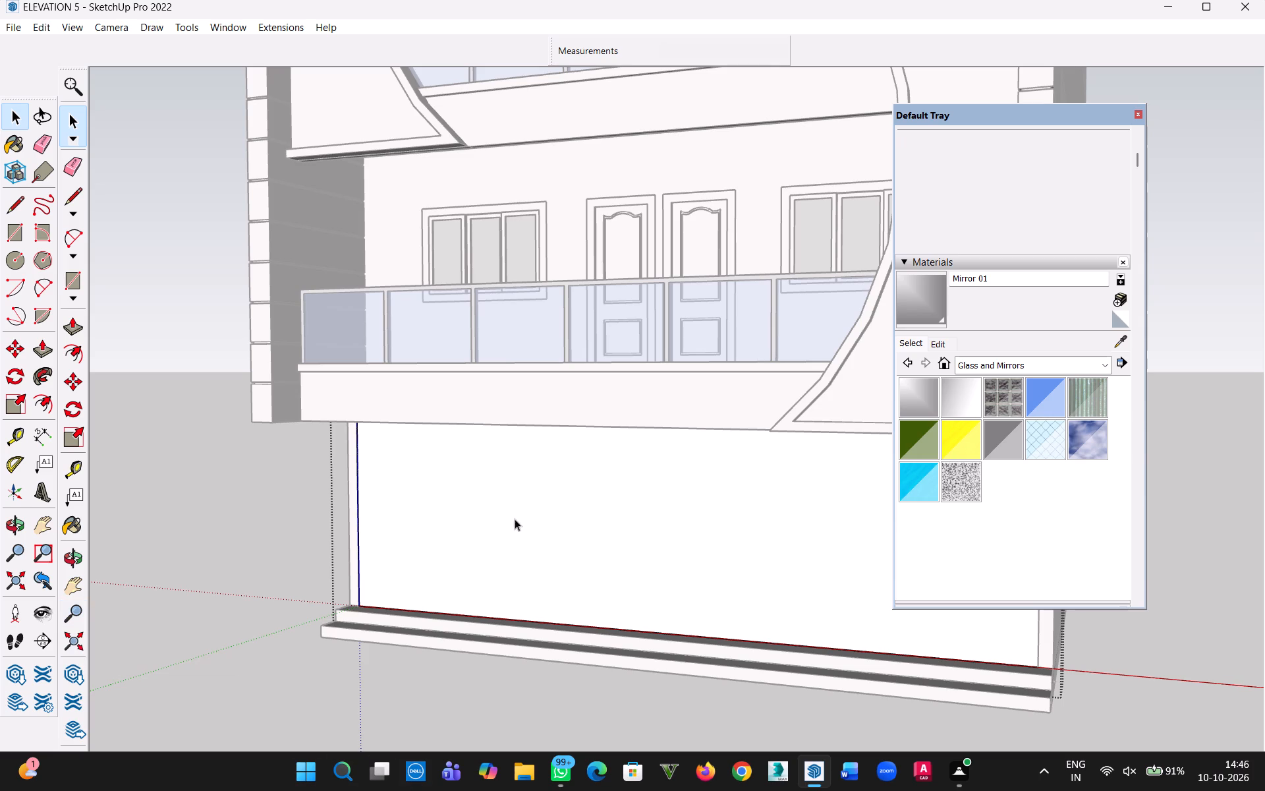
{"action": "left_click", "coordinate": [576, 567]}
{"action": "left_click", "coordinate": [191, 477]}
Open the lowest storey's front wall for editing and draw an 8' 6" vertical line from the right-hand column's bottom inner corner to the wall base.
{"action": "middle_click_drag", "start_coordinate": [458, 590], "coordinate": [735, 560]}
{"action": "double_click", "coordinate": [710, 554]}
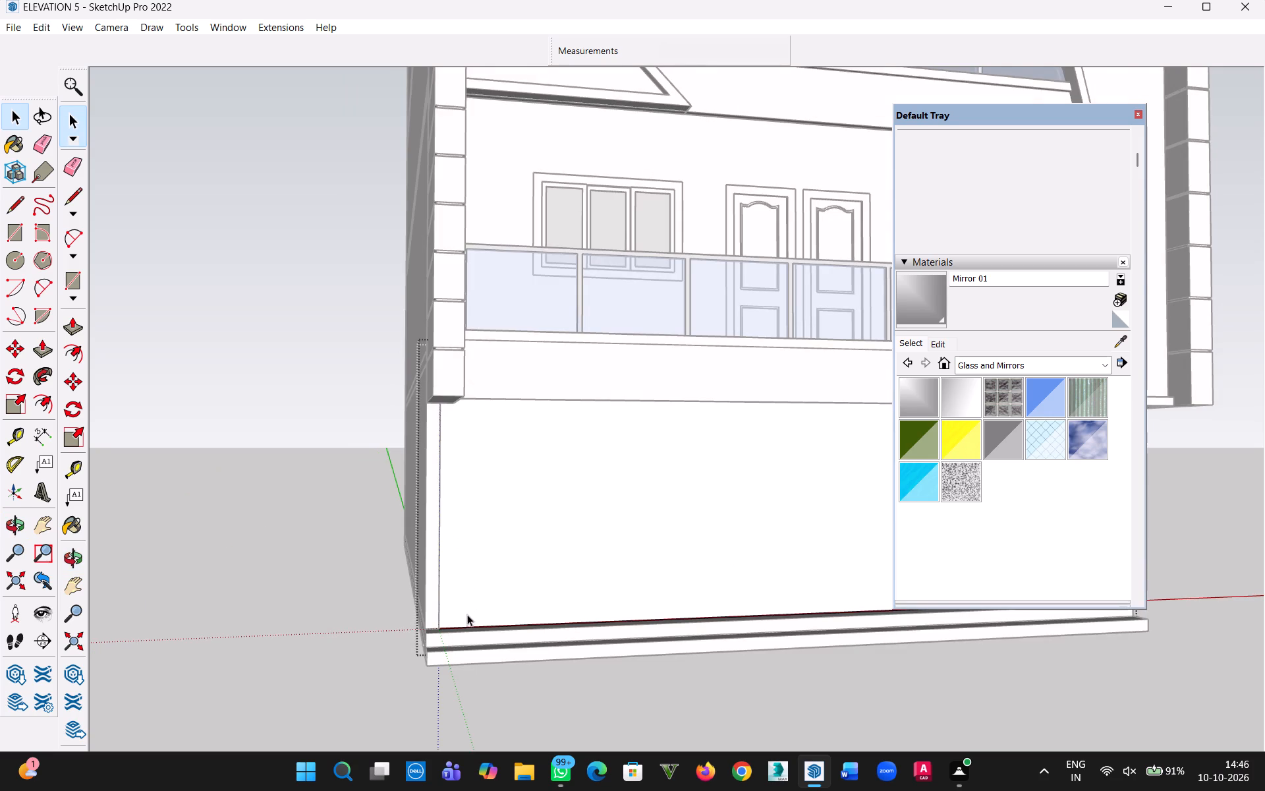
{"action": "scroll", "coordinate": [557, 561], "scroll_direction": "down", "scroll_amount": 3}
{"action": "middle_click_drag", "start_coordinate": [740, 528], "coordinate": [692, 552]}
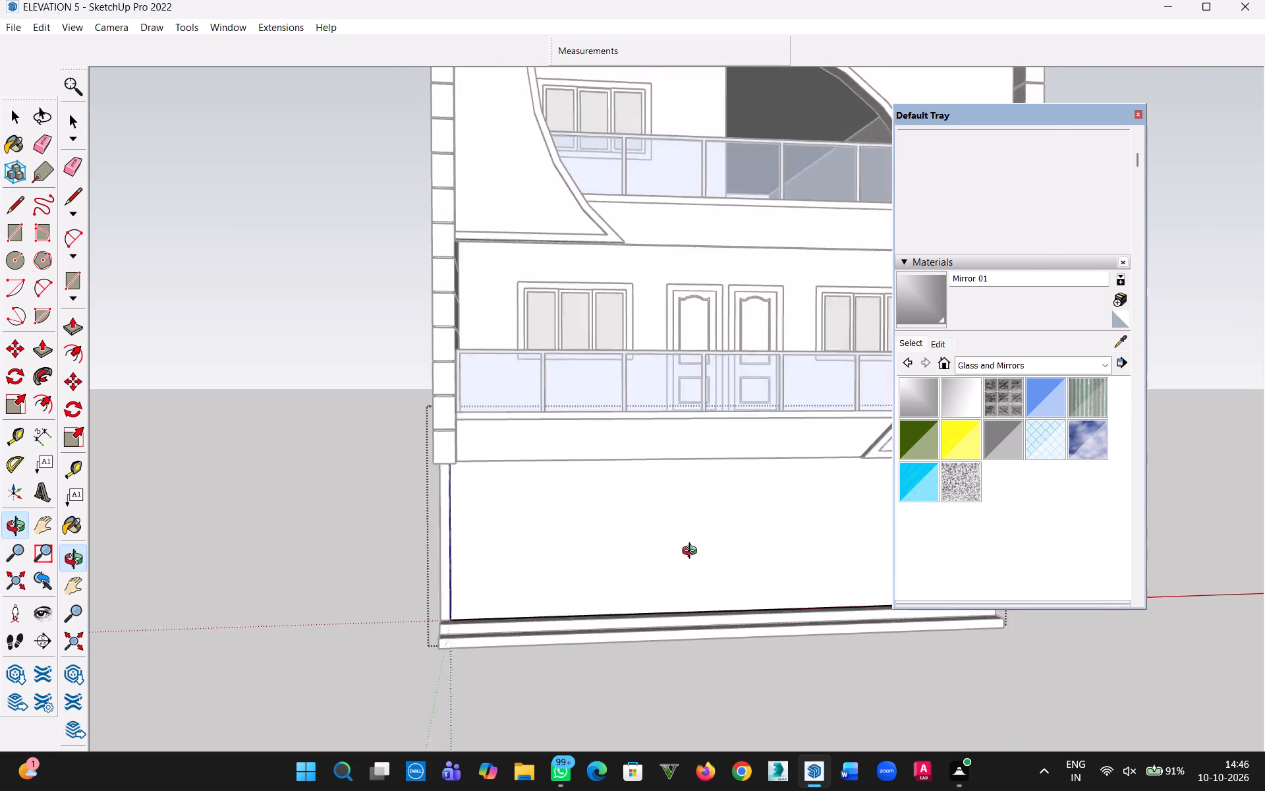
{"action": "middle_click_drag", "start_coordinate": [692, 552], "coordinate": [539, 598]}
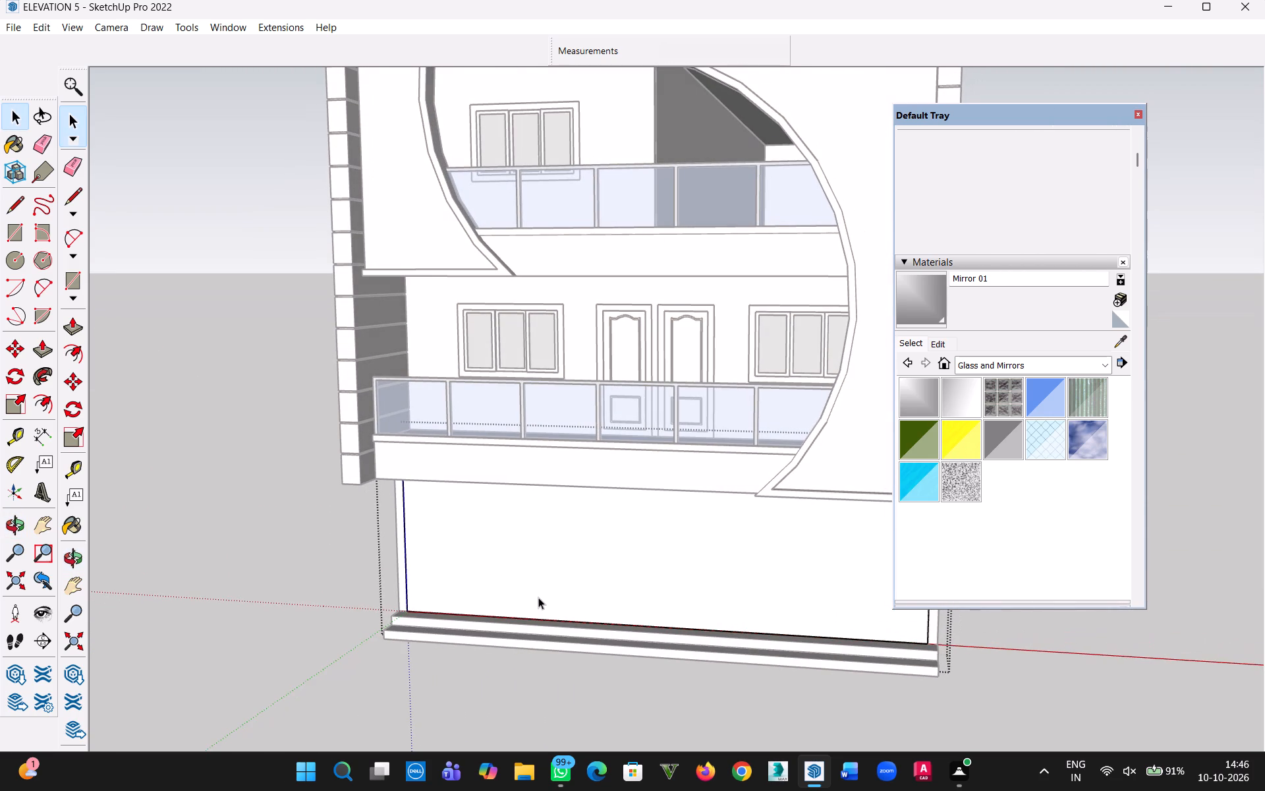
{"action": "scroll", "coordinate": [528, 587], "scroll_direction": "up", "scroll_amount": 5}
{"action": "middle_click_drag", "start_coordinate": [505, 638], "coordinate": [542, 529]}
{"action": "scroll", "coordinate": [564, 560], "scroll_direction": "down", "scroll_amount": 5}
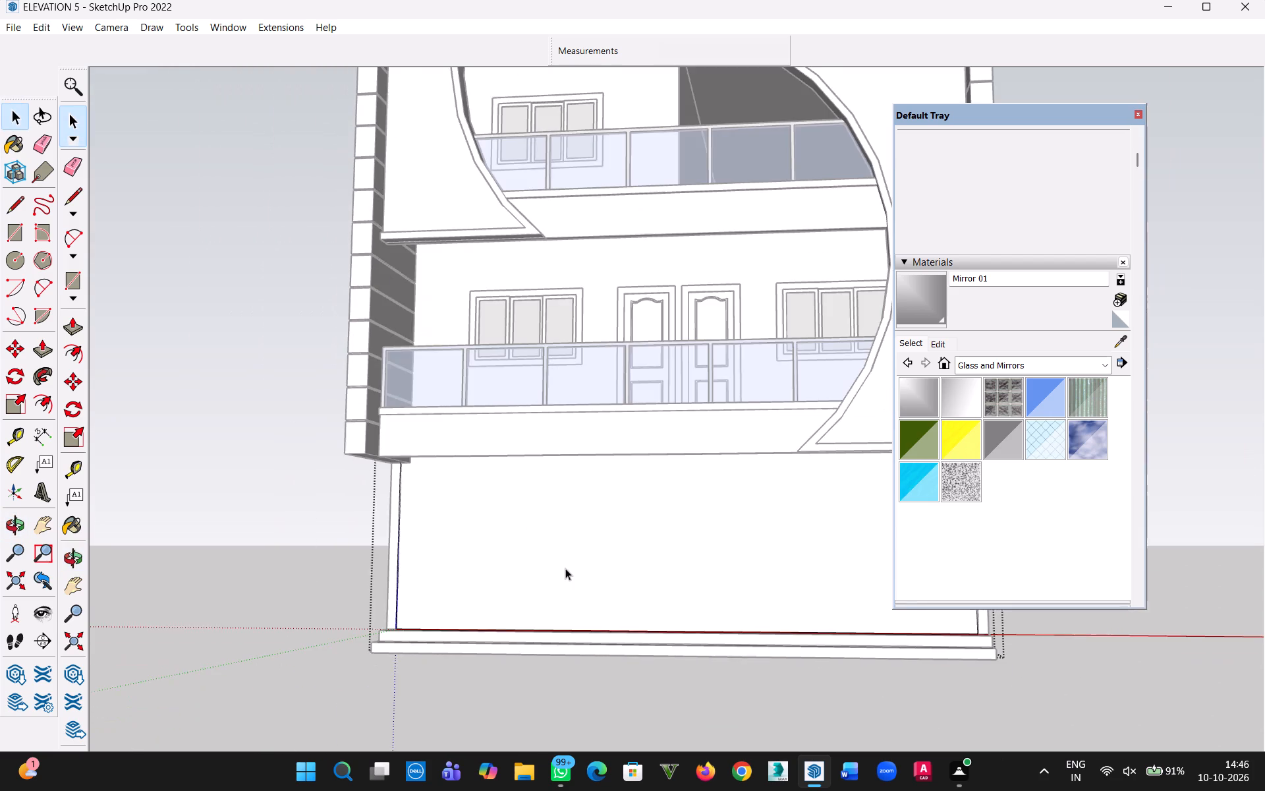
{"action": "key", "text": "h"}
{"action": "left_click_drag", "start_coordinate": [580, 568], "coordinate": [241, 570]}
{"action": "middle_click_drag", "start_coordinate": [246, 563], "coordinate": [413, 523]}
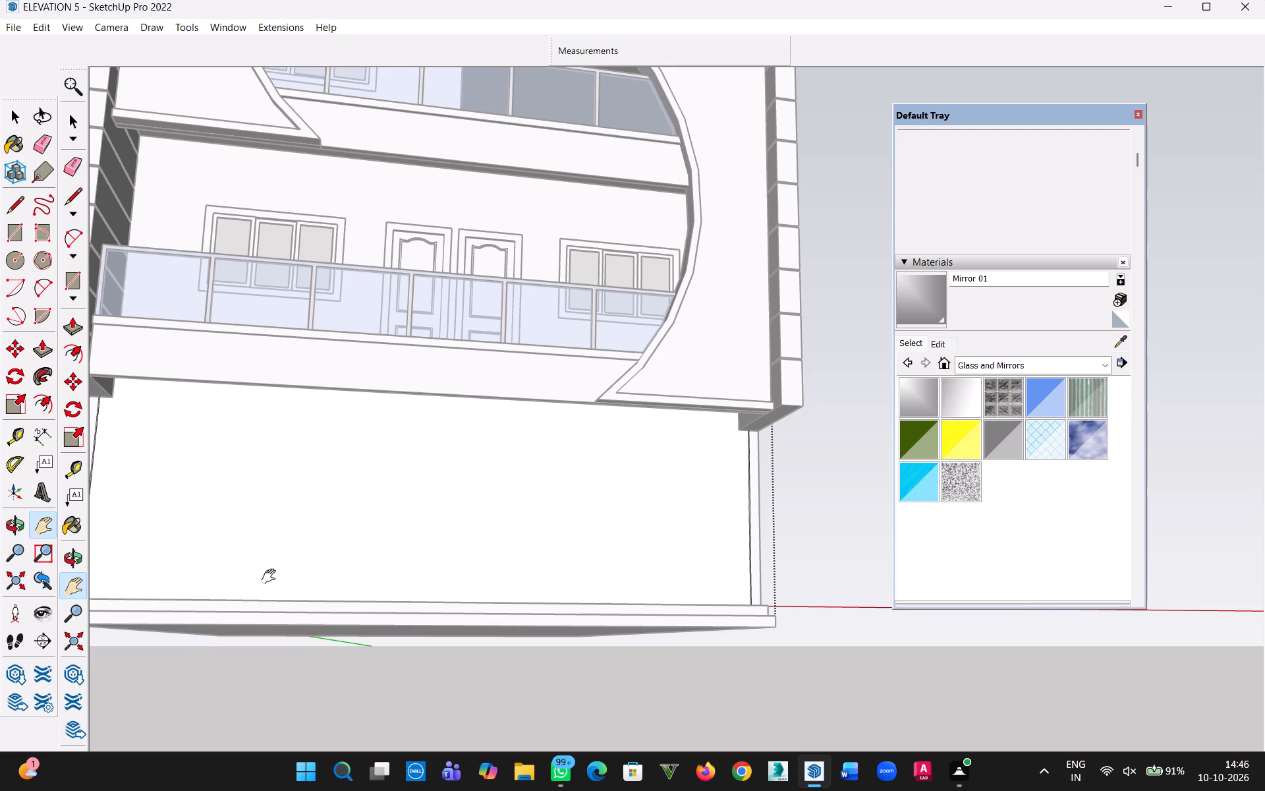
{"action": "middle_click_drag", "start_coordinate": [687, 524], "coordinate": [582, 518]}
{"action": "key", "text": "l"}
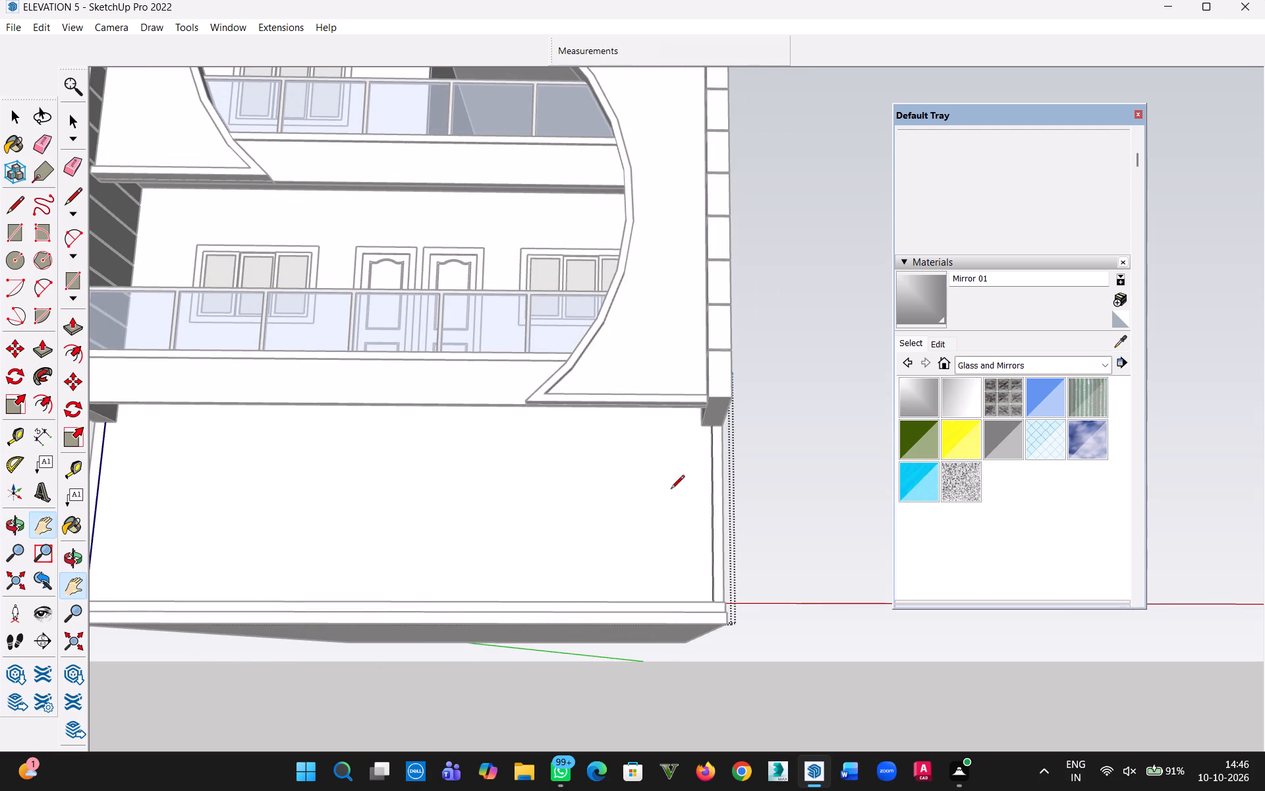
{"action": "left_click", "coordinate": [699, 425]}
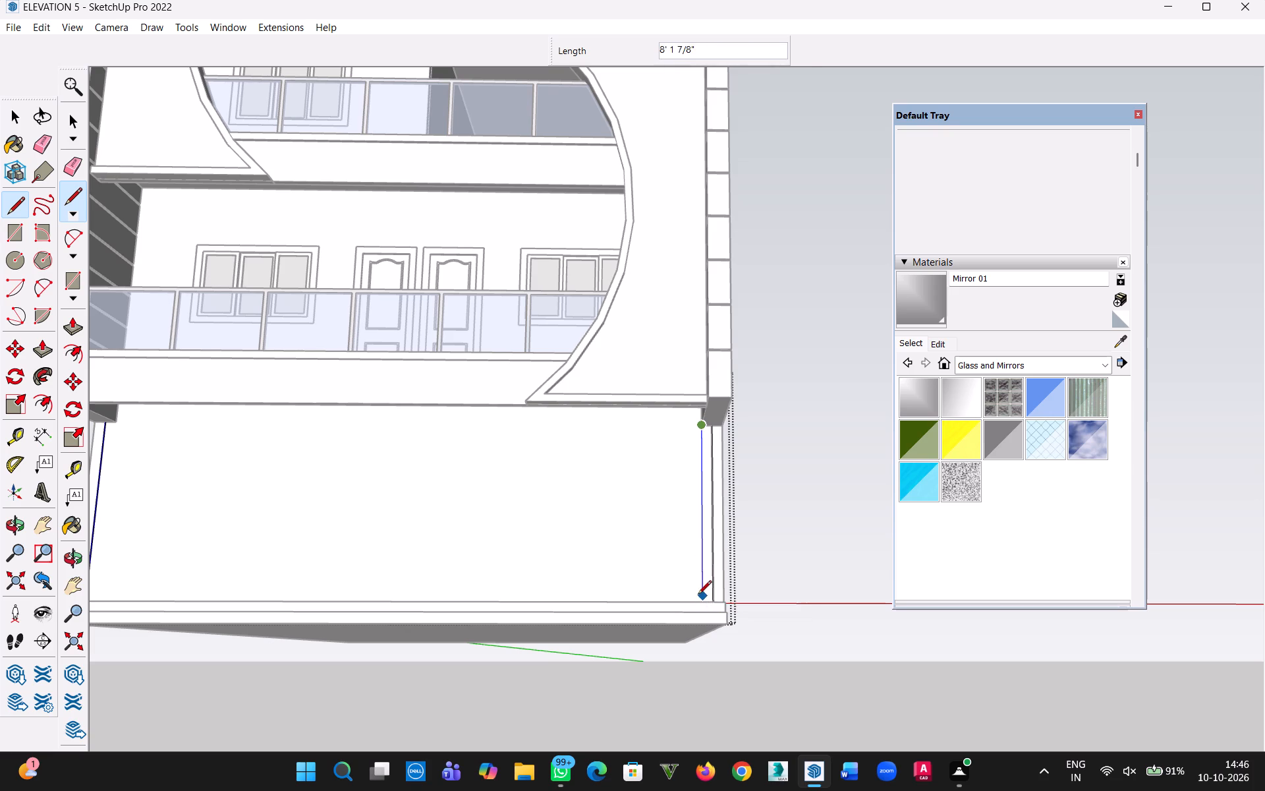
{"action": "scroll", "coordinate": [698, 595], "scroll_direction": "up", "scroll_amount": 8}
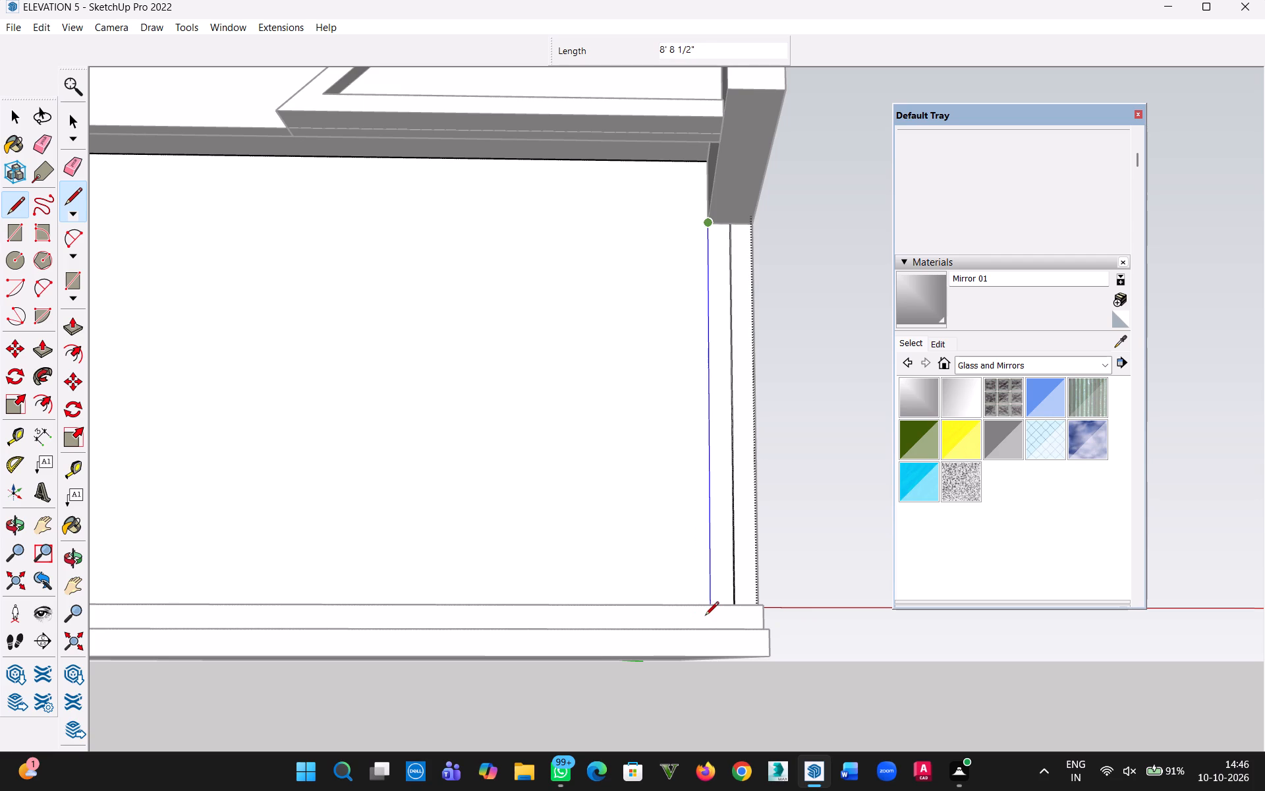
{"action": "middle_click_drag", "start_coordinate": [723, 583], "coordinate": [703, 758]}
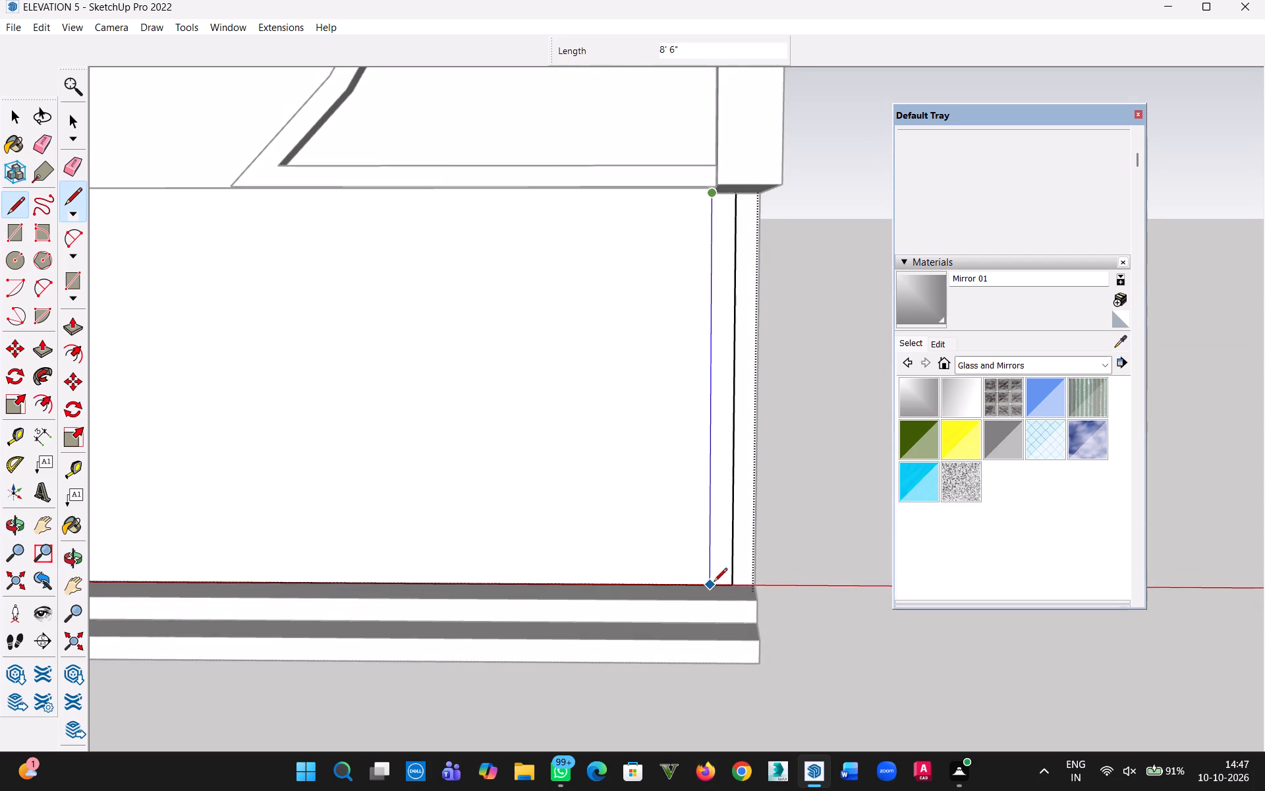
{"action": "left_click", "coordinate": [711, 587]}
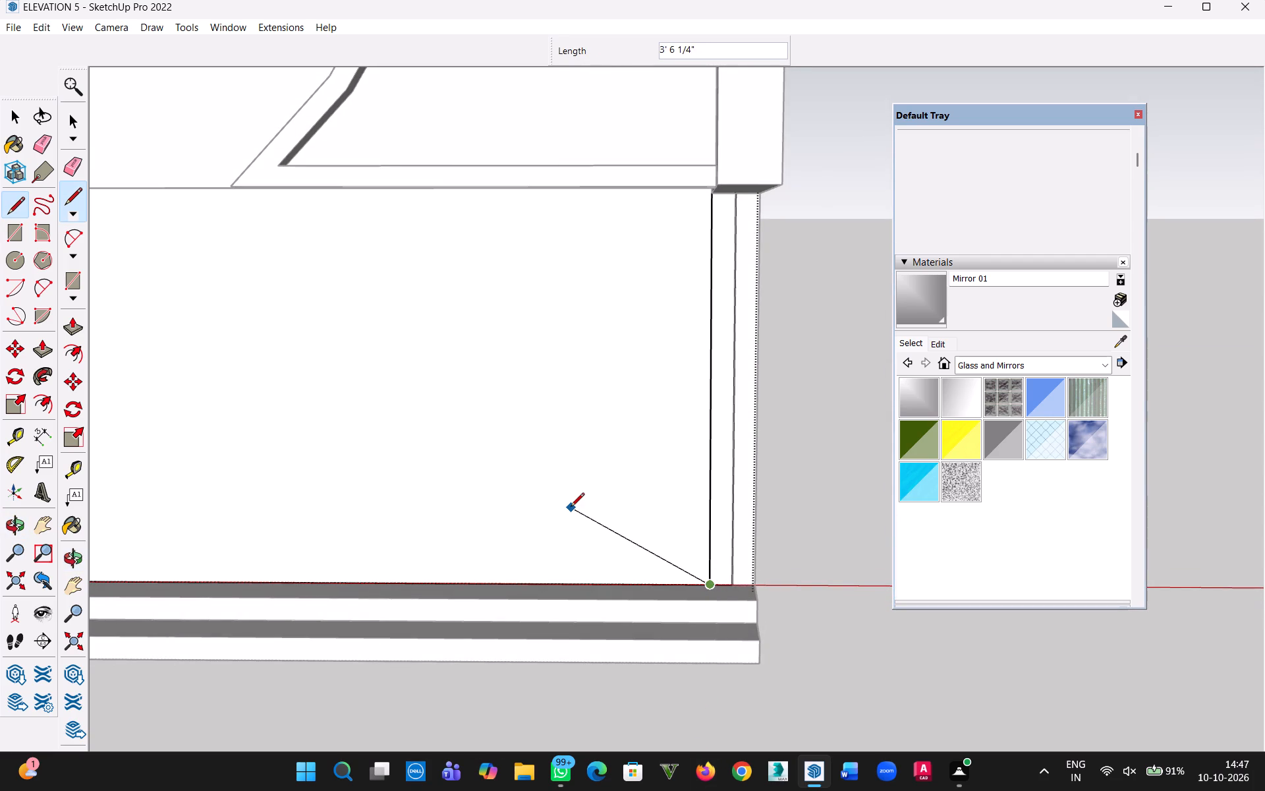
Draw a matching 8' 6" vertical line from the left-hand column's bottom inner corner down to the wall's base edge.
{"action": "key", "text": "h"}
{"action": "left_click_drag", "start_coordinate": [520, 503], "coordinate": [1009, 578]}
{"action": "left_click_drag", "start_coordinate": [335, 527], "coordinate": [992, 526]}
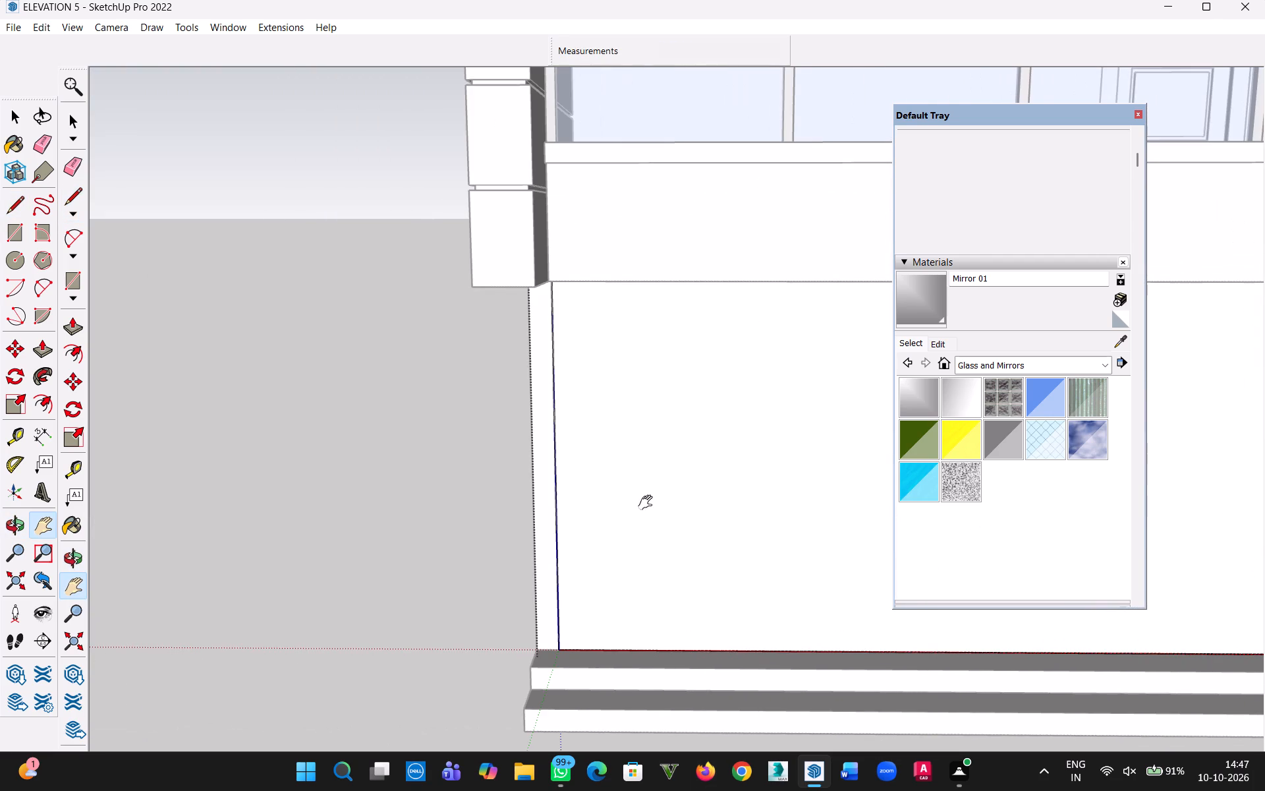
{"action": "middle_click_drag", "start_coordinate": [597, 474], "coordinate": [627, 311]}
{"action": "key", "text": "Escape"}
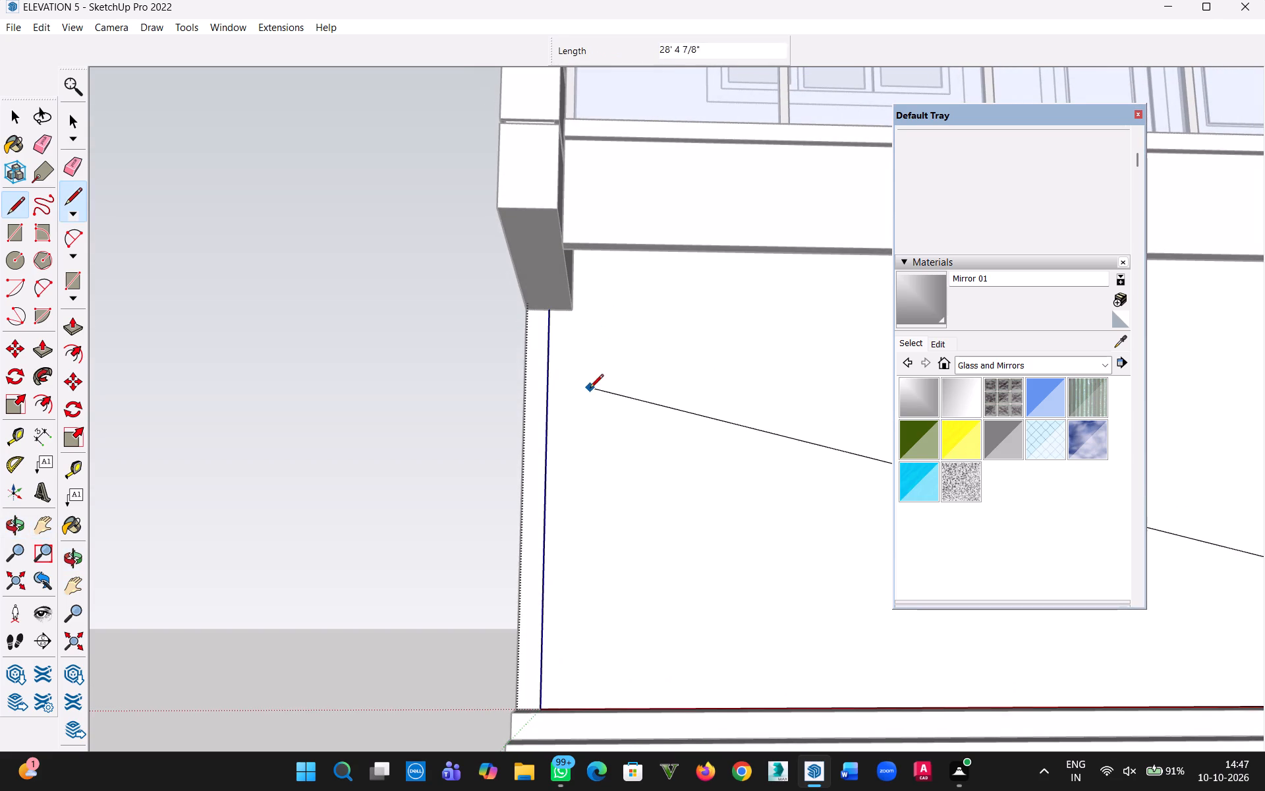
{"action": "key", "text": "l"}
{"action": "left_click", "coordinate": [571, 312]}
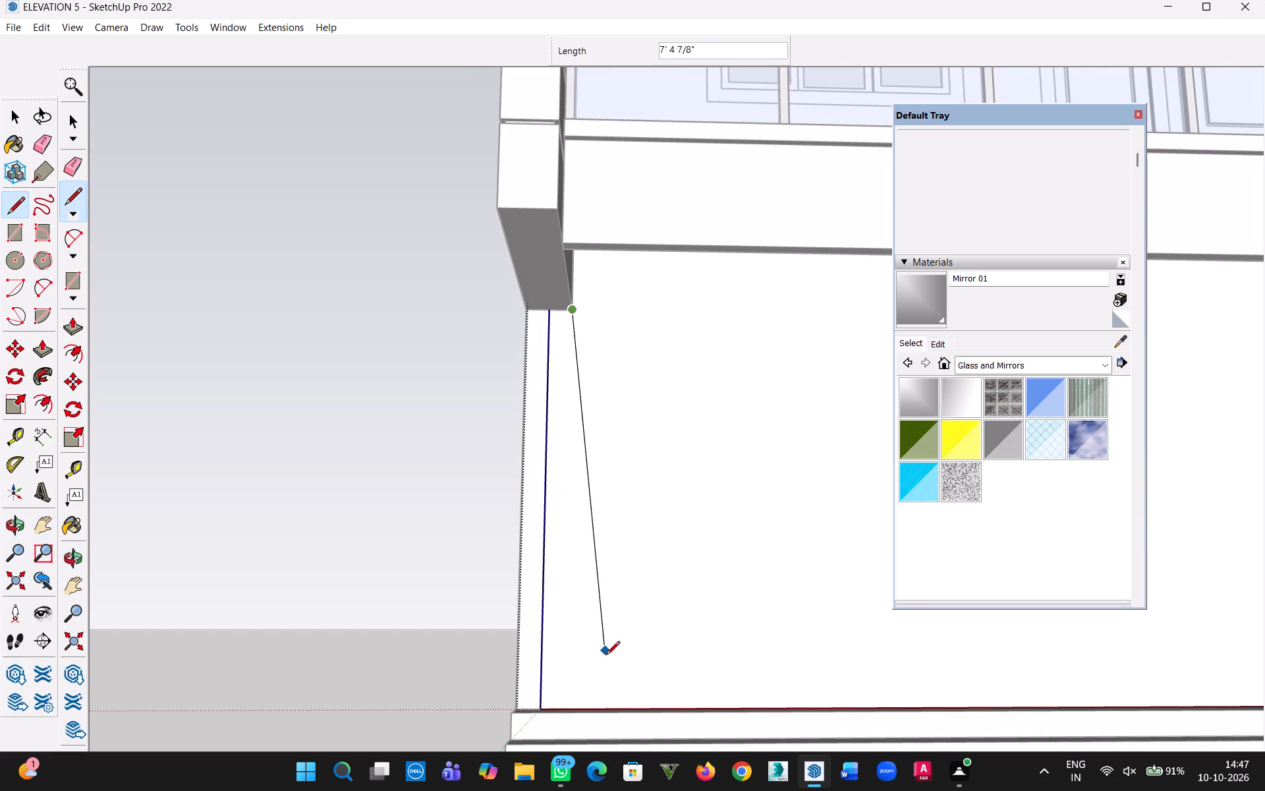
{"action": "middle_click_drag", "start_coordinate": [558, 676], "coordinate": [573, 790]}
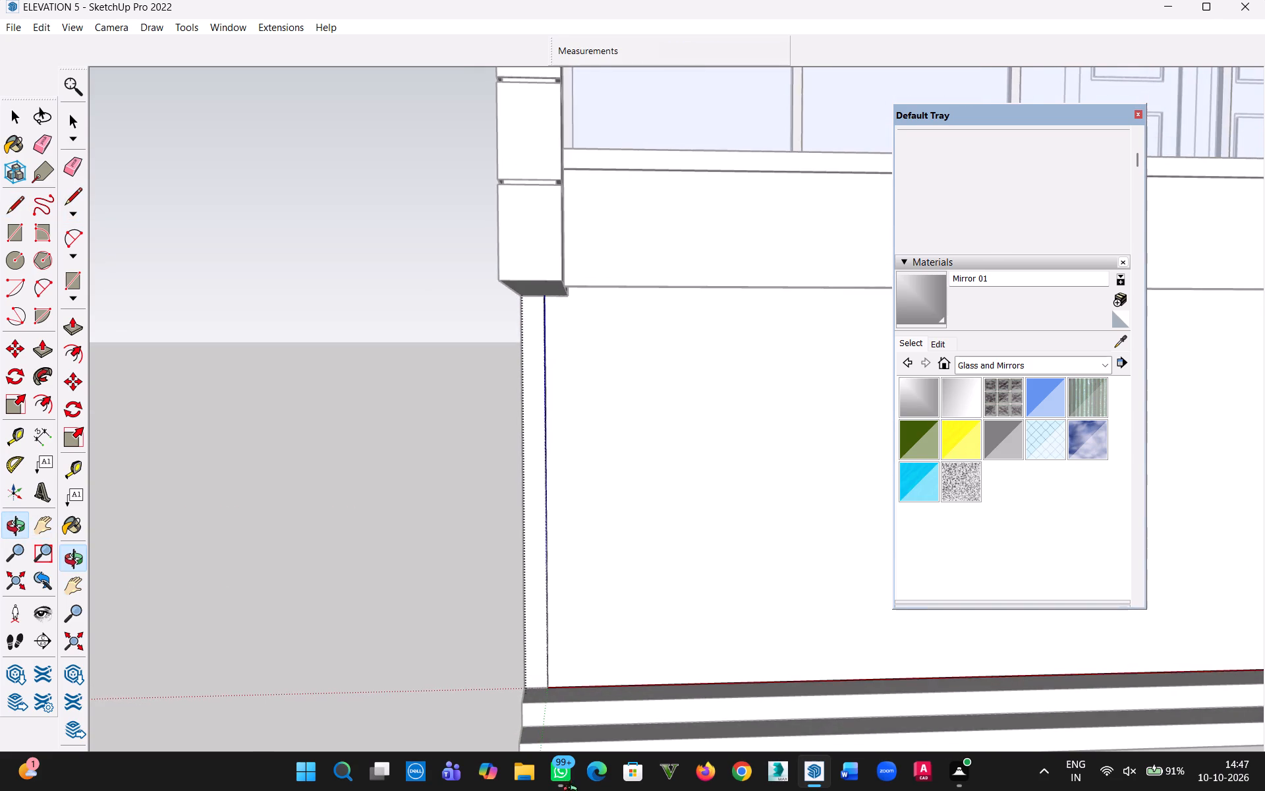
{"action": "middle_click_drag", "start_coordinate": [573, 790], "coordinate": [571, 790]}
{"action": "middle_click_drag", "start_coordinate": [600, 644], "coordinate": [586, 741]}
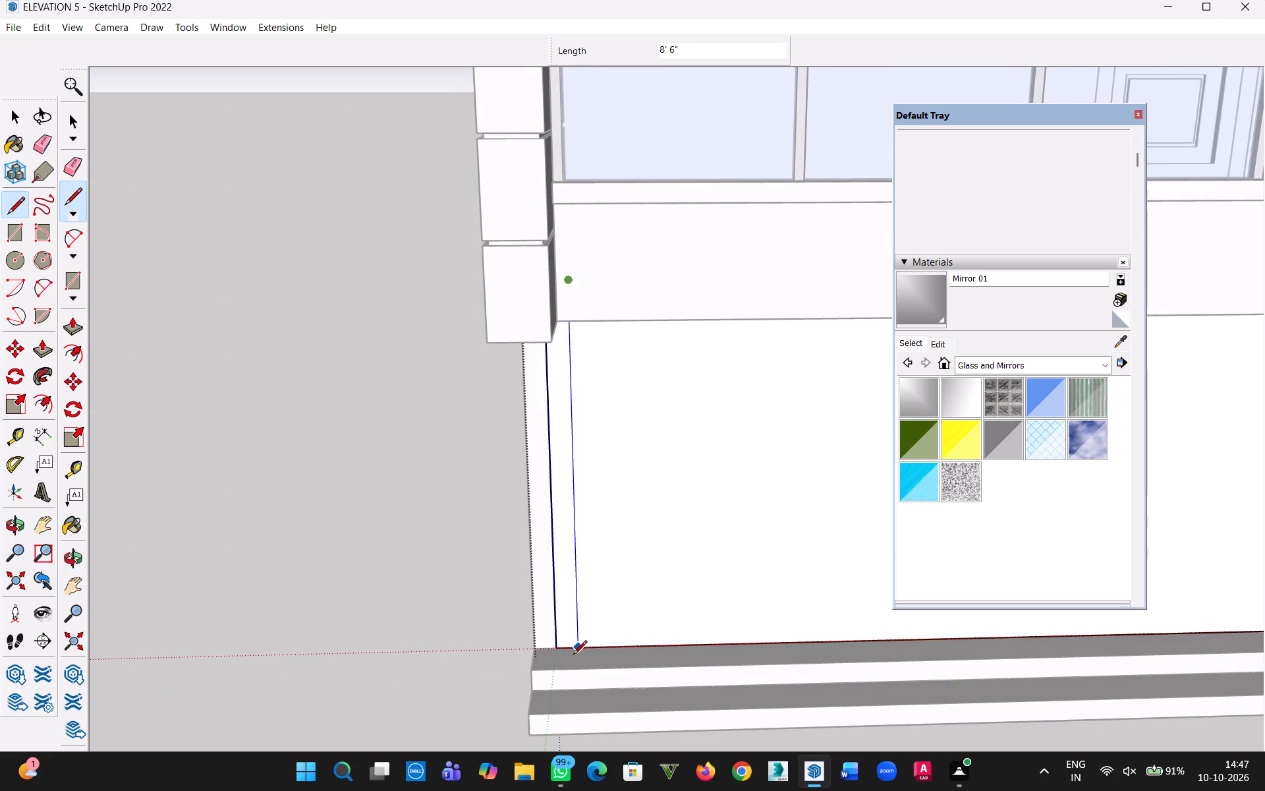
{"action": "left_click", "coordinate": [574, 655]}
{"action": "left_click", "coordinate": [15, 116]}
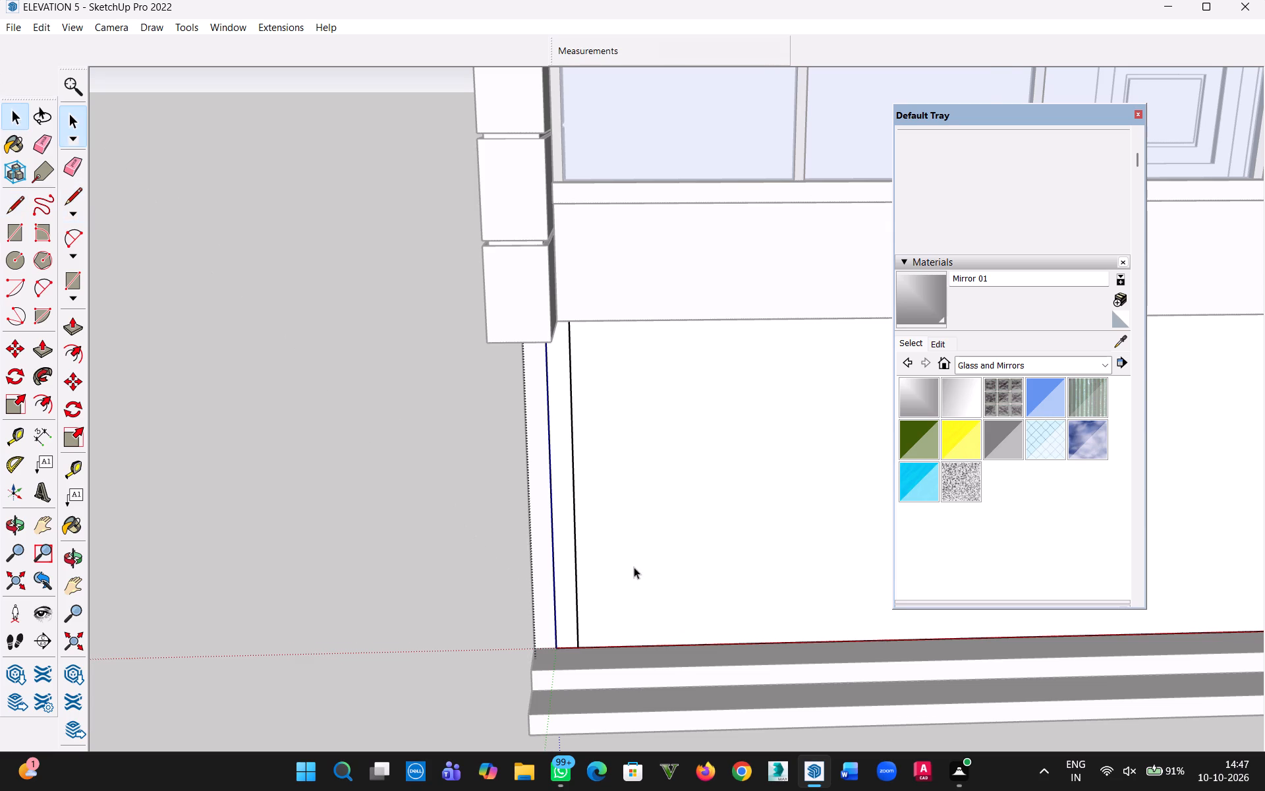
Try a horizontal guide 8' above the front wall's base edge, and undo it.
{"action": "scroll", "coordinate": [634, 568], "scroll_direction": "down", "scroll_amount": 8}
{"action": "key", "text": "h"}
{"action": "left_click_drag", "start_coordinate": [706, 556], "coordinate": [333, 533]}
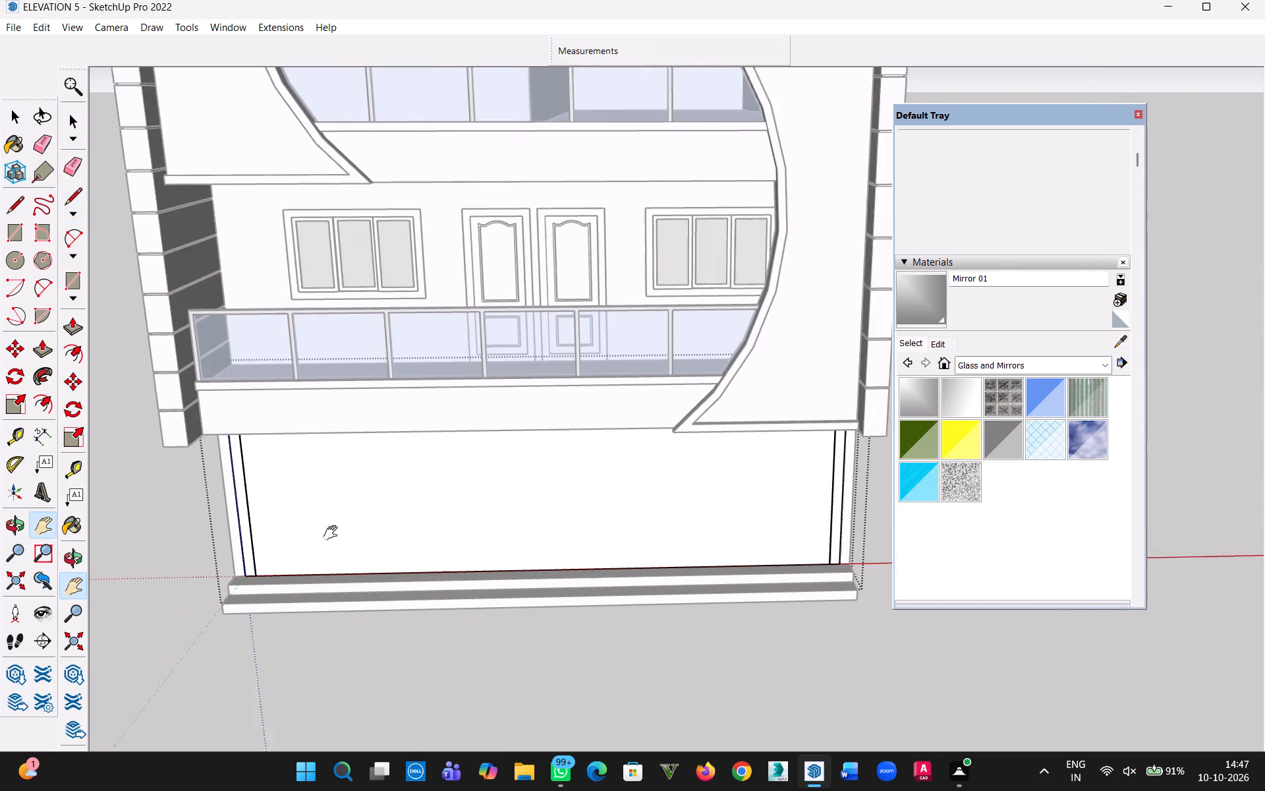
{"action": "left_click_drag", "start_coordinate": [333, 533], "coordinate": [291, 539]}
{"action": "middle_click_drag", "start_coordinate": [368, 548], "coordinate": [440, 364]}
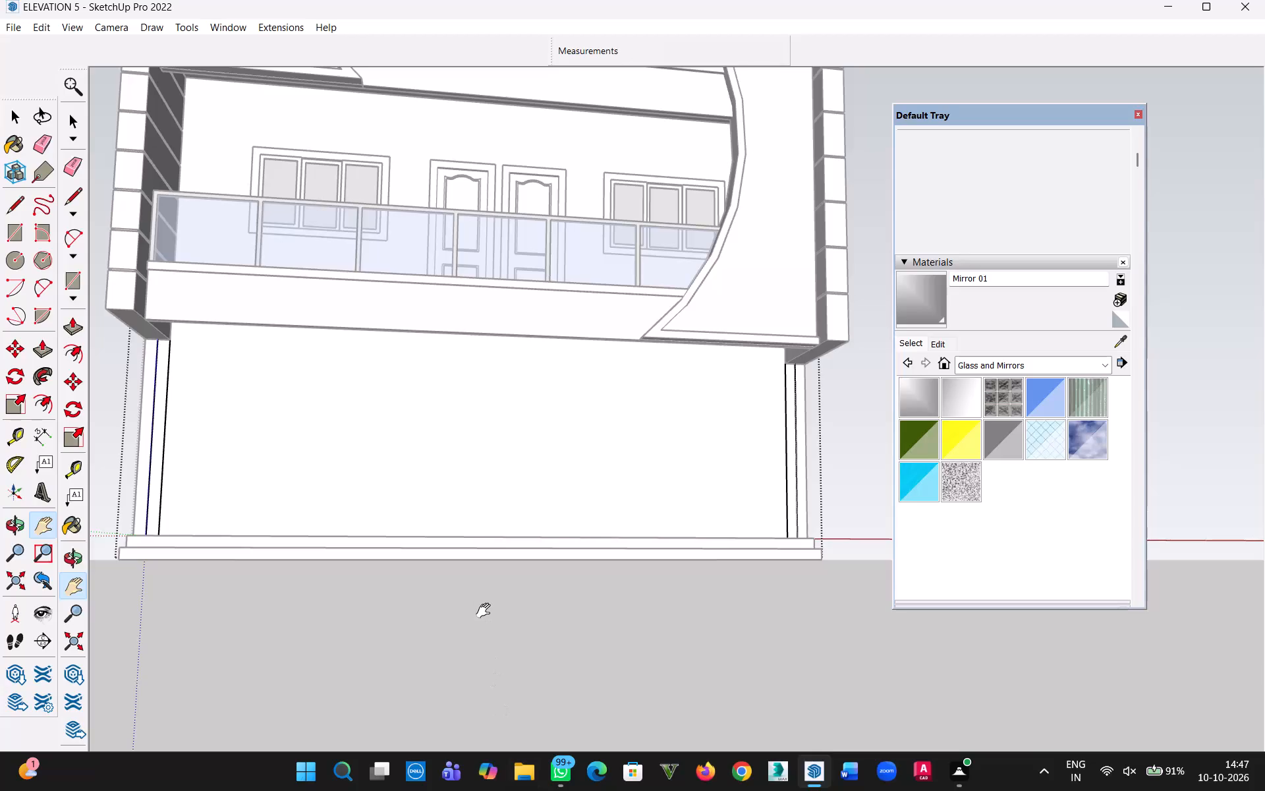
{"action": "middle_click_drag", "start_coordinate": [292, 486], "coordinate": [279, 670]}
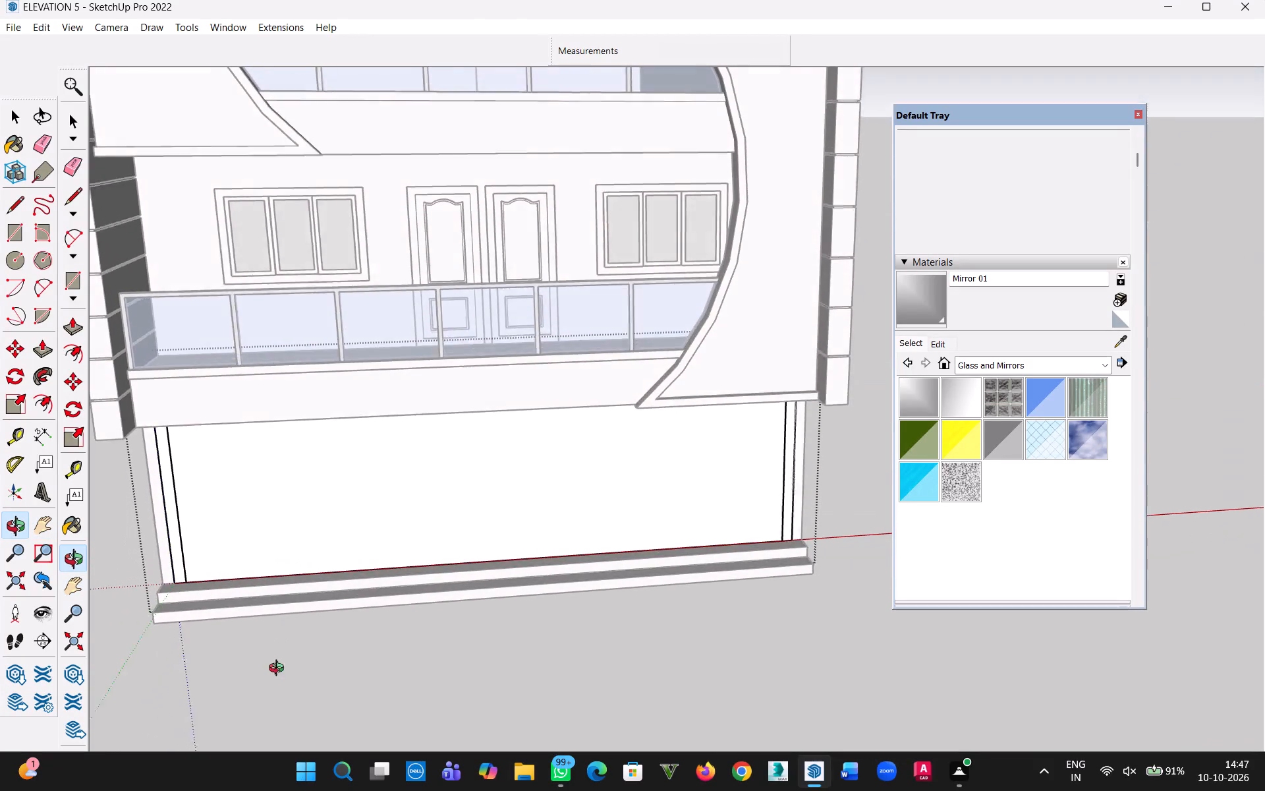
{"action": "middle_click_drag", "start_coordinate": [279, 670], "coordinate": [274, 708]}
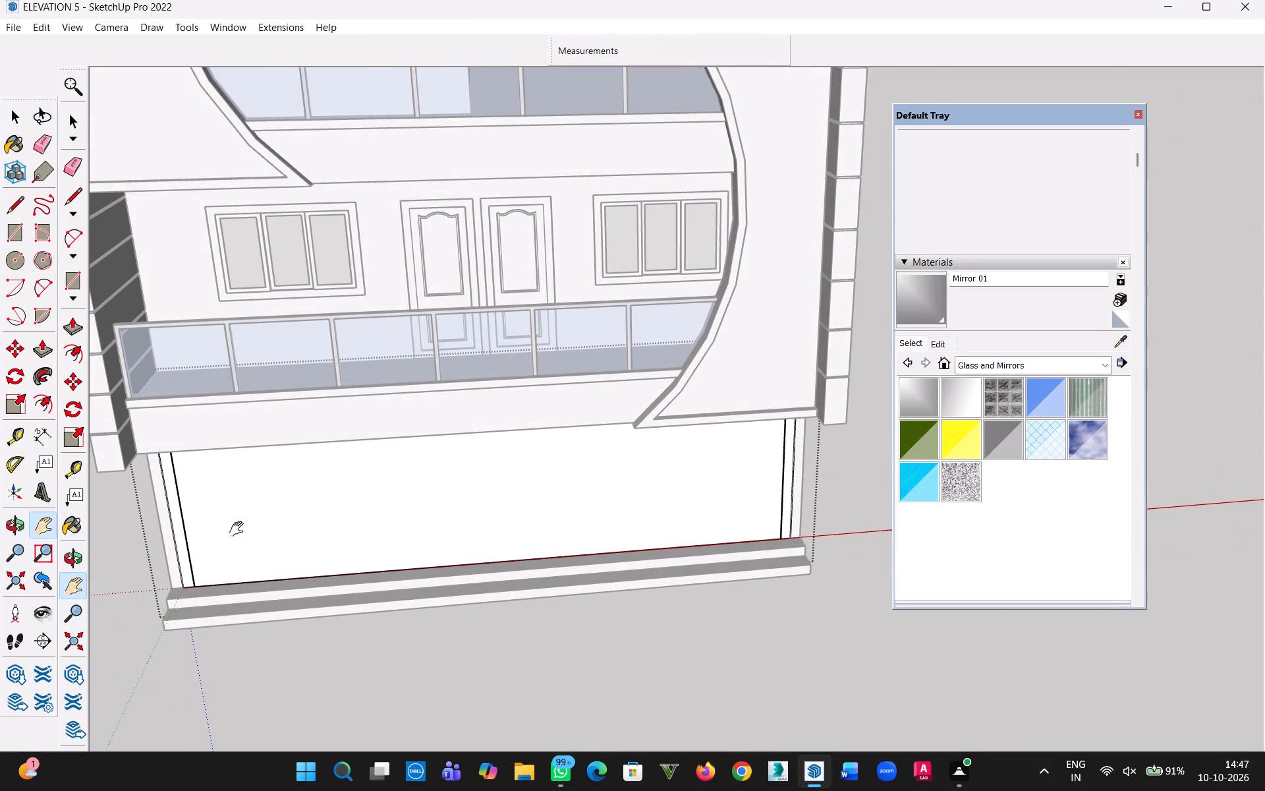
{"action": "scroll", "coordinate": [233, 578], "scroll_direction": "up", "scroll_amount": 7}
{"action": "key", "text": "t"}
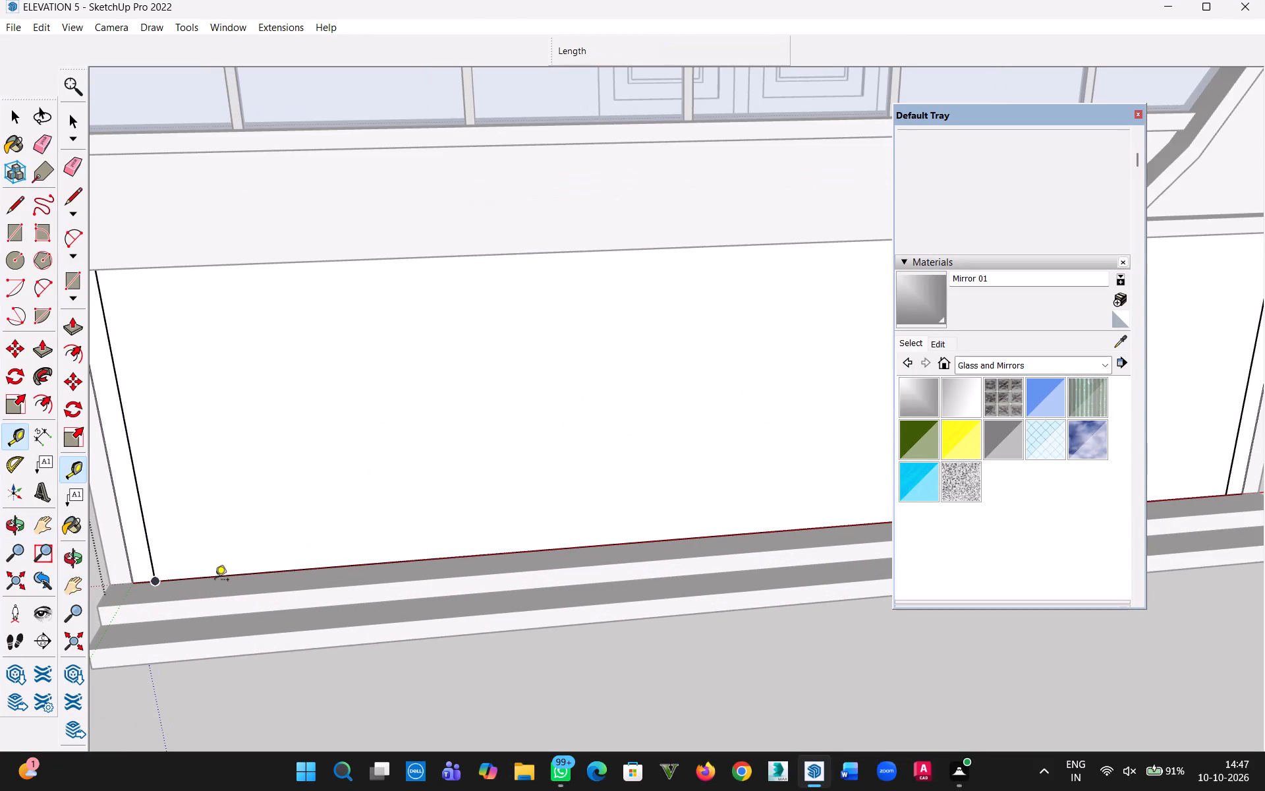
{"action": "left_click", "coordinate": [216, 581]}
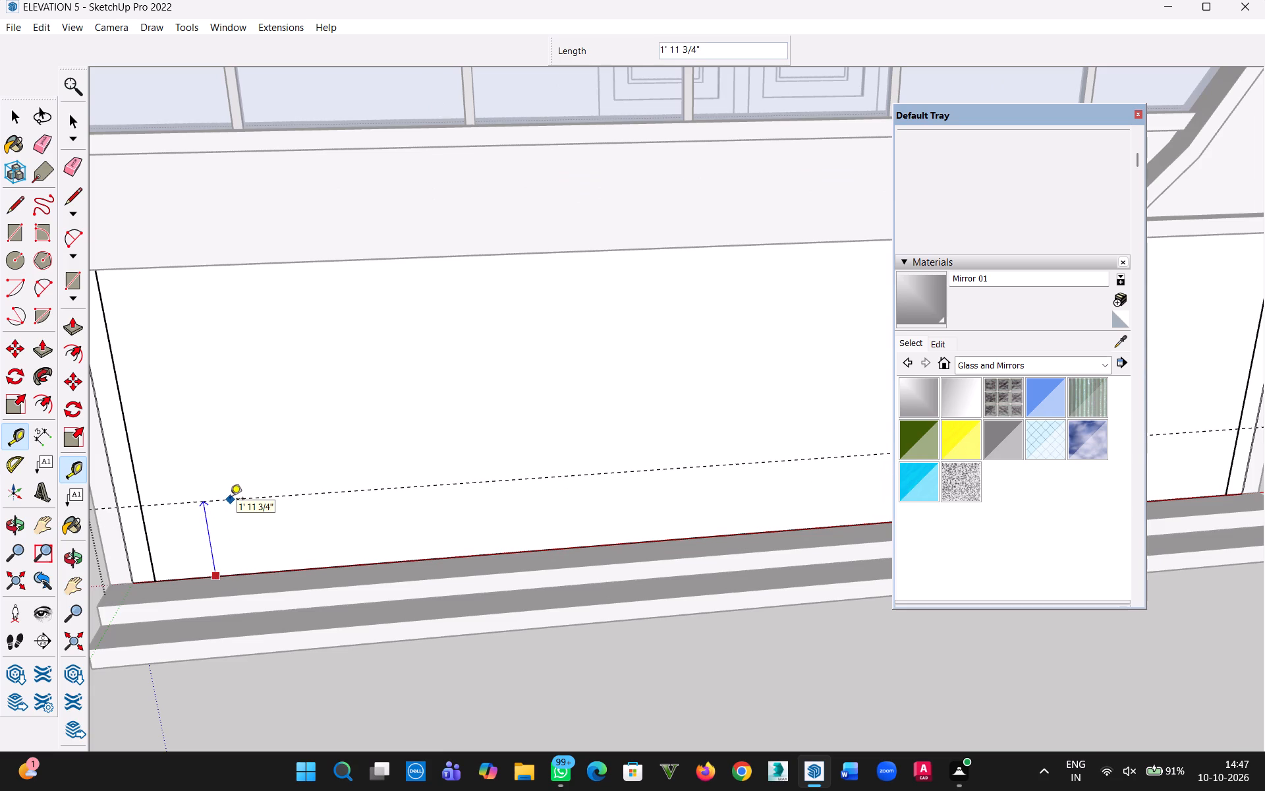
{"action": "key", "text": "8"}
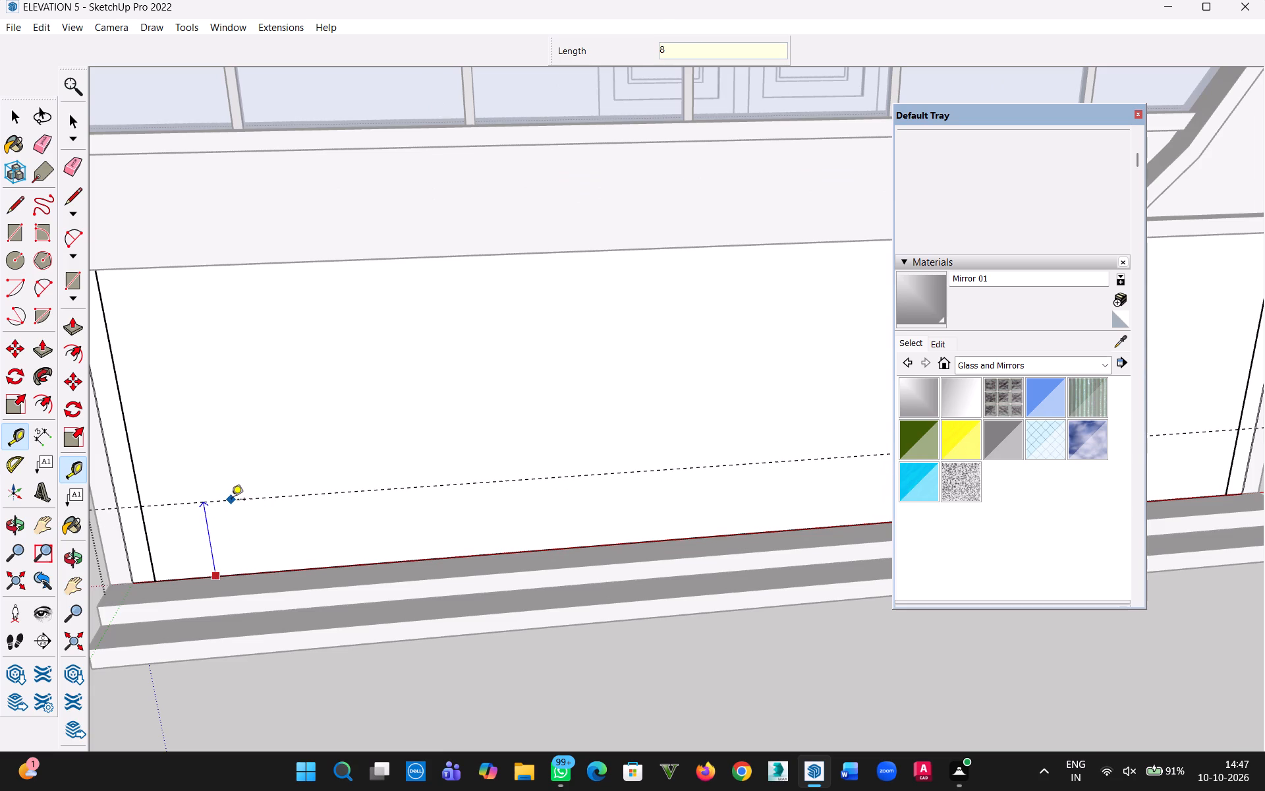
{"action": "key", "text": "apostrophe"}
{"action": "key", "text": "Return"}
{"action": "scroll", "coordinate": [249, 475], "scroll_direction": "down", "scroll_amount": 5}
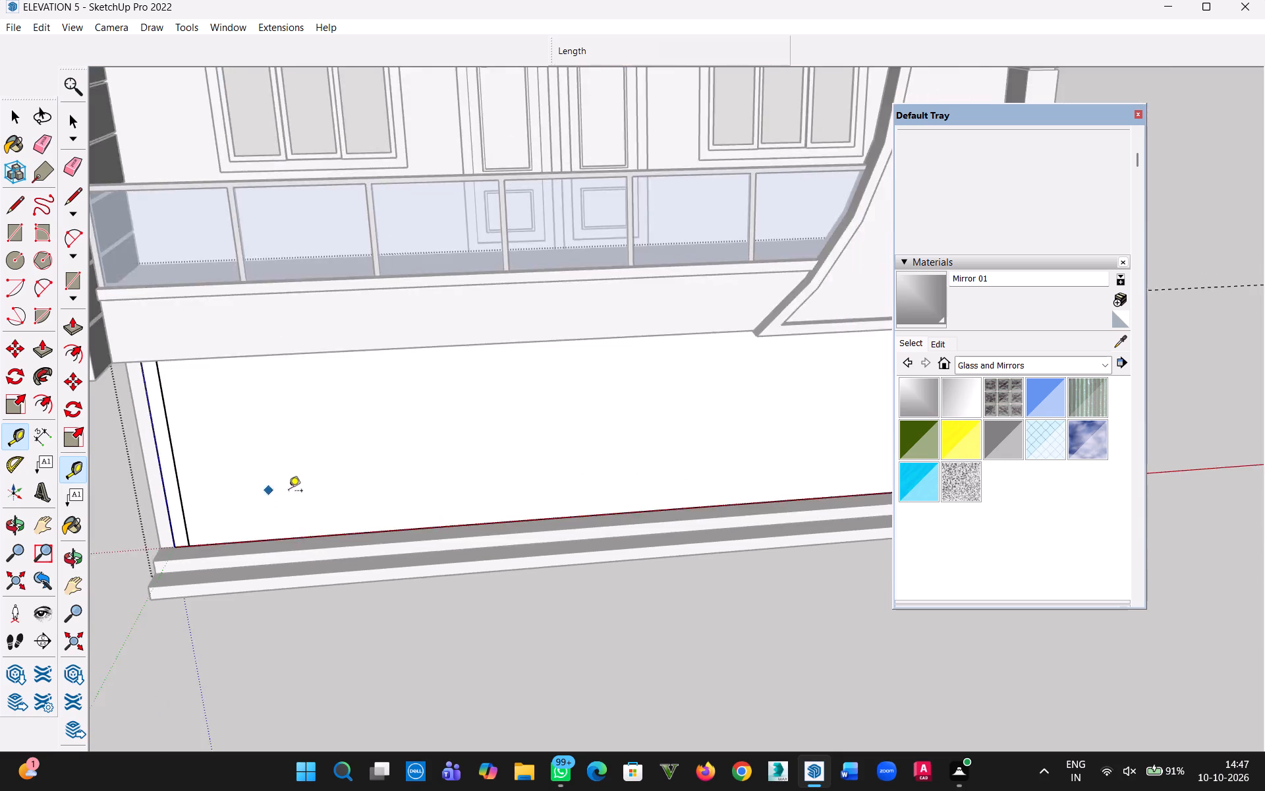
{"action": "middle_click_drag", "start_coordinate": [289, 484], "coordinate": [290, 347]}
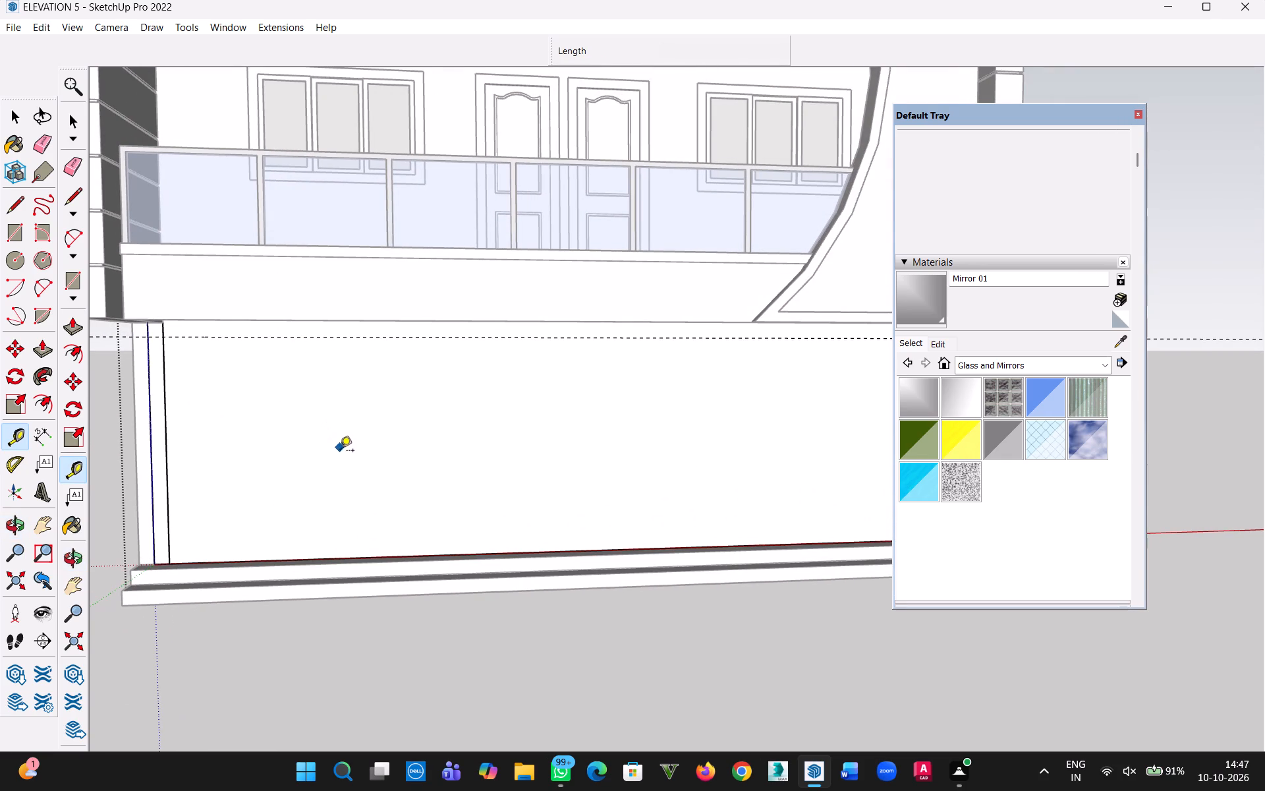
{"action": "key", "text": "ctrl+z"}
Place a horizontal guide 7' above the front wall's base edge.
{"action": "middle_click_drag", "start_coordinate": [249, 515], "coordinate": [245, 636]}
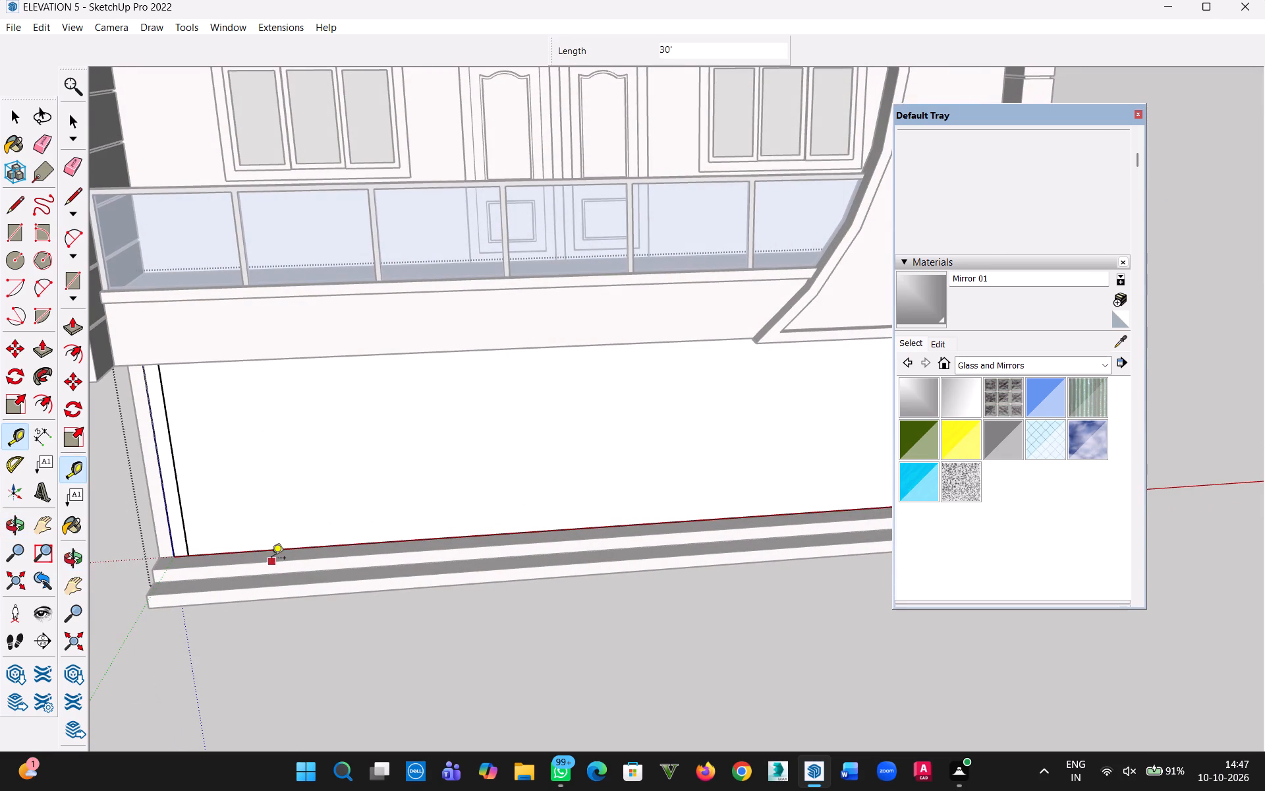
{"action": "left_click", "coordinate": [265, 550]}
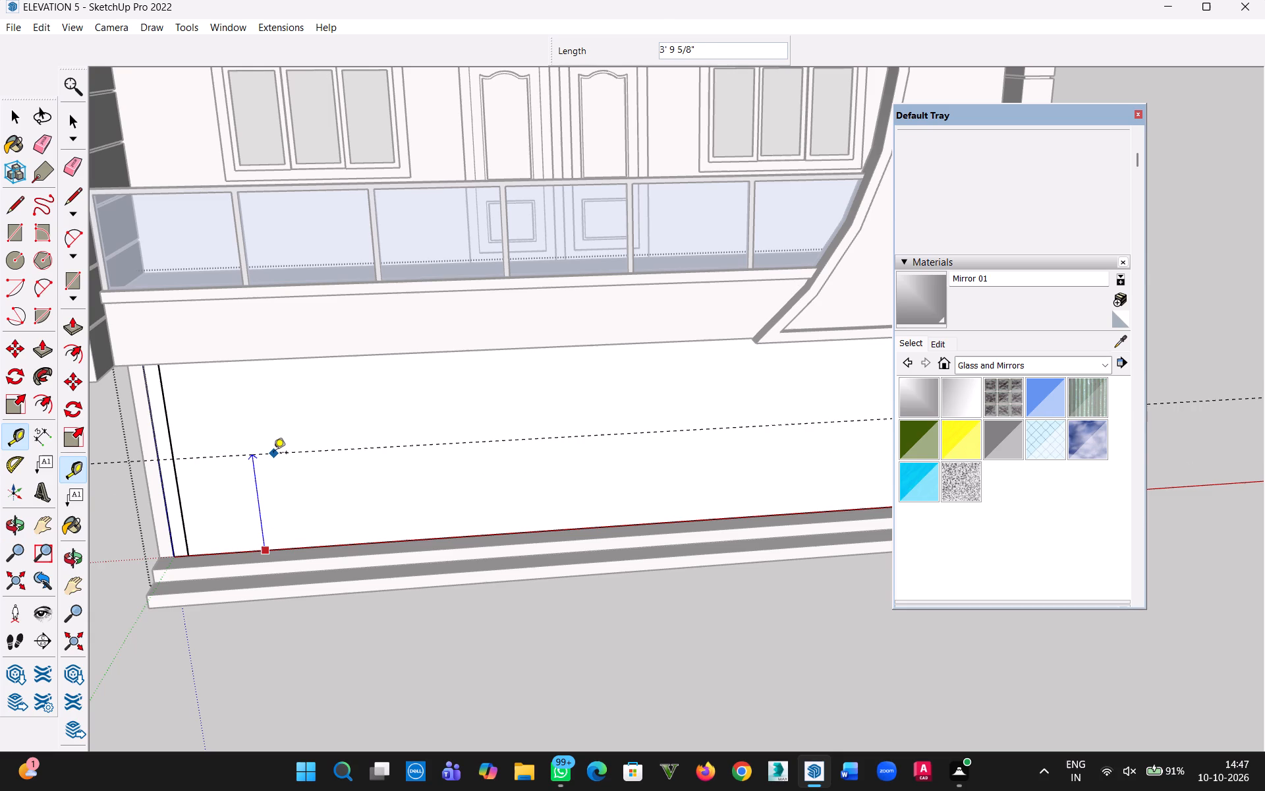
{"action": "type", "text": "7'"}
{"action": "key", "text": "Return"}
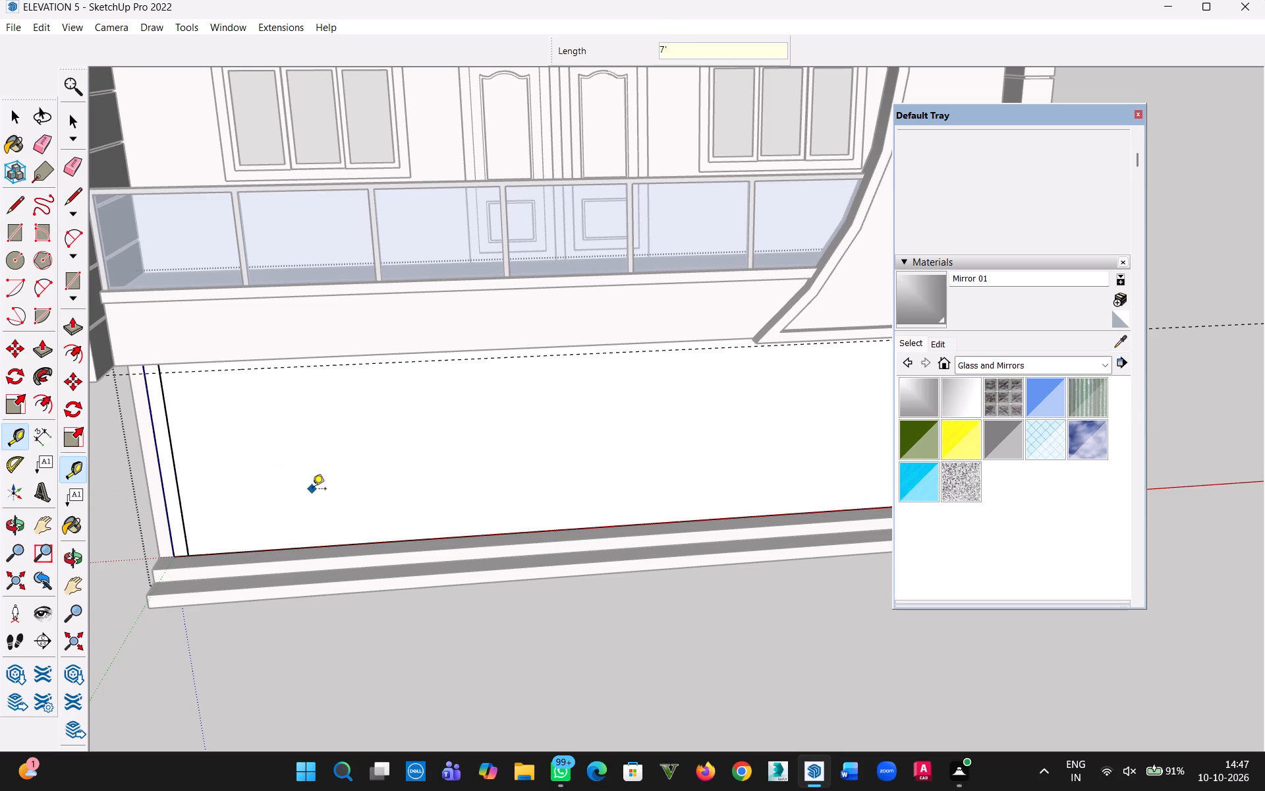
Place a vertical guide 6' inward from the line drawn below the left-hand column.
{"action": "left_click", "coordinate": [172, 434]}
{"action": "key", "text": "6"}
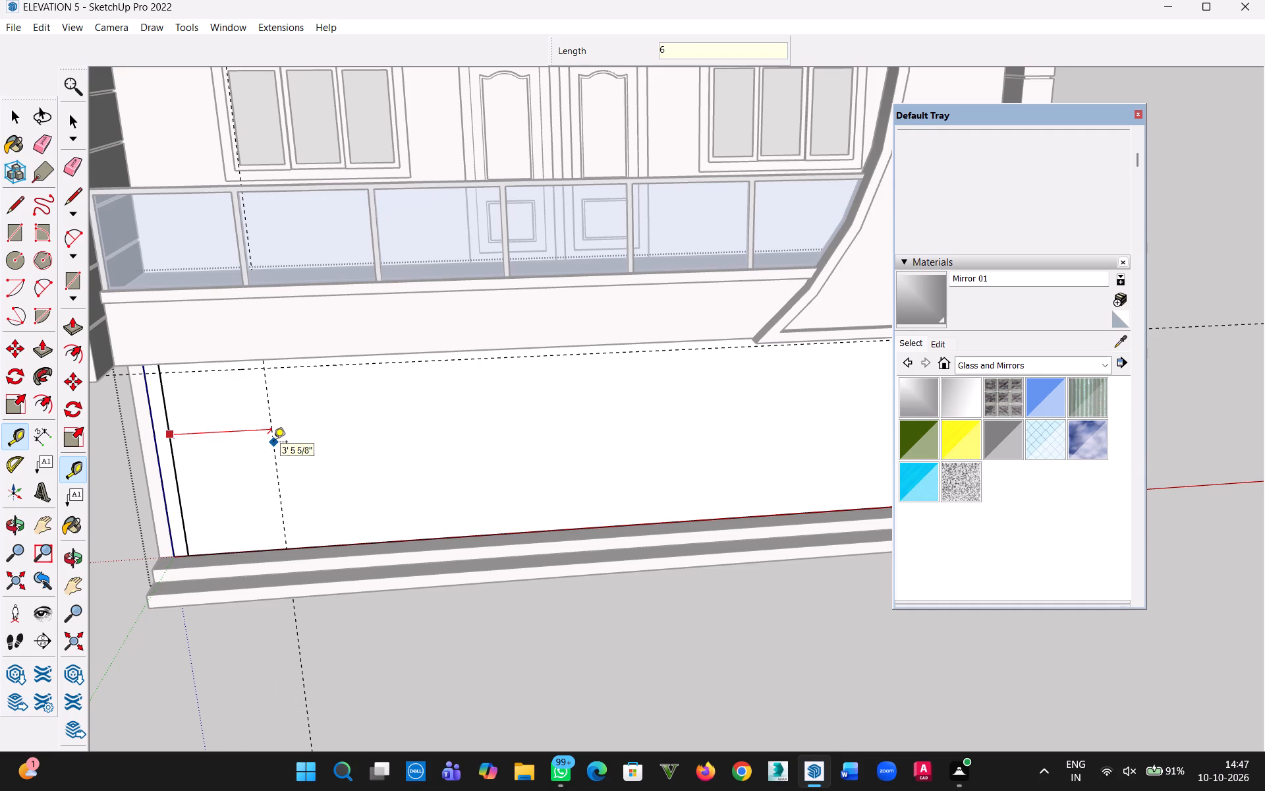
{"action": "key", "text": "apostrophe"}
{"action": "key", "text": "Return"}
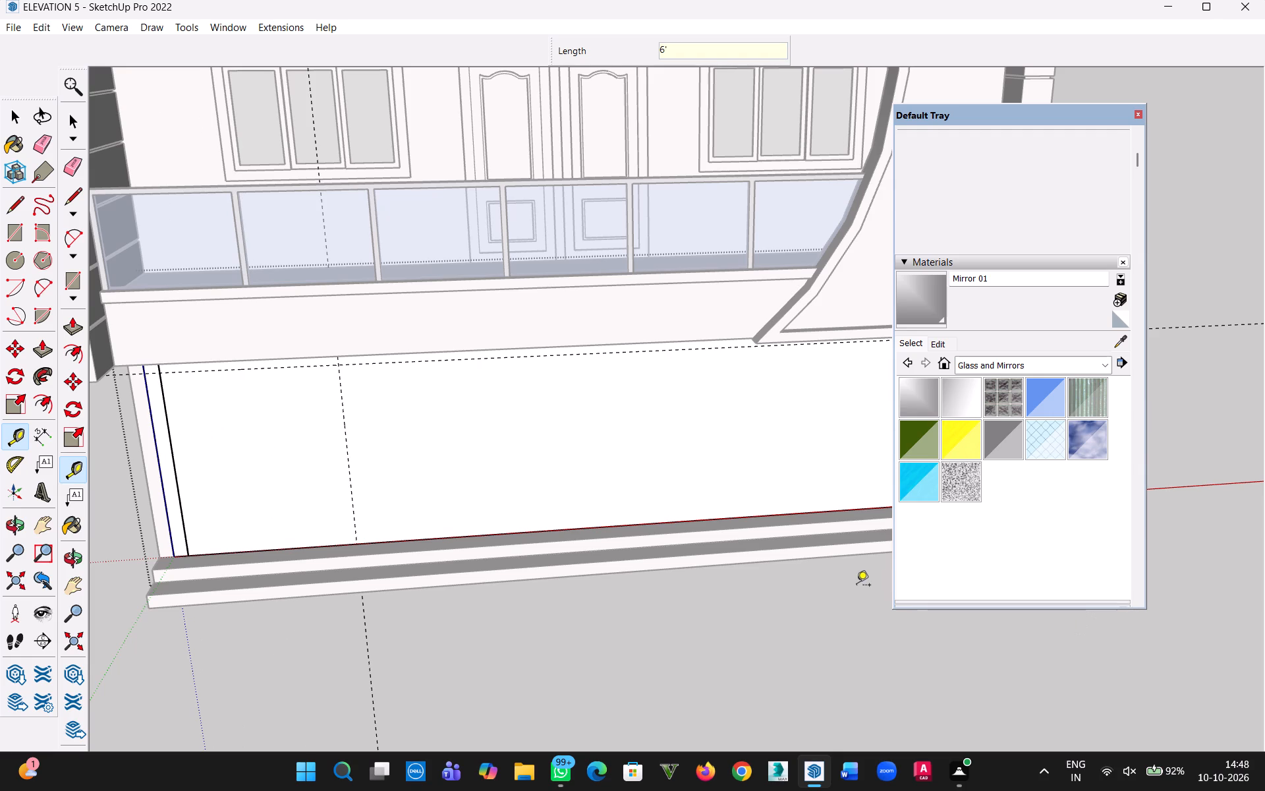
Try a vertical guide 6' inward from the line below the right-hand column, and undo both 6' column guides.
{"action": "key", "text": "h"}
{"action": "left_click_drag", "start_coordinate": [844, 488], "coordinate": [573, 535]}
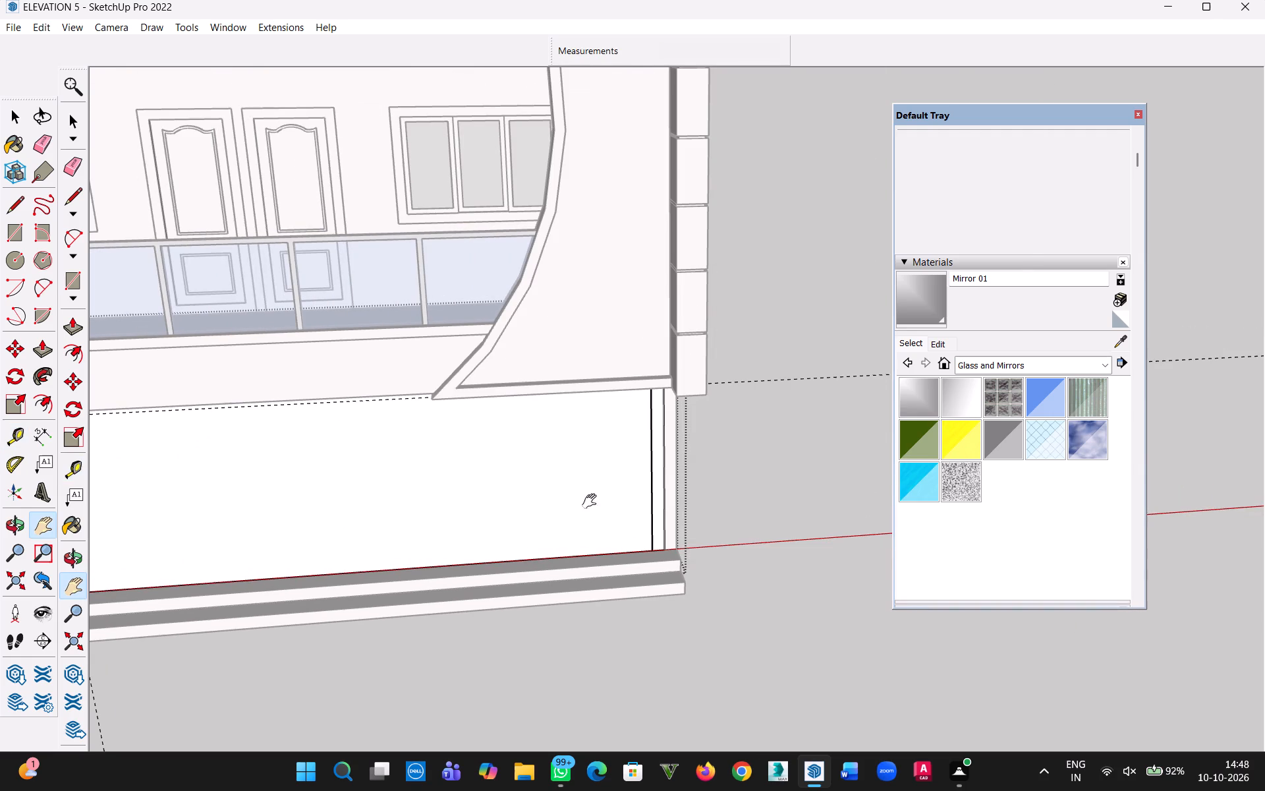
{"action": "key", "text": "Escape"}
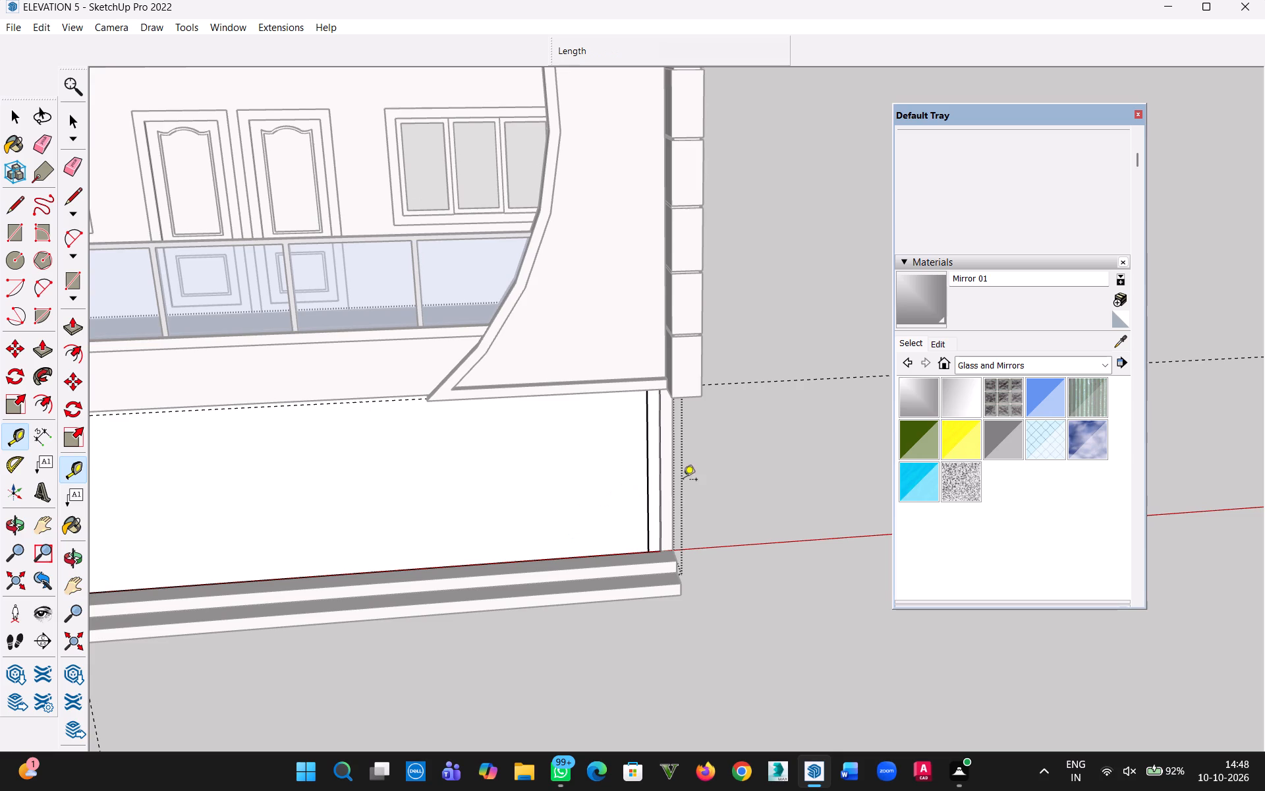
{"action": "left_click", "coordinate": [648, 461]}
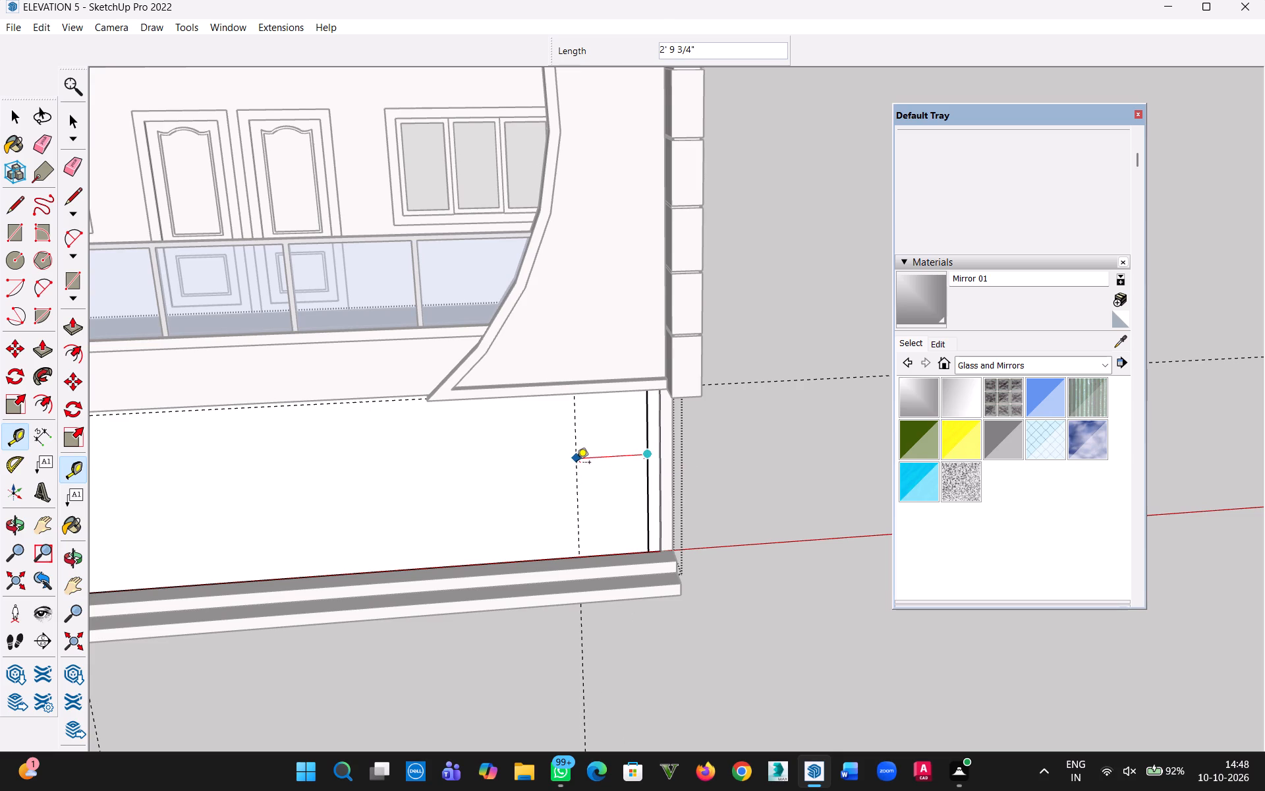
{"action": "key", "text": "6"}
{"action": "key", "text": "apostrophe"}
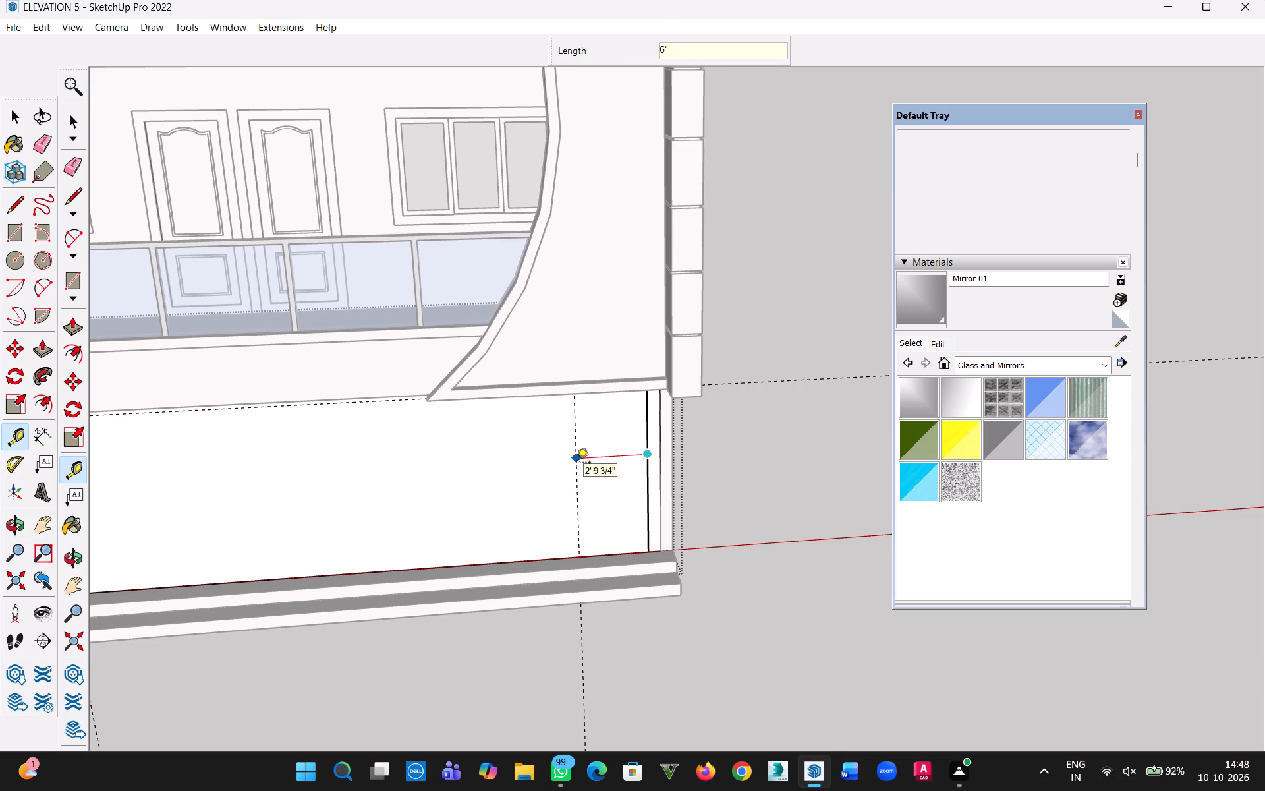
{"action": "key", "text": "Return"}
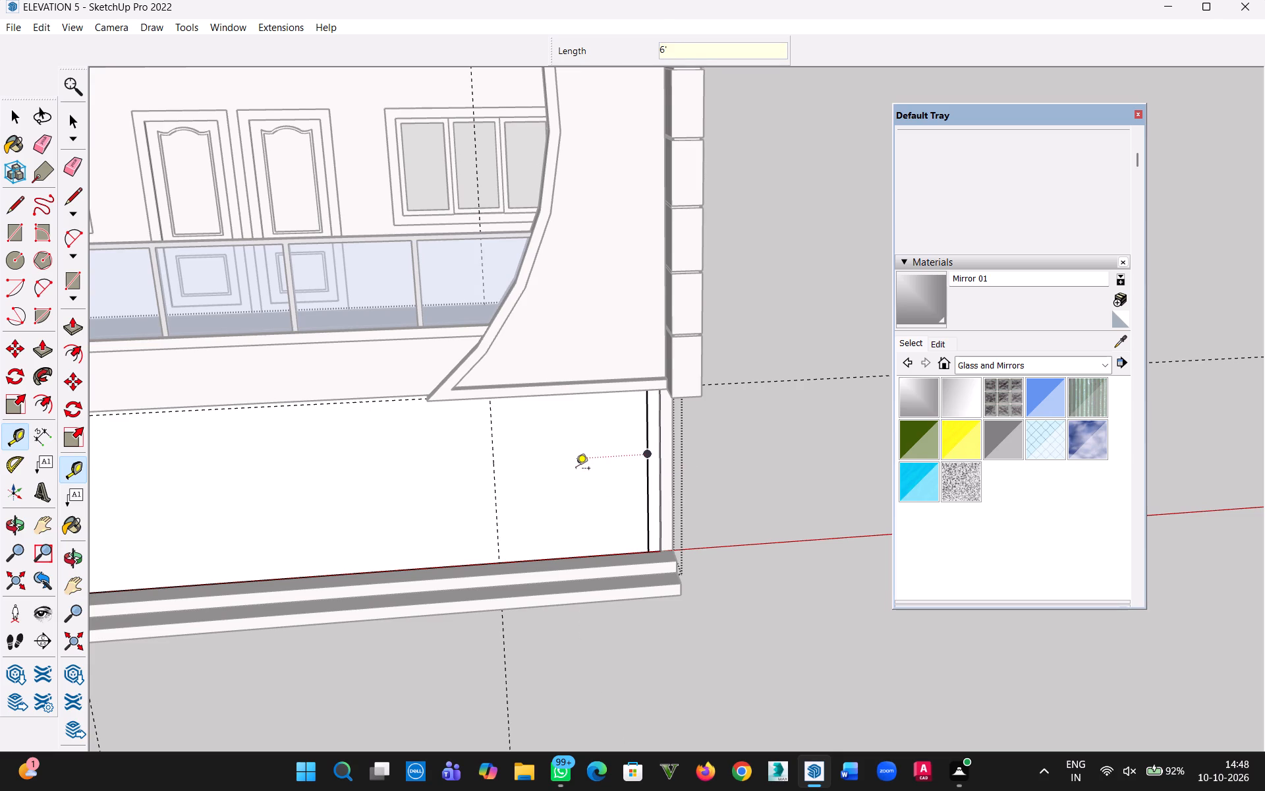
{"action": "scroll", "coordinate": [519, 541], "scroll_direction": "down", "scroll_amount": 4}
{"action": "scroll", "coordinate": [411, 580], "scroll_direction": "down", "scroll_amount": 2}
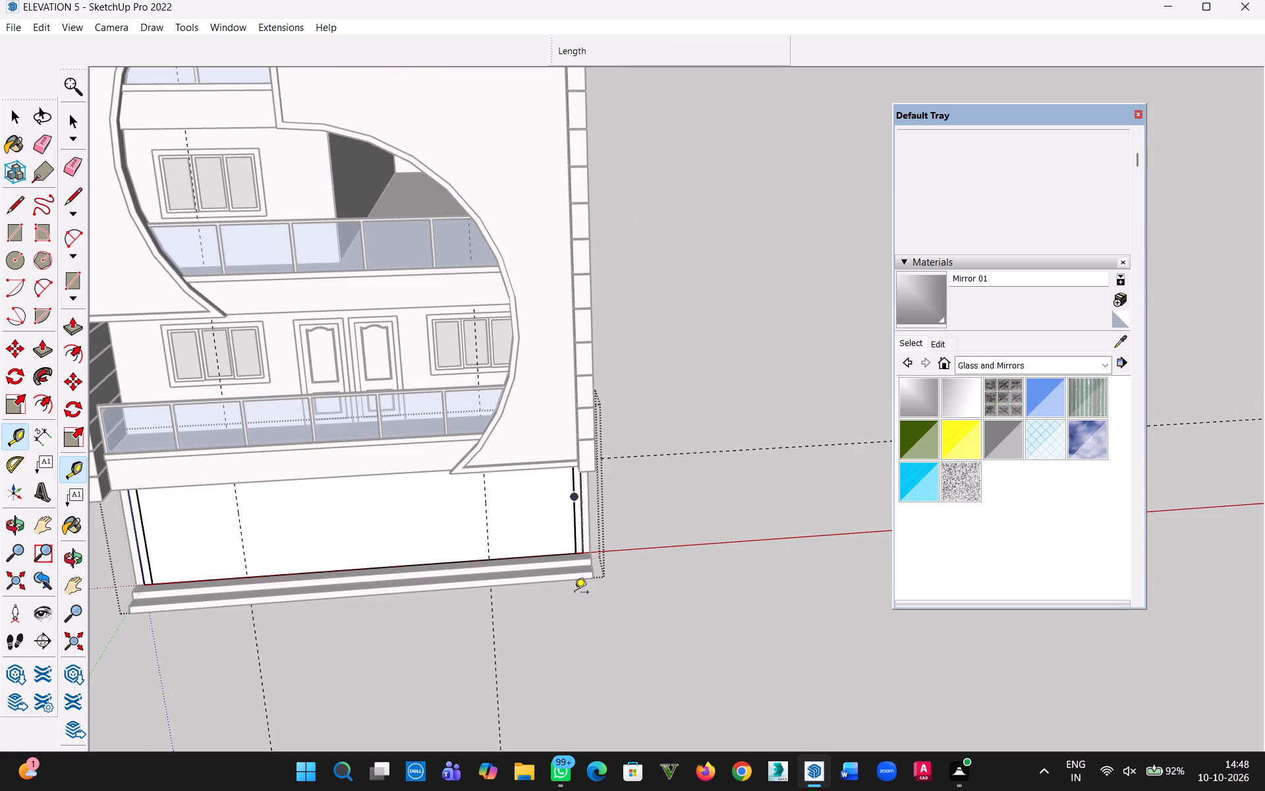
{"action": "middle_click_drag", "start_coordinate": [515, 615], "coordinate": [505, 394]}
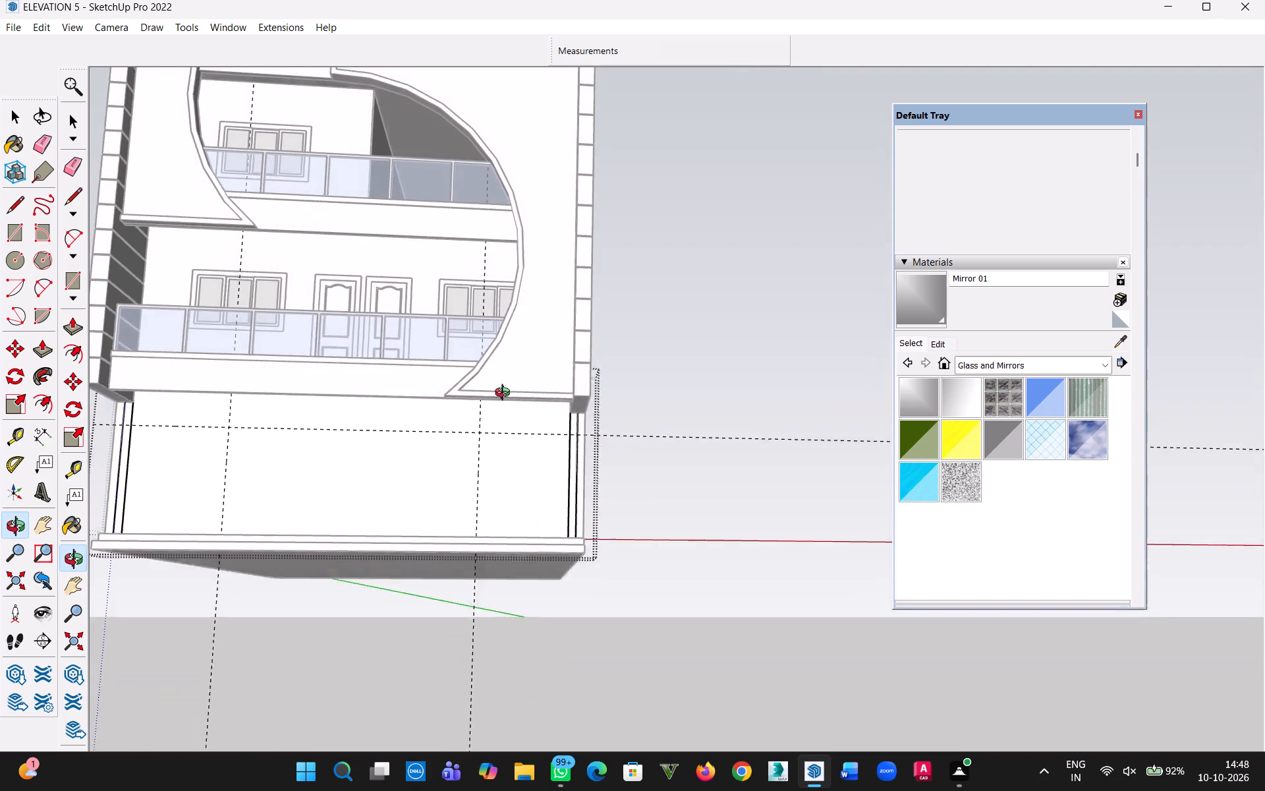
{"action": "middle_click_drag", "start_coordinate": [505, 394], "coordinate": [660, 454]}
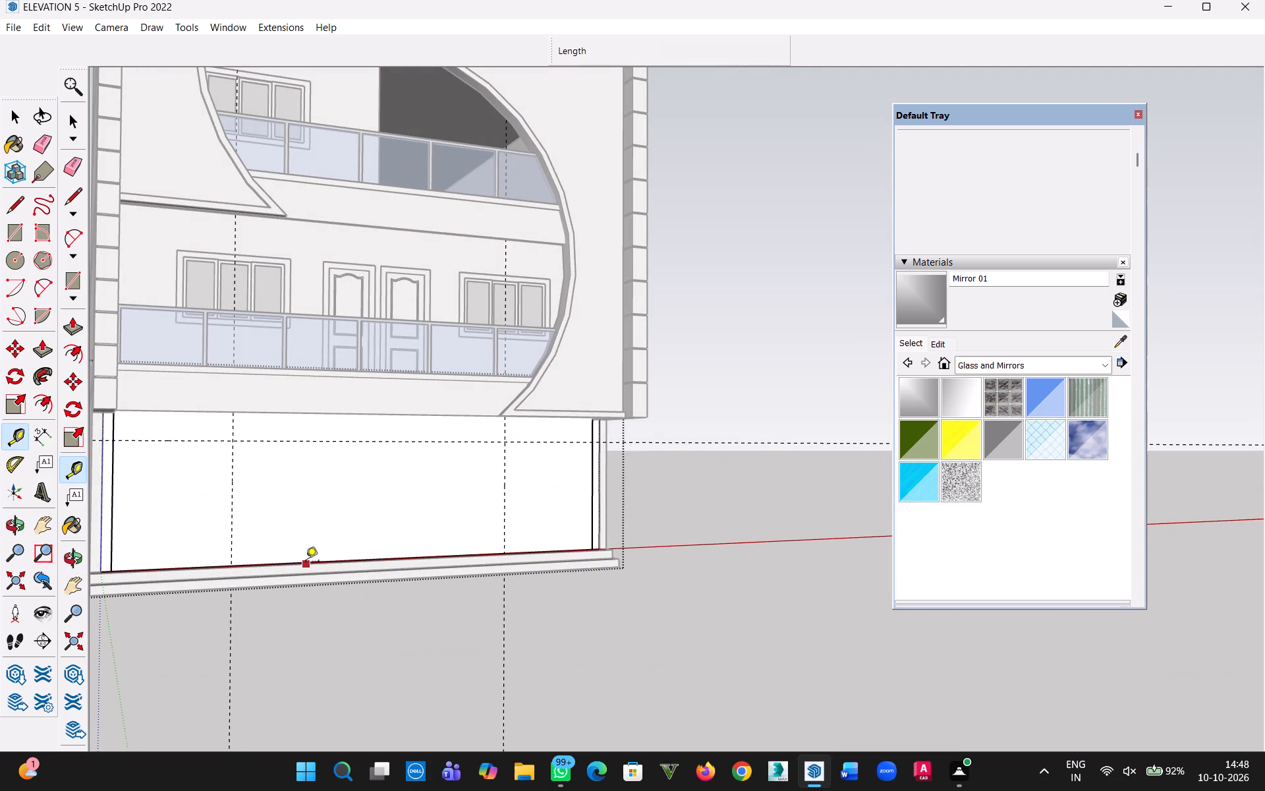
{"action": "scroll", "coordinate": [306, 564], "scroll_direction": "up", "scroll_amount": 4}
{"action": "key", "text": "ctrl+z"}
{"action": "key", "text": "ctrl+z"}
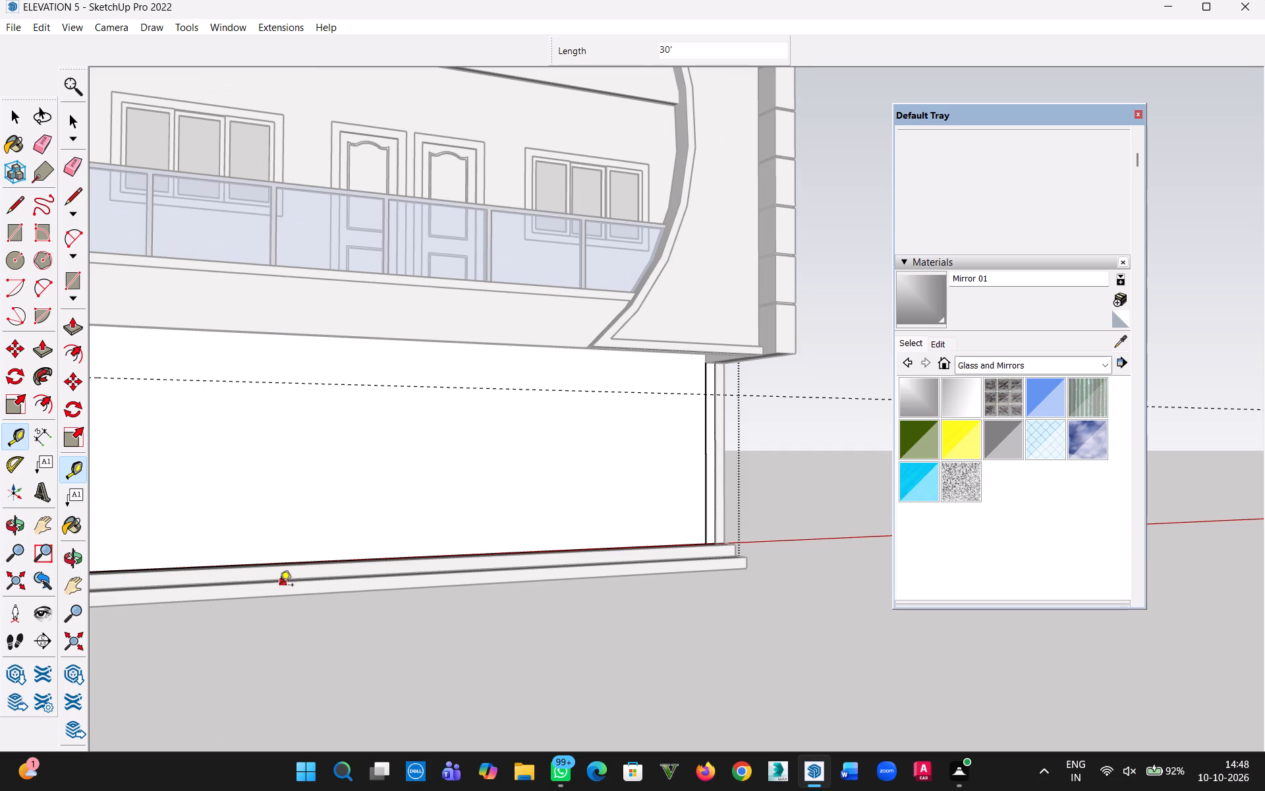
Place a vertical guide 2' inward from the line drawn below the right-hand column.
{"action": "scroll", "coordinate": [279, 587], "scroll_direction": "down", "scroll_amount": 3}
{"action": "scroll", "coordinate": [592, 513], "scroll_direction": "up", "scroll_amount": 4}
{"action": "left_click", "coordinate": [639, 475]}
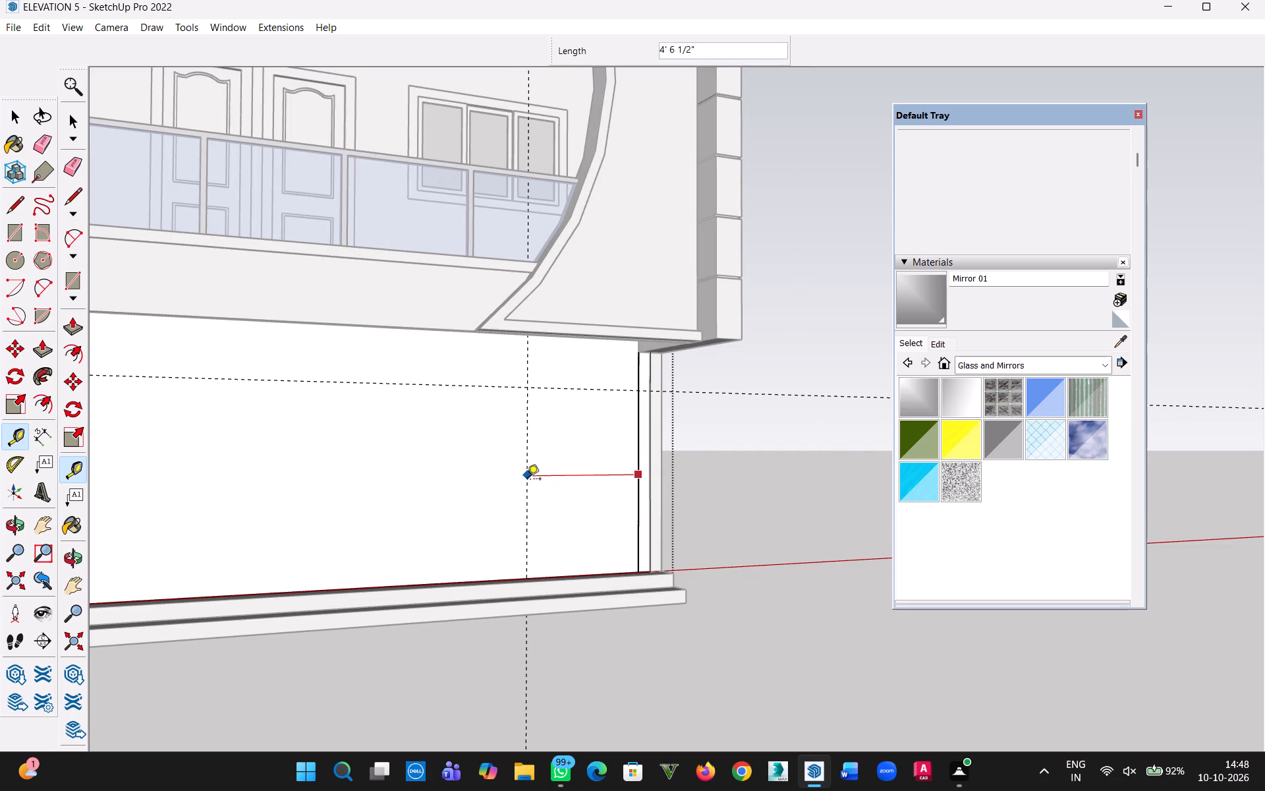
{"action": "type", "text": "2'"}
{"action": "key", "text": "Return"}
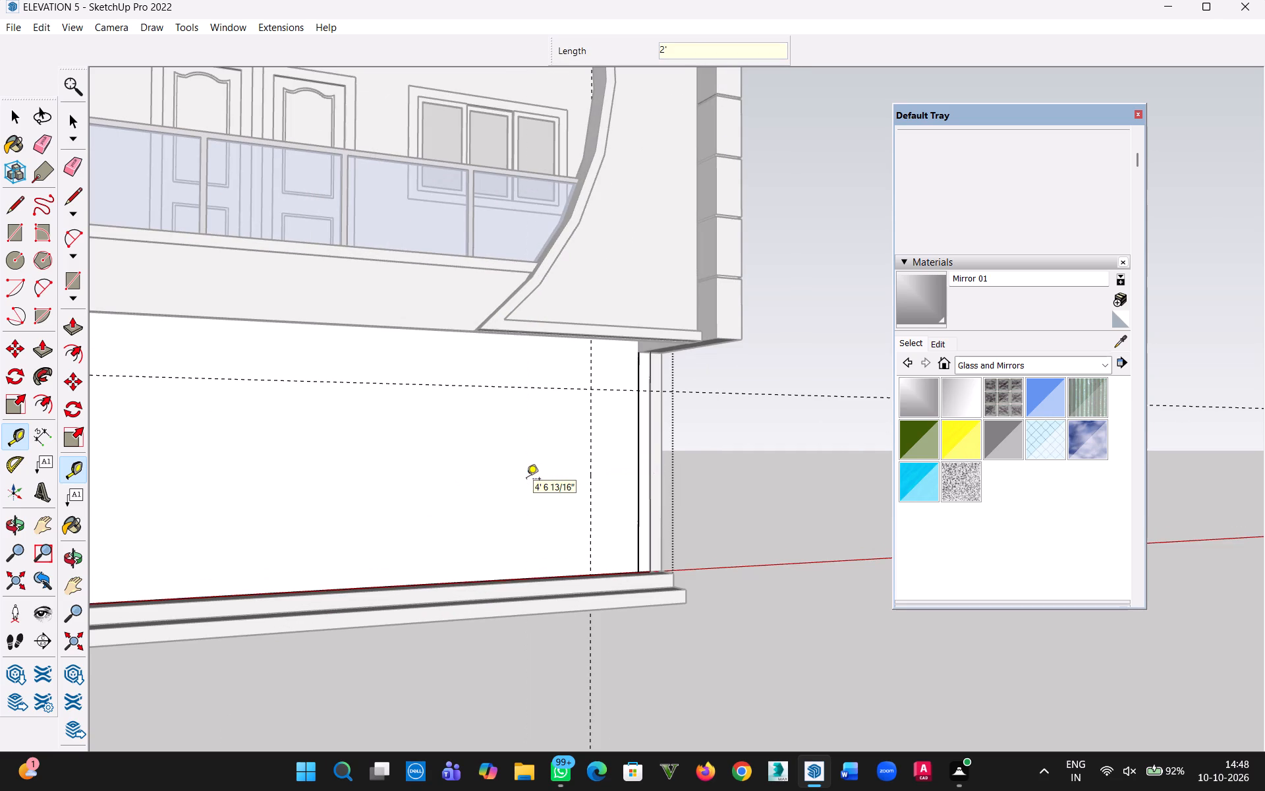
Place a vertical guide 2' inward from the line drawn below the left-hand column.
{"action": "scroll", "coordinate": [513, 504], "scroll_direction": "down", "scroll_amount": 7}
{"action": "key", "text": "h"}
{"action": "left_click_drag", "start_coordinate": [373, 550], "coordinate": [638, 539]}
{"action": "middle_click_drag", "start_coordinate": [605, 544], "coordinate": [542, 554]}
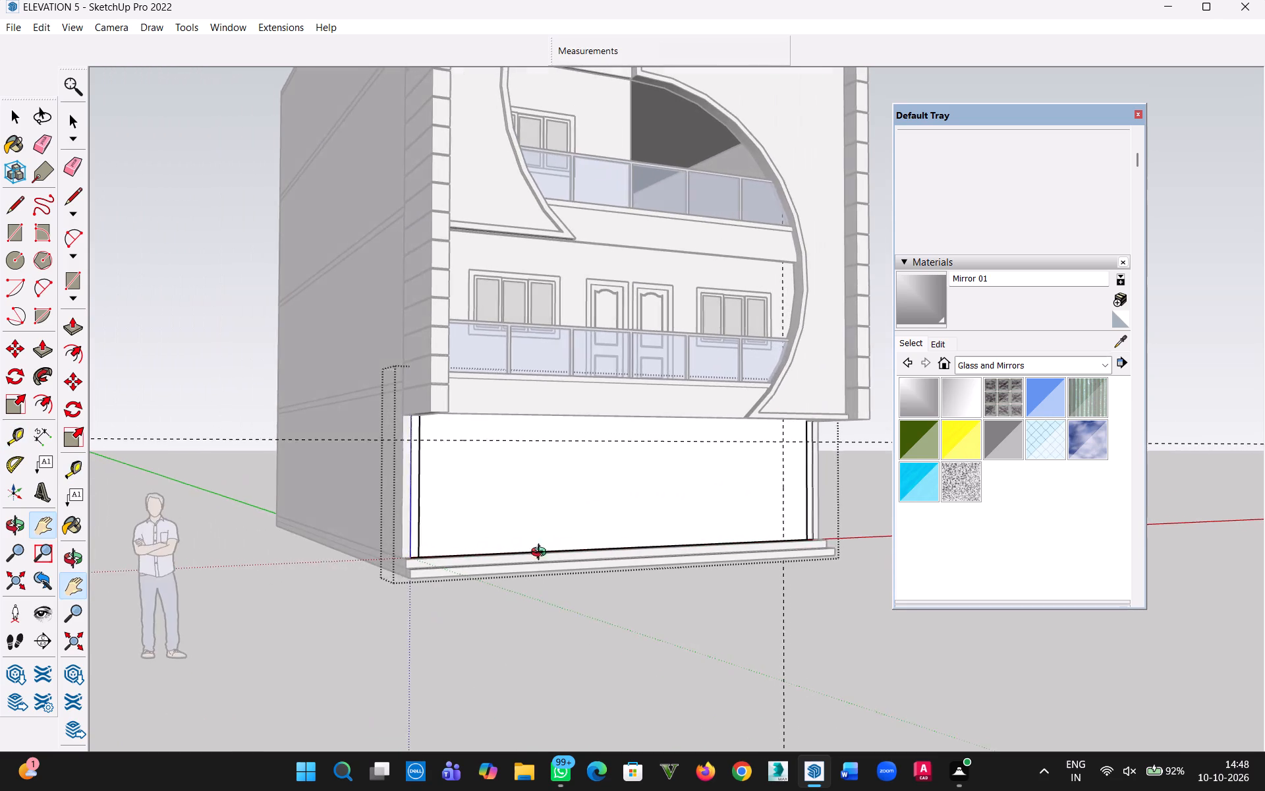
{"action": "middle_click_drag", "start_coordinate": [542, 554], "coordinate": [432, 583]}
{"action": "key", "text": "Escape"}
{"action": "scroll", "coordinate": [375, 492], "scroll_direction": "up", "scroll_amount": 6}
{"action": "left_click", "coordinate": [390, 508]}
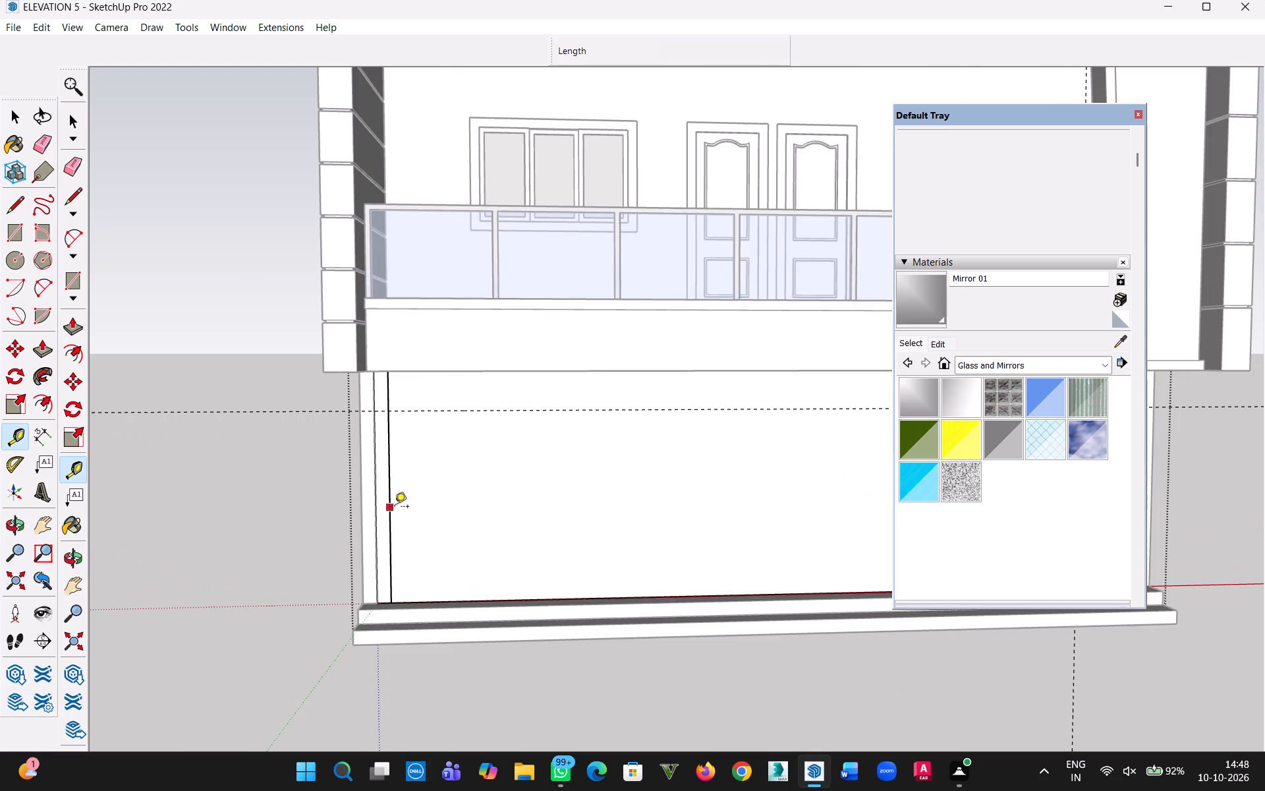
{"action": "type", "text": "2'"}
{"action": "key", "text": "Return"}
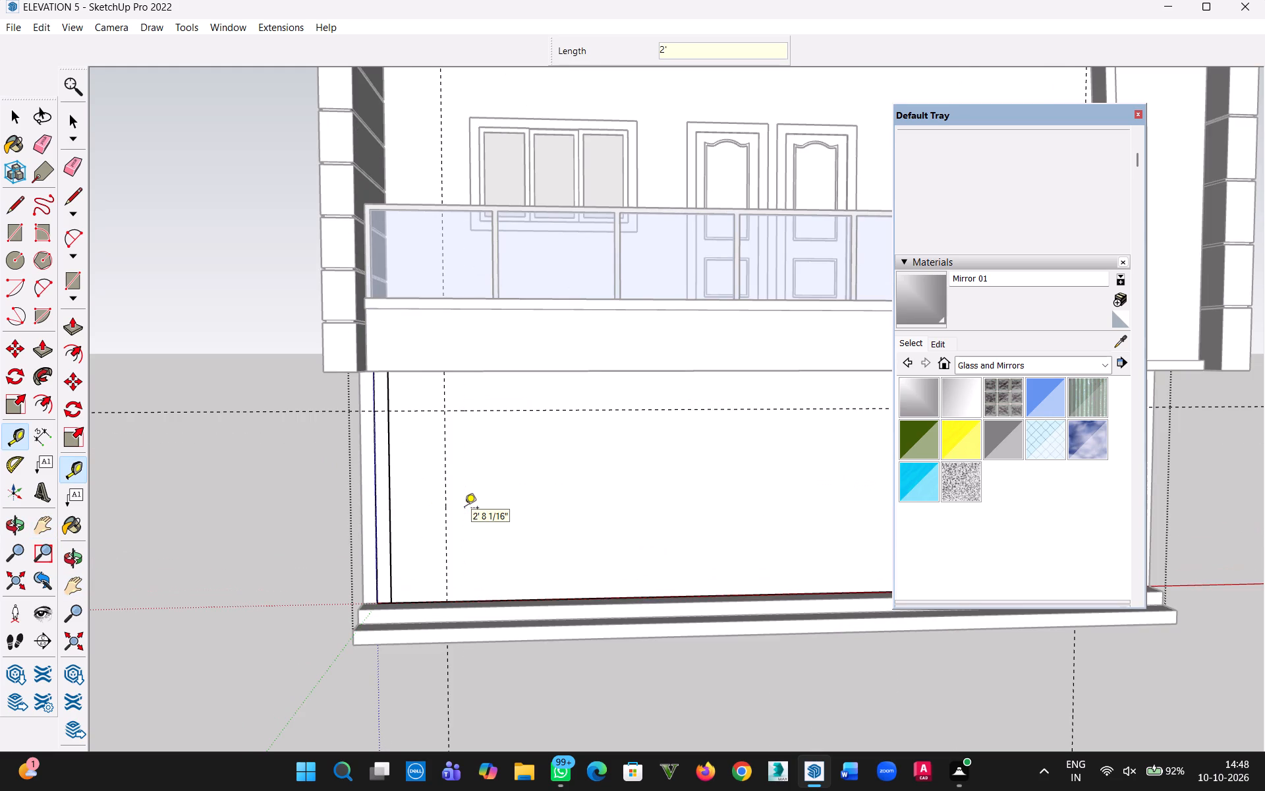
Place a vertical guide 7' further inward from the left-hand 2' guide on the front wall.
{"action": "scroll", "coordinate": [484, 518], "scroll_direction": "down", "scroll_amount": 4}
{"action": "left_click", "coordinate": [459, 502]}
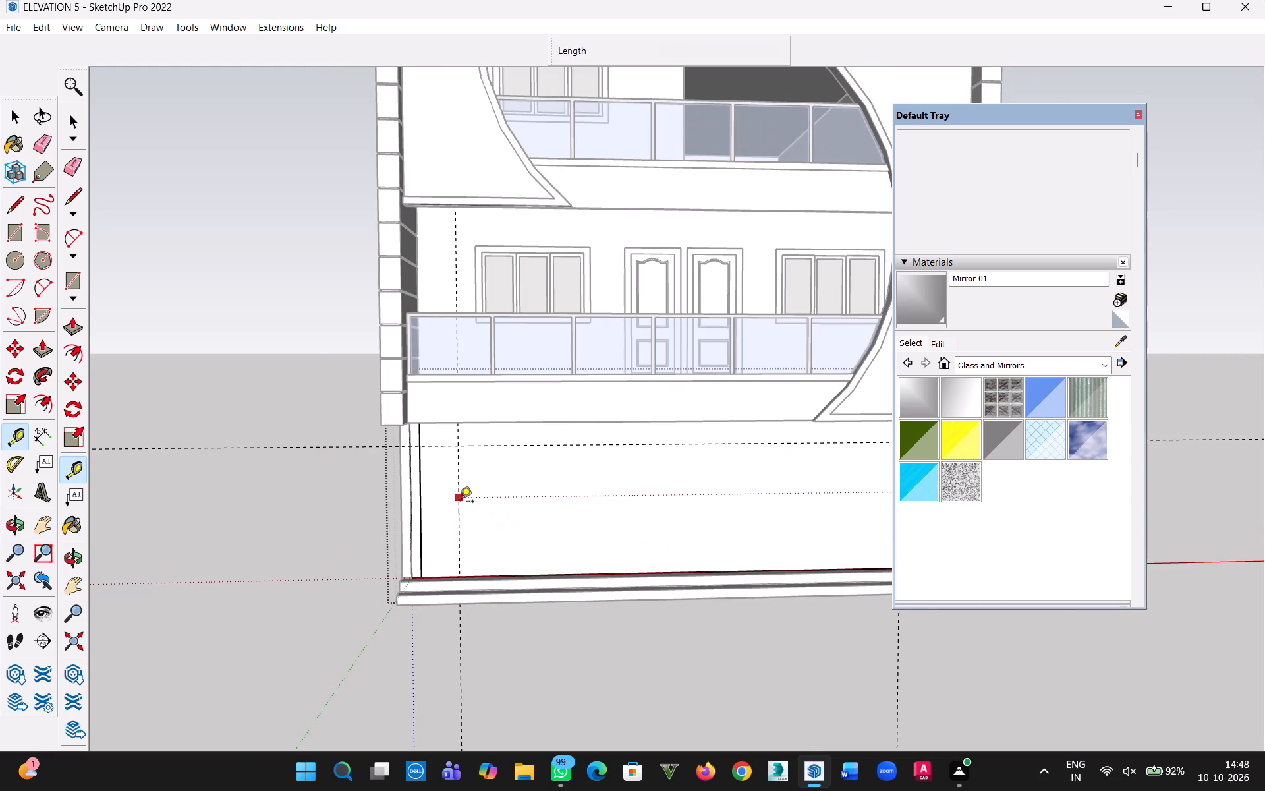
{"action": "key", "text": "Escape"}
{"action": "left_click", "coordinate": [457, 473]}
{"action": "key", "text": "7"}
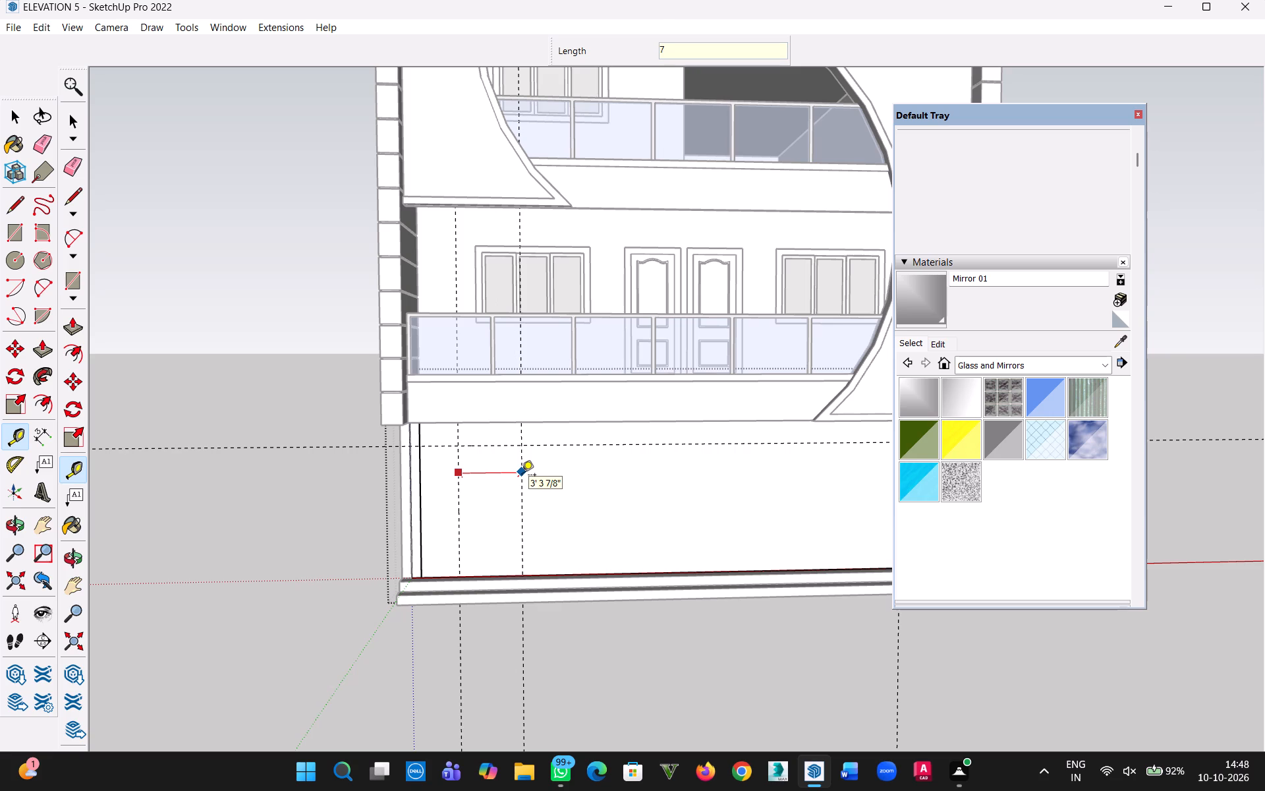
{"action": "key", "text": "BackSpace"}
{"action": "type", "text": "7'"}
{"action": "key", "text": "Return"}
Place a vertical guide 7' further inward from the right-hand 2' guide on the front wall.
{"action": "key", "text": "h"}
{"action": "left_click_drag", "start_coordinate": [731, 563], "coordinate": [451, 560]}
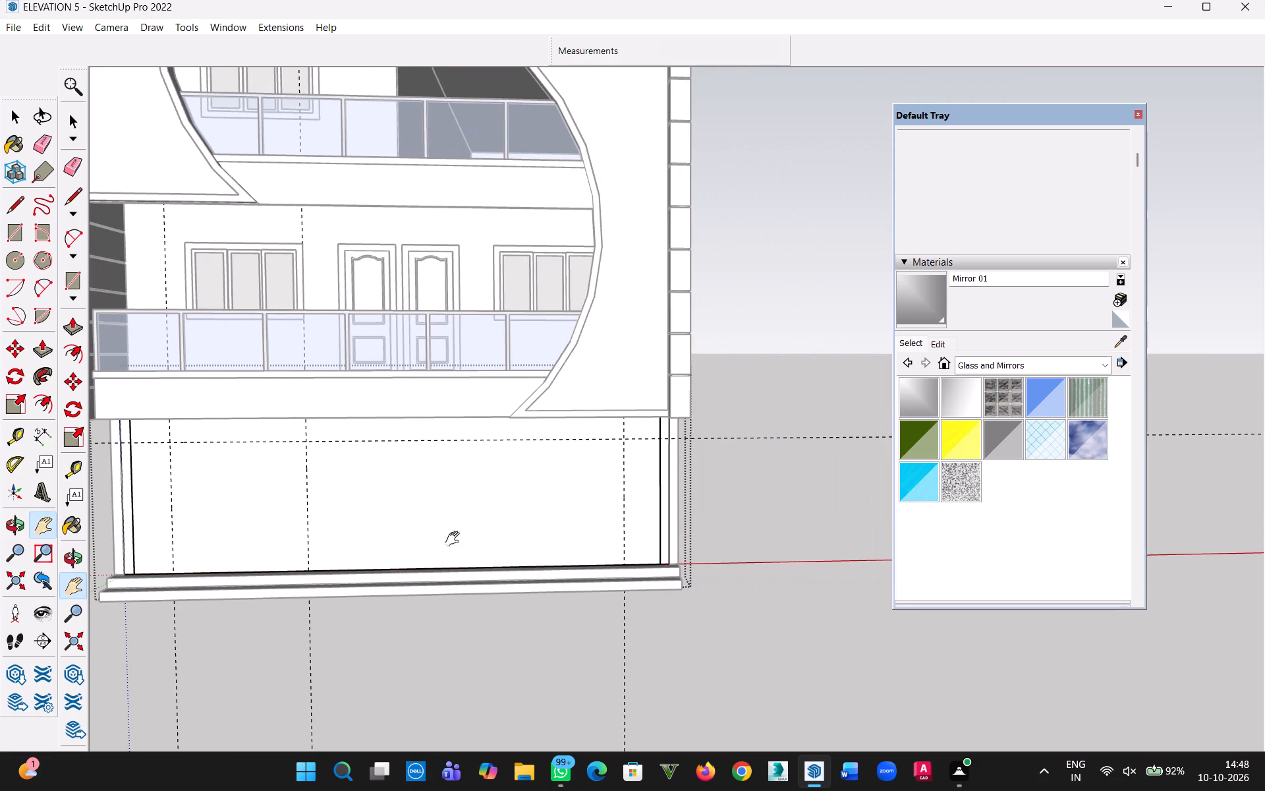
{"action": "key", "text": "Escape"}
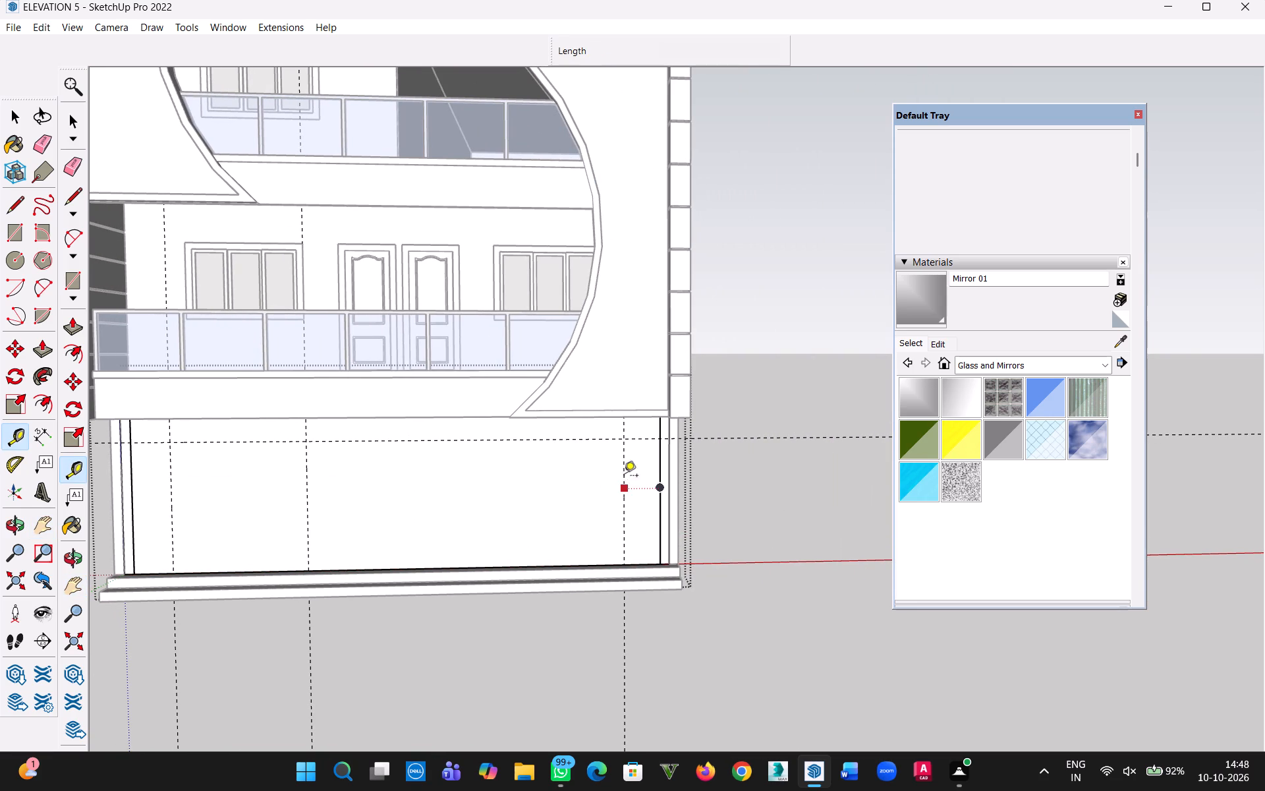
{"action": "left_click", "coordinate": [621, 468]}
{"action": "key", "text": "7"}
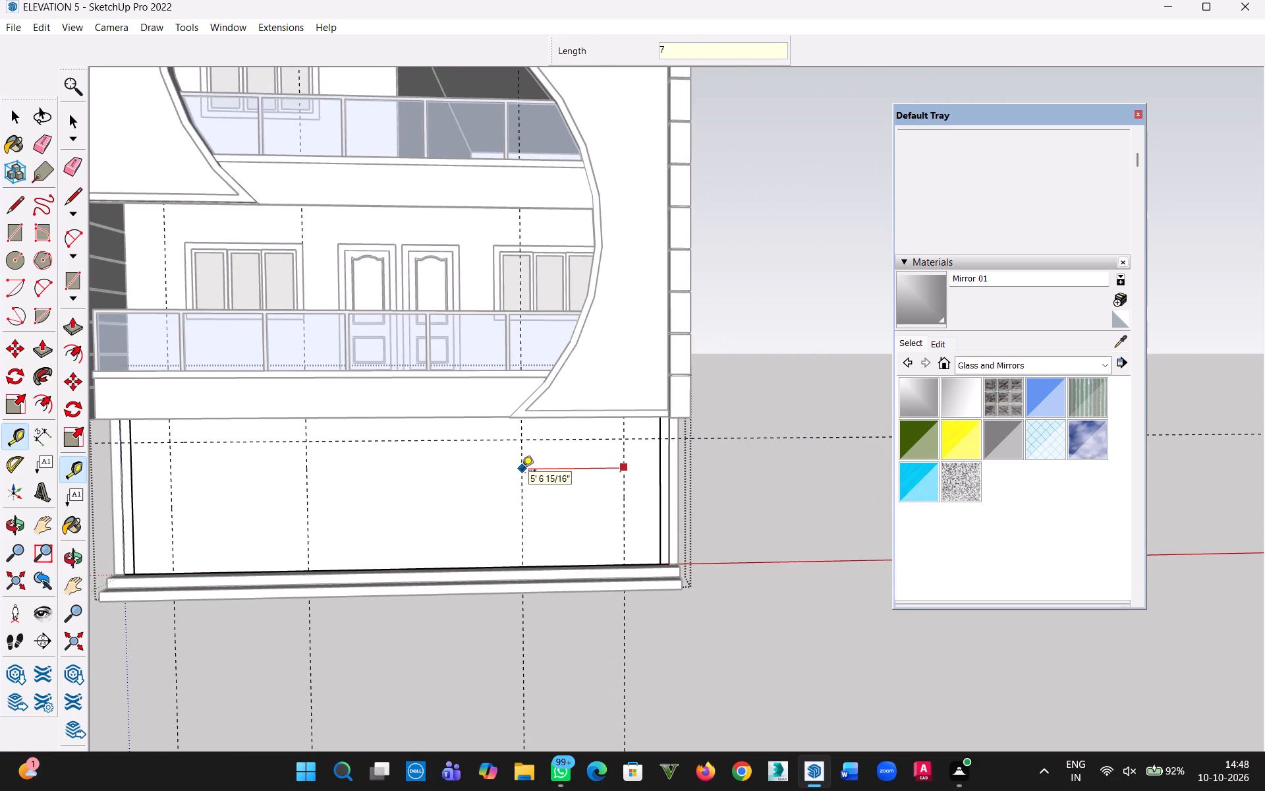
{"action": "key", "text": "apostrophe"}
{"action": "key", "text": "Return"}
Place a horizontal guide 8' above the front wall's base edge.
{"action": "scroll", "coordinate": [427, 573], "scroll_direction": "up", "scroll_amount": 5}
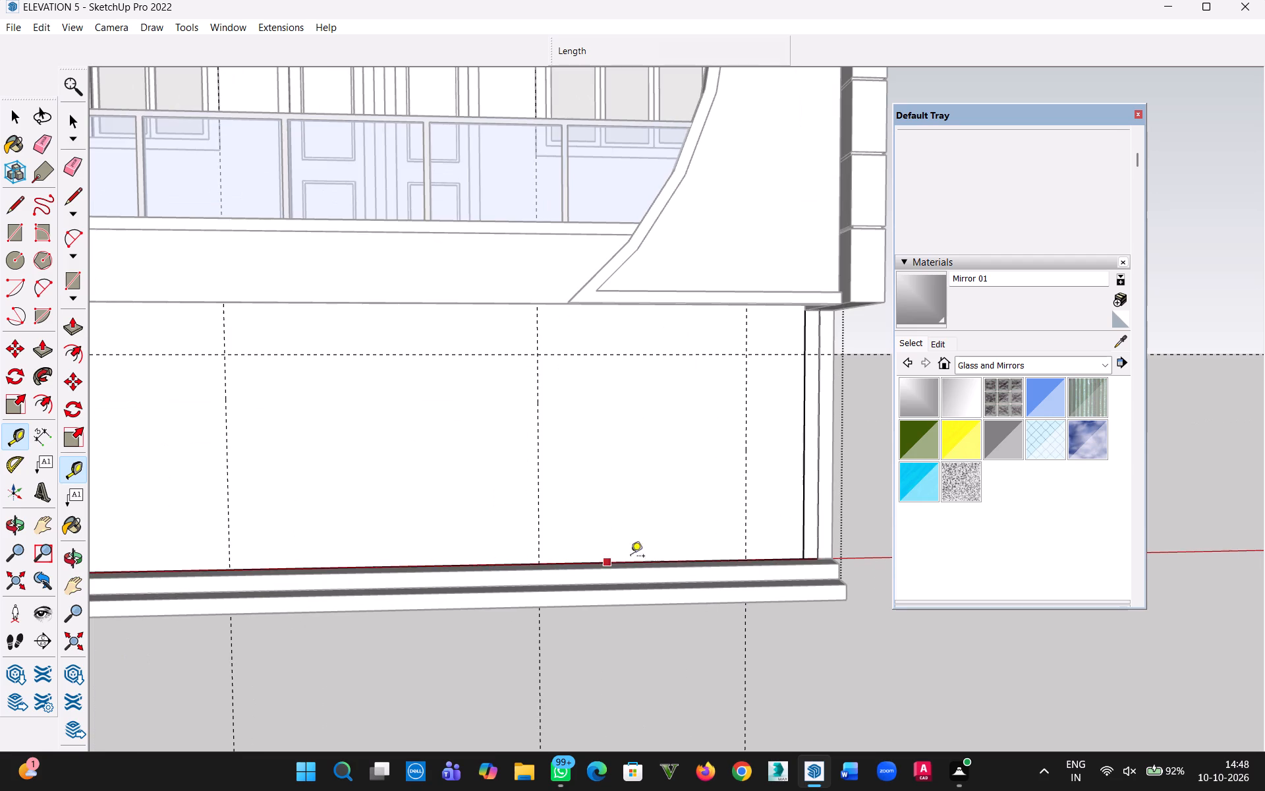
{"action": "middle_click_drag", "start_coordinate": [614, 512], "coordinate": [645, 682]}
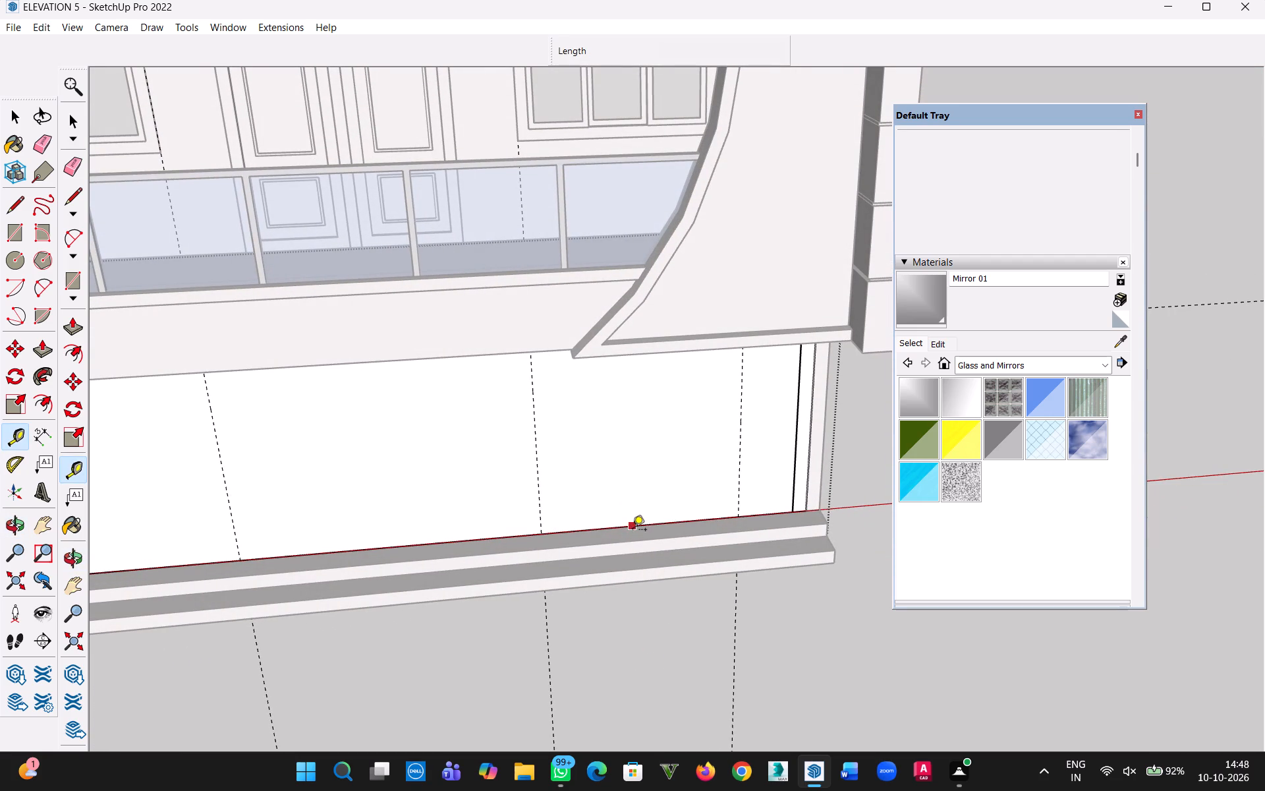
{"action": "left_click", "coordinate": [632, 531]}
{"action": "middle_click_drag", "start_coordinate": [609, 466], "coordinate": [631, 179]}
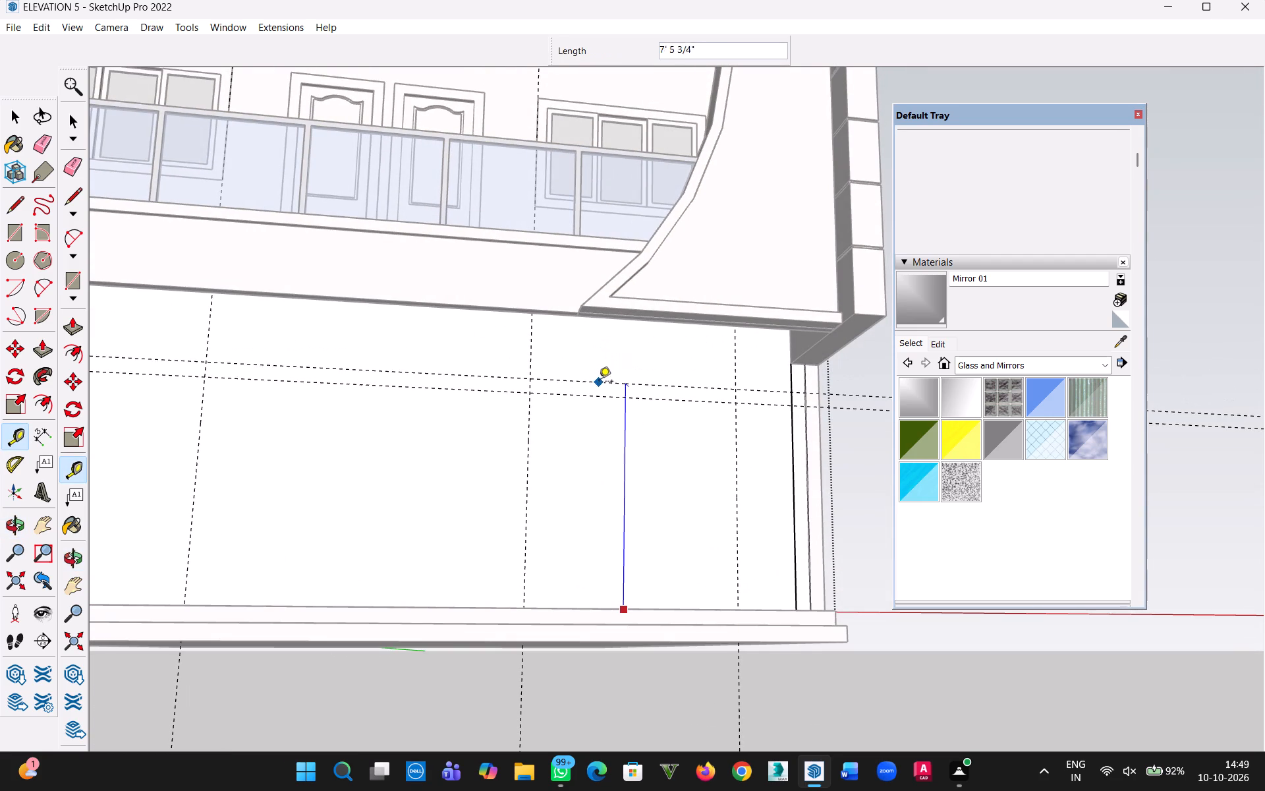
{"action": "type", "text": "8'"}
{"action": "key", "text": "Return"}
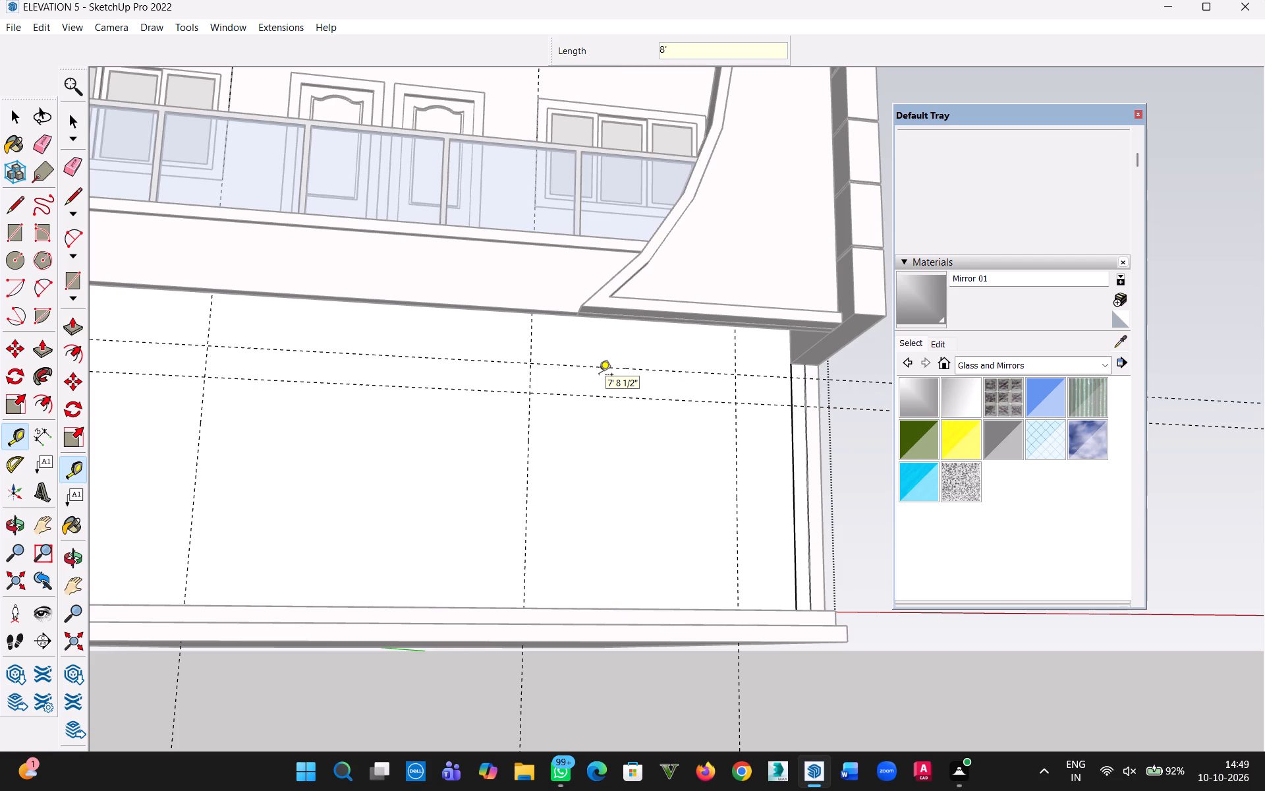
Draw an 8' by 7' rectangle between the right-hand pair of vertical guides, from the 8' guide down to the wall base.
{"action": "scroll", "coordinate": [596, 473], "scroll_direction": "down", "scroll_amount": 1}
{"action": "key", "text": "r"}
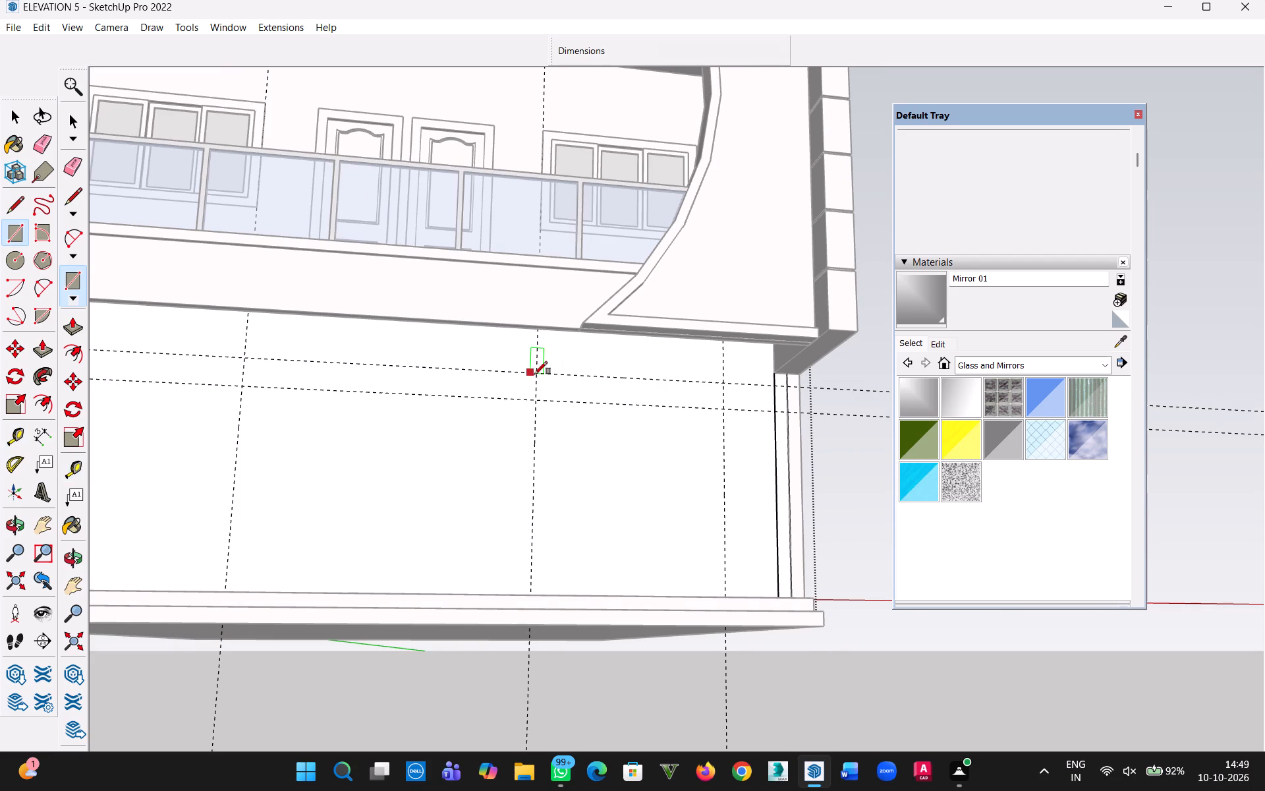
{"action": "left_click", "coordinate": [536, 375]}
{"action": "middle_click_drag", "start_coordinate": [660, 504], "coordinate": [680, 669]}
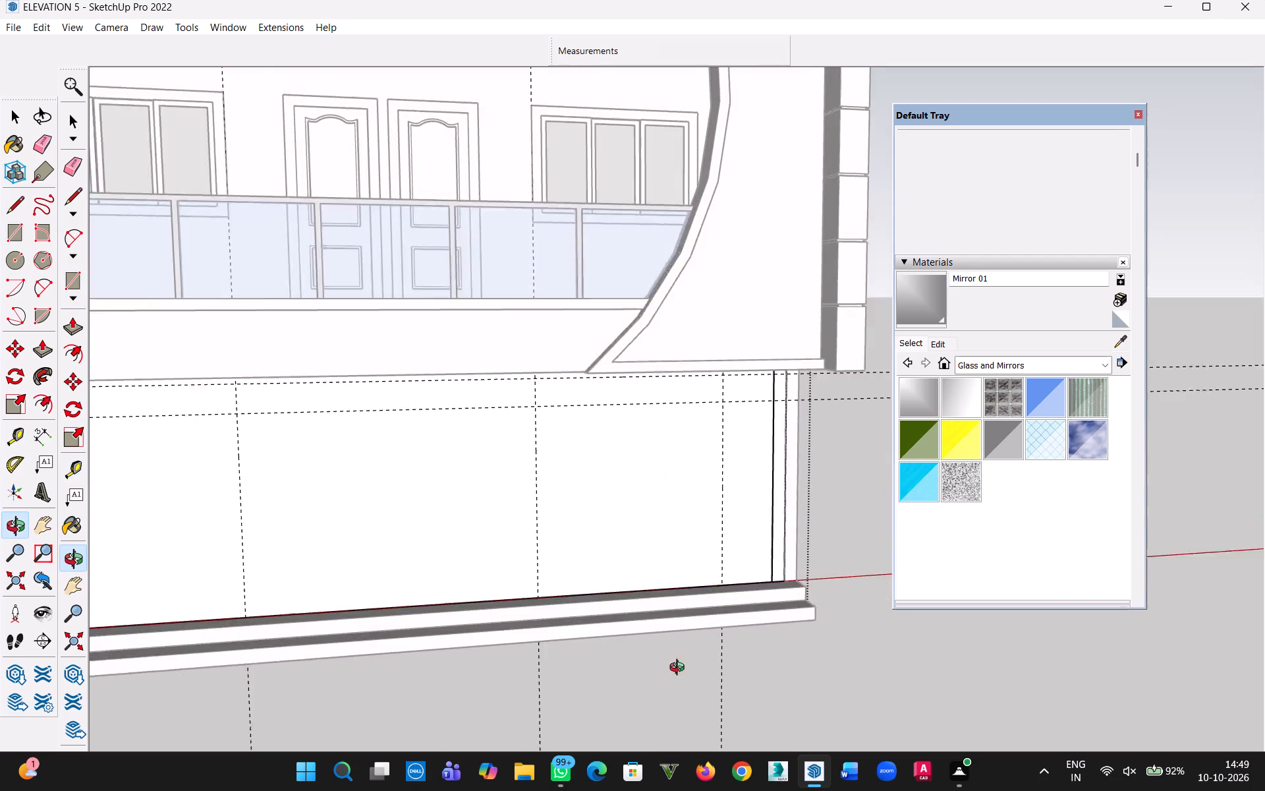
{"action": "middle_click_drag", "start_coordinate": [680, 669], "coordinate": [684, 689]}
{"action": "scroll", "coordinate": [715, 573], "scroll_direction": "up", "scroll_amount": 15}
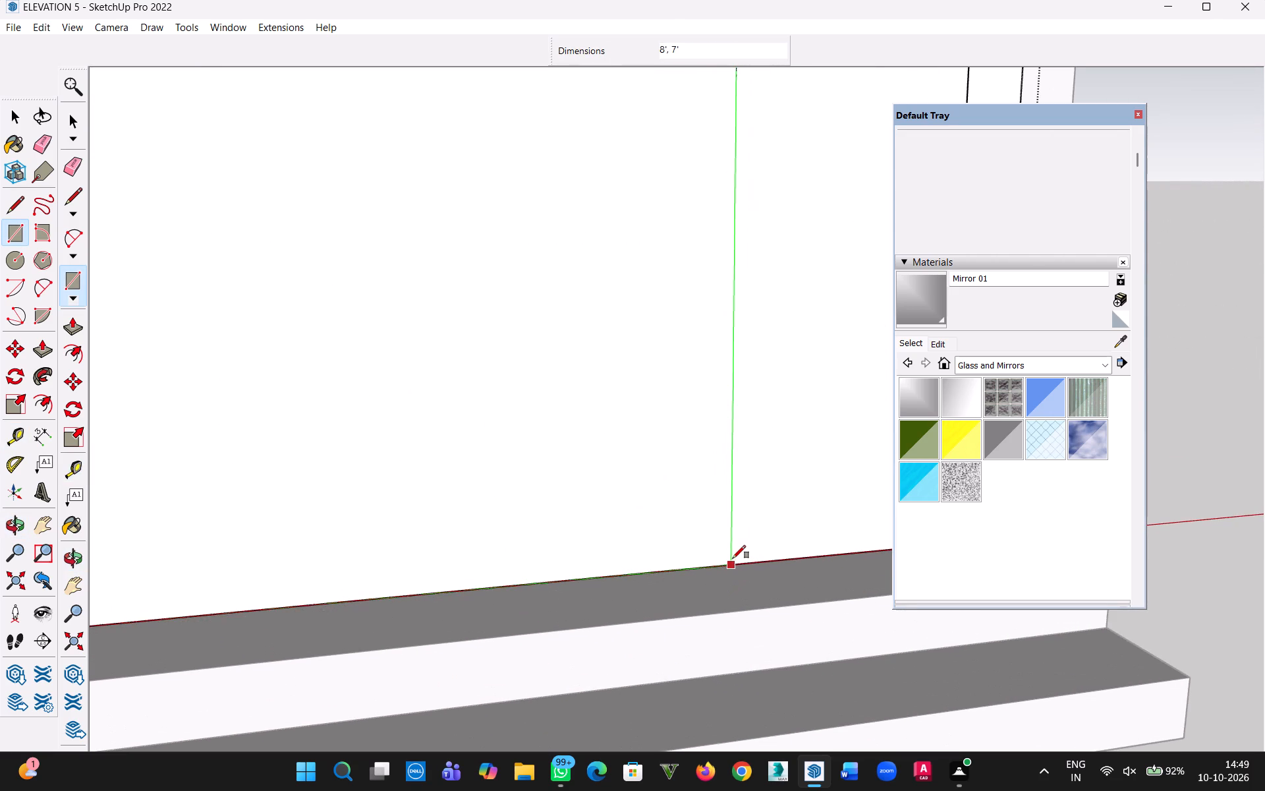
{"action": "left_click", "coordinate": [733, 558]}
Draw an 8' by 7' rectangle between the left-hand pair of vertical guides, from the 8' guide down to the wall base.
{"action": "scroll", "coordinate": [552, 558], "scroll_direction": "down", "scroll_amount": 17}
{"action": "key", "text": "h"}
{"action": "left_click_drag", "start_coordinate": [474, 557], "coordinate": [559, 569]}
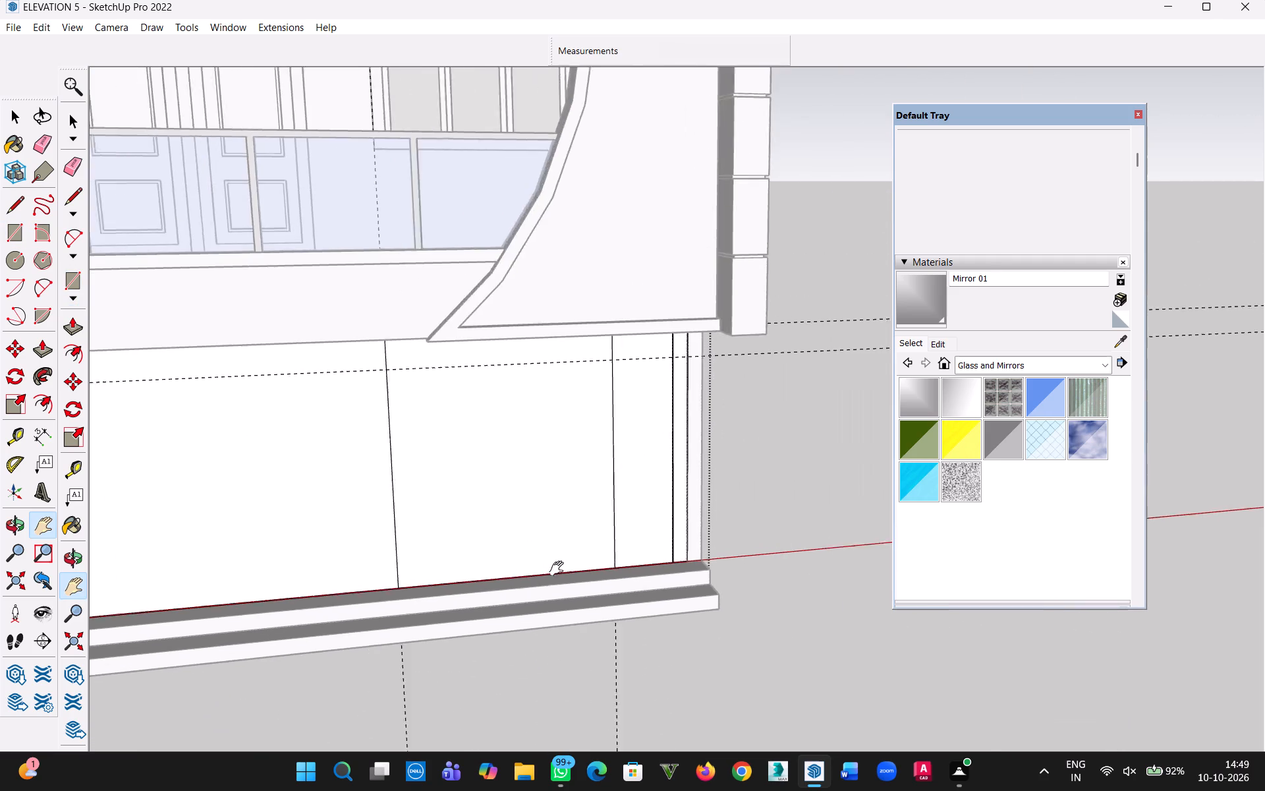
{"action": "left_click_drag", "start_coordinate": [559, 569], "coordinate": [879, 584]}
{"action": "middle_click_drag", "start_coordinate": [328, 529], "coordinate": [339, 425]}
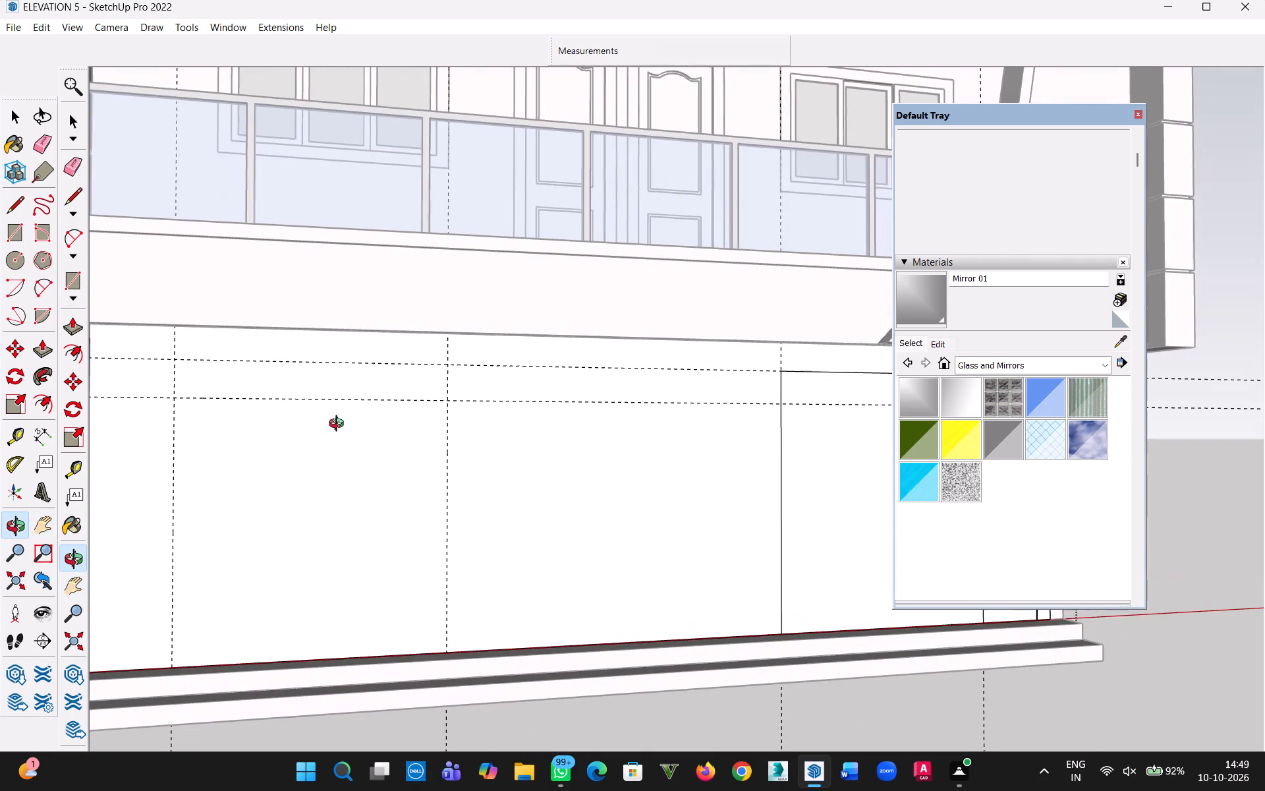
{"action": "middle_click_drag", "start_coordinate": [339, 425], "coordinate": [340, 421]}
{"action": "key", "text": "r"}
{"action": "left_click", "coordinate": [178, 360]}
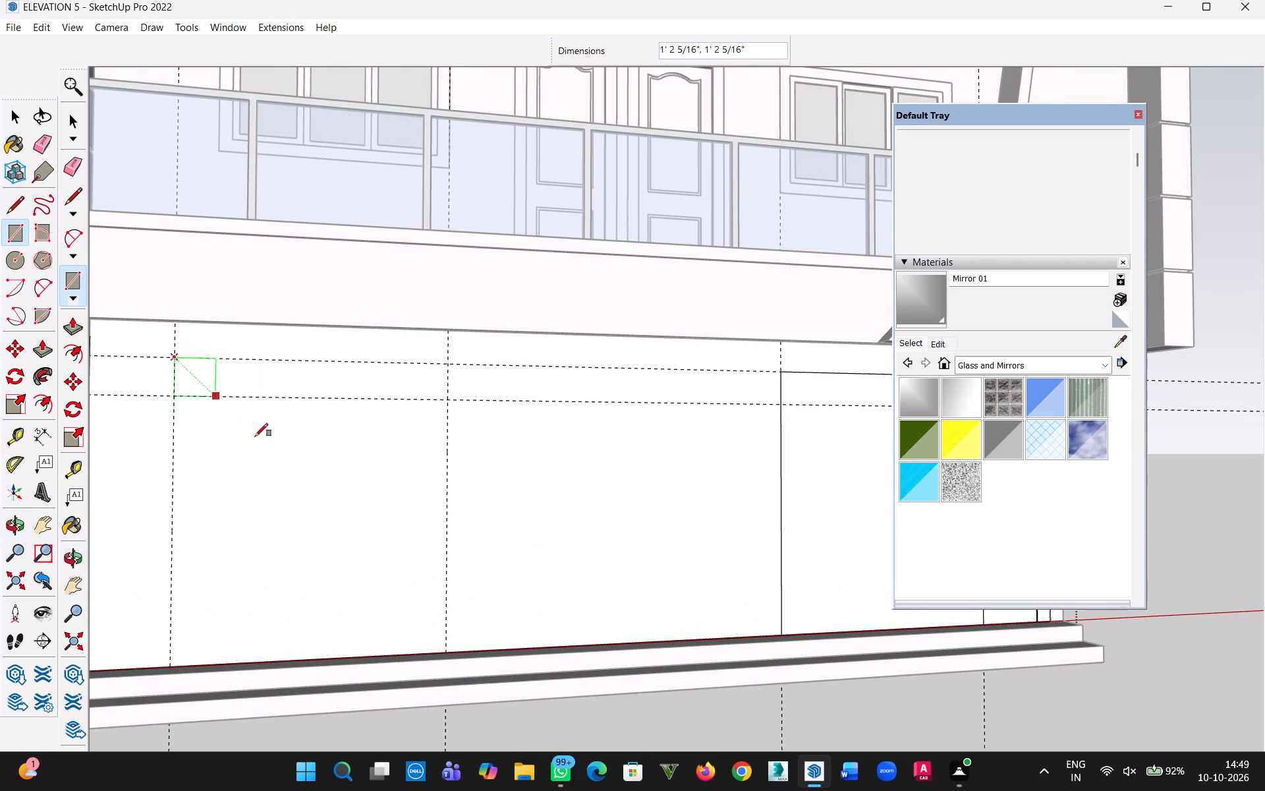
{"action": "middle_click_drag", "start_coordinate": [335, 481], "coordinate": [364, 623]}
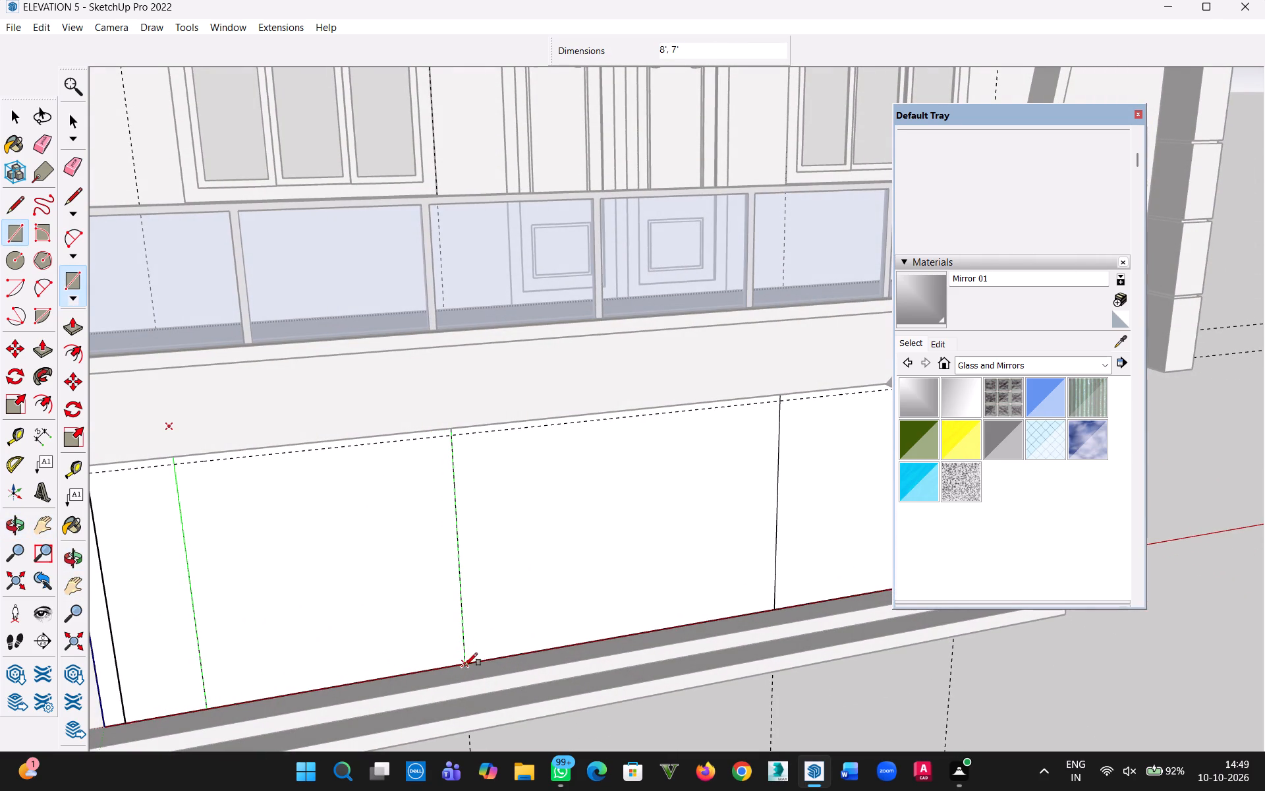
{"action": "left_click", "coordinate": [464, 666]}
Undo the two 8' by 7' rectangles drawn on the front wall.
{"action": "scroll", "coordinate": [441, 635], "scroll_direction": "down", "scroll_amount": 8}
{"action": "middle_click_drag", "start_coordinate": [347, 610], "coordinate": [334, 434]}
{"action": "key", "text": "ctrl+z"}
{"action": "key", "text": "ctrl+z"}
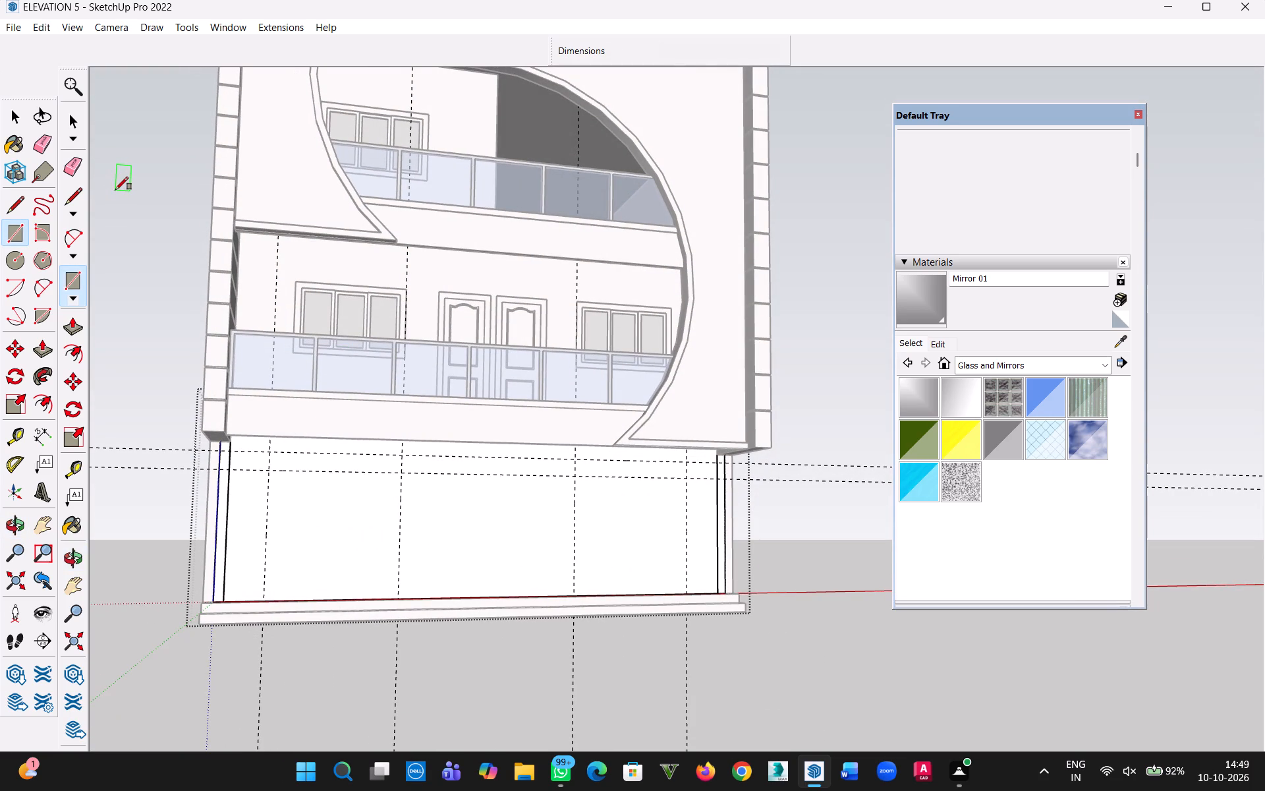
Inside the lowest storey's wall group, draw an 8' high, 7' wide rectangle between the left-hand vertical guides, from the 8' guide to the base.
{"action": "left_click", "coordinate": [20, 120]}
{"action": "double_click", "coordinate": [468, 558]}
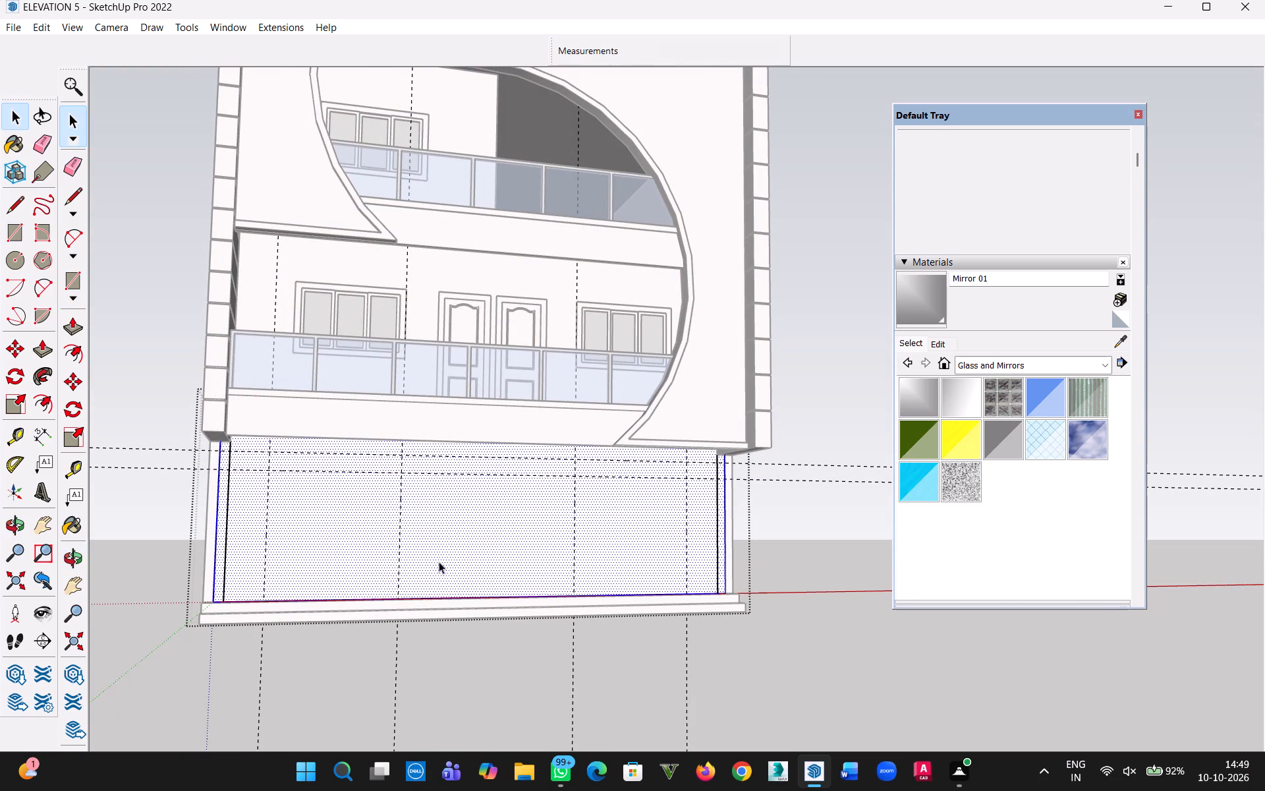
{"action": "double_click", "coordinate": [469, 541]}
{"action": "scroll", "coordinate": [288, 498], "scroll_direction": "up", "scroll_amount": 5}
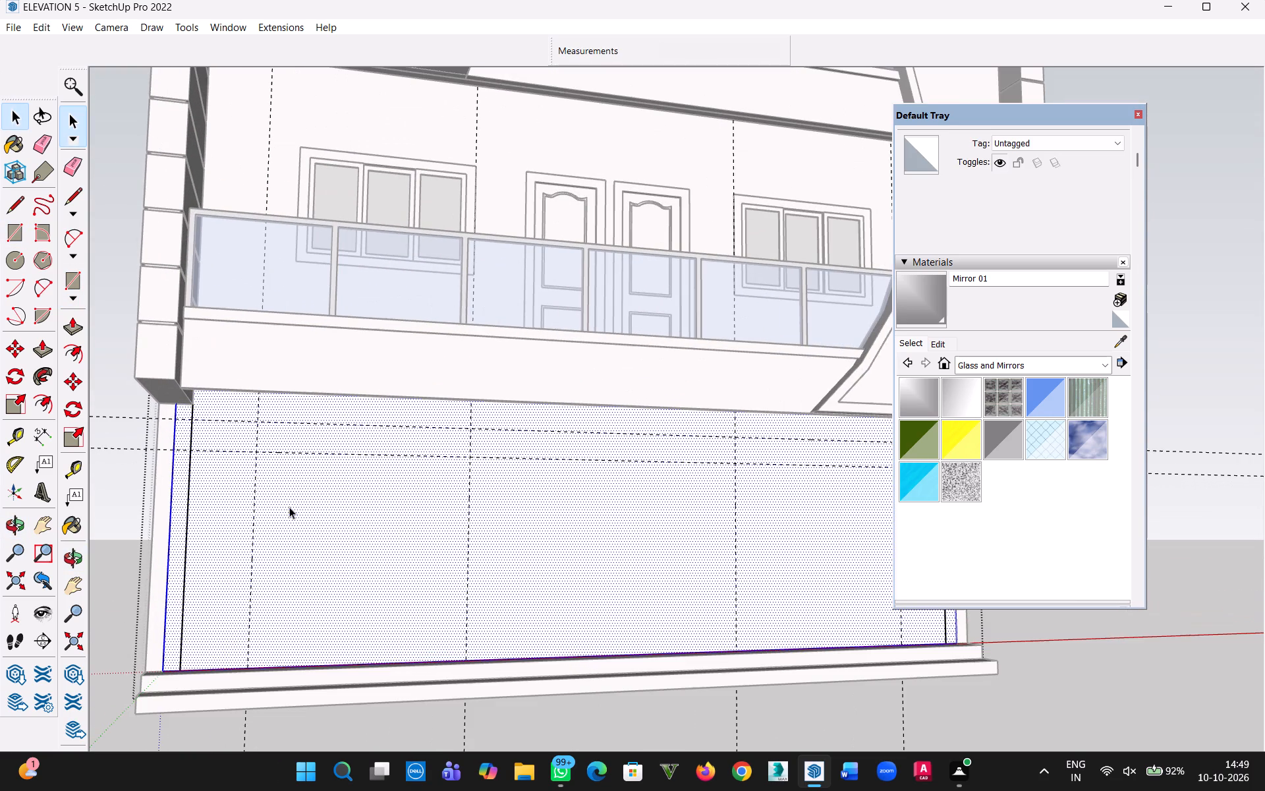
{"action": "key", "text": "r"}
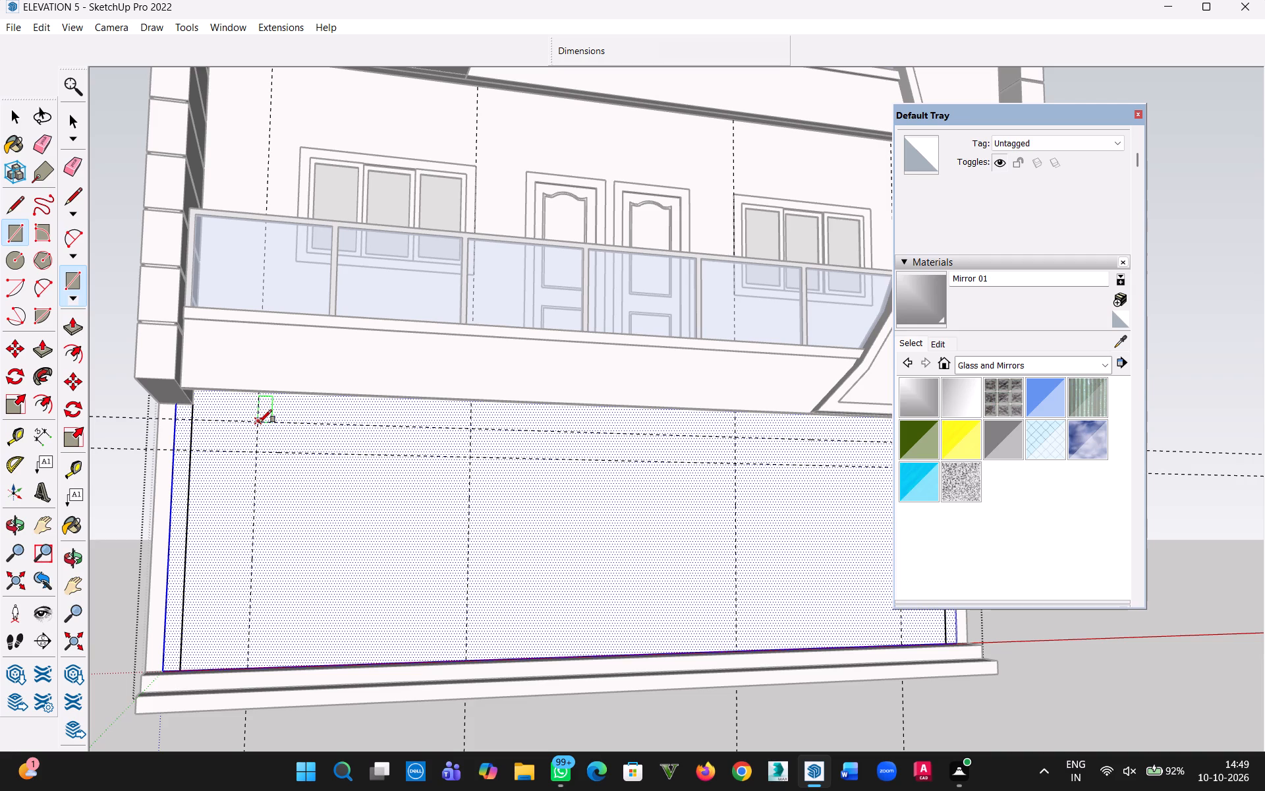
{"action": "left_click", "coordinate": [259, 423]}
{"action": "middle_click_drag", "start_coordinate": [462, 579], "coordinate": [461, 790]}
{"action": "scroll", "coordinate": [517, 659], "scroll_direction": "up", "scroll_amount": 8}
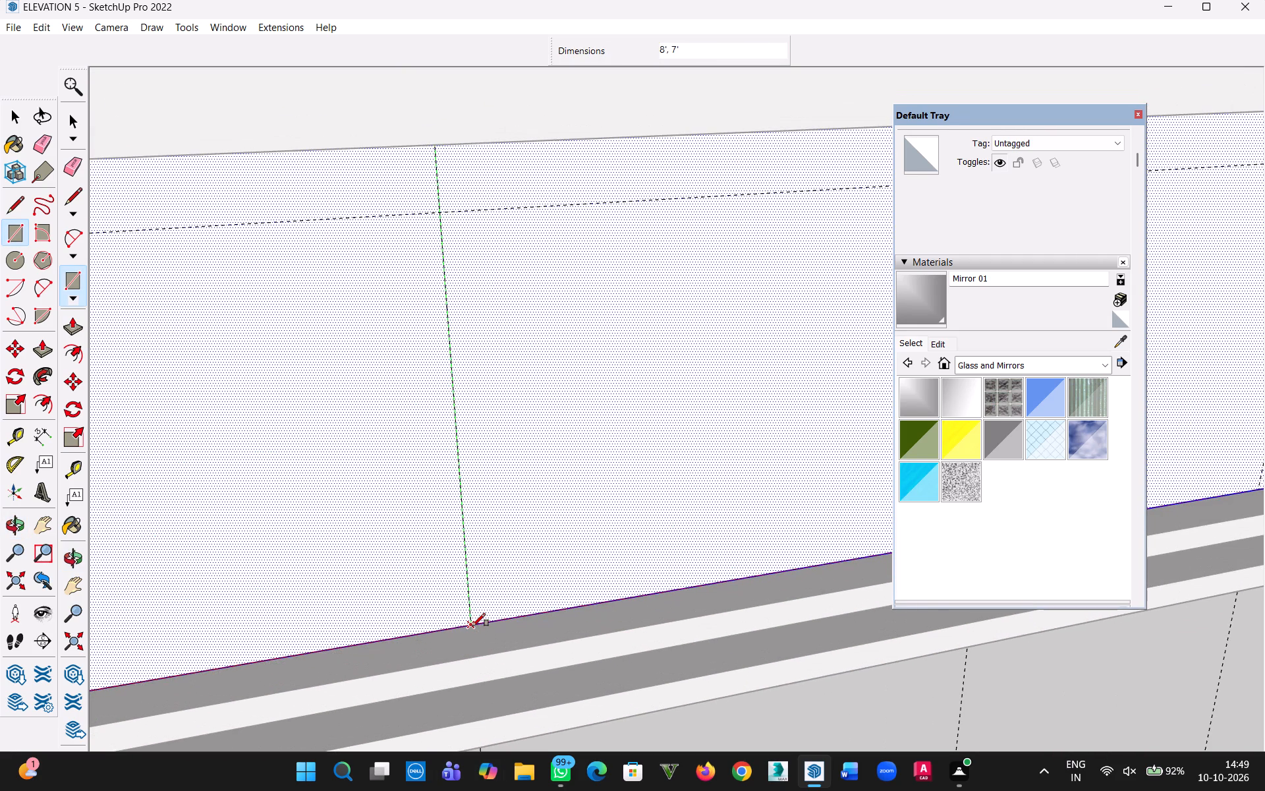
{"action": "scroll", "coordinate": [519, 560], "scroll_direction": "down", "scroll_amount": 5}
{"action": "scroll", "coordinate": [488, 598], "scroll_direction": "up", "scroll_amount": 9}
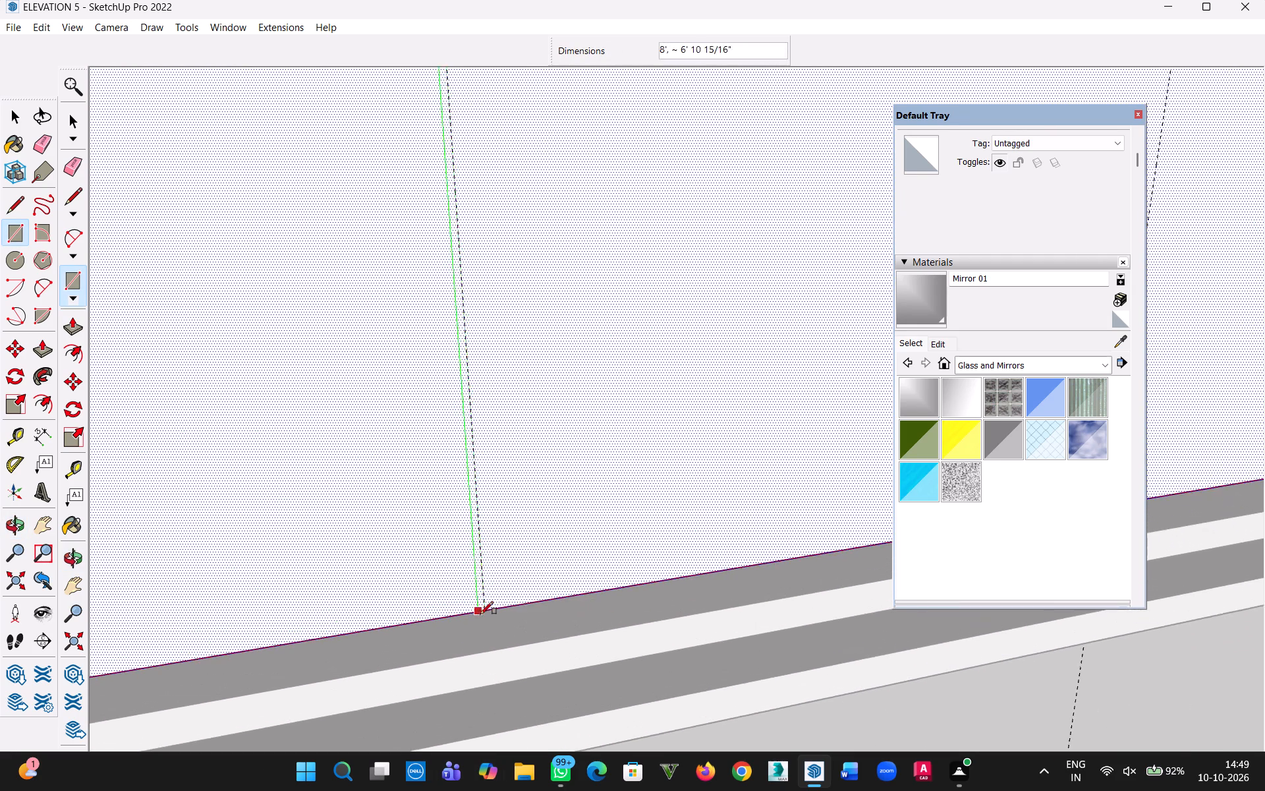
{"action": "scroll", "coordinate": [480, 614], "scroll_direction": "up", "scroll_amount": 8}
{"action": "left_click", "coordinate": [492, 603]}
Draw an 8' high, 7' wide rectangle between the right-hand pair of vertical guides, from the 8' guide down to the wall base.
{"action": "scroll", "coordinate": [571, 536], "scroll_direction": "down", "scroll_amount": 2}
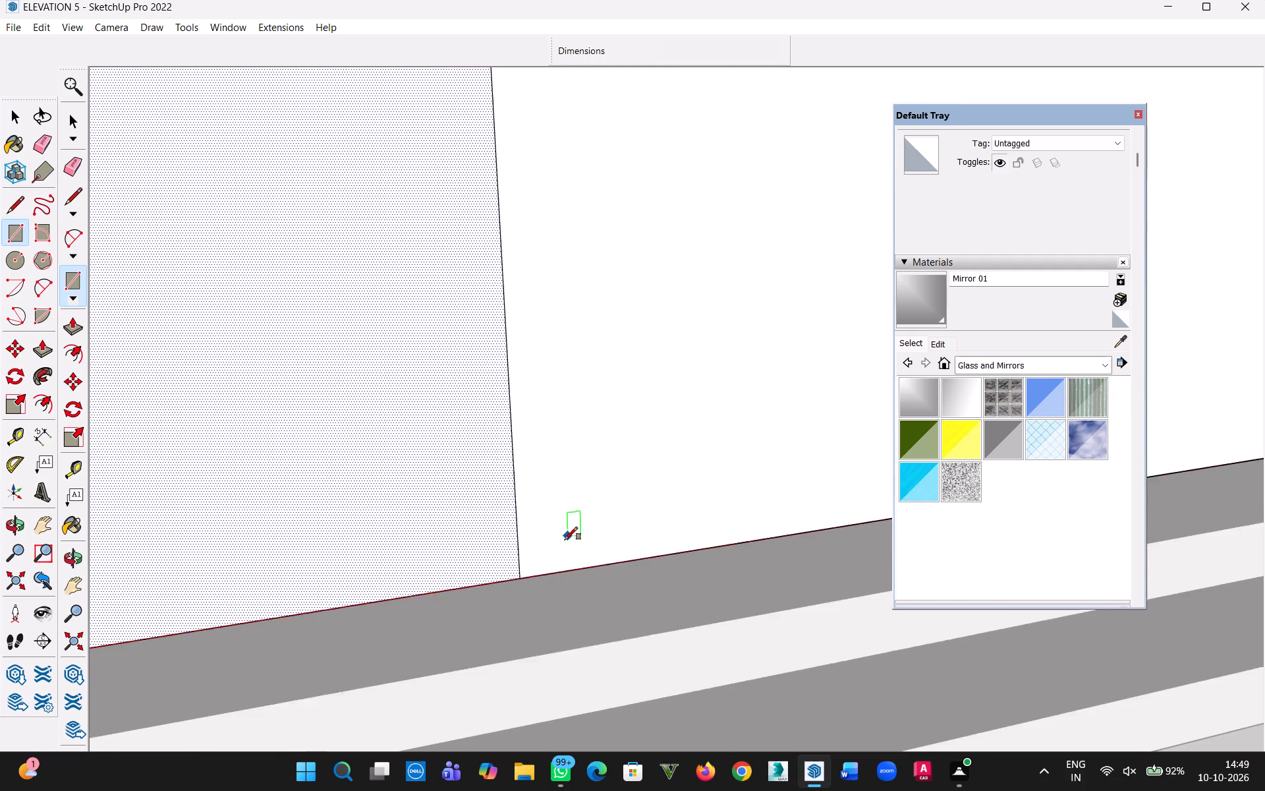
{"action": "scroll", "coordinate": [565, 540], "scroll_direction": "down", "scroll_amount": 17}
{"action": "scroll", "coordinate": [571, 563], "scroll_direction": "up", "scroll_amount": 1}
{"action": "scroll", "coordinate": [578, 553], "scroll_direction": "down", "scroll_amount": 6}
{"action": "key", "text": "h"}
{"action": "left_click_drag", "start_coordinate": [623, 533], "coordinate": [376, 695]}
{"action": "middle_click_drag", "start_coordinate": [612, 625], "coordinate": [619, 622]}
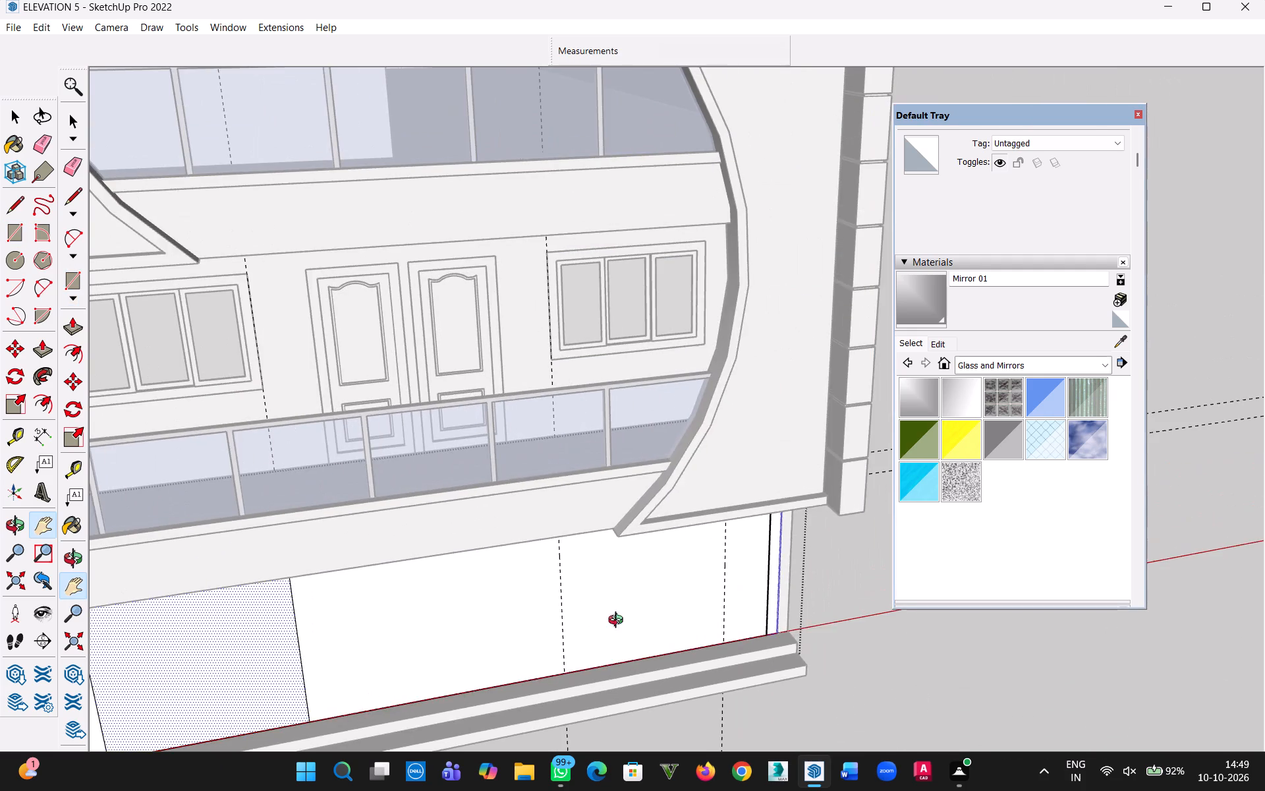
{"action": "middle_click_drag", "start_coordinate": [619, 622], "coordinate": [478, 373]}
{"action": "key", "text": "Escape"}
{"action": "scroll", "coordinate": [548, 438], "scroll_direction": "up", "scroll_amount": 5}
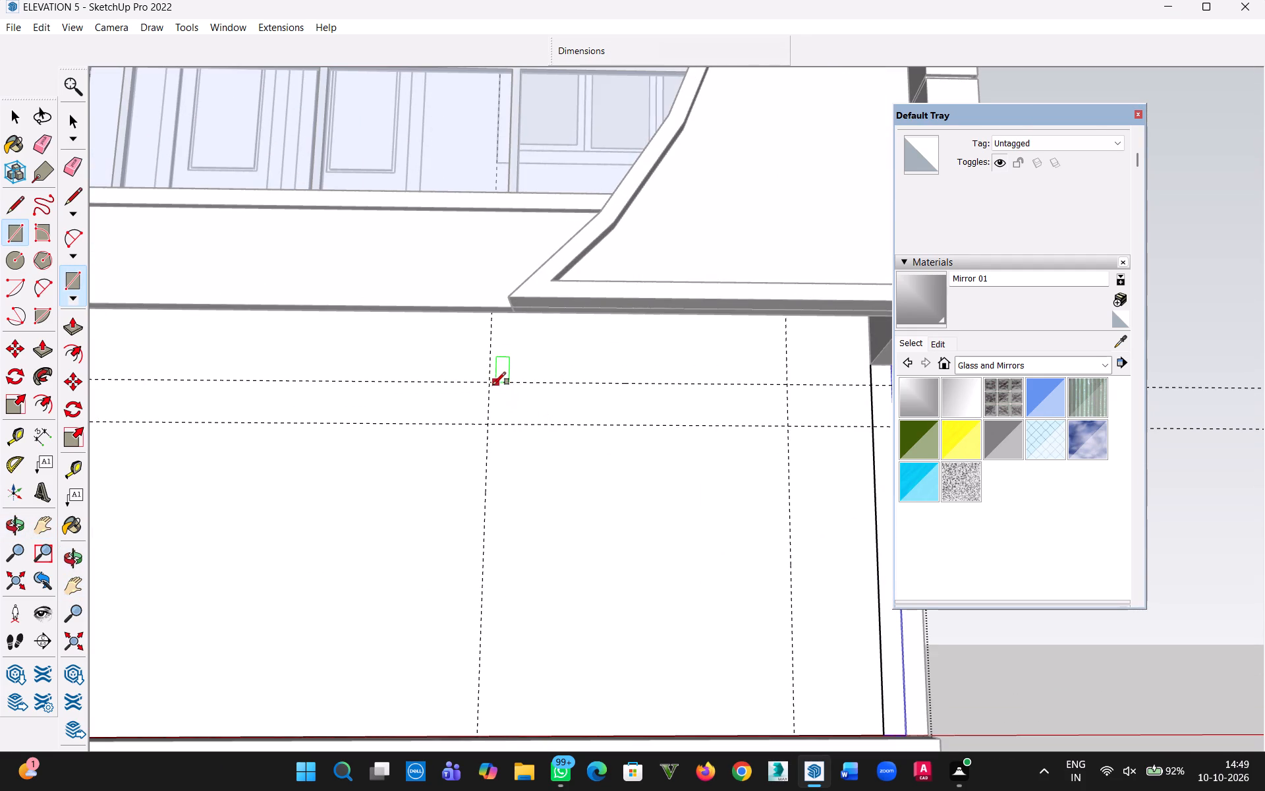
{"action": "left_click", "coordinate": [491, 383]}
{"action": "middle_click_drag", "start_coordinate": [767, 642], "coordinate": [766, 657]}
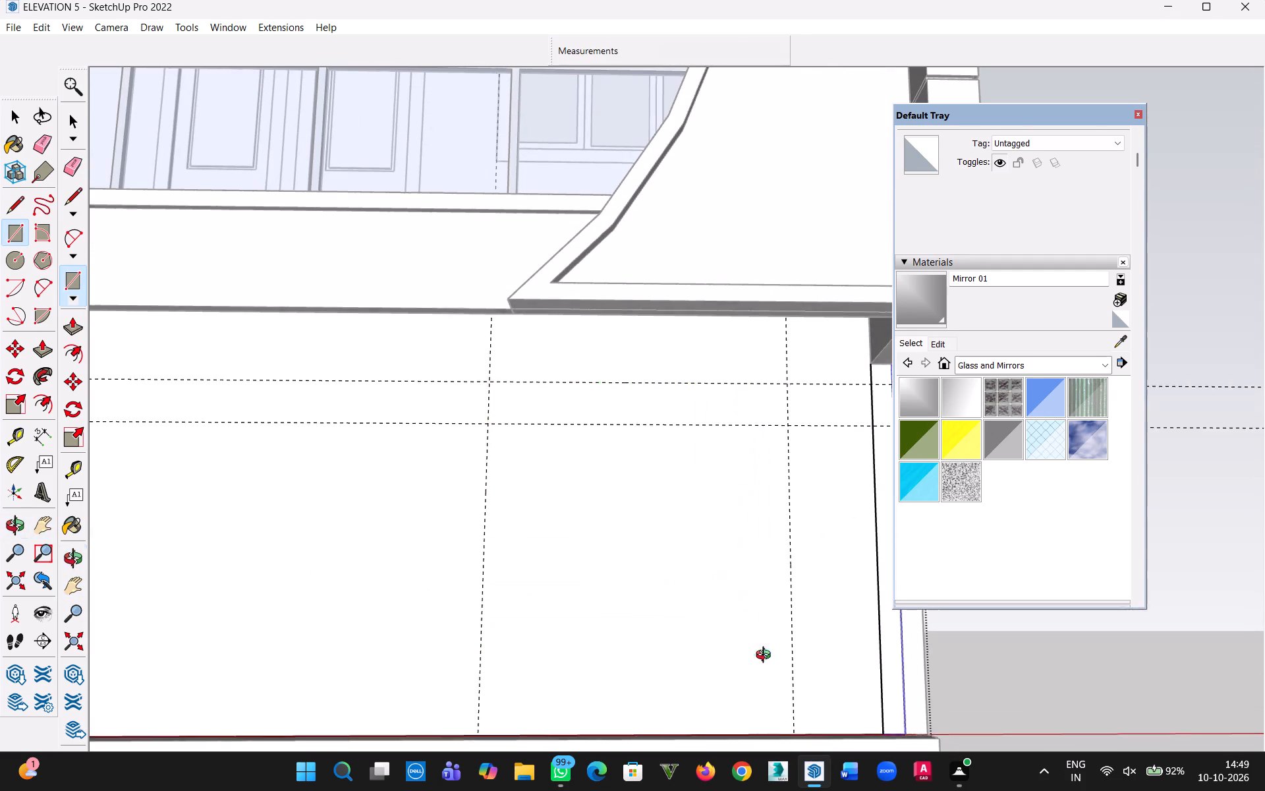
{"action": "middle_click_drag", "start_coordinate": [766, 657], "coordinate": [775, 772]}
{"action": "key", "text": "h"}
{"action": "scroll", "coordinate": [789, 701], "scroll_direction": "up", "scroll_amount": 10}
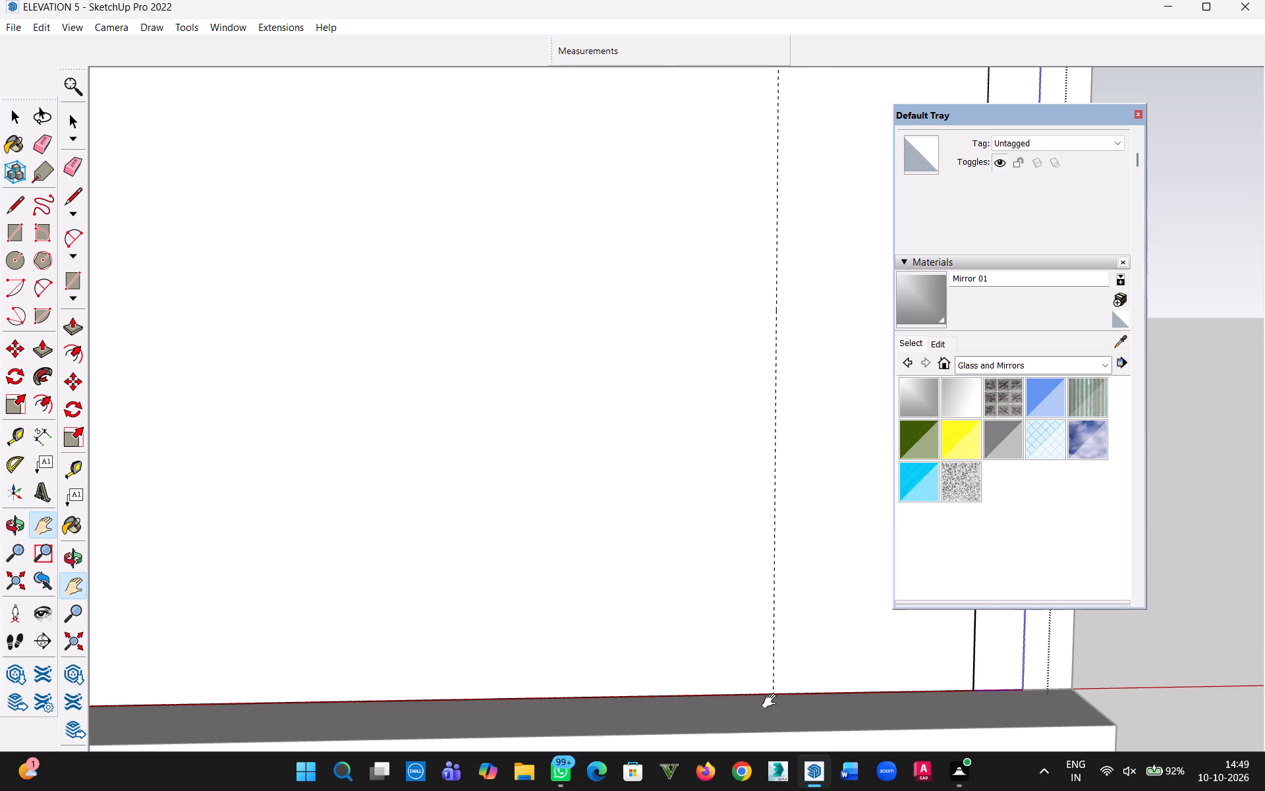
{"action": "scroll", "coordinate": [764, 685], "scroll_direction": "up", "scroll_amount": 4}
{"action": "key", "text": "Escape"}
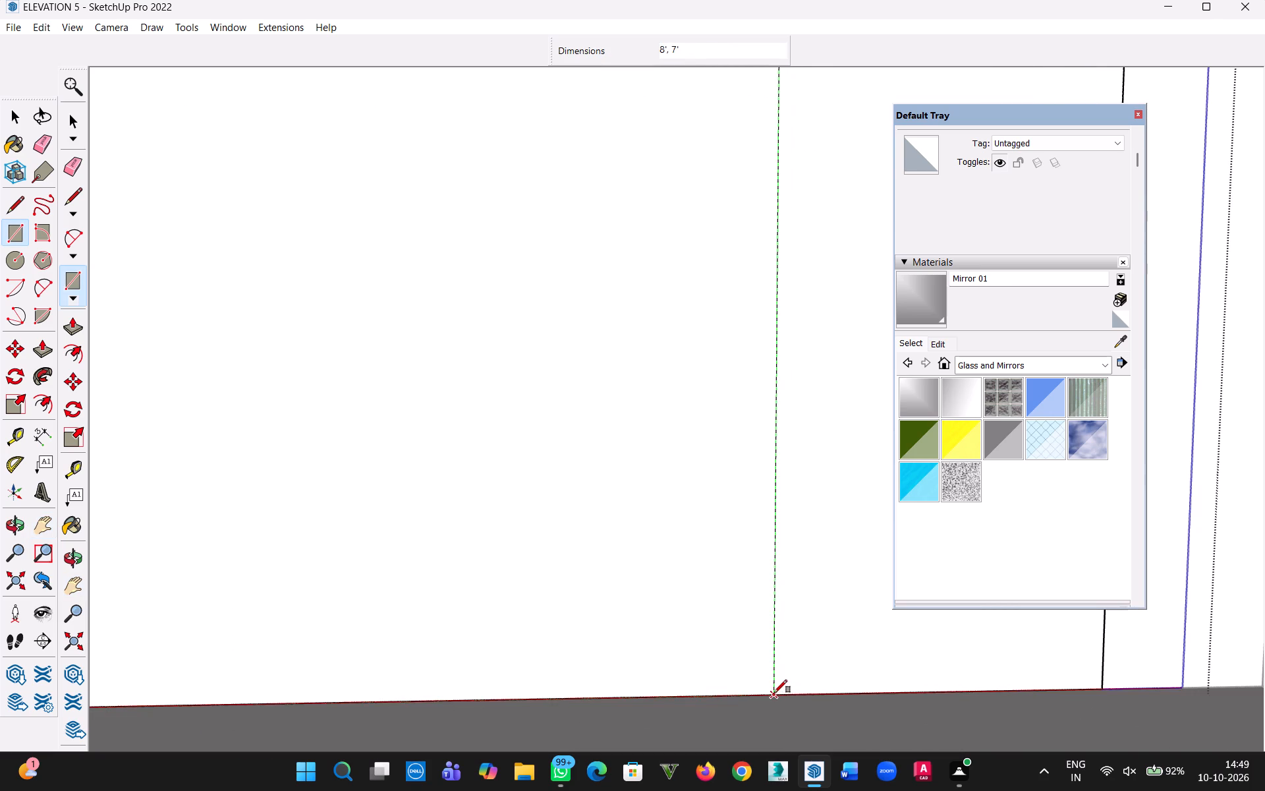
{"action": "left_click", "coordinate": [774, 693]}
Push both 8' by 7' rectangles 6" through the front wall to cut two openings.
{"action": "scroll", "coordinate": [625, 637], "scroll_direction": "down", "scroll_amount": 20}
{"action": "scroll", "coordinate": [625, 637], "scroll_direction": "down", "scroll_amount": 2}
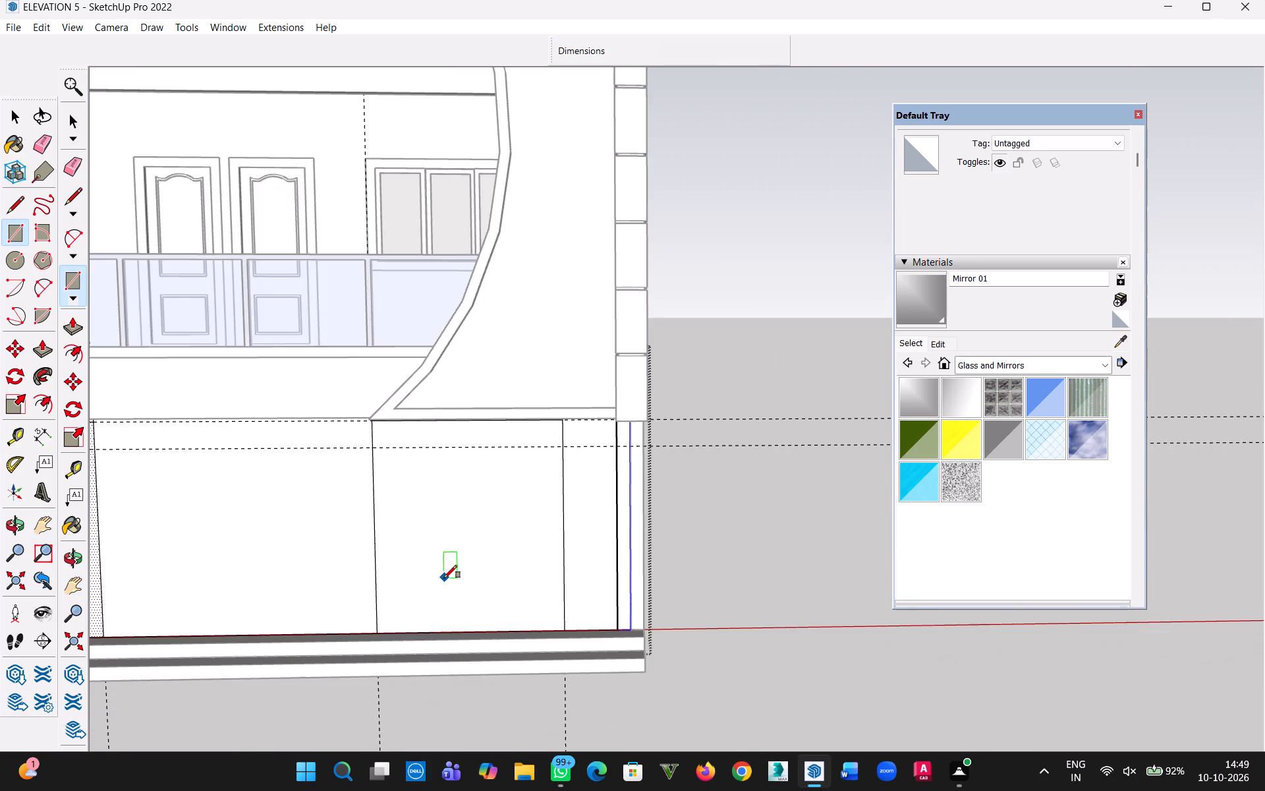
{"action": "scroll", "coordinate": [444, 578], "scroll_direction": "down", "scroll_amount": 6}
{"action": "key", "text": "p"}
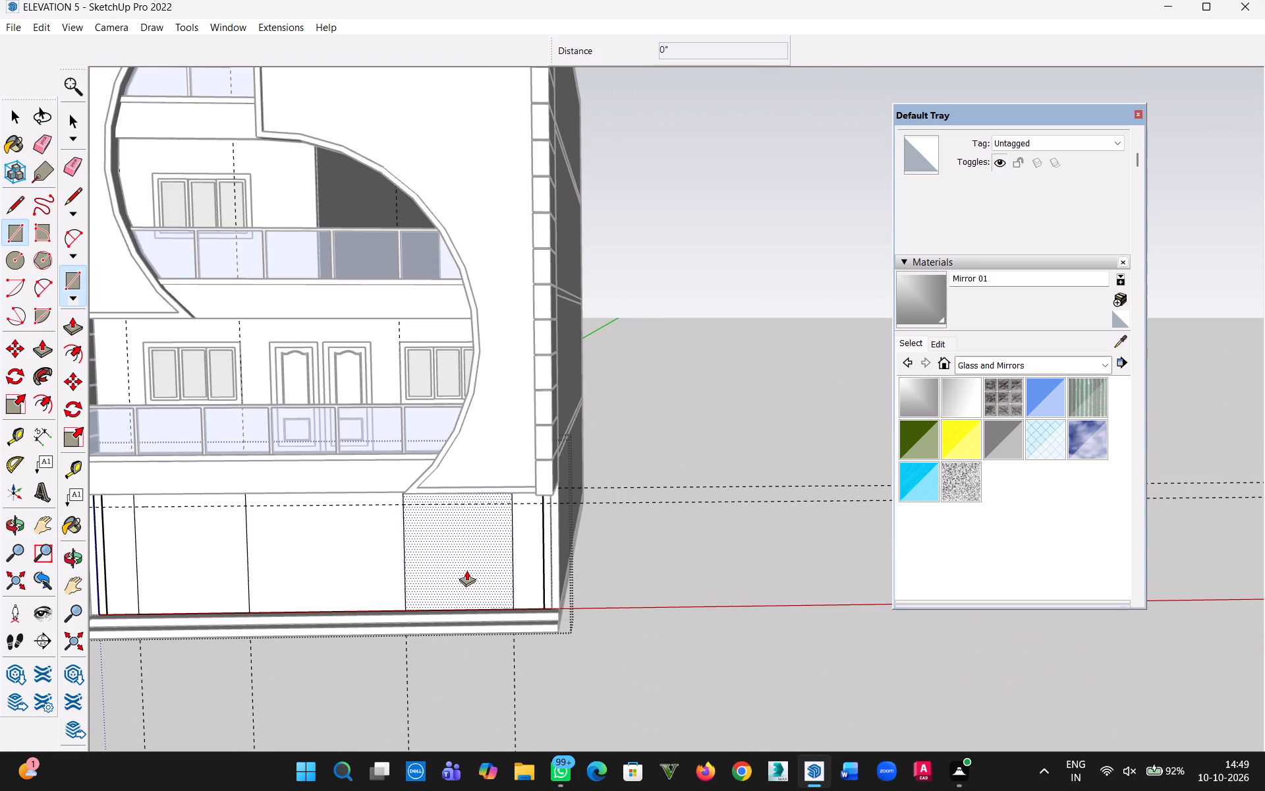
{"action": "left_click", "coordinate": [466, 570]}
{"action": "left_click", "coordinate": [458, 544]}
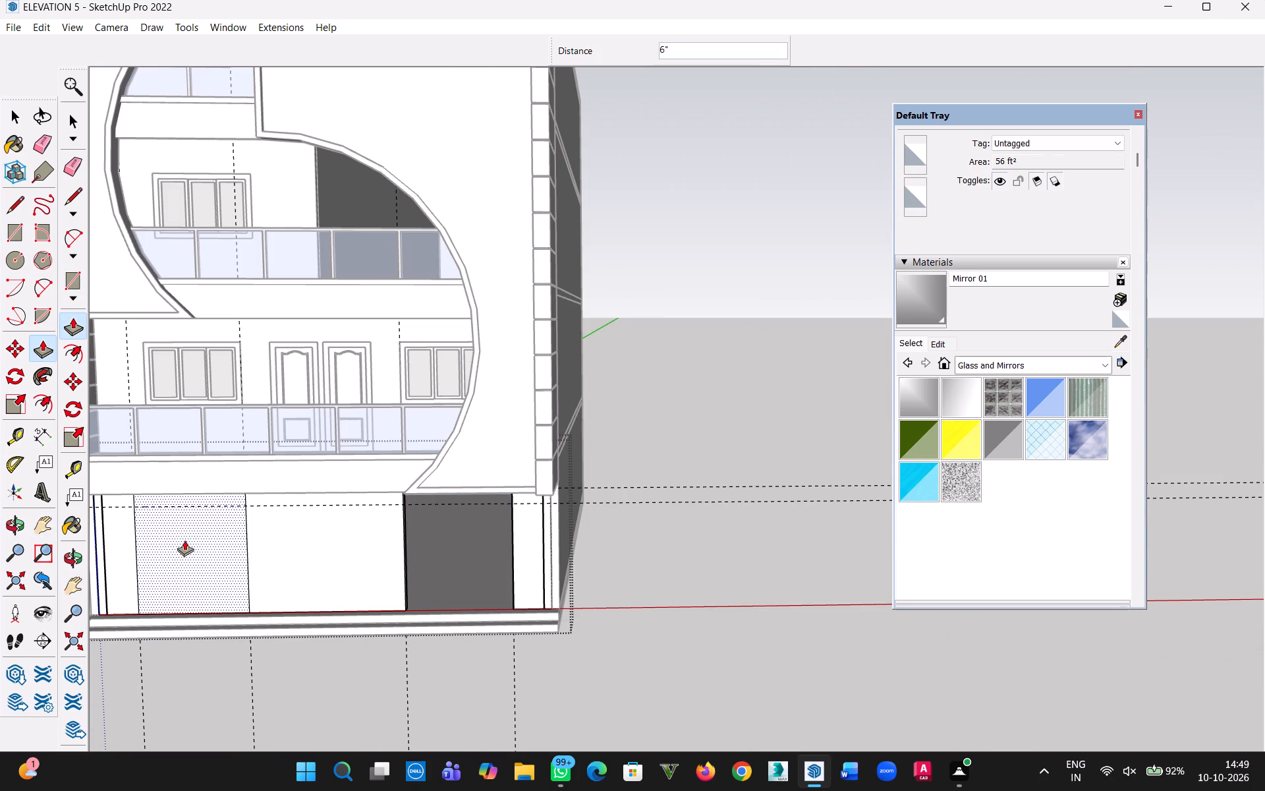
{"action": "double_click", "coordinate": [184, 541]}
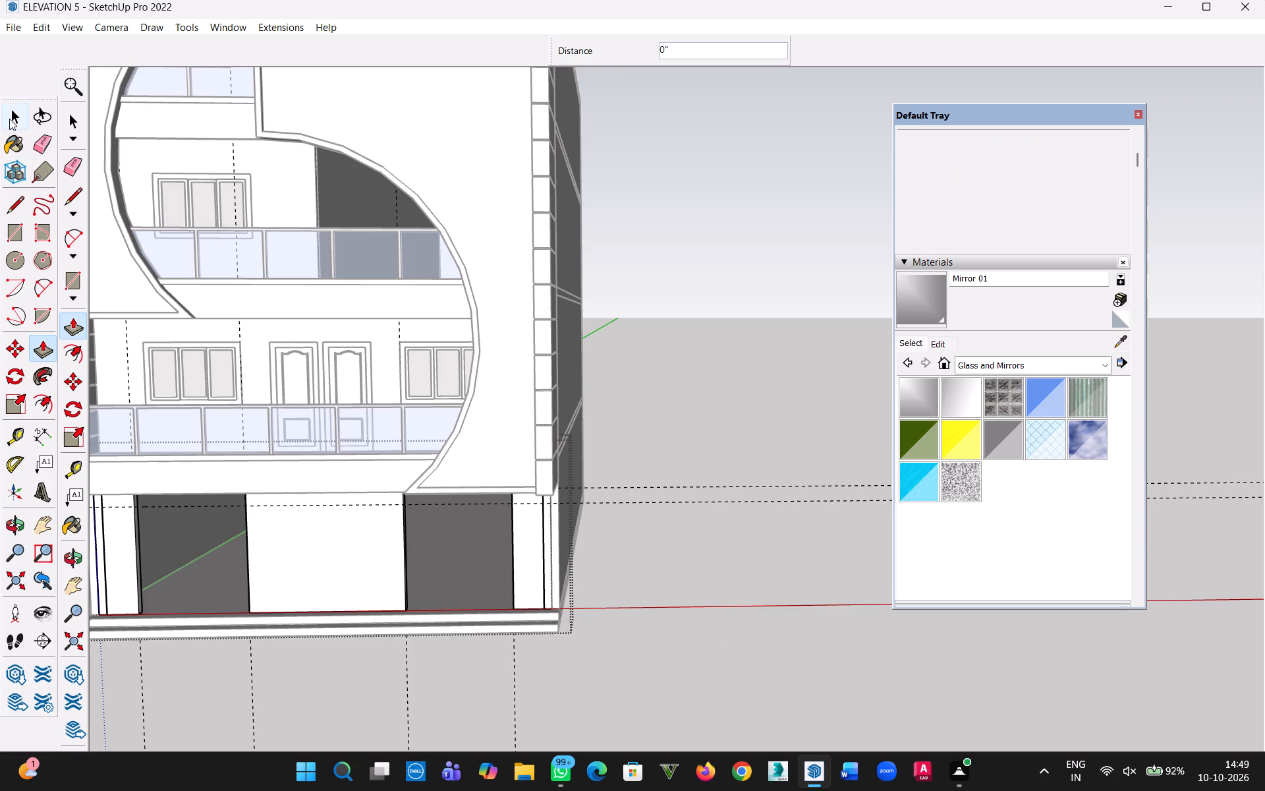
Examine the two cut openings and the wall face between them from several angles.
{"action": "left_click", "coordinate": [9, 119]}
{"action": "middle_click_drag", "start_coordinate": [237, 500], "coordinate": [408, 508]}
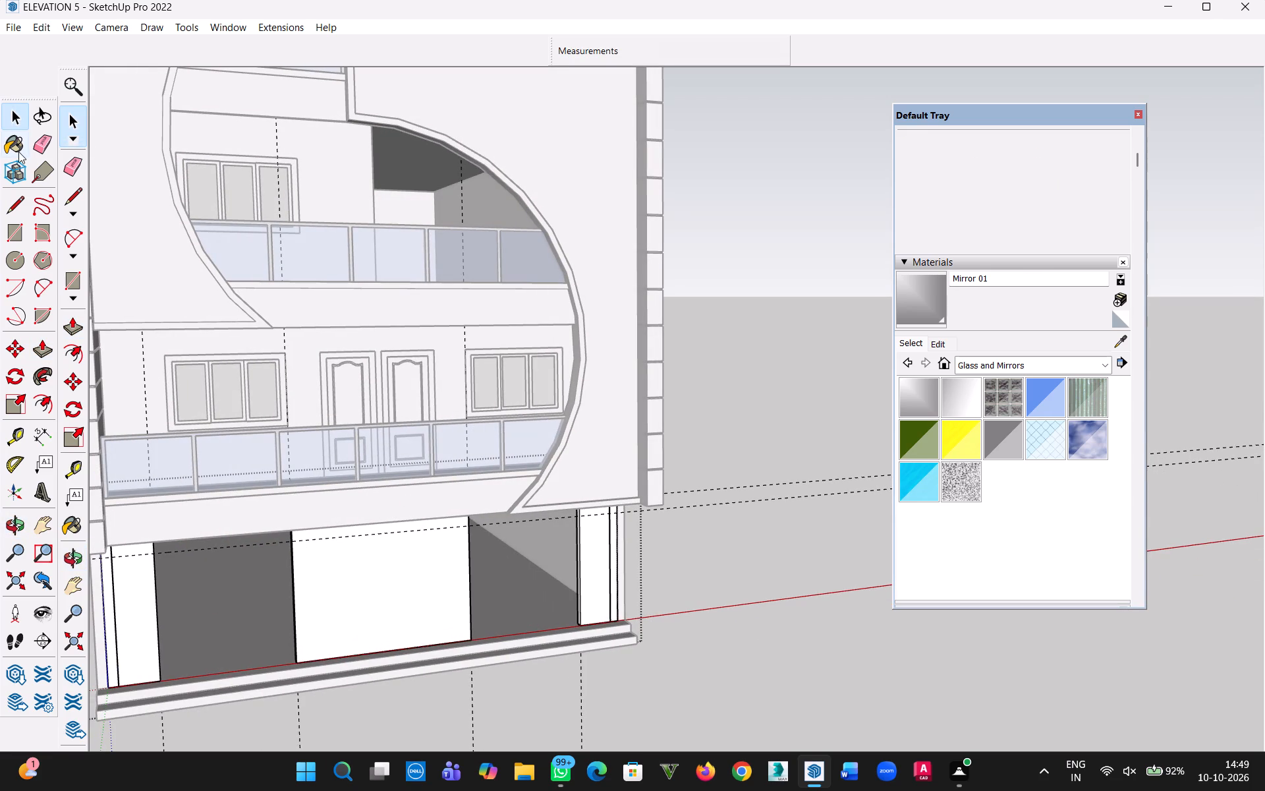
{"action": "left_click", "coordinate": [14, 117]}
{"action": "left_click", "coordinate": [340, 586]}
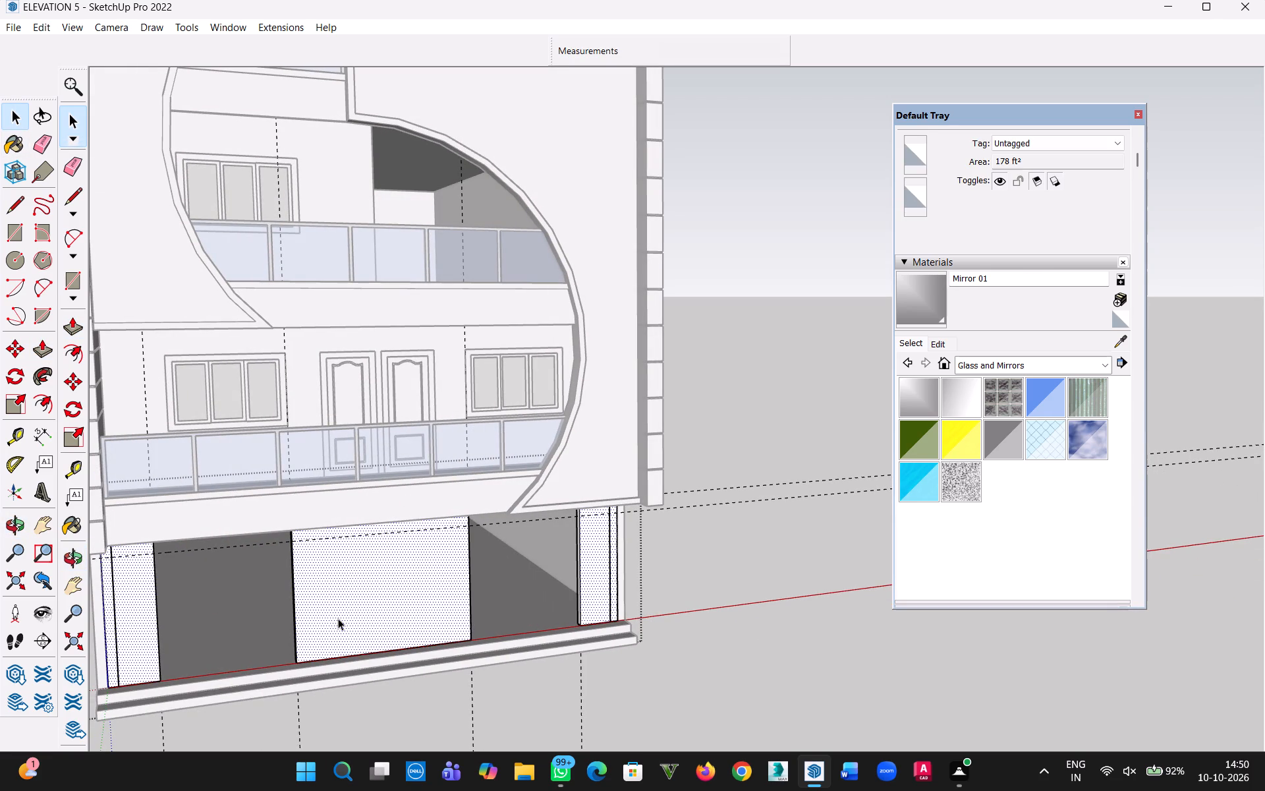
{"action": "middle_click_drag", "start_coordinate": [417, 624], "coordinate": [372, 489]}
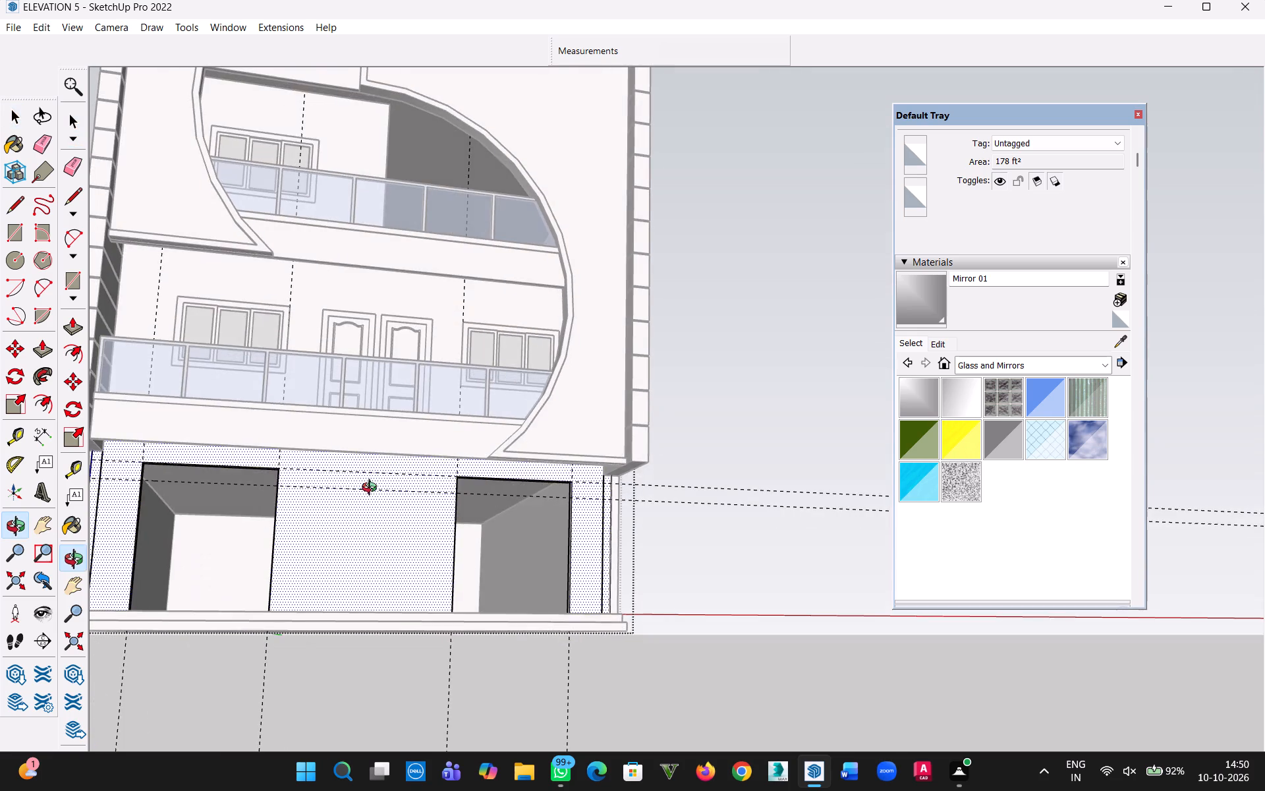
{"action": "middle_click_drag", "start_coordinate": [372, 489], "coordinate": [339, 537]}
{"action": "scroll", "coordinate": [335, 623], "scroll_direction": "up", "scroll_amount": 6}
{"action": "middle_click_drag", "start_coordinate": [367, 599], "coordinate": [591, 608]}
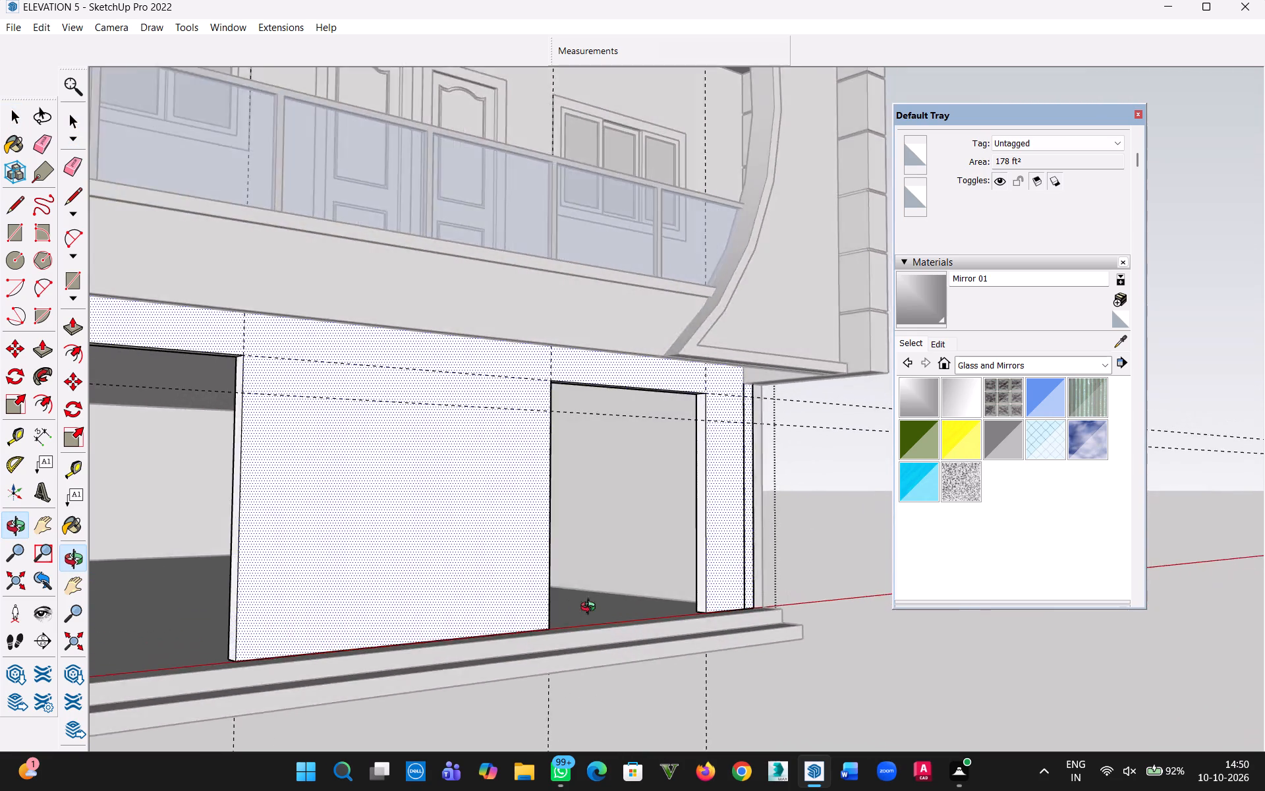
{"action": "middle_click_drag", "start_coordinate": [591, 608], "coordinate": [352, 602]}
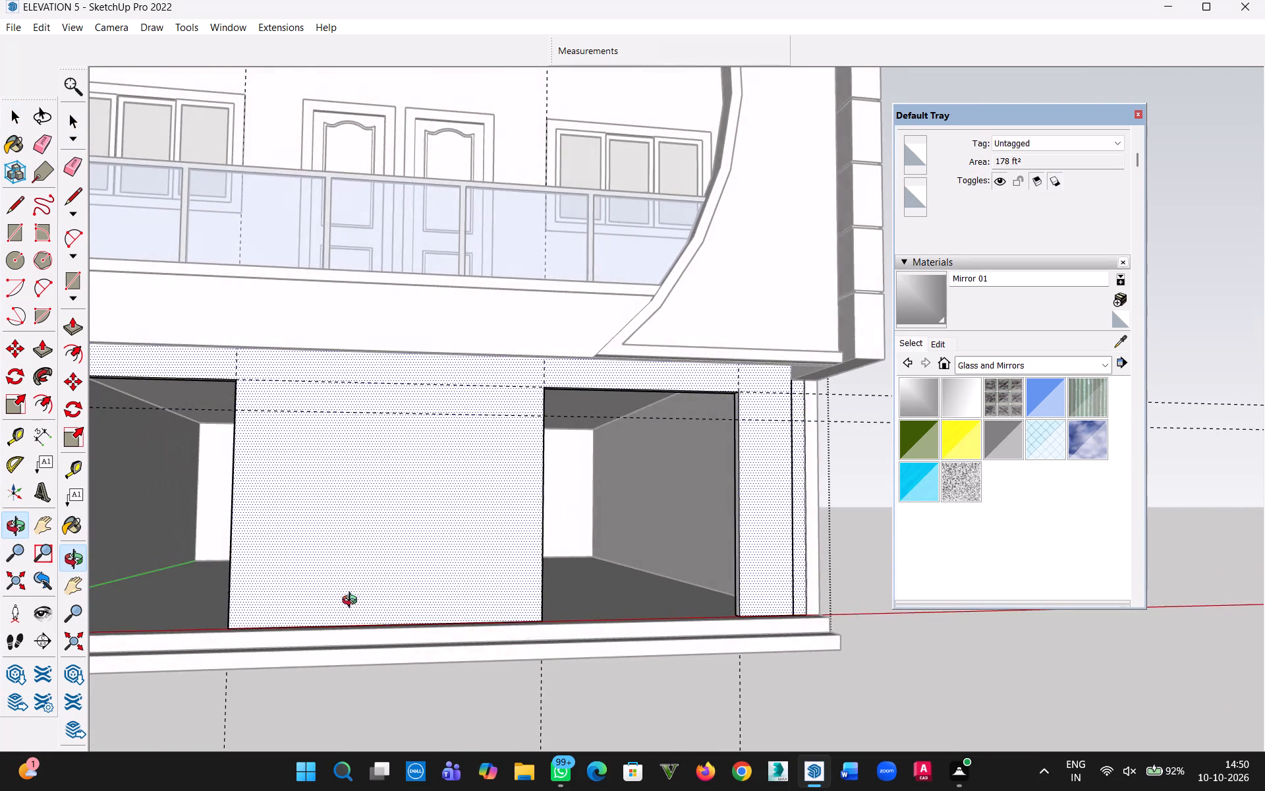
{"action": "middle_click_drag", "start_coordinate": [352, 602], "coordinate": [352, 601]}
Place a horizontal guide 6' above the base edge of the wall section between the two openings.
{"action": "scroll", "coordinate": [374, 604], "scroll_direction": "up", "scroll_amount": 5}
{"action": "middle_click_drag", "start_coordinate": [410, 537], "coordinate": [389, 761]}
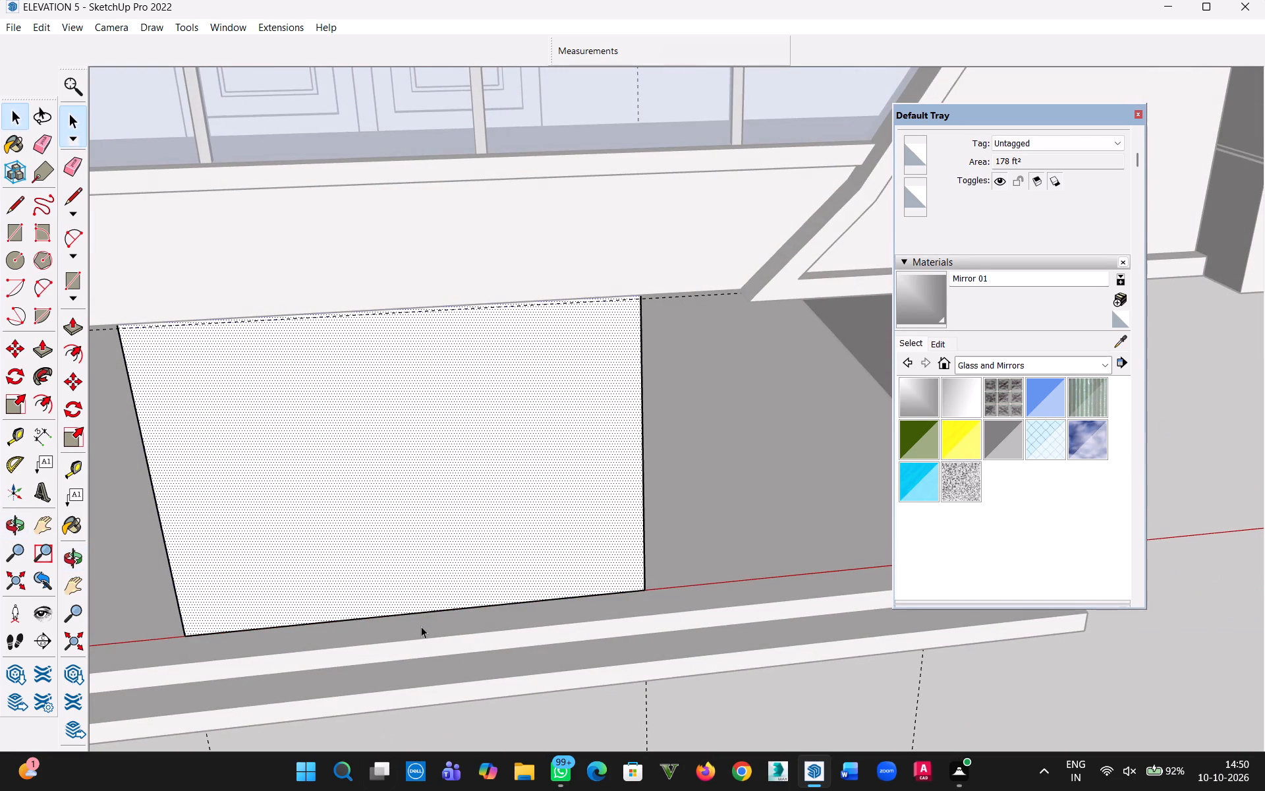
{"action": "left_click", "coordinate": [416, 618]}
{"action": "key", "text": "t"}
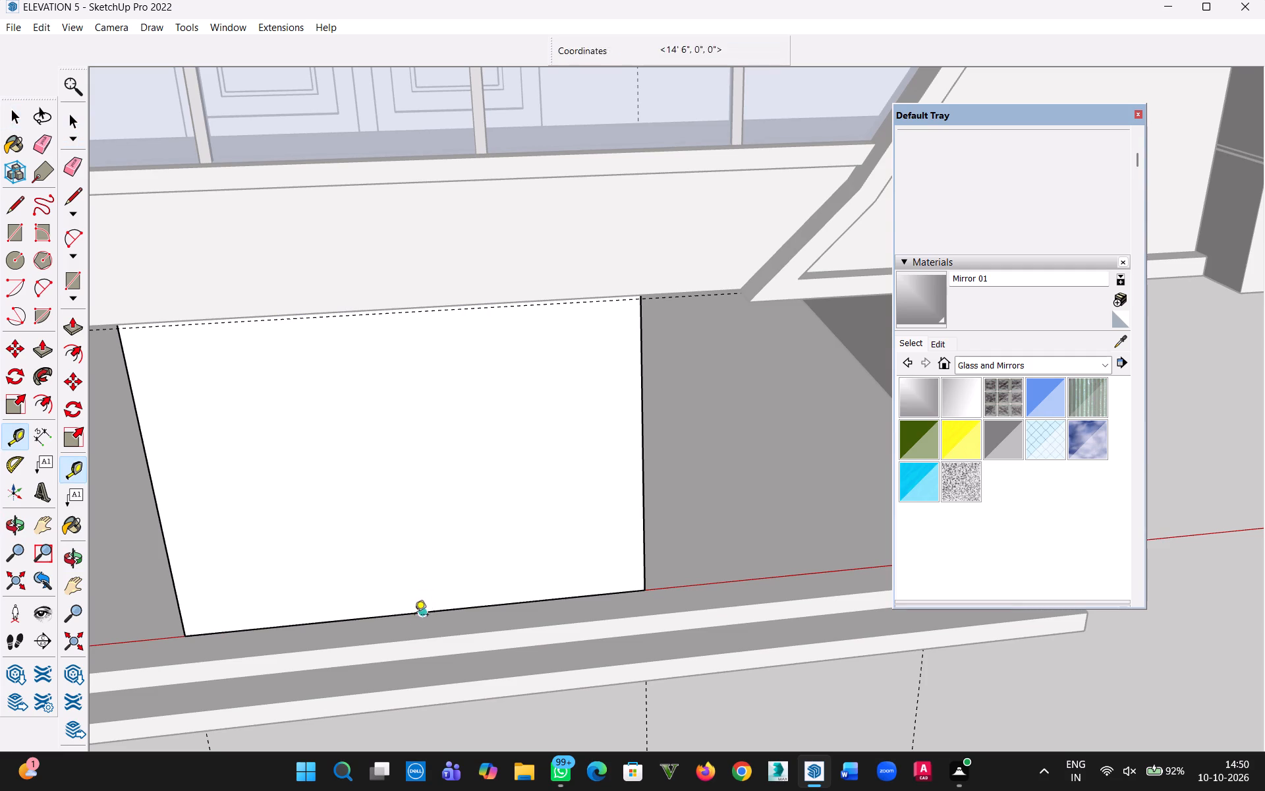
{"action": "left_click", "coordinate": [408, 614]}
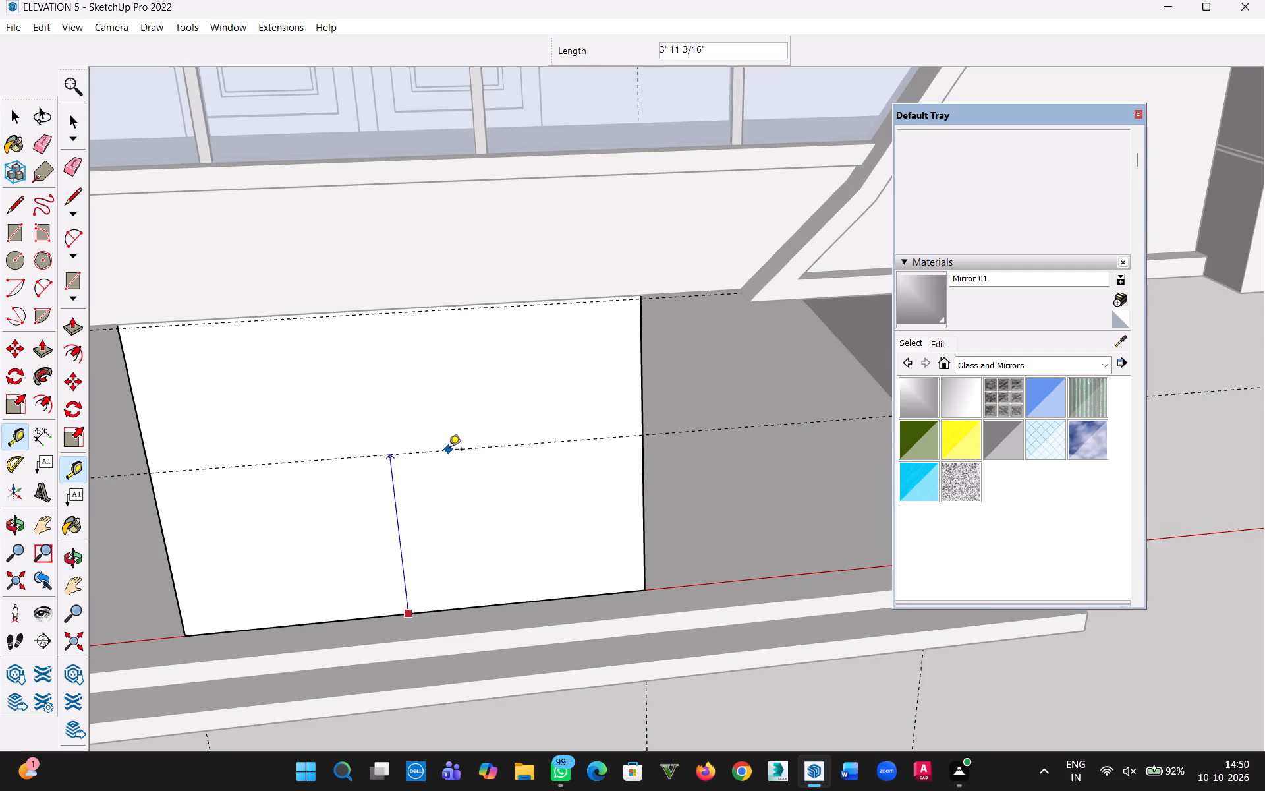
{"action": "type", "text": "6'"}
{"action": "key", "text": "Return"}
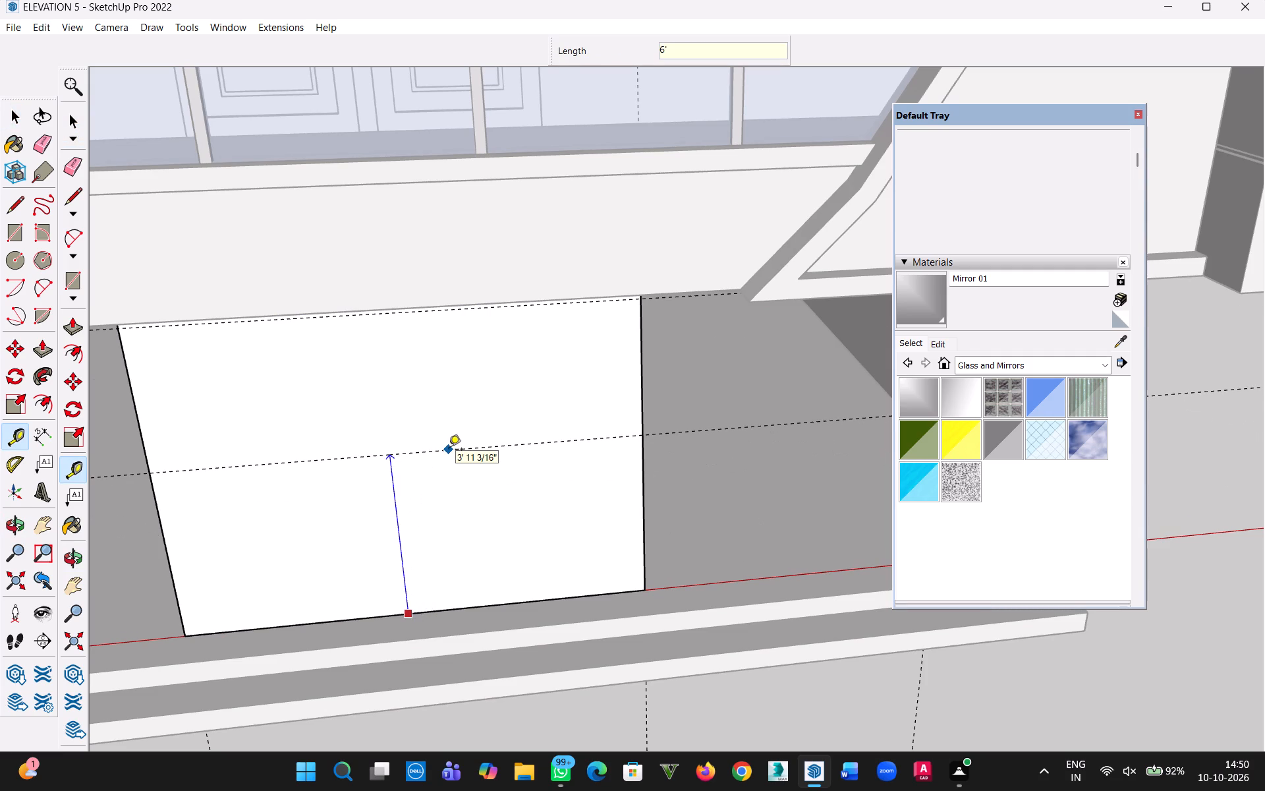
Place vertical guides 2' inward from both side edges of the wall section between the openings.
{"action": "middle_click_drag", "start_coordinate": [377, 532], "coordinate": [392, 413]}
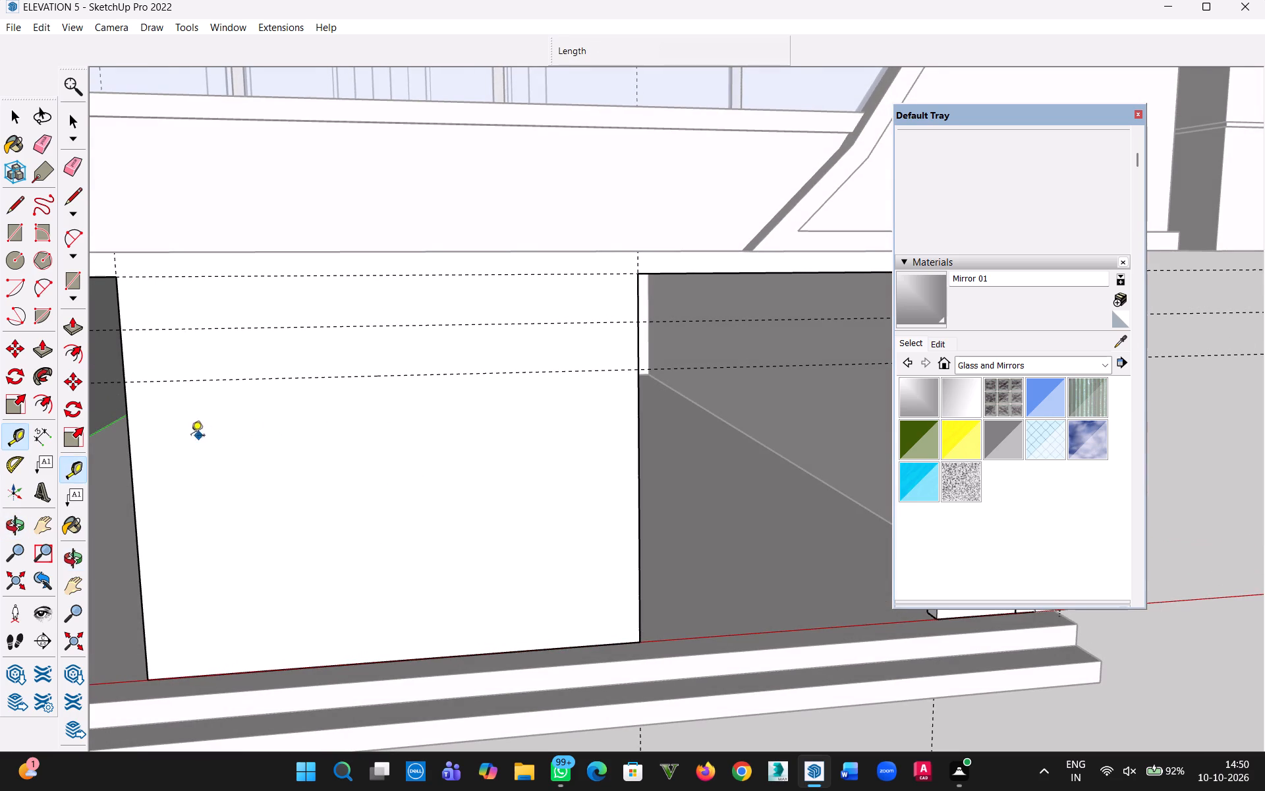
{"action": "left_click", "coordinate": [132, 469]}
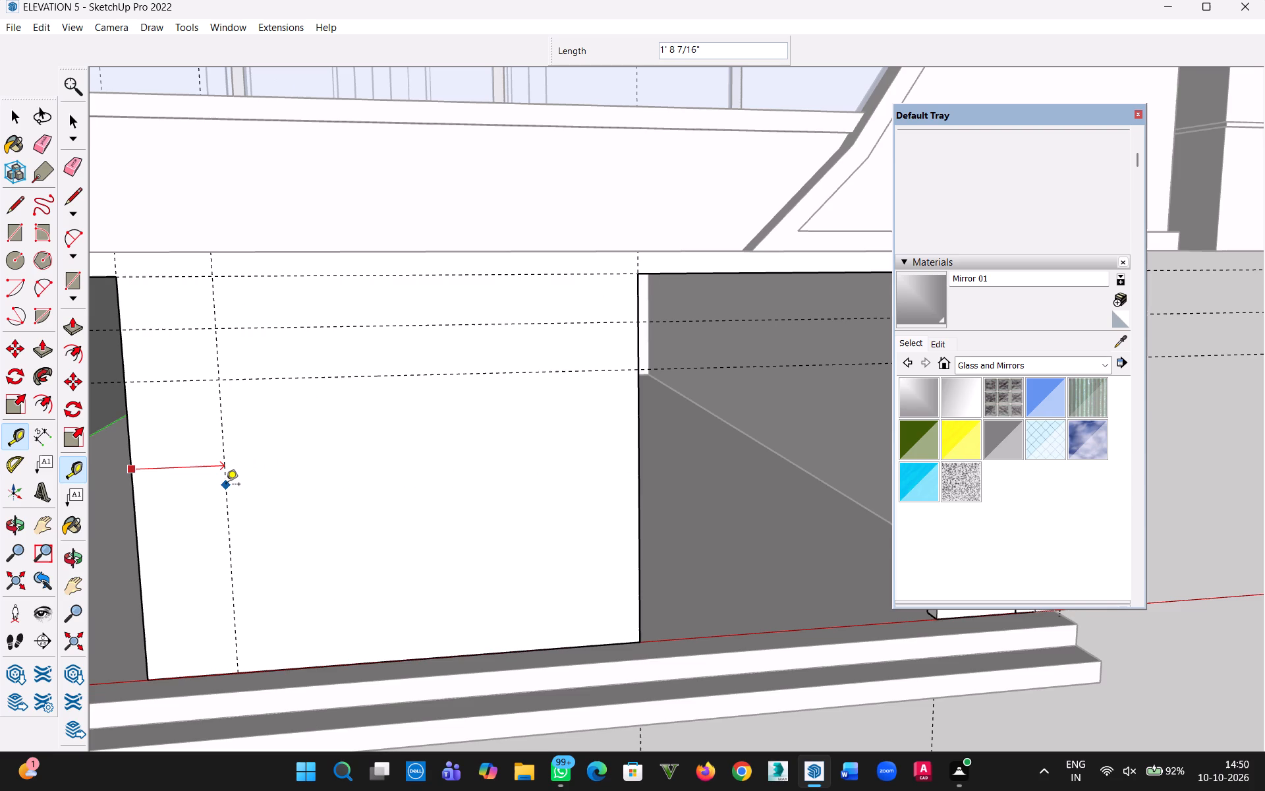
{"action": "key", "text": "2"}
{"action": "key", "text": "apostrophe"}
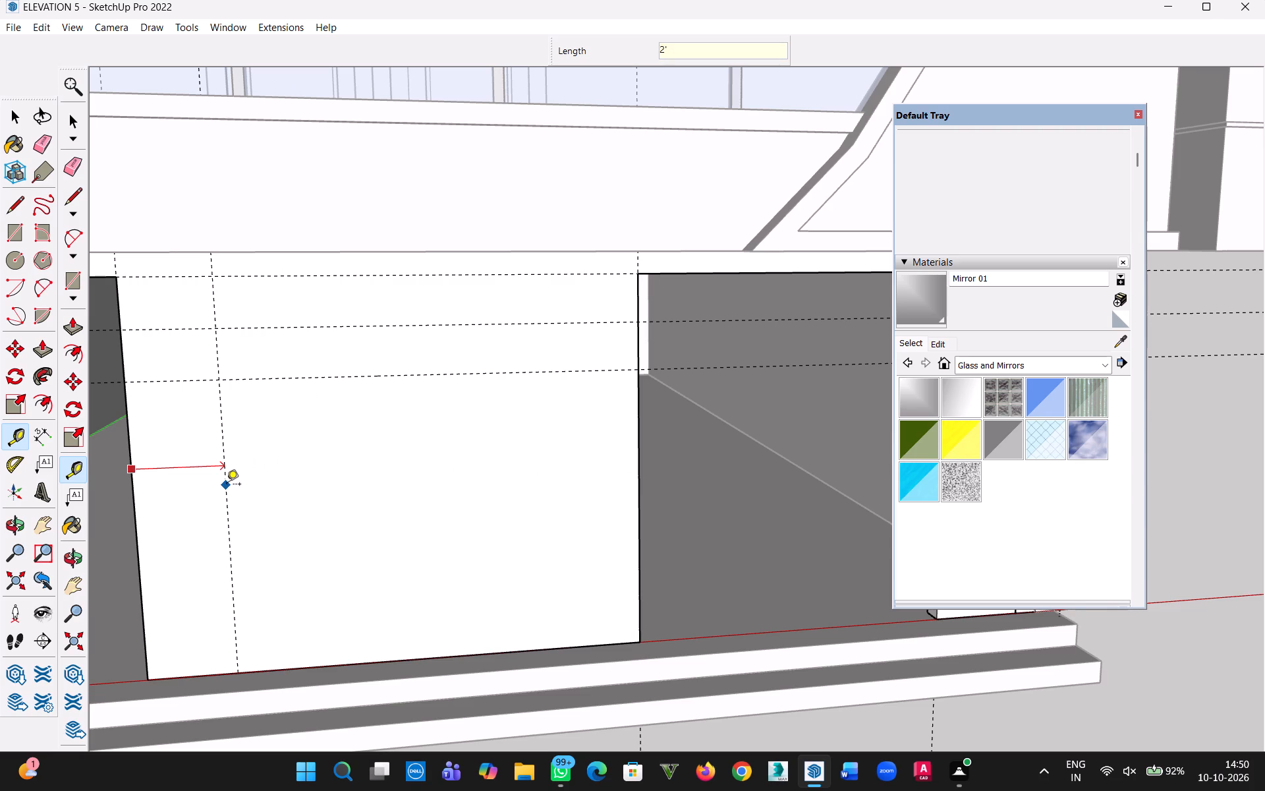
{"action": "key", "text": "Return"}
{"action": "left_click", "coordinate": [638, 453]}
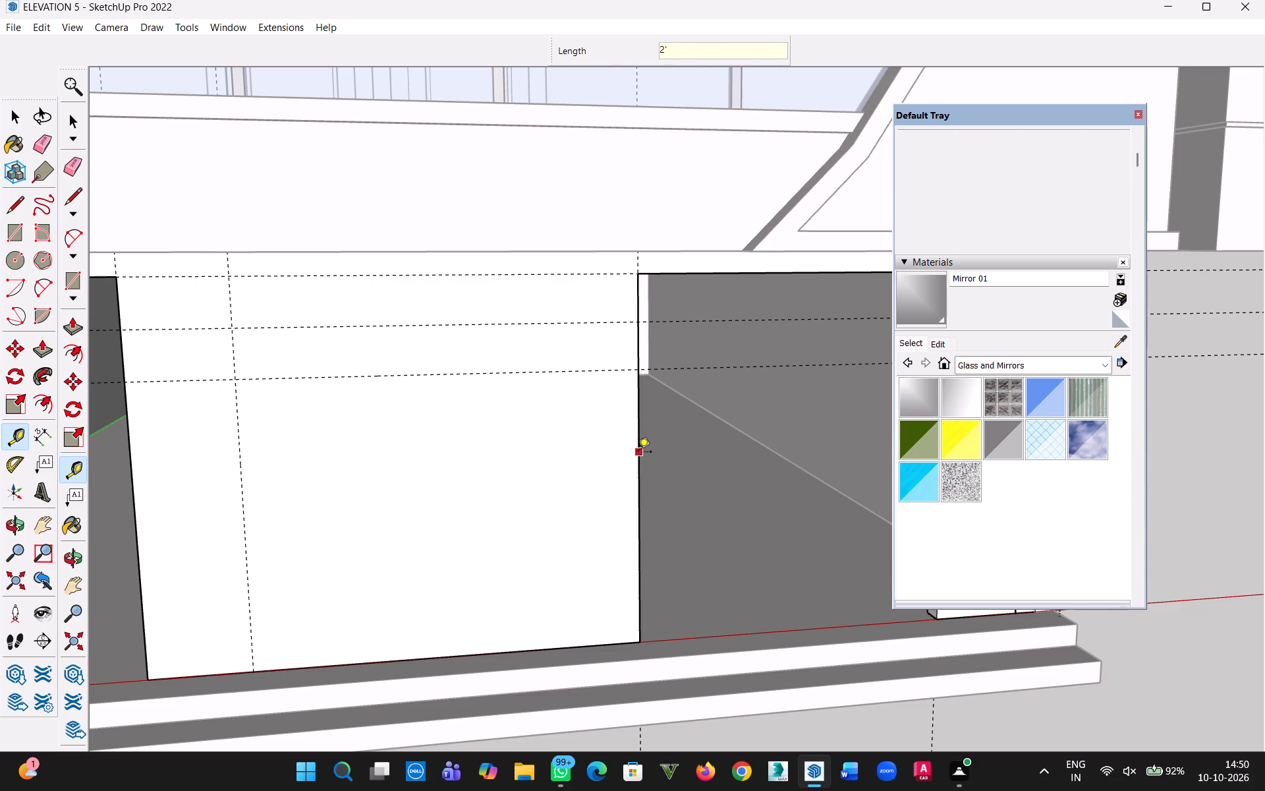
{"action": "type", "text": "2'"}
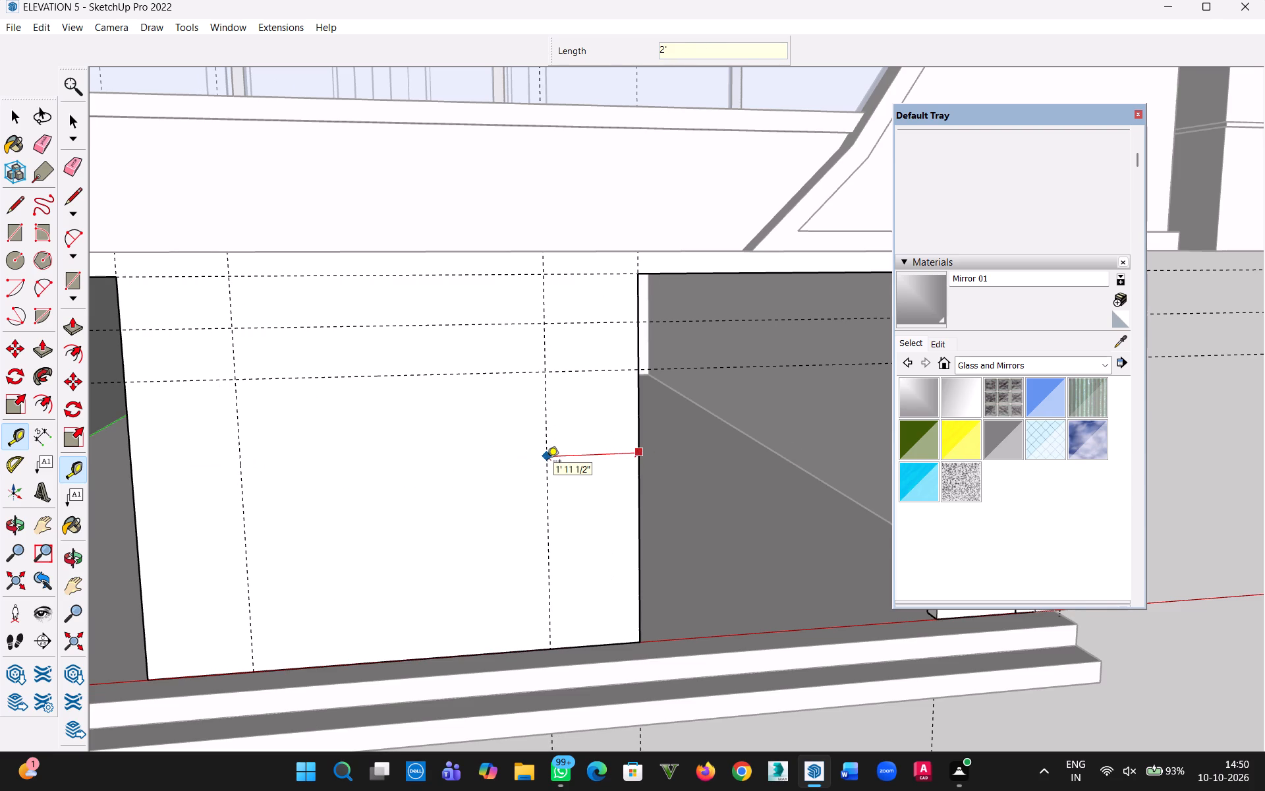
{"action": "key", "text": "Return"}
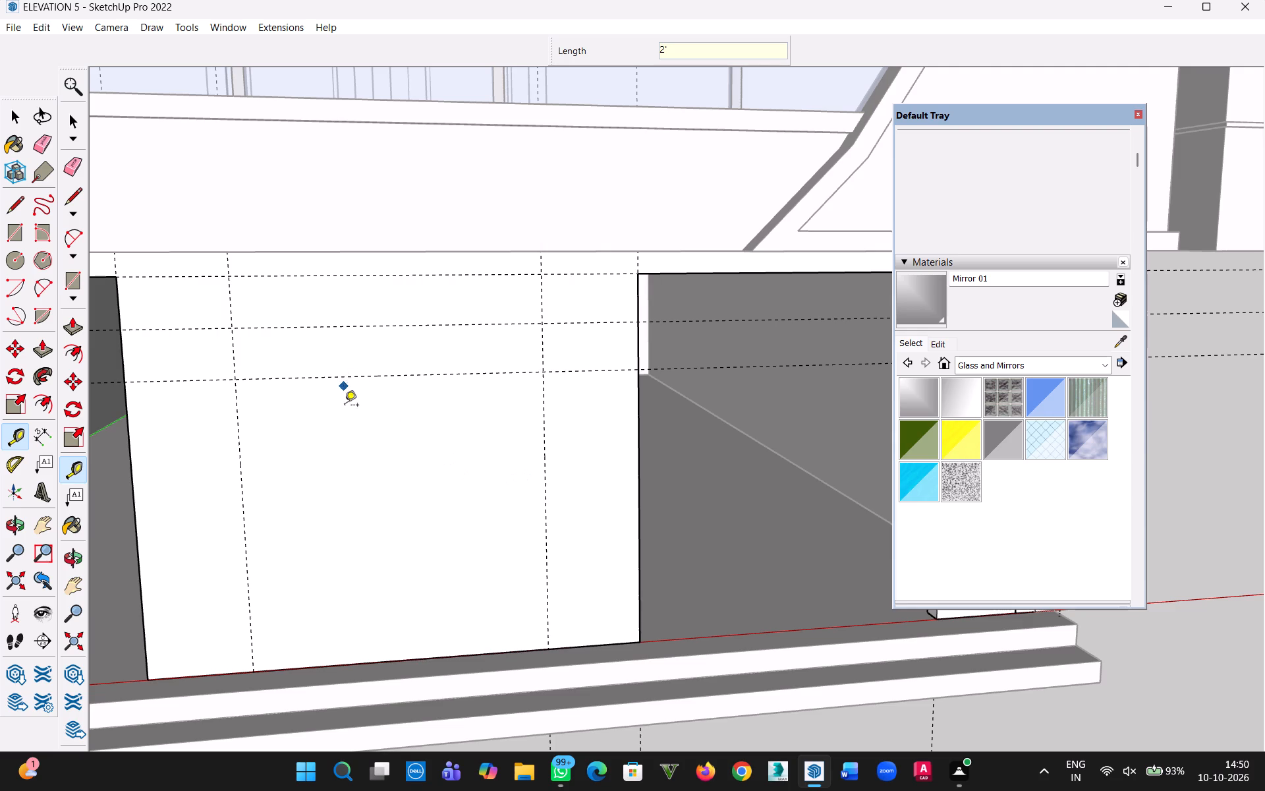
Draw a 7' high, 6' wide rectangle between the two inset vertical guides, from the middle horizontal guide down to the wall base.
{"action": "key", "text": "r"}
{"action": "left_click", "coordinate": [232, 329]}
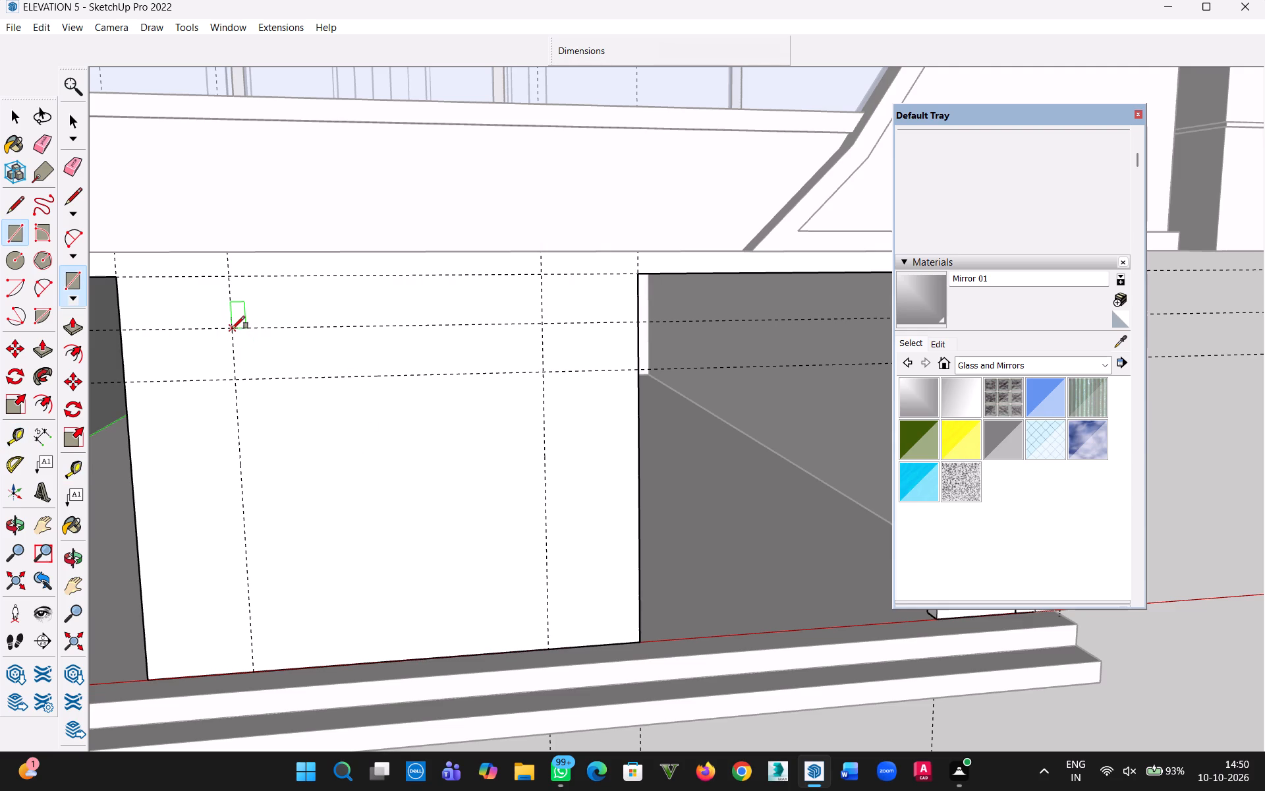
{"action": "left_click", "coordinate": [549, 647]}
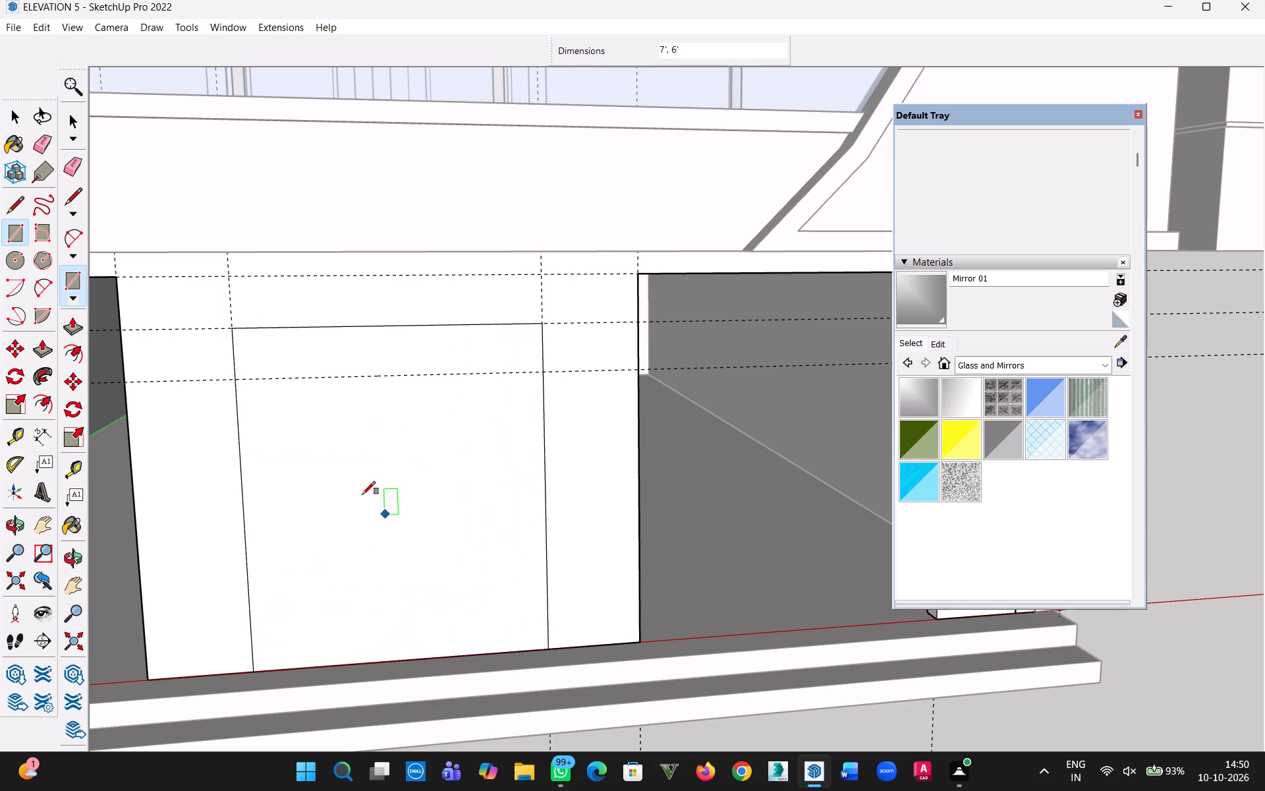
Push the 7' by 6' rectangle 6" through the wall to cut the central opening.
{"action": "key", "text": "p"}
{"action": "left_click", "coordinate": [392, 501]}
{"action": "left_click", "coordinate": [397, 463]}
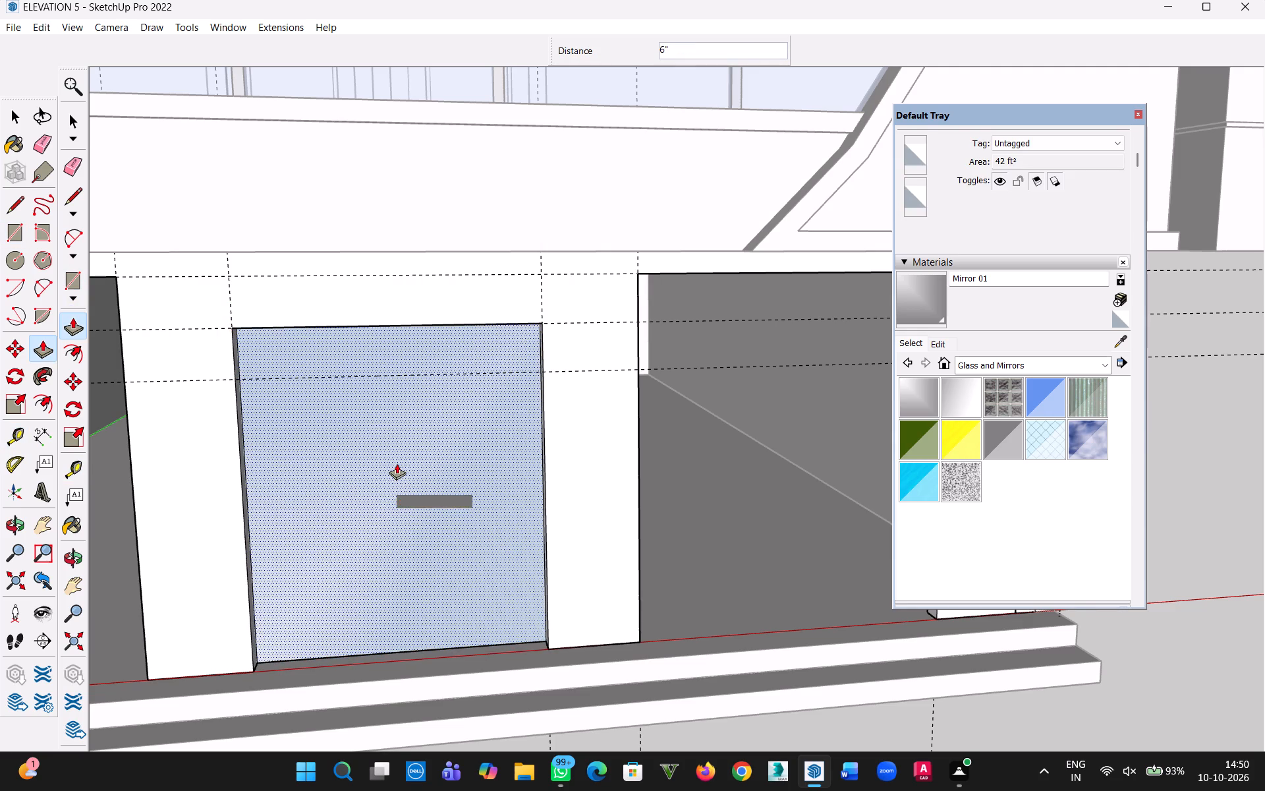
{"action": "scroll", "coordinate": [436, 457], "scroll_direction": "down", "scroll_amount": 9}
{"action": "middle_click_drag", "start_coordinate": [443, 473], "coordinate": [403, 464]}
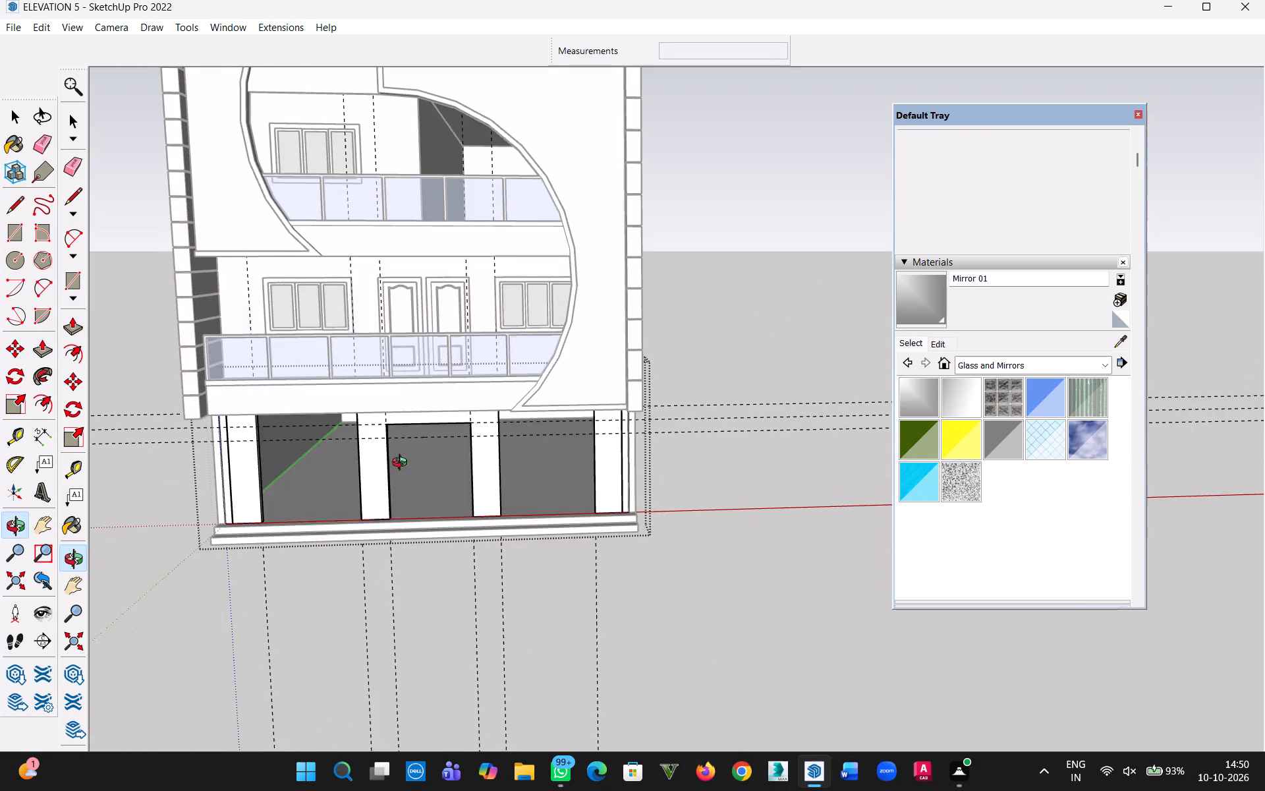
{"action": "middle_click_drag", "start_coordinate": [403, 464], "coordinate": [403, 456]}
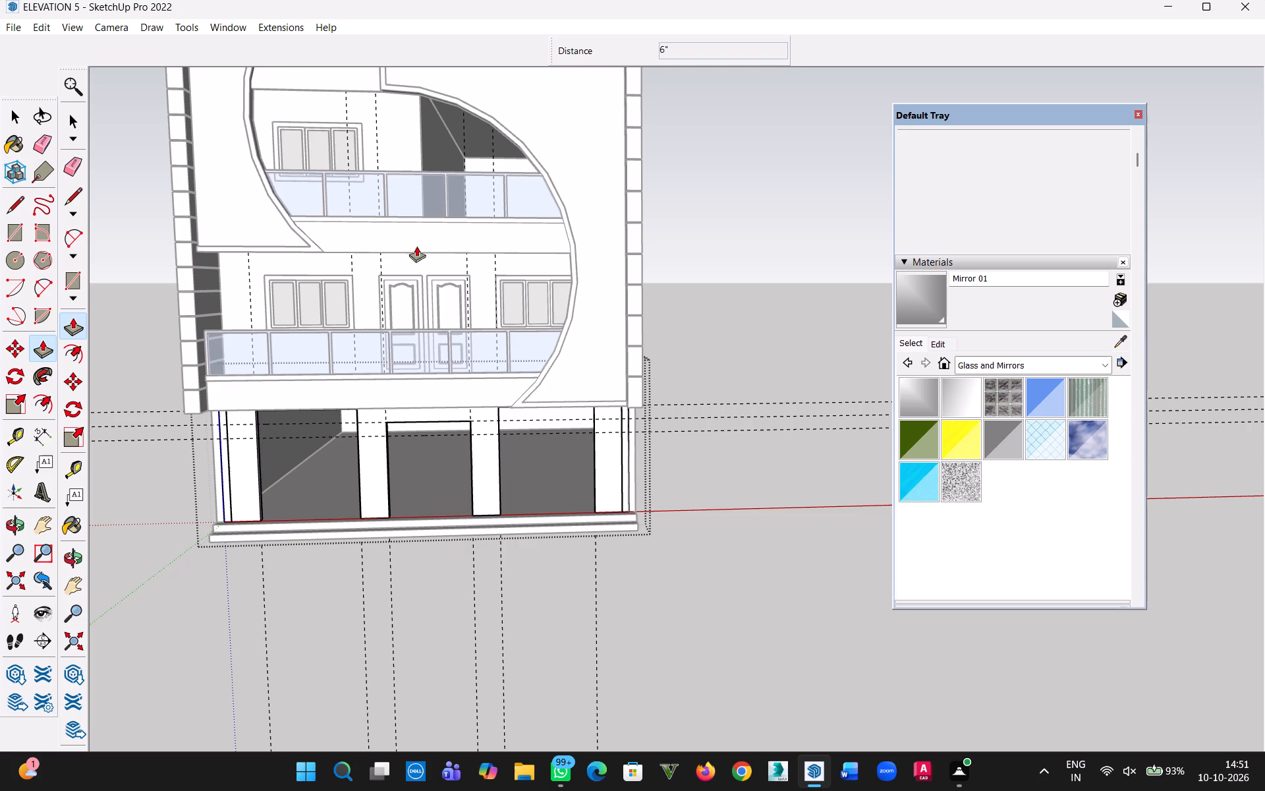
Examine the three openings cut through the lowest storey's front wall from above, below and close up.
{"action": "middle_click_drag", "start_coordinate": [414, 198], "coordinate": [437, 411]}
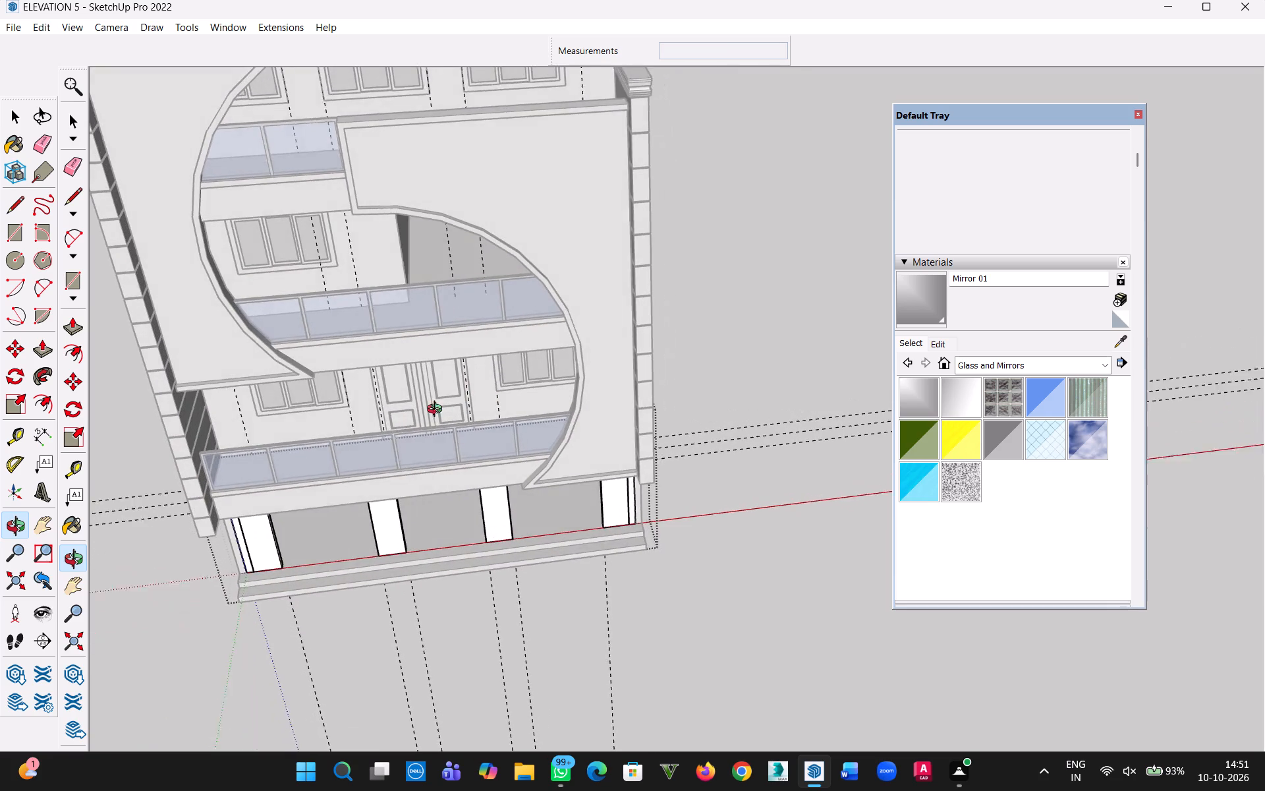
{"action": "middle_click_drag", "start_coordinate": [437, 411], "coordinate": [416, 412]}
{"action": "scroll", "coordinate": [306, 519], "scroll_direction": "up", "scroll_amount": 4}
{"action": "middle_click_drag", "start_coordinate": [357, 559], "coordinate": [398, 239]}
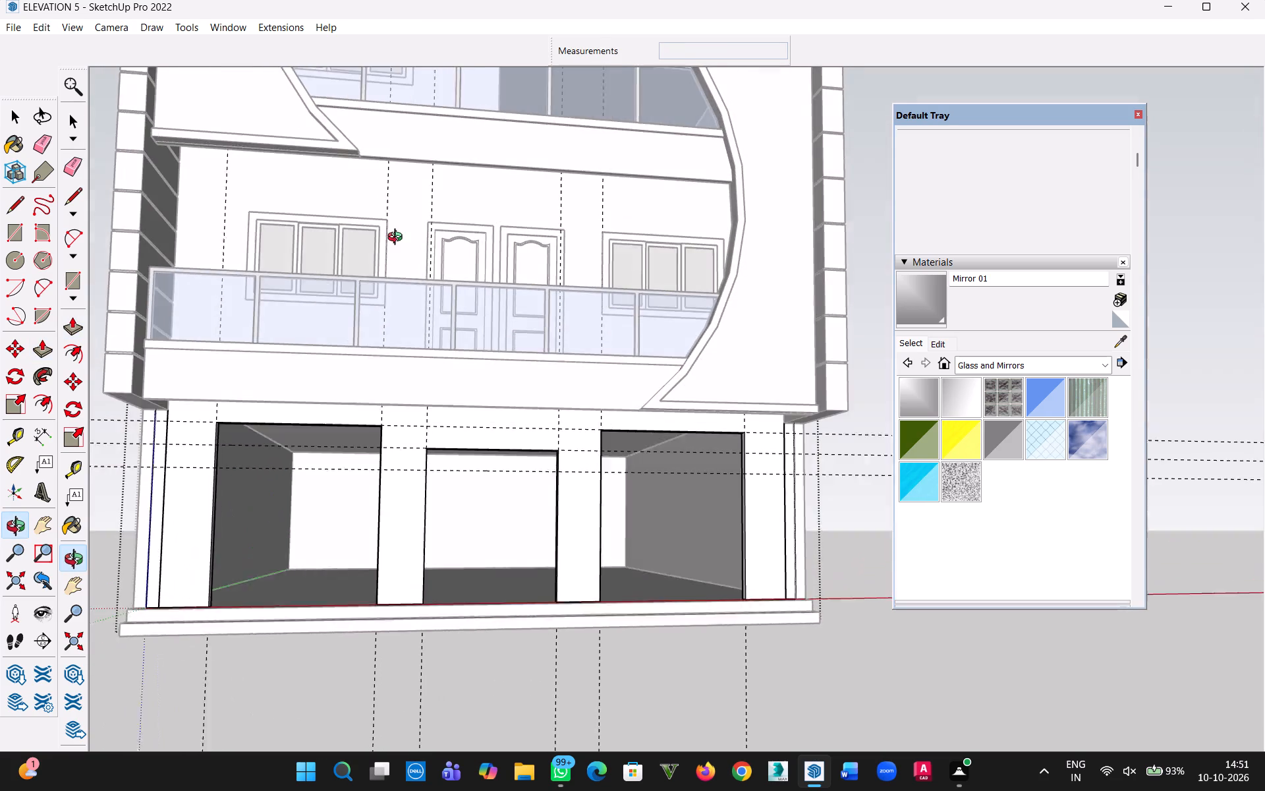
{"action": "middle_click_drag", "start_coordinate": [398, 239], "coordinate": [400, 326]}
{"action": "scroll", "coordinate": [310, 531], "scroll_direction": "up", "scroll_amount": 4}
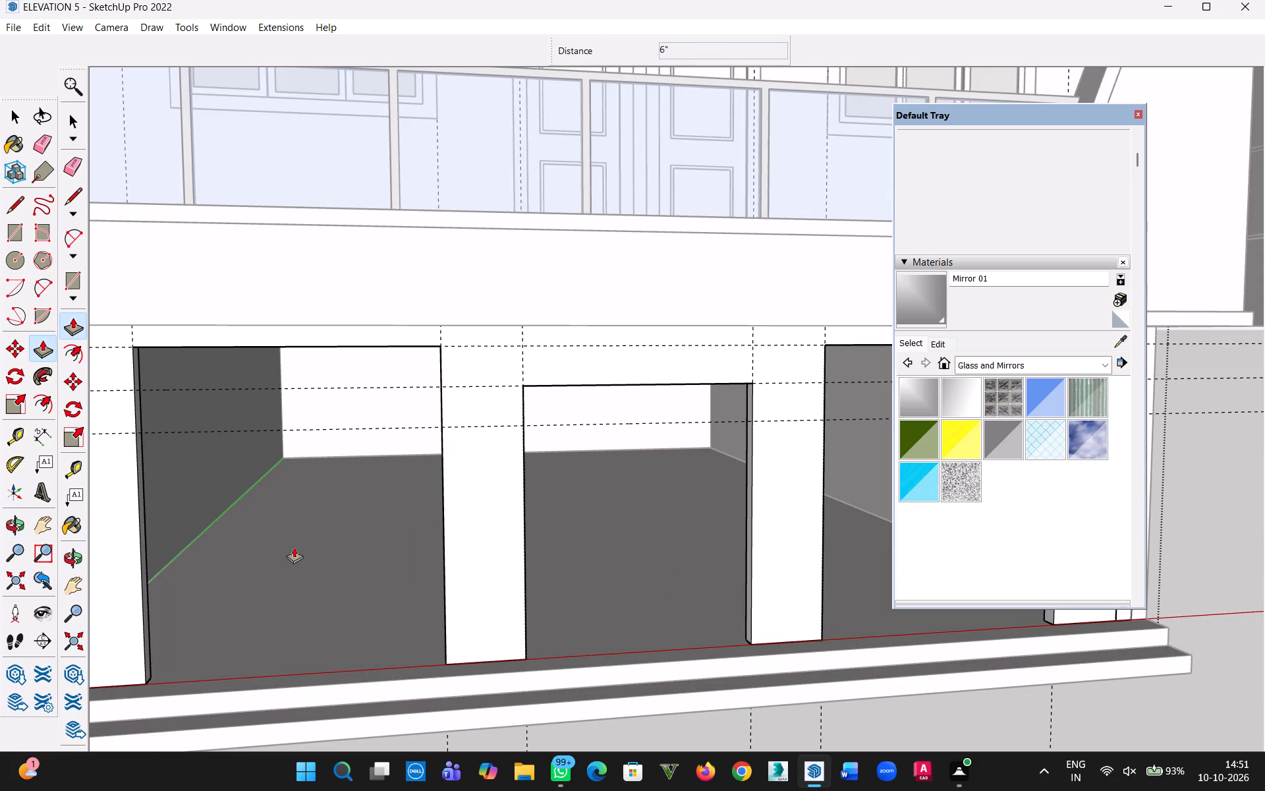
{"action": "middle_click_drag", "start_coordinate": [277, 549], "coordinate": [299, 489]}
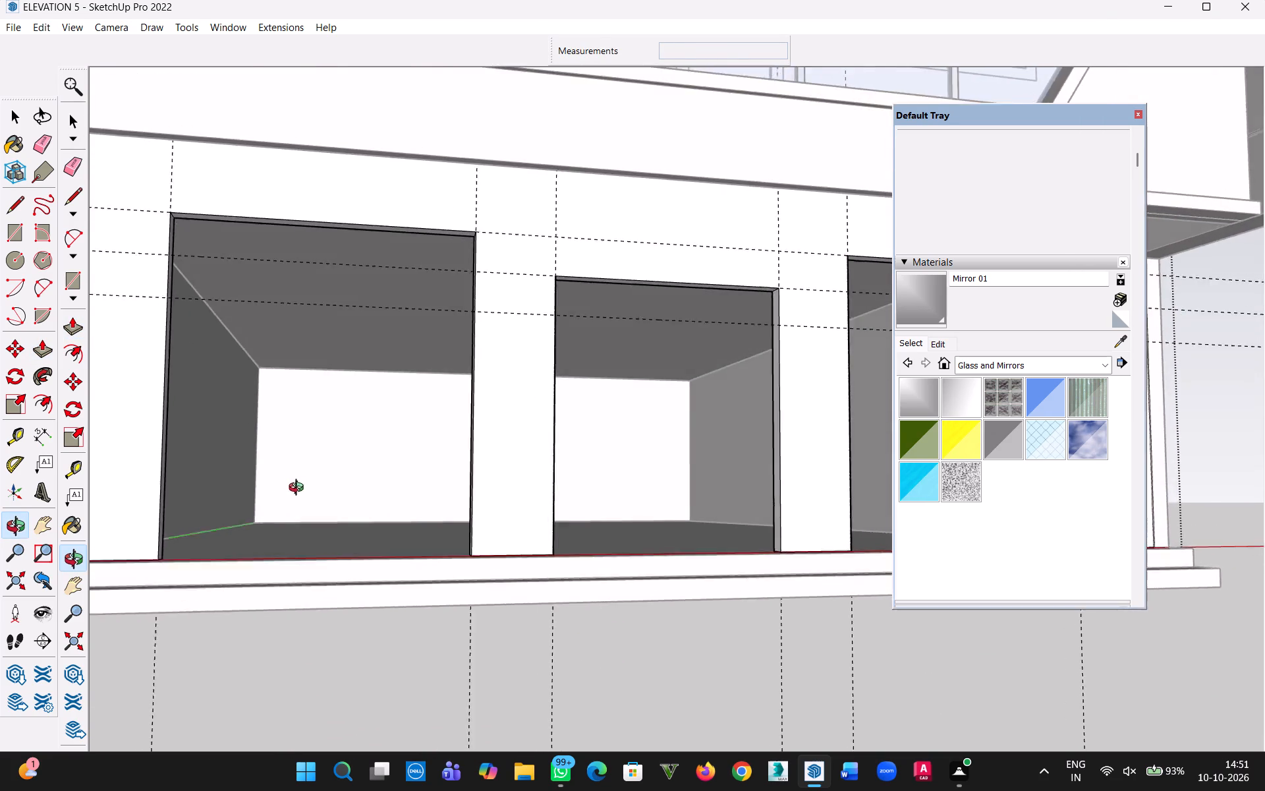
{"action": "middle_click_drag", "start_coordinate": [299, 489], "coordinate": [310, 538]}
{"action": "middle_click", "coordinate": [310, 540]}
Draw a 7' by 8' rectangle filling the left side opening, from its upper-left corner to its lower-right corner.
{"action": "key", "text": "r"}
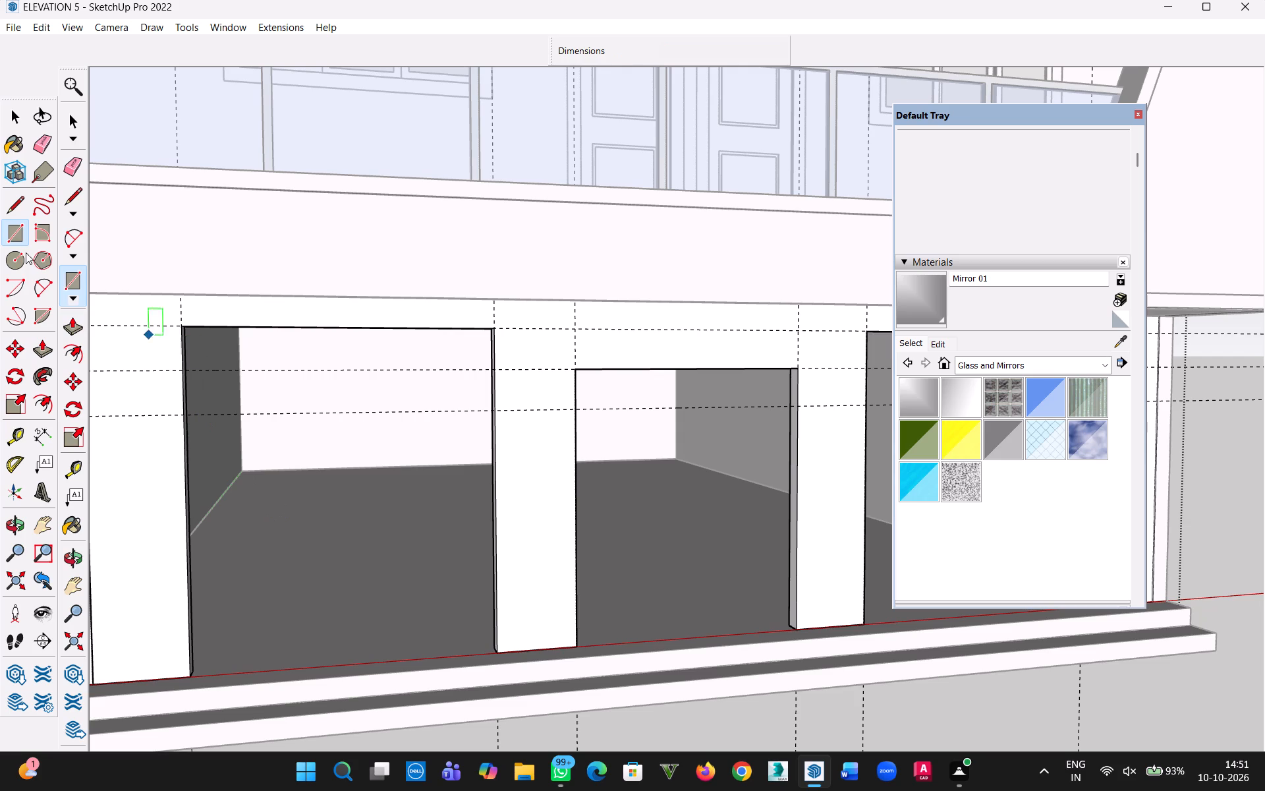
{"action": "left_click", "coordinate": [13, 122]}
{"action": "left_click", "coordinate": [443, 630]}
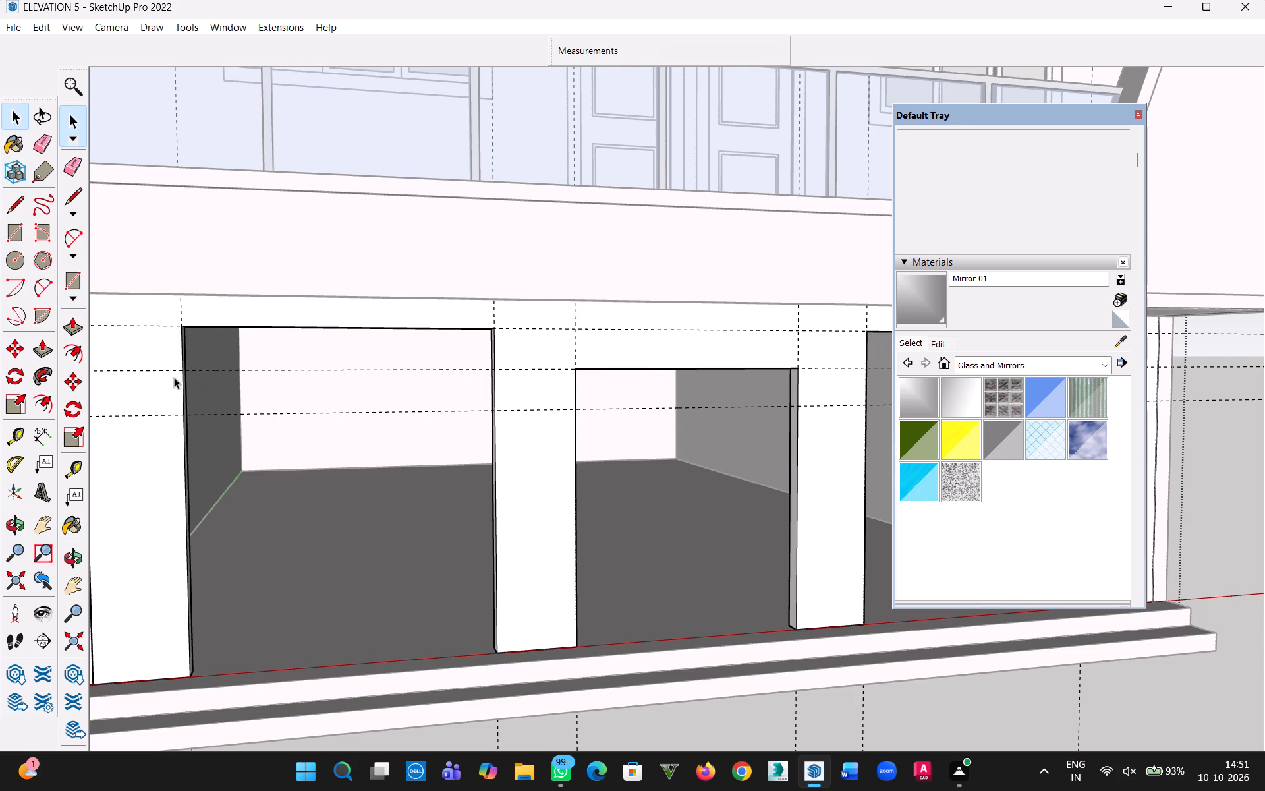
{"action": "scroll", "coordinate": [202, 415], "scroll_direction": "up", "scroll_amount": 5}
{"action": "scroll", "coordinate": [164, 312], "scroll_direction": "down", "scroll_amount": 2}
{"action": "key", "text": "r"}
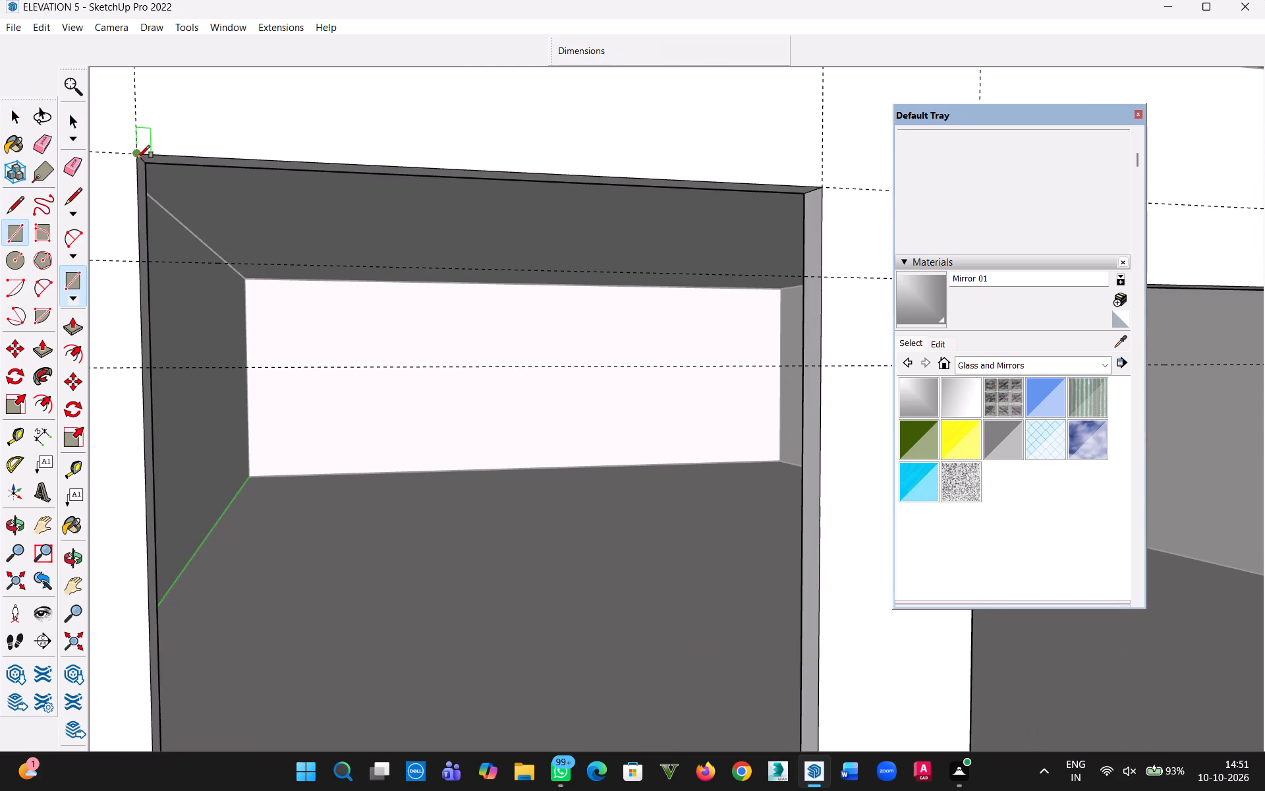
{"action": "left_click", "coordinate": [137, 158]}
{"action": "scroll", "coordinate": [468, 578], "scroll_direction": "down", "scroll_amount": 3}
{"action": "key", "text": "h"}
{"action": "left_click_drag", "start_coordinate": [511, 598], "coordinate": [405, 474]}
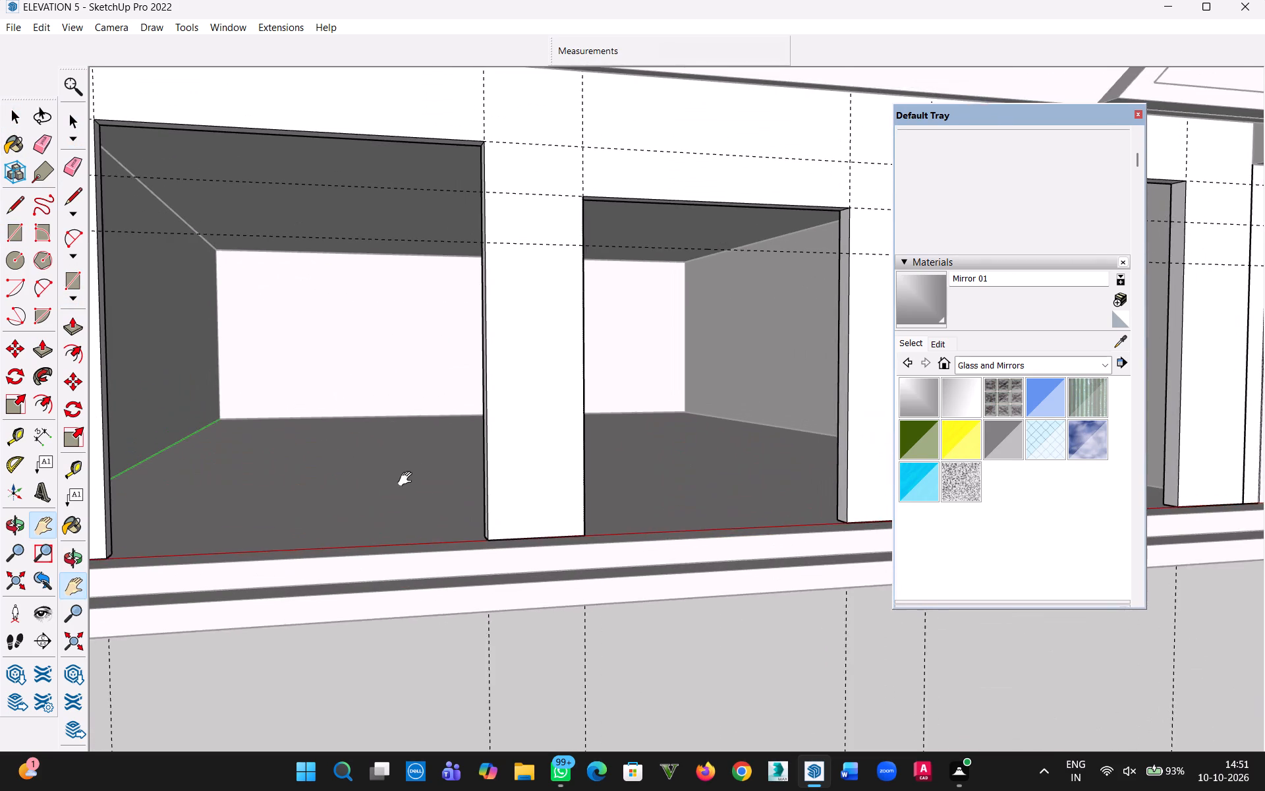
{"action": "key", "text": "Escape"}
{"action": "scroll", "coordinate": [493, 554], "scroll_direction": "up", "scroll_amount": 8}
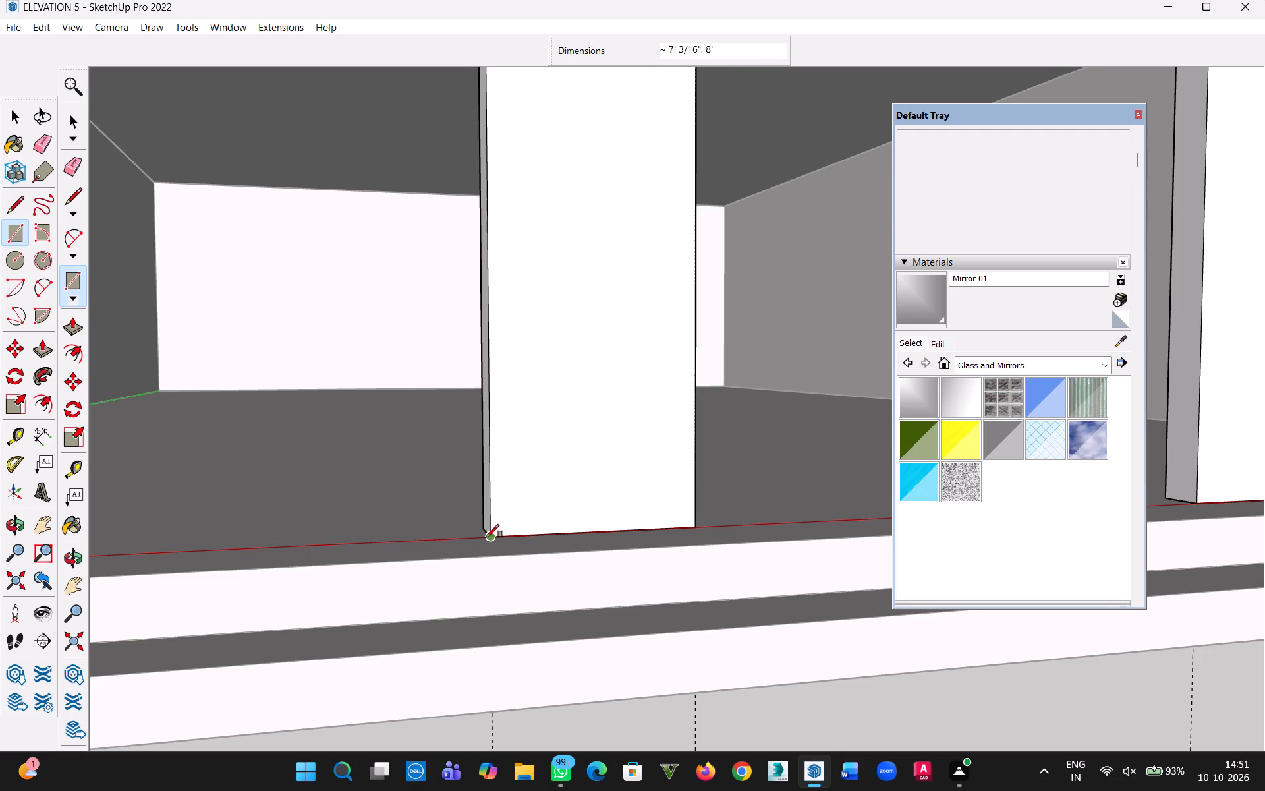
{"action": "left_click", "coordinate": [491, 540]}
{"action": "scroll", "coordinate": [437, 531], "scroll_direction": "down", "scroll_amount": 8}
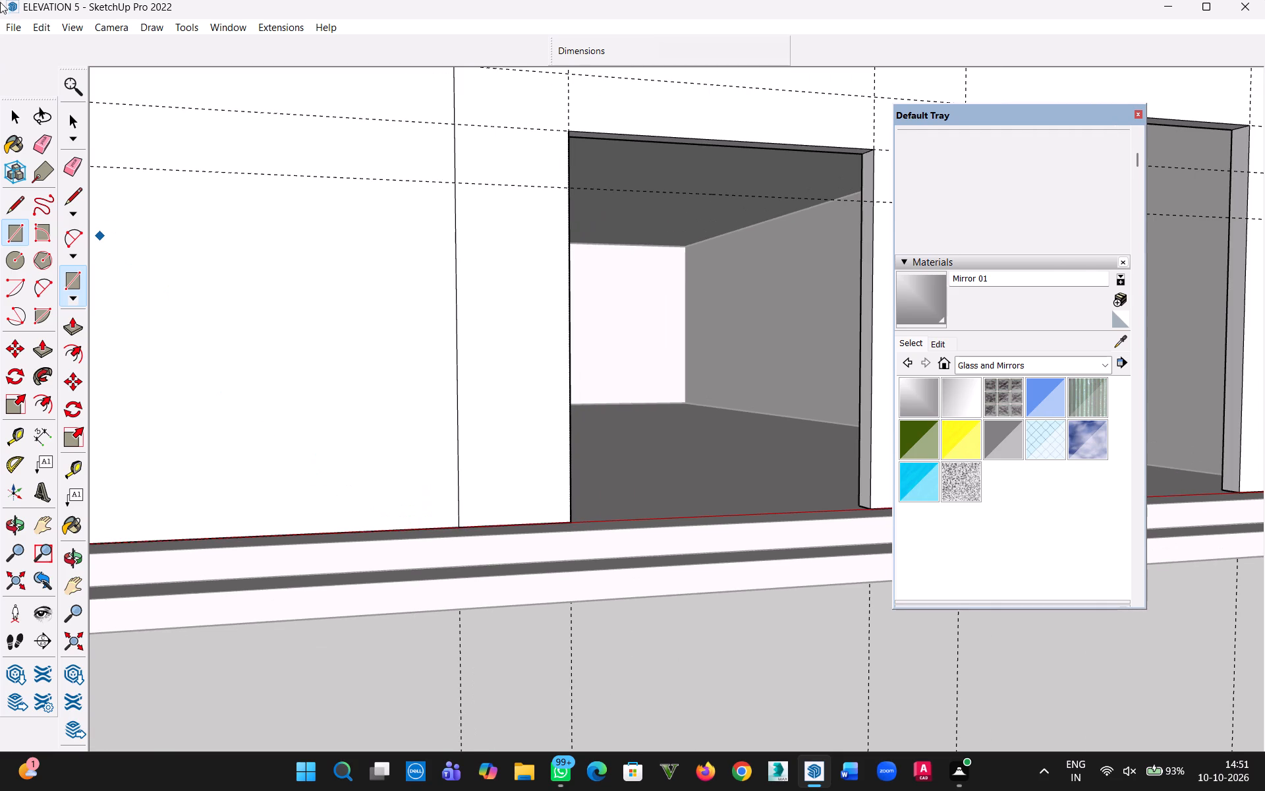
Delete all the guides from the model.
{"action": "left_click", "coordinate": [24, 121]}
{"action": "scroll", "coordinate": [291, 357], "scroll_direction": "down", "scroll_amount": 9}
{"action": "double_click", "coordinate": [276, 390]}
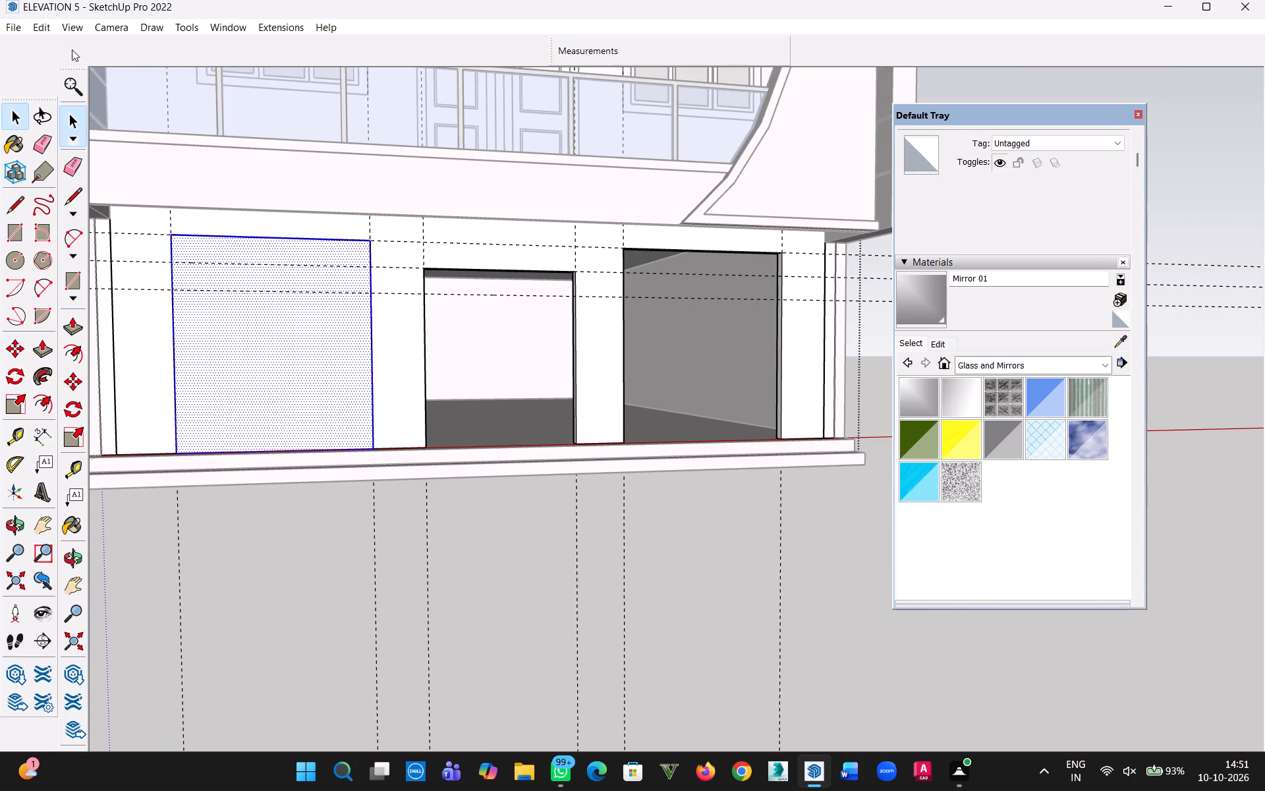
{"action": "left_click", "coordinate": [46, 34]}
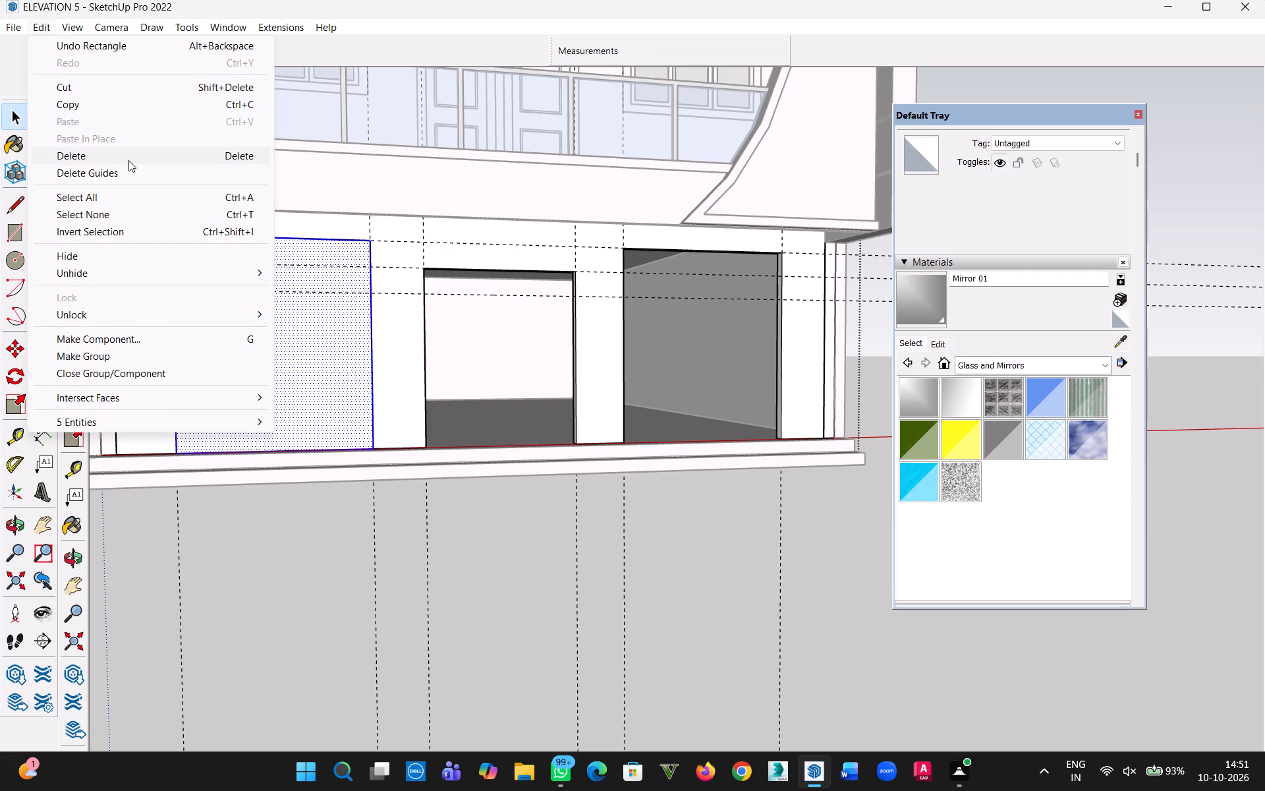
{"action": "left_click", "coordinate": [128, 173]}
Make a group from the rectangle filling the left opening, including its face and bounding edges.
{"action": "middle_click_drag", "start_coordinate": [340, 330], "coordinate": [337, 332]}
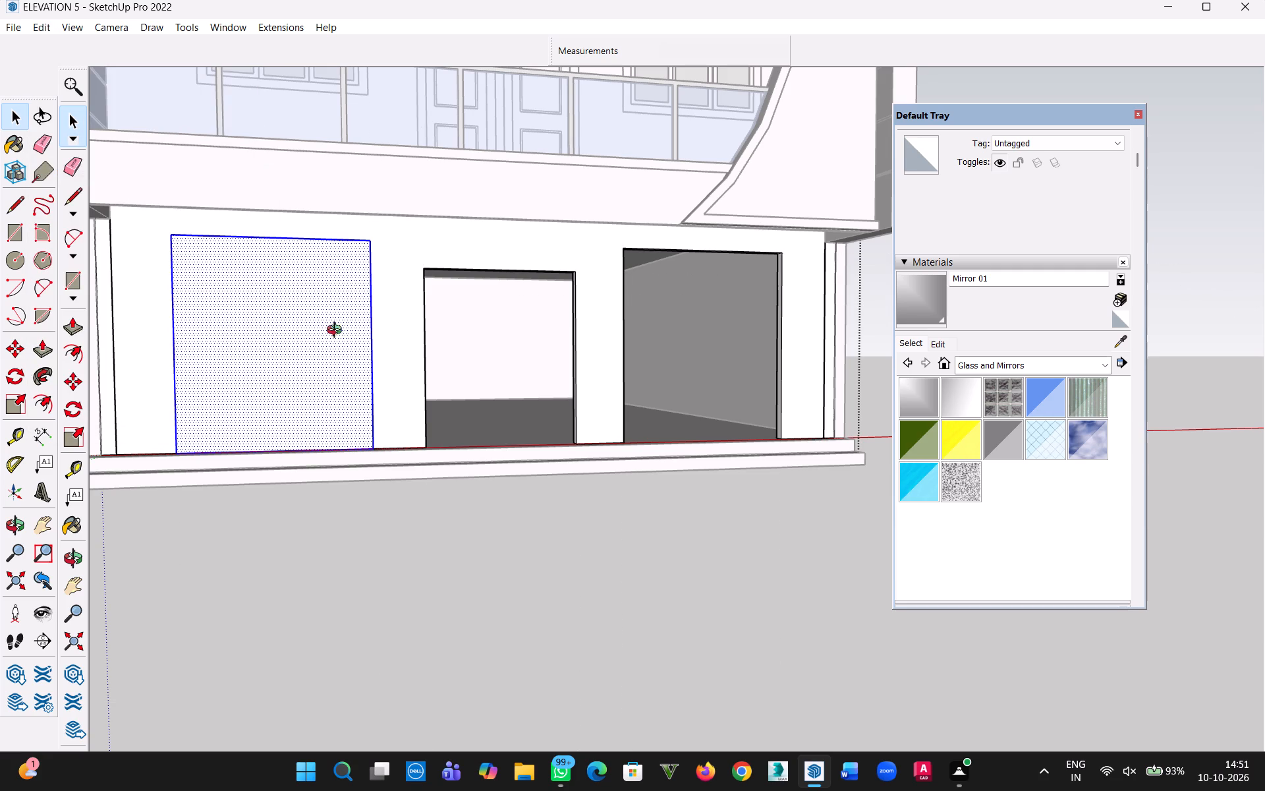
{"action": "middle_click_drag", "start_coordinate": [337, 332], "coordinate": [310, 457]}
{"action": "double_click", "coordinate": [285, 392]}
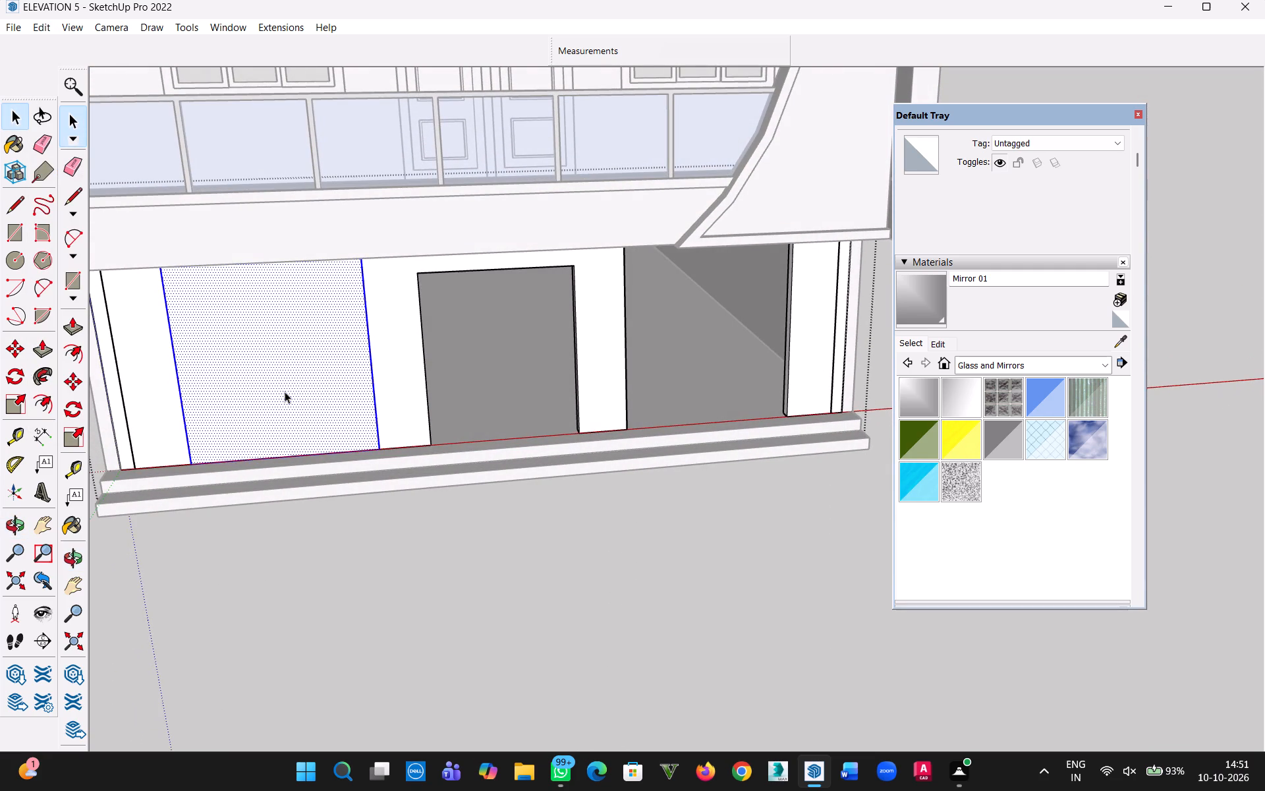
{"action": "right_click", "coordinate": [285, 392]}
{"action": "left_click", "coordinate": [343, 533]}
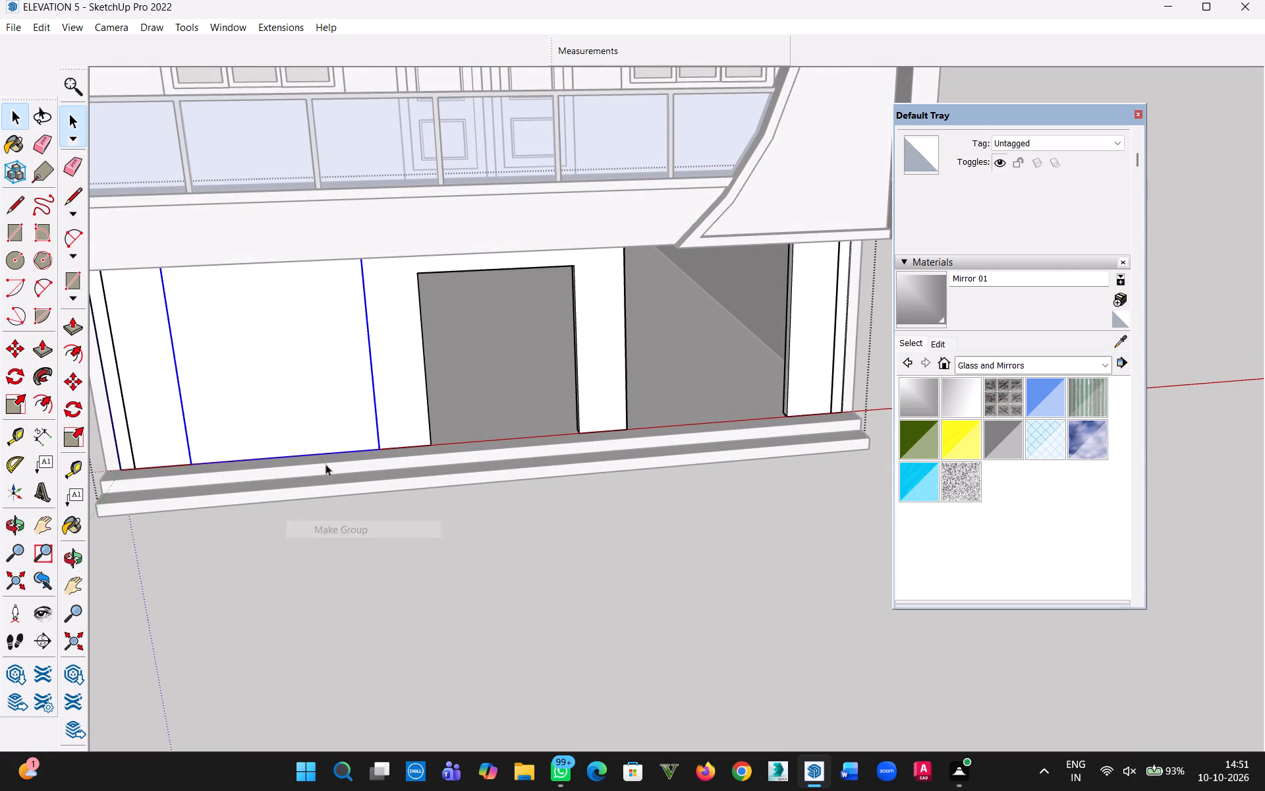
Inside the new group, offset the rectangle's edges 2" inward to outline a frame.
{"action": "double_click", "coordinate": [282, 394]}
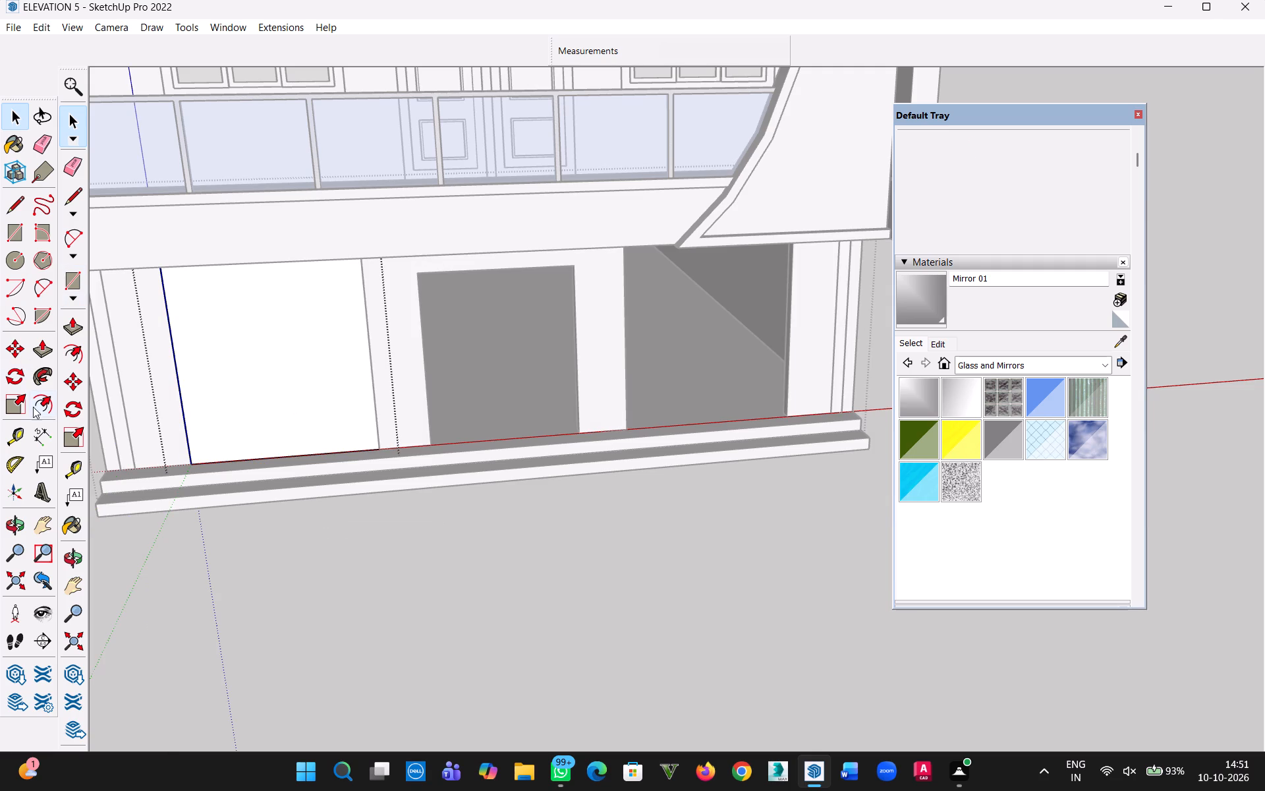
{"action": "left_click", "coordinate": [36, 407]}
{"action": "left_click", "coordinate": [204, 379]}
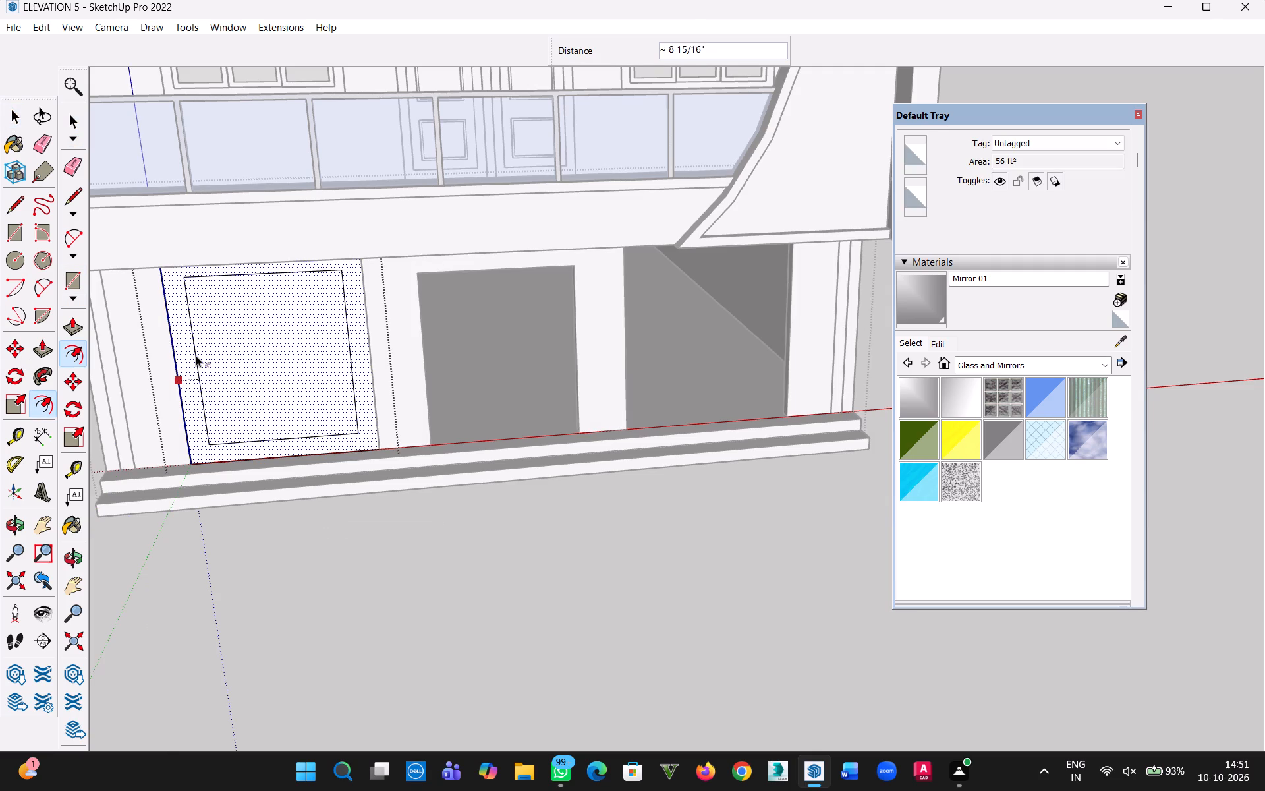
{"action": "type", "text": "2\""}
{"action": "key", "text": "Return"}
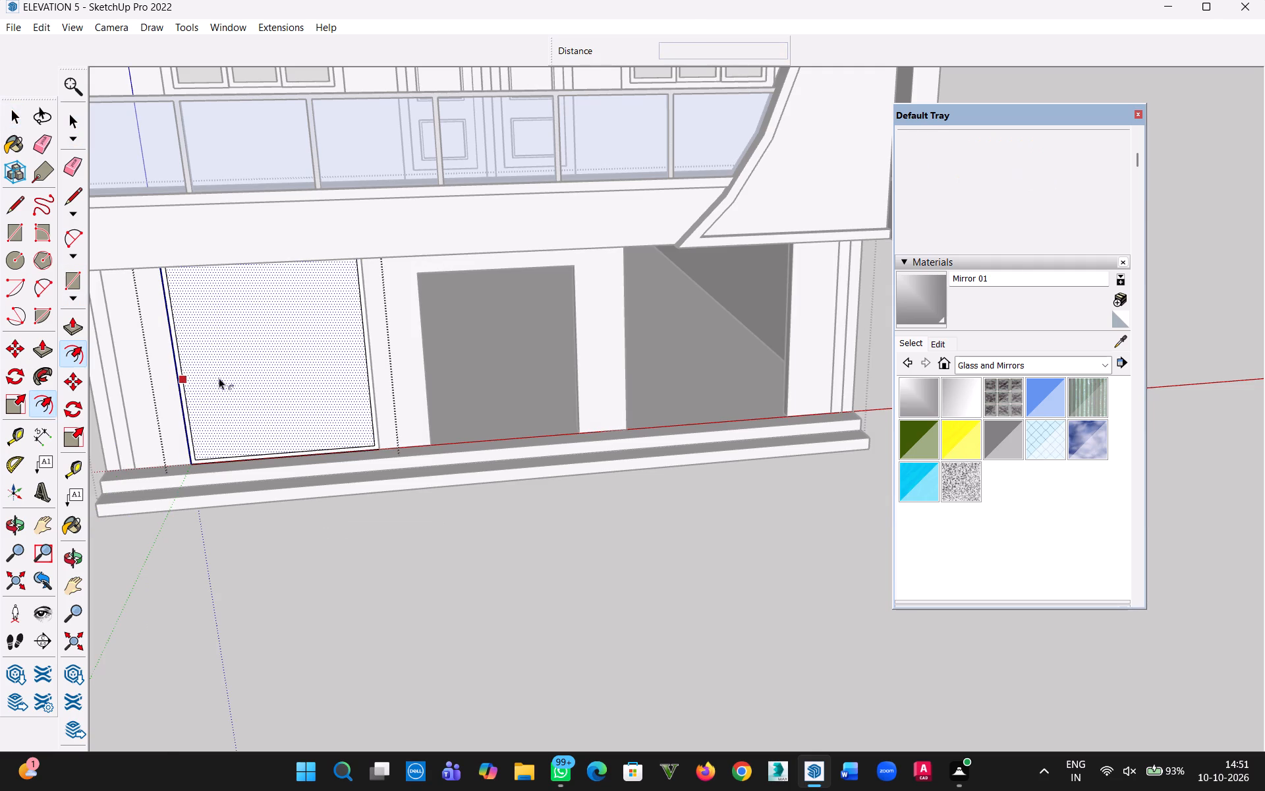
Delete the inner face of the offset rectangle, keeping only the 2" frame border around the left opening.
{"action": "middle_click_drag", "start_coordinate": [218, 377], "coordinate": [239, 253]}
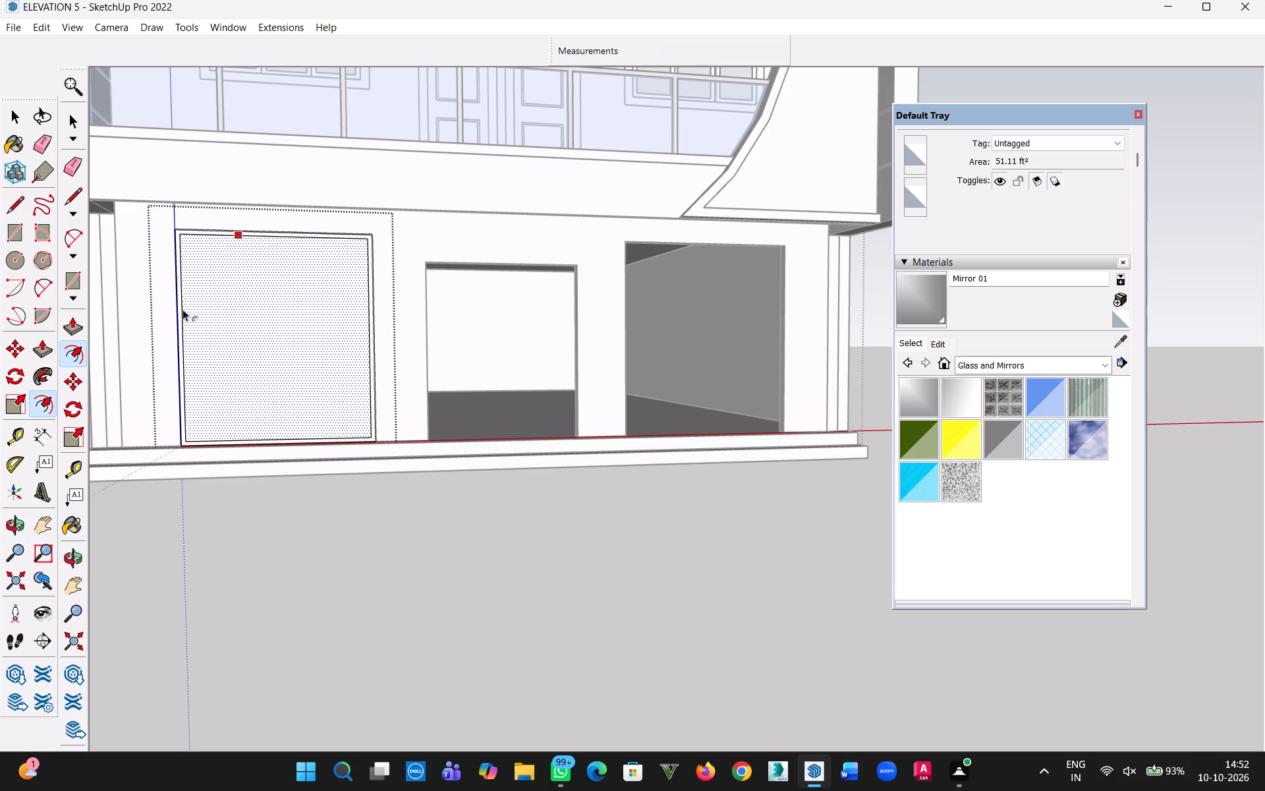
{"action": "scroll", "coordinate": [283, 337], "scroll_direction": "up", "scroll_amount": 4}
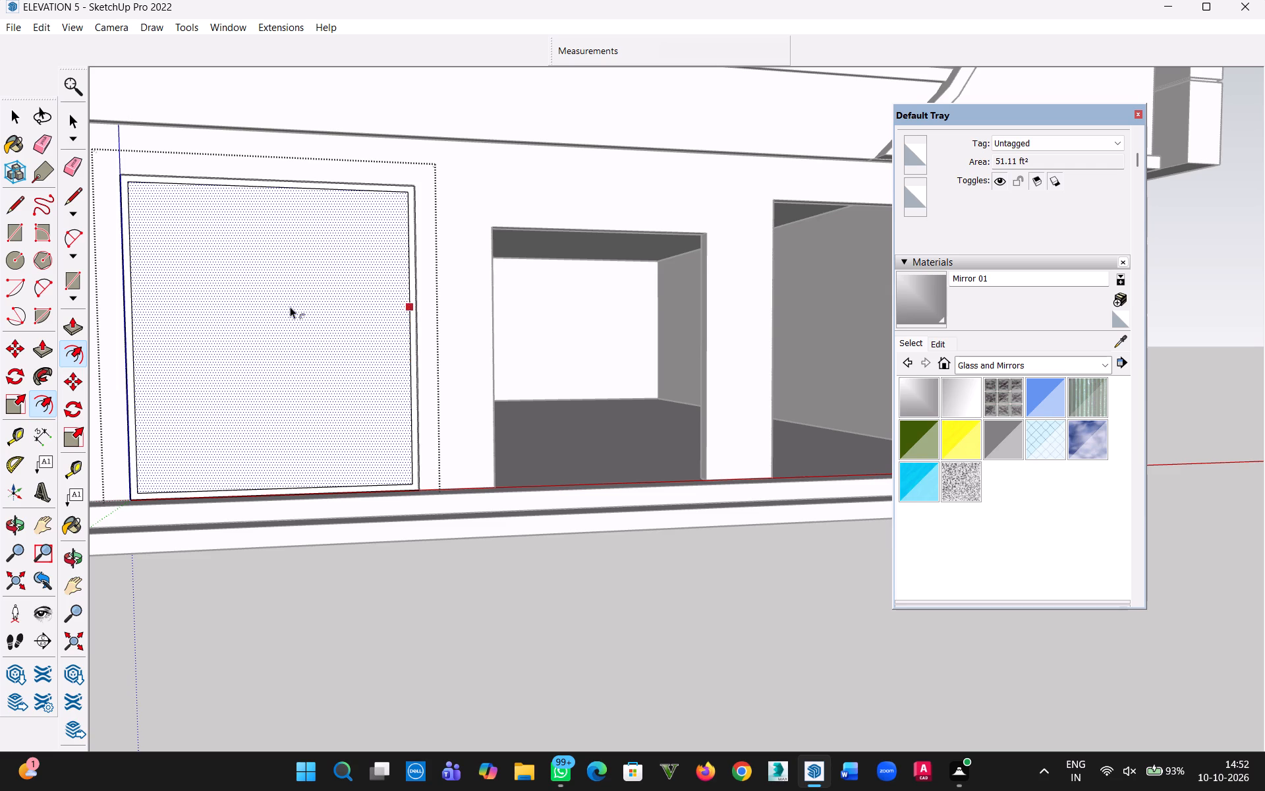
{"action": "middle_click_drag", "start_coordinate": [290, 309], "coordinate": [316, 413]}
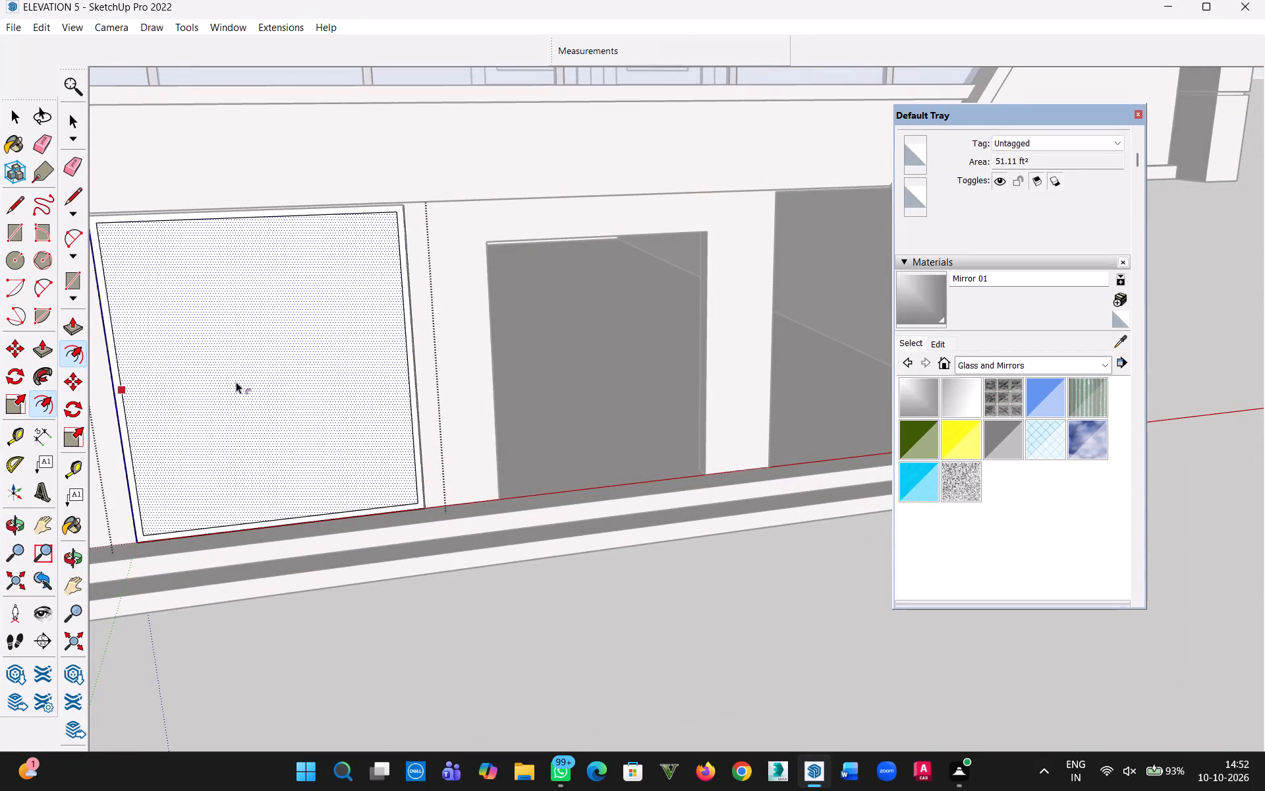
{"action": "scroll", "coordinate": [236, 382], "scroll_direction": "up", "scroll_amount": 2}
{"action": "scroll", "coordinate": [236, 382], "scroll_direction": "down", "scroll_amount": 2}
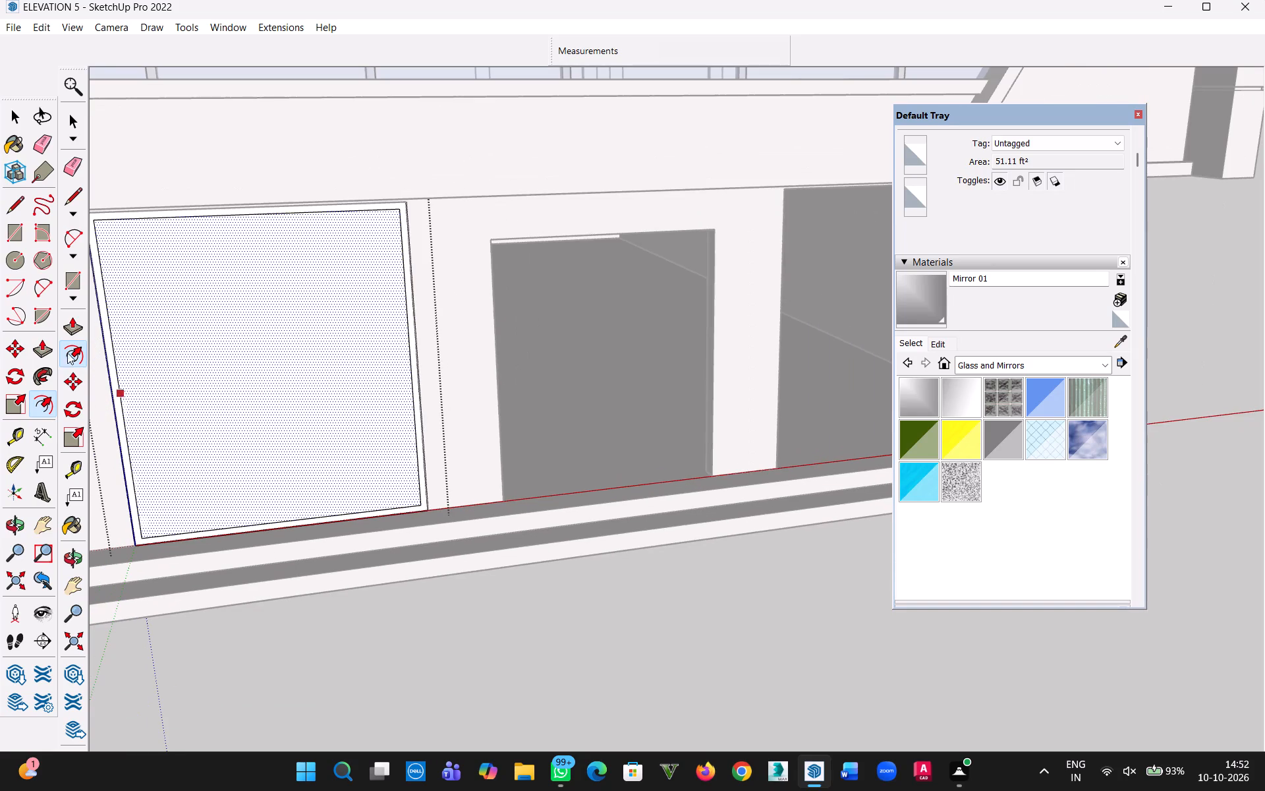
{"action": "left_click", "coordinate": [16, 117]}
{"action": "left_click", "coordinate": [212, 349]}
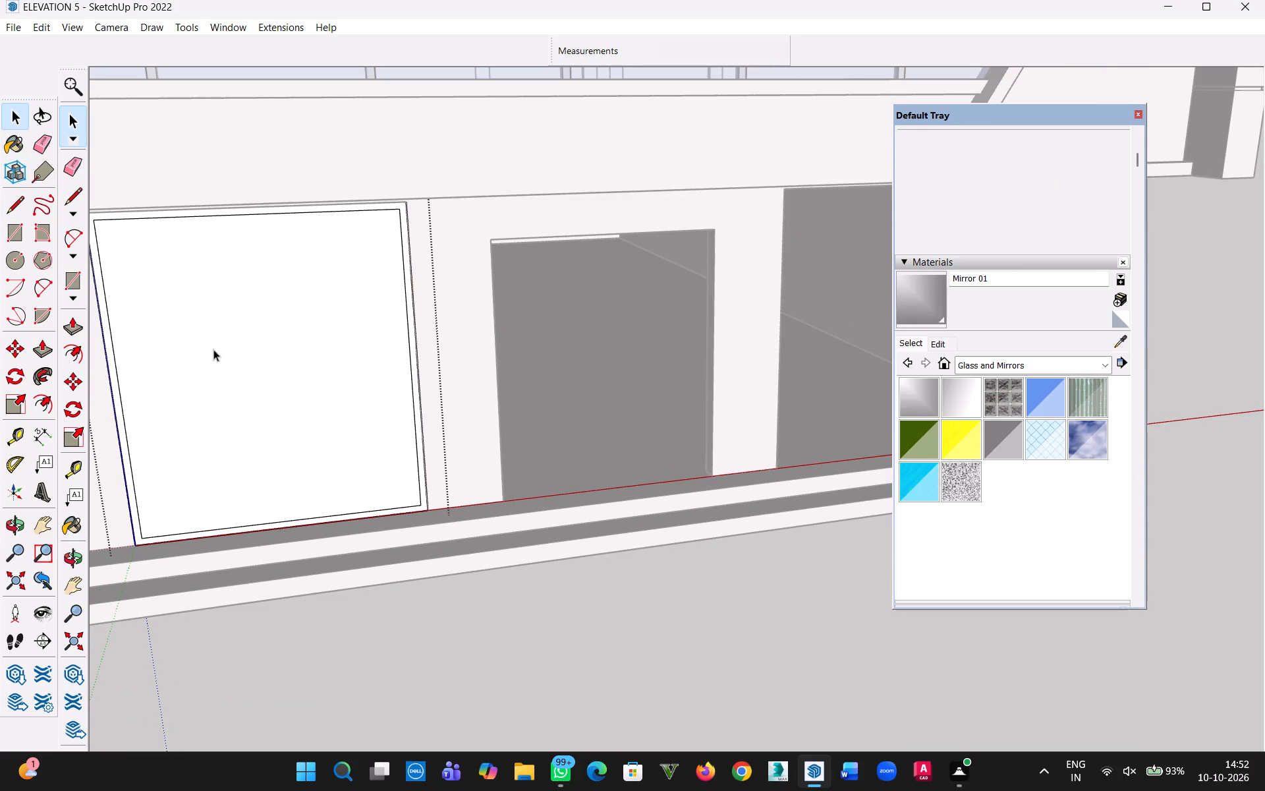
{"action": "key", "text": "Delete"}
Make a nested group from the 2" frame face and its edges in the left opening.
{"action": "middle_click_drag", "start_coordinate": [308, 456], "coordinate": [309, 460]}
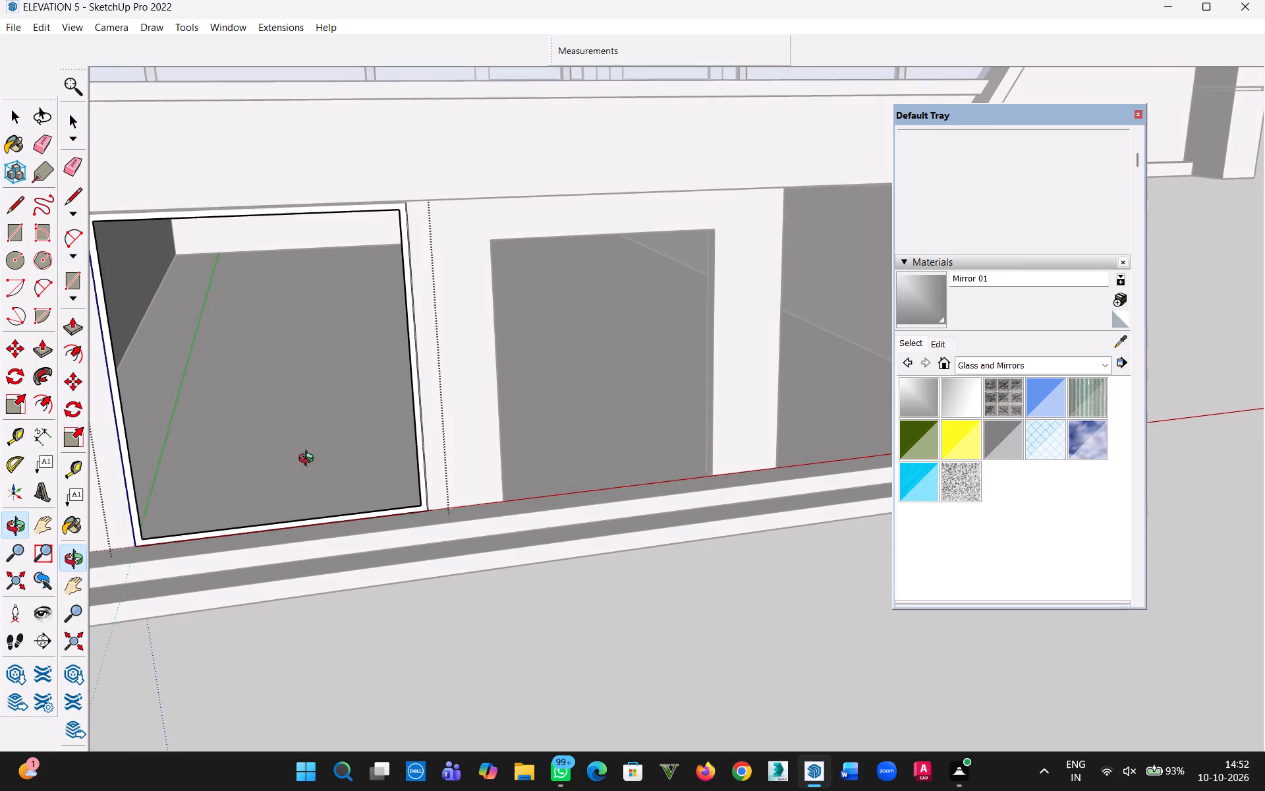
{"action": "middle_click_drag", "start_coordinate": [309, 460], "coordinate": [343, 459]}
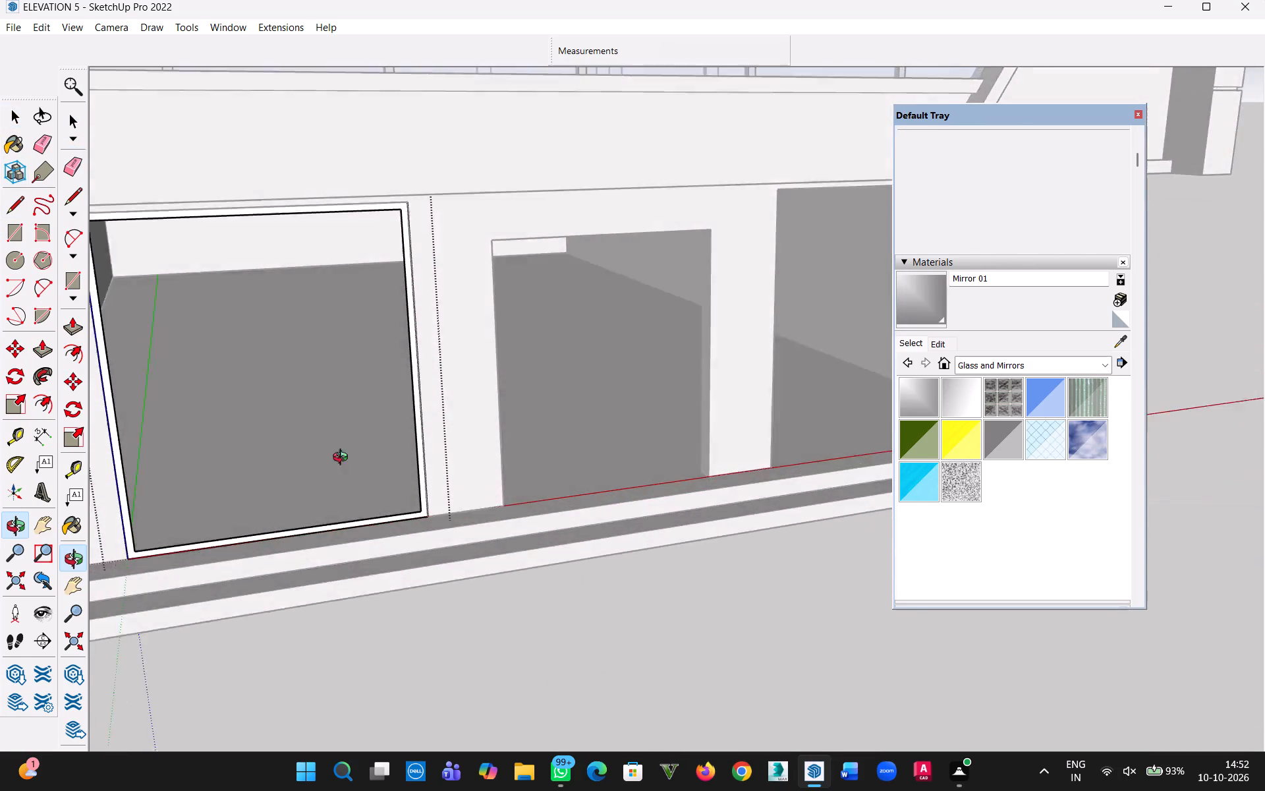
{"action": "middle_click_drag", "start_coordinate": [343, 459], "coordinate": [383, 535]}
{"action": "scroll", "coordinate": [414, 552], "scroll_direction": "up", "scroll_amount": 4}
{"action": "double_click", "coordinate": [434, 526]}
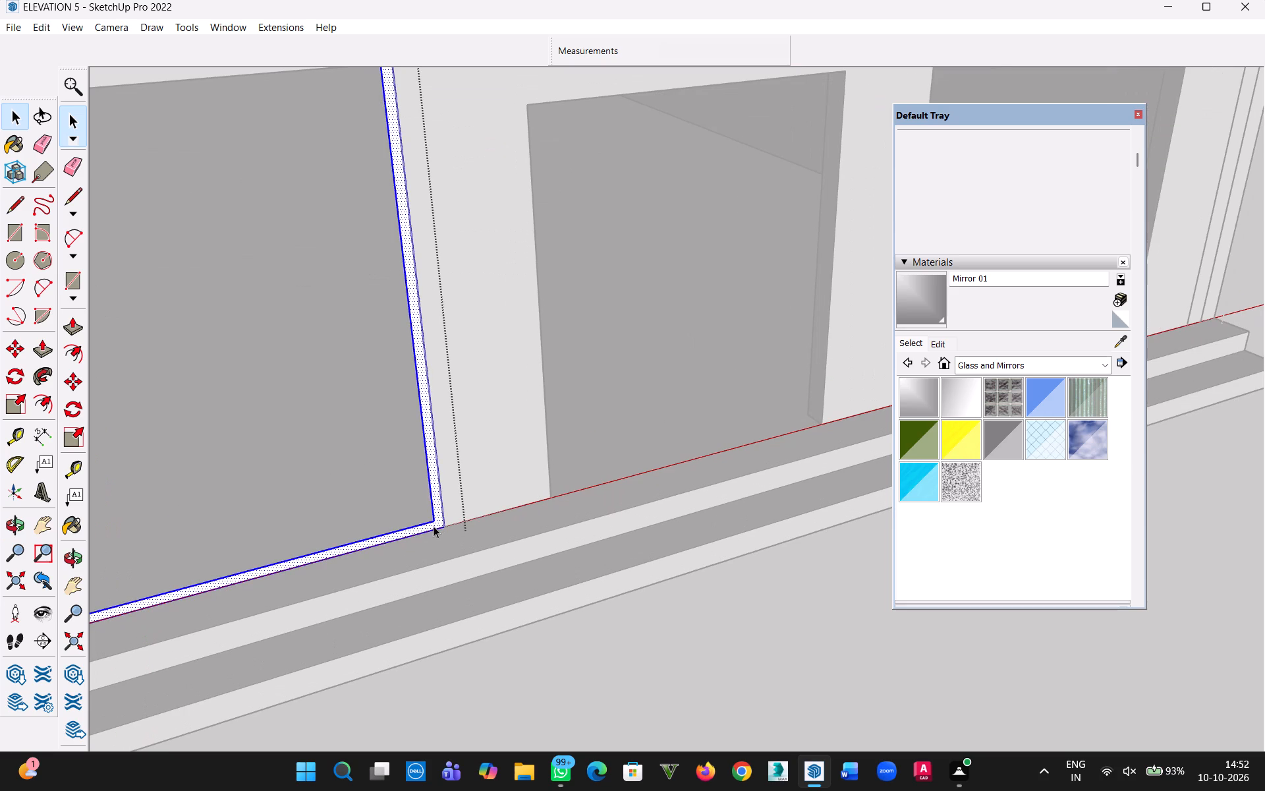
{"action": "middle_click_drag", "start_coordinate": [389, 488], "coordinate": [528, 492]}
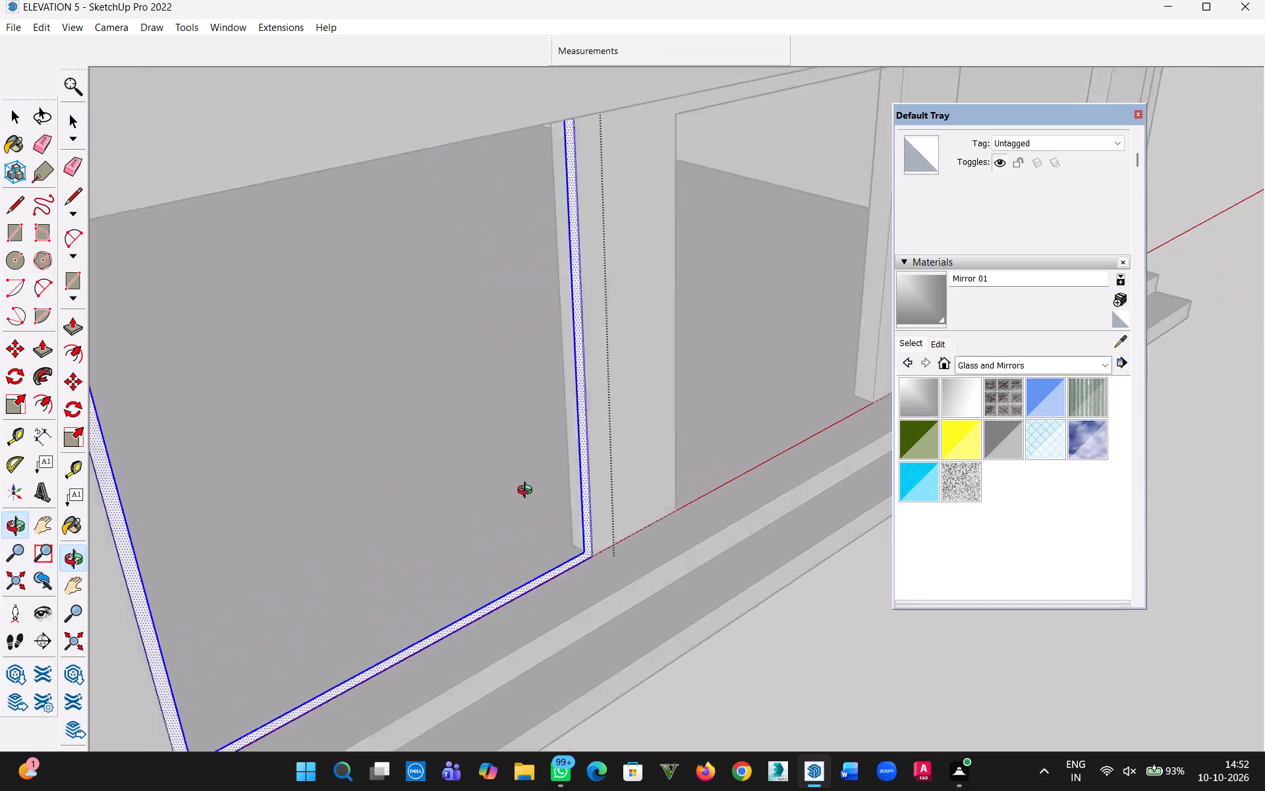
{"action": "middle_click_drag", "start_coordinate": [528, 492], "coordinate": [411, 451]}
{"action": "scroll", "coordinate": [382, 475], "scroll_direction": "down", "scroll_amount": 3}
{"action": "key", "text": "h"}
{"action": "left_click_drag", "start_coordinate": [381, 484], "coordinate": [524, 513]}
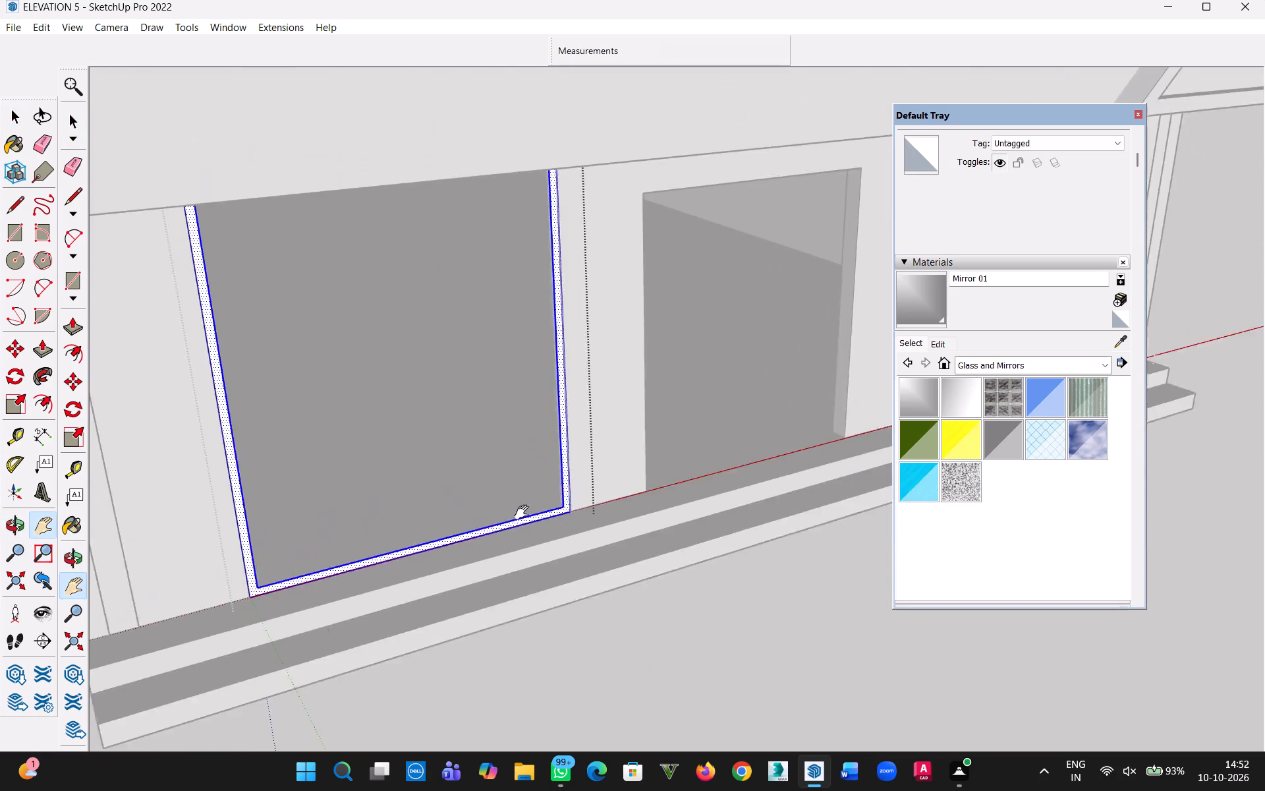
{"action": "left_click_drag", "start_coordinate": [524, 513], "coordinate": [644, 542]}
{"action": "middle_click_drag", "start_coordinate": [640, 545], "coordinate": [446, 421]}
{"action": "key", "text": "h"}
{"action": "left_click_drag", "start_coordinate": [598, 583], "coordinate": [536, 588]}
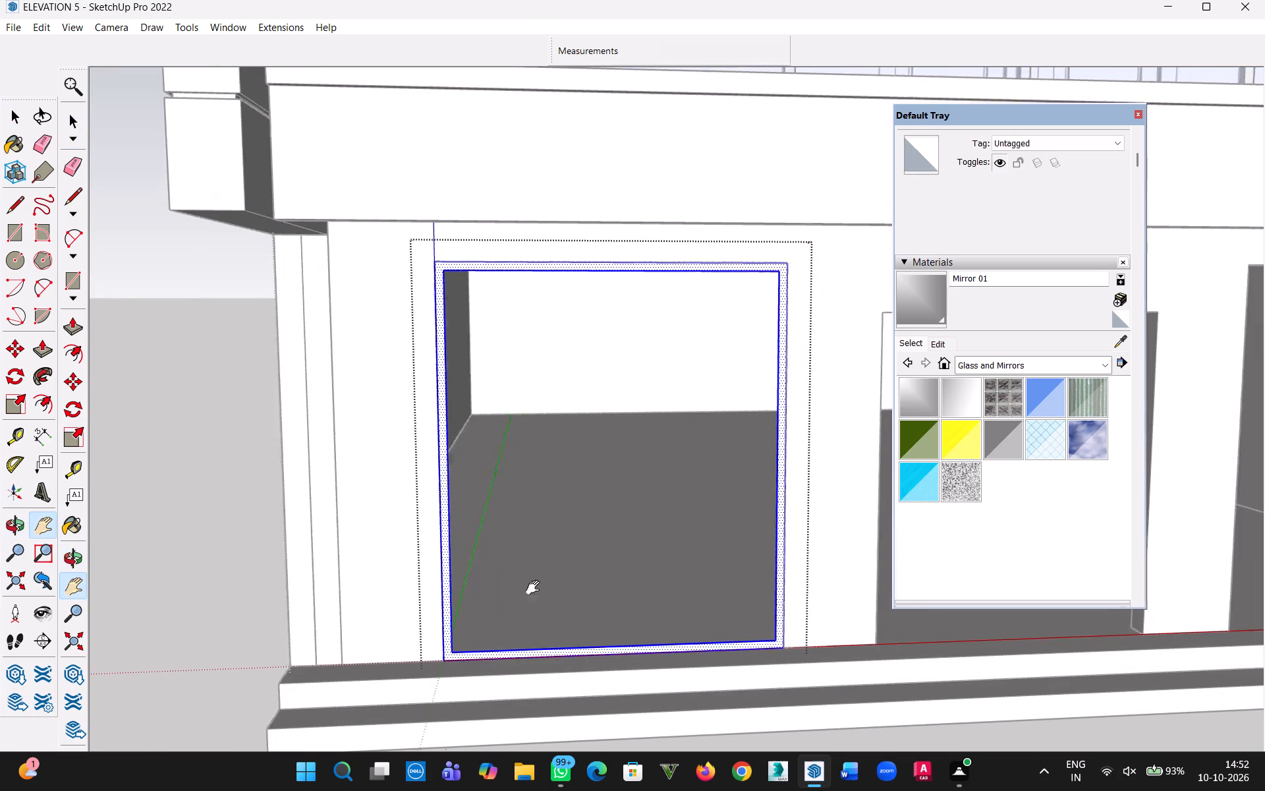
{"action": "left_click_drag", "start_coordinate": [536, 588], "coordinate": [382, 610]}
{"action": "middle_click_drag", "start_coordinate": [389, 599], "coordinate": [492, 622]}
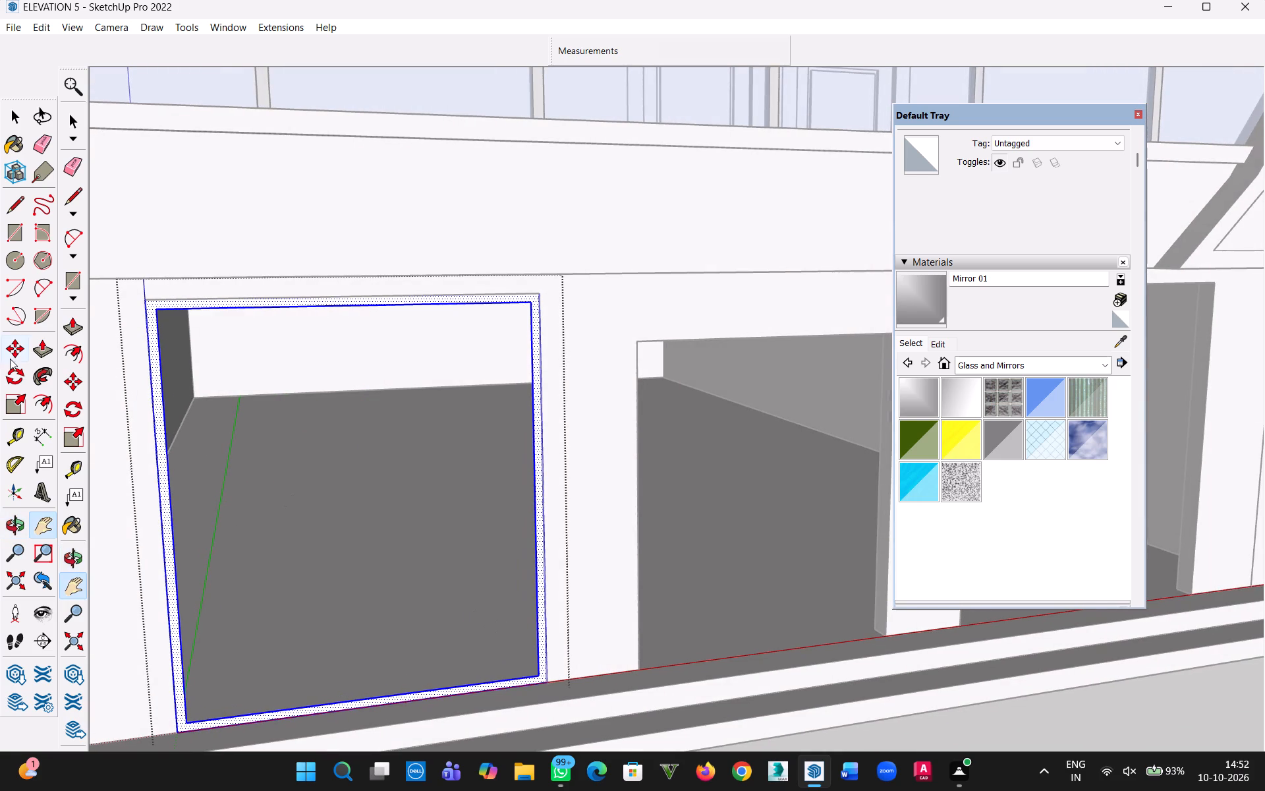
{"action": "scroll", "coordinate": [524, 509], "scroll_direction": "up", "scroll_amount": 4}
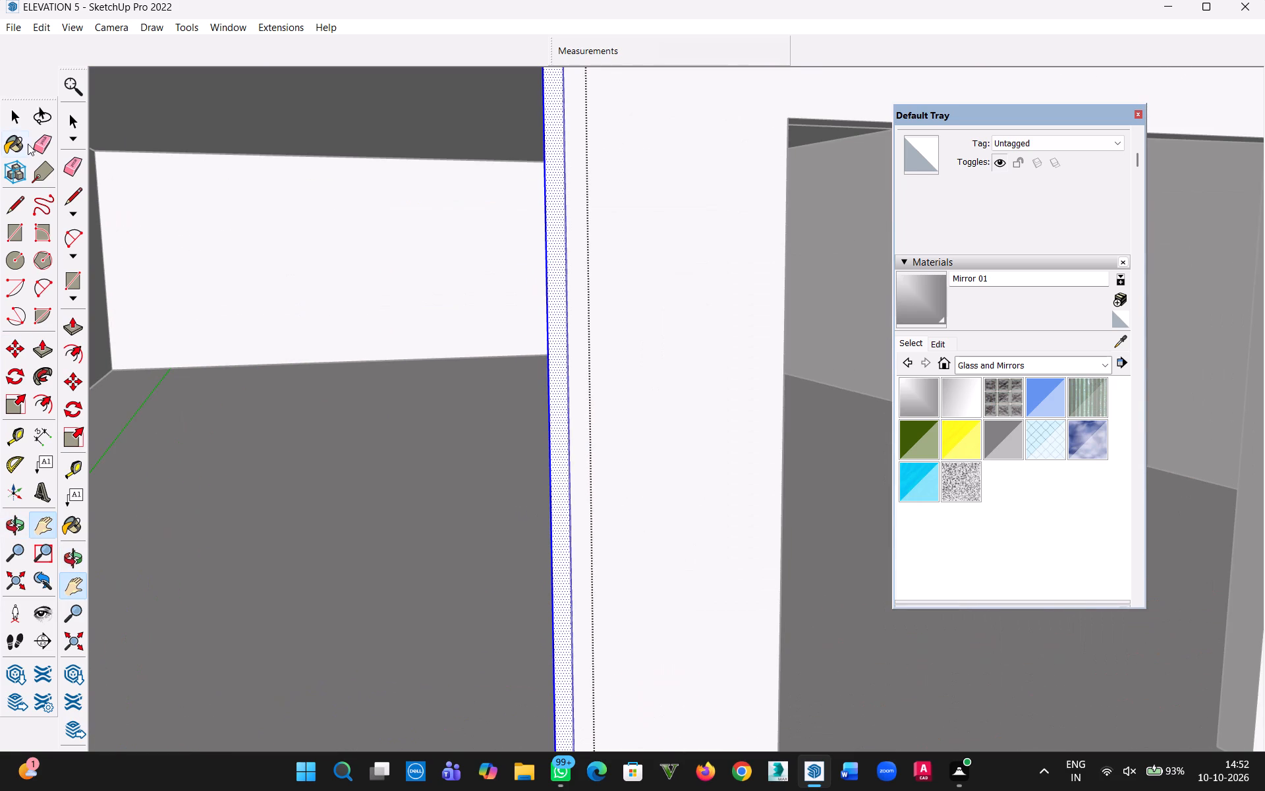
{"action": "left_click", "coordinate": [12, 119]}
{"action": "double_click", "coordinate": [559, 400]}
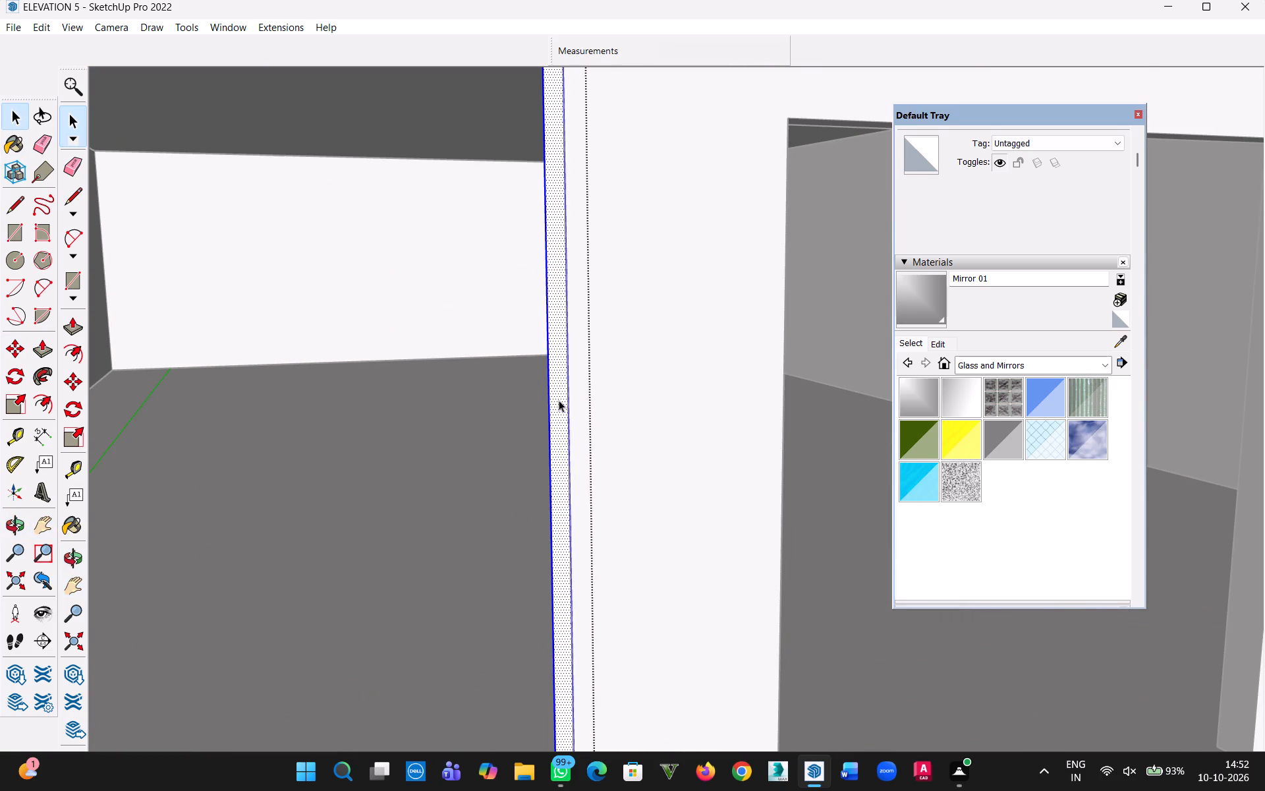
{"action": "right_click", "coordinate": [559, 400]}
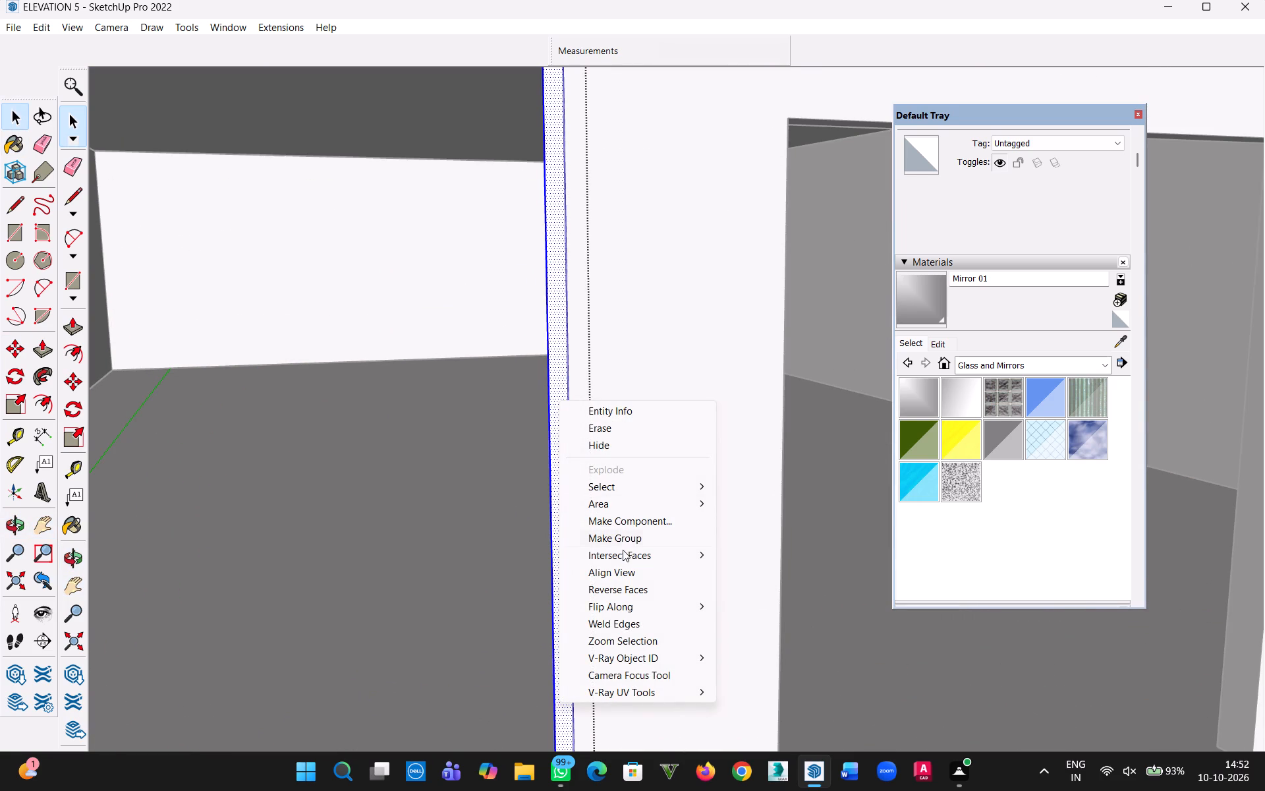
{"action": "left_click", "coordinate": [623, 537]}
Undo the nested grouping of the 2" frame border in the left opening.
{"action": "scroll", "coordinate": [437, 376], "scroll_direction": "down", "scroll_amount": 10}
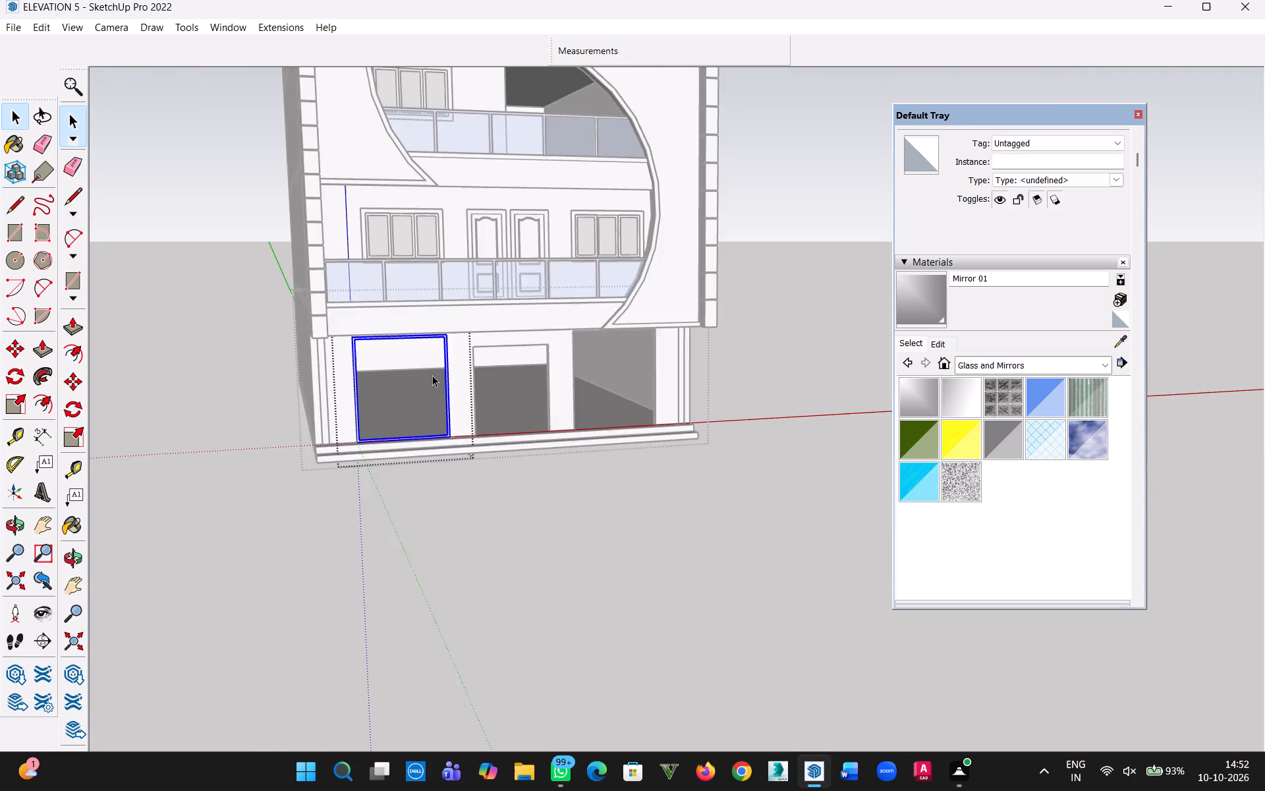
{"action": "scroll", "coordinate": [422, 382], "scroll_direction": "up", "scroll_amount": 5}
{"action": "left_click", "coordinate": [479, 408]}
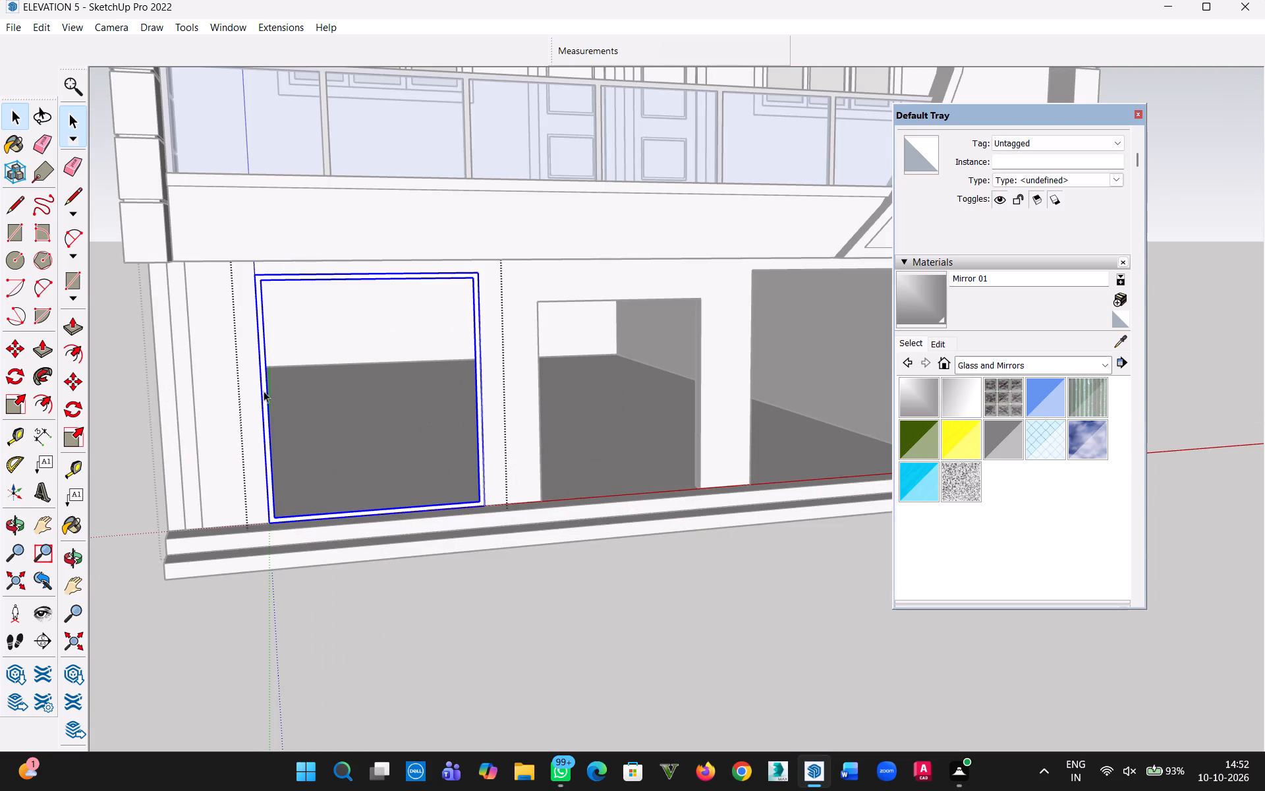
{"action": "left_click", "coordinate": [112, 334]}
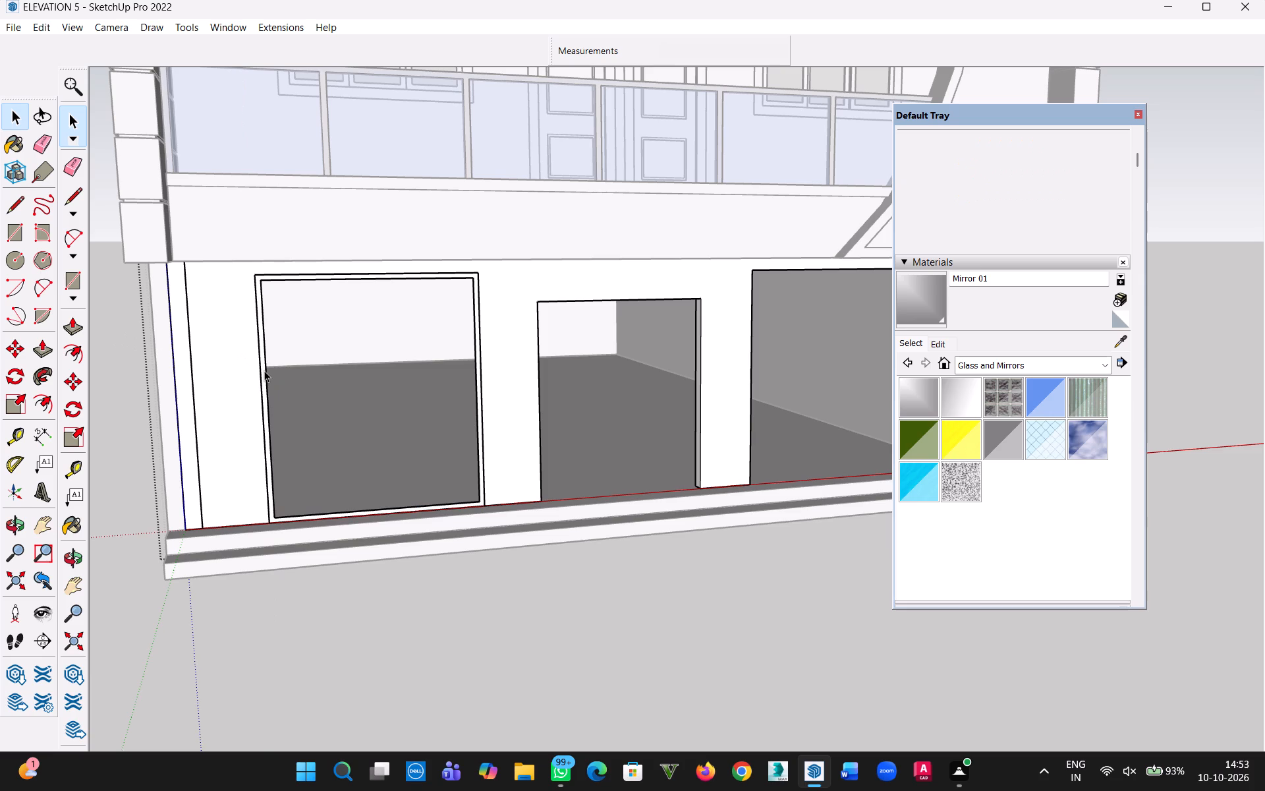
{"action": "key", "text": "ctrl+z"}
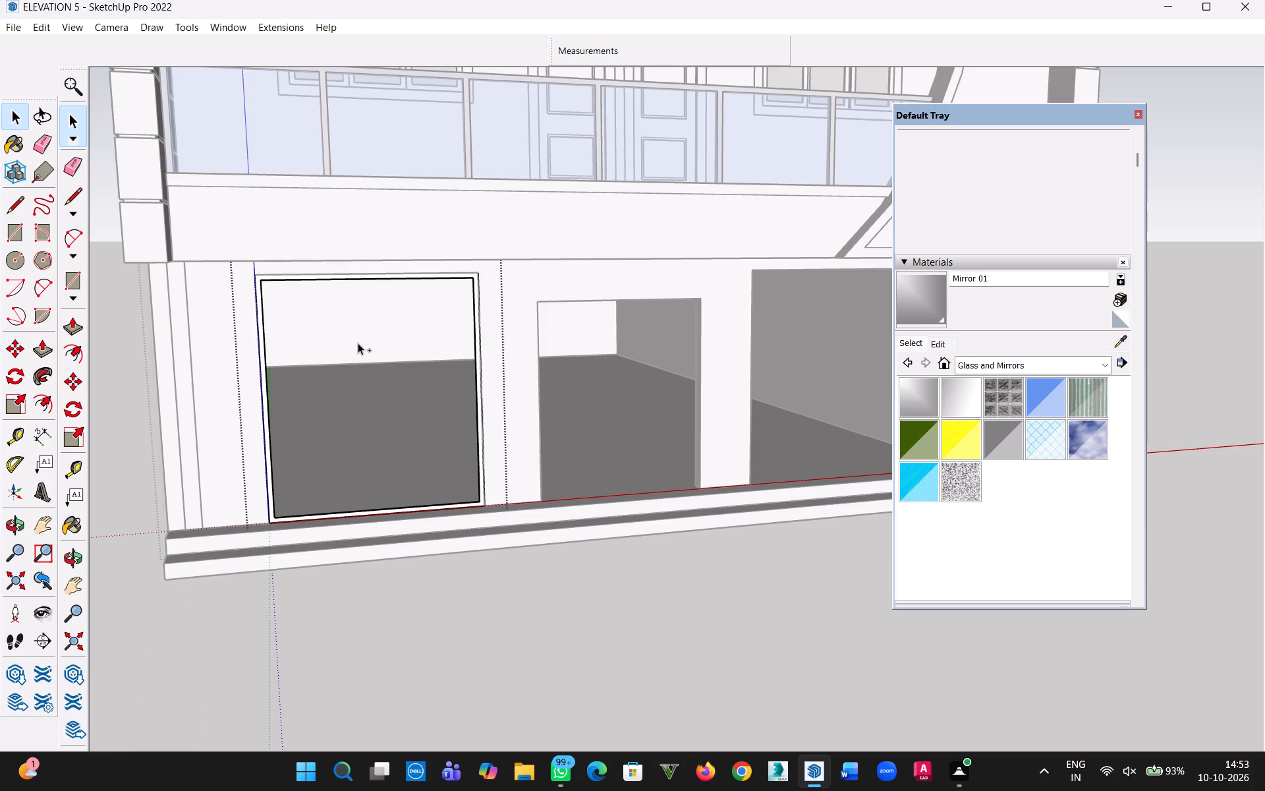
{"action": "key", "text": "ctrl+z"}
Examine the 2" frame in the left opening from several angles, both inside its group and as a whole.
{"action": "middle_click_drag", "start_coordinate": [356, 321], "coordinate": [347, 476]}
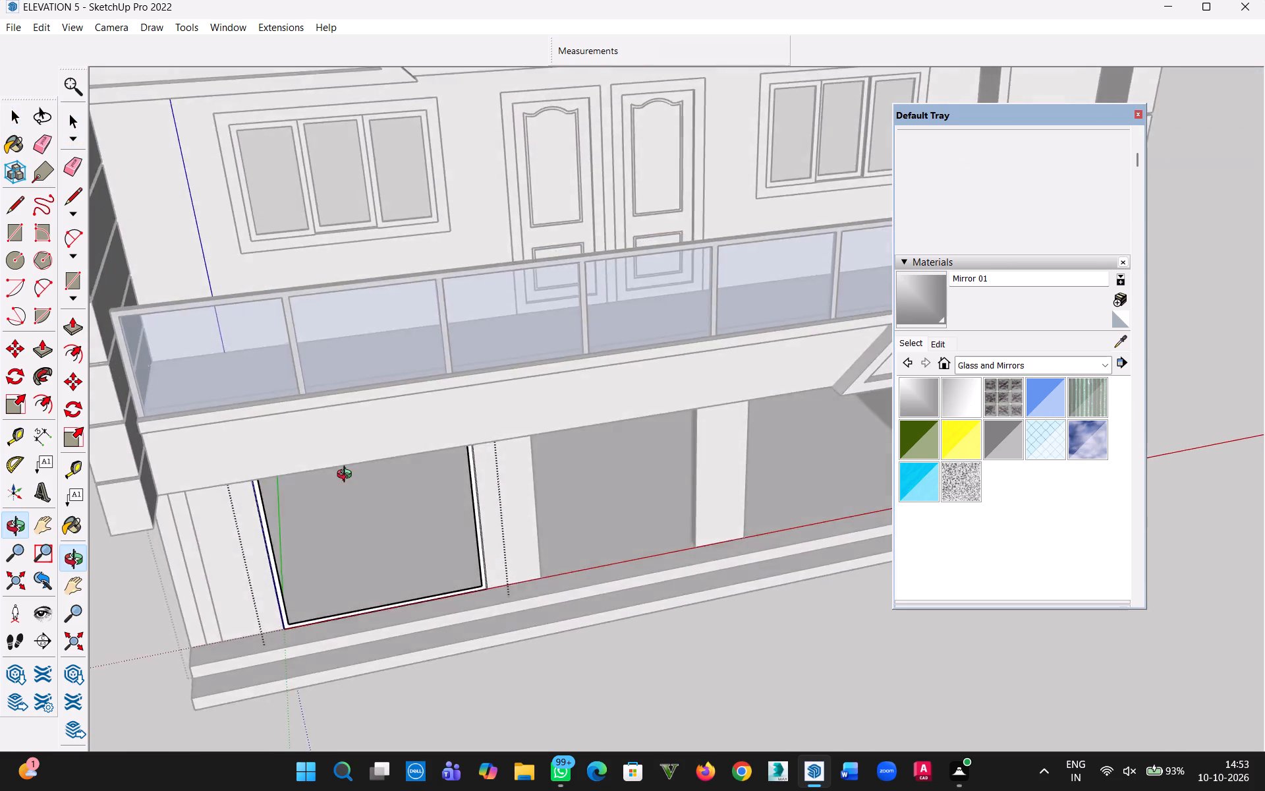
{"action": "middle_click_drag", "start_coordinate": [347, 476], "coordinate": [333, 398]}
{"action": "scroll", "coordinate": [336, 415], "scroll_direction": "up", "scroll_amount": 4}
{"action": "middle_click_drag", "start_coordinate": [337, 450], "coordinate": [330, 386]}
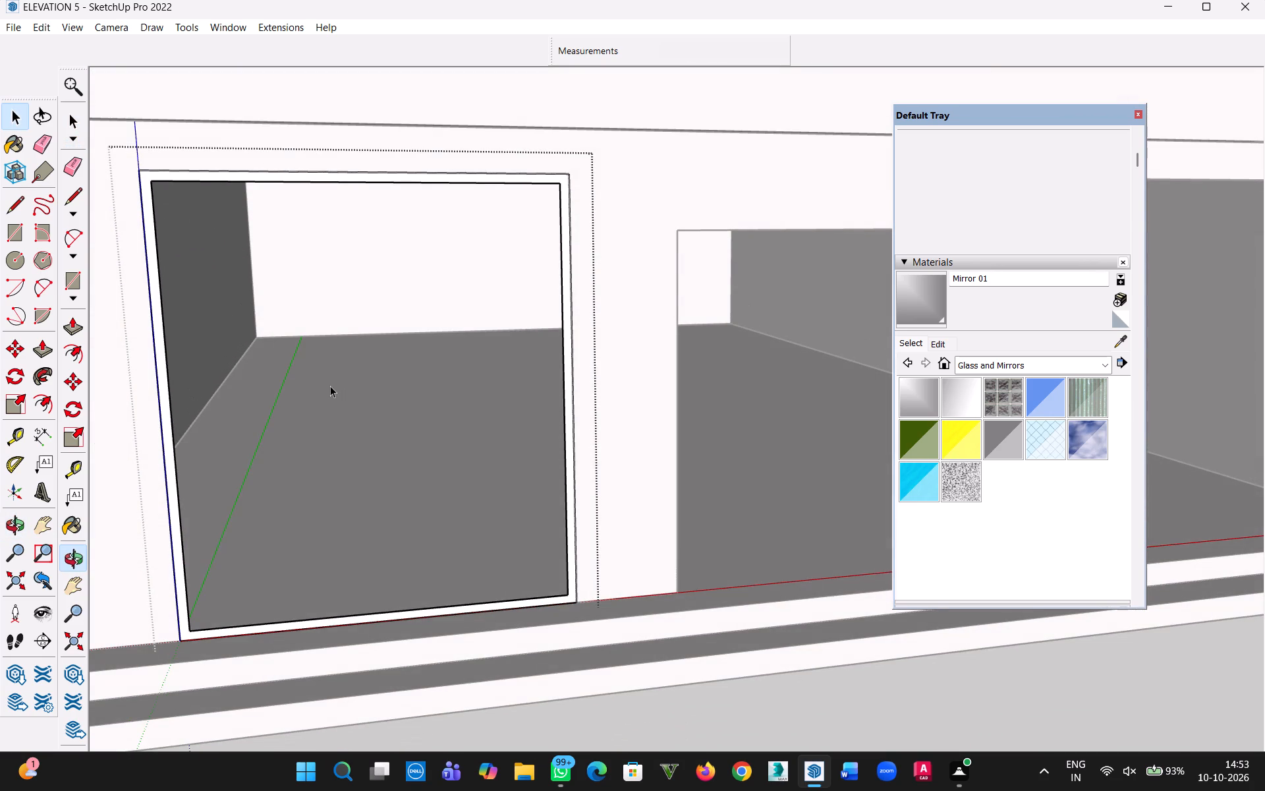
{"action": "left_click", "coordinate": [567, 355]}
{"action": "double_click", "coordinate": [567, 355]}
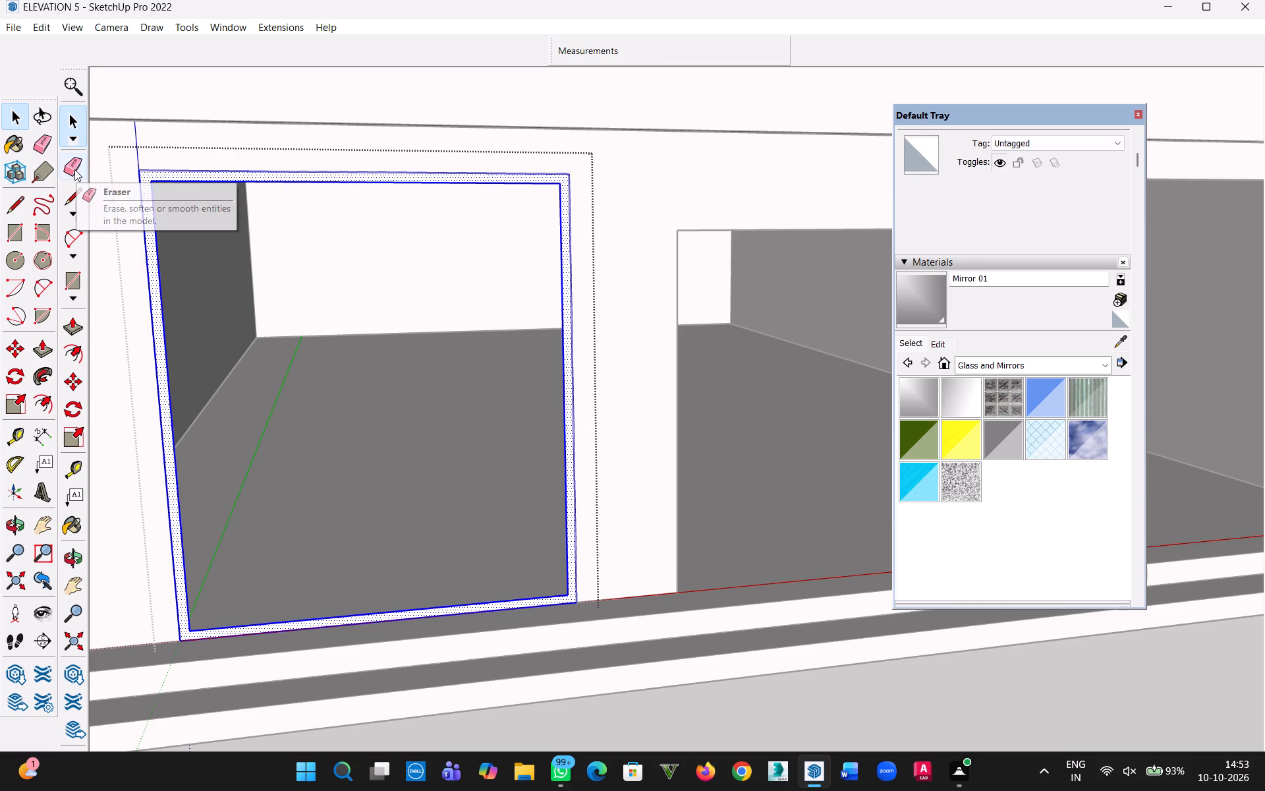
{"action": "middle_click_drag", "start_coordinate": [477, 279], "coordinate": [478, 334]}
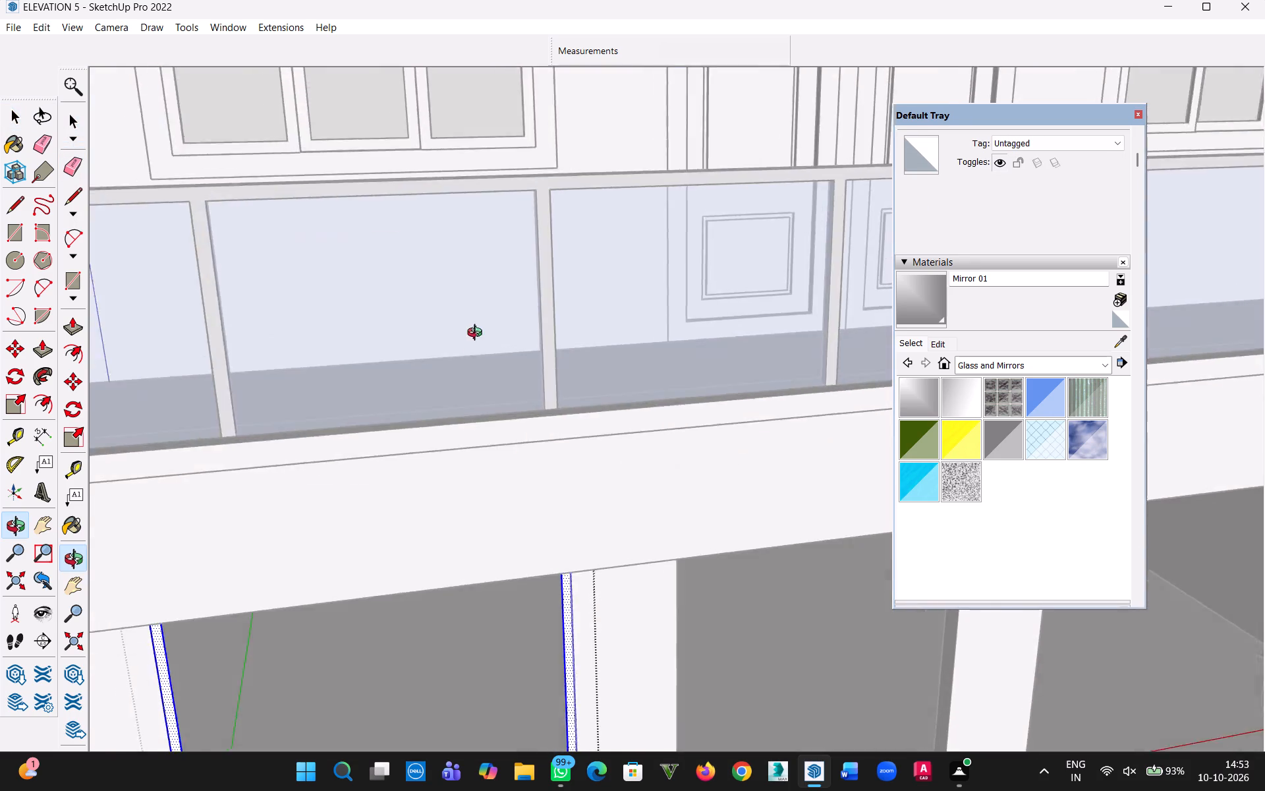
{"action": "middle_click_drag", "start_coordinate": [478, 334], "coordinate": [487, 277]}
{"action": "key", "text": "h"}
{"action": "left_click_drag", "start_coordinate": [451, 327], "coordinate": [432, 287]}
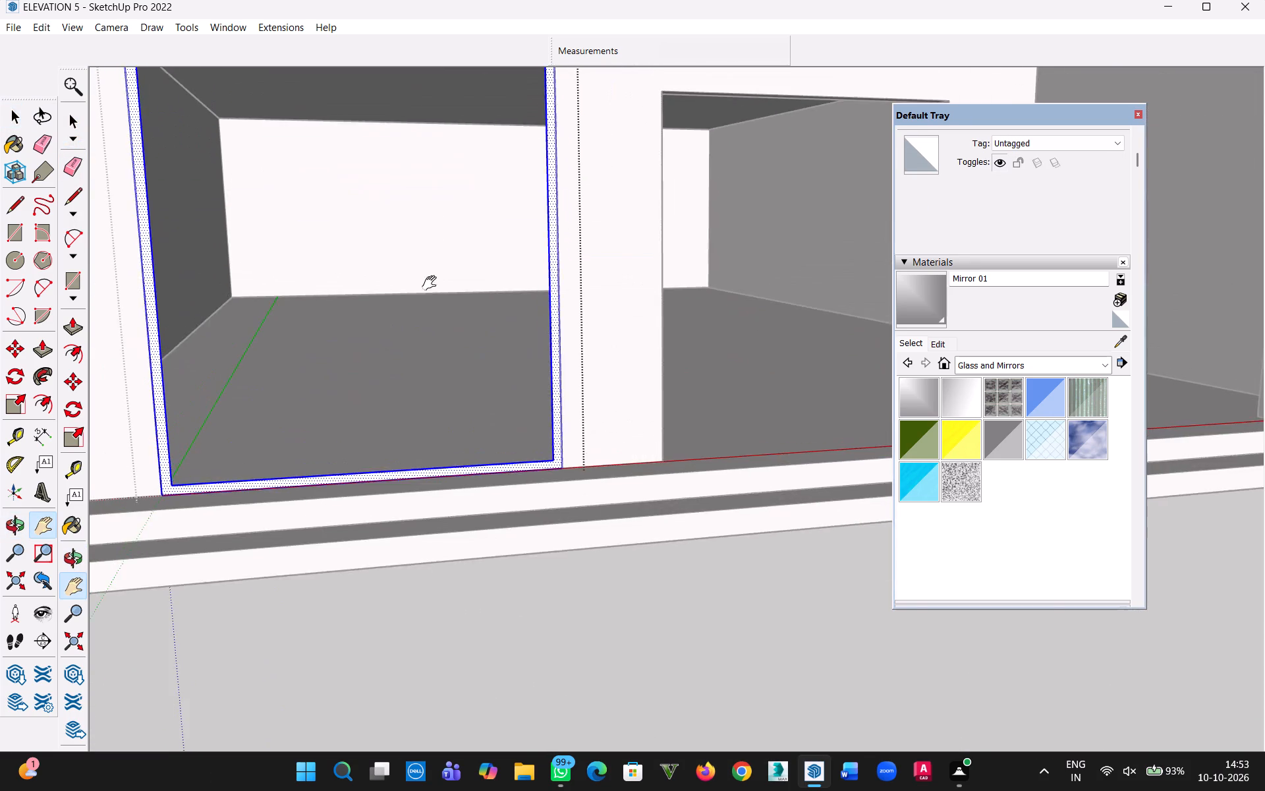
{"action": "middle_click_drag", "start_coordinate": [432, 283], "coordinate": [461, 314]}
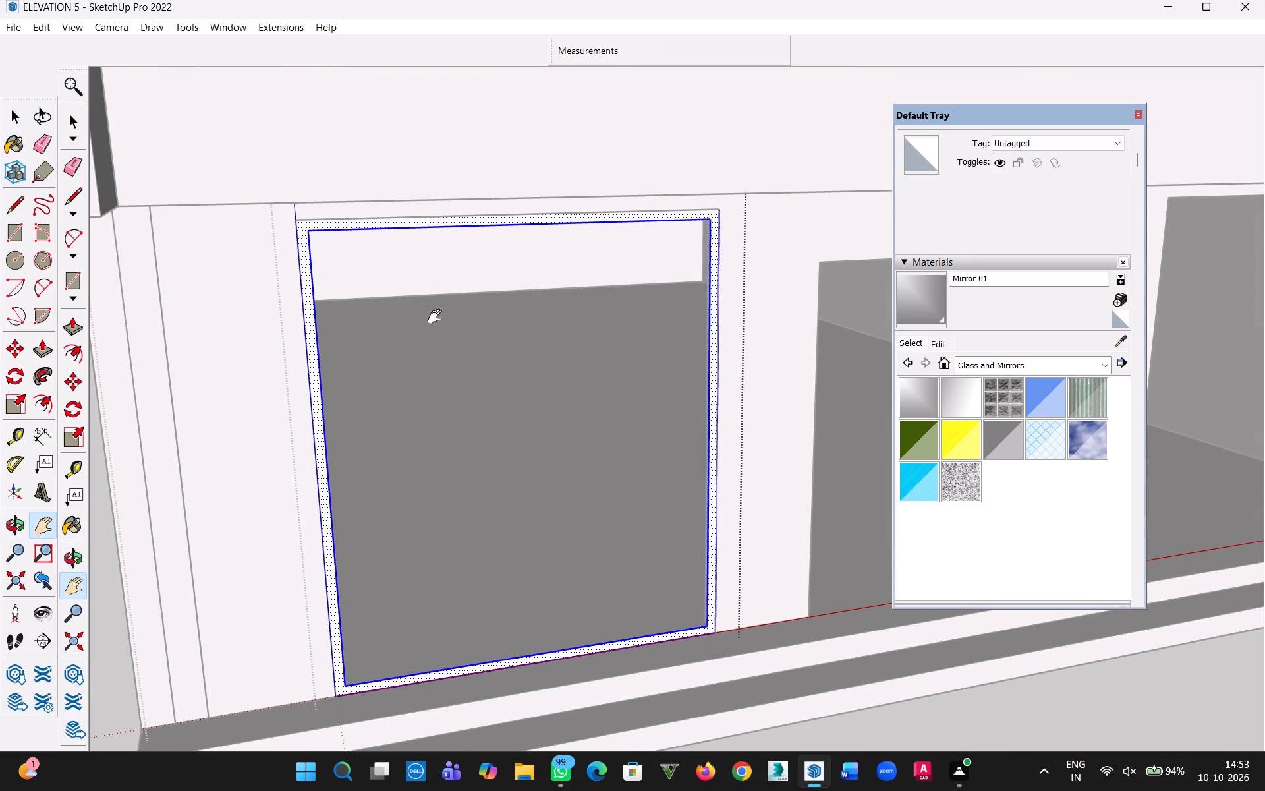
{"action": "left_click", "coordinate": [13, 119]}
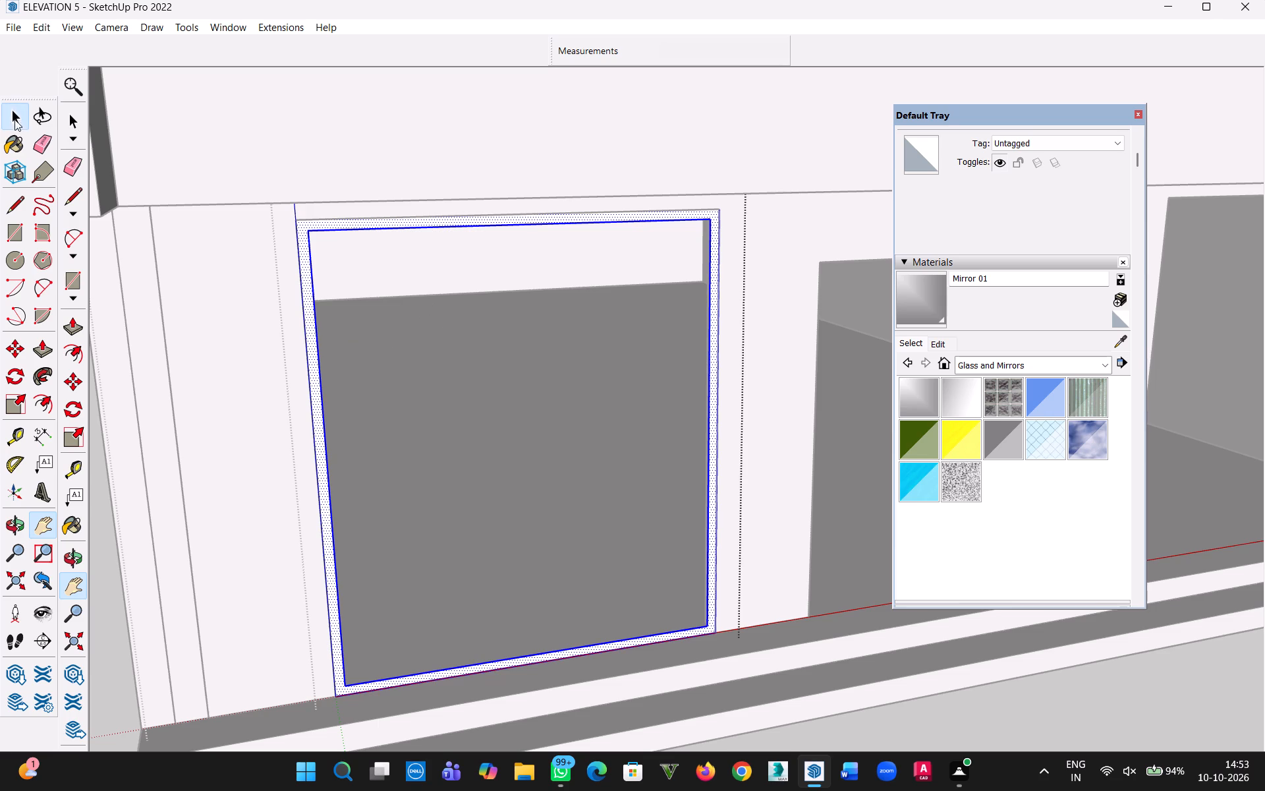
{"action": "left_click", "coordinate": [644, 494]}
{"action": "scroll", "coordinate": [619, 442], "scroll_direction": "up", "scroll_amount": 3}
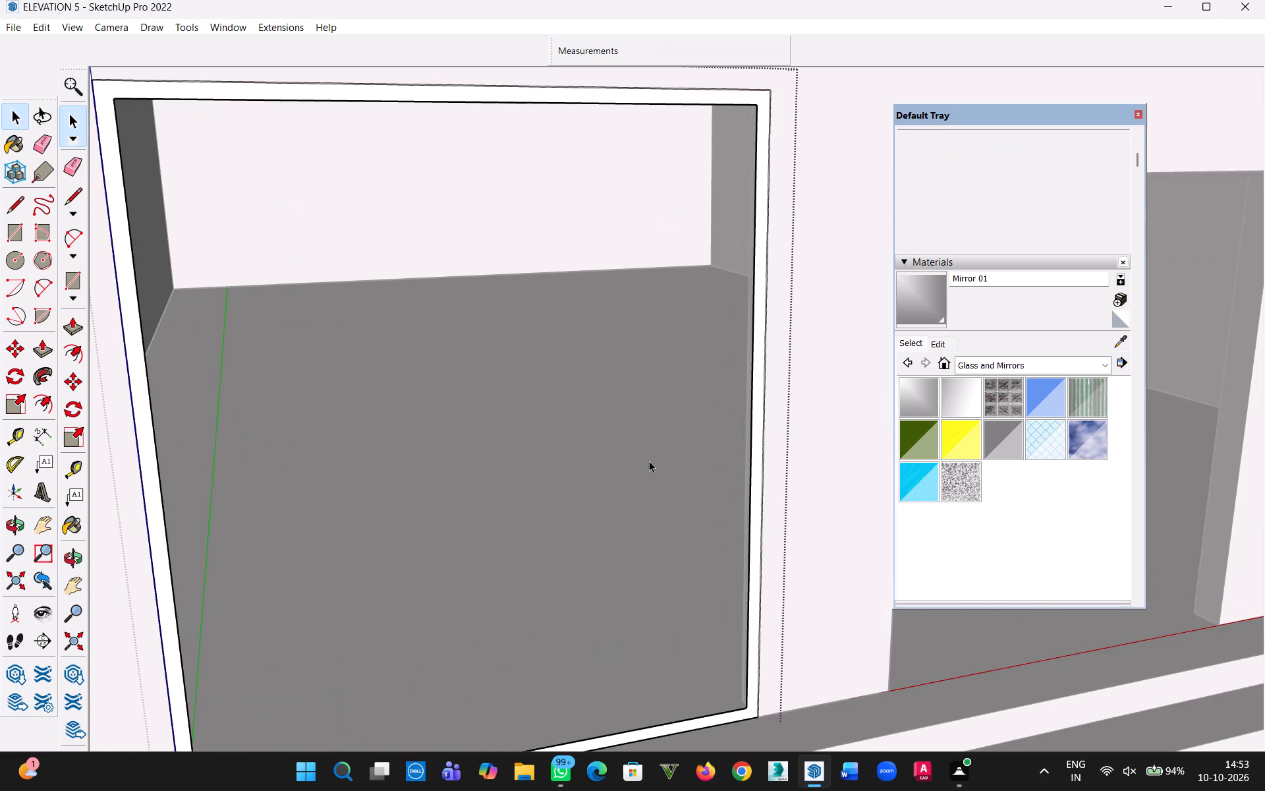
{"action": "middle_click_drag", "start_coordinate": [695, 495], "coordinate": [642, 481]}
{"action": "scroll", "coordinate": [590, 484], "scroll_direction": "down", "scroll_amount": 5}
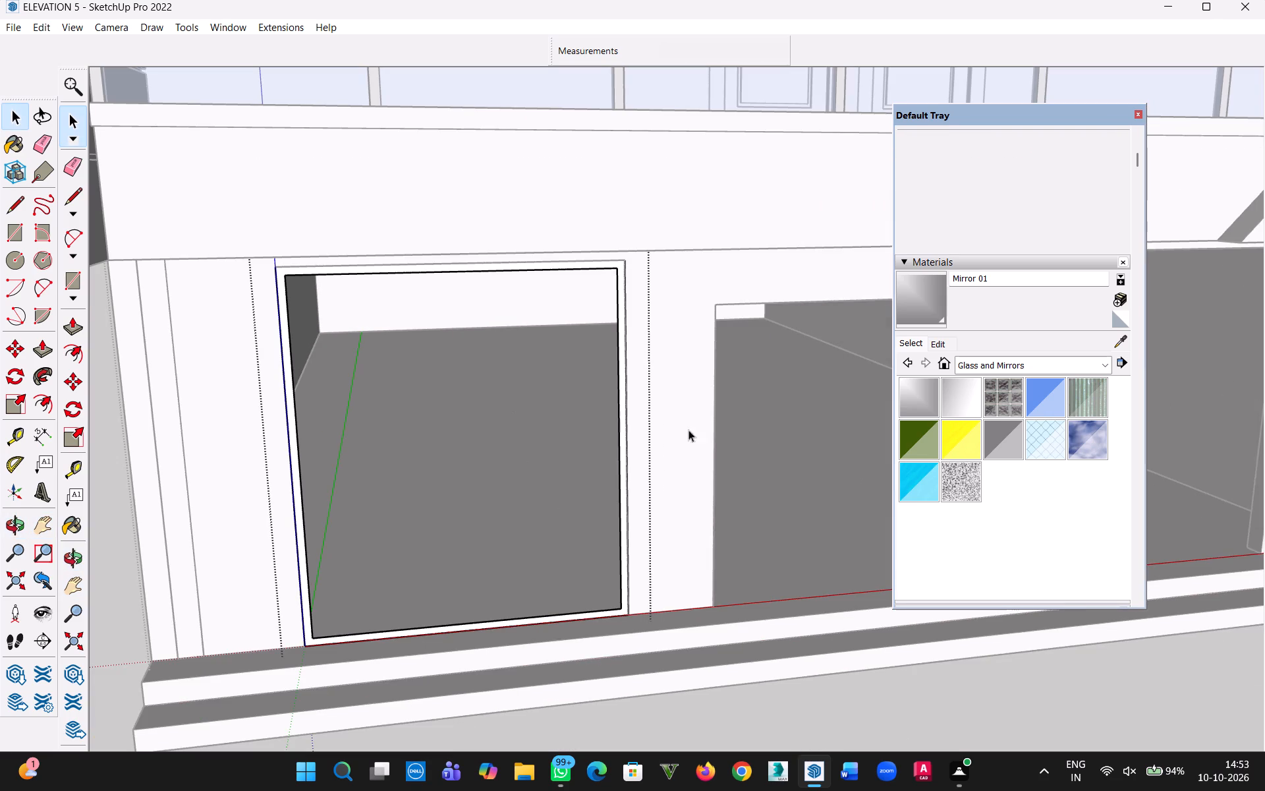
{"action": "left_click", "coordinate": [800, 455]}
{"action": "left_click", "coordinate": [623, 377]}
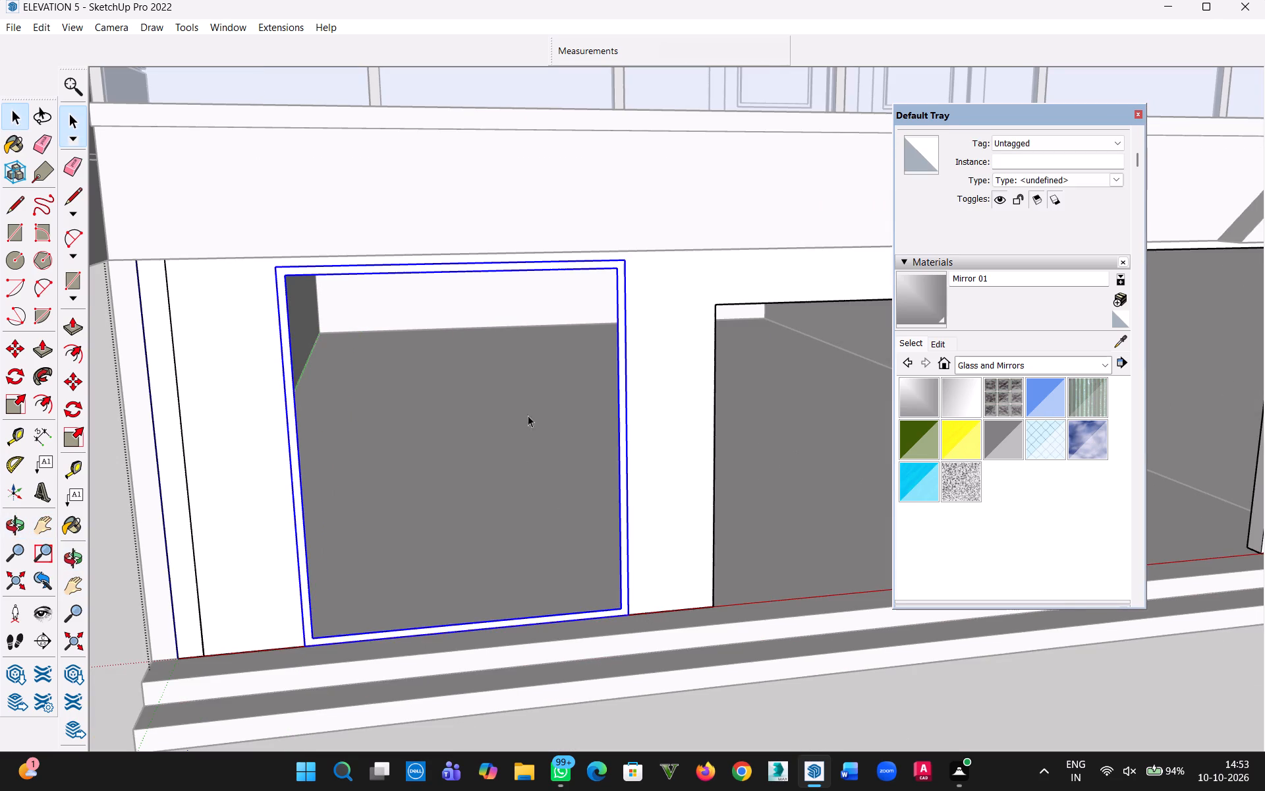
{"action": "scroll", "coordinate": [279, 297], "scroll_direction": "up", "scroll_amount": 1}
{"action": "scroll", "coordinate": [316, 365], "scroll_direction": "up", "scroll_amount": 3}
{"action": "scroll", "coordinate": [315, 370], "scroll_direction": "down", "scroll_amount": 1}
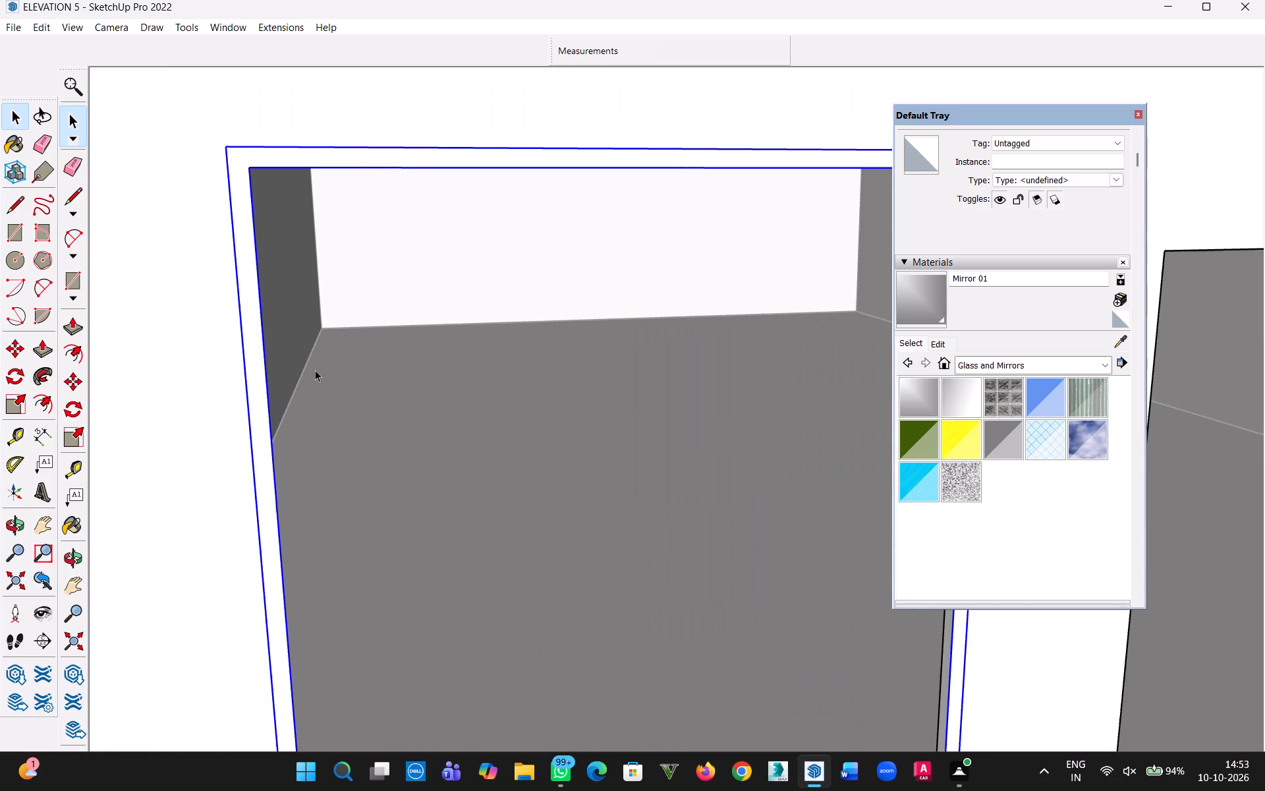
{"action": "scroll", "coordinate": [315, 371], "scroll_direction": "down", "scroll_amount": 2}
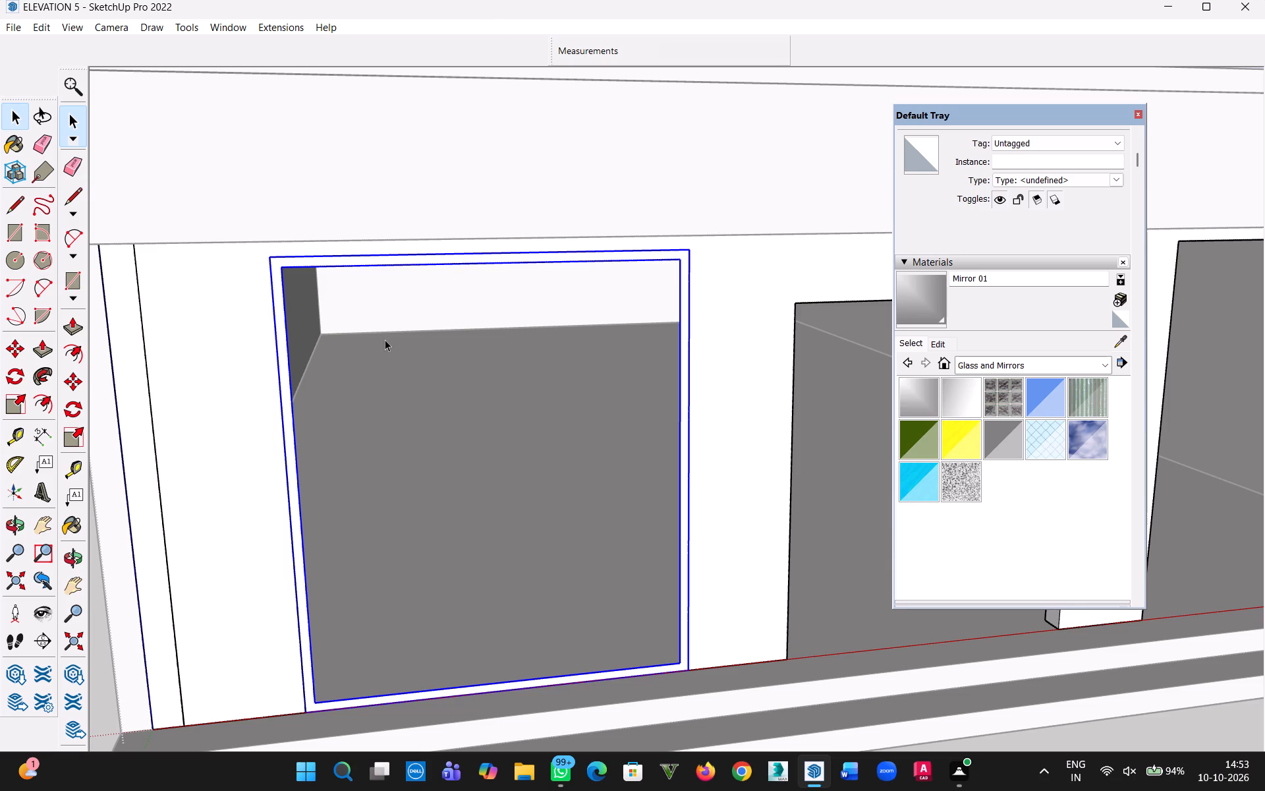
{"action": "middle_click_drag", "start_coordinate": [388, 338], "coordinate": [357, 336]}
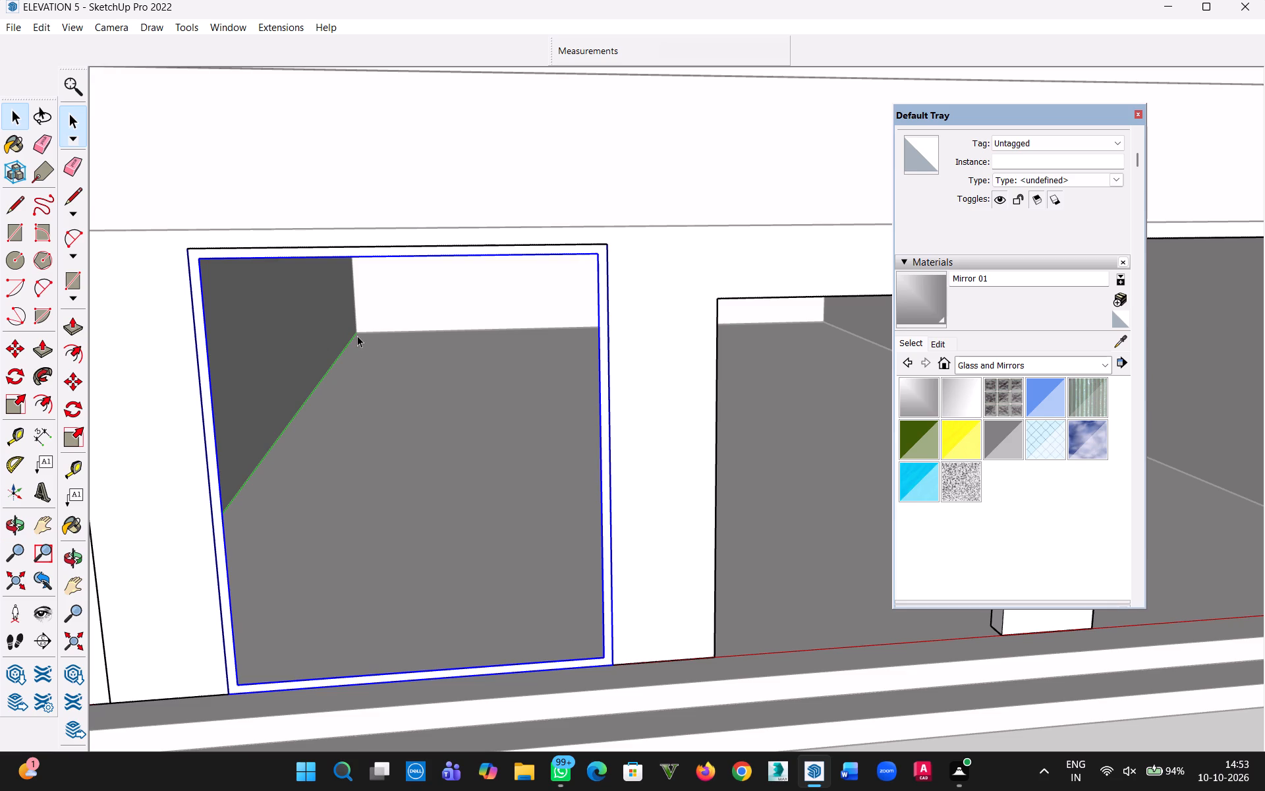
{"action": "middle_click_drag", "start_coordinate": [414, 415], "coordinate": [433, 408]}
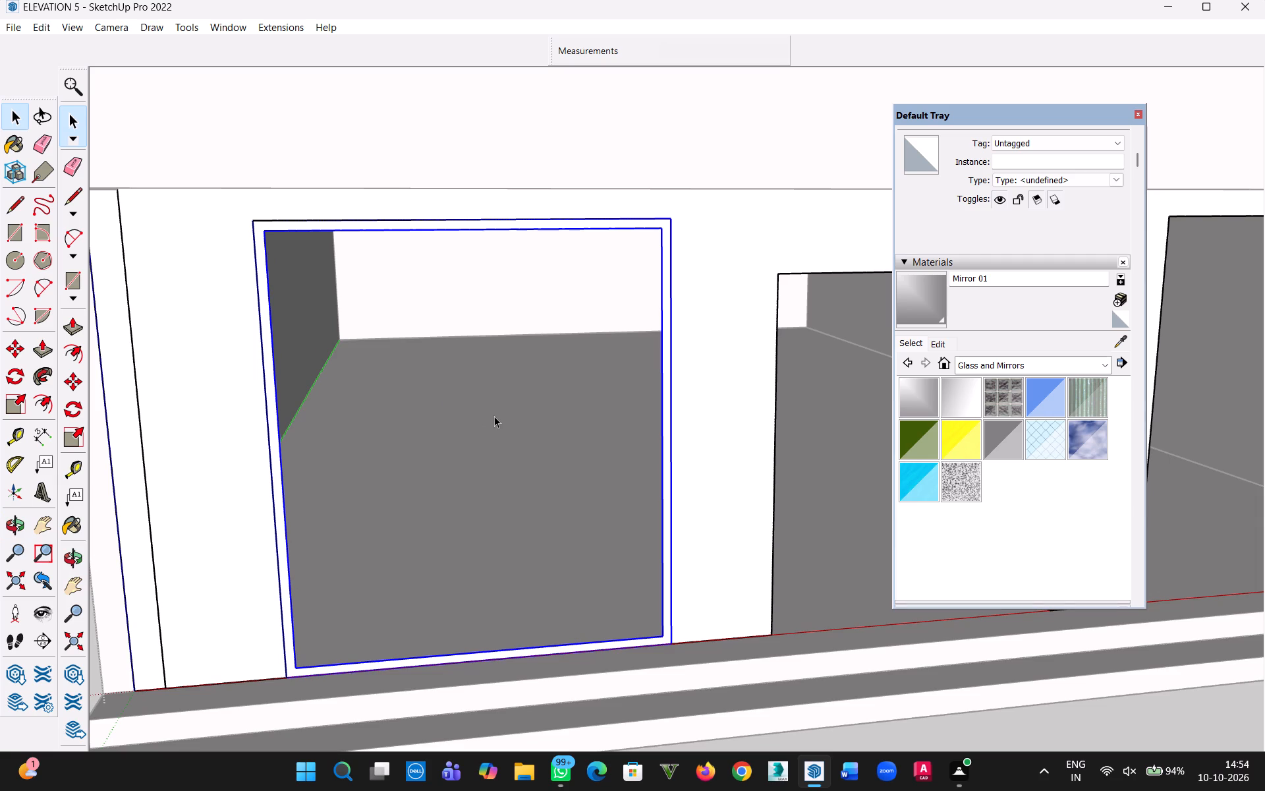
Undo the deletion of the frame's inner face so the left opening is filled again.
{"action": "key", "text": "ctrl+z"}
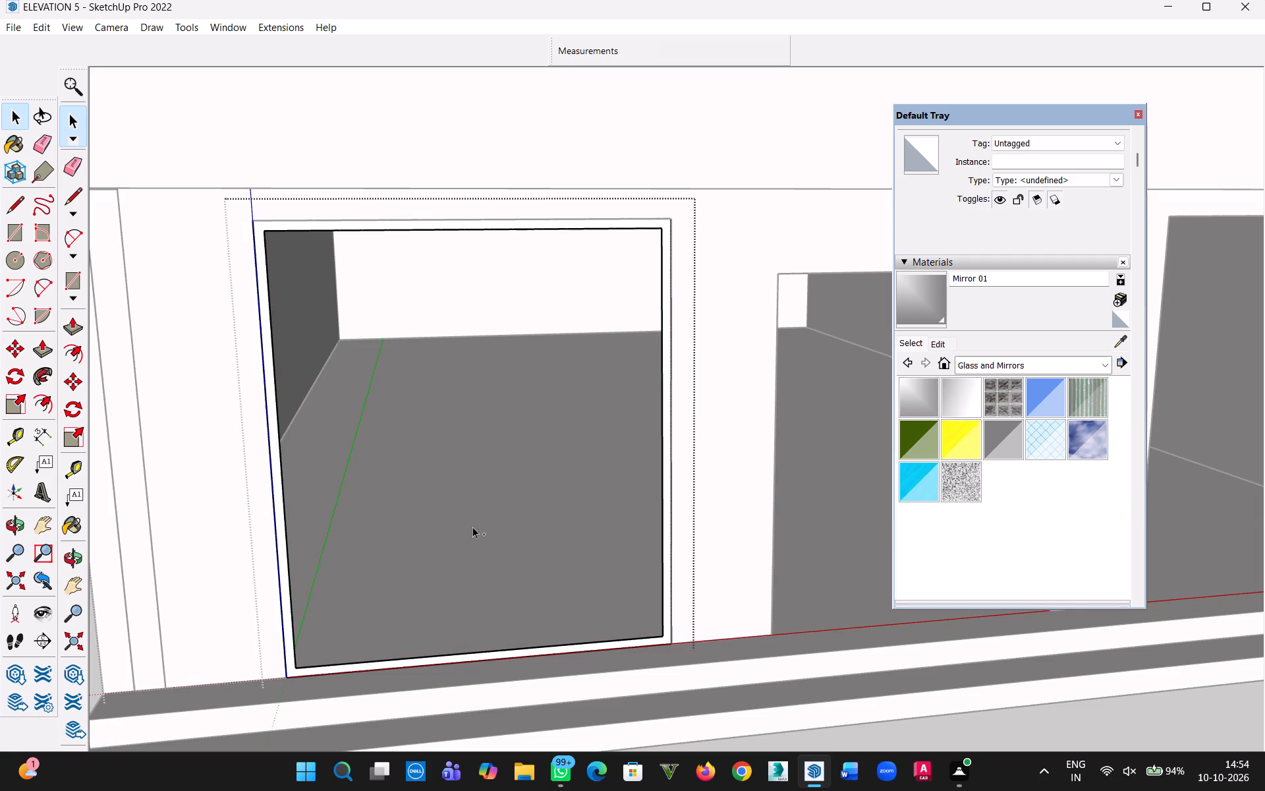
{"action": "key", "text": "ctrl+z"}
Make a nested group from the inner face, the 2" frame face and all their edges in the left opening.
{"action": "left_click", "coordinate": [563, 549]}
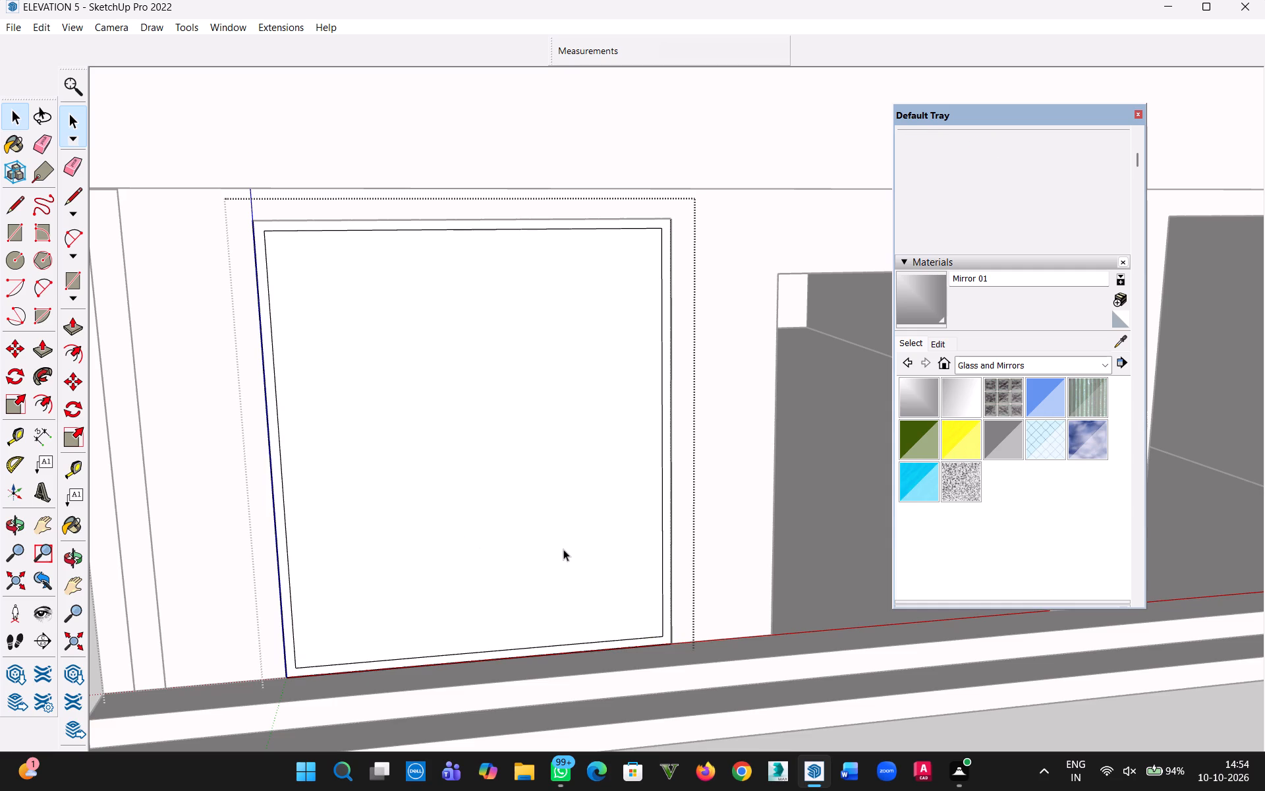
{"action": "double_click", "coordinate": [563, 549]}
{"action": "triple_click", "coordinate": [563, 549]}
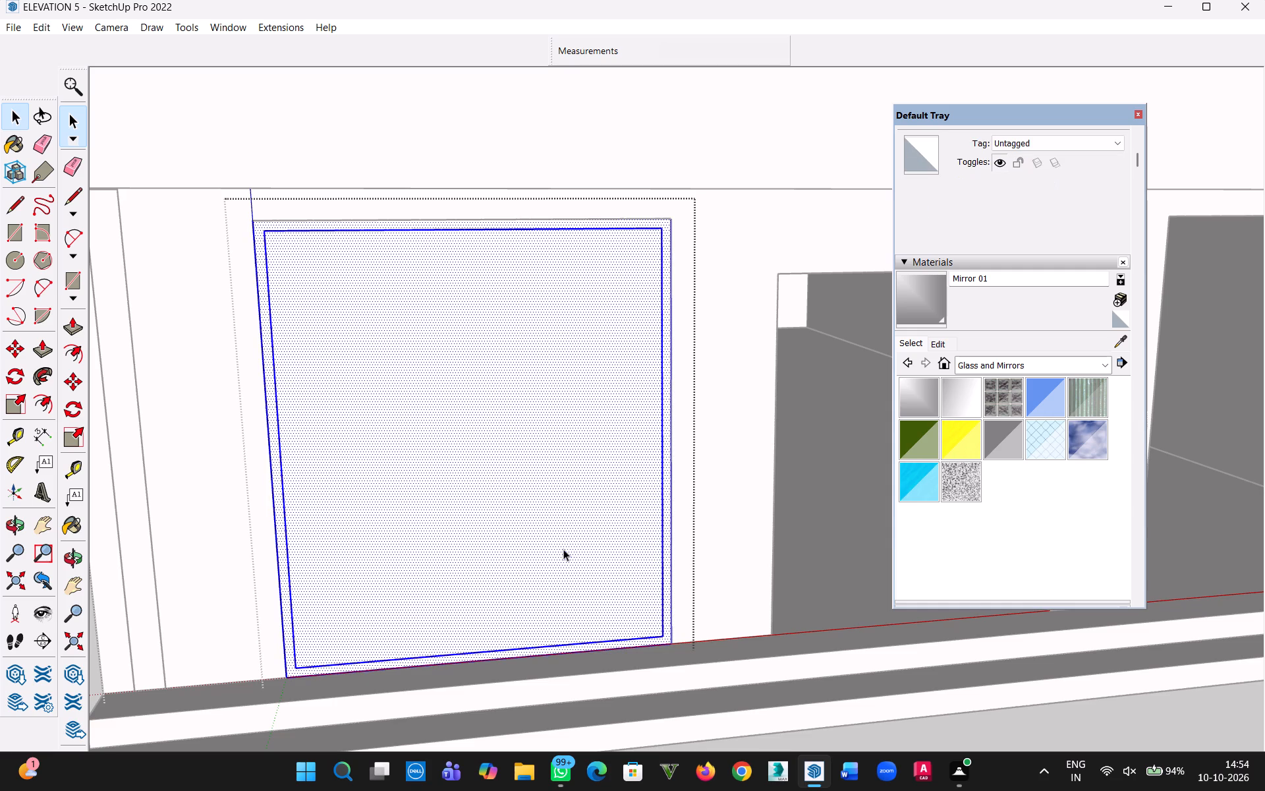
{"action": "left_click", "coordinate": [563, 549]}
{"action": "triple_click", "coordinate": [563, 549]}
{"action": "left_click", "coordinate": [563, 550]}
{"action": "right_click", "coordinate": [572, 531]}
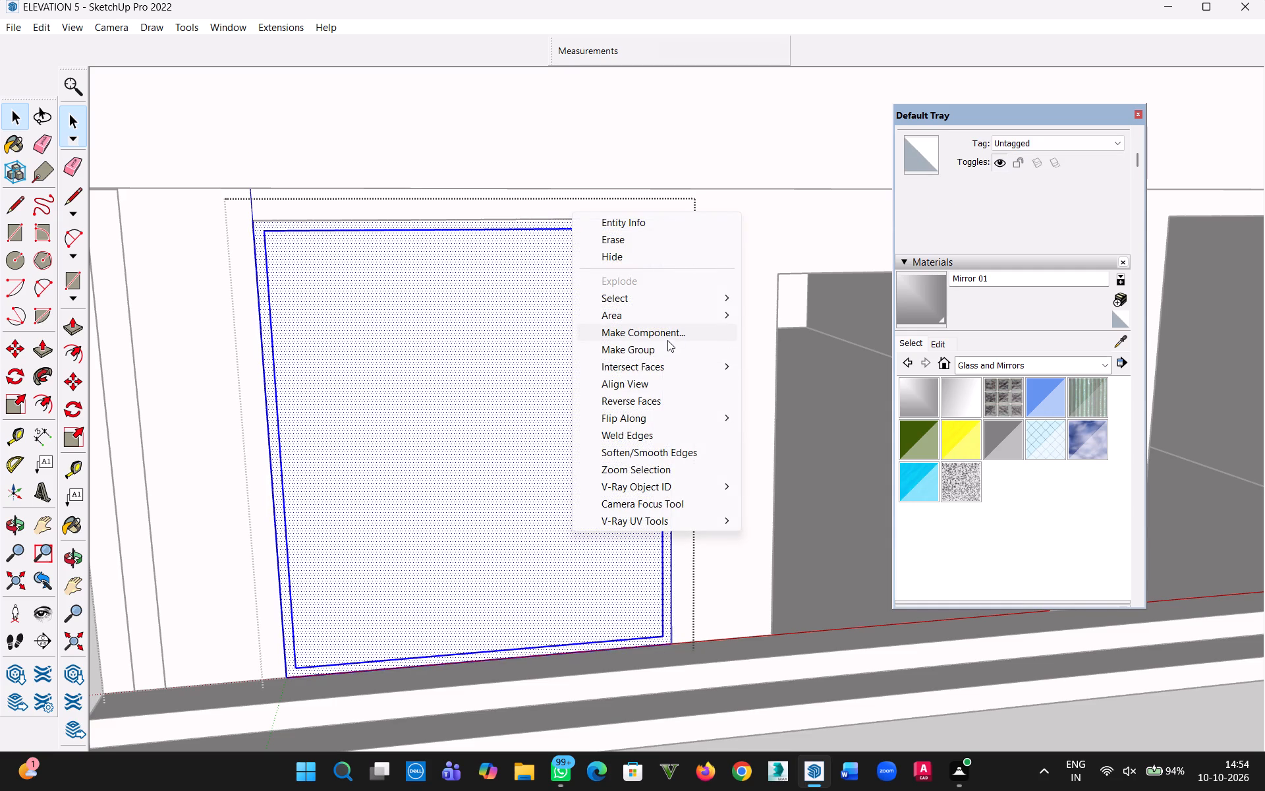
{"action": "left_click", "coordinate": [667, 341]}
{"action": "left_click", "coordinate": [853, 407]}
Copy the left opening's framed panel group 17' along the front wall into the right side opening.
{"action": "left_click", "coordinate": [532, 426]}
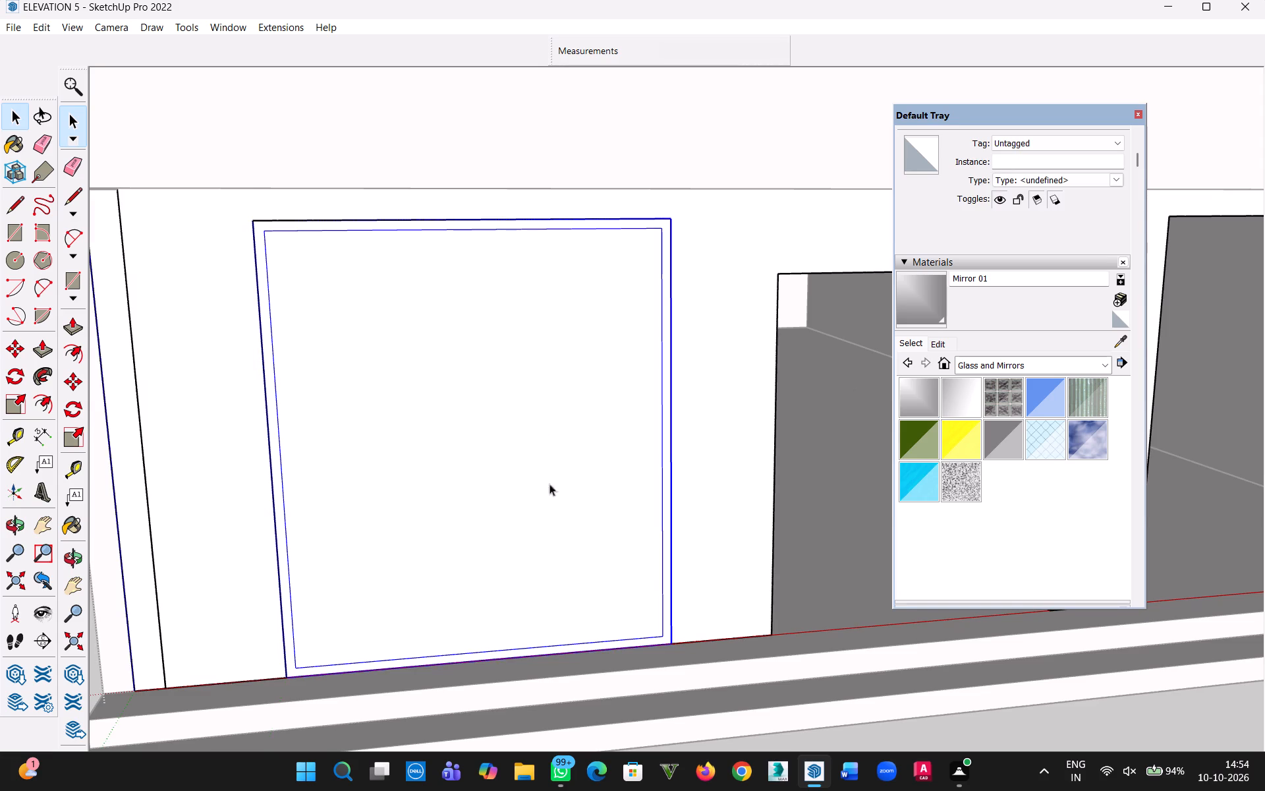
{"action": "scroll", "coordinate": [652, 562], "scroll_direction": "down", "scroll_amount": 5}
{"action": "scroll", "coordinate": [694, 613], "scroll_direction": "up", "scroll_amount": 4}
{"action": "key", "text": "m"}
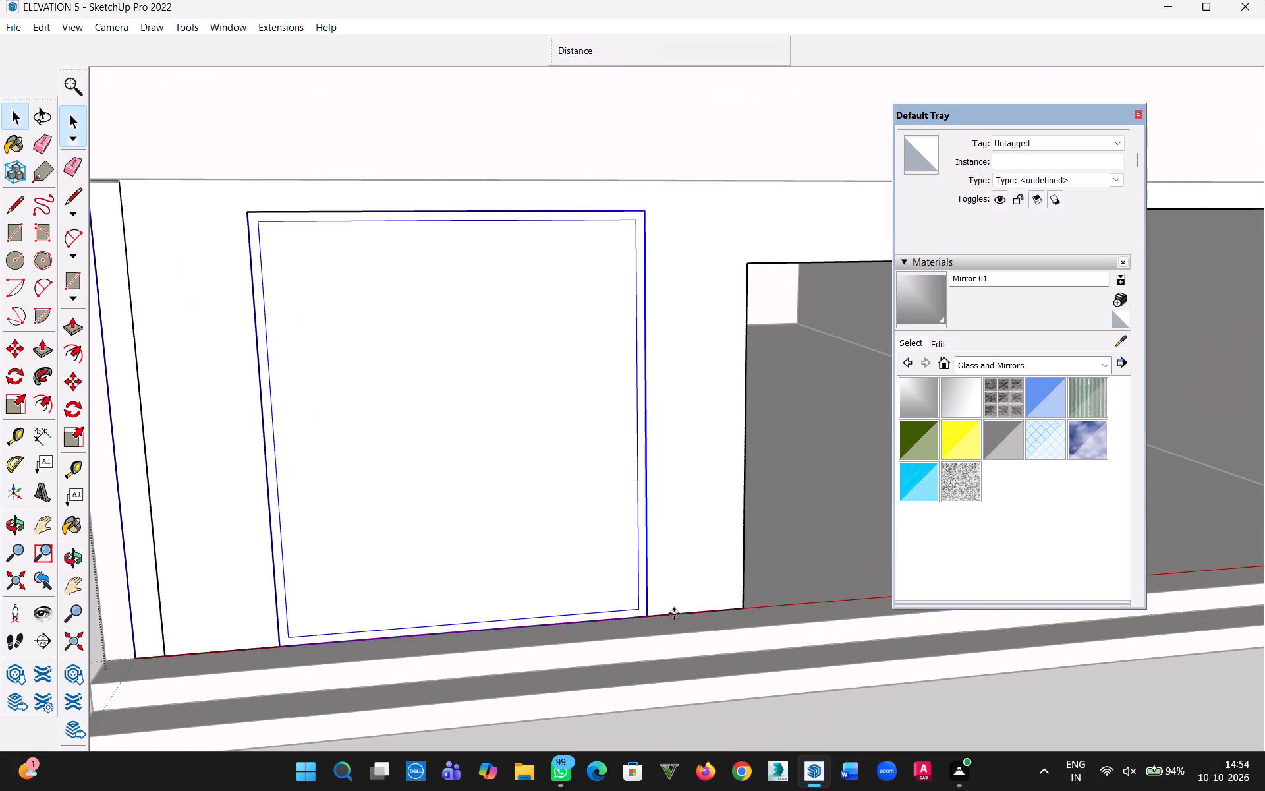
{"action": "left_click", "coordinate": [648, 621]}
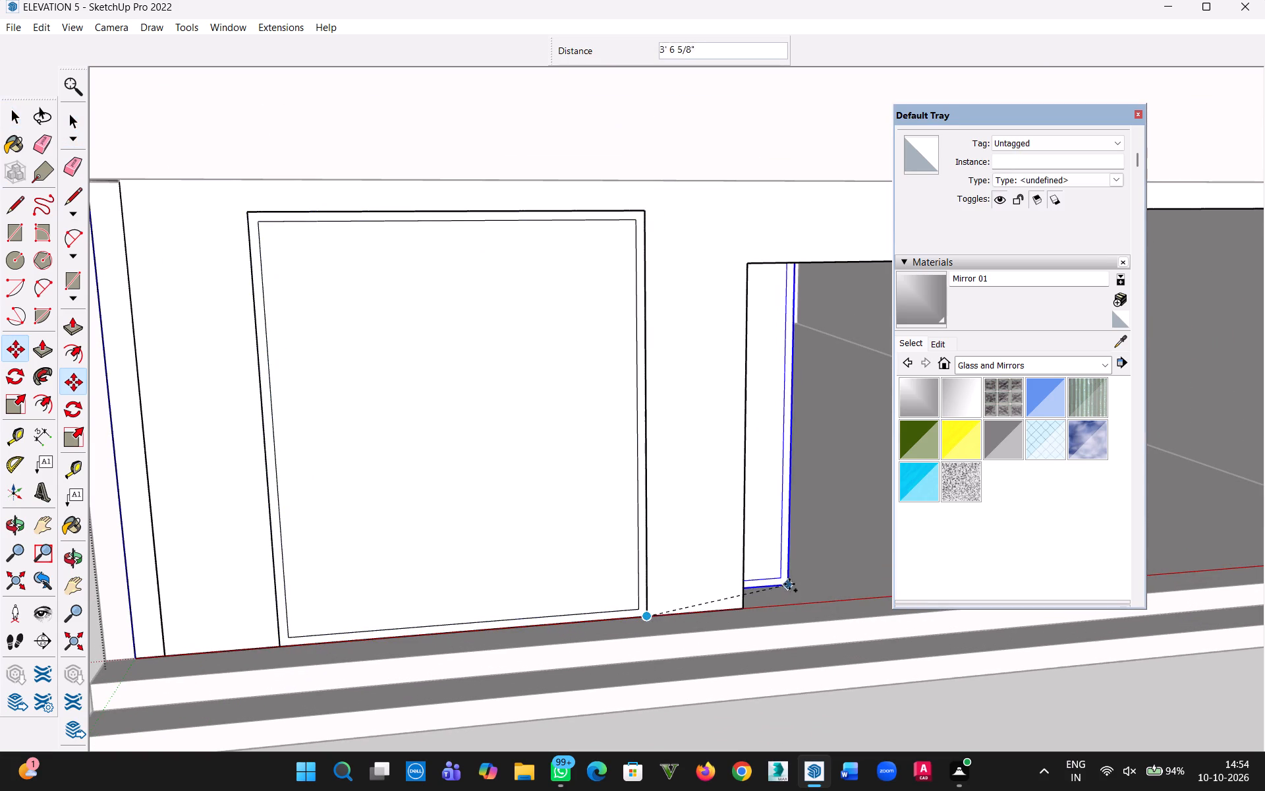
{"action": "key", "text": "h"}
{"action": "left_click_drag", "start_coordinate": [795, 593], "coordinate": [204, 596]}
{"action": "key", "text": "Escape"}
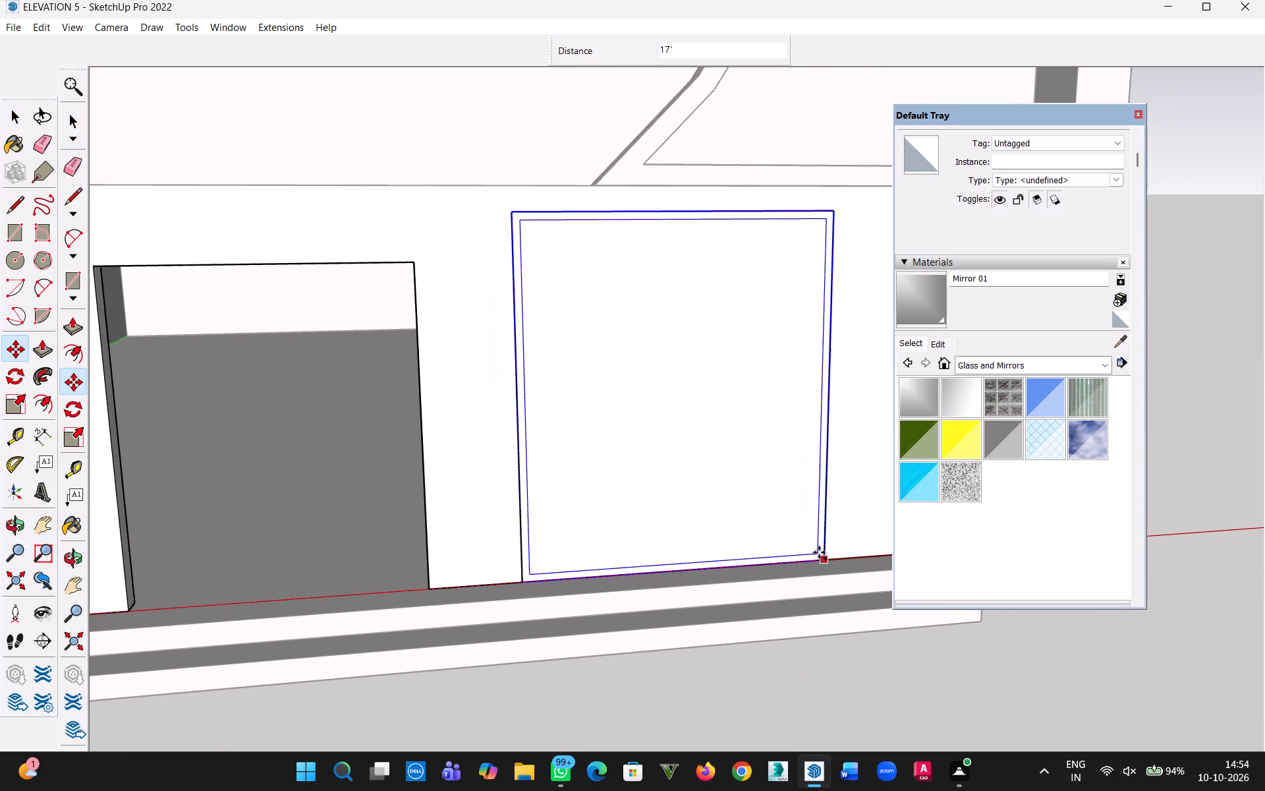
{"action": "left_click", "coordinate": [824, 554]}
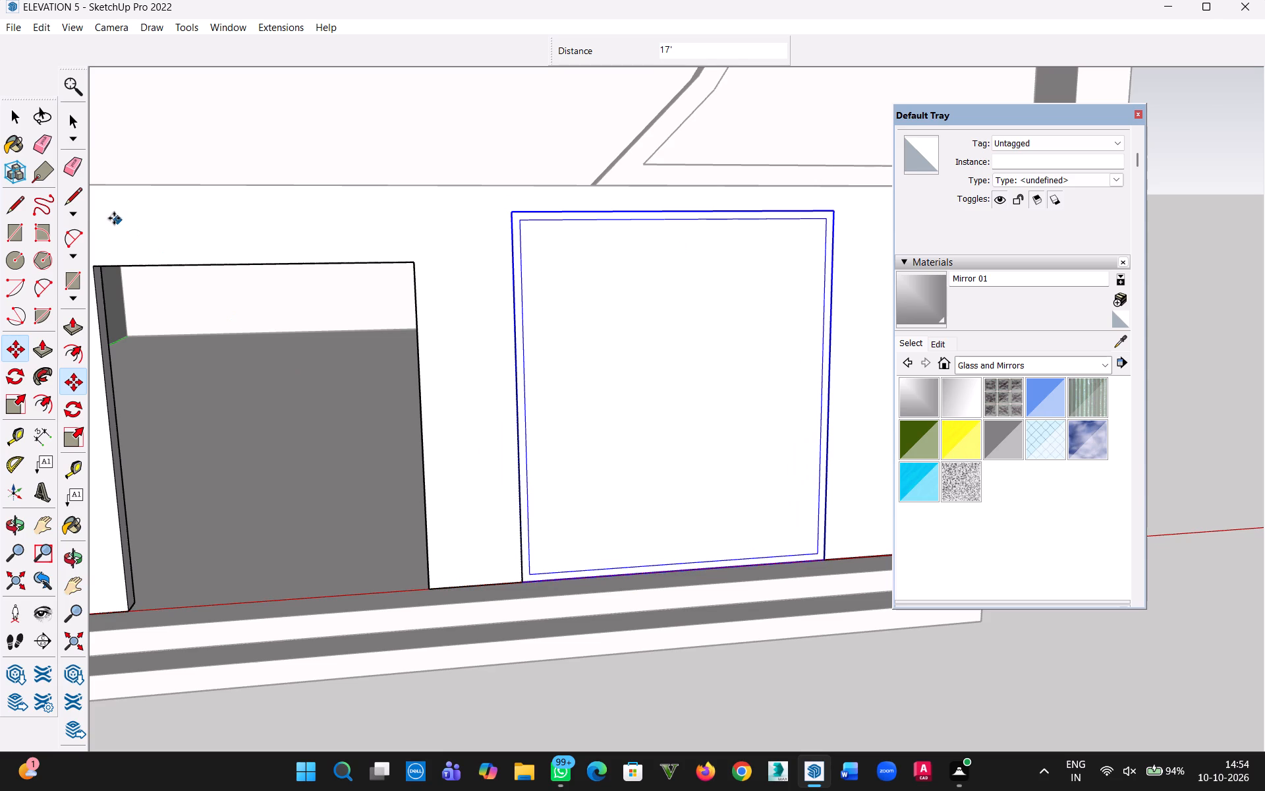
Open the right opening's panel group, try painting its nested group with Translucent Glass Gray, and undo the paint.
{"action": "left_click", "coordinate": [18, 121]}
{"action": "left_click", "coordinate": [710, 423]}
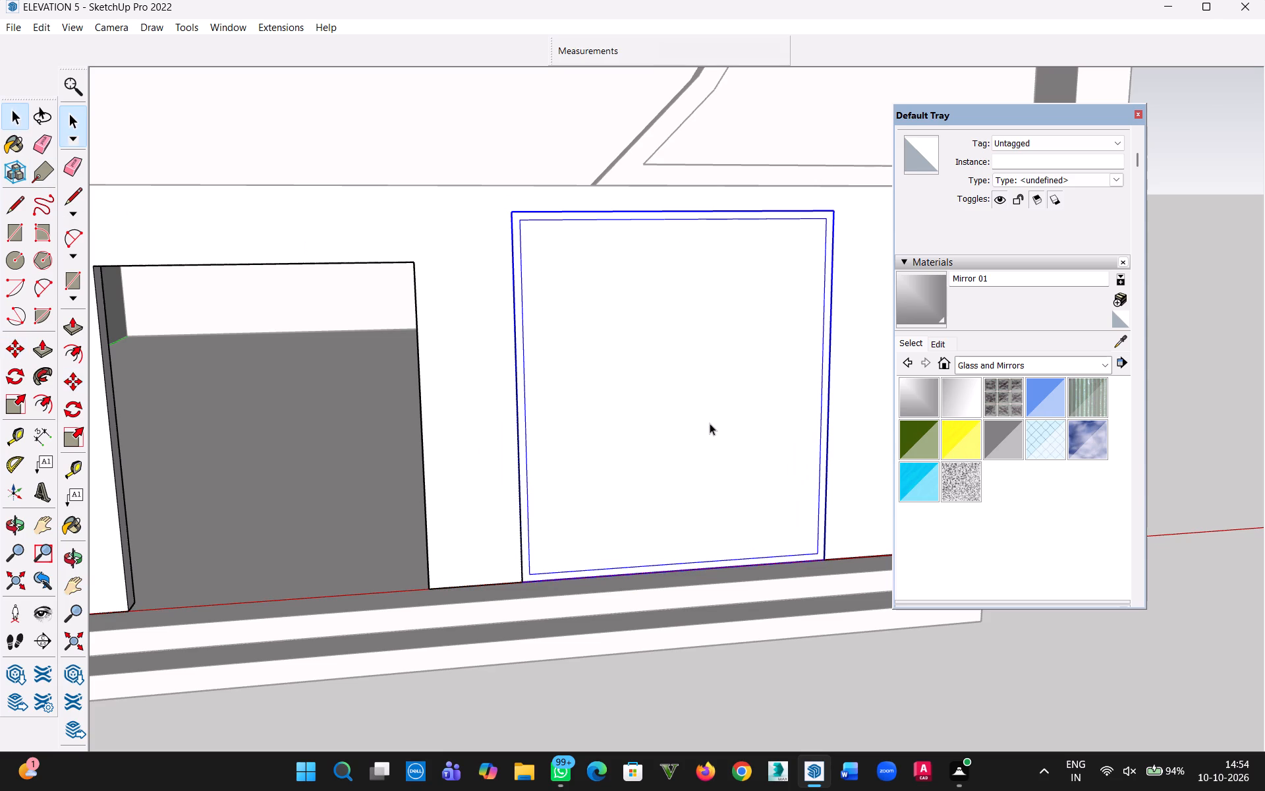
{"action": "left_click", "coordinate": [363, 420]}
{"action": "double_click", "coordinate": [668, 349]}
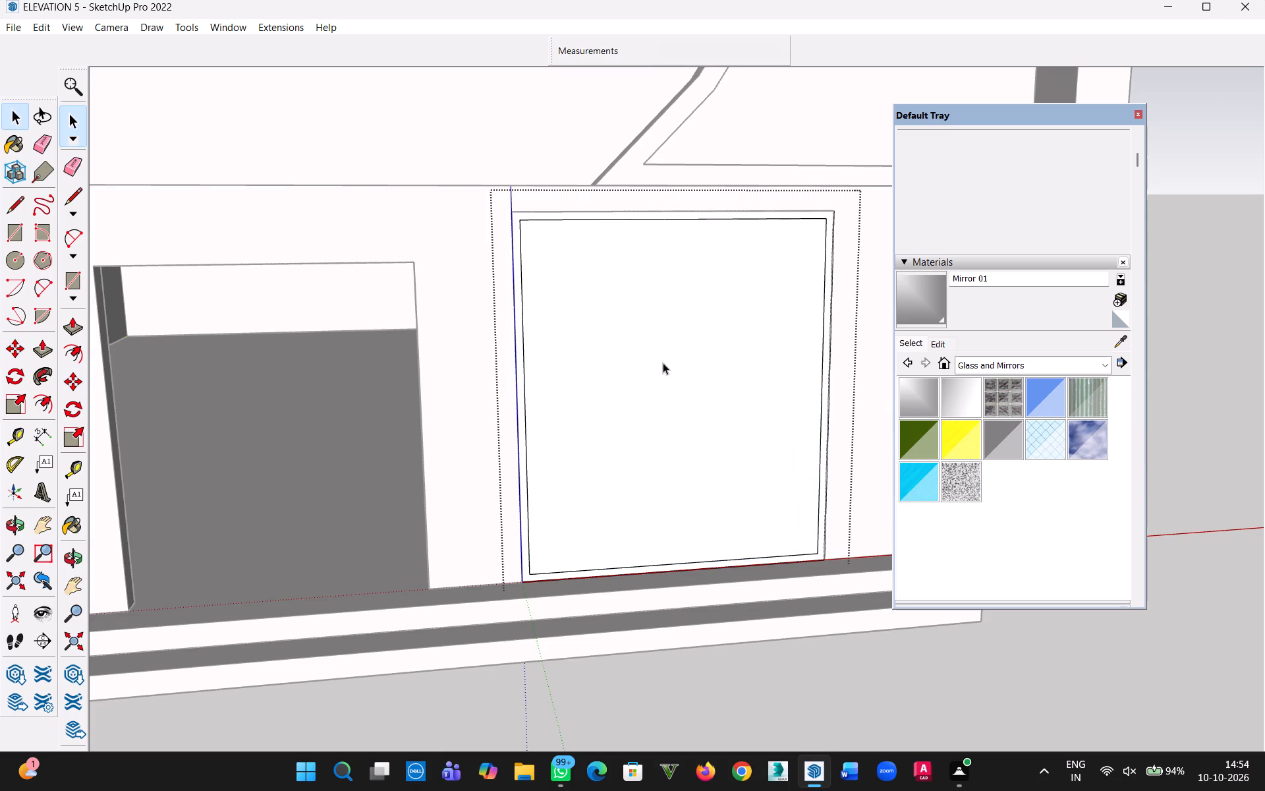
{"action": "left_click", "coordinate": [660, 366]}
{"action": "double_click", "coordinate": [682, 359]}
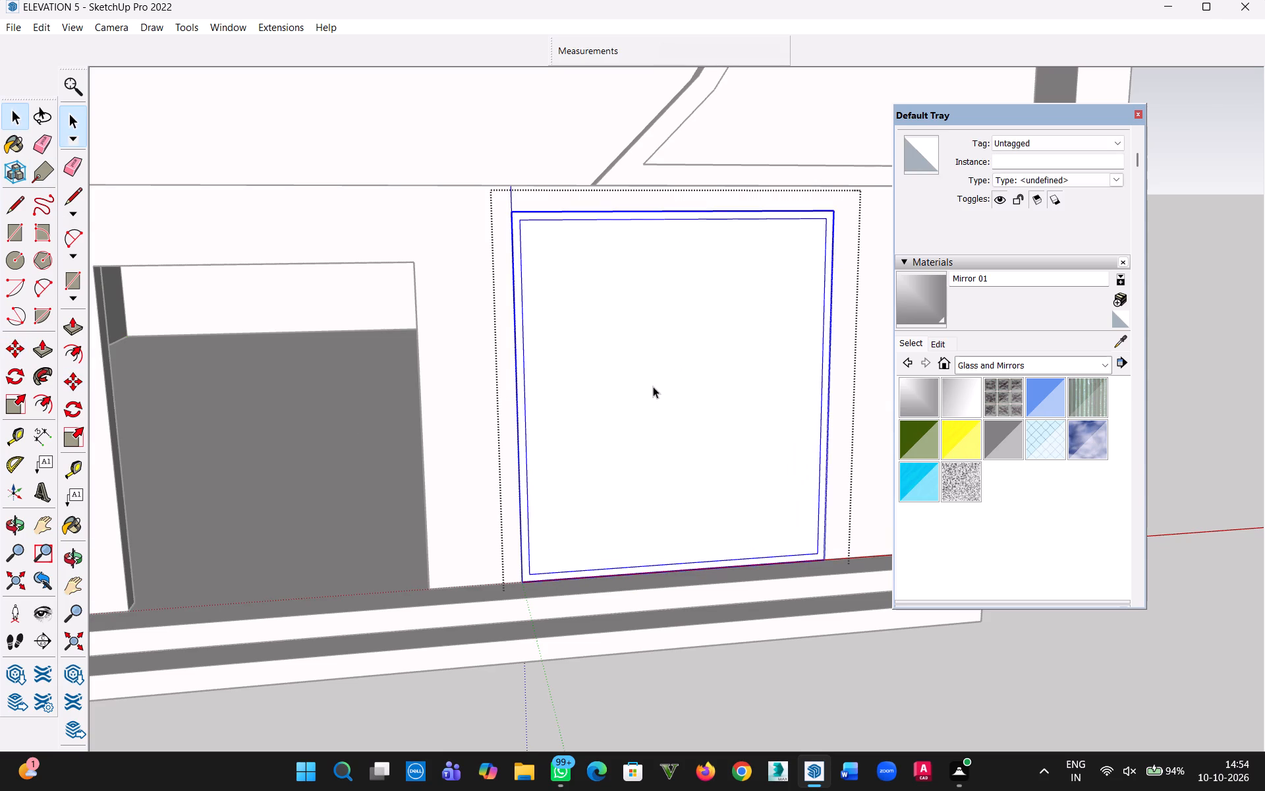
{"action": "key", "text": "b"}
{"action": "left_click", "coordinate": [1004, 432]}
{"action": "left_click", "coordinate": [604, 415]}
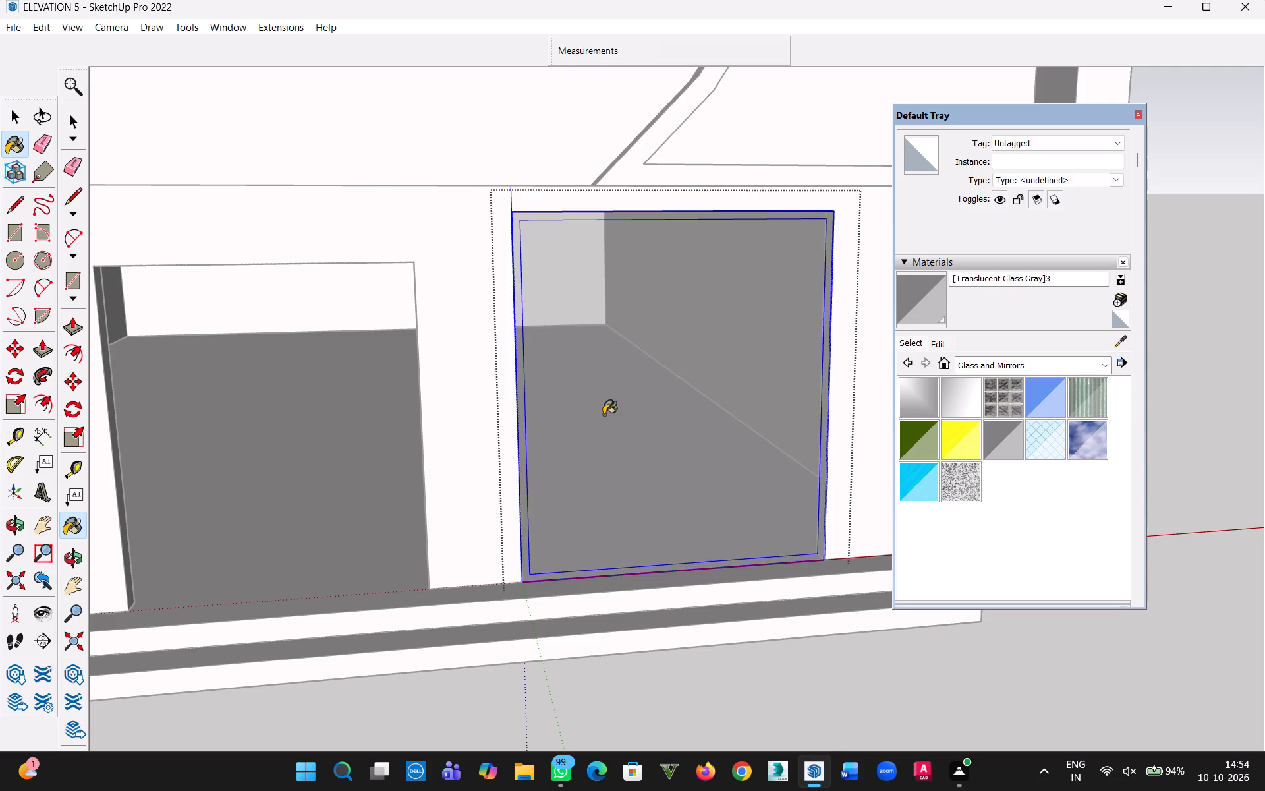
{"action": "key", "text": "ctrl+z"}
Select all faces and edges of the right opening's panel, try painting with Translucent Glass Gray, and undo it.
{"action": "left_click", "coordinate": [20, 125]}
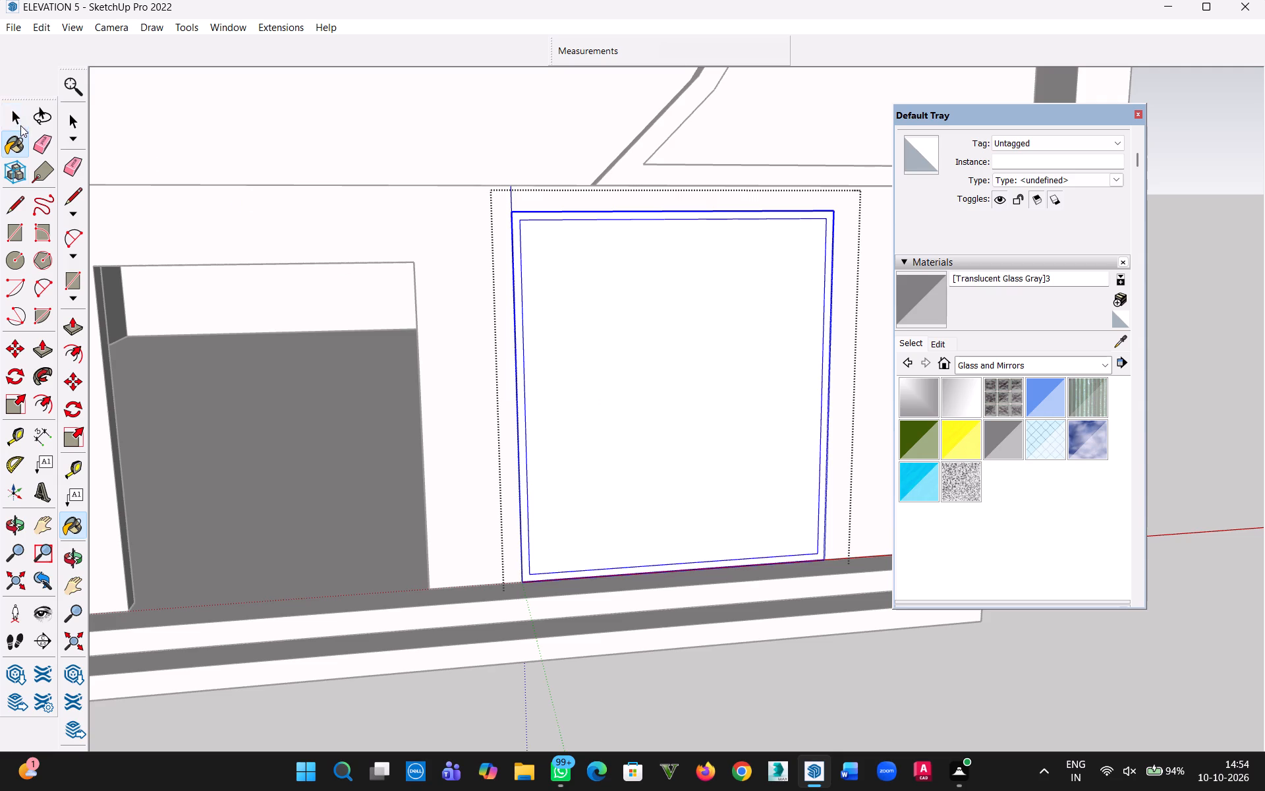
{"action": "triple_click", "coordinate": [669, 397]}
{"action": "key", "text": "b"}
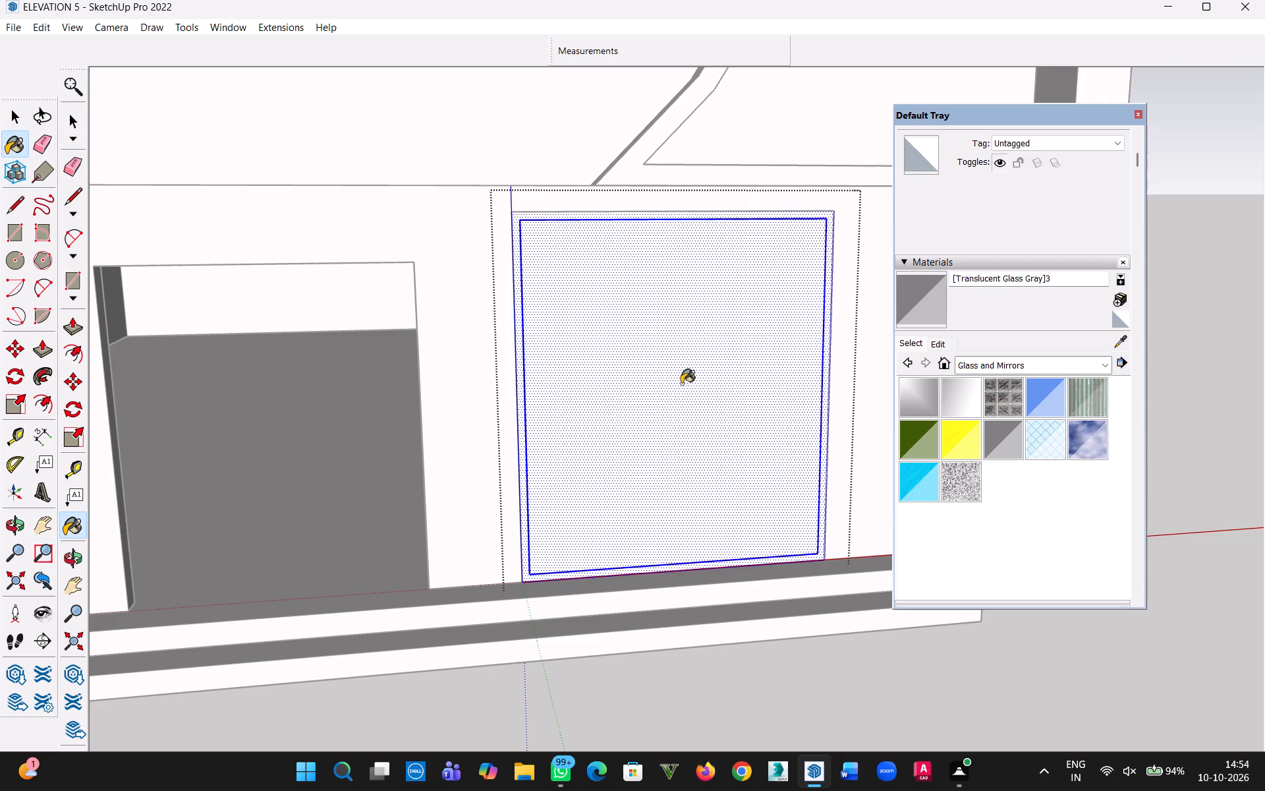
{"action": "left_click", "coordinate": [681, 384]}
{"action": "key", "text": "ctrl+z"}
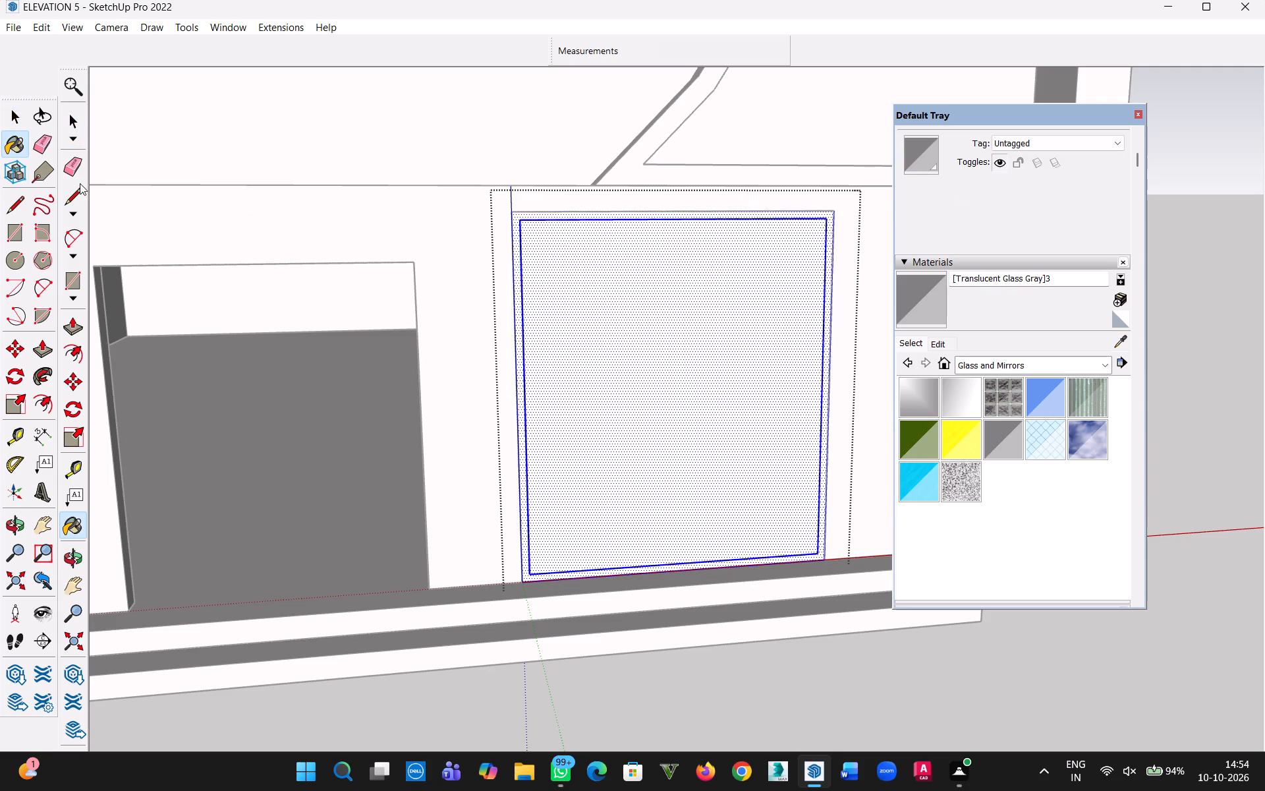
Paint the inner face of the right opening's panel with Translucent Glass Gray.
{"action": "left_click", "coordinate": [7, 109]}
{"action": "left_click", "coordinate": [573, 361]}
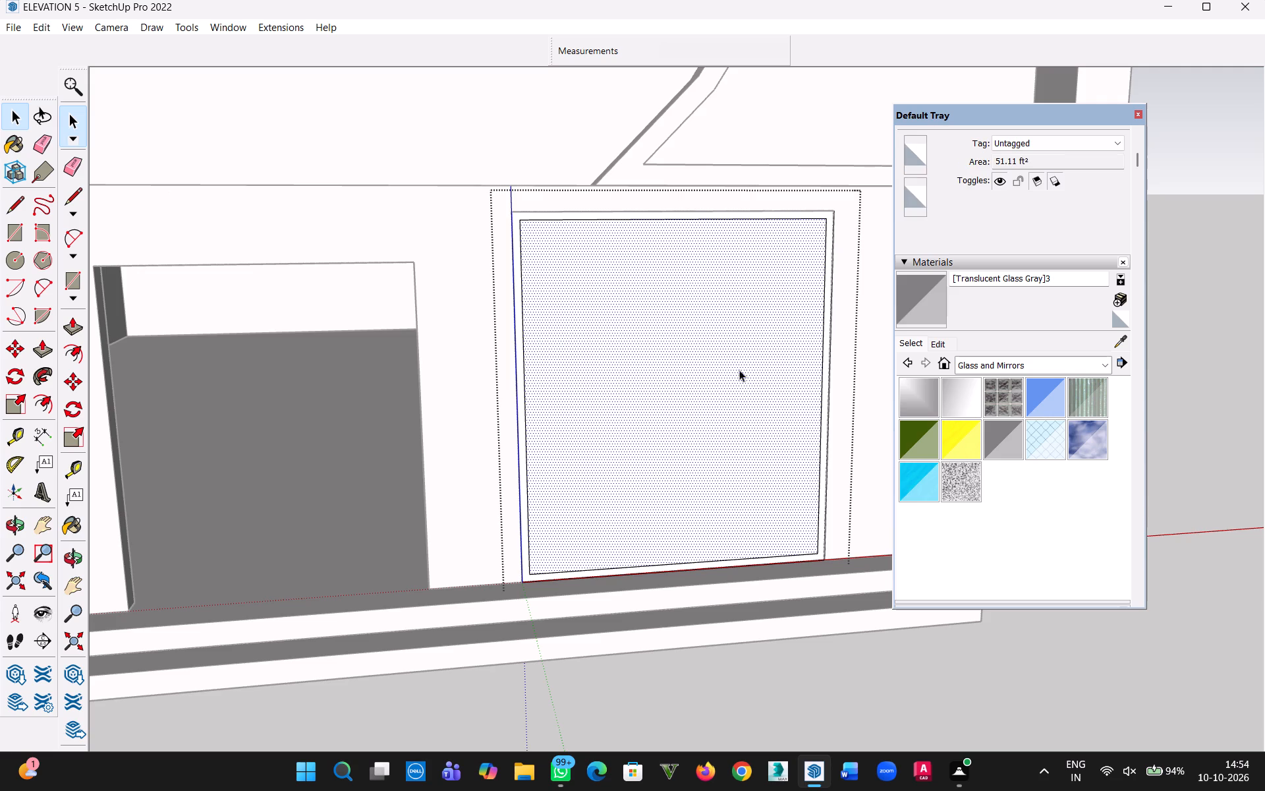
{"action": "key", "text": "b"}
{"action": "left_click", "coordinate": [731, 378]}
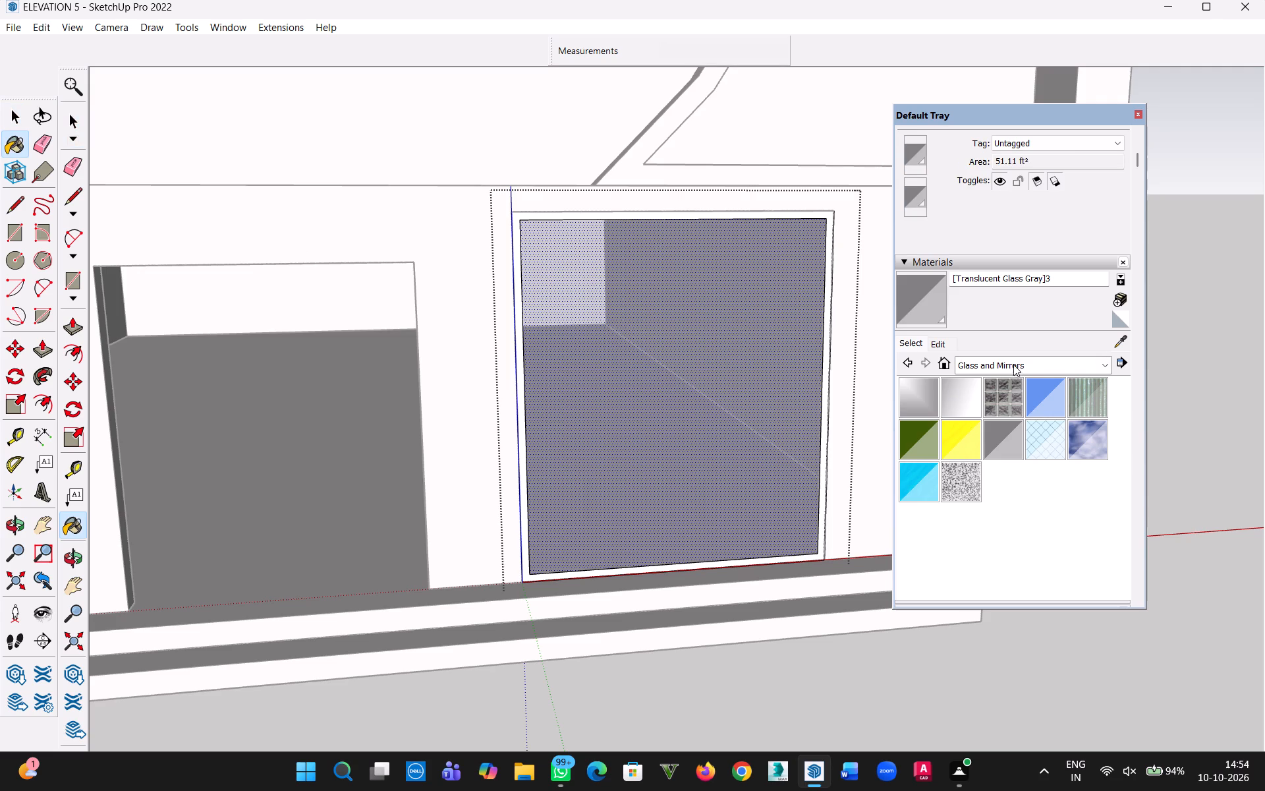
Leave the right opening's panel group and open the left opening's nested panel group for editing.
{"action": "scroll", "coordinate": [927, 456], "scroll_direction": "down", "scroll_amount": 2}
{"action": "key", "text": "h"}
{"action": "left_click_drag", "start_coordinate": [750, 475], "coordinate": [1106, 496]}
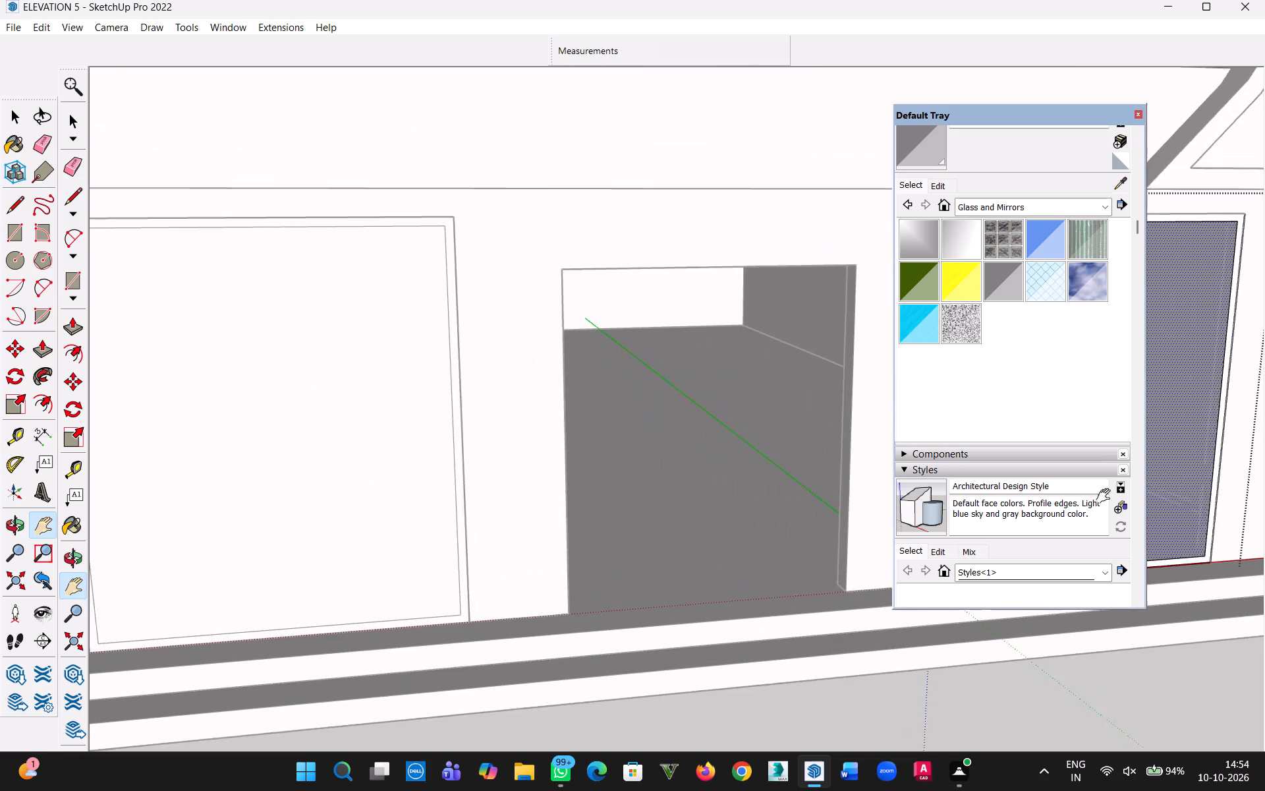
{"action": "left_click_drag", "start_coordinate": [1106, 496], "coordinate": [1100, 499]}
{"action": "left_click_drag", "start_coordinate": [407, 463], "coordinate": [623, 459]}
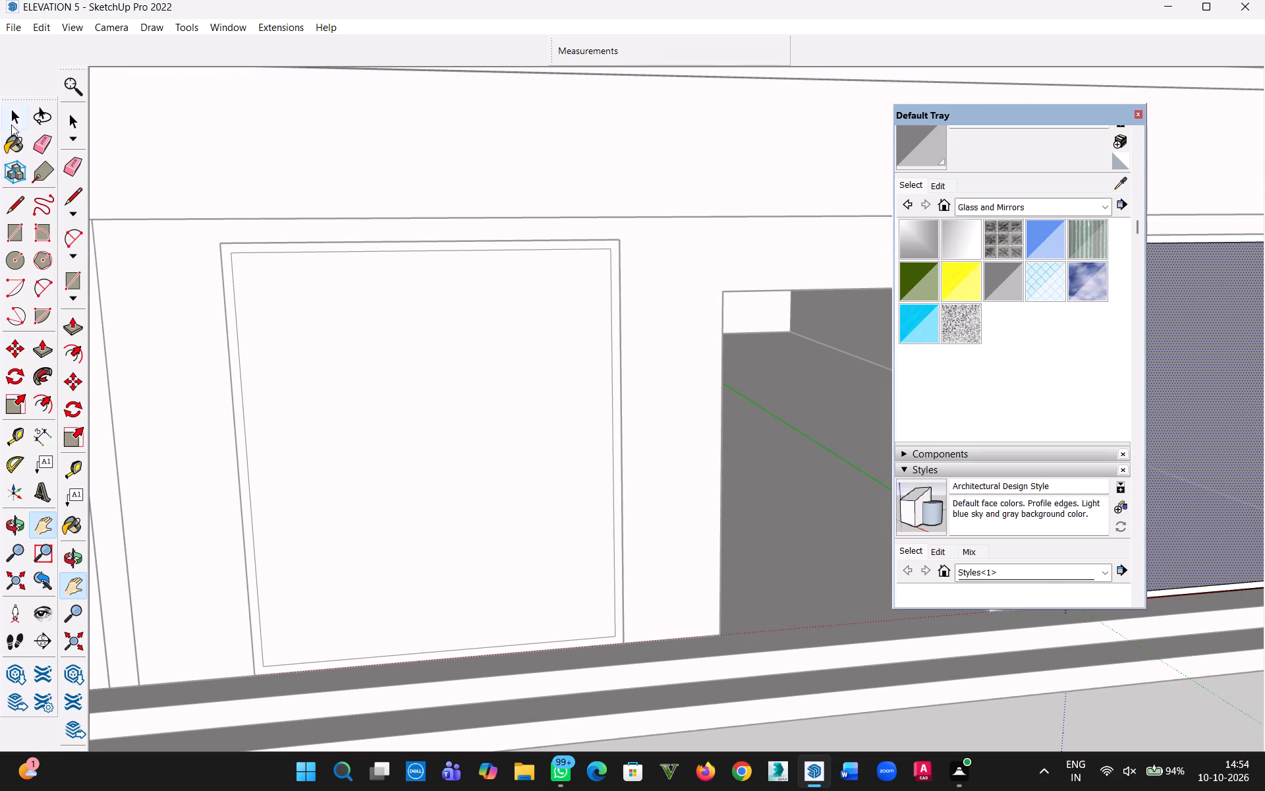
{"action": "left_click", "coordinate": [11, 121]}
{"action": "left_click", "coordinate": [507, 477]}
{"action": "left_click", "coordinate": [456, 405]}
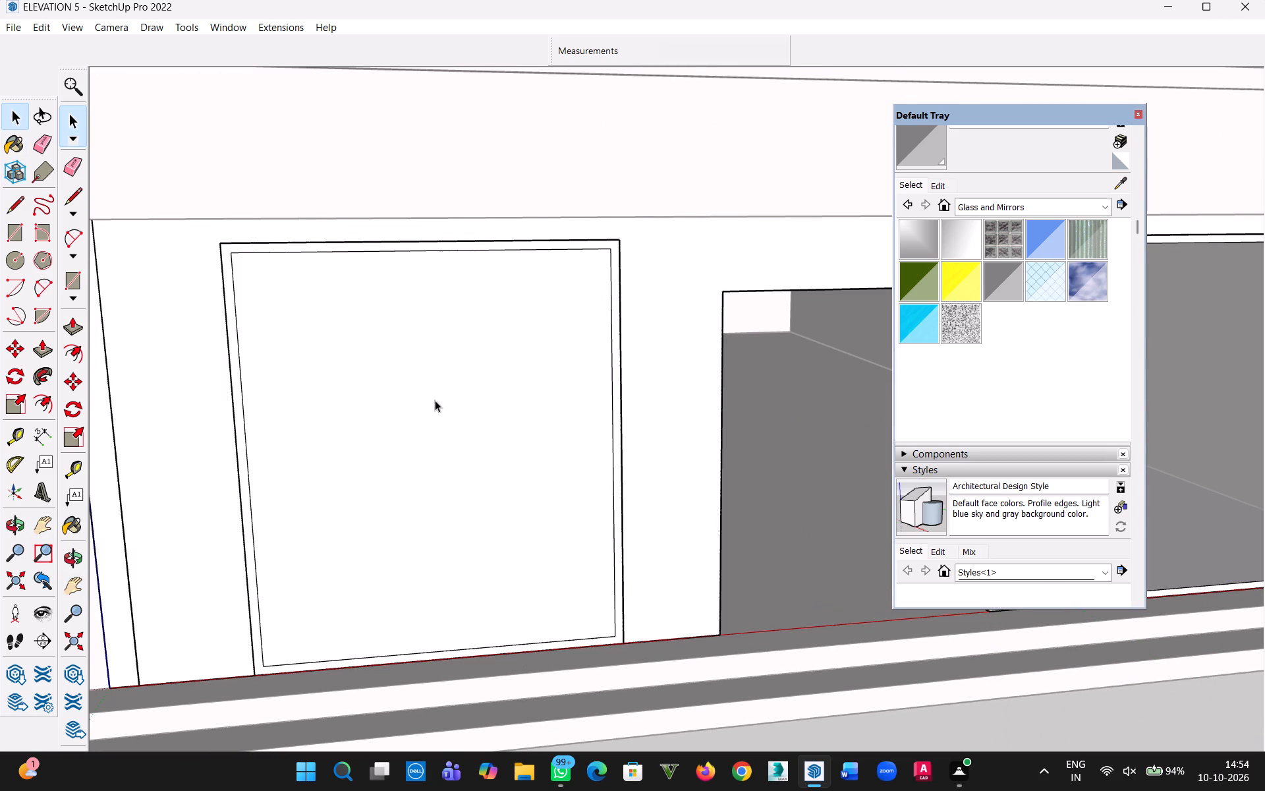
{"action": "double_click", "coordinate": [433, 399]}
{"action": "left_click", "coordinate": [433, 404]}
{"action": "double_click", "coordinate": [433, 404]}
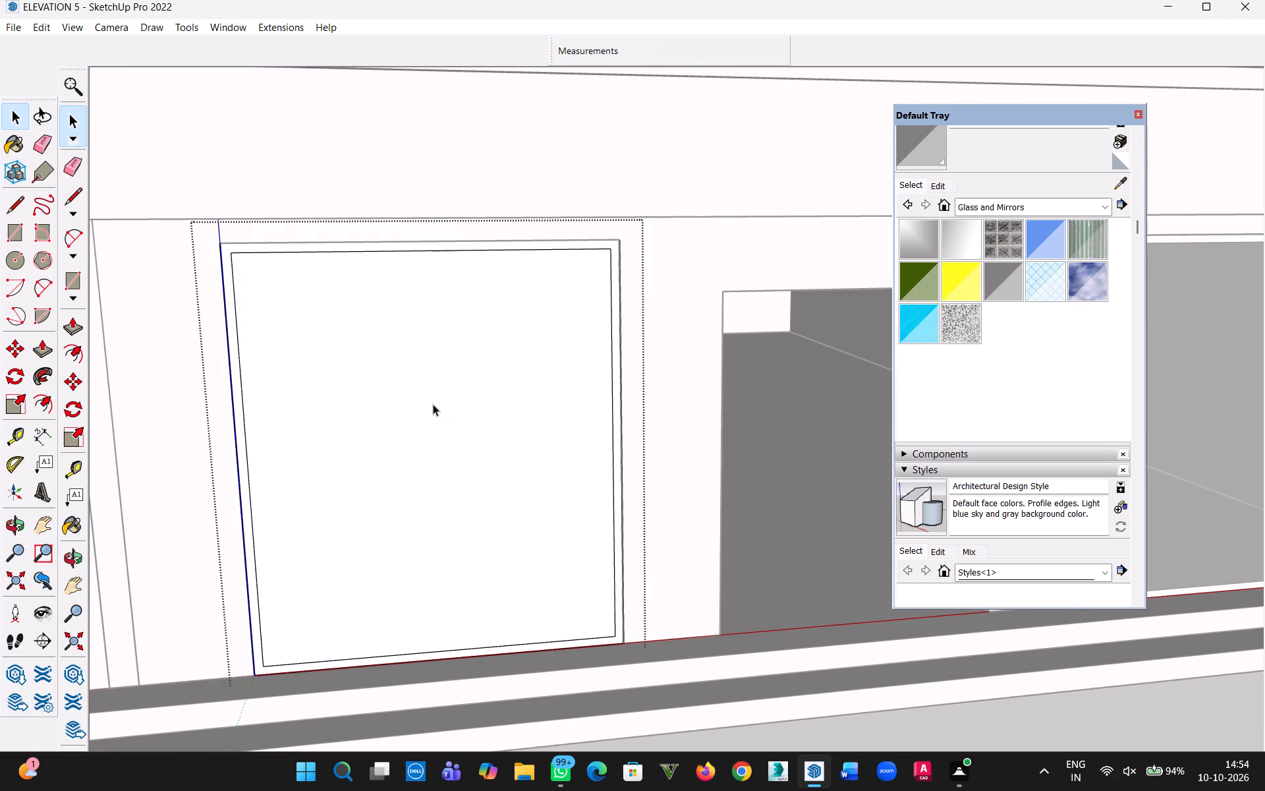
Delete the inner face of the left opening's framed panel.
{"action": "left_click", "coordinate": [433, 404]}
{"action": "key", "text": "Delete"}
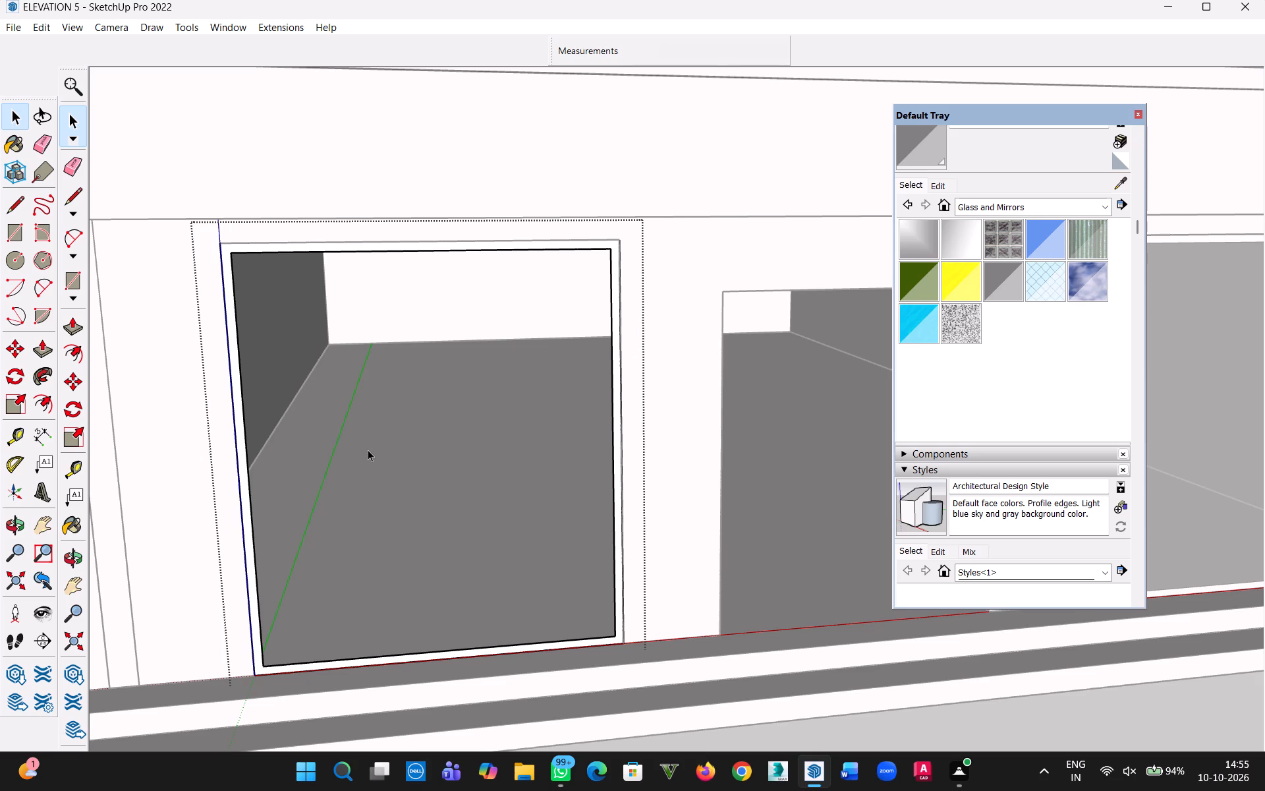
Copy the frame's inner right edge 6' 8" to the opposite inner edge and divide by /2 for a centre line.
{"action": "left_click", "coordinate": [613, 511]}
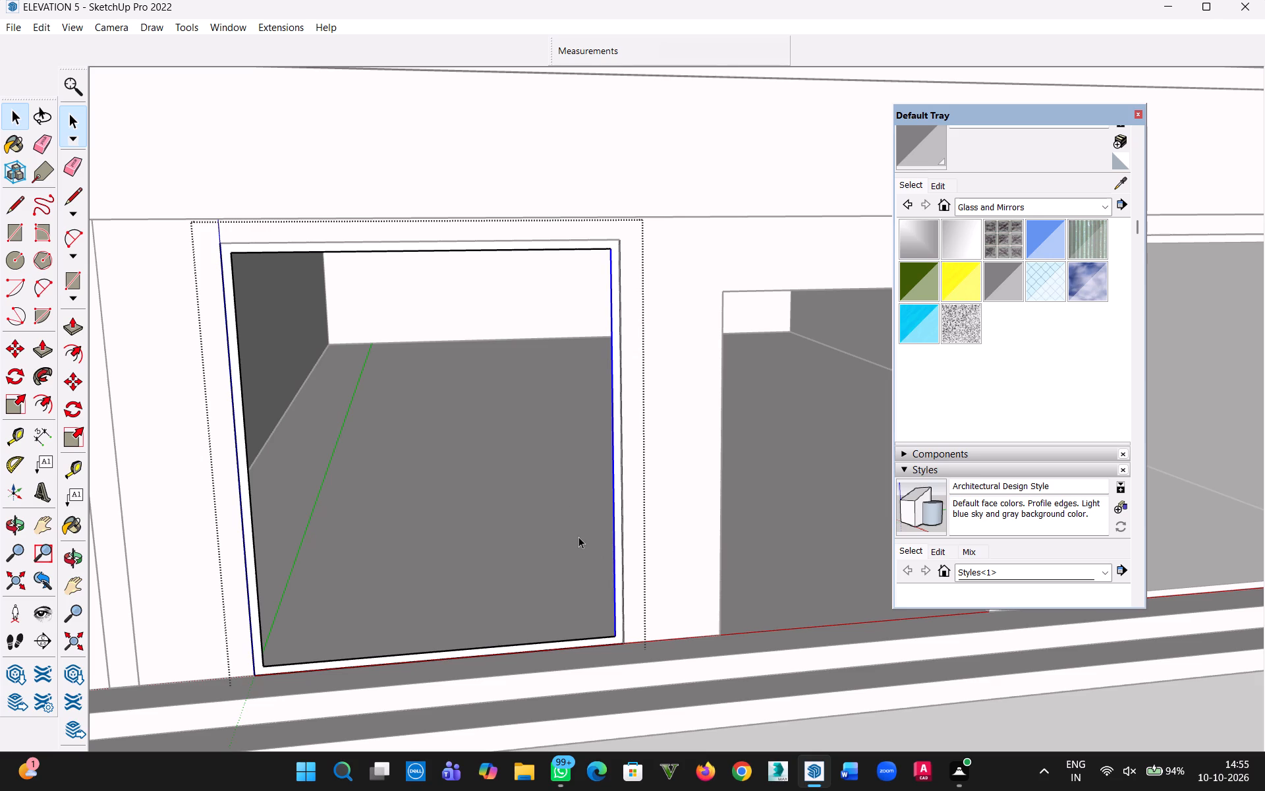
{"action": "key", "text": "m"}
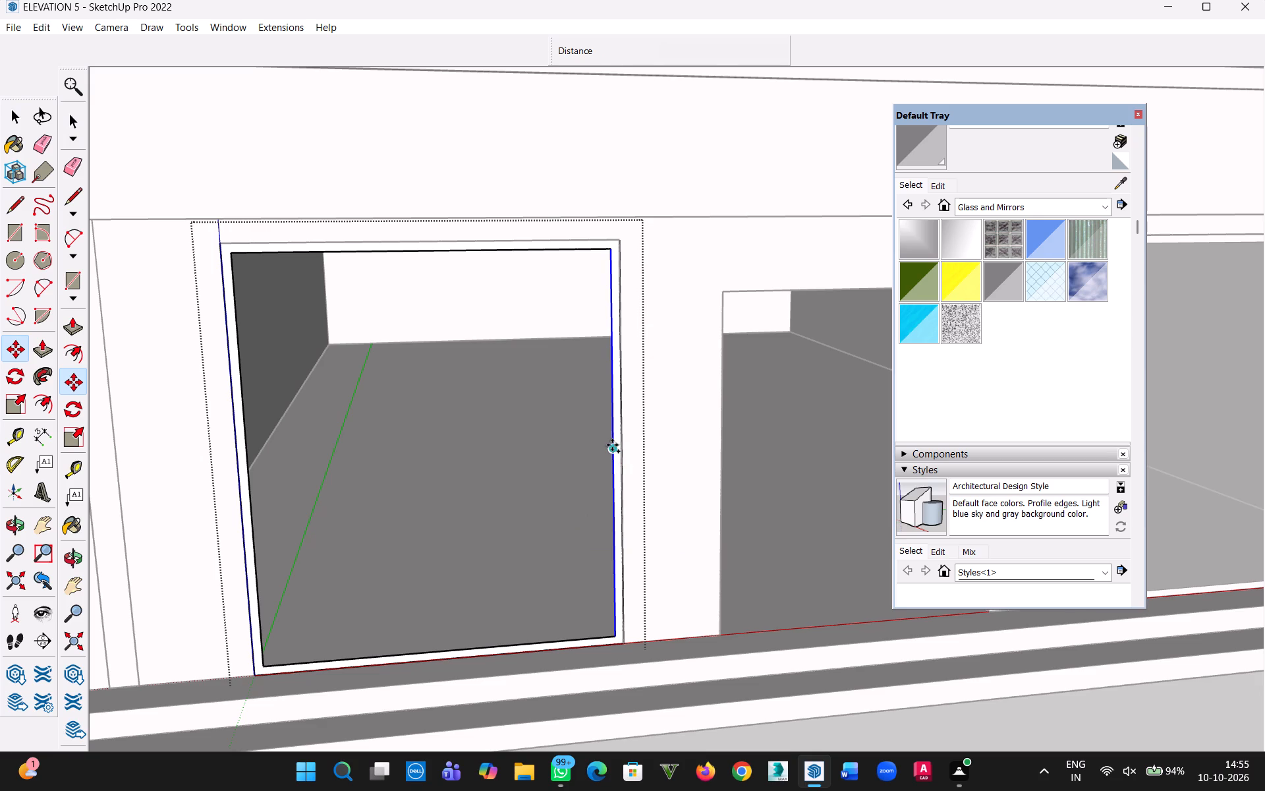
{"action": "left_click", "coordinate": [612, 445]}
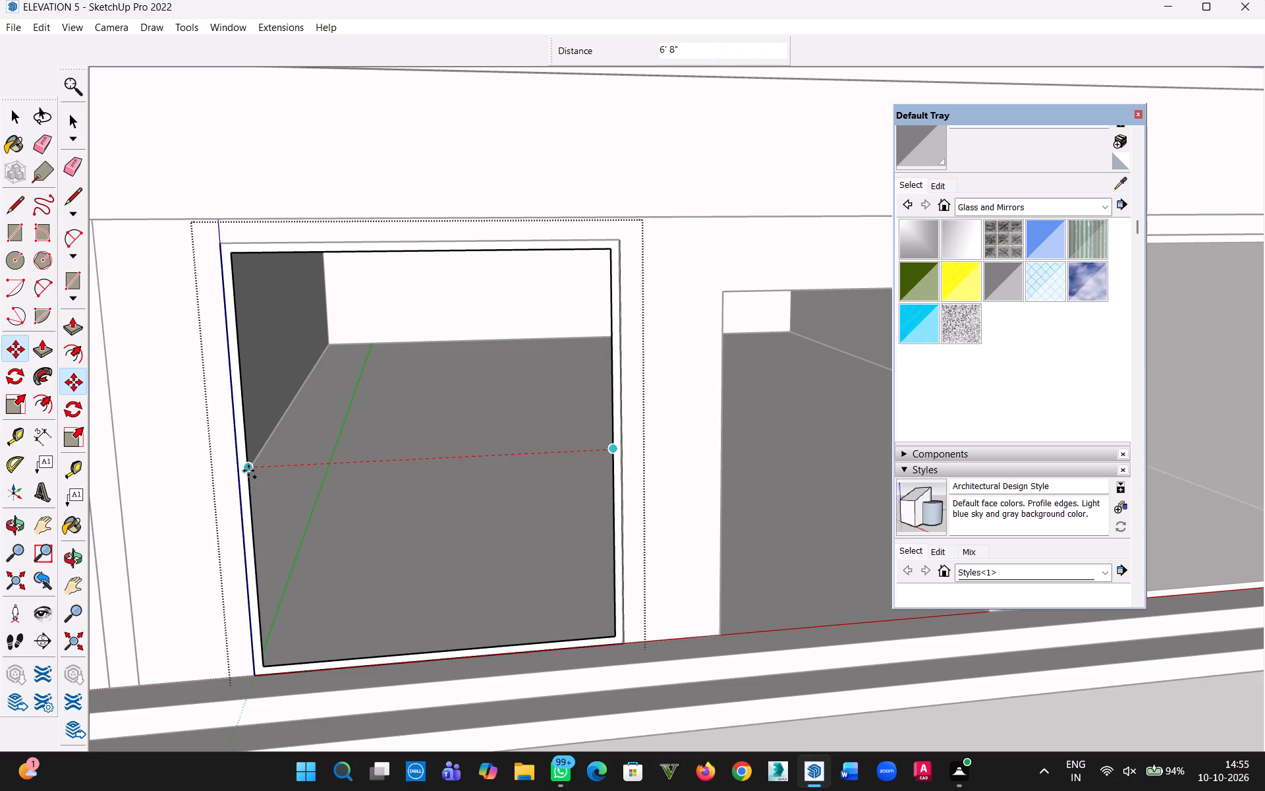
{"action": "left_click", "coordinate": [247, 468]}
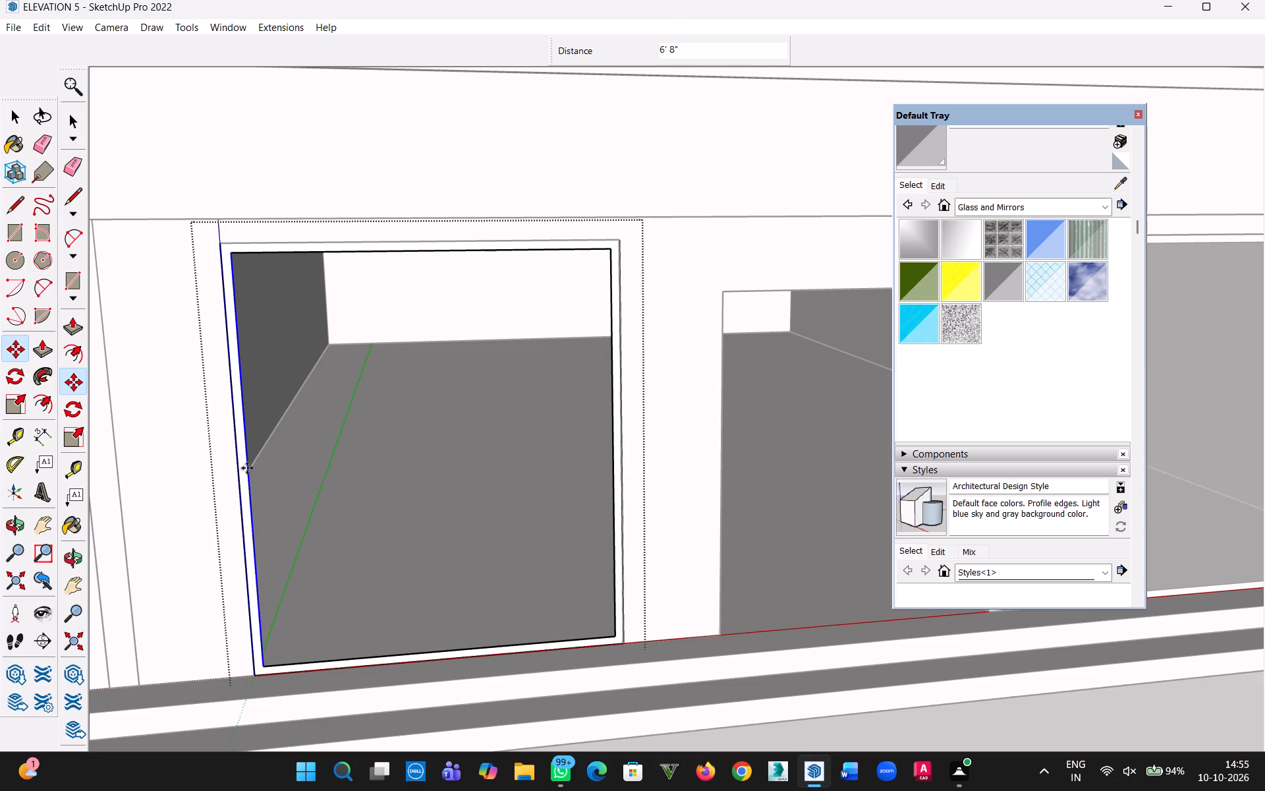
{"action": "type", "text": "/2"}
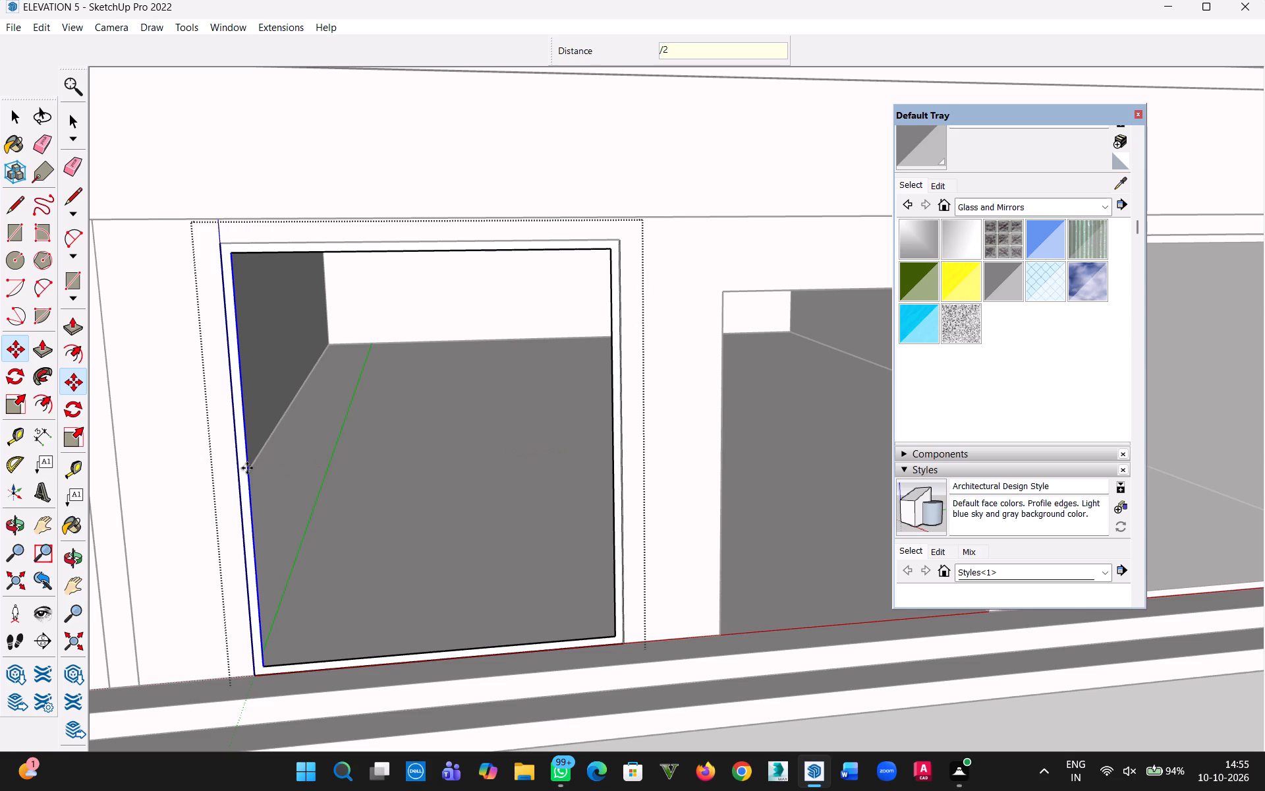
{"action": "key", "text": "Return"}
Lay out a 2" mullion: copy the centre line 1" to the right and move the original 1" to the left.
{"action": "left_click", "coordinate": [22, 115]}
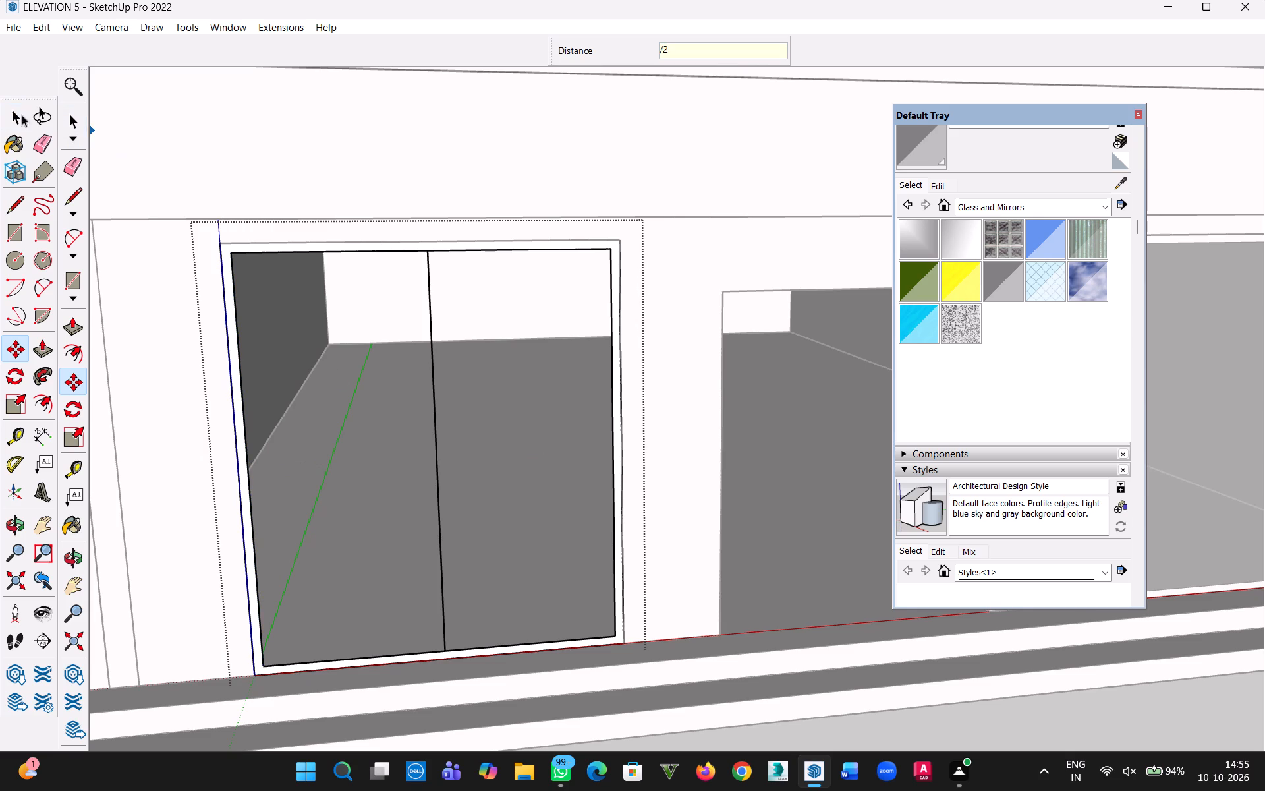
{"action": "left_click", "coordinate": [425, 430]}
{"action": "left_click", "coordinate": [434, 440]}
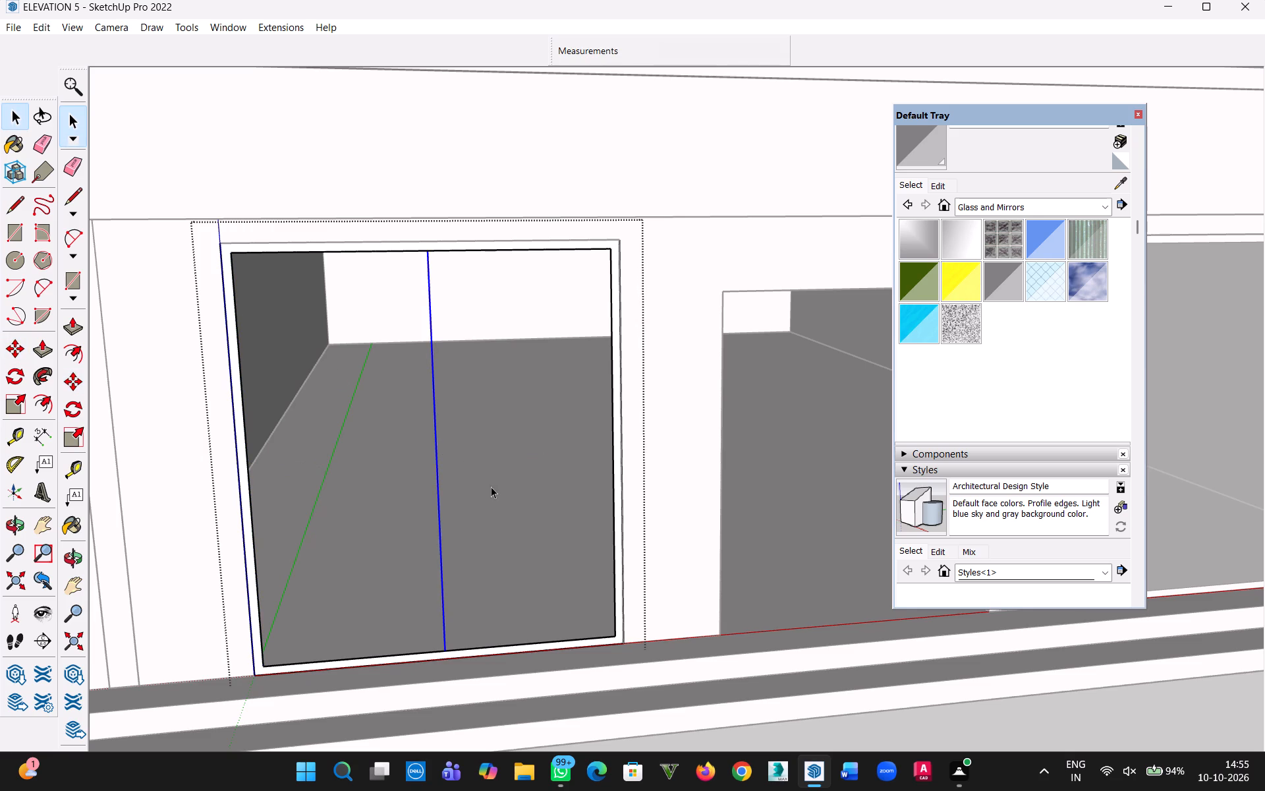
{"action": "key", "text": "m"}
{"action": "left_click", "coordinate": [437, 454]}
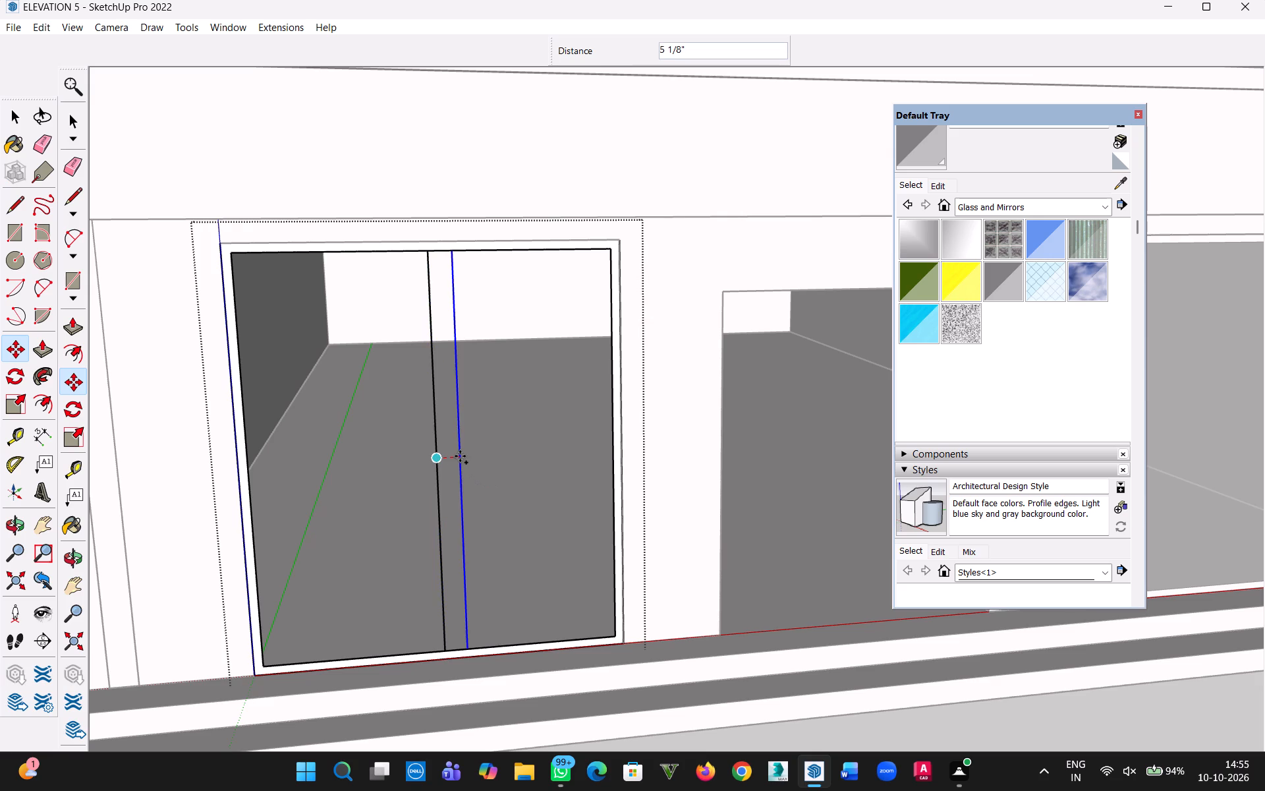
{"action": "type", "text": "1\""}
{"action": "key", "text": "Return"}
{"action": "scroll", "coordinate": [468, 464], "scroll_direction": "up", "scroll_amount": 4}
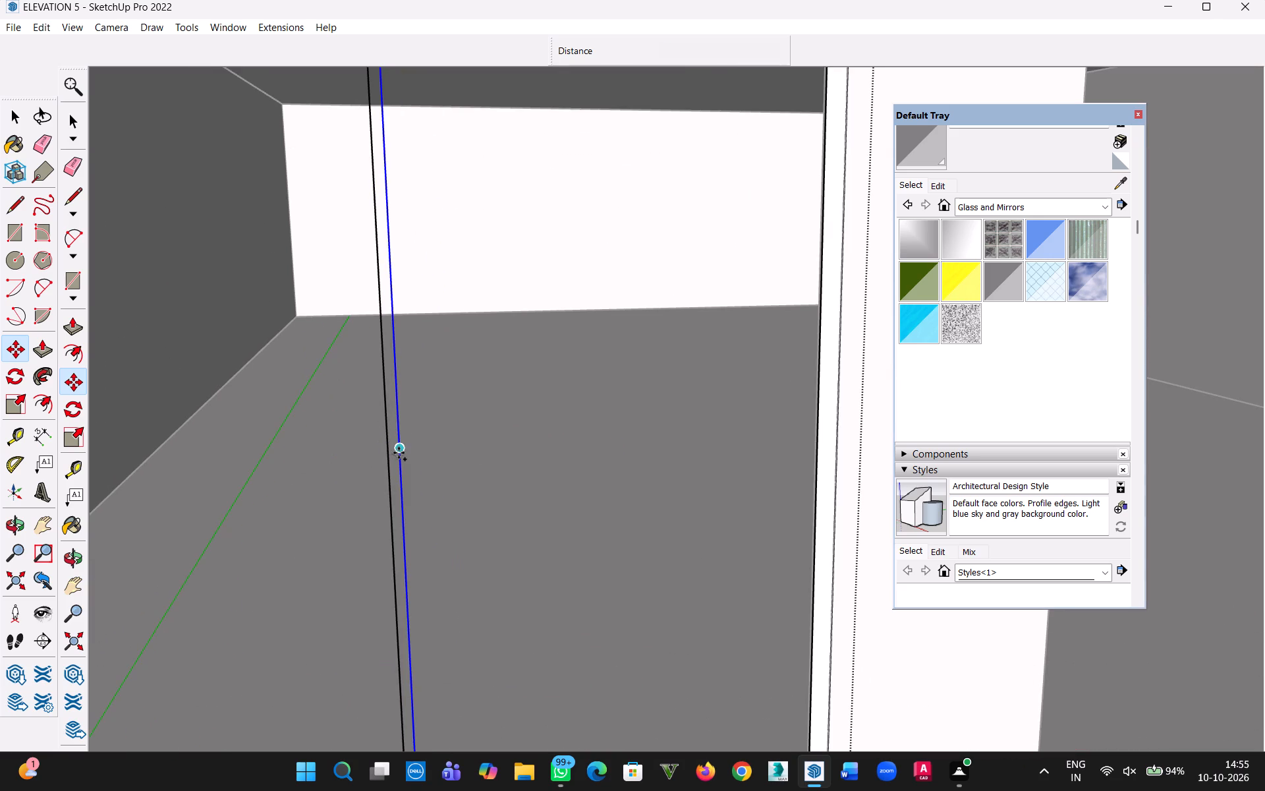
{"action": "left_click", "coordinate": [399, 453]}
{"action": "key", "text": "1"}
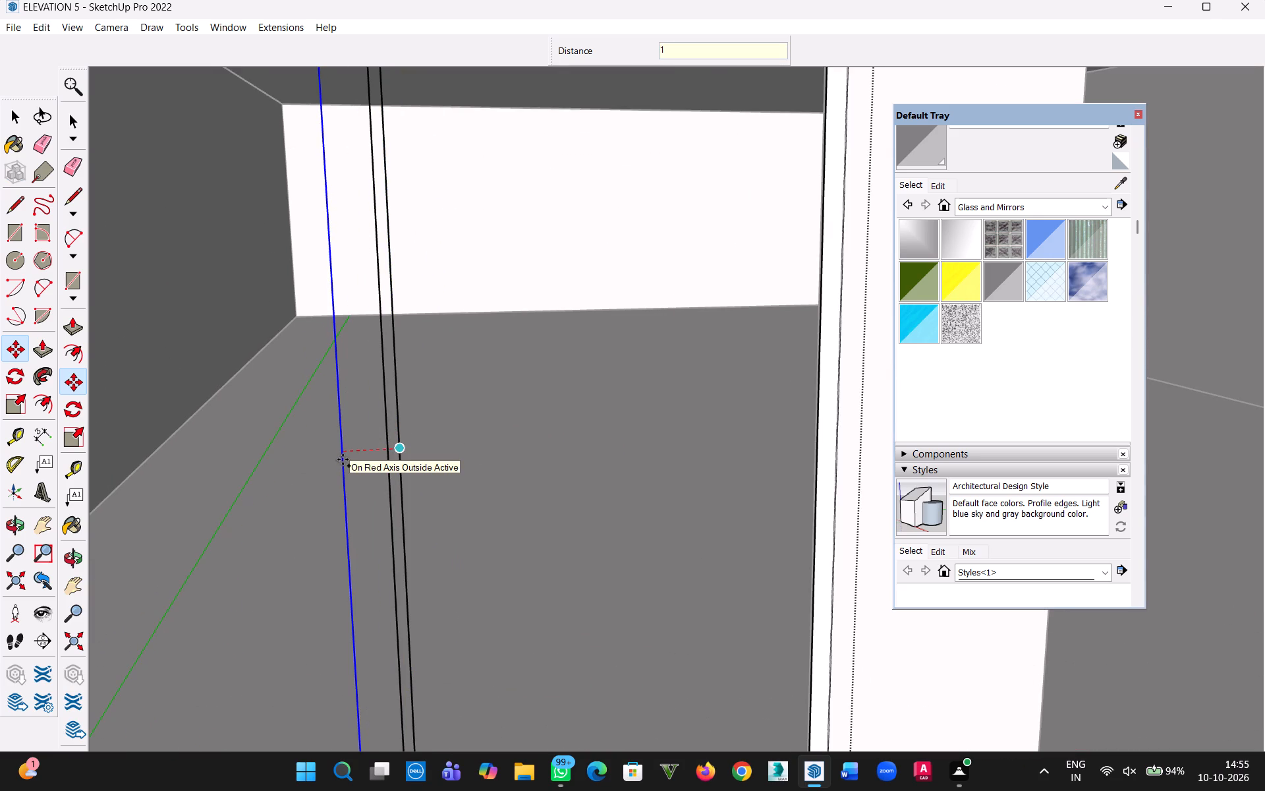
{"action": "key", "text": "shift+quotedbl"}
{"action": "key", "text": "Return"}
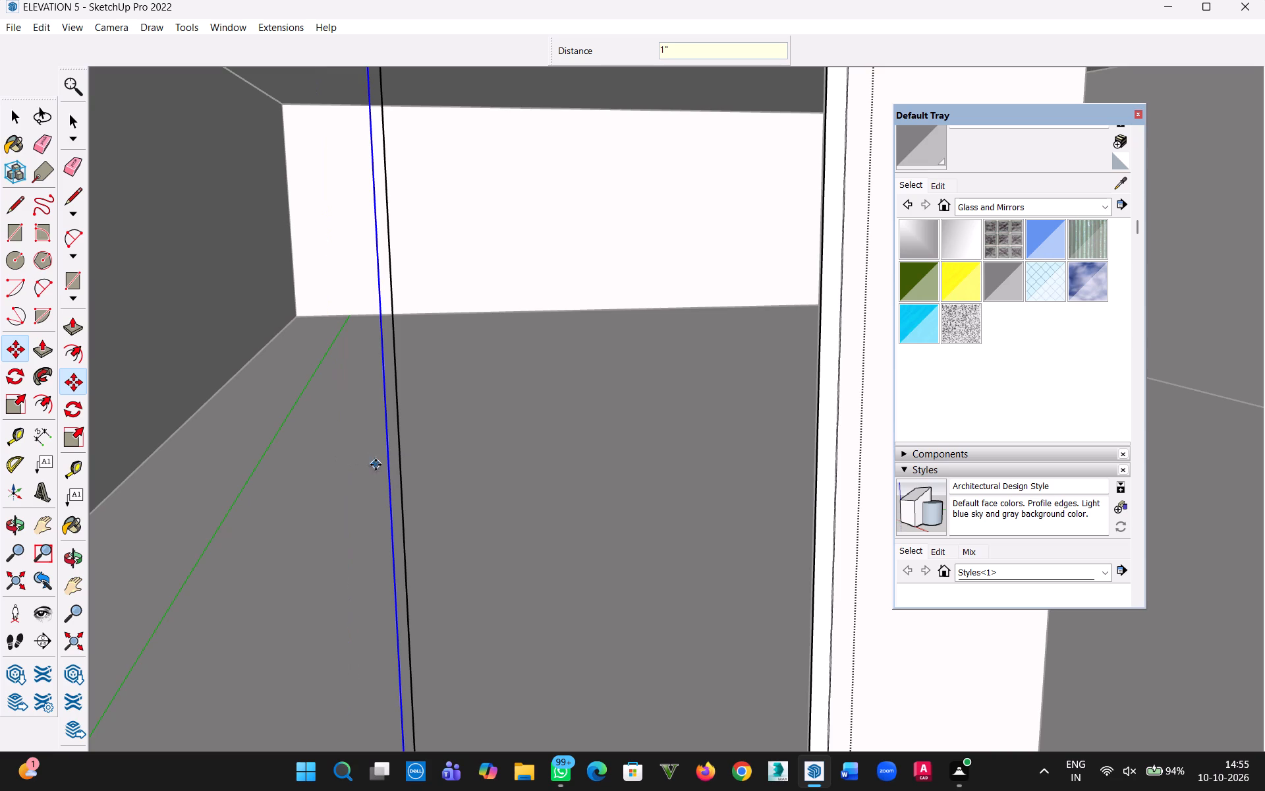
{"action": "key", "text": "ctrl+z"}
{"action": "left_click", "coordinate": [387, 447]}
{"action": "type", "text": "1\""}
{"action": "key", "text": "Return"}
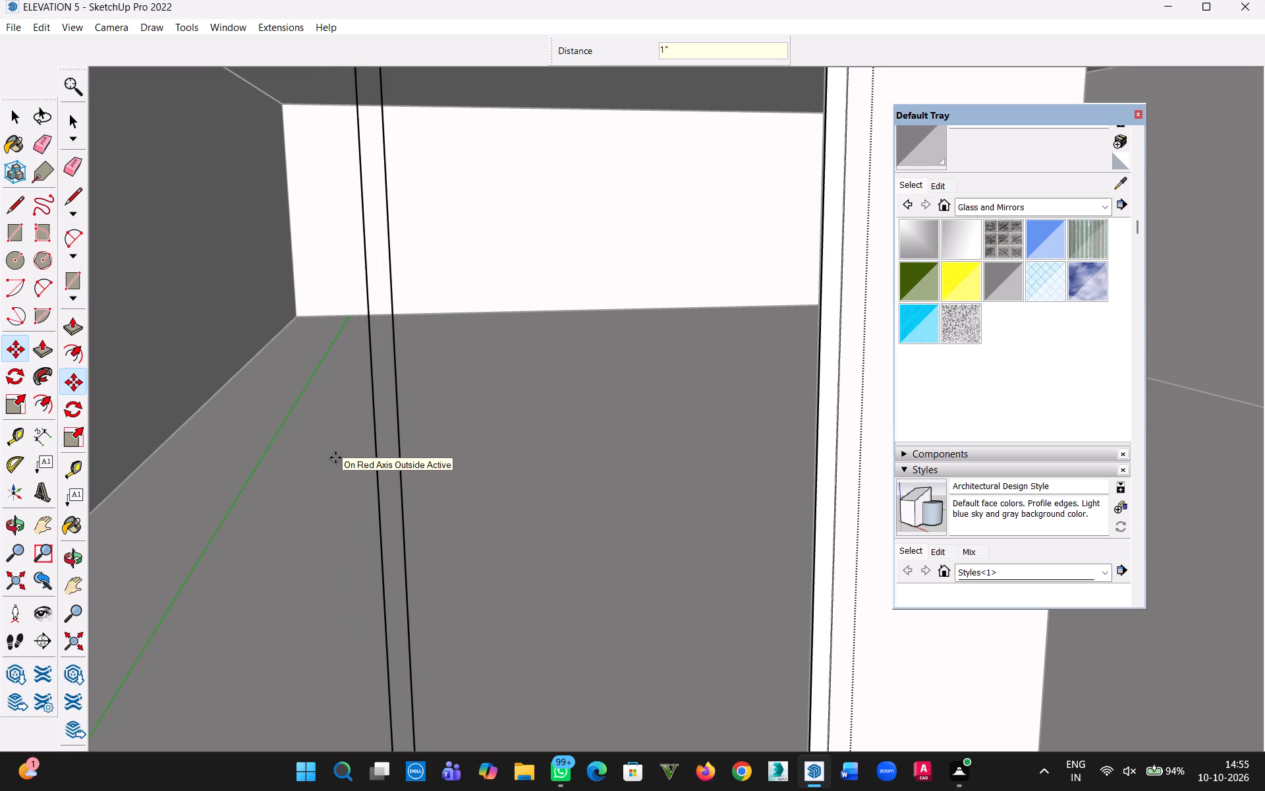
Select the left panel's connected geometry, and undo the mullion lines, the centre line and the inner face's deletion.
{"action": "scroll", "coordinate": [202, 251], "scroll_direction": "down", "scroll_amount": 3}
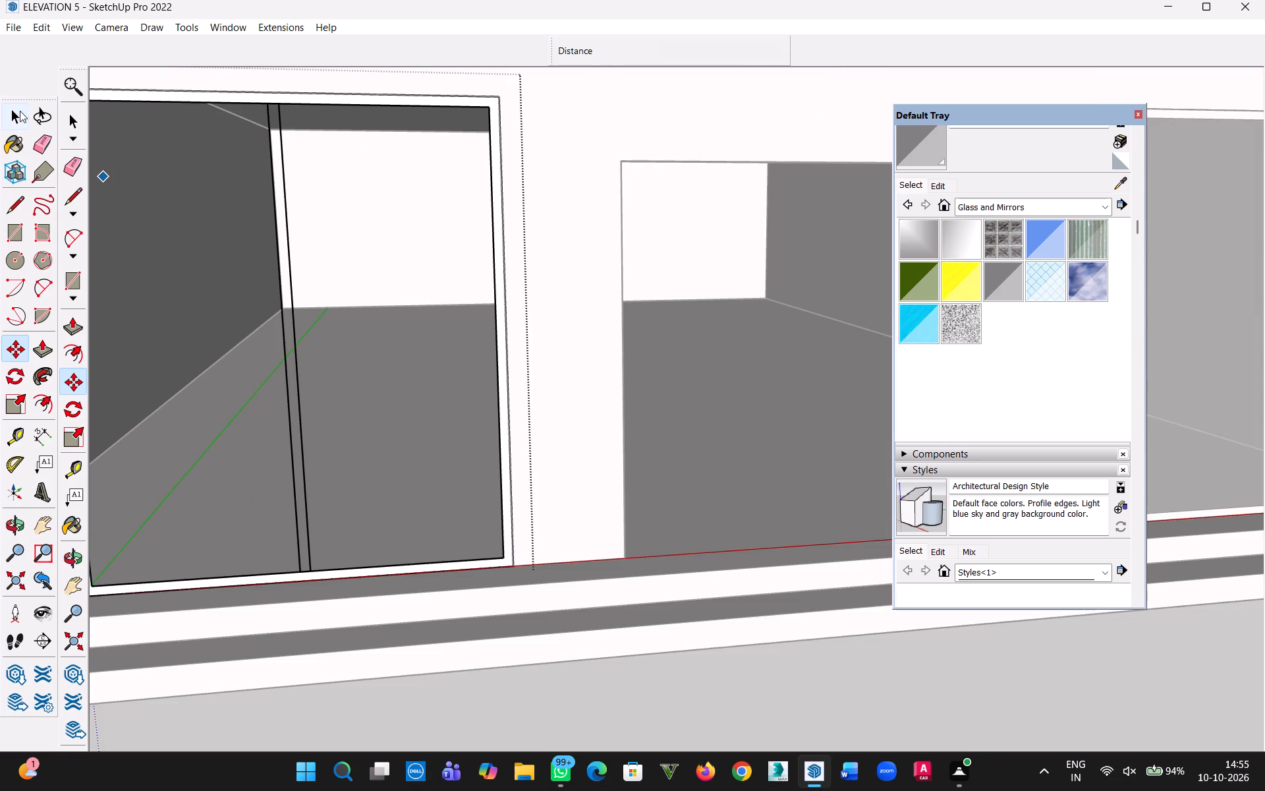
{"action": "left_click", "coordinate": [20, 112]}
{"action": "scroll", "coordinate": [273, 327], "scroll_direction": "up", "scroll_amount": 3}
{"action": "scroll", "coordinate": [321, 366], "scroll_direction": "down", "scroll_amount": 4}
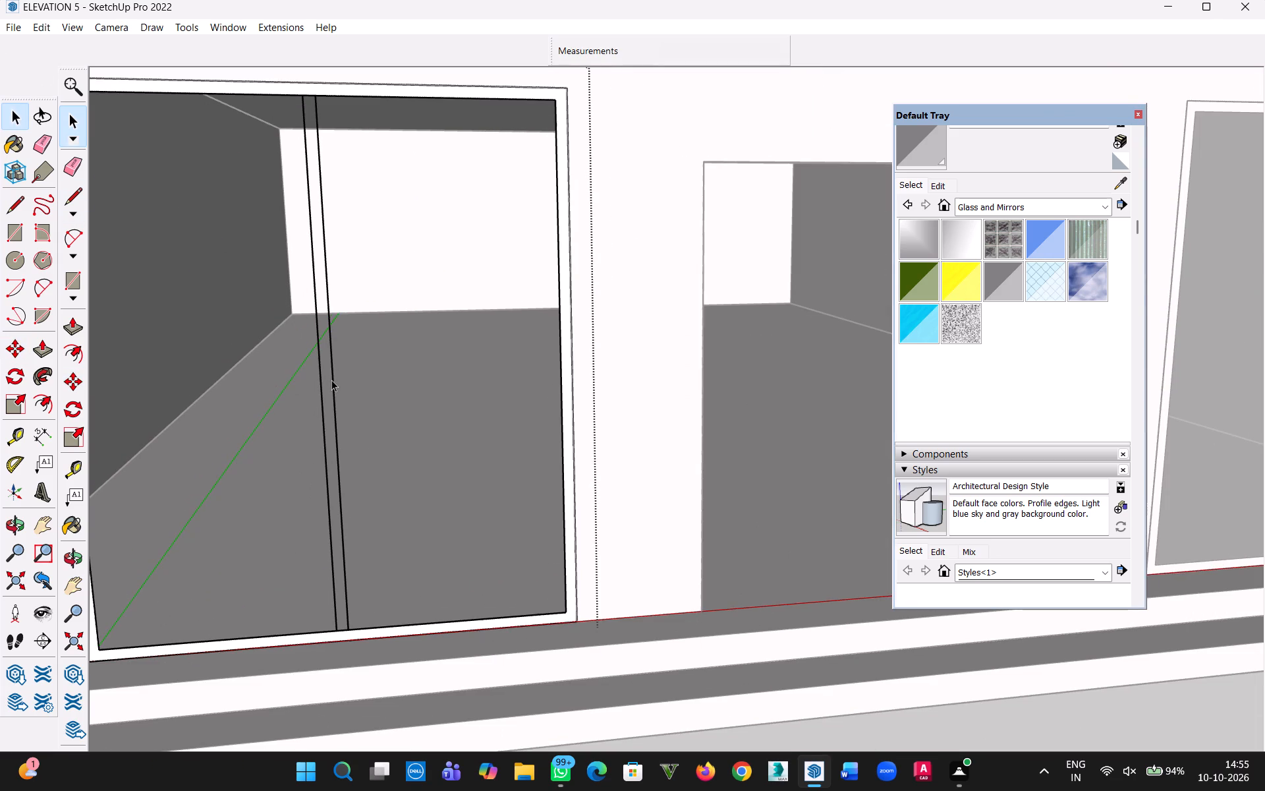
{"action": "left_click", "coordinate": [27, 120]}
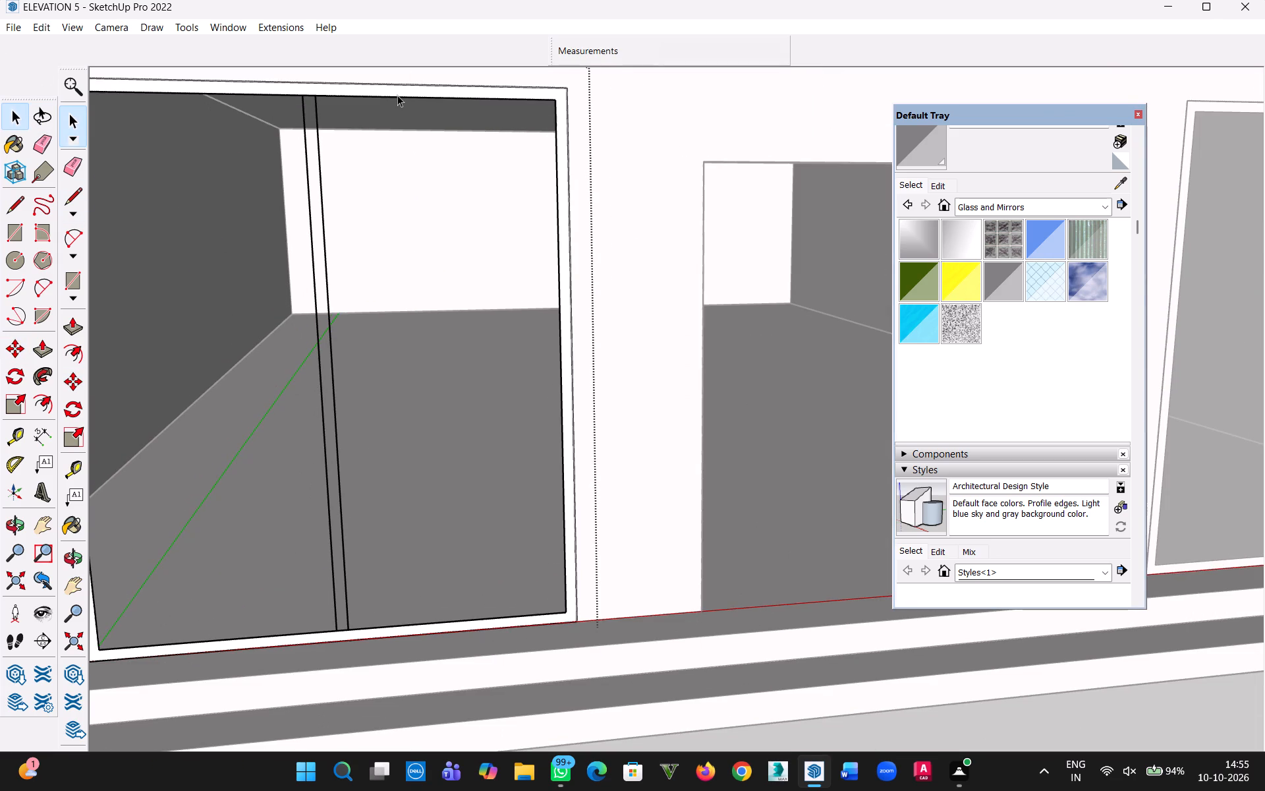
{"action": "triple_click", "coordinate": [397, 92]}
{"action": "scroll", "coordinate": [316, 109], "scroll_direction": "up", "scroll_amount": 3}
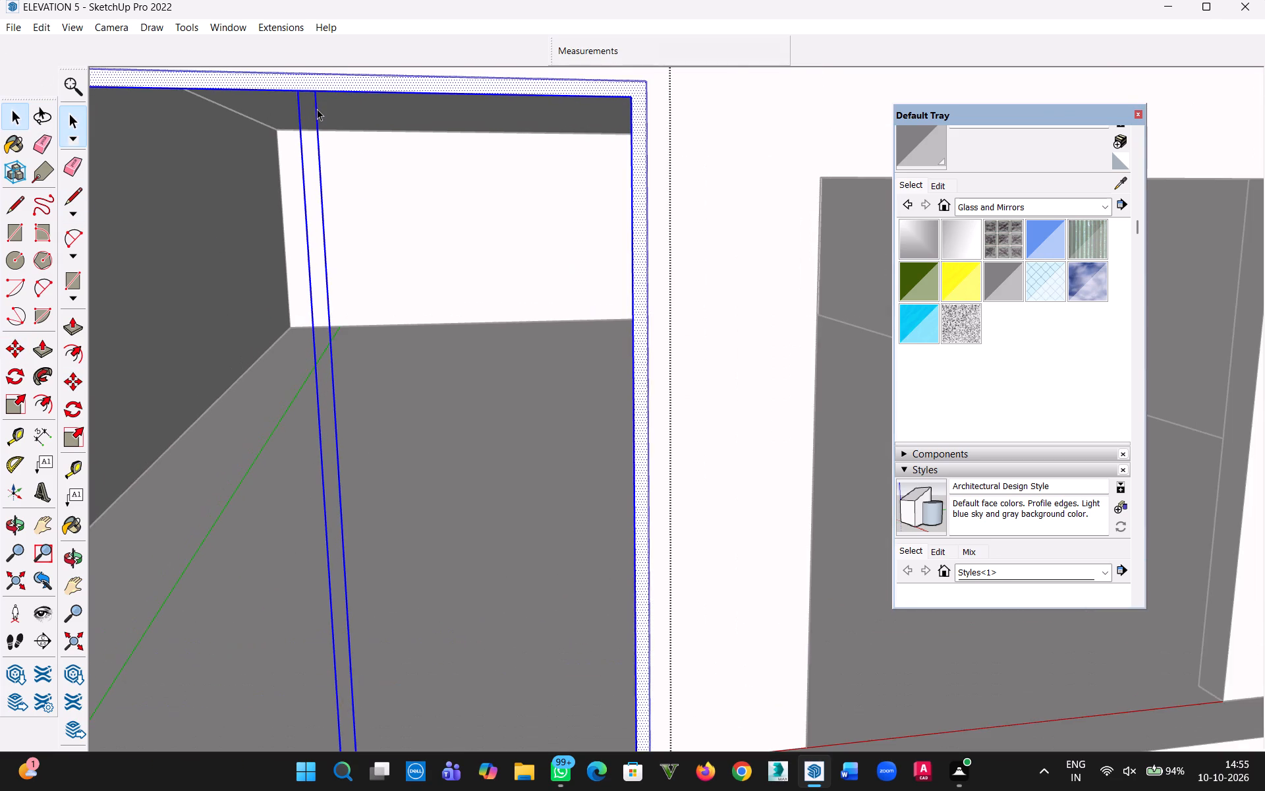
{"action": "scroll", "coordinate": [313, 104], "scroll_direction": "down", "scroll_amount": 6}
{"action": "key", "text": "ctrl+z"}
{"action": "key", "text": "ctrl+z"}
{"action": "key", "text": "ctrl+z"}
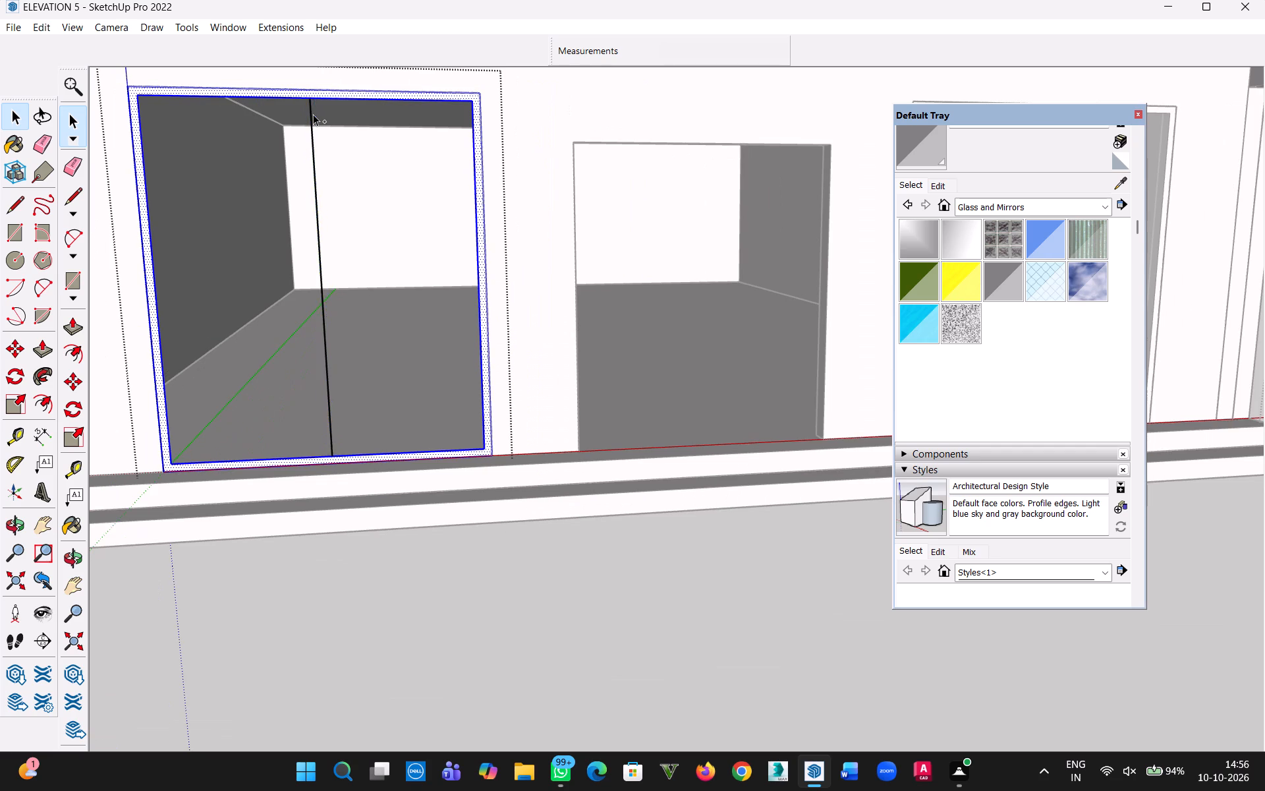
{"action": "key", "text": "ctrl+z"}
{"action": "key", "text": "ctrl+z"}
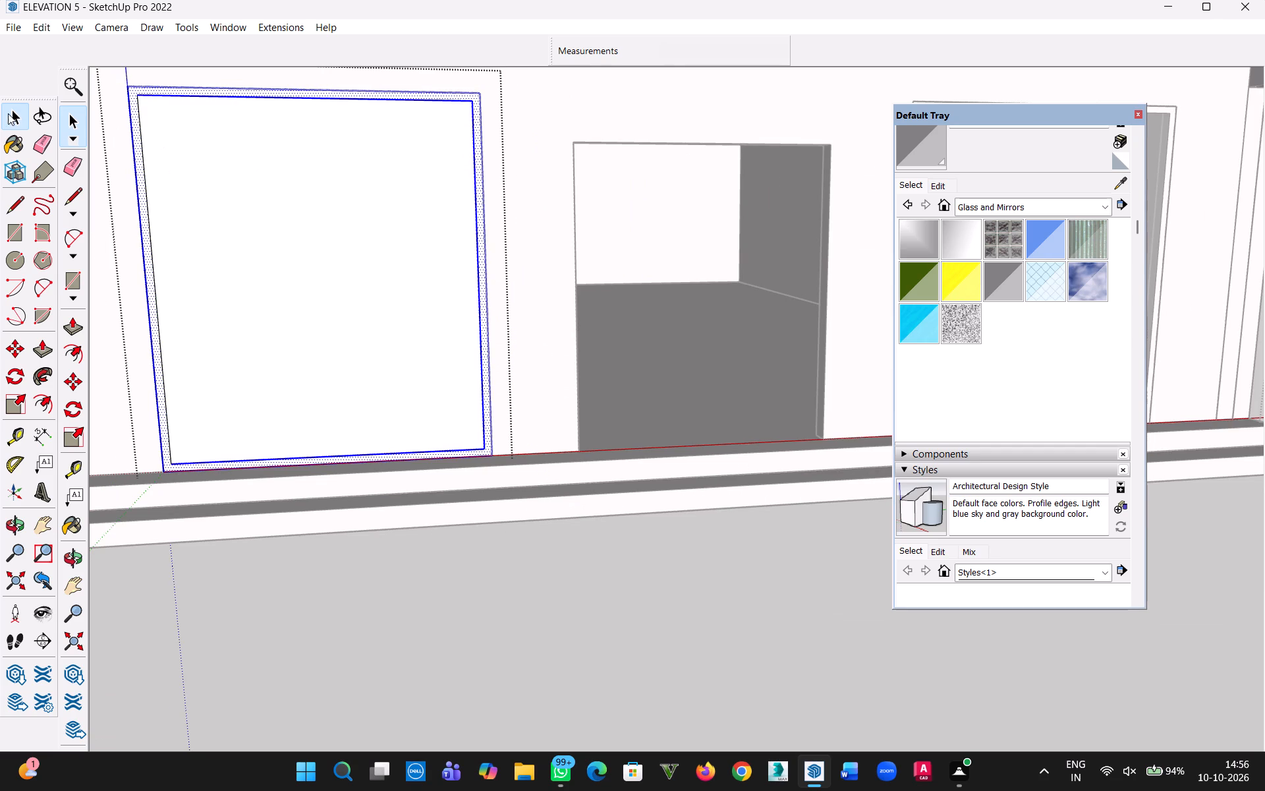
Copy the frame's inner left edge 6' 8" onto the inner right edge and divide by /2 to add a vertical centre line.
{"action": "left_click", "coordinate": [7, 113]}
{"action": "left_click", "coordinate": [251, 178]}
{"action": "double_click", "coordinate": [219, 189]}
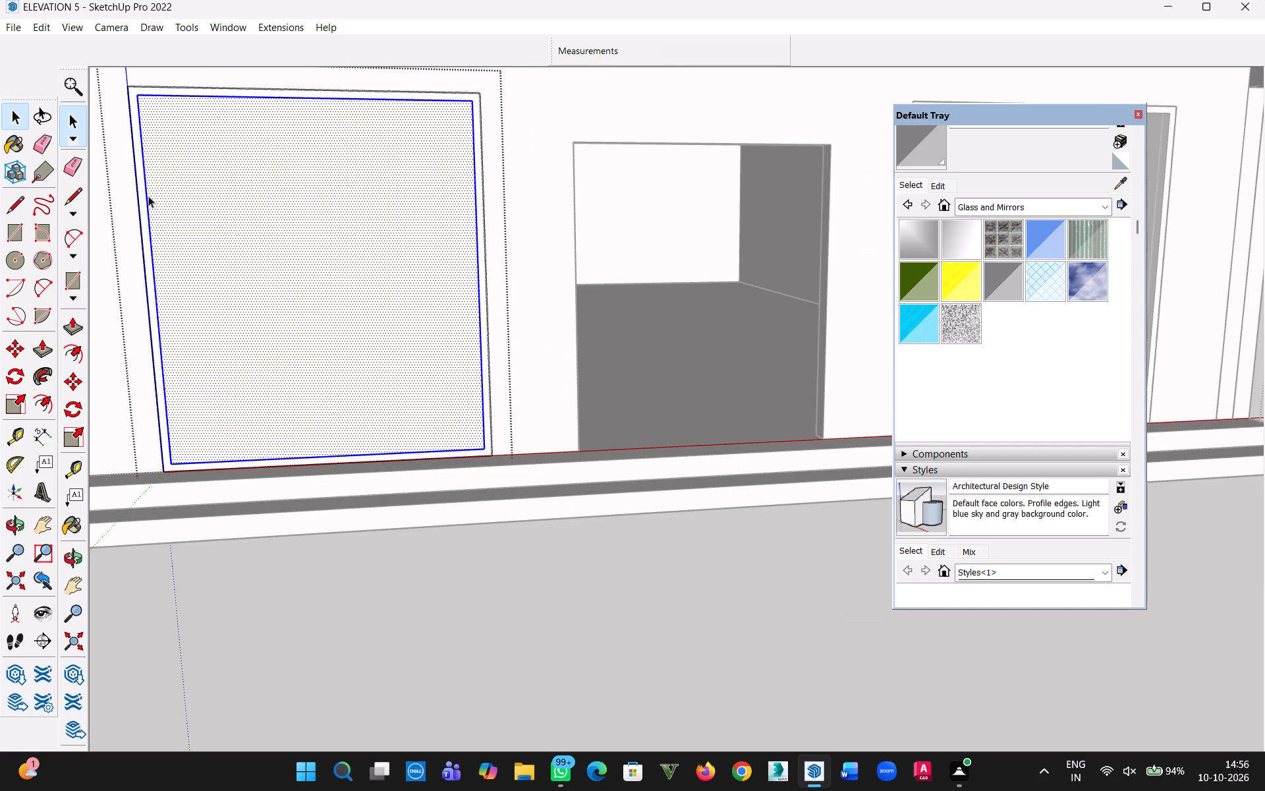
{"action": "left_click", "coordinate": [148, 196]}
{"action": "key", "text": "m"}
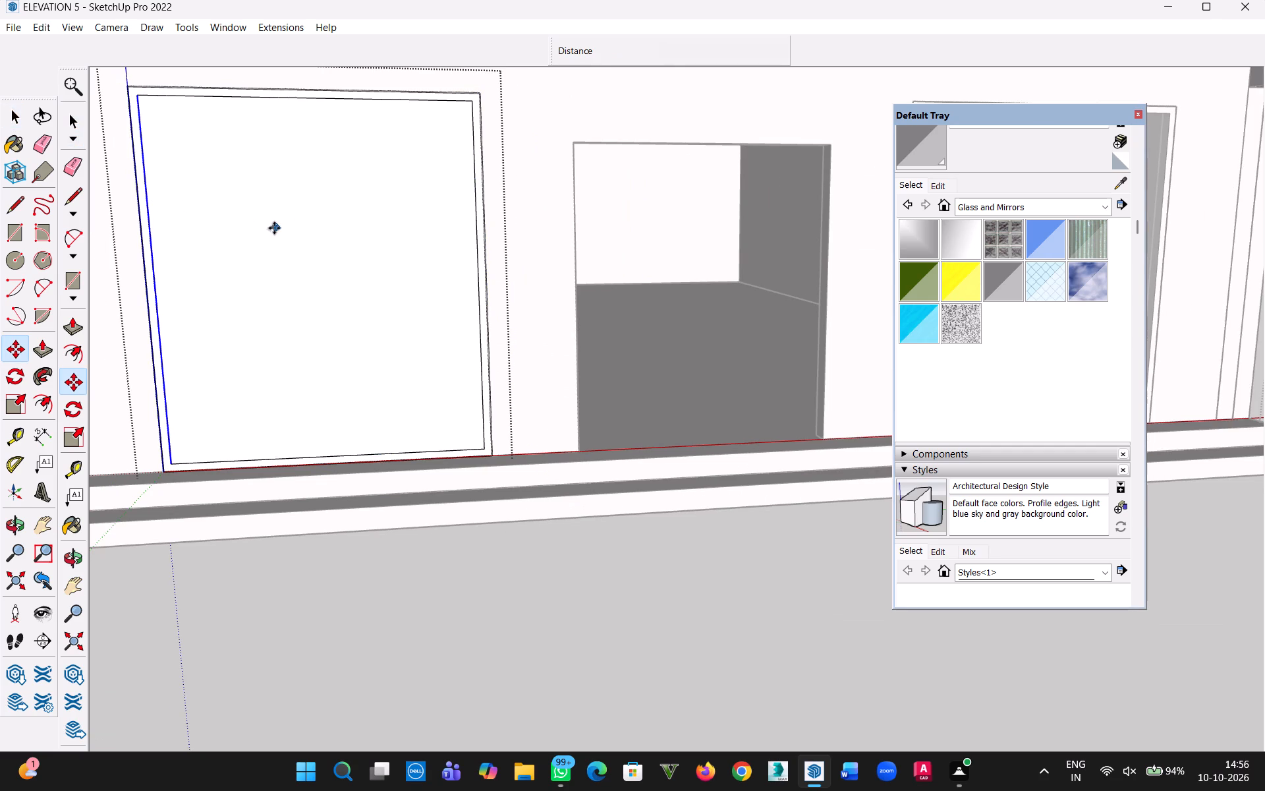
{"action": "left_click", "coordinate": [154, 287]}
{"action": "left_click", "coordinate": [475, 274]}
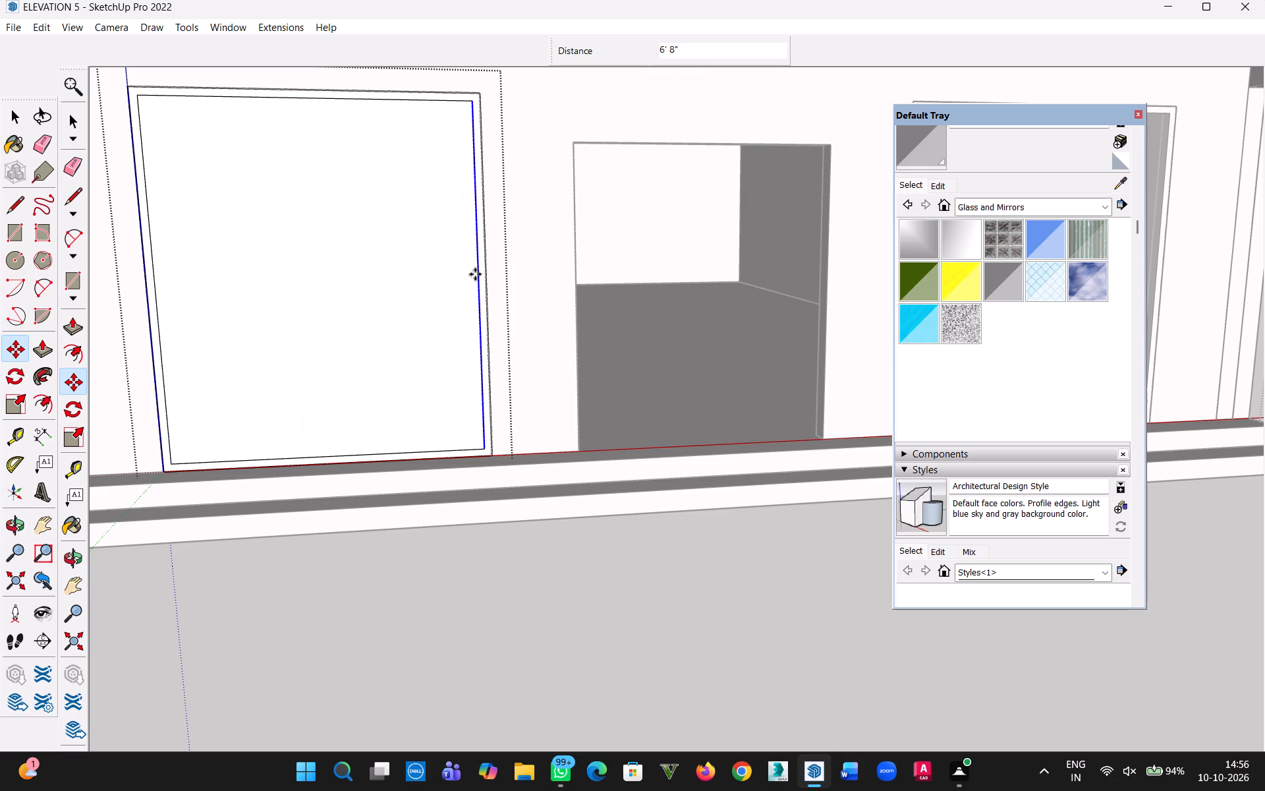
{"action": "type", "text": "/2"}
{"action": "key", "text": "Return"}
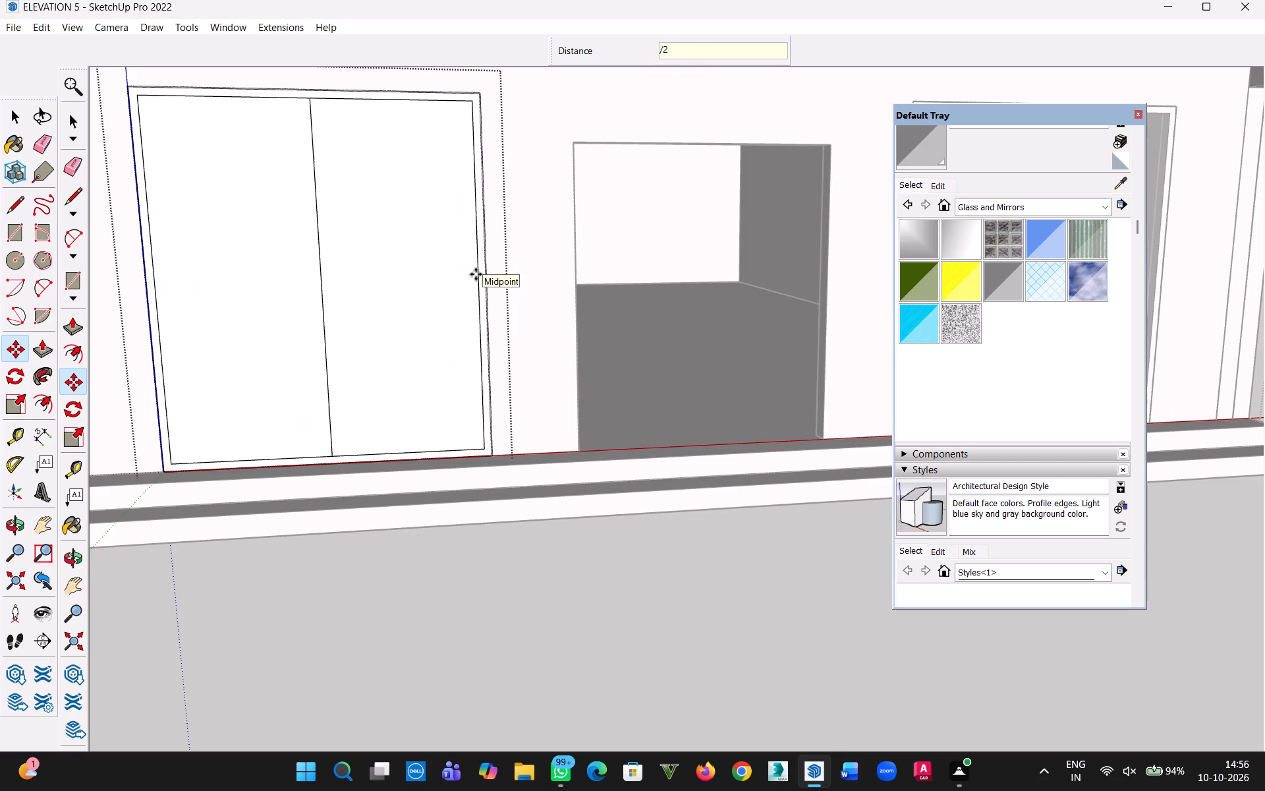
Copy the centre line 1" to the right, and copy that new line 2" back to the left to outline a mullion.
{"action": "left_click", "coordinate": [12, 120]}
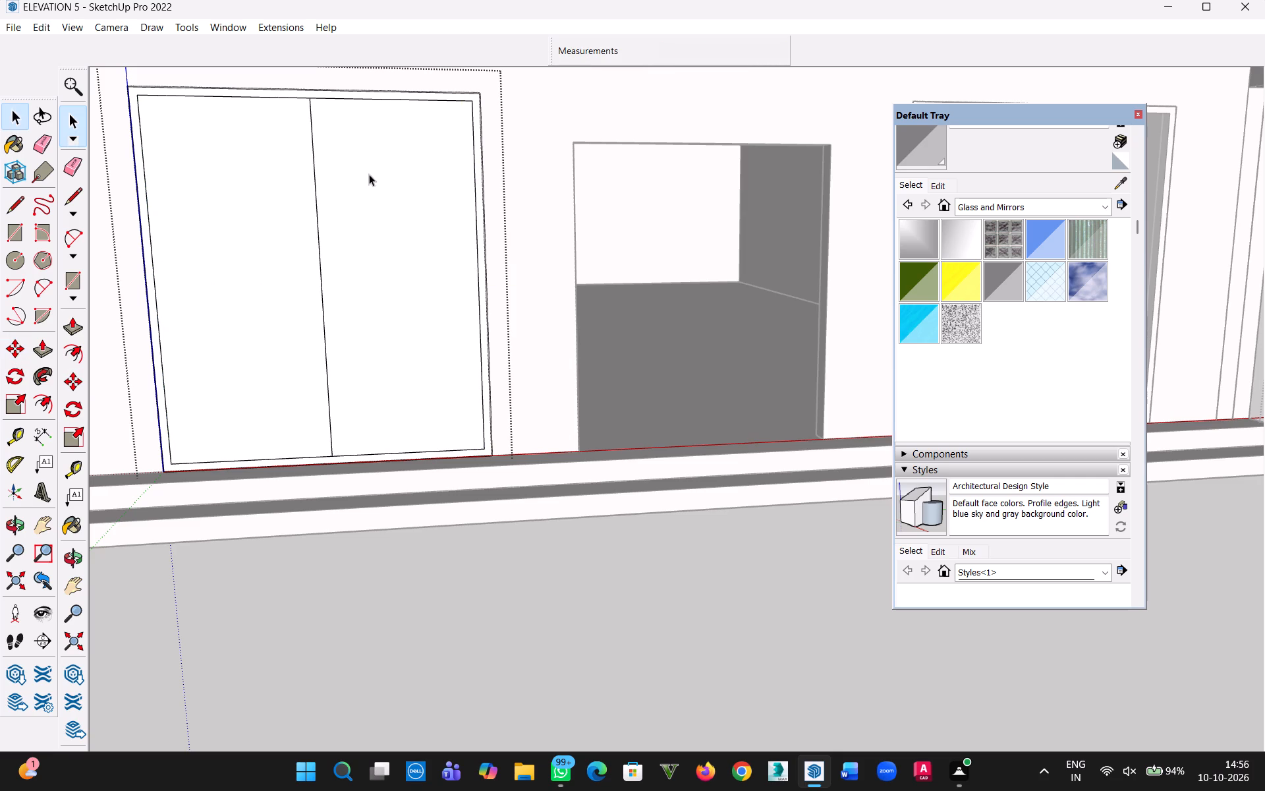
{"action": "left_click", "coordinate": [315, 190]}
{"action": "key", "text": "m"}
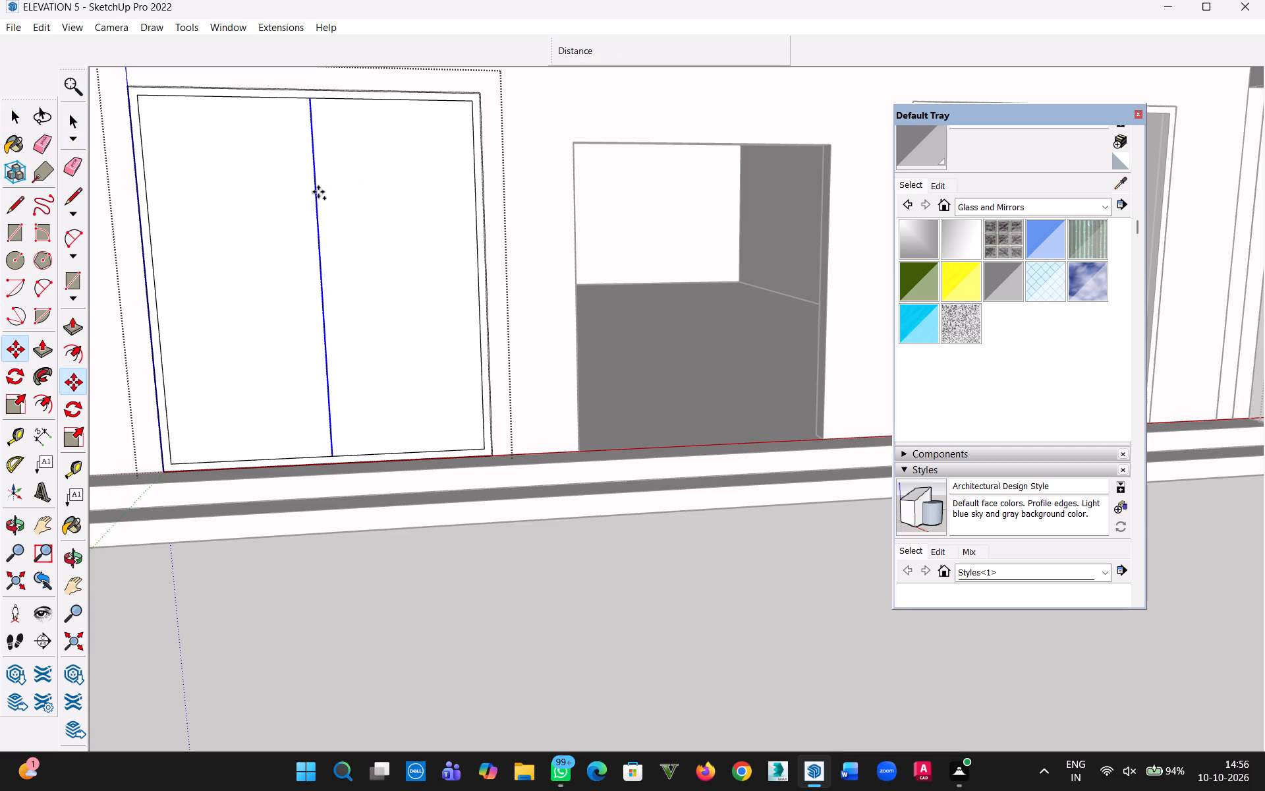
{"action": "left_click", "coordinate": [320, 275]}
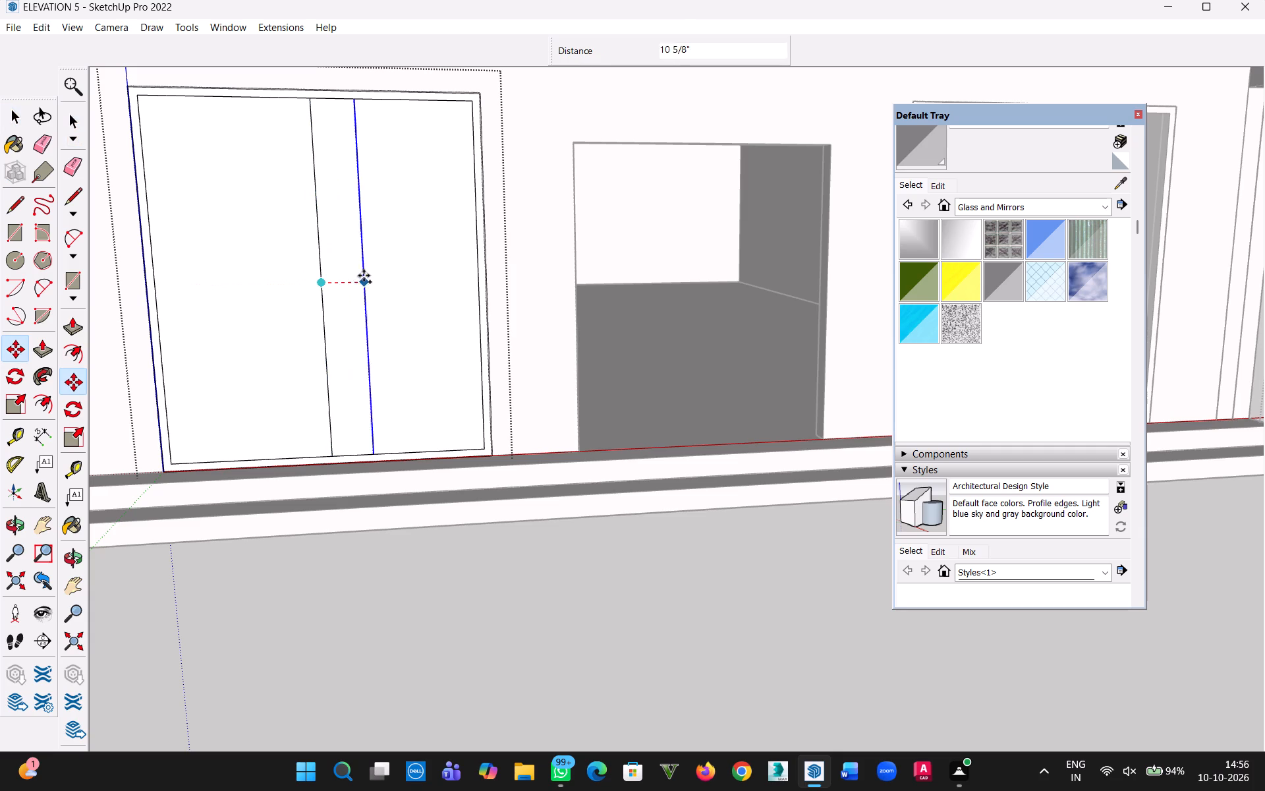
{"action": "type", "text": "1\""}
{"action": "key", "text": "Return"}
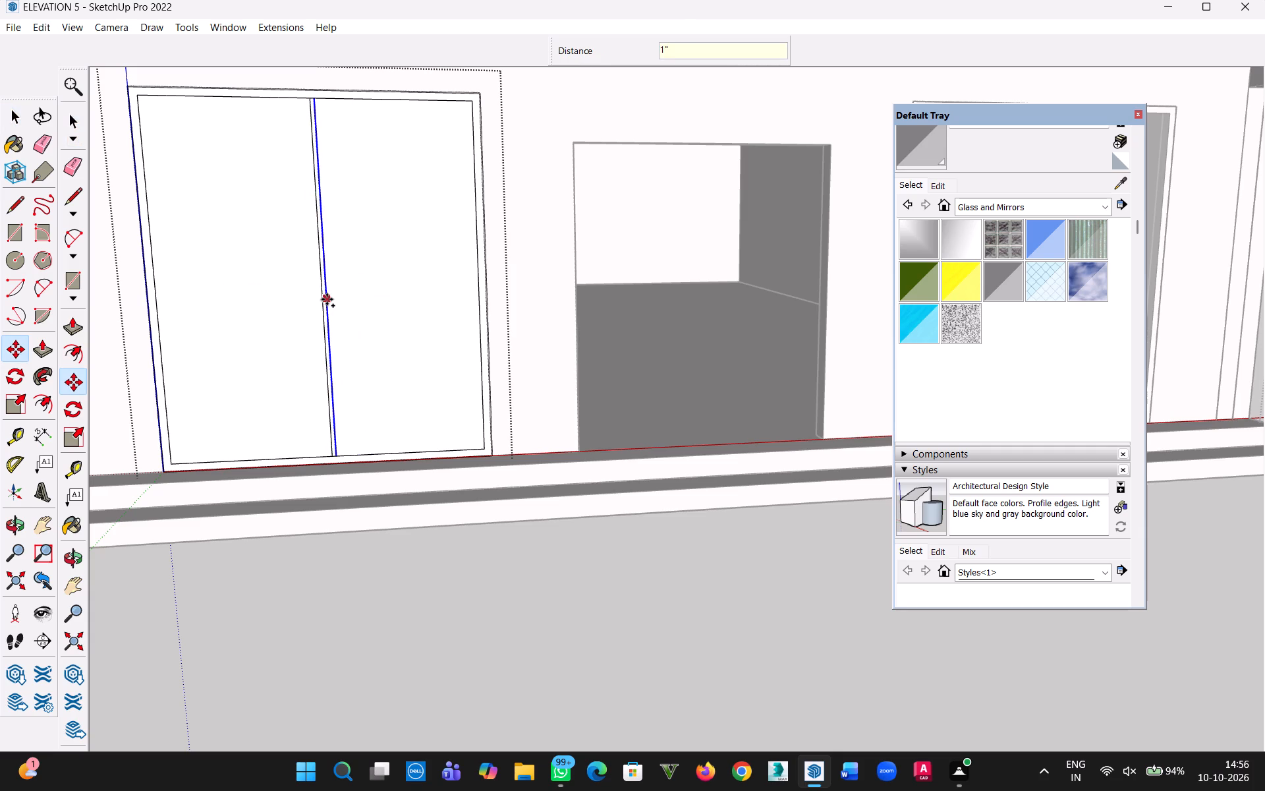
{"action": "left_click", "coordinate": [327, 299]}
{"action": "type", "text": "2\""}
{"action": "key", "text": "Return"}
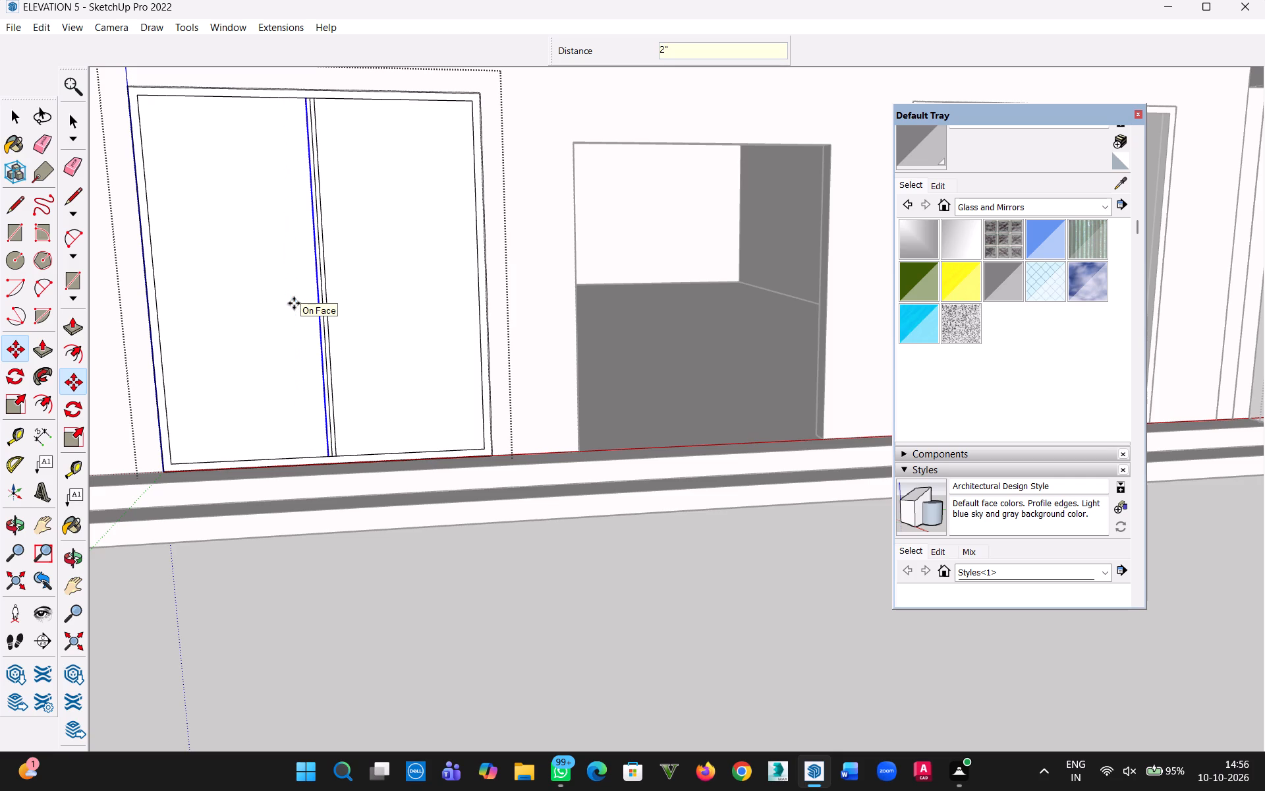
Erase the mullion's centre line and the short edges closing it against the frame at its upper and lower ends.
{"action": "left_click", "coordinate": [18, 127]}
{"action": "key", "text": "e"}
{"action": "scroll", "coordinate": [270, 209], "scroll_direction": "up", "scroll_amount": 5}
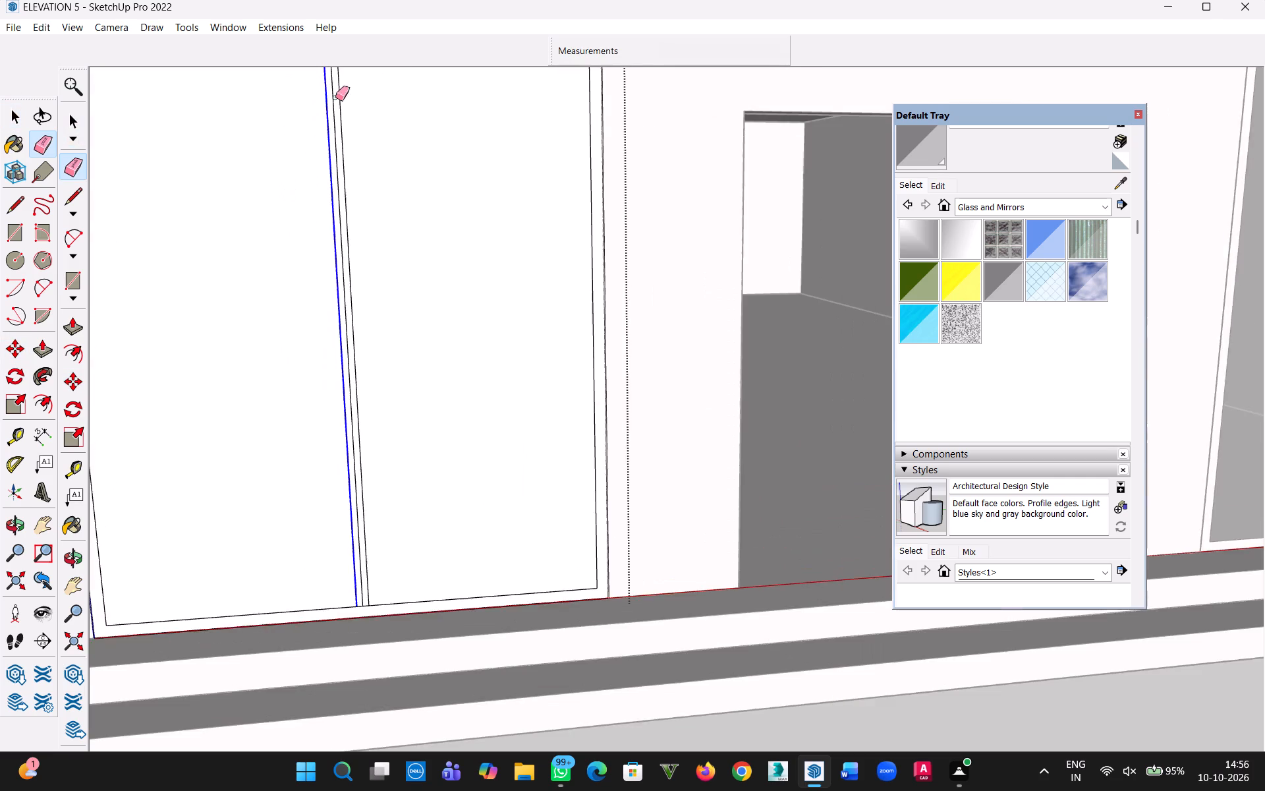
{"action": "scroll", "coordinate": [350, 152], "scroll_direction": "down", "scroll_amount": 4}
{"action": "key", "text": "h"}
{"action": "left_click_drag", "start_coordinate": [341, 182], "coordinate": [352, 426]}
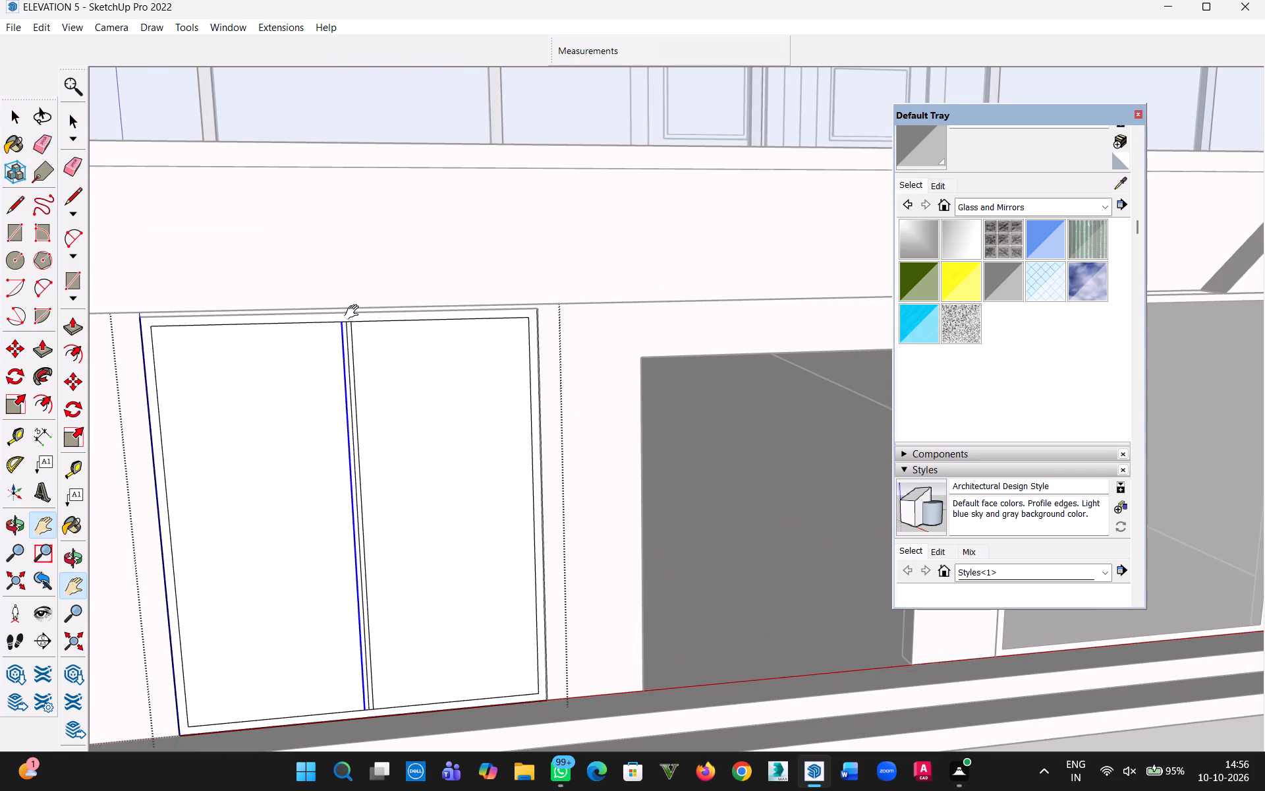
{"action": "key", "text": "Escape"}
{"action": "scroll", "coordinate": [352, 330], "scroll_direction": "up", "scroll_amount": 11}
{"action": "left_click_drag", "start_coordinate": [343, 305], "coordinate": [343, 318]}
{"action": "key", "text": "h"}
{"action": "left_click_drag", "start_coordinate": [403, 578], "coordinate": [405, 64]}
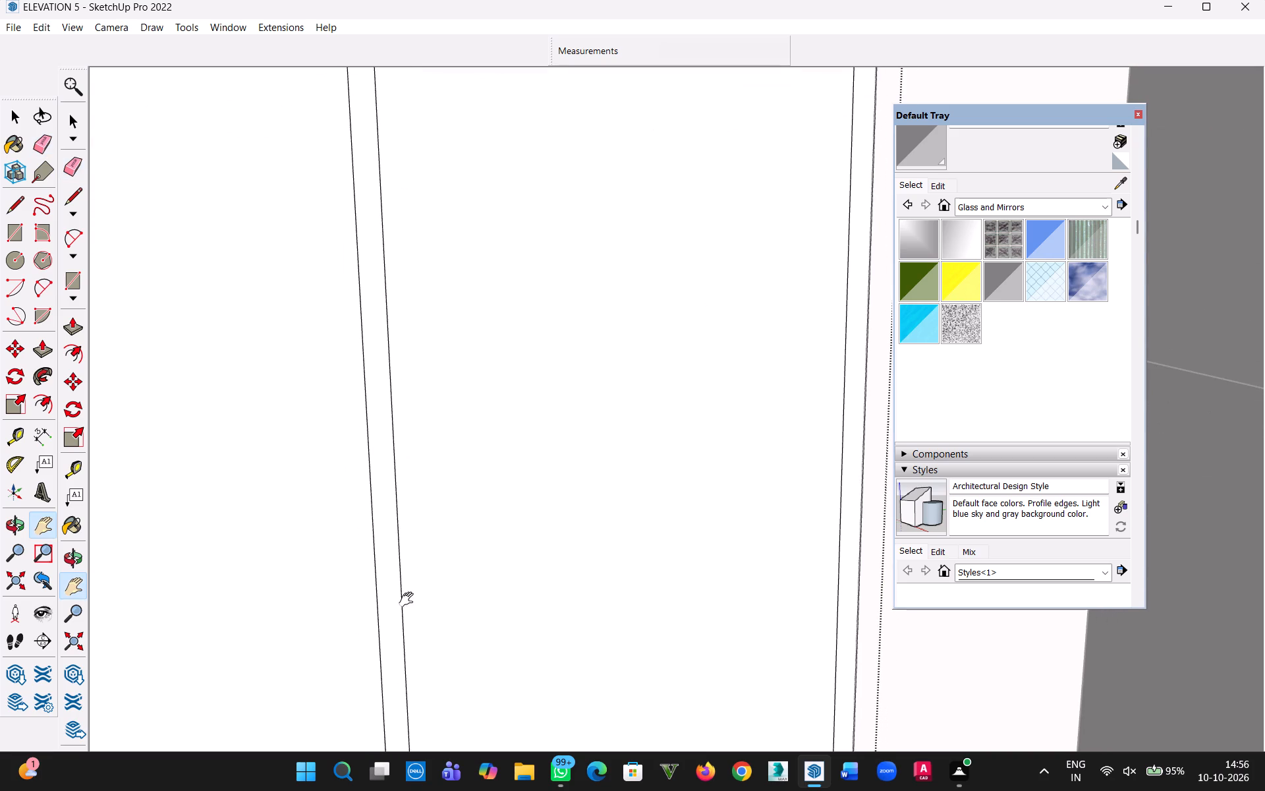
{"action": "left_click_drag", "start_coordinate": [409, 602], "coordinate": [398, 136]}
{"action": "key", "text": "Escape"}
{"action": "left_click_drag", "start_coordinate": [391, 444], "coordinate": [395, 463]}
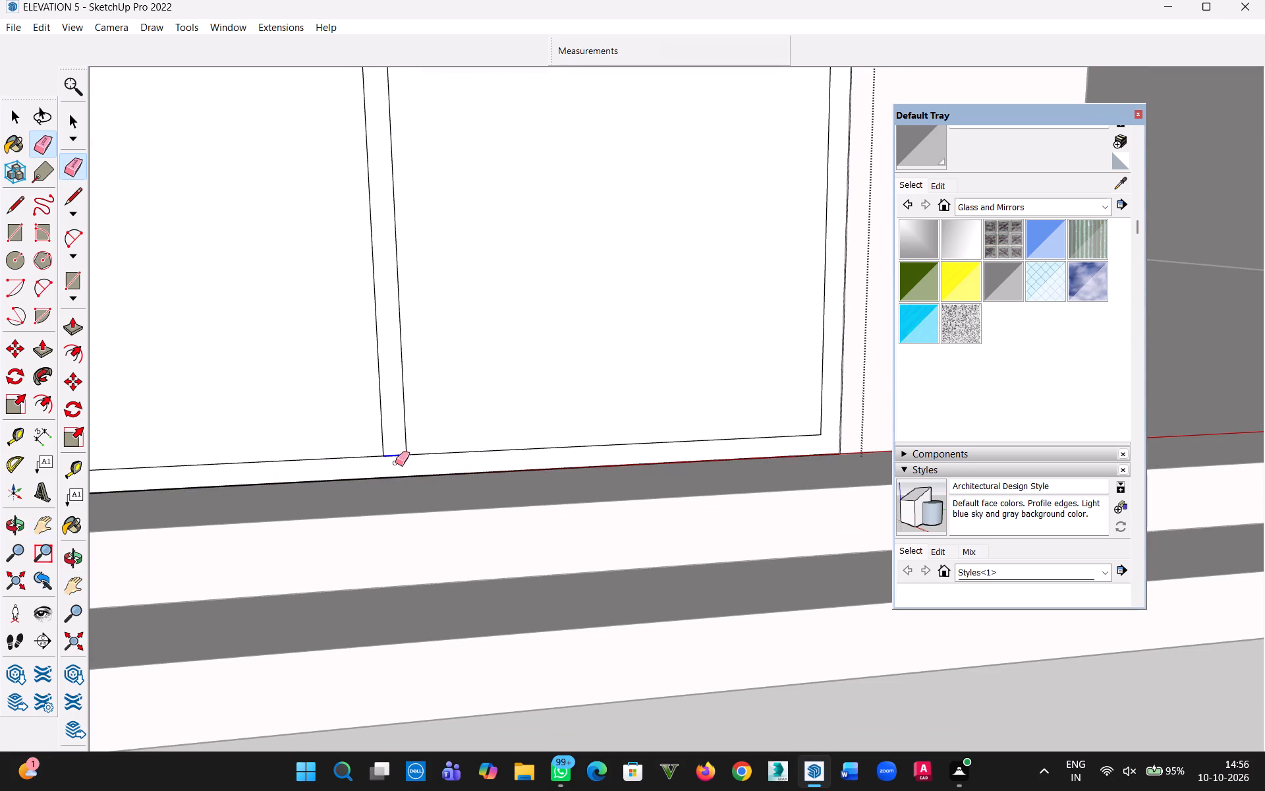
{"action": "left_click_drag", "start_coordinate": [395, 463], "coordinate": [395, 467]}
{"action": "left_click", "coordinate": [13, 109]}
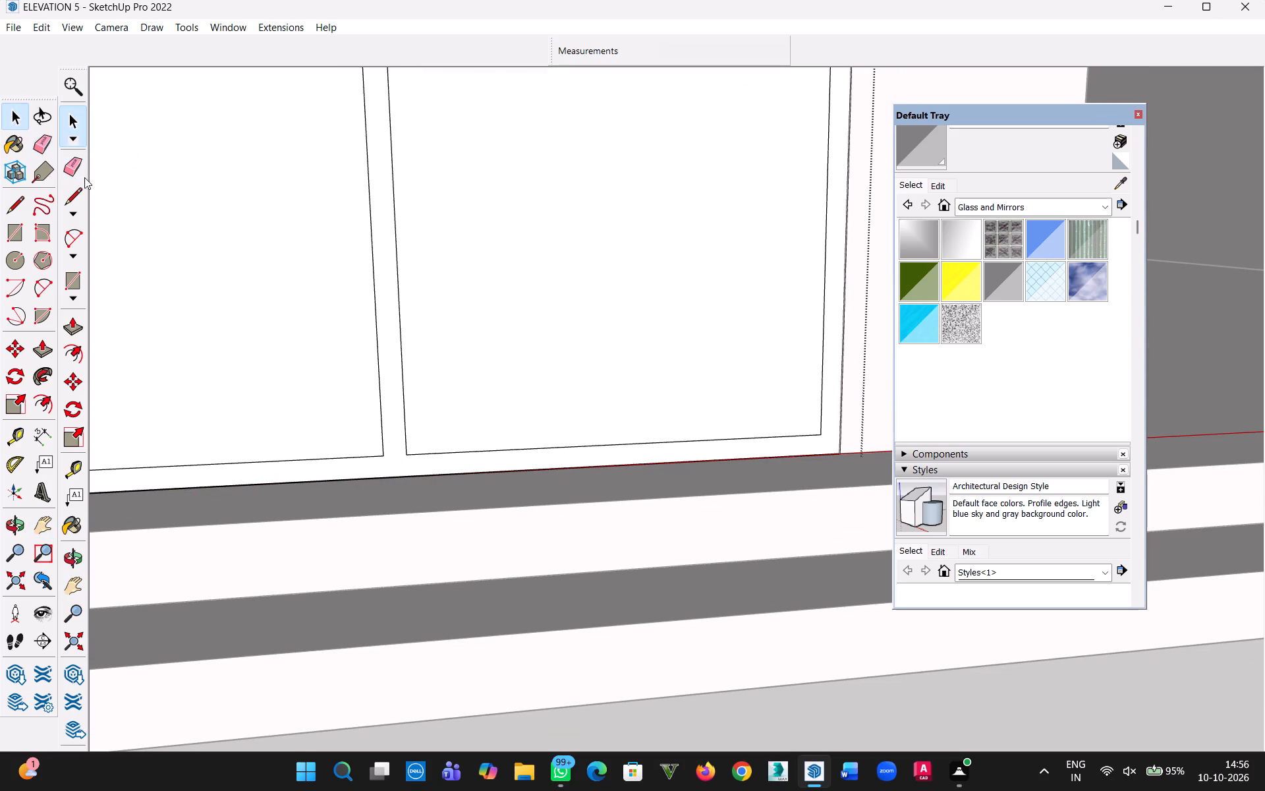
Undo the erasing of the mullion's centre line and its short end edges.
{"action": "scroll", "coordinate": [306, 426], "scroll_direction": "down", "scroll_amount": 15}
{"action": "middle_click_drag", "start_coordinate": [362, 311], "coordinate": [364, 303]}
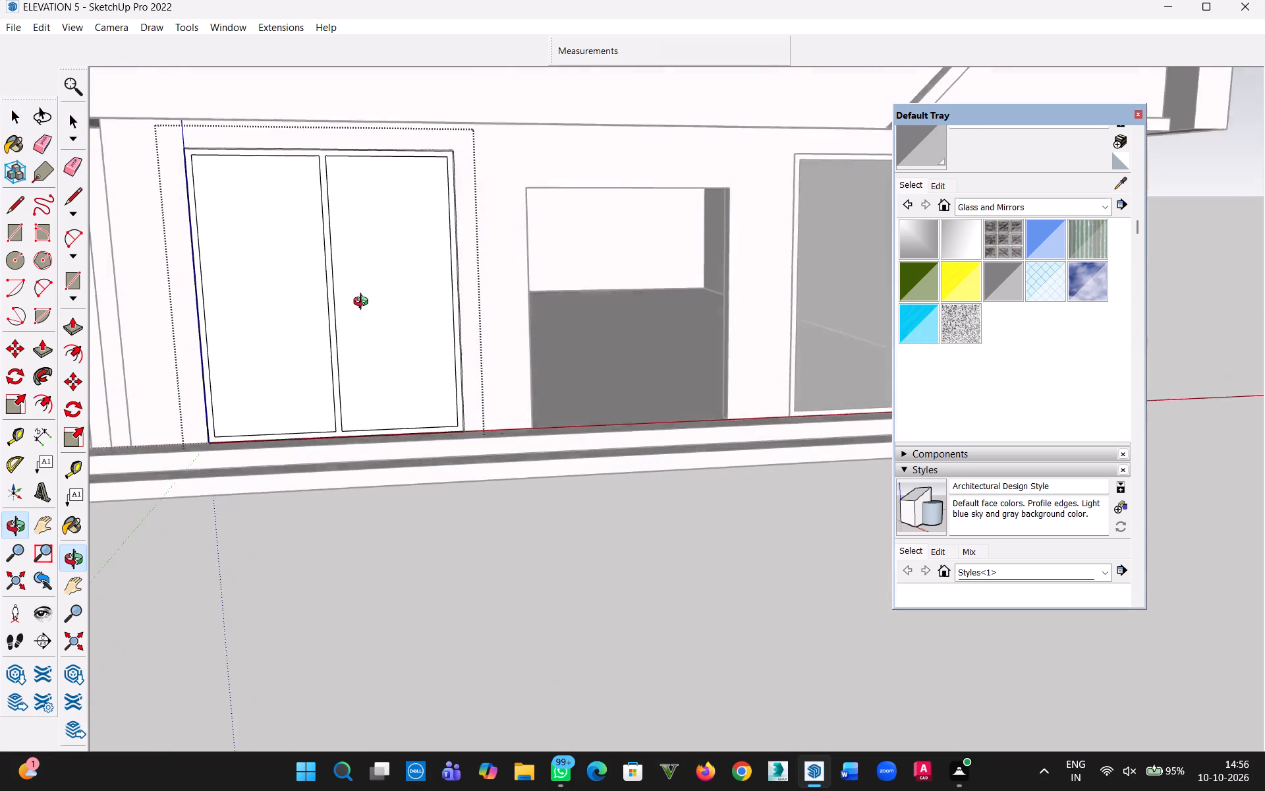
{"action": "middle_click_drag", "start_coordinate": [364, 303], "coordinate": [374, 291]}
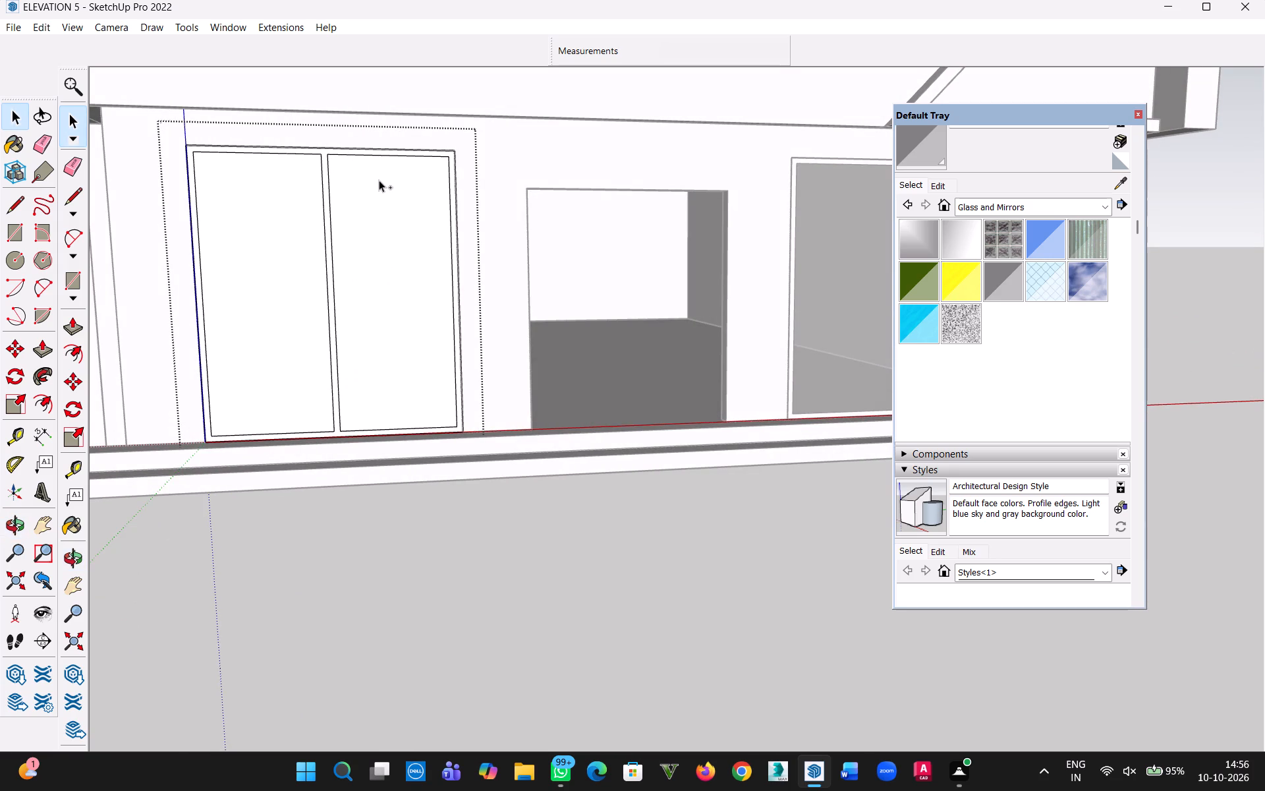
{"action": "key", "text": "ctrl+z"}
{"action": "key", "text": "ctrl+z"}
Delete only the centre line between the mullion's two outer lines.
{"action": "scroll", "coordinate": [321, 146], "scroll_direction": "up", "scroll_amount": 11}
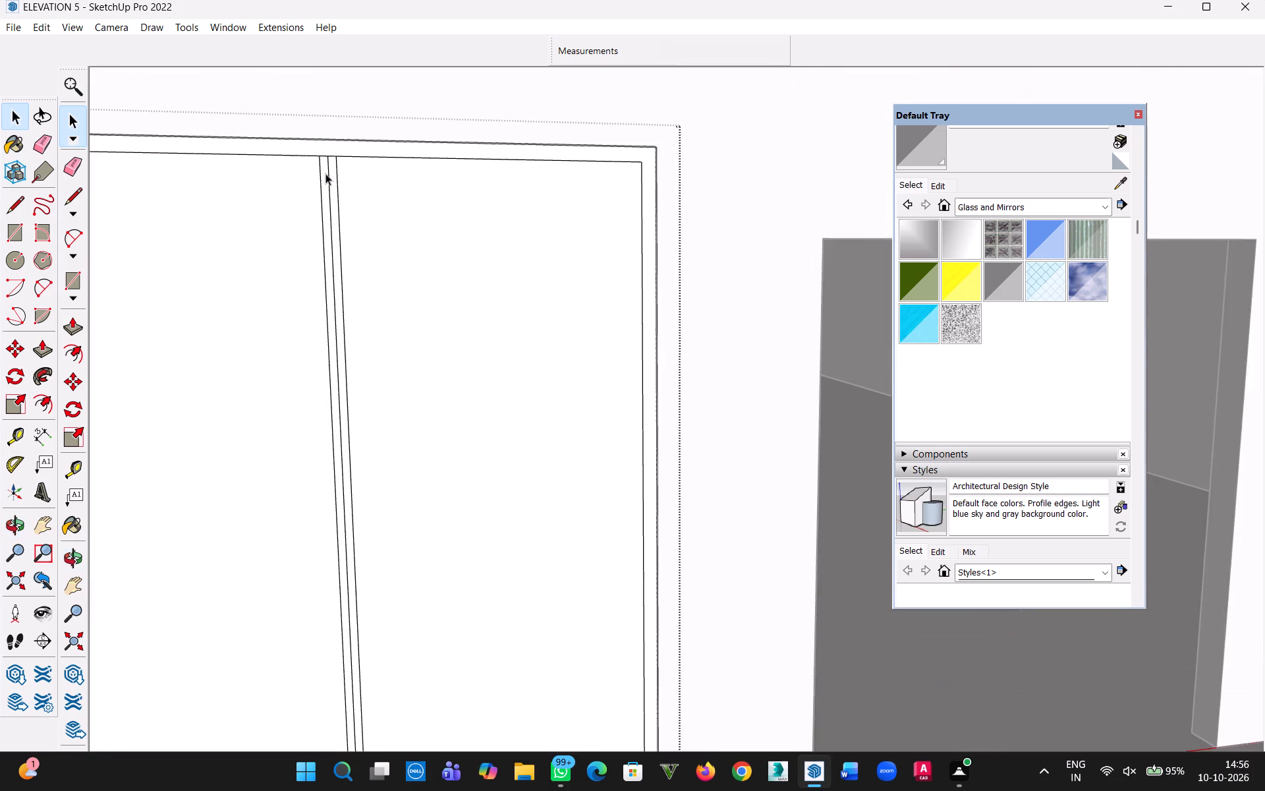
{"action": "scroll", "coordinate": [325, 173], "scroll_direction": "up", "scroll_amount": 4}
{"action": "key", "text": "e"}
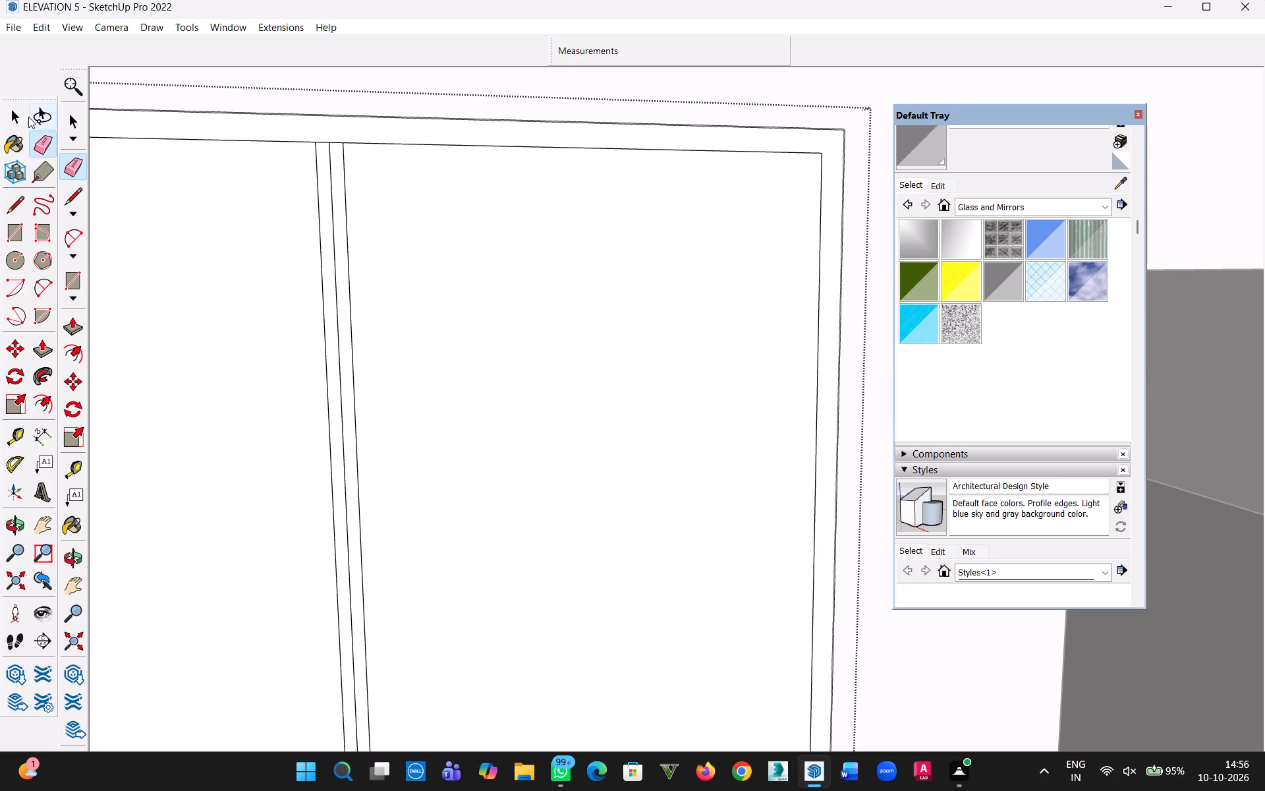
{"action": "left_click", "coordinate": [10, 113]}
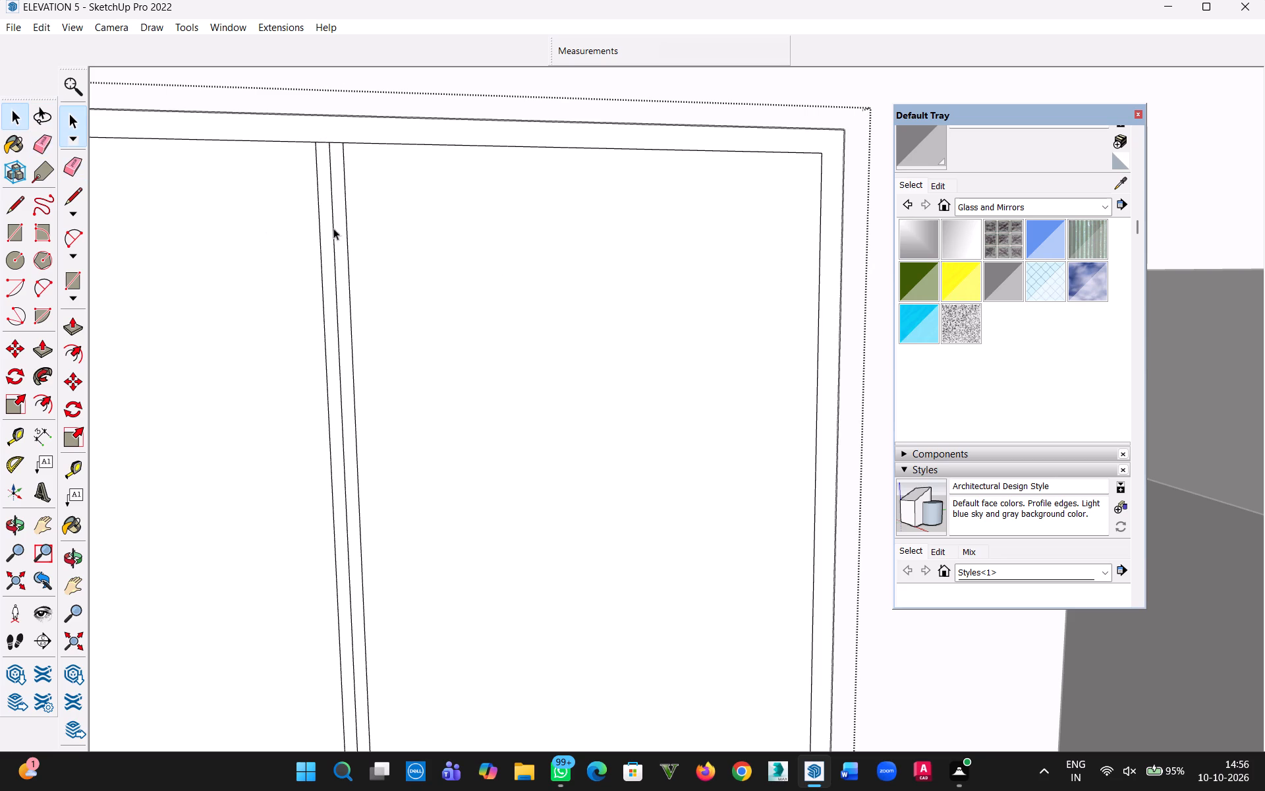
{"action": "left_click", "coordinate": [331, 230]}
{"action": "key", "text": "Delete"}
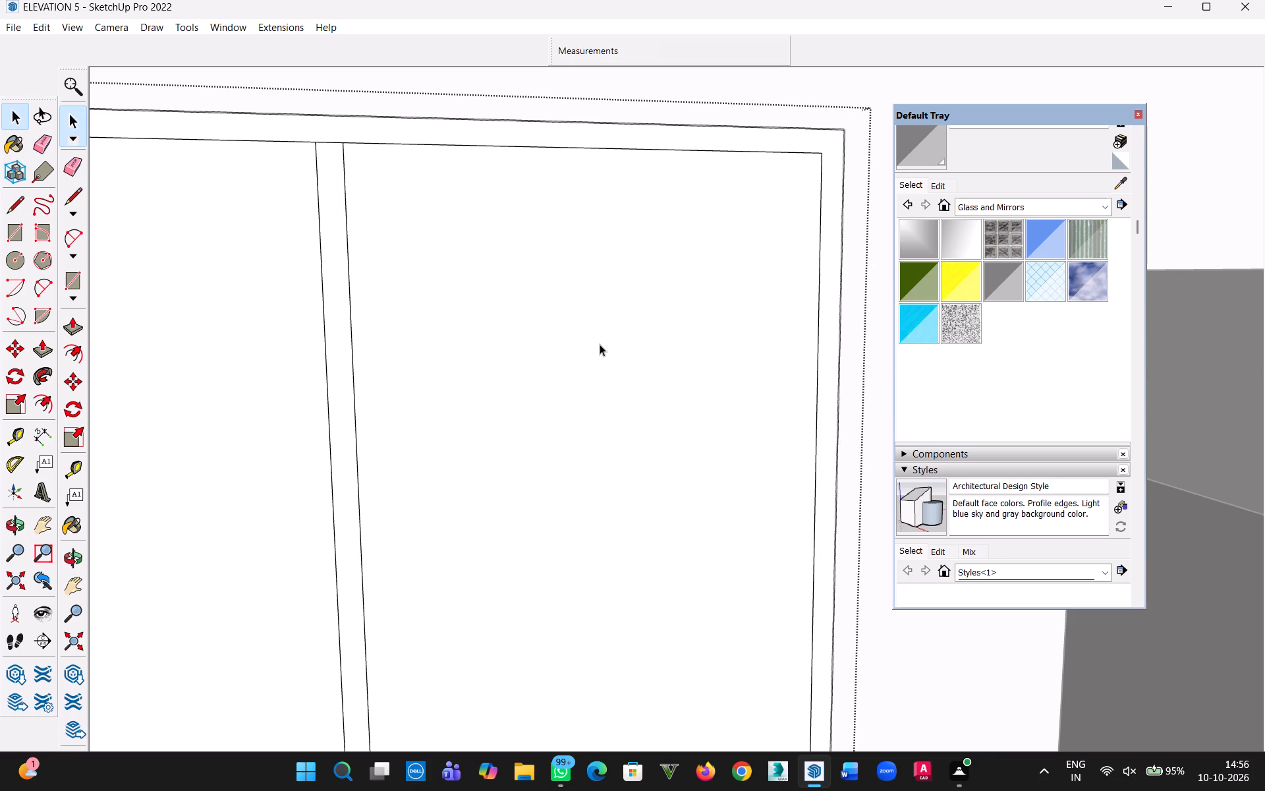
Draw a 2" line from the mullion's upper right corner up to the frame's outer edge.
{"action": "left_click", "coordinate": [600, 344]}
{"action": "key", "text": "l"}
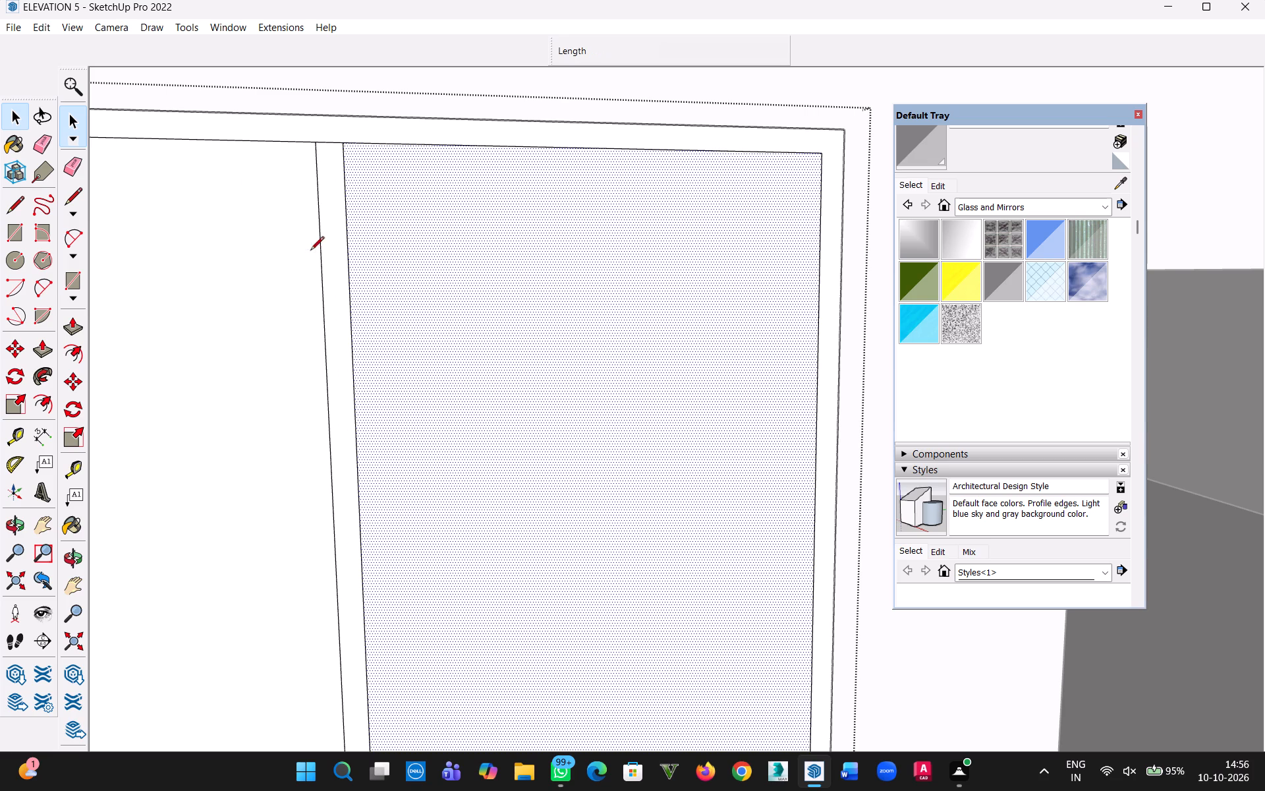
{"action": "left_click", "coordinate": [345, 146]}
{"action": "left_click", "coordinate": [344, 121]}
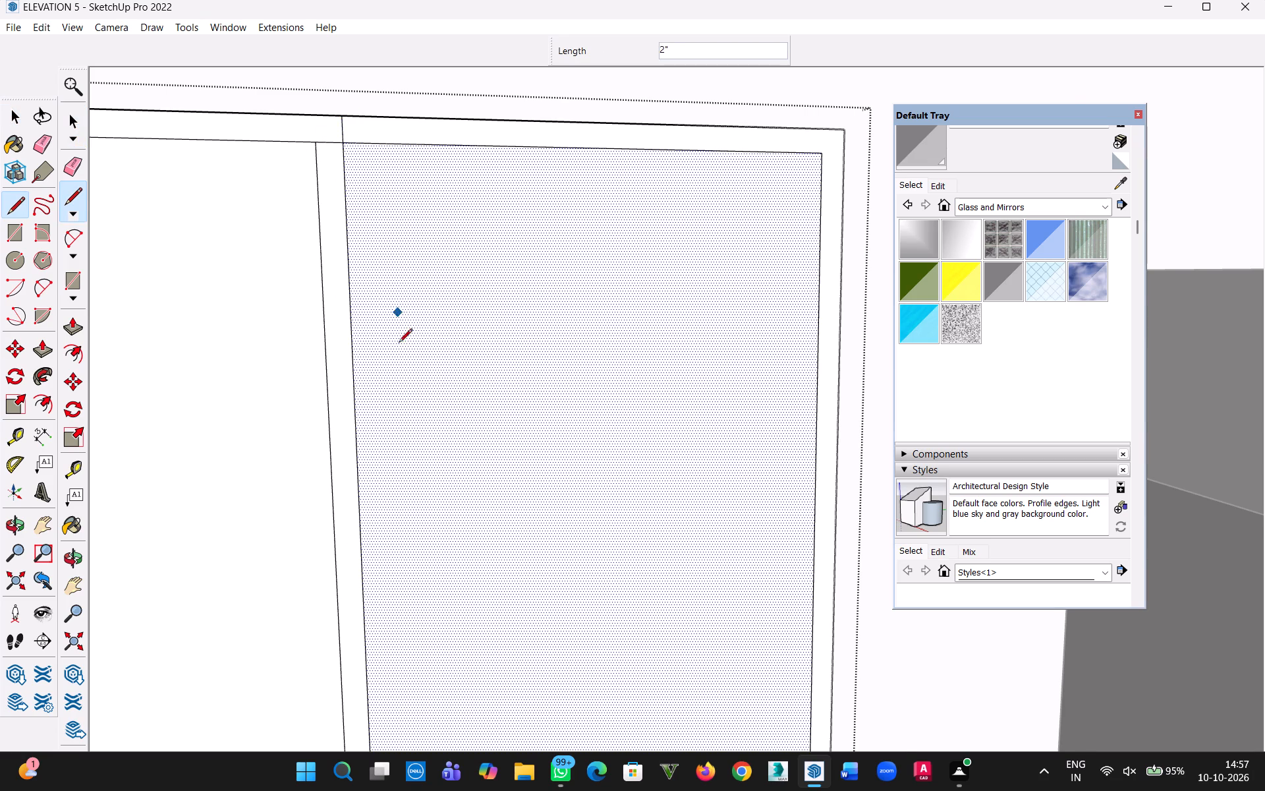
Undo the 2" line, the centre line's deletion and both mullion copies, keeping just the vertical centre line that halves the panel.
{"action": "scroll", "coordinate": [405, 373], "scroll_direction": "down", "scroll_amount": 4}
{"action": "key", "text": "h"}
{"action": "left_click_drag", "start_coordinate": [426, 402], "coordinate": [414, 1]}
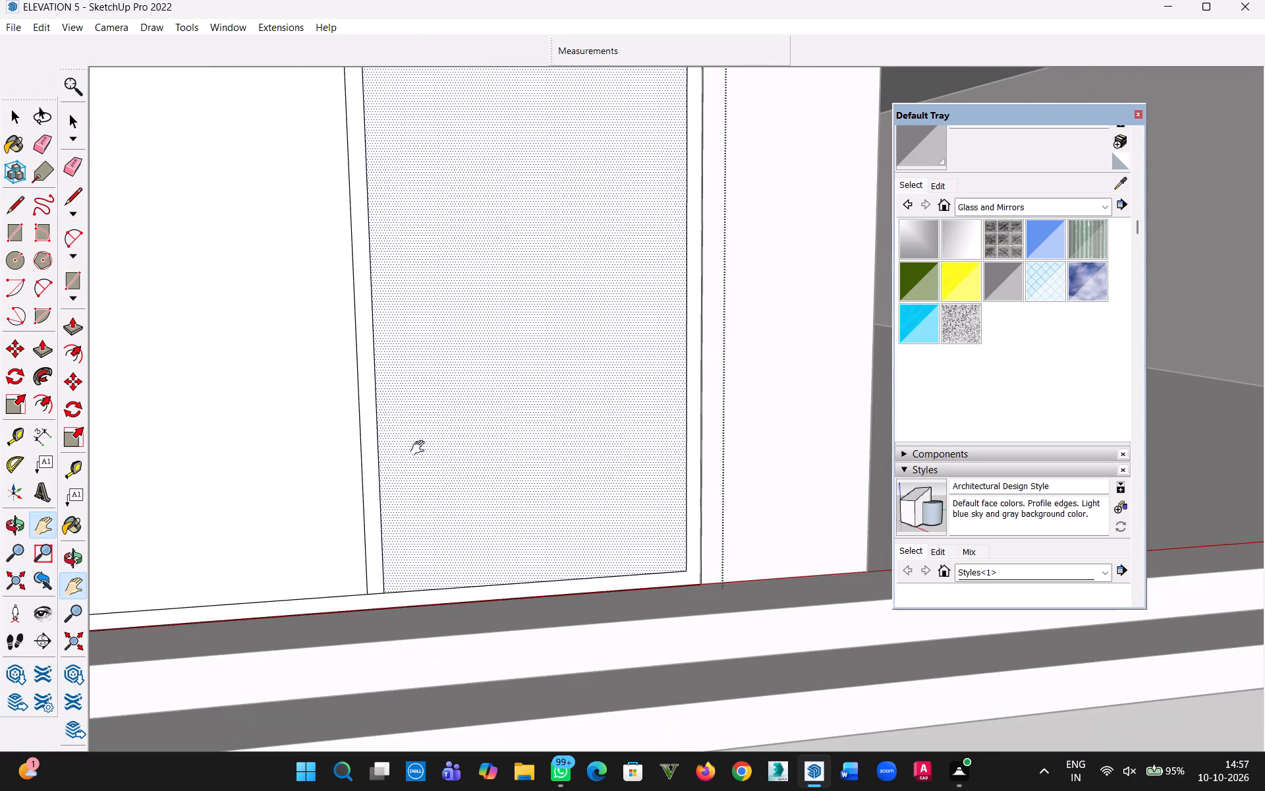
{"action": "scroll", "coordinate": [414, 455], "scroll_direction": "down", "scroll_amount": 3}
{"action": "middle_click_drag", "start_coordinate": [416, 379], "coordinate": [420, 548]}
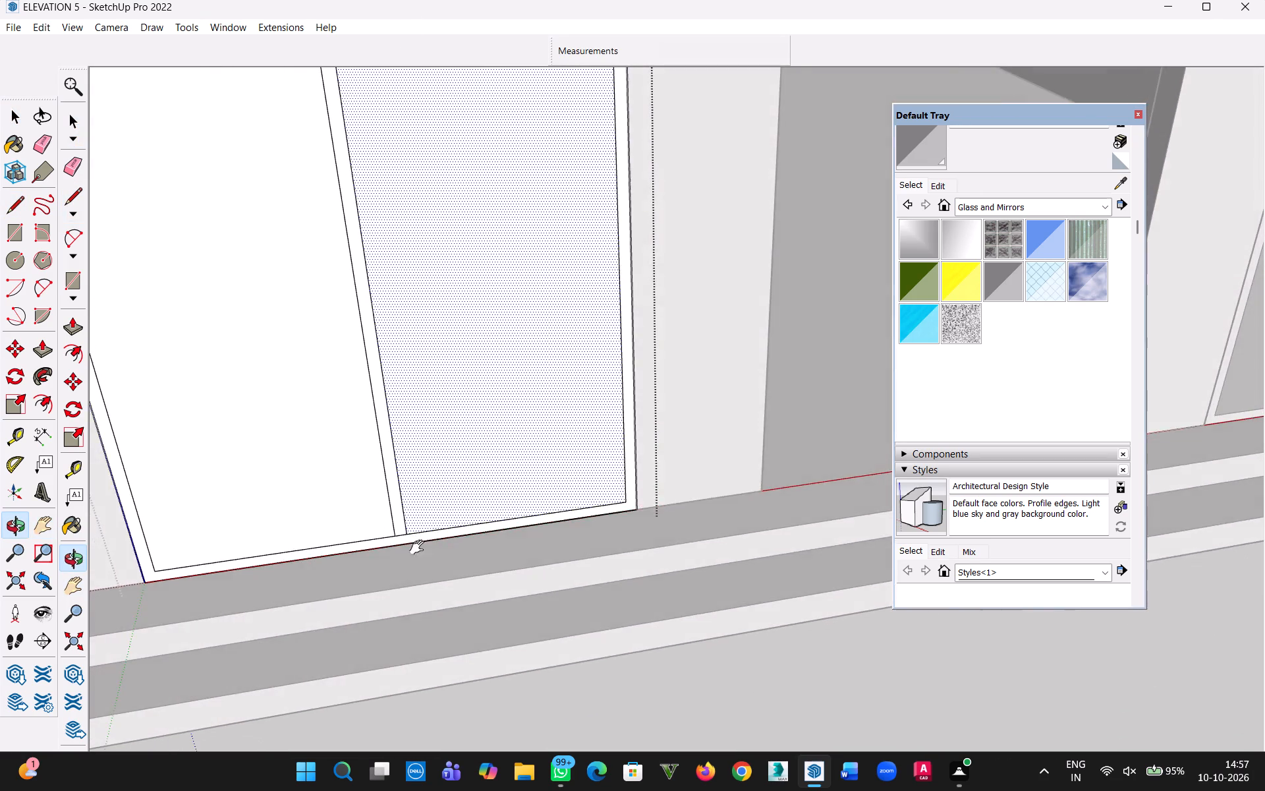
{"action": "scroll", "coordinate": [410, 447], "scroll_direction": "down", "scroll_amount": 6}
{"action": "scroll", "coordinate": [400, 324], "scroll_direction": "up", "scroll_amount": 3}
{"action": "middle_click_drag", "start_coordinate": [405, 337], "coordinate": [397, 158]}
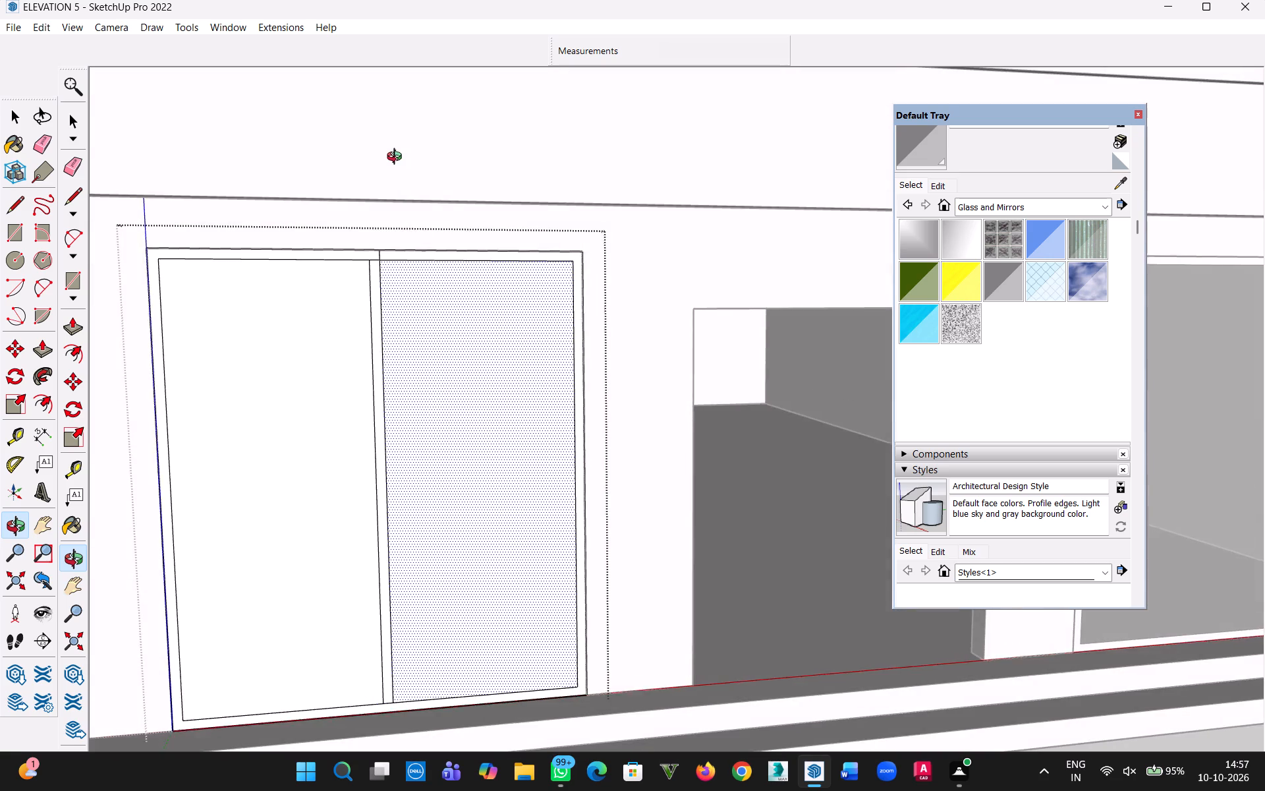
{"action": "middle_click_drag", "start_coordinate": [397, 158], "coordinate": [396, 166]}
{"action": "scroll", "coordinate": [364, 221], "scroll_direction": "up", "scroll_amount": 4}
{"action": "scroll", "coordinate": [410, 307], "scroll_direction": "down", "scroll_amount": 2}
{"action": "key", "text": "ctrl+z"}
{"action": "key", "text": "ctrl+z"}
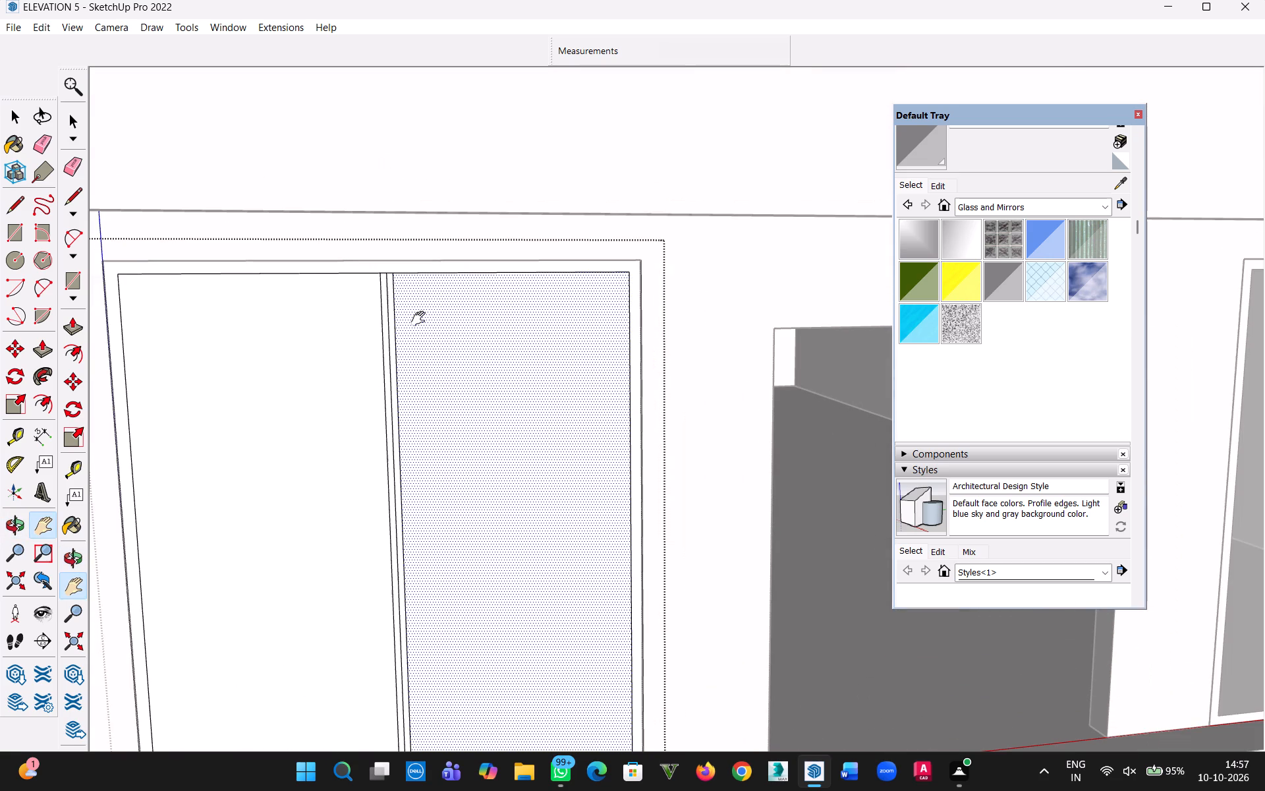
{"action": "key", "text": "ctrl+z"}
{"action": "key", "text": "ctrl+z"}
{"action": "key", "text": "ctrl+z"}
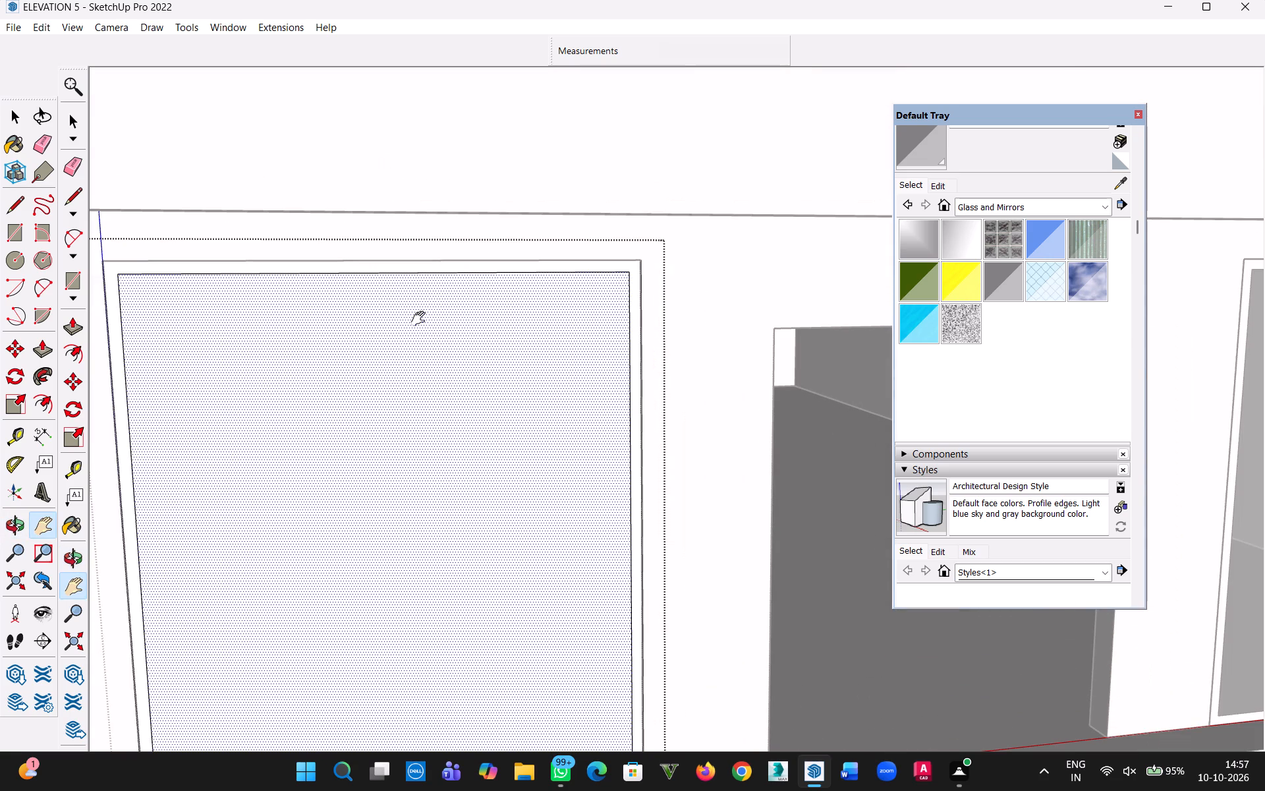
{"action": "key", "text": "ctrl+y"}
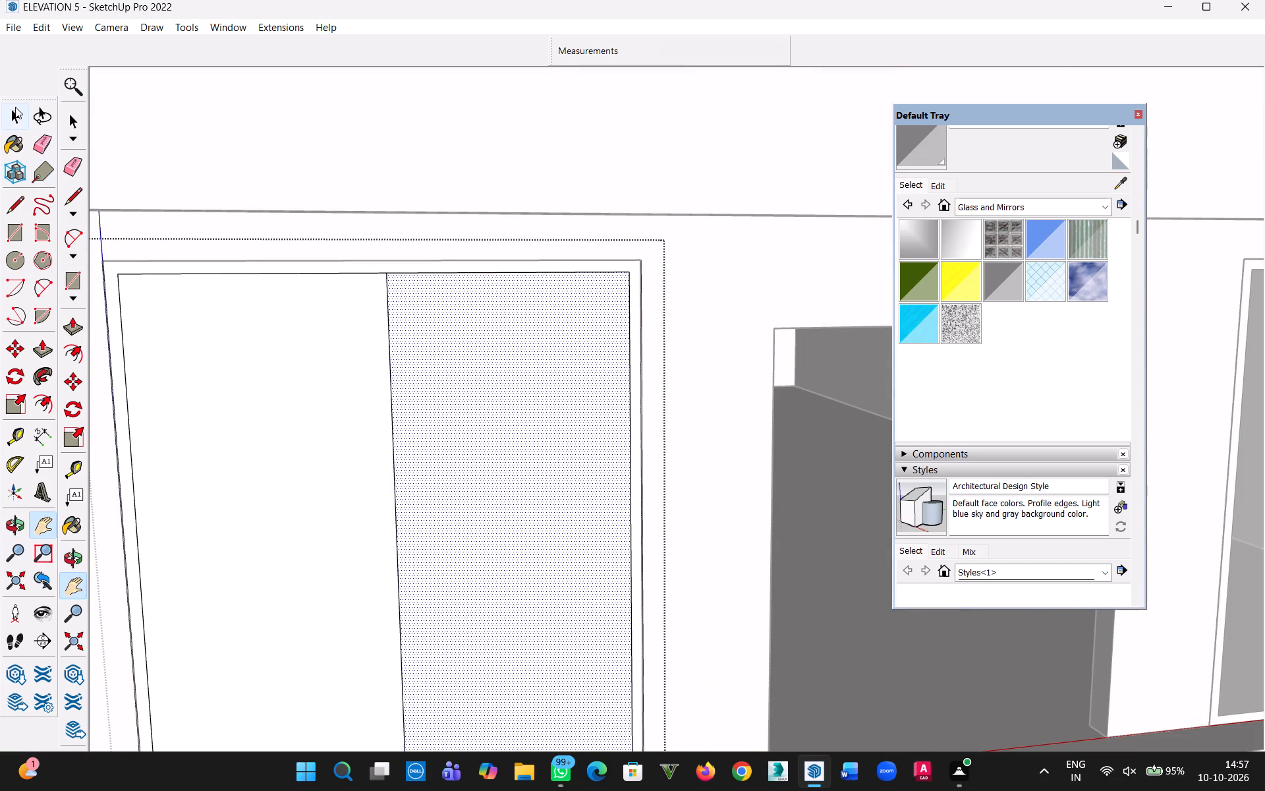
Delete the face in the right half of the divided panel.
{"action": "left_click", "coordinate": [12, 107]}
{"action": "left_click", "coordinate": [337, 481]}
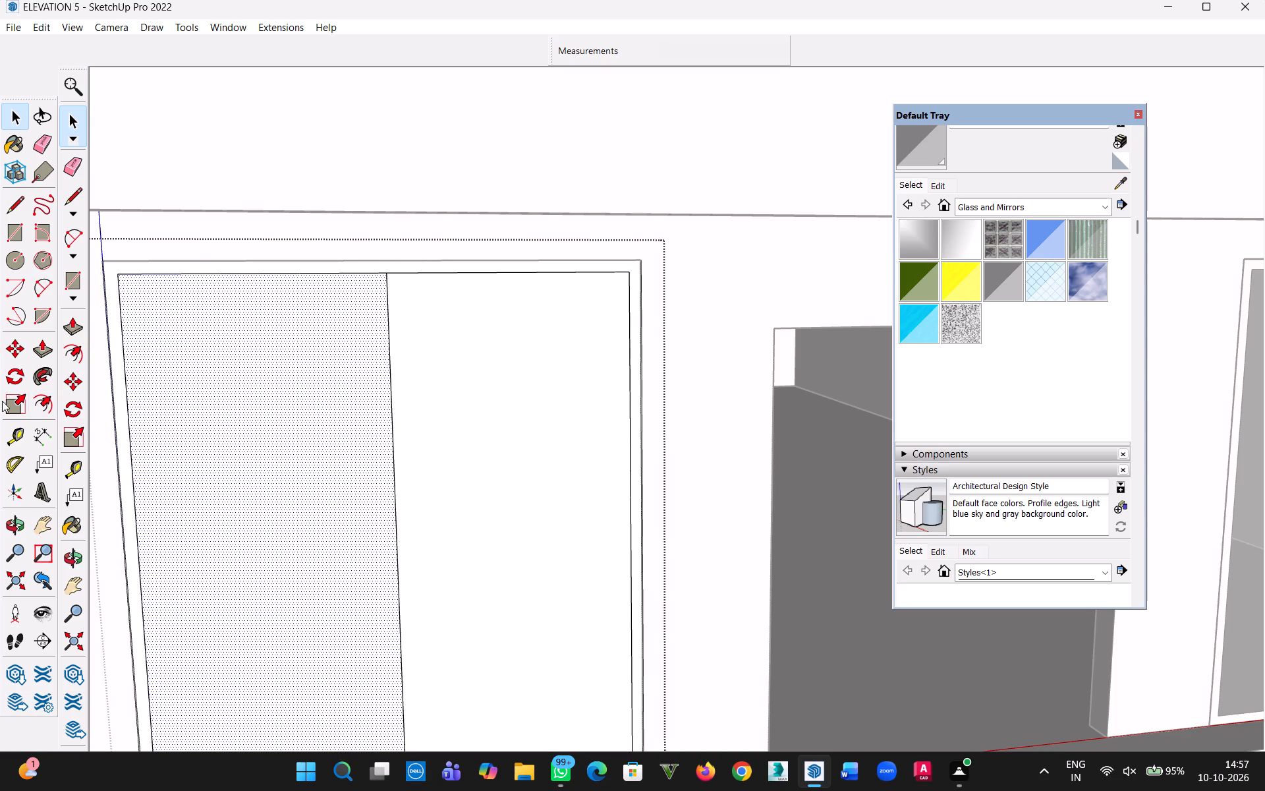
{"action": "left_click", "coordinate": [461, 427]}
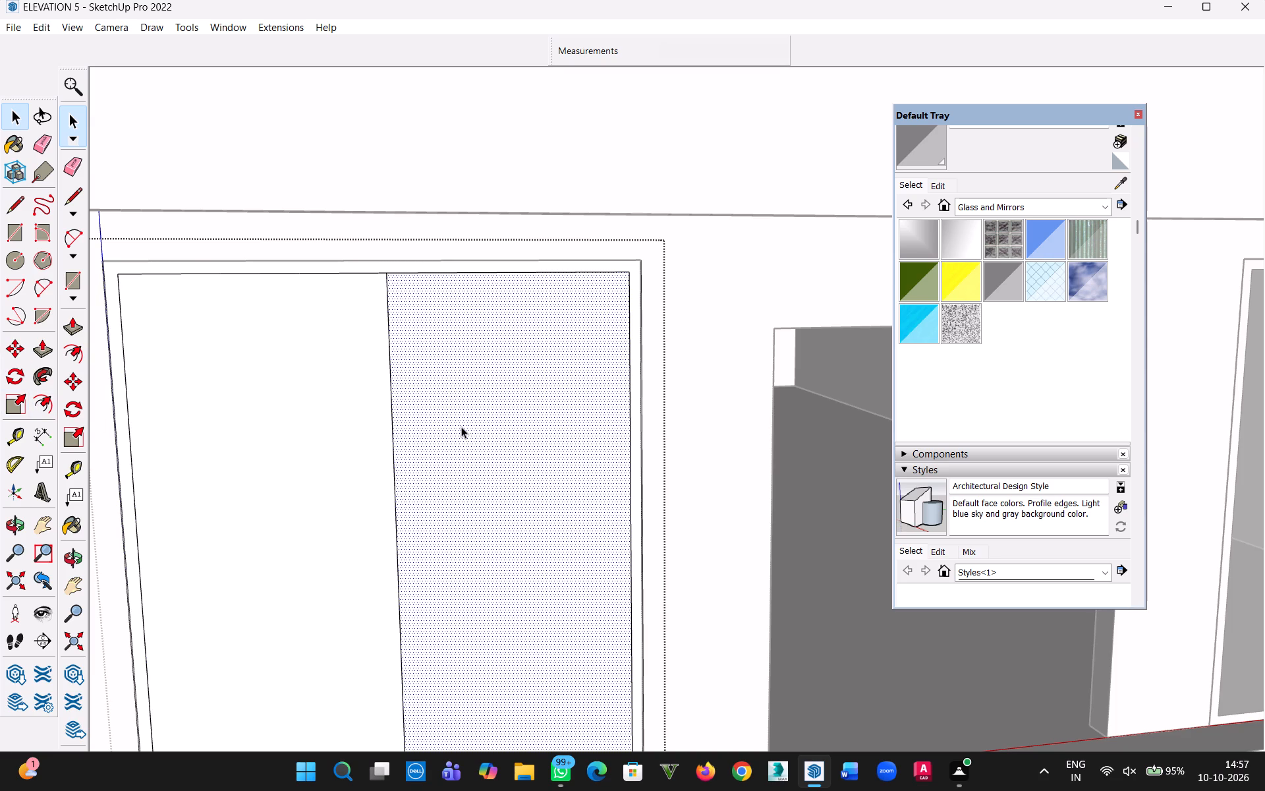
{"action": "key", "text": "Delete"}
Offset the outline of the panel's left half inward by 2" to form a sash border.
{"action": "middle_click_drag", "start_coordinate": [493, 464], "coordinate": [494, 448]}
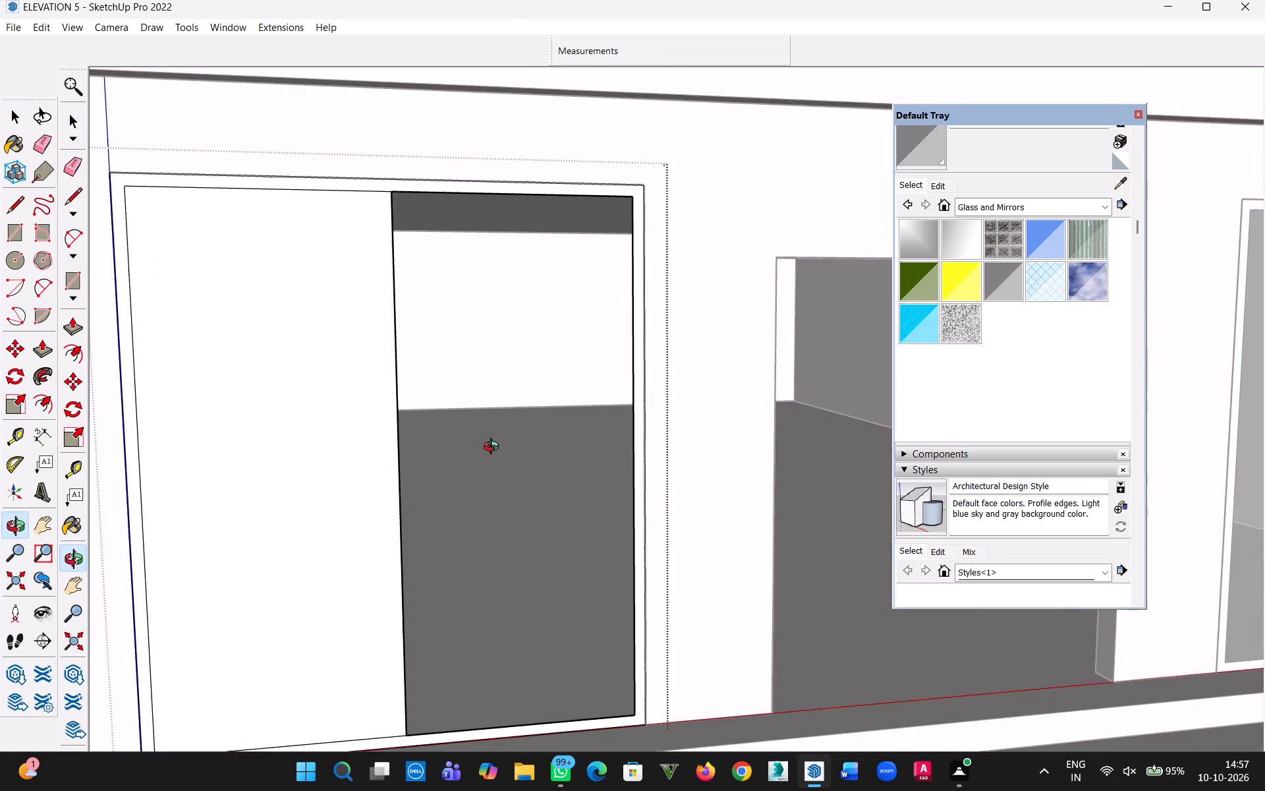
{"action": "middle_click_drag", "start_coordinate": [494, 448], "coordinate": [515, 439]}
{"action": "left_click", "coordinate": [402, 437]}
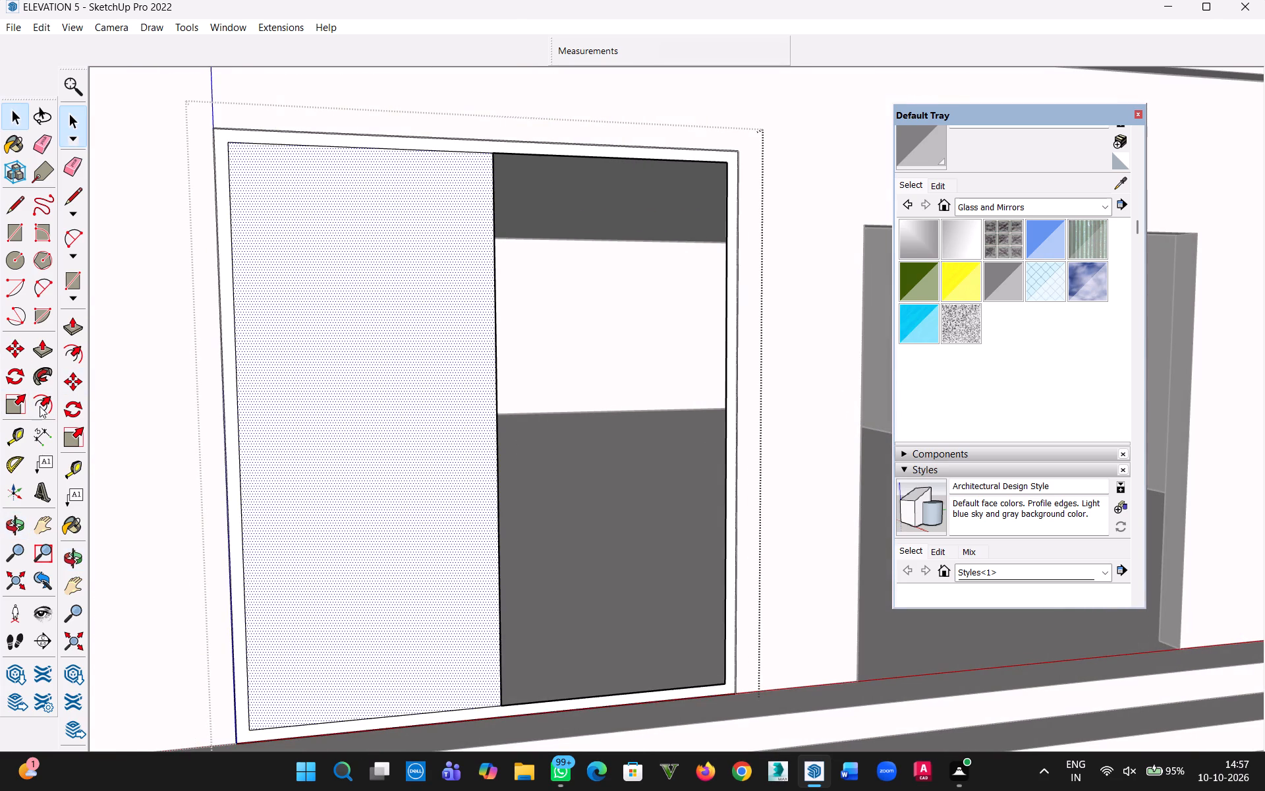
{"action": "left_click", "coordinate": [43, 398]}
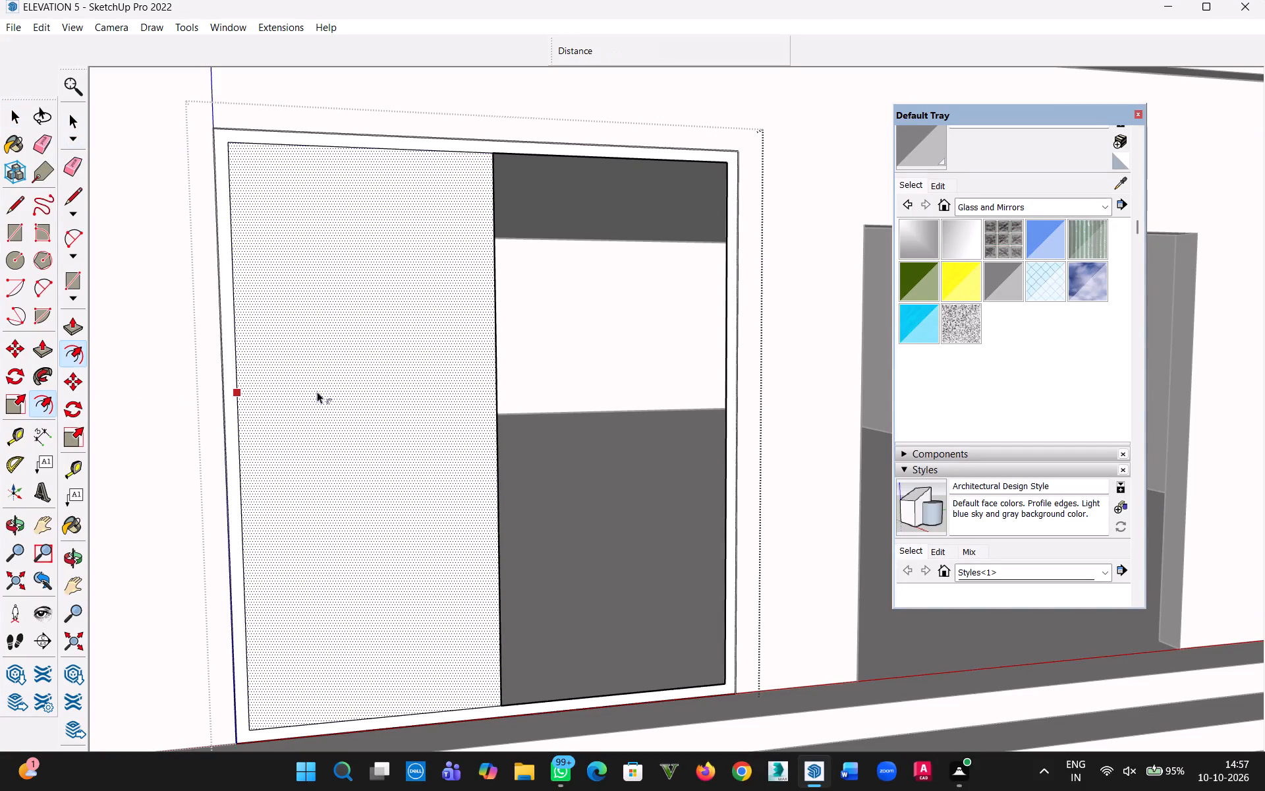
{"action": "left_click", "coordinate": [344, 392]}
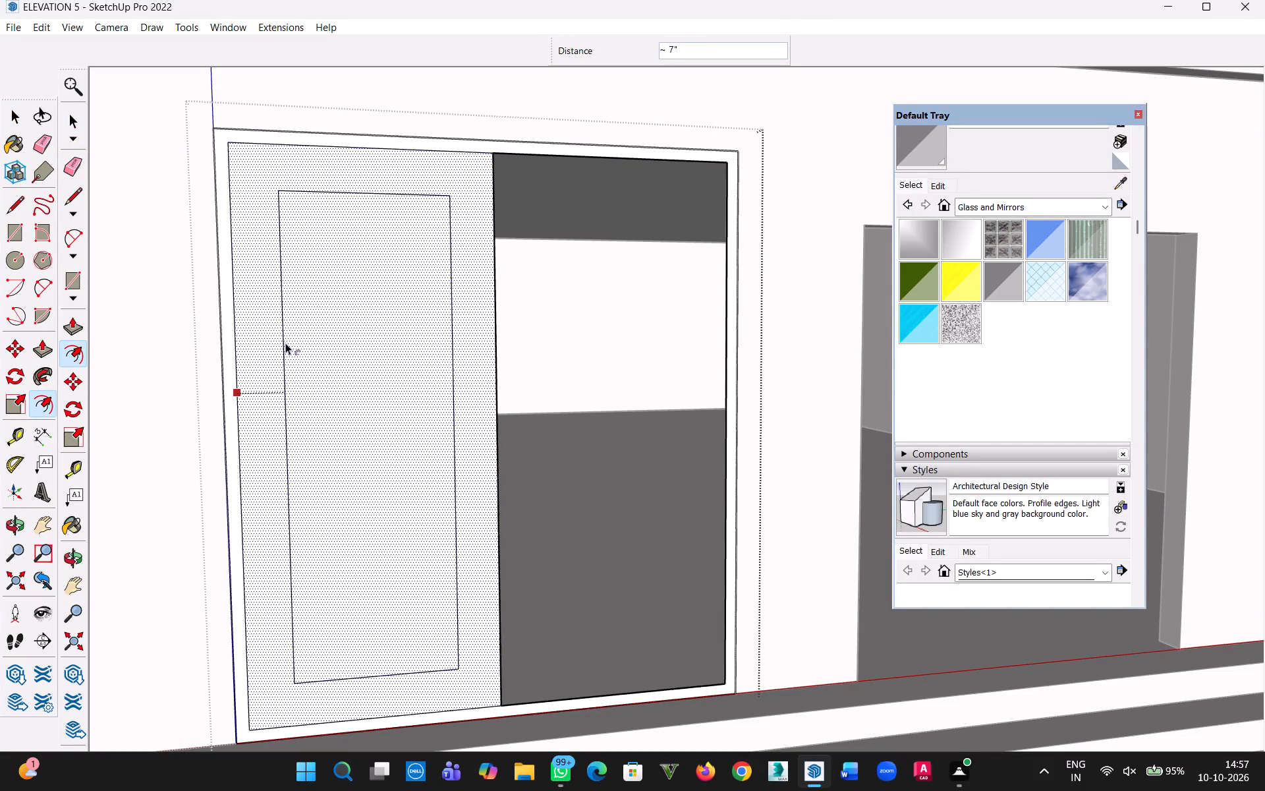
{"action": "key", "text": "1"}
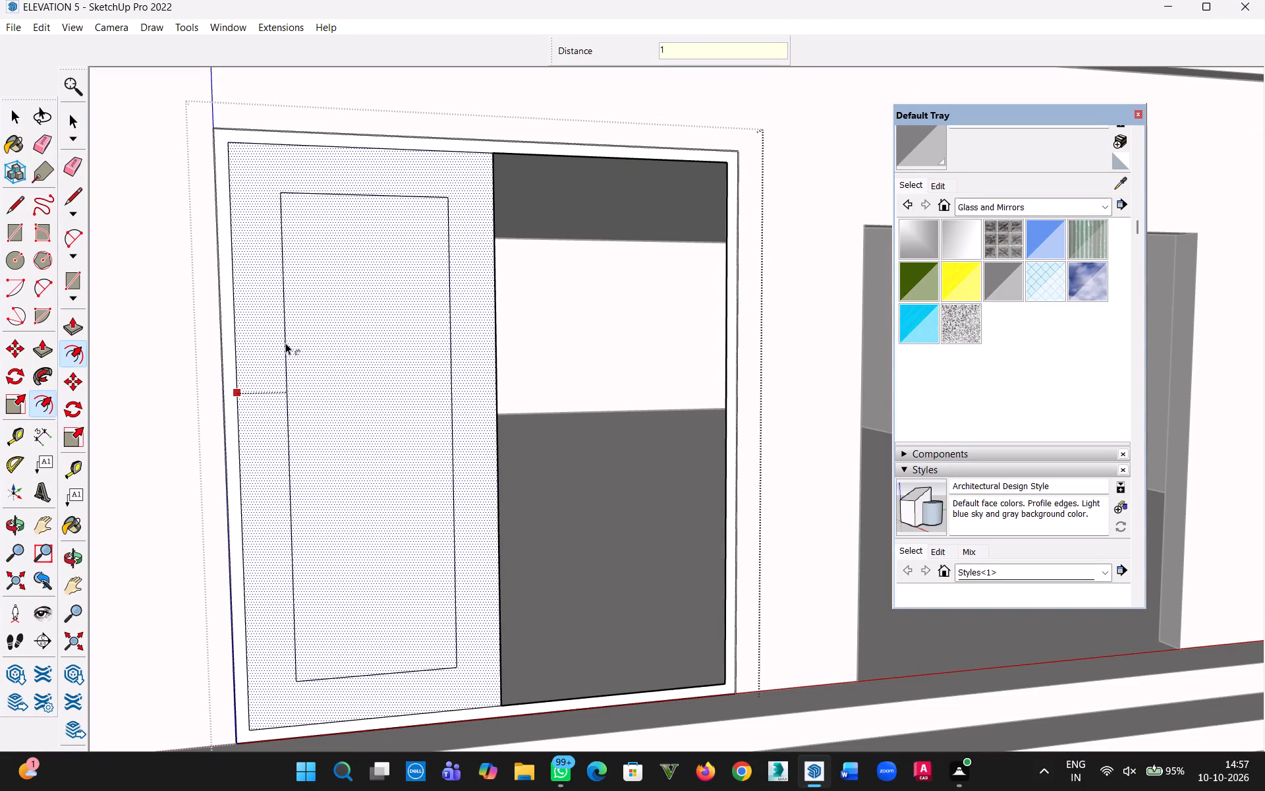
{"action": "key", "text": "BackSpace"}
{"action": "key", "text": "2"}
{"action": "key", "text": "1"}
{"action": "key", "text": "BackSpace"}
{"action": "key", "text": "BackSpace"}
{"action": "type", "text": "2\""}
{"action": "key", "text": "Return"}
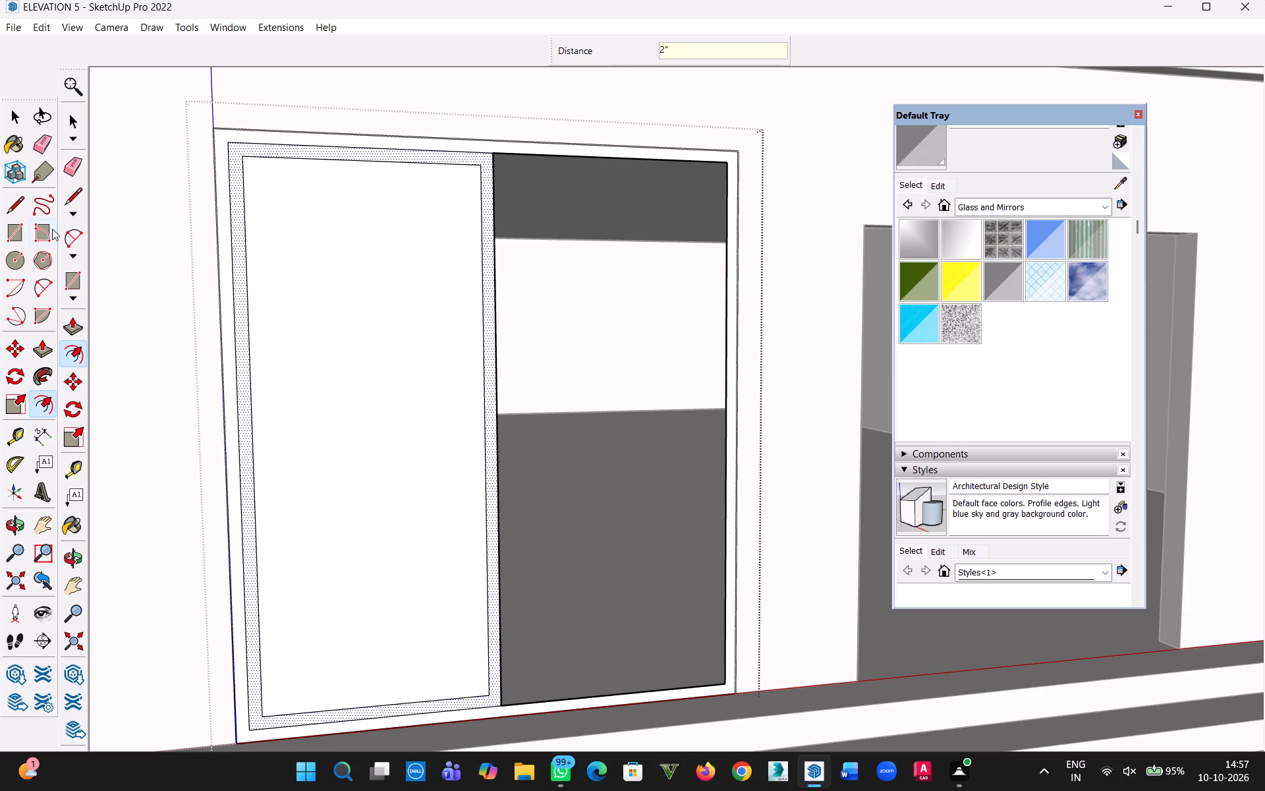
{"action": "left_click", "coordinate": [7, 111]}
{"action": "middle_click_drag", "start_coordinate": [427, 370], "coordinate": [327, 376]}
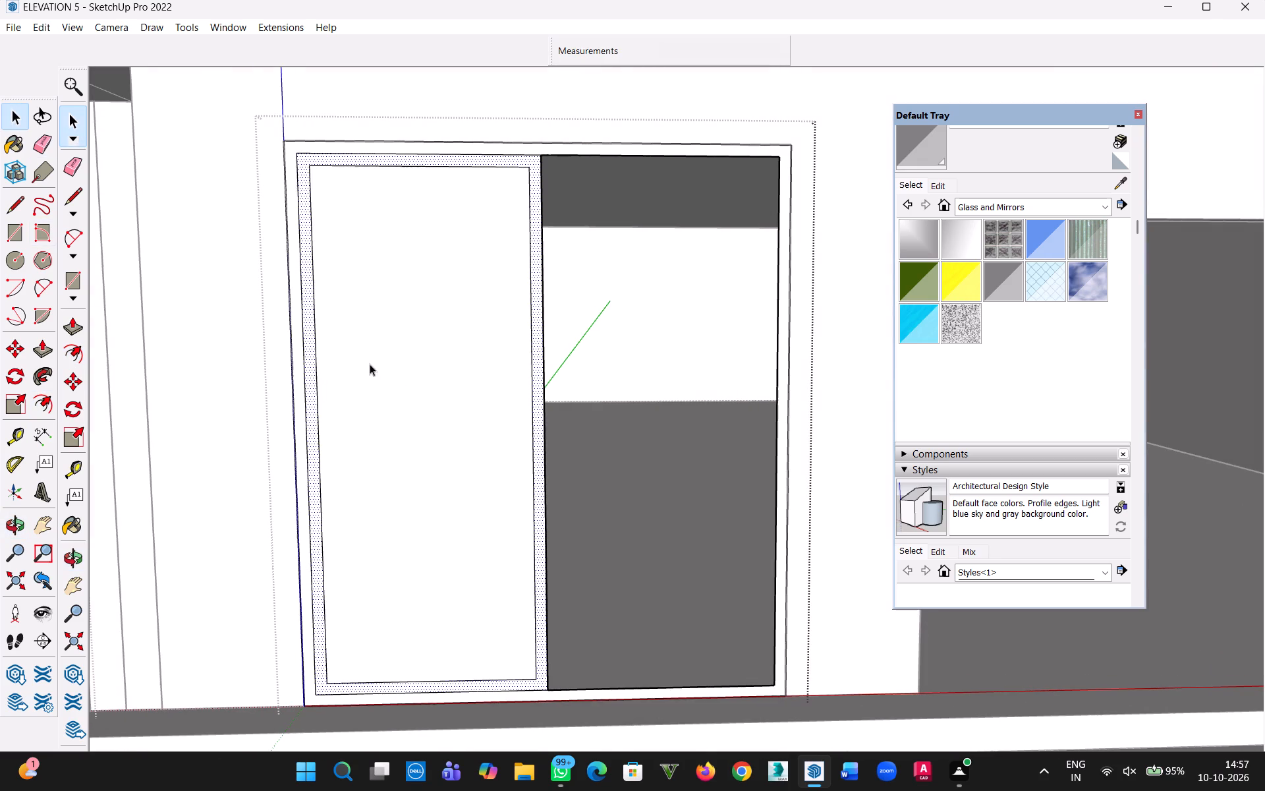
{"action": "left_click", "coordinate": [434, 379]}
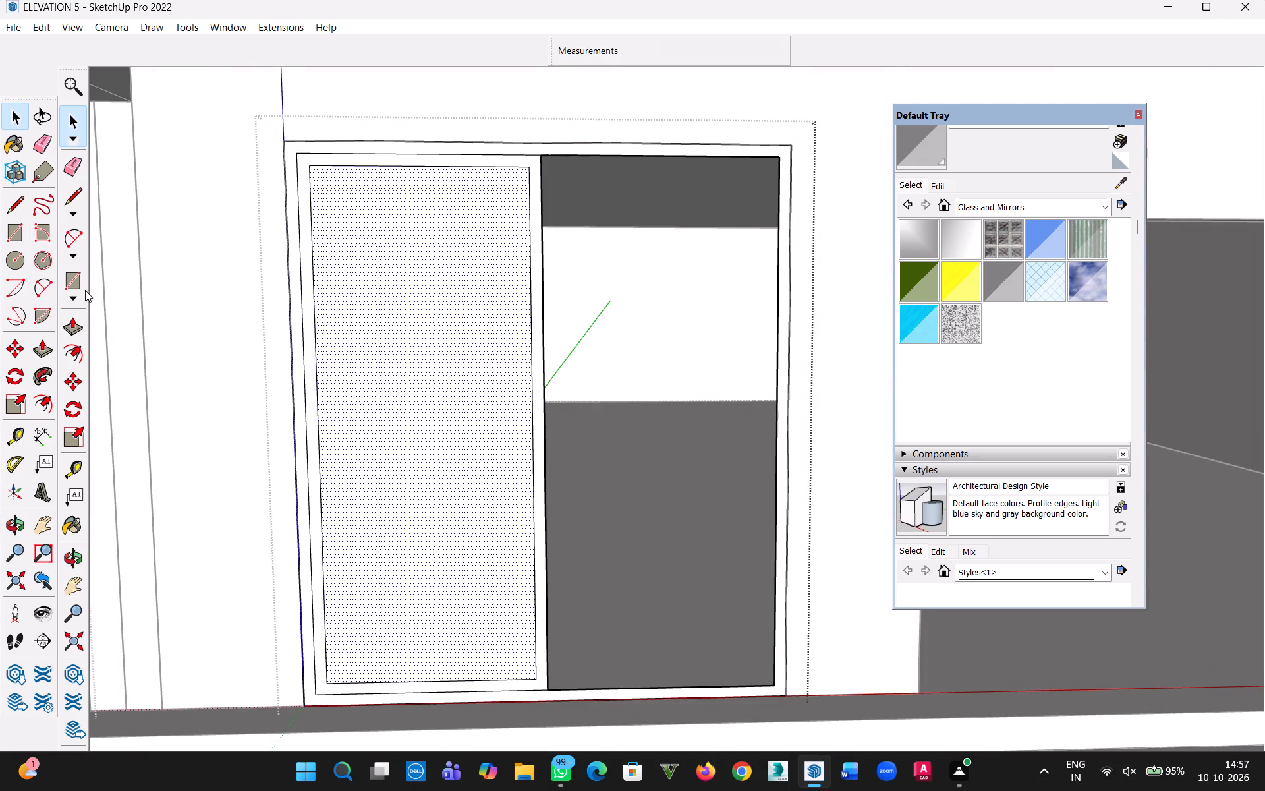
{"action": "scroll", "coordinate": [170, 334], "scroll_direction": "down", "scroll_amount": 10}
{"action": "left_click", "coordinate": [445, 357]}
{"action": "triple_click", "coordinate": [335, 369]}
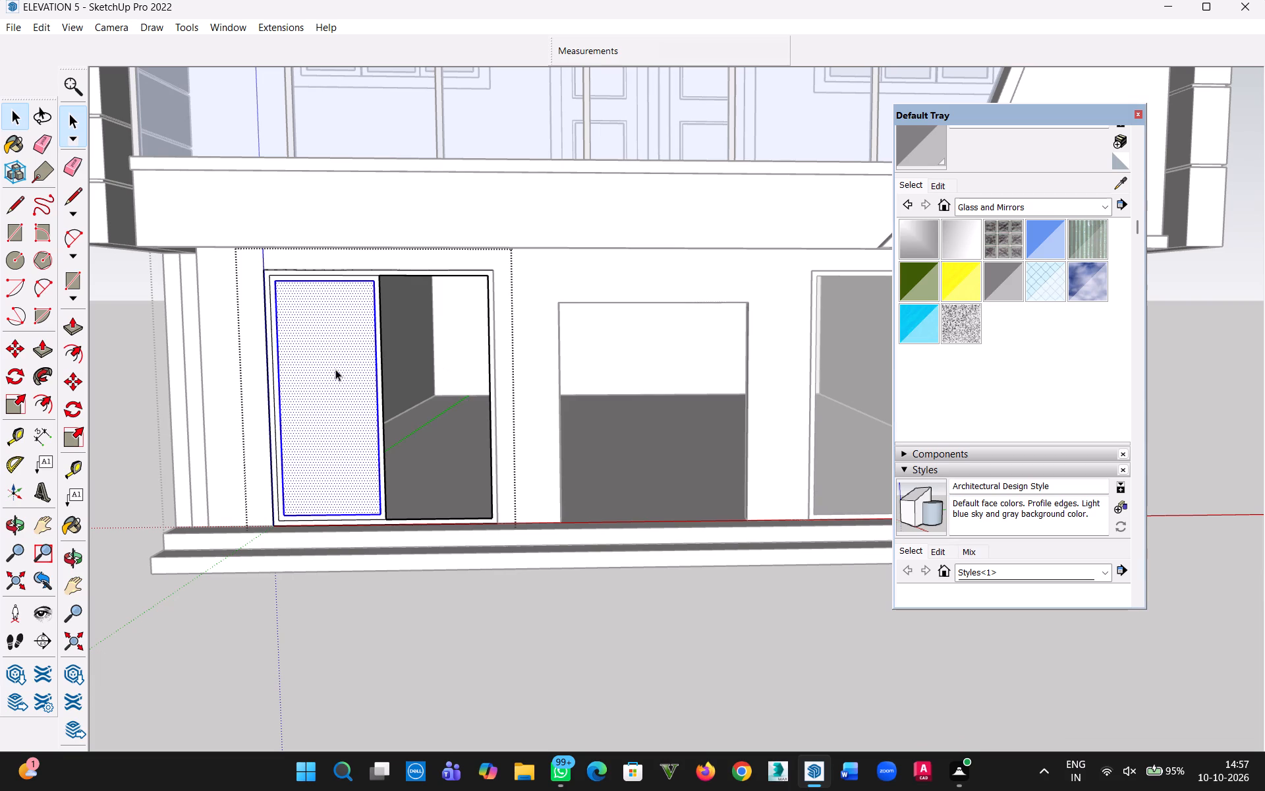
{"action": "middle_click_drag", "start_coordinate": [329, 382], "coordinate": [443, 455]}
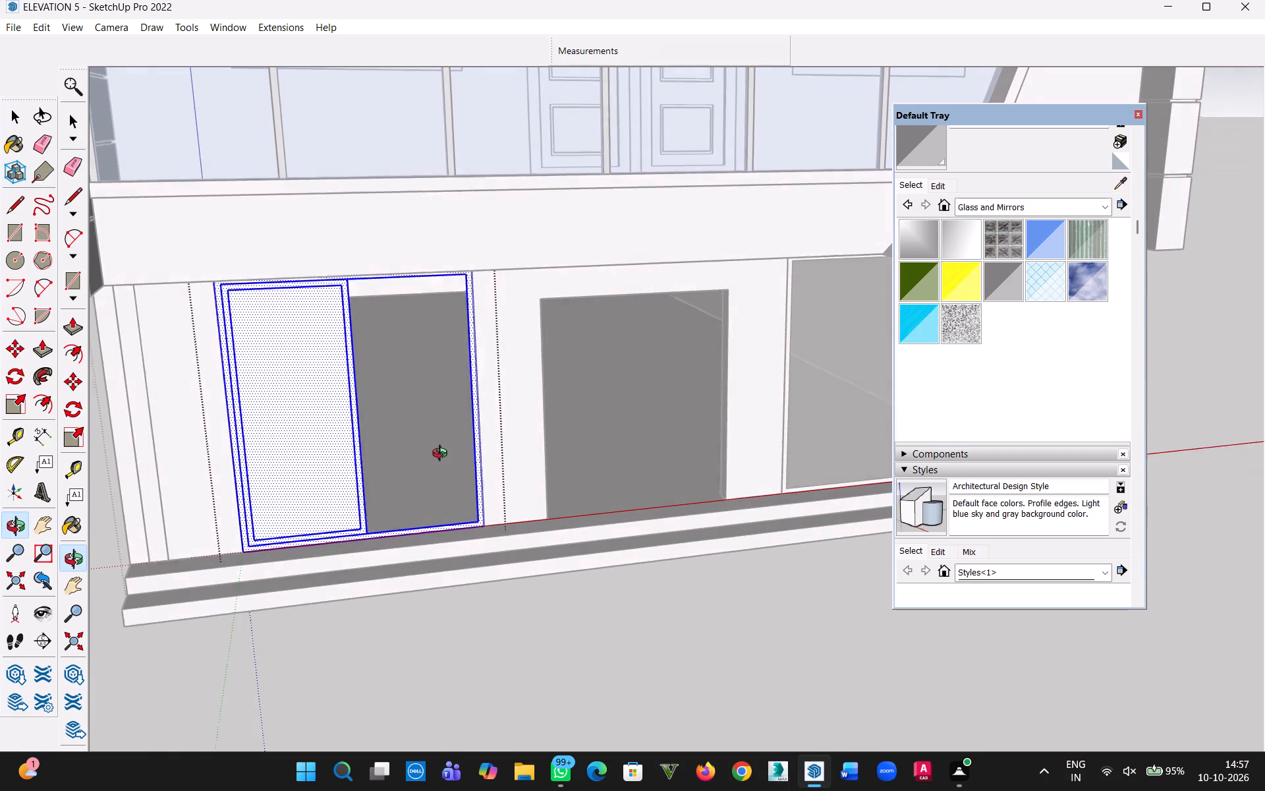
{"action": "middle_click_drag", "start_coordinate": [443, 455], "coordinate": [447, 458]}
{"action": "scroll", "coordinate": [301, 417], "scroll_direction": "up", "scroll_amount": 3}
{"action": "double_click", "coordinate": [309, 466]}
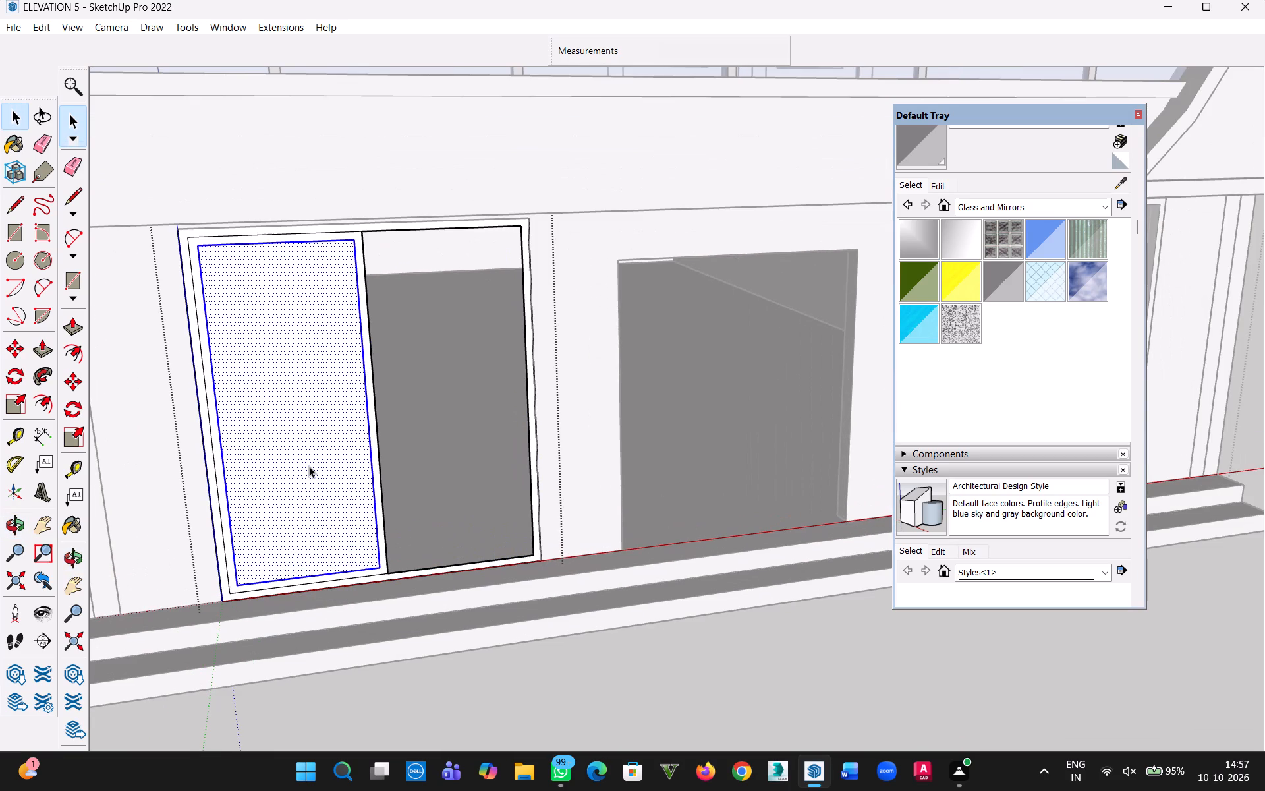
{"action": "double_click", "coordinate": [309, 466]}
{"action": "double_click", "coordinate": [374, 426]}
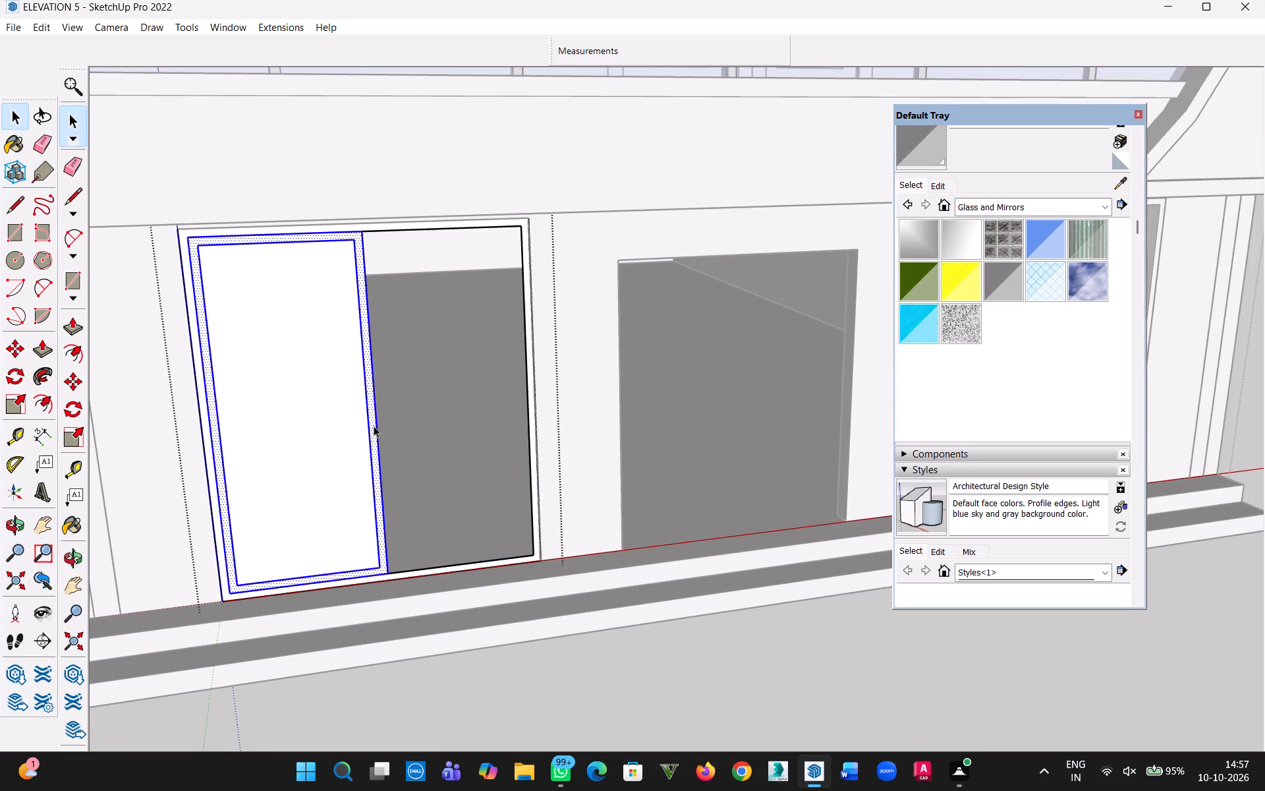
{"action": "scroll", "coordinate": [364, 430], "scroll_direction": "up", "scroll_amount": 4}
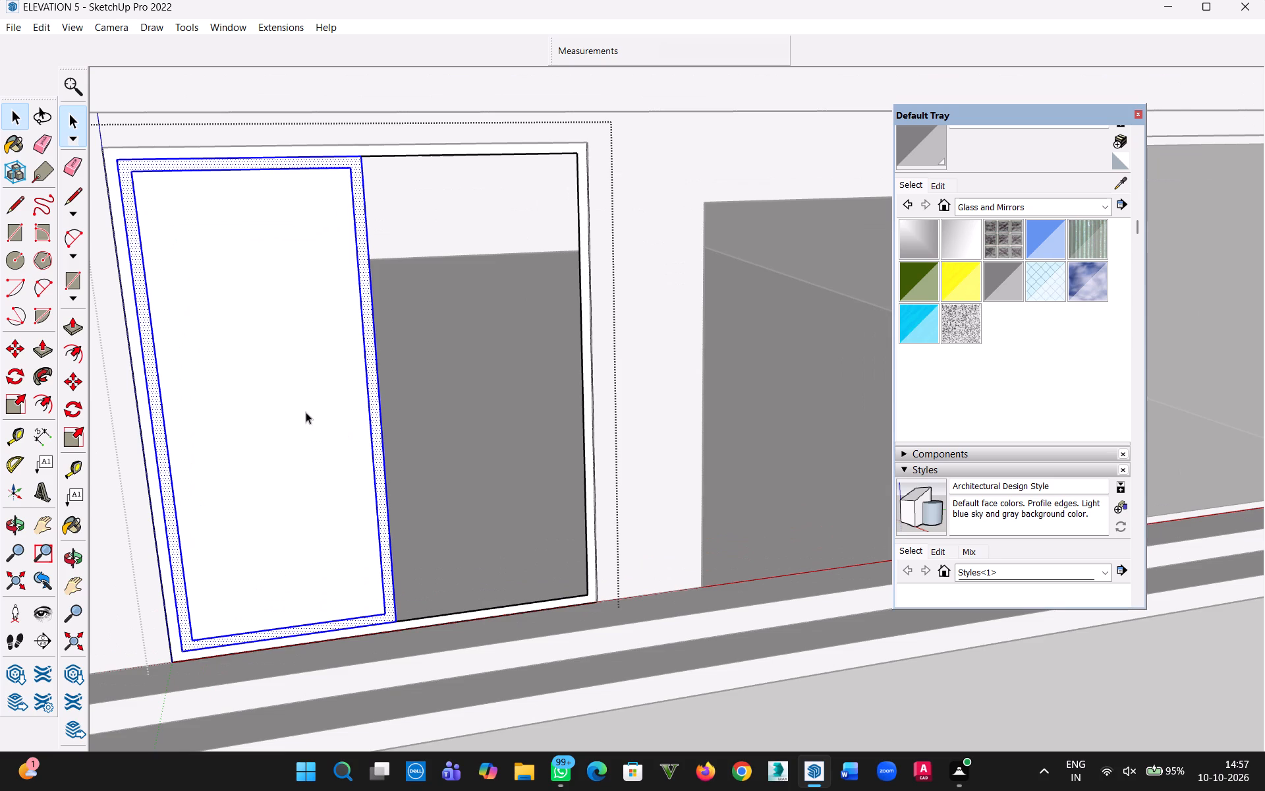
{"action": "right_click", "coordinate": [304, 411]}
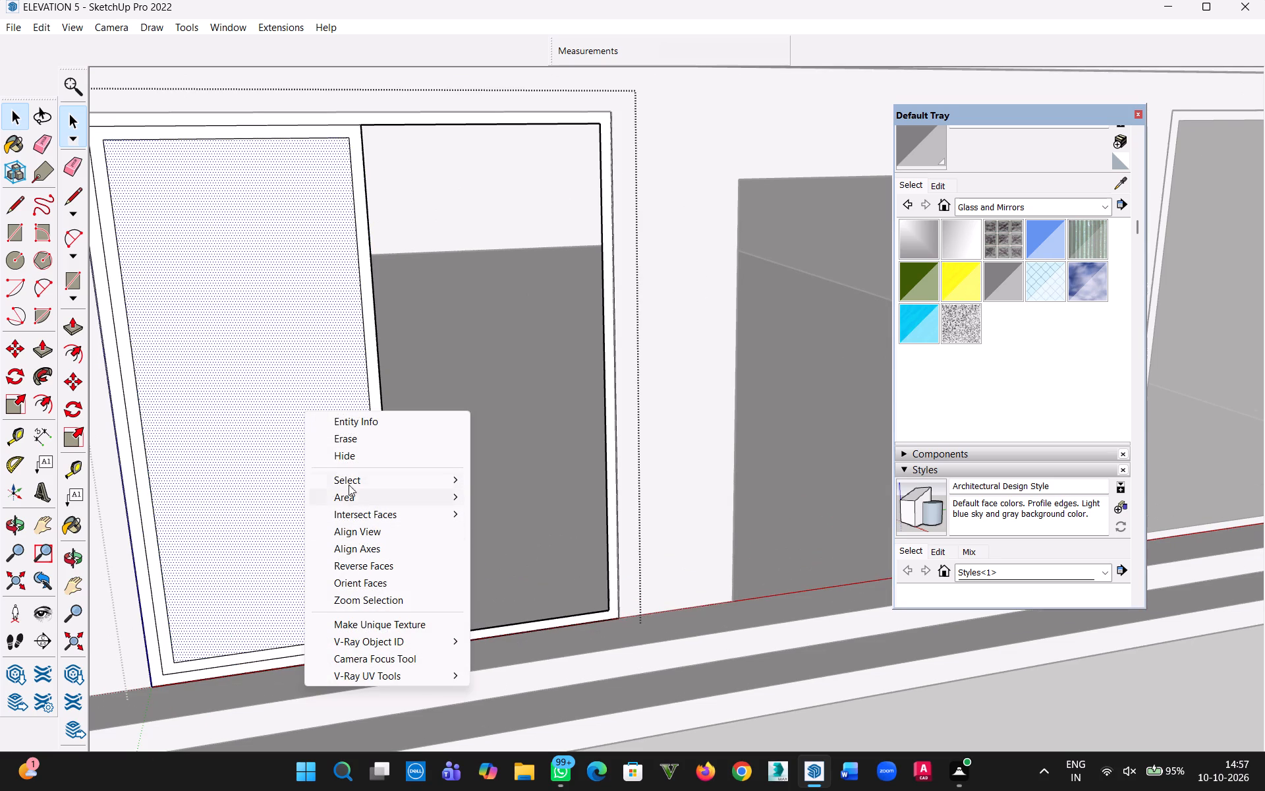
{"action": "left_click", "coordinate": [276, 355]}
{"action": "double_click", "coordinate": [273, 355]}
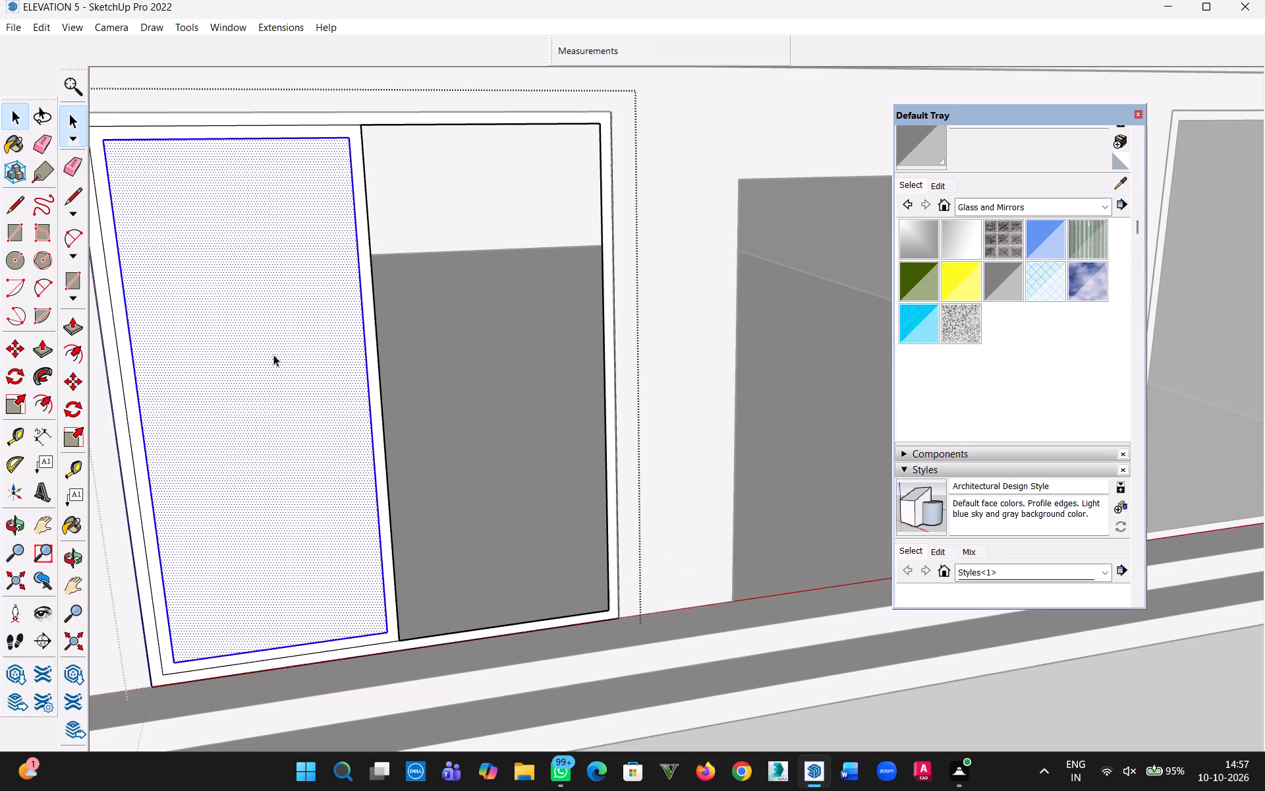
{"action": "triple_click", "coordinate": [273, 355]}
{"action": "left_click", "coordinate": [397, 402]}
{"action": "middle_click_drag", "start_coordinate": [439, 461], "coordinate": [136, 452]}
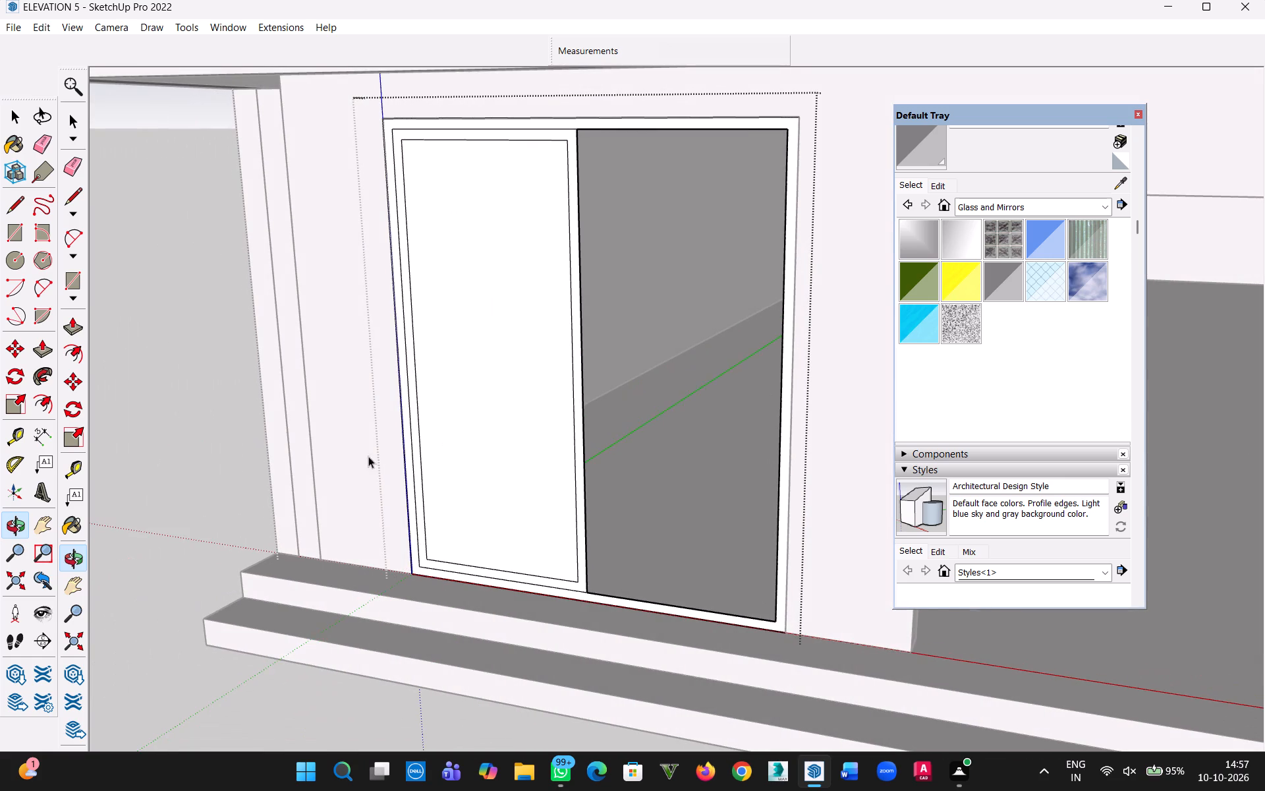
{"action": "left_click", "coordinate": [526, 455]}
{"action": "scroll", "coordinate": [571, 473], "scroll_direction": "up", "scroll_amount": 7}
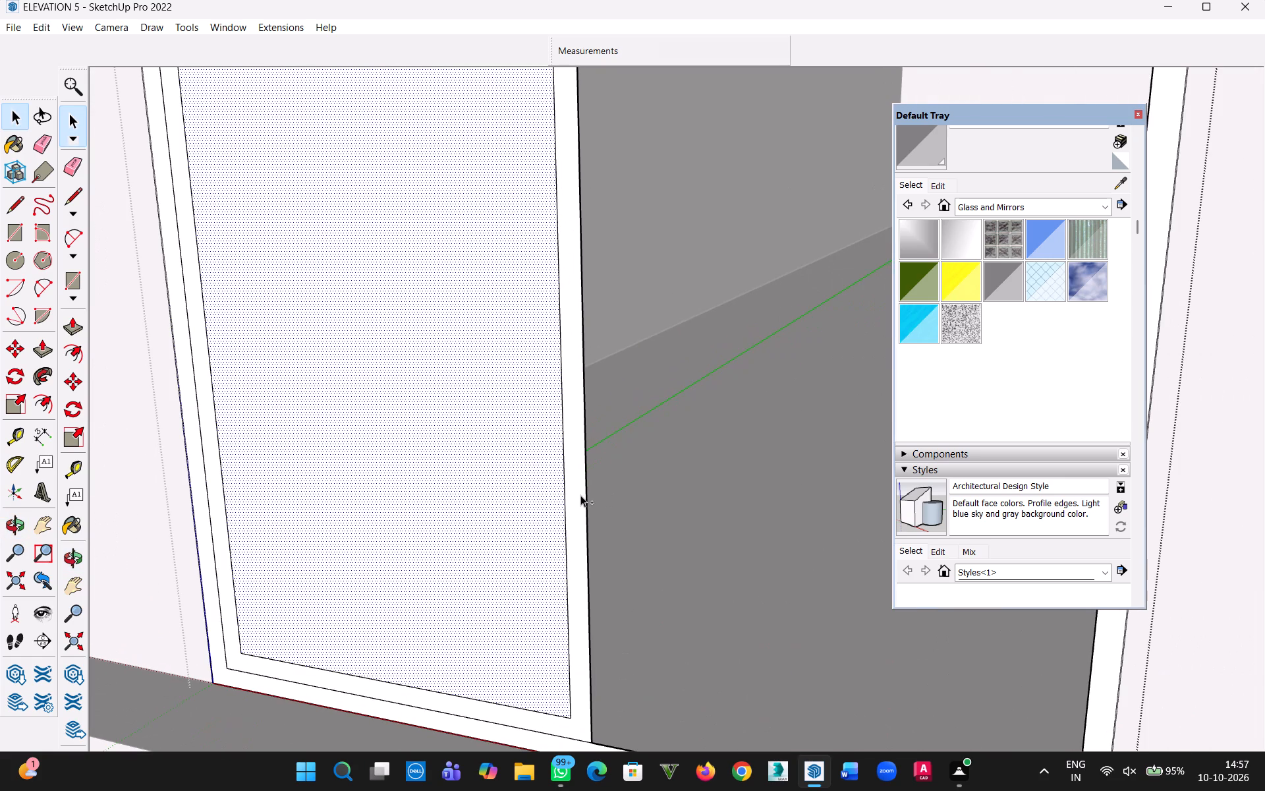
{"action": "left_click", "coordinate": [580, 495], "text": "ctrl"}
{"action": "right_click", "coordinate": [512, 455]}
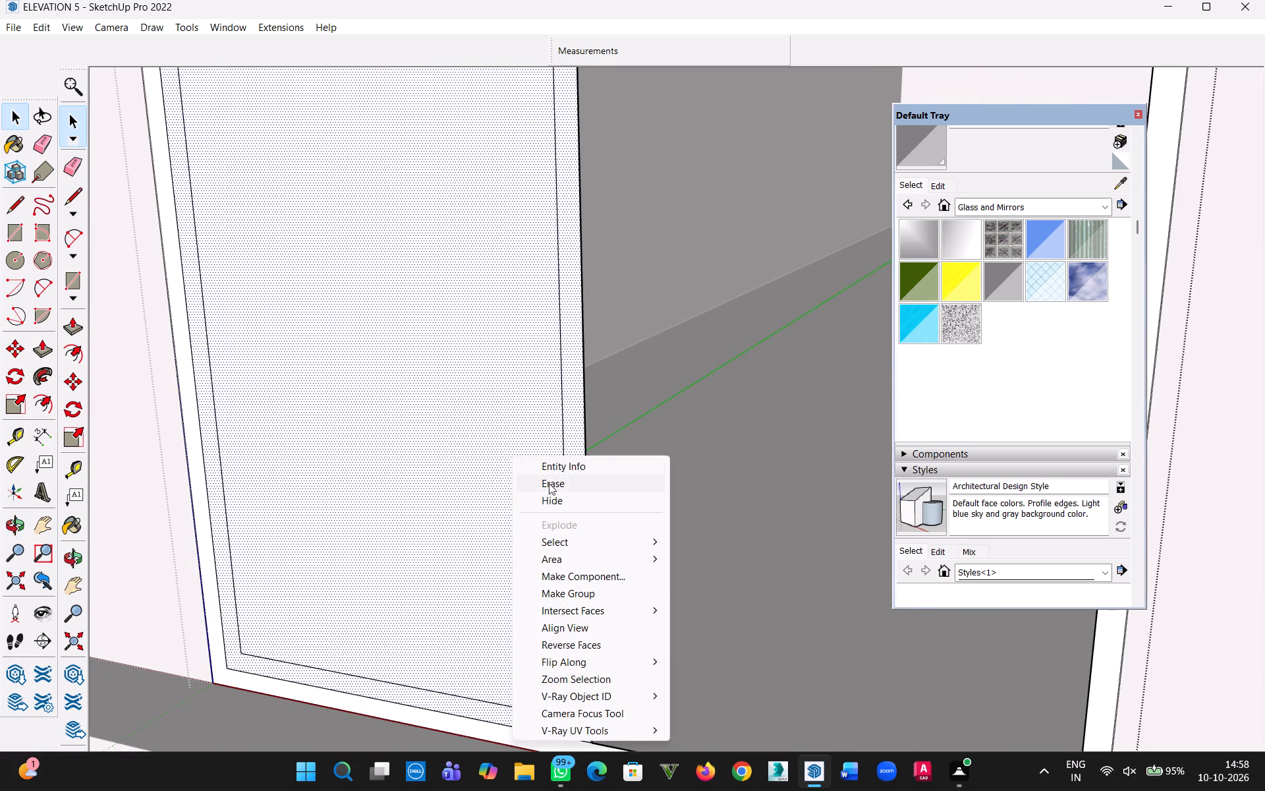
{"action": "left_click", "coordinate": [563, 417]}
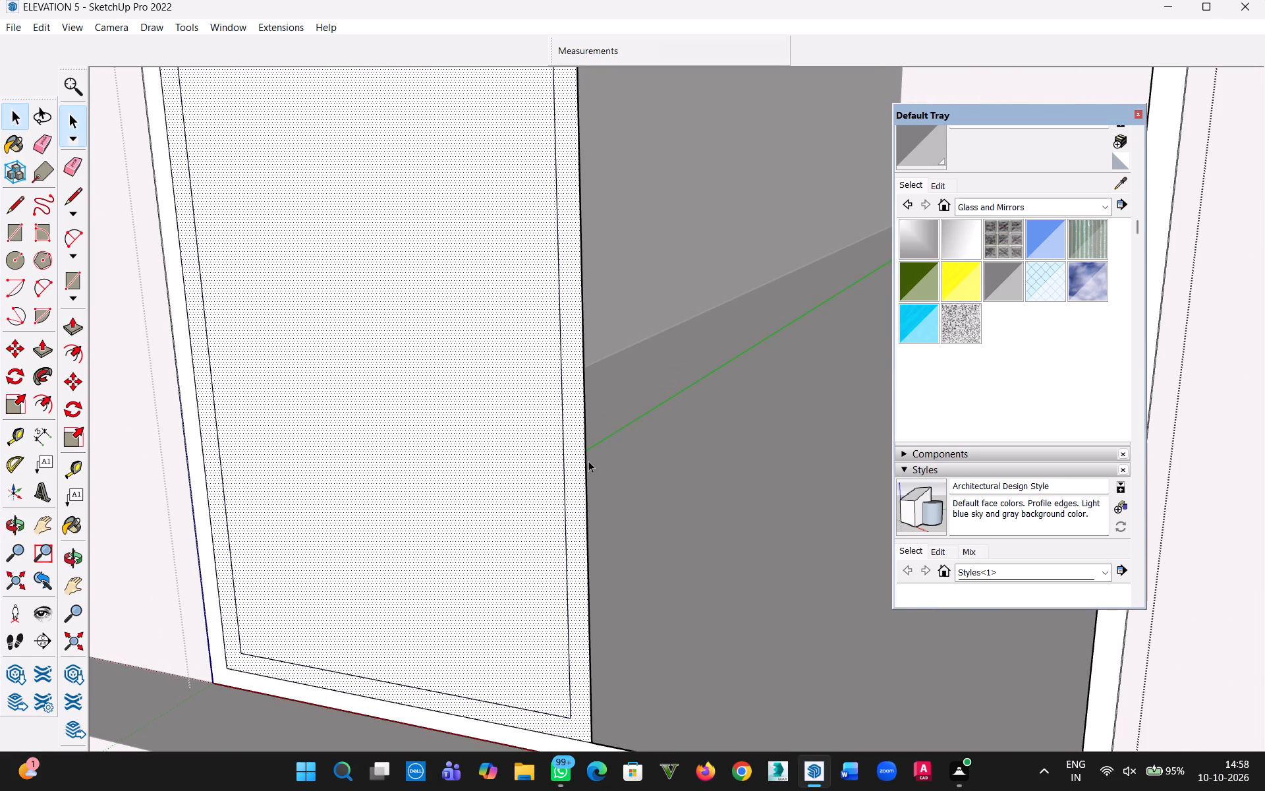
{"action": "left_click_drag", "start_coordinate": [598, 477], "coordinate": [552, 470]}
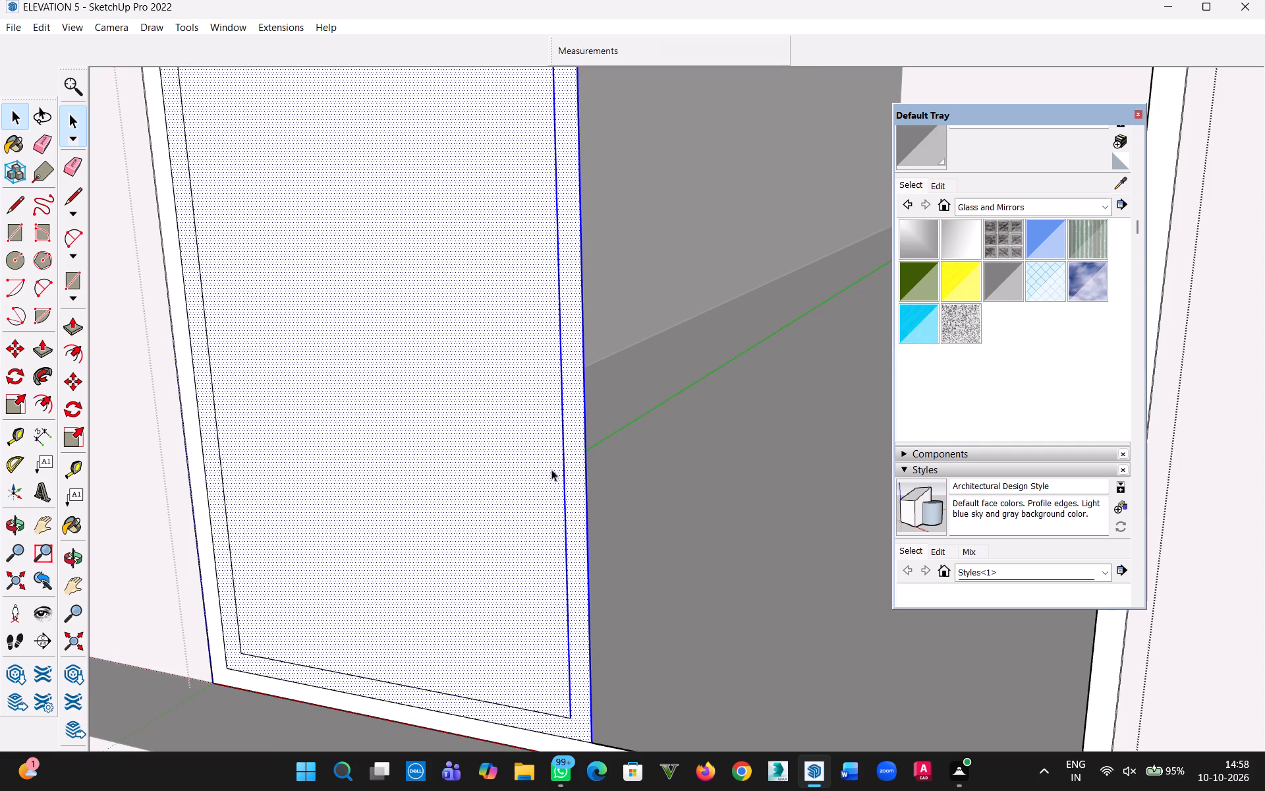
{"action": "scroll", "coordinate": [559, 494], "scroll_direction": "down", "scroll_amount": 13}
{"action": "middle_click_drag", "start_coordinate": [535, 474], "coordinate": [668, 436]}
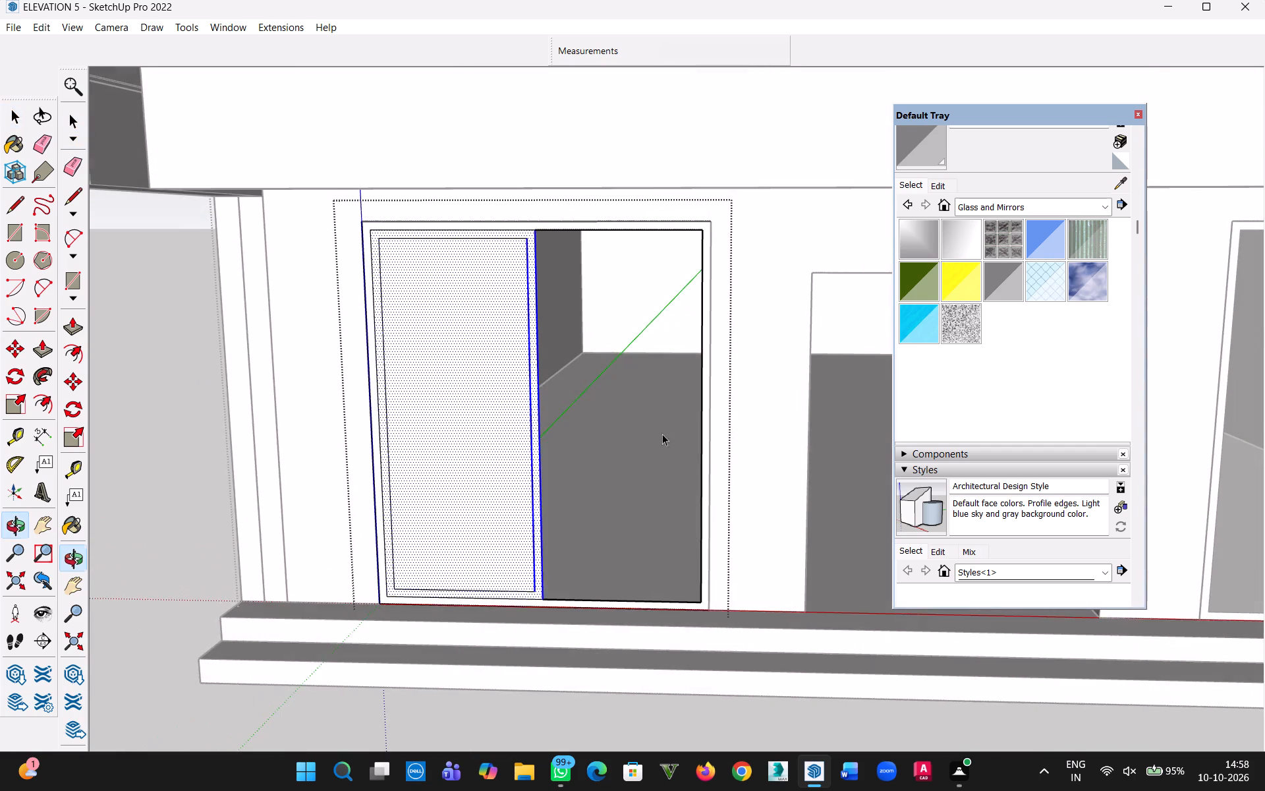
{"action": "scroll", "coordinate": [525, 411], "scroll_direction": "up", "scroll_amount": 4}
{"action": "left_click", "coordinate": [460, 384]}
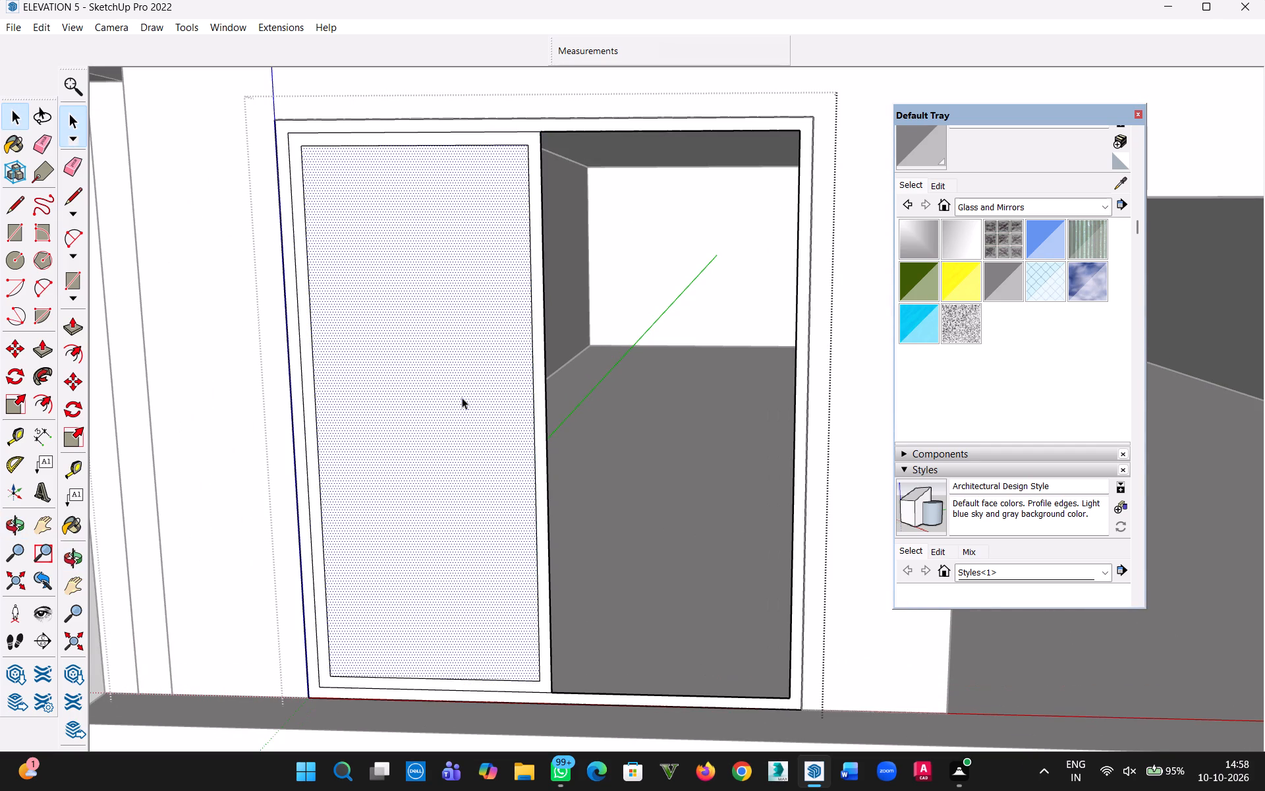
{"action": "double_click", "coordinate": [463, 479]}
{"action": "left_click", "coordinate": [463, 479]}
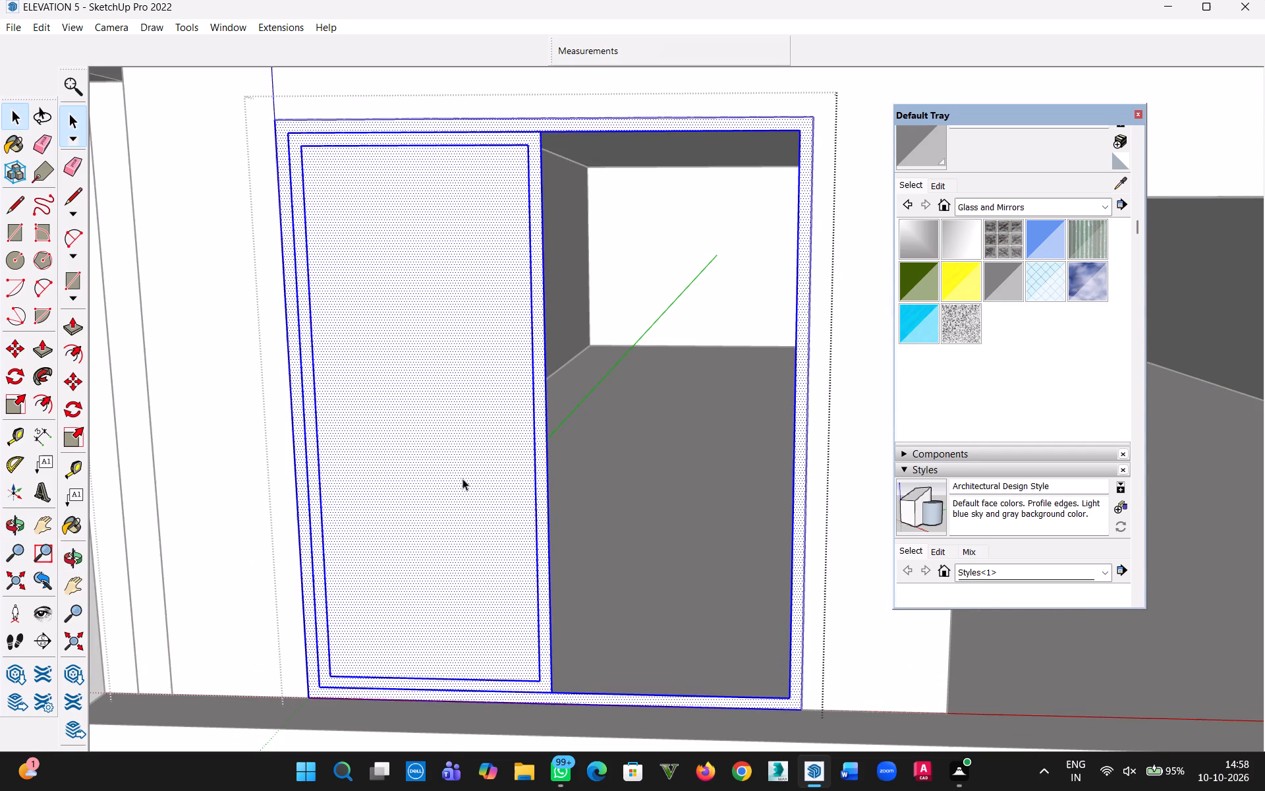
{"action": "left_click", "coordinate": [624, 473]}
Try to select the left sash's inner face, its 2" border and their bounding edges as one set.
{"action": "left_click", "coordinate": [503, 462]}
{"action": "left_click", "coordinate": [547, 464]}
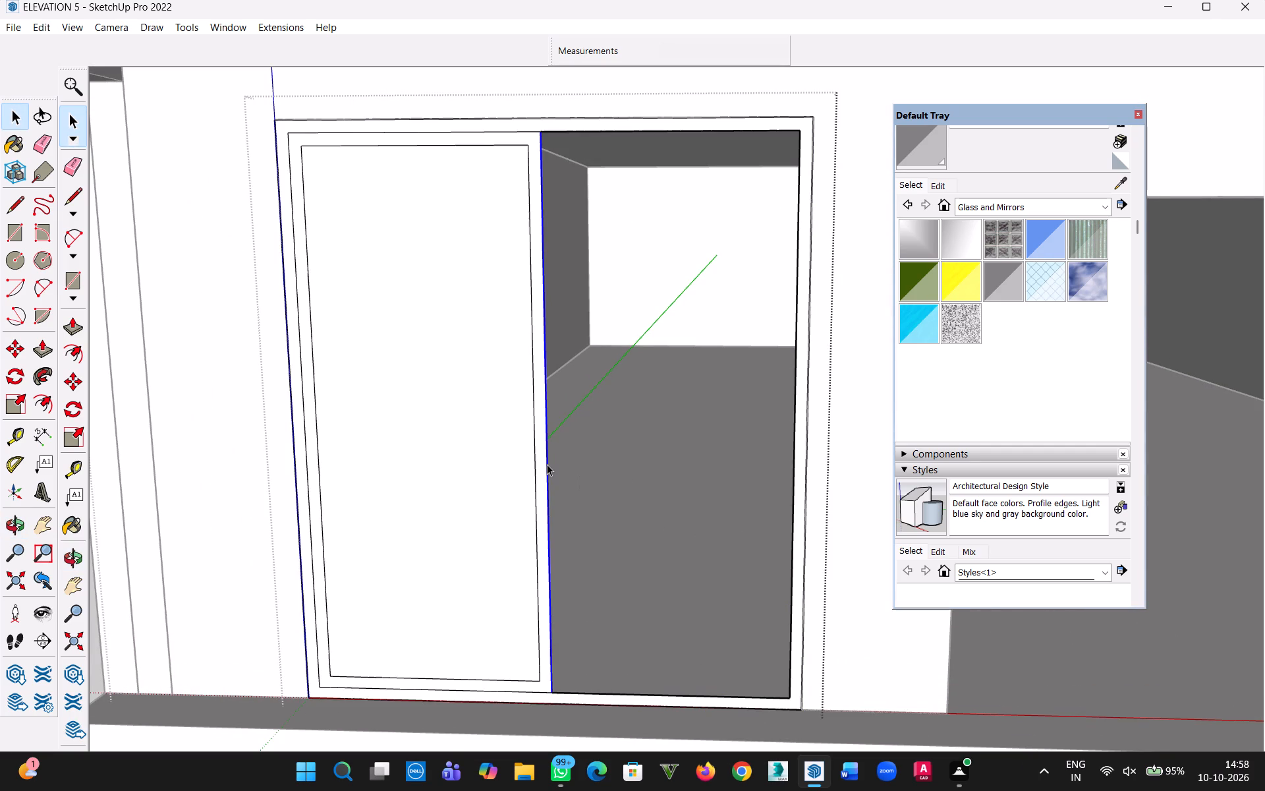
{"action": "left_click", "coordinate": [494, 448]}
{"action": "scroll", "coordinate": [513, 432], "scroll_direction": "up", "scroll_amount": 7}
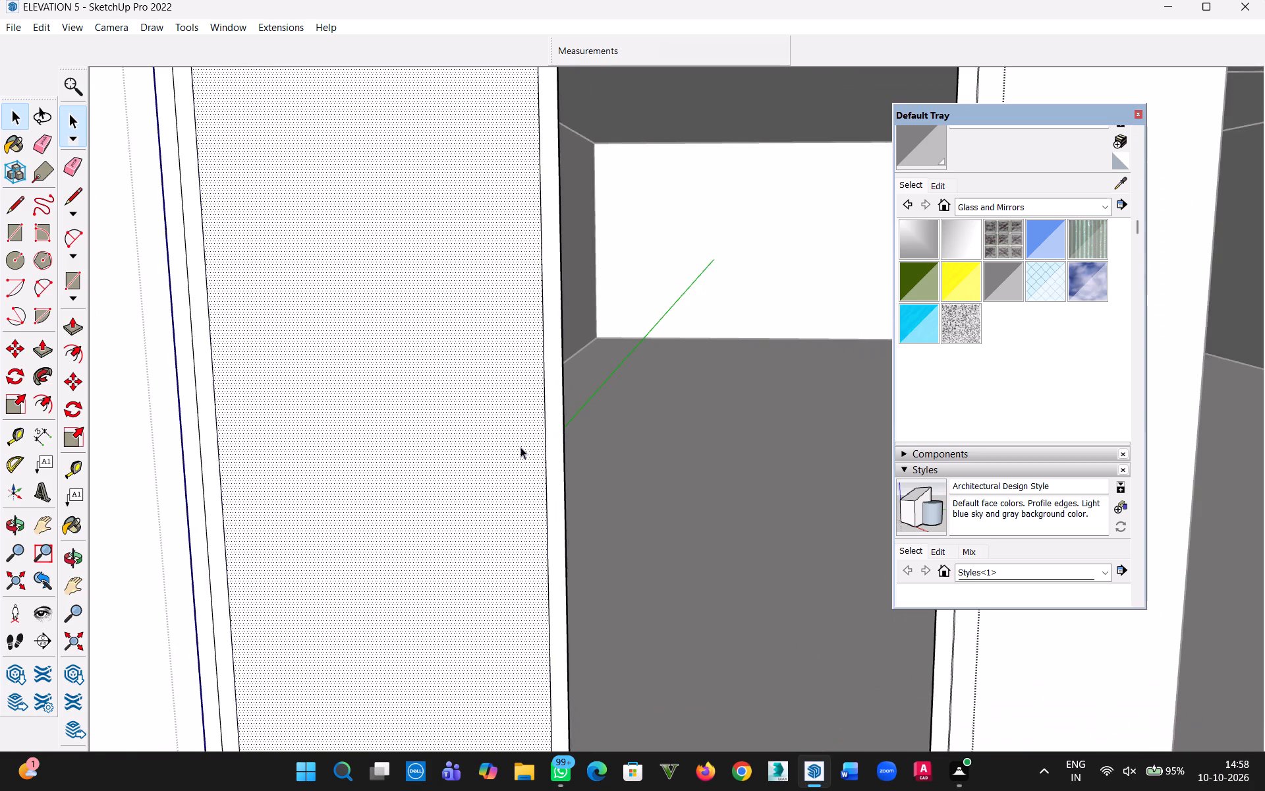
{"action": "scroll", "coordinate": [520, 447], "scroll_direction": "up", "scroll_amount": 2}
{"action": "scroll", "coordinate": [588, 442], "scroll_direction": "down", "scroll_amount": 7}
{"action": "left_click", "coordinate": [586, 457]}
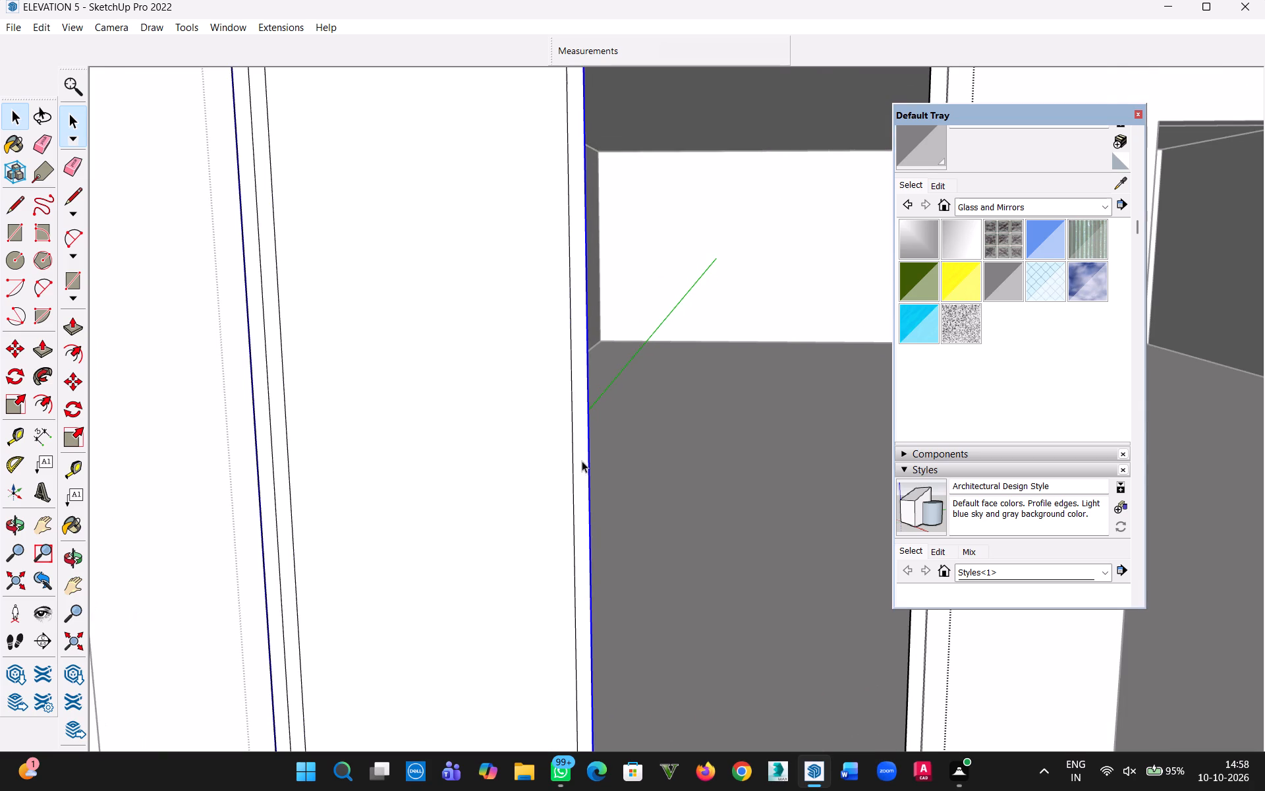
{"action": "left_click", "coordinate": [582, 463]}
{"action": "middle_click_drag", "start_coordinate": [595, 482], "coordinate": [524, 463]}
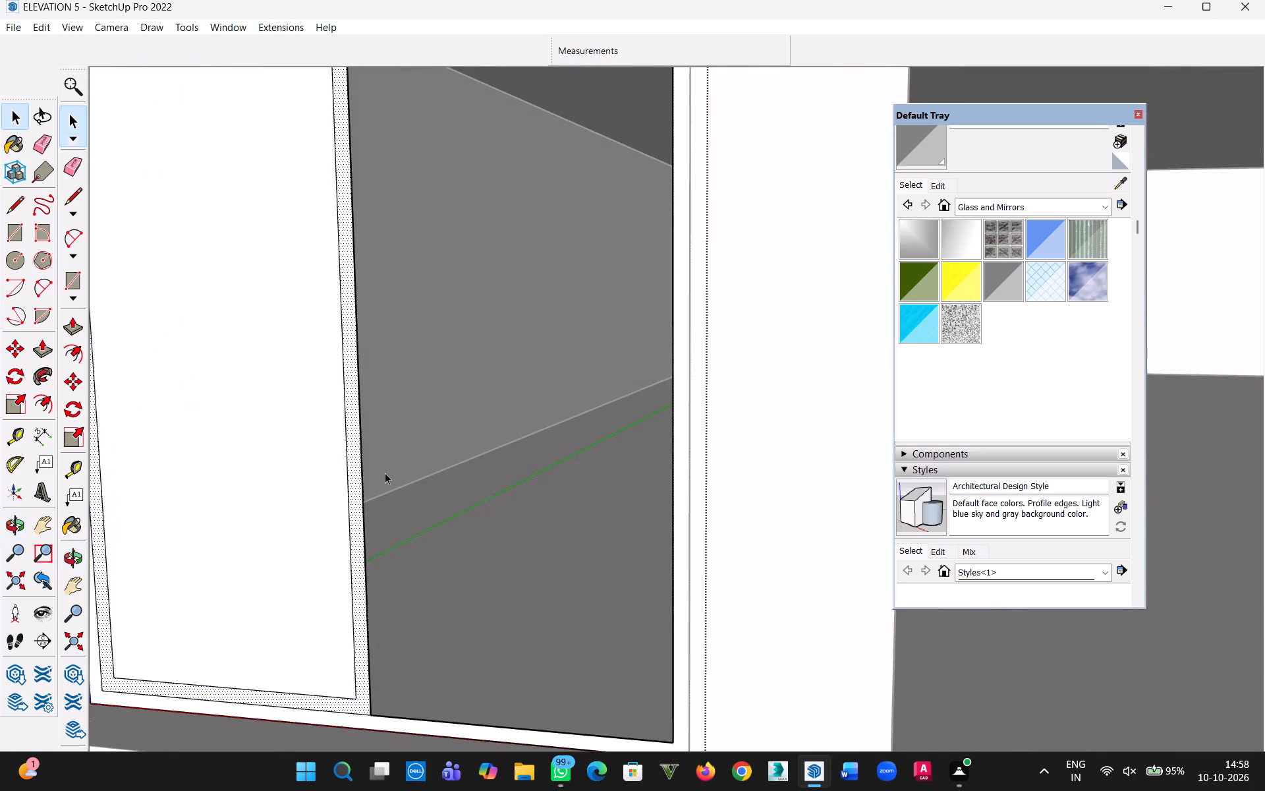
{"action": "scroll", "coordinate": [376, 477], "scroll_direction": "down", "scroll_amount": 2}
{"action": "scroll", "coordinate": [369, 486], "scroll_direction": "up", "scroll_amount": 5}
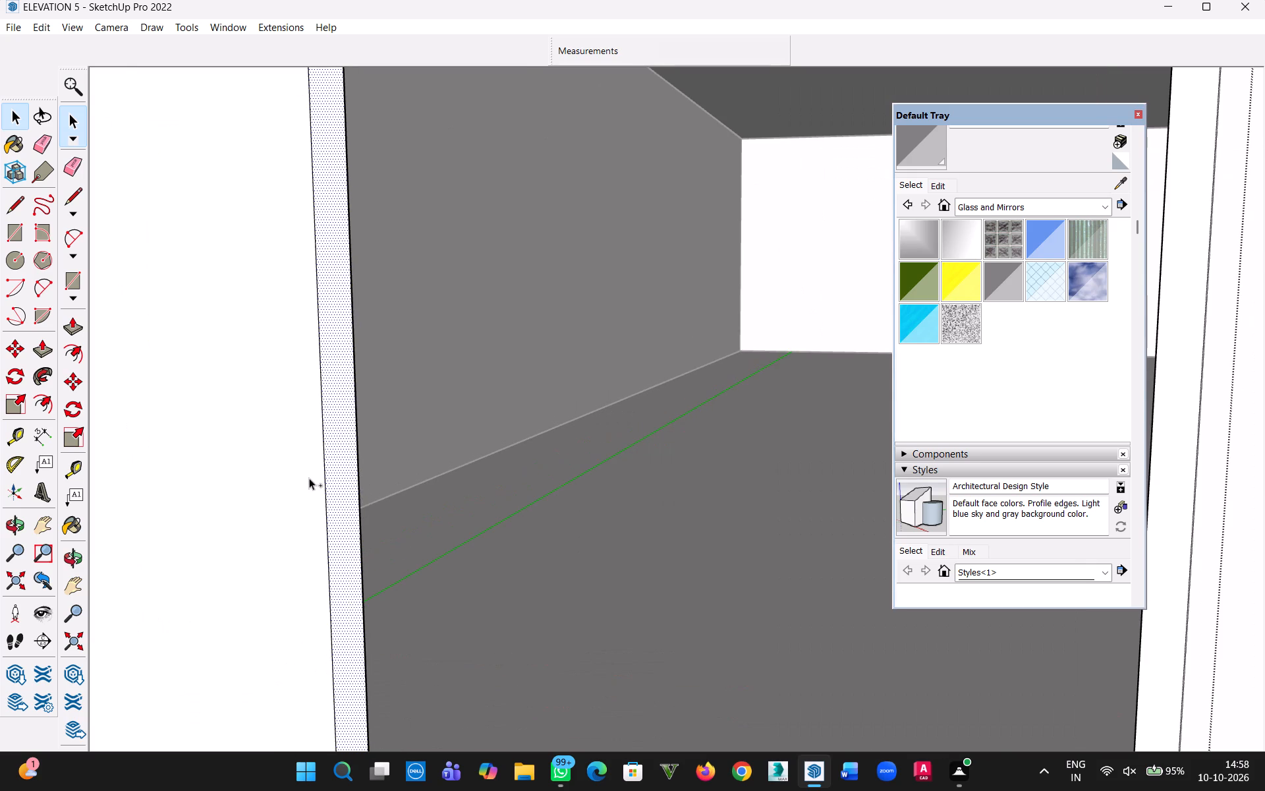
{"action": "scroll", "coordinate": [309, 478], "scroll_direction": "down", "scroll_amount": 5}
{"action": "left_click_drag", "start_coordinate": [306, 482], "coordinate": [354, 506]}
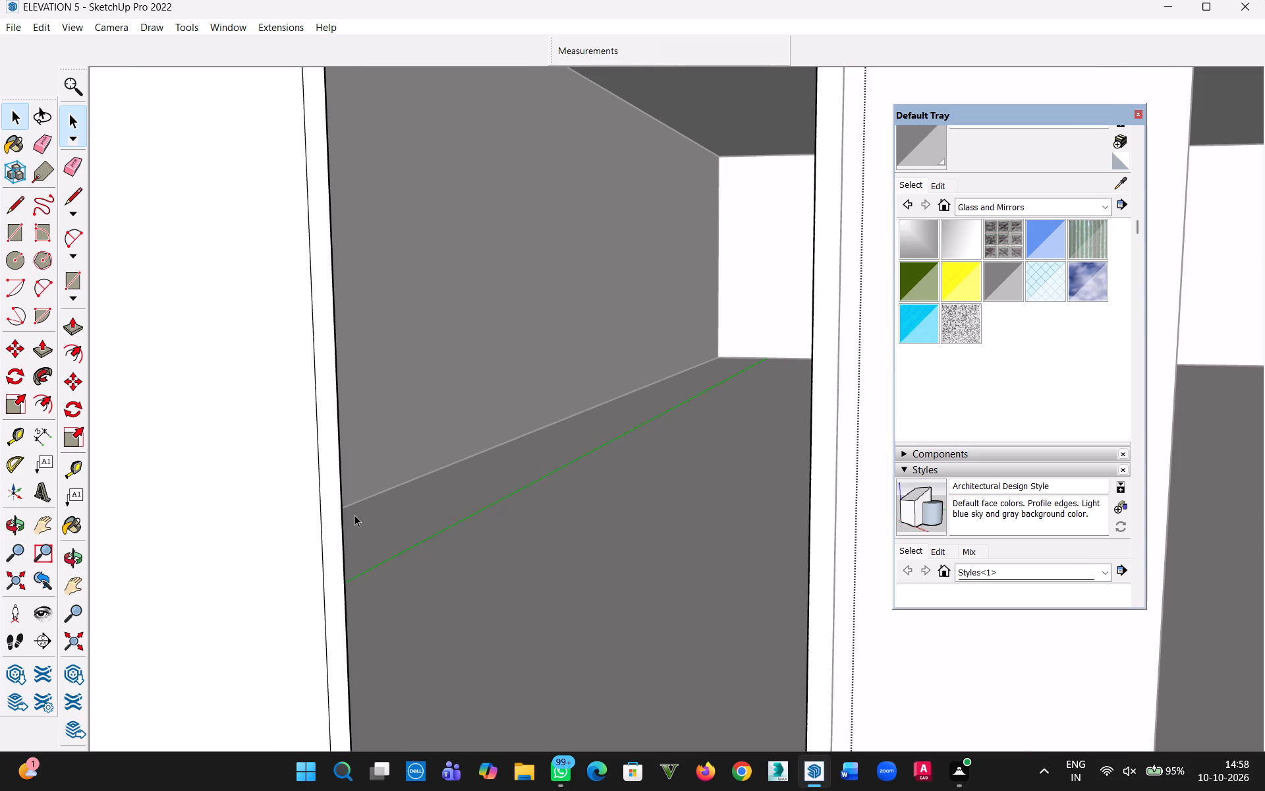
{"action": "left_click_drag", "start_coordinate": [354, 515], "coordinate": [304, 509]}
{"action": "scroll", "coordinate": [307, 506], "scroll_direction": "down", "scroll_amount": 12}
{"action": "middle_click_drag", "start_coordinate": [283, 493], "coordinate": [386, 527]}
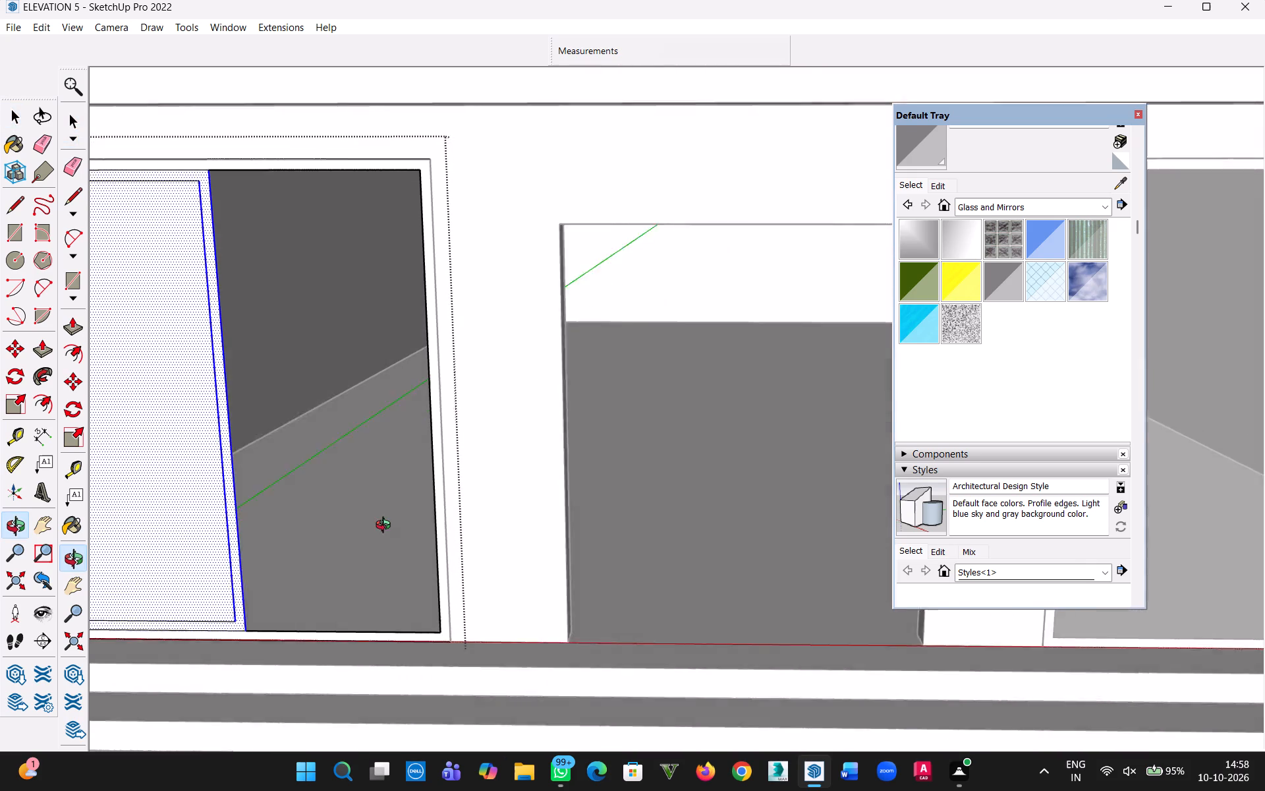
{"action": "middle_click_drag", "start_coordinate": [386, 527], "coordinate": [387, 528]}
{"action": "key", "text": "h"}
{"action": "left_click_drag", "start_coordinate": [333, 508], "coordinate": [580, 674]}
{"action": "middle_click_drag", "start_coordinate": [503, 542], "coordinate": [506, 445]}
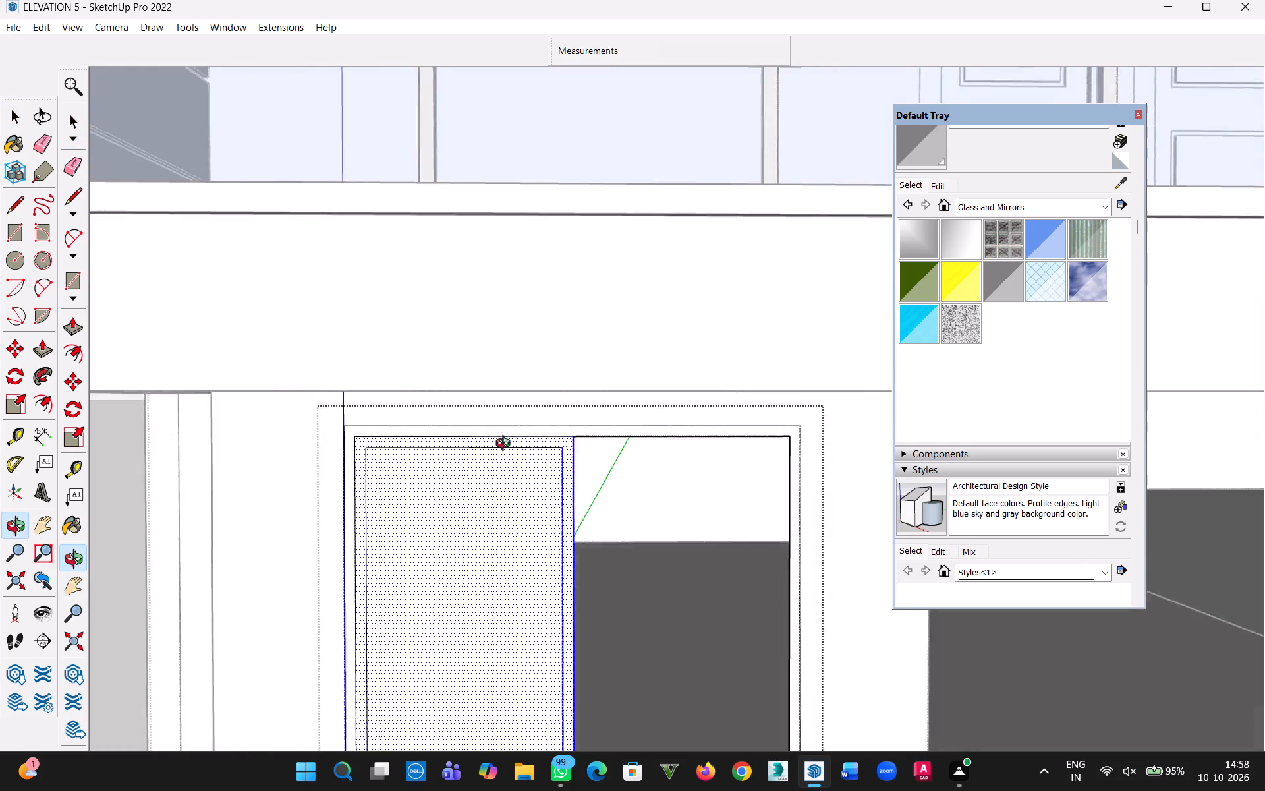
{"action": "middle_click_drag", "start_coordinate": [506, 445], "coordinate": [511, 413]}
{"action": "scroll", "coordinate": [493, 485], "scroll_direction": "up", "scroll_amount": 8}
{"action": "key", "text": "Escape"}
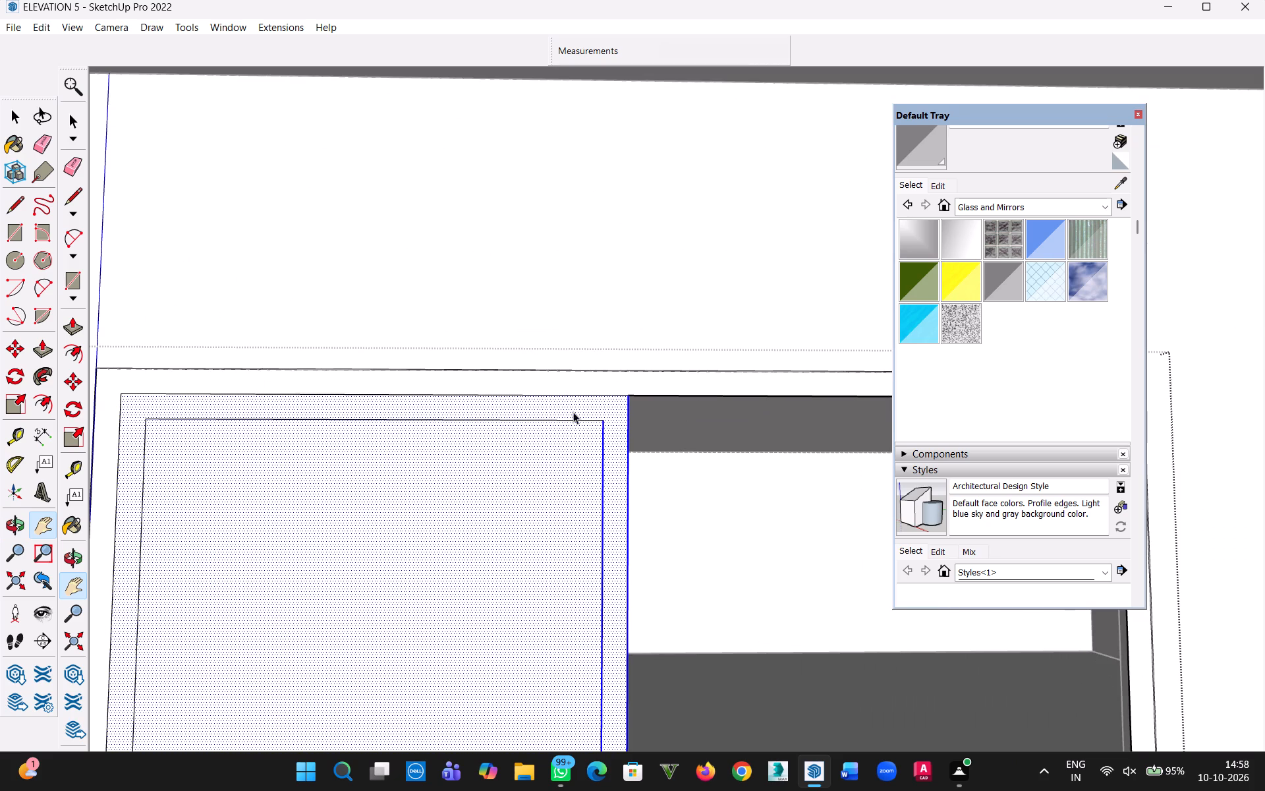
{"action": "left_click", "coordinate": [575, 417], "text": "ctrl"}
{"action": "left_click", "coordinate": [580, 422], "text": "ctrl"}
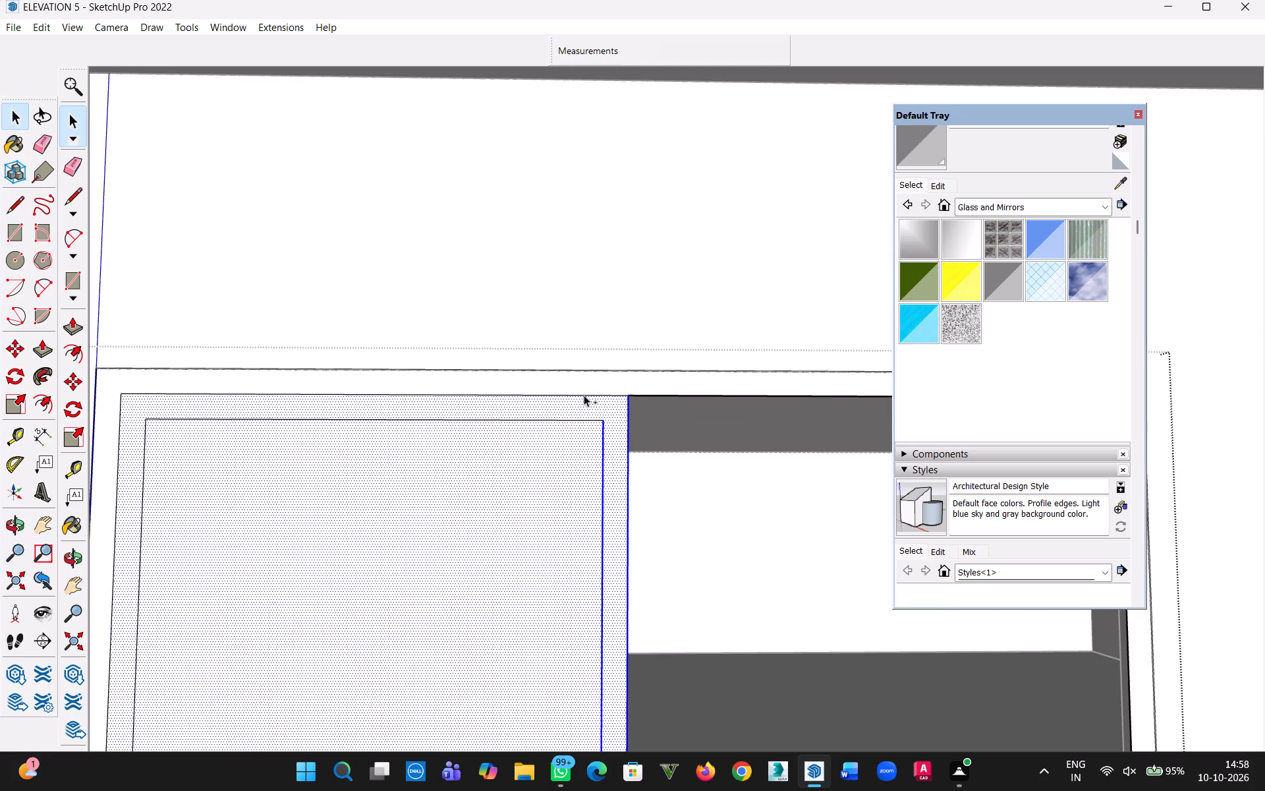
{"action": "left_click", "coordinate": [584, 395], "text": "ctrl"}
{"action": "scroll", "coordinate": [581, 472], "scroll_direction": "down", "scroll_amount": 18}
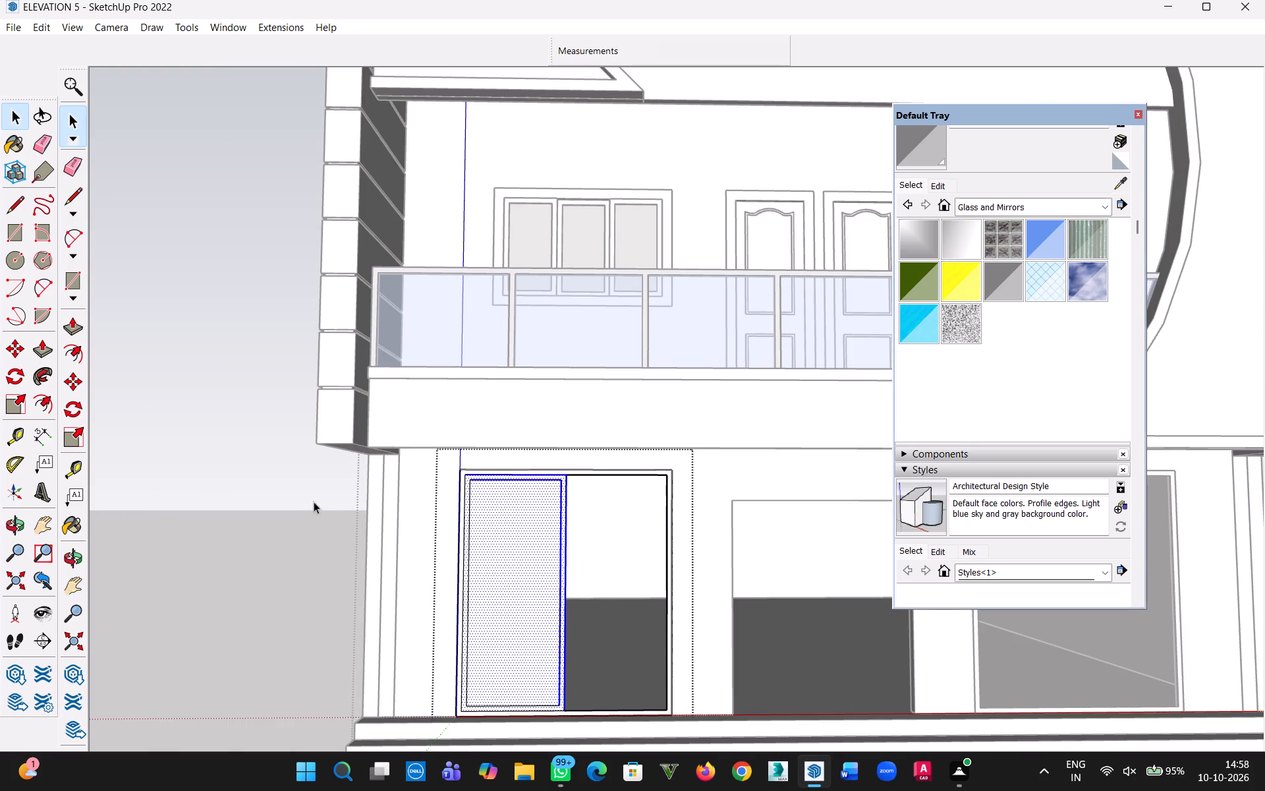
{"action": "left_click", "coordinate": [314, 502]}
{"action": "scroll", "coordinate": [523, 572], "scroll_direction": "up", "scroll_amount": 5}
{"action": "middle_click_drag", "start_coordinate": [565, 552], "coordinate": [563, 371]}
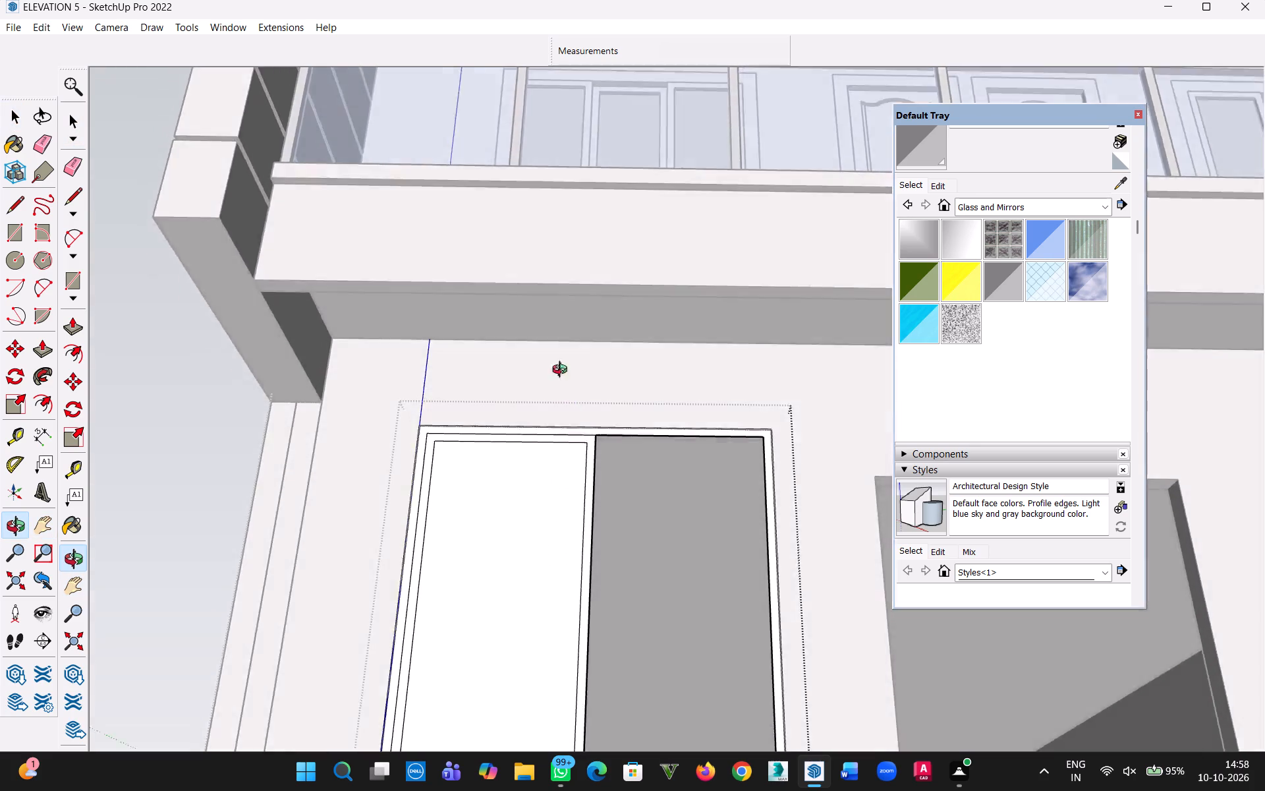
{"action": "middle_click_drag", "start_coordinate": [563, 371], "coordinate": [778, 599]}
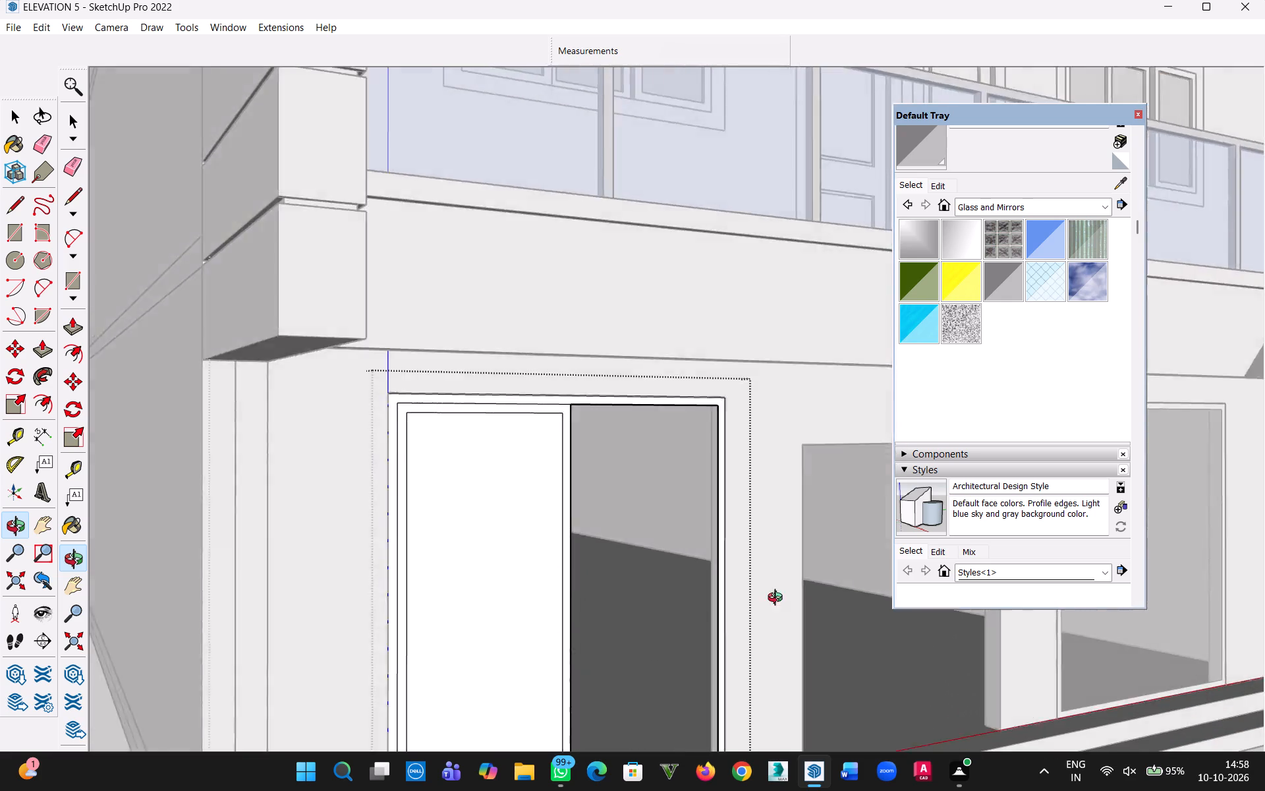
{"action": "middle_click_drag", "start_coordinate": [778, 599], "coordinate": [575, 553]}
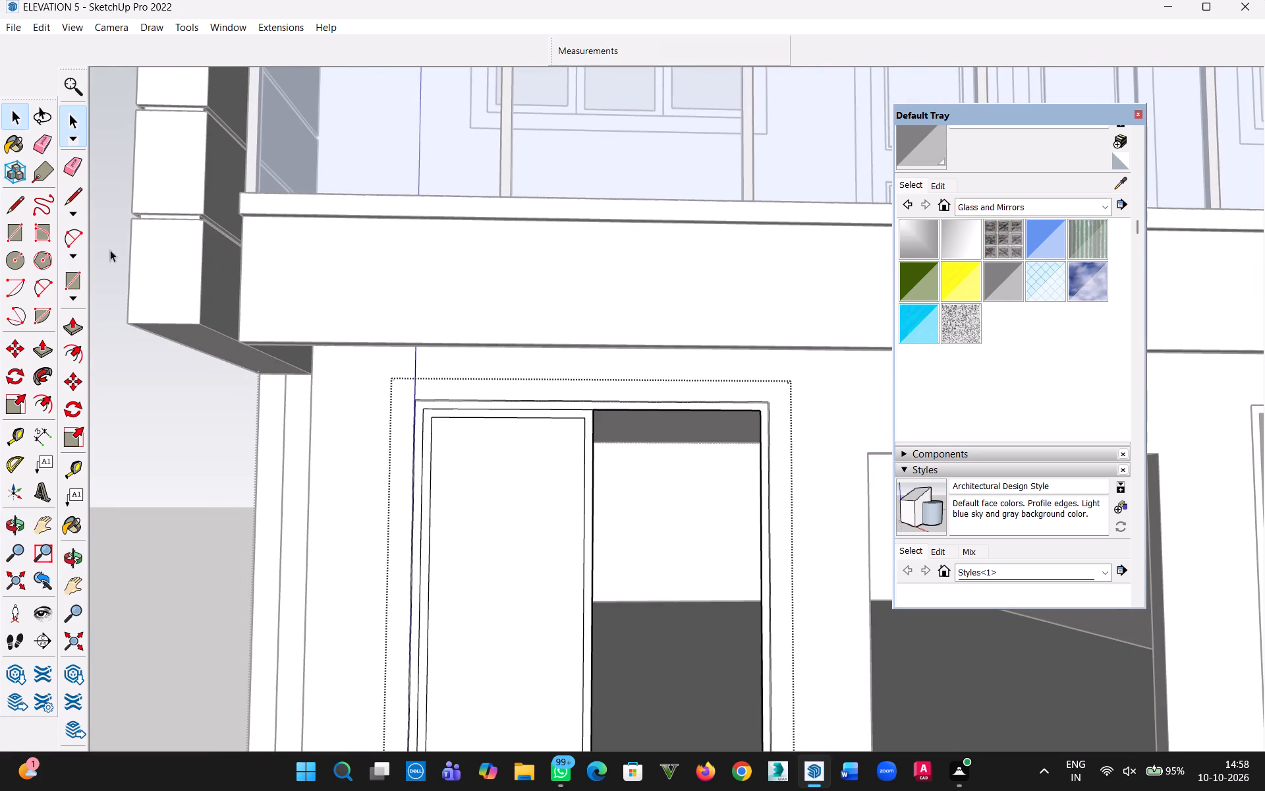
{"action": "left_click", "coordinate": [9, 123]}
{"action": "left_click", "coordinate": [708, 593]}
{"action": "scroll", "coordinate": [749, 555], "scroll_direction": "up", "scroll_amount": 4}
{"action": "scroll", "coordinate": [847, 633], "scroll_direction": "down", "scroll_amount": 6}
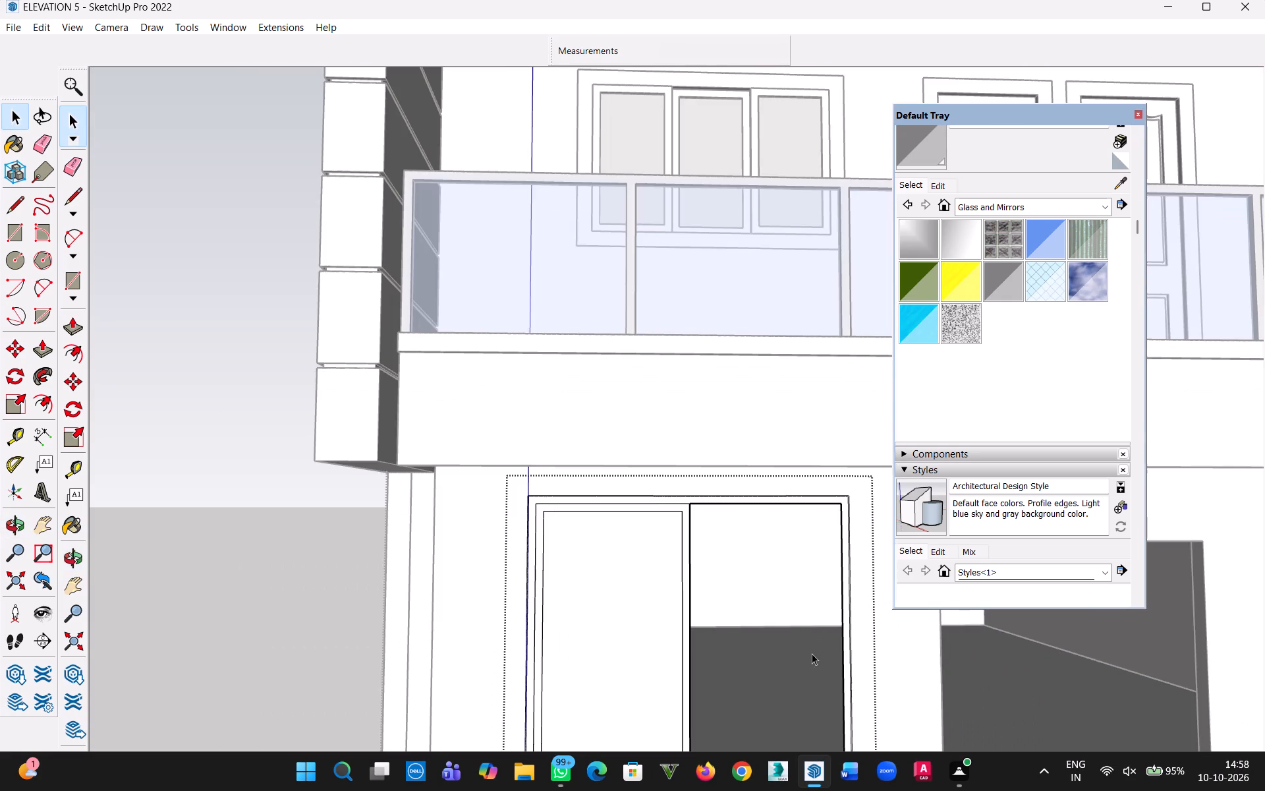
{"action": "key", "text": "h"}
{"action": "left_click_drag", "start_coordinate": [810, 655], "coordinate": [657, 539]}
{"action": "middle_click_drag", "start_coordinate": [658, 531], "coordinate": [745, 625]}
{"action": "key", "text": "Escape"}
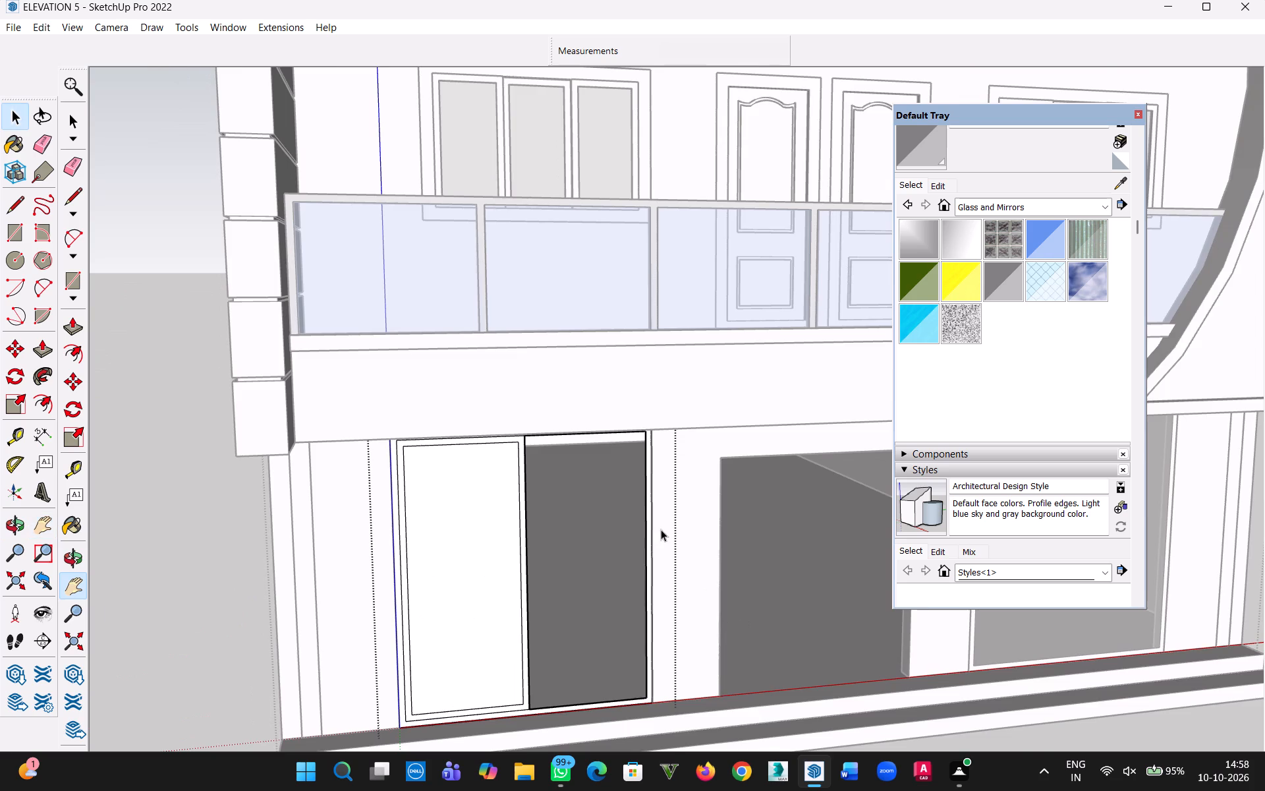
Push/Pull the left opening's outer frame border outward by 4".
{"action": "scroll", "coordinate": [658, 530], "scroll_direction": "up", "scroll_amount": 7}
{"action": "key", "text": "p"}
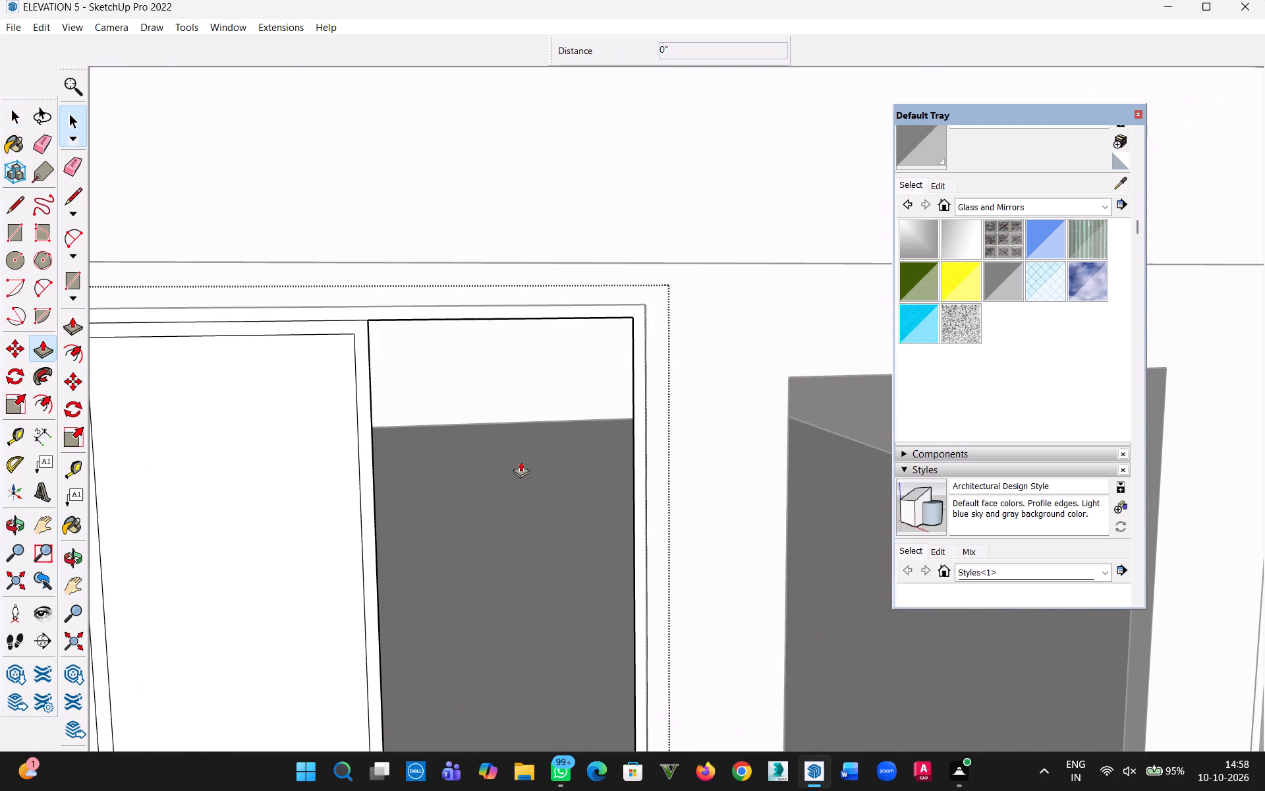
{"action": "left_click", "coordinate": [9, 121]}
{"action": "left_click", "coordinate": [623, 461]}
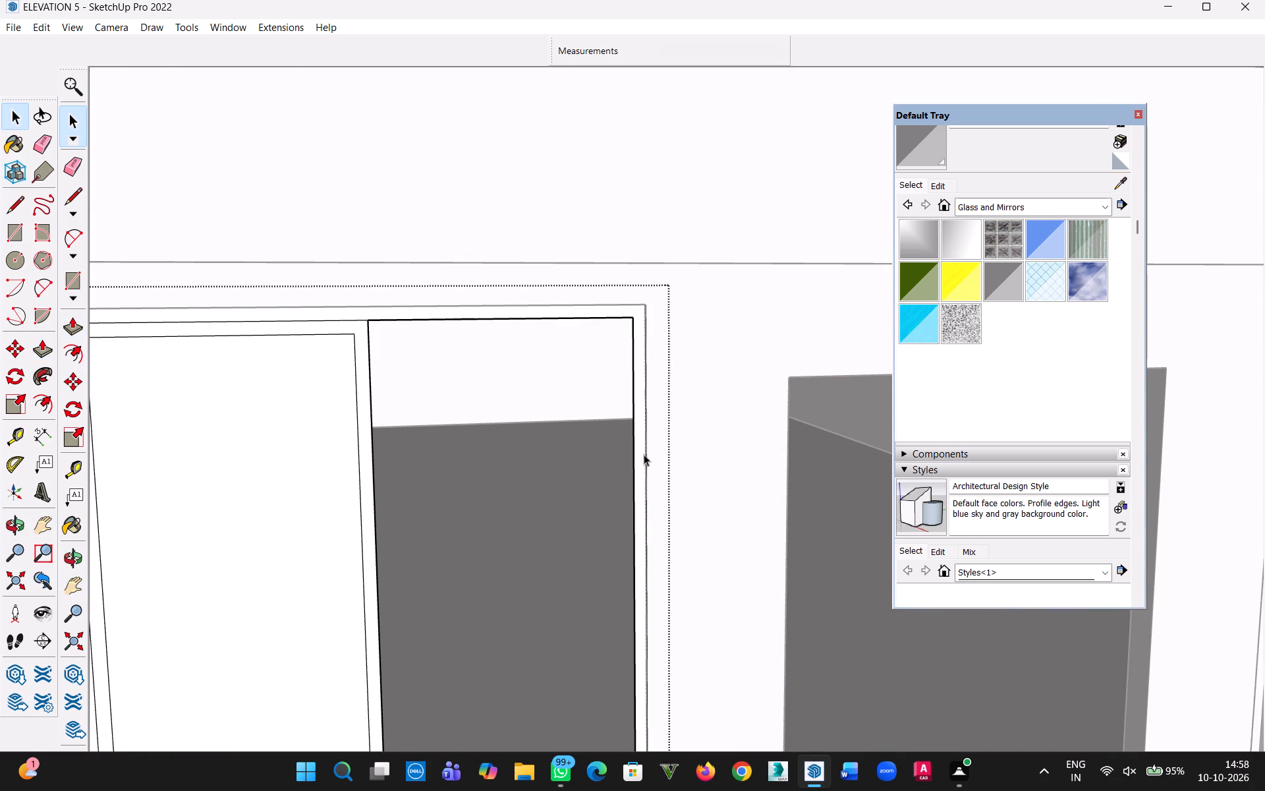
{"action": "double_click", "coordinate": [639, 455]}
{"action": "triple_click", "coordinate": [640, 461]}
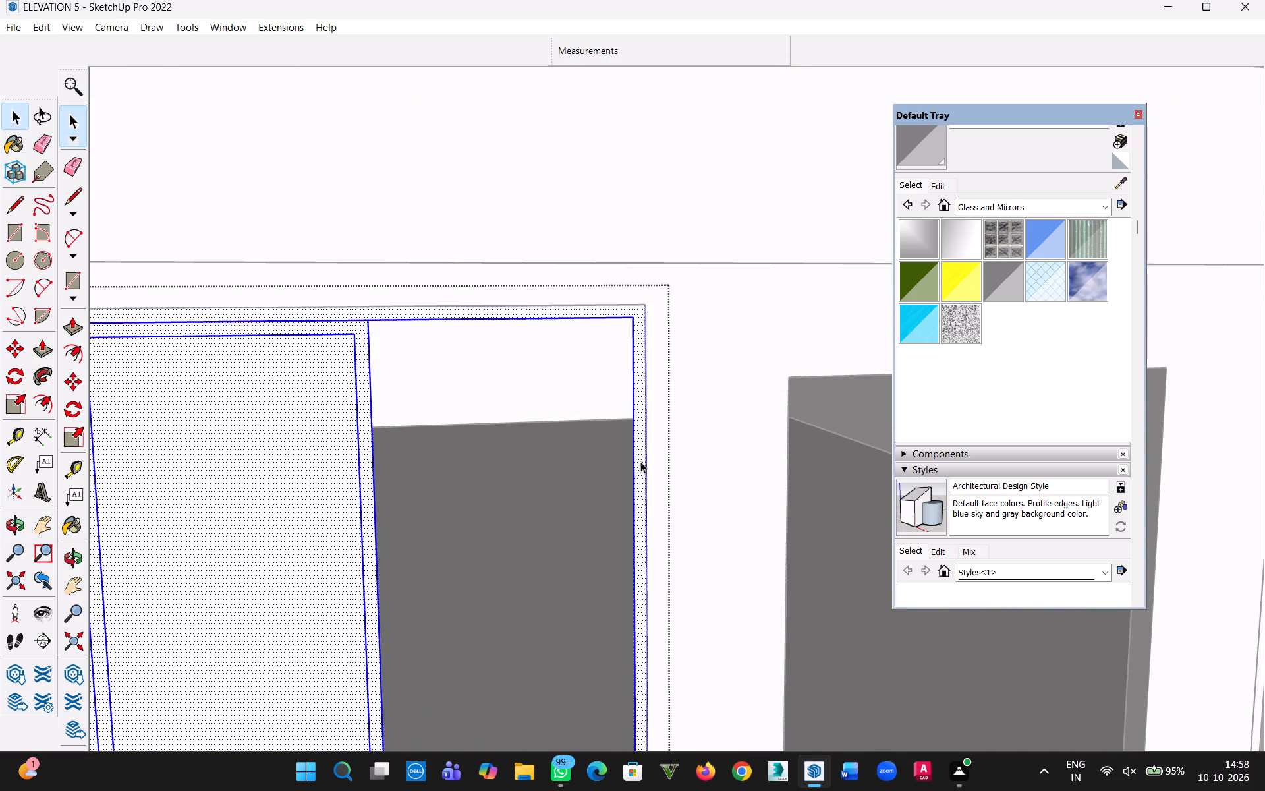
{"action": "key", "text": "p"}
{"action": "left_click", "coordinate": [643, 463]}
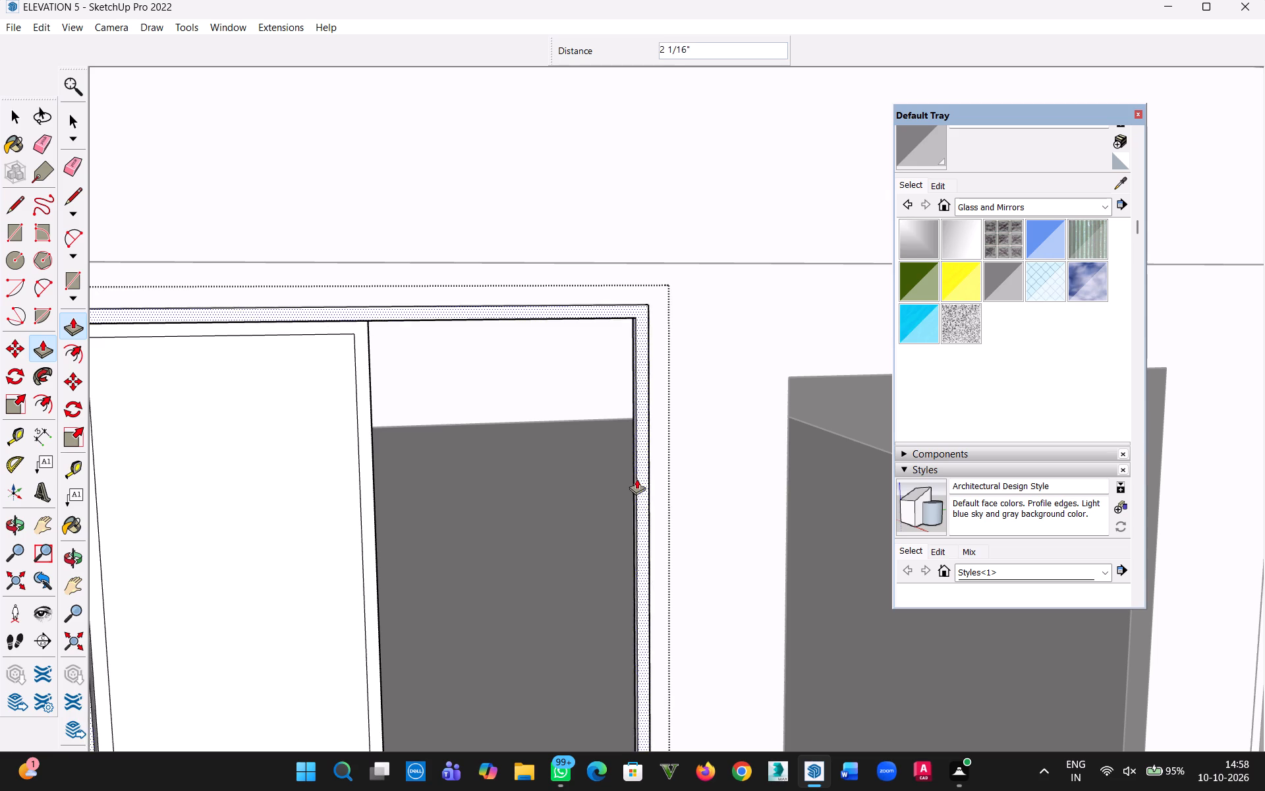
{"action": "type", "text": "4\""}
{"action": "key", "text": "Return"}
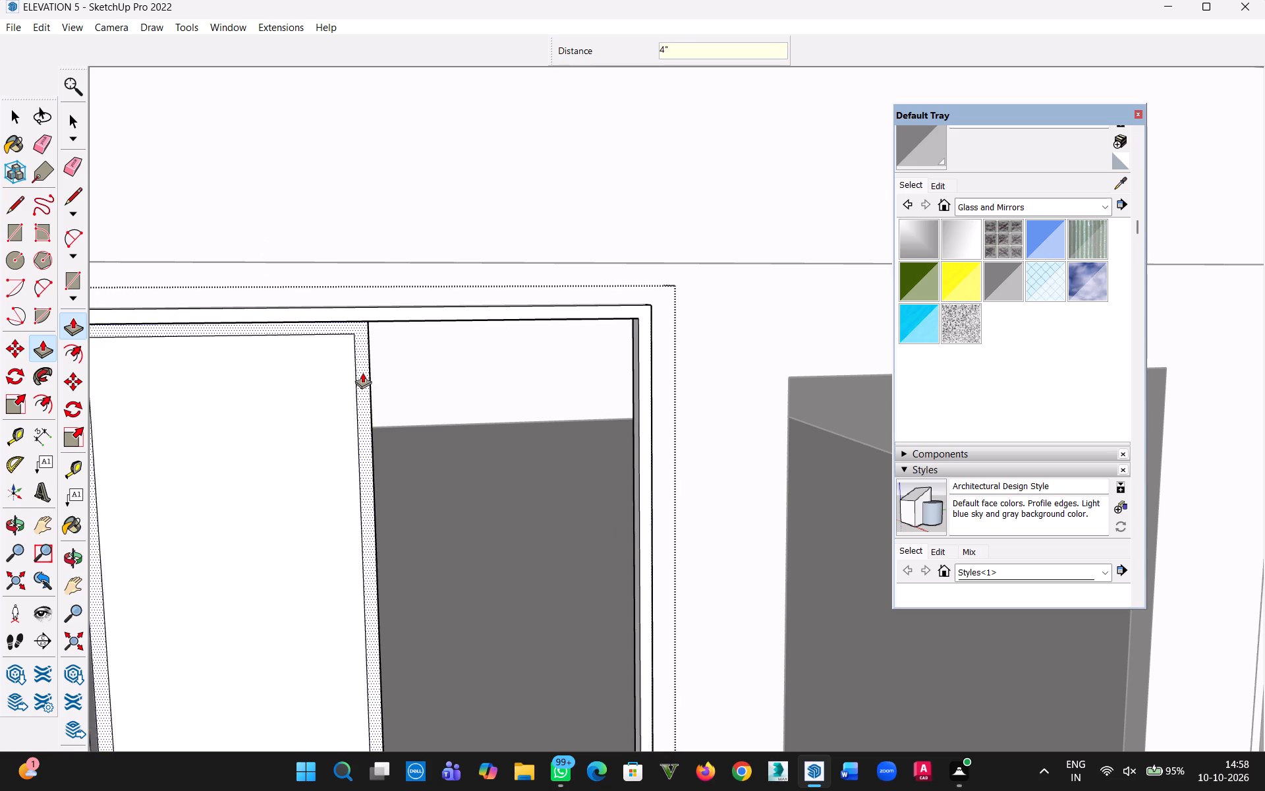
Push/Pull the left sash's border face outward by 2".
{"action": "left_click", "coordinate": [364, 374]}
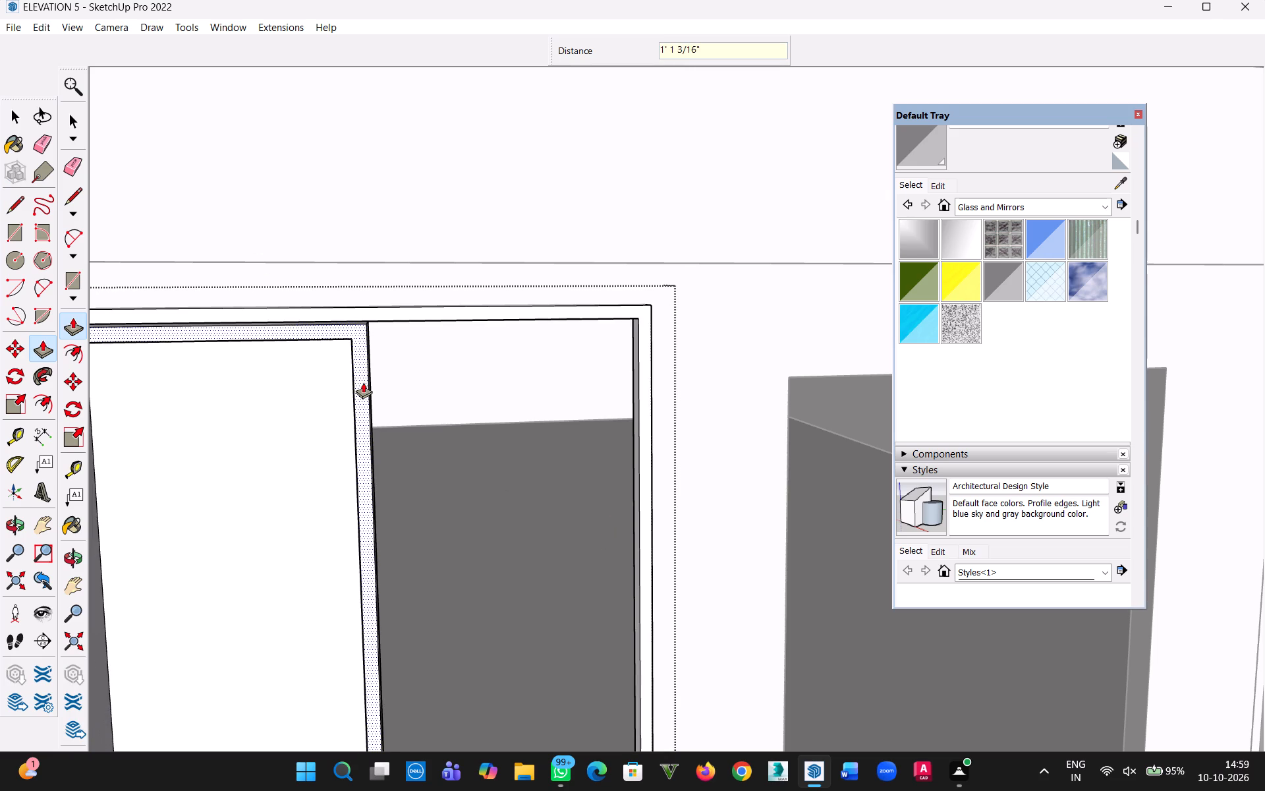
{"action": "key", "text": "2"}
{"action": "key", "text": "shift+quotedbl"}
{"action": "key", "text": "Return"}
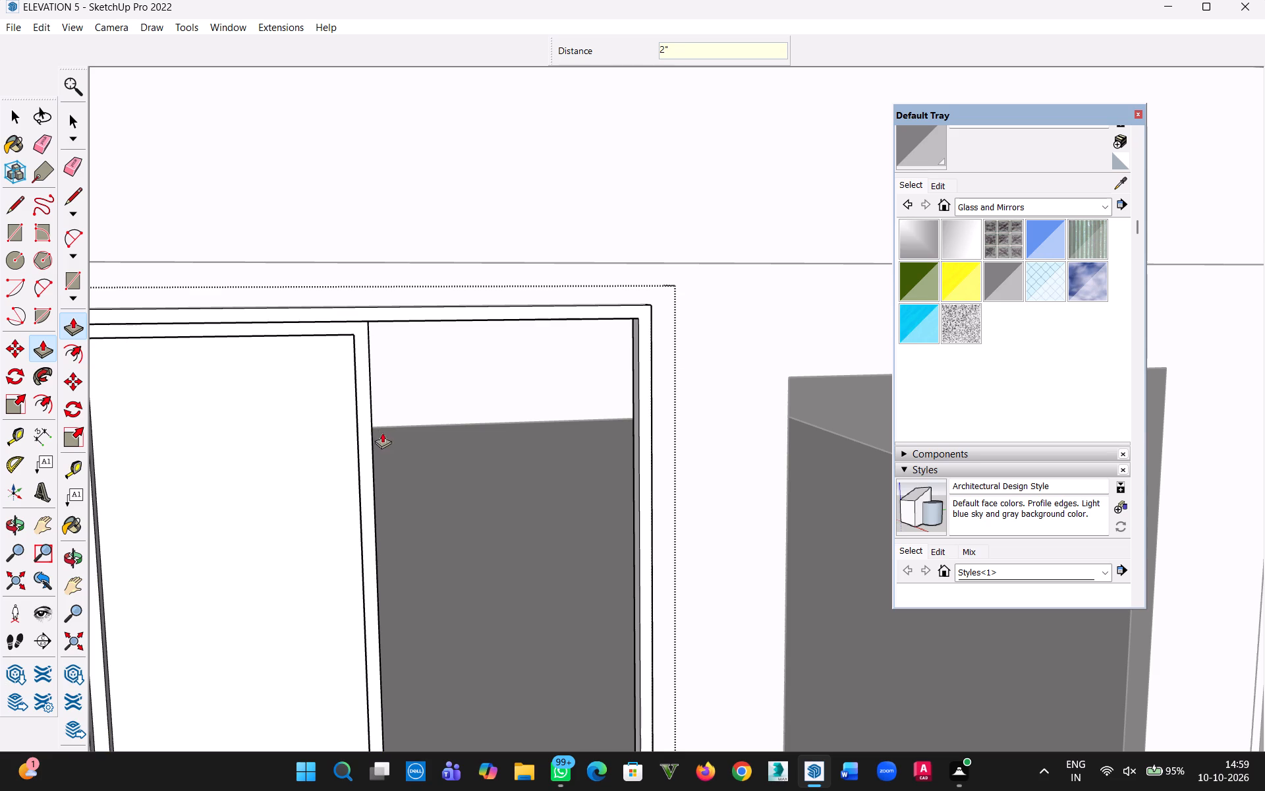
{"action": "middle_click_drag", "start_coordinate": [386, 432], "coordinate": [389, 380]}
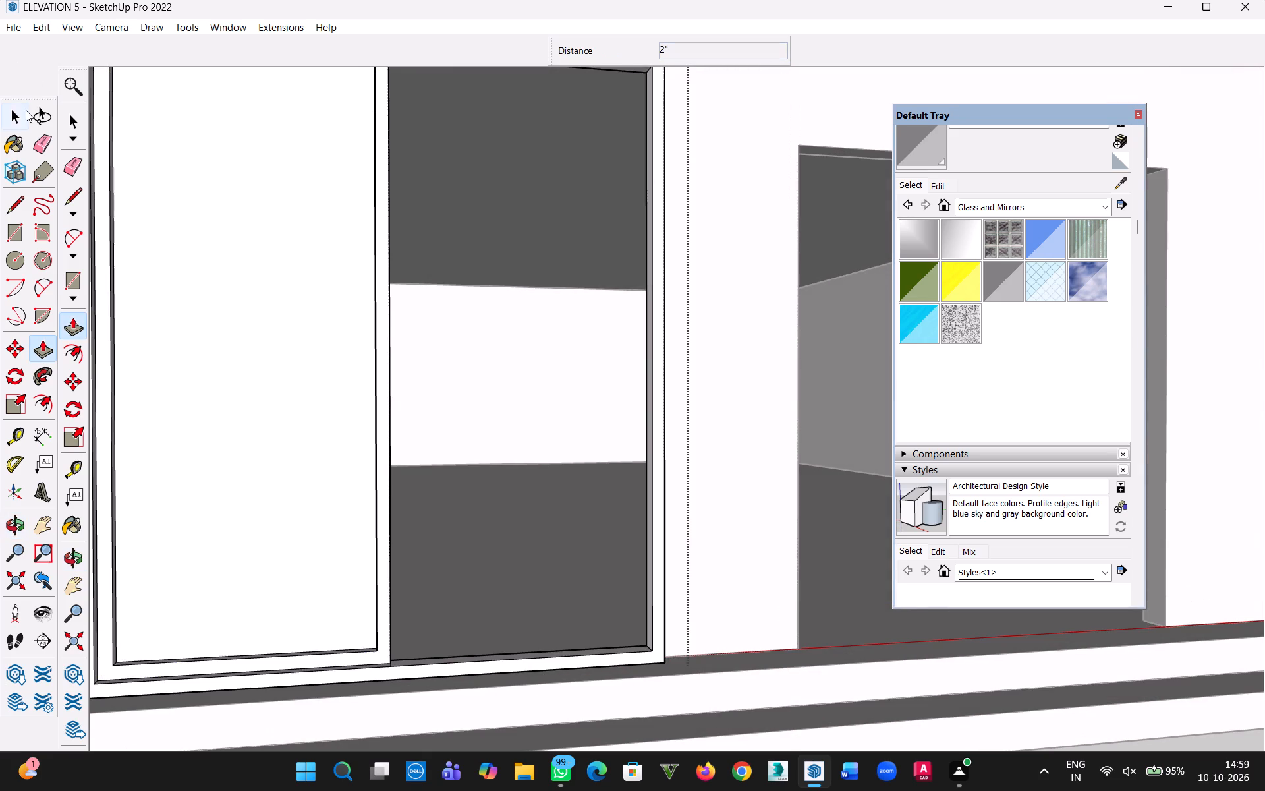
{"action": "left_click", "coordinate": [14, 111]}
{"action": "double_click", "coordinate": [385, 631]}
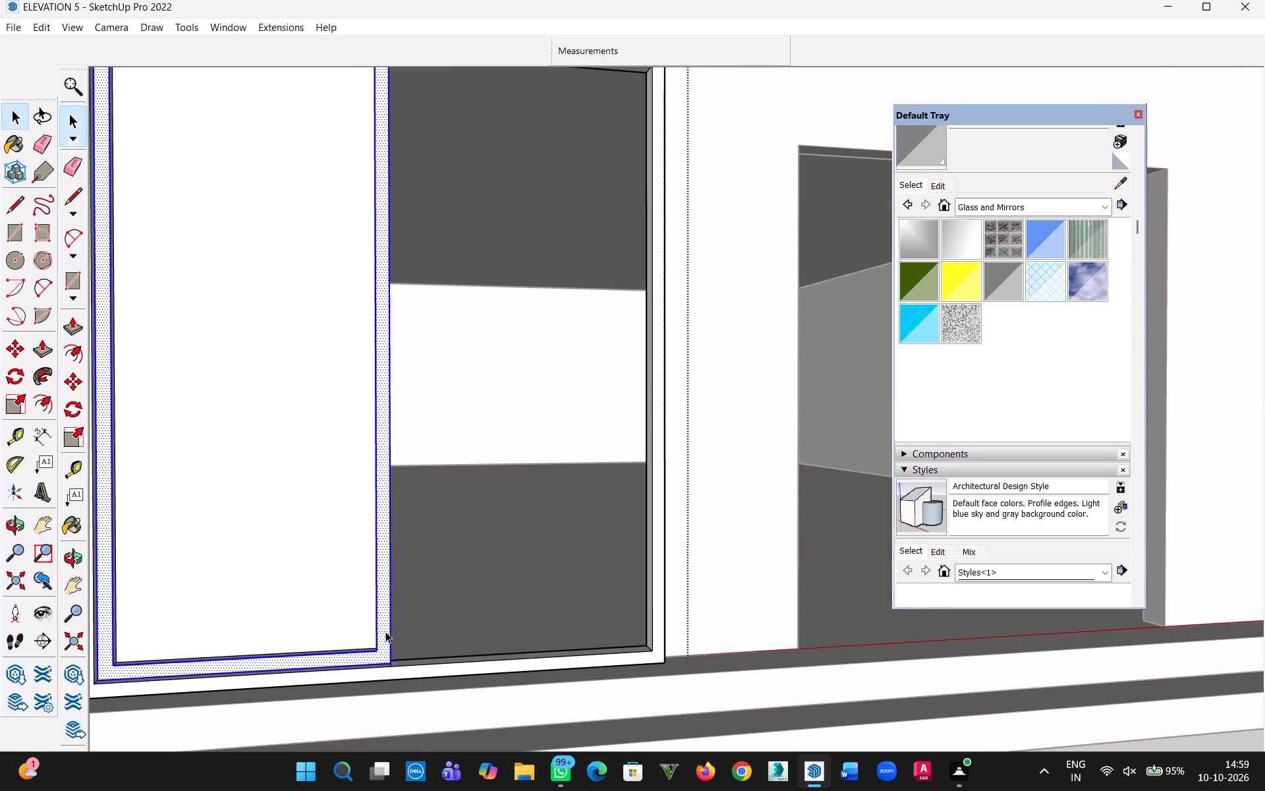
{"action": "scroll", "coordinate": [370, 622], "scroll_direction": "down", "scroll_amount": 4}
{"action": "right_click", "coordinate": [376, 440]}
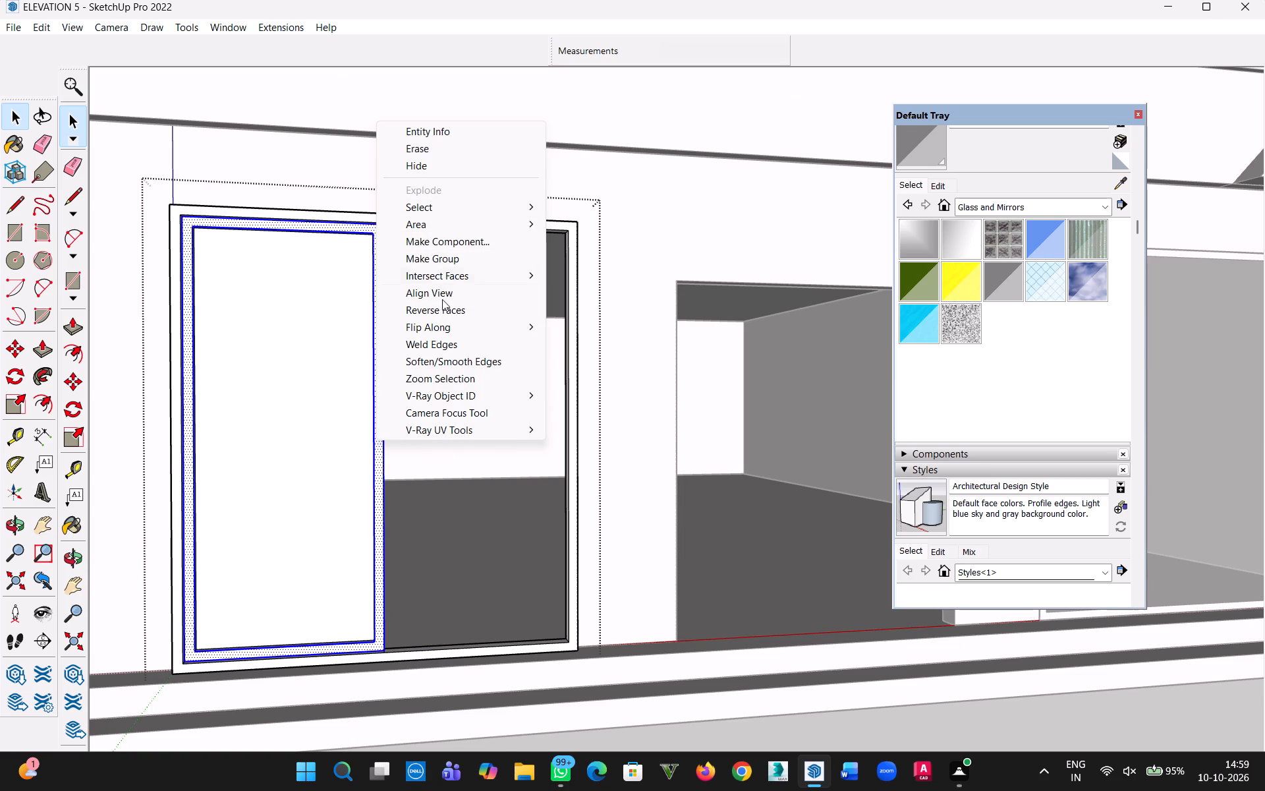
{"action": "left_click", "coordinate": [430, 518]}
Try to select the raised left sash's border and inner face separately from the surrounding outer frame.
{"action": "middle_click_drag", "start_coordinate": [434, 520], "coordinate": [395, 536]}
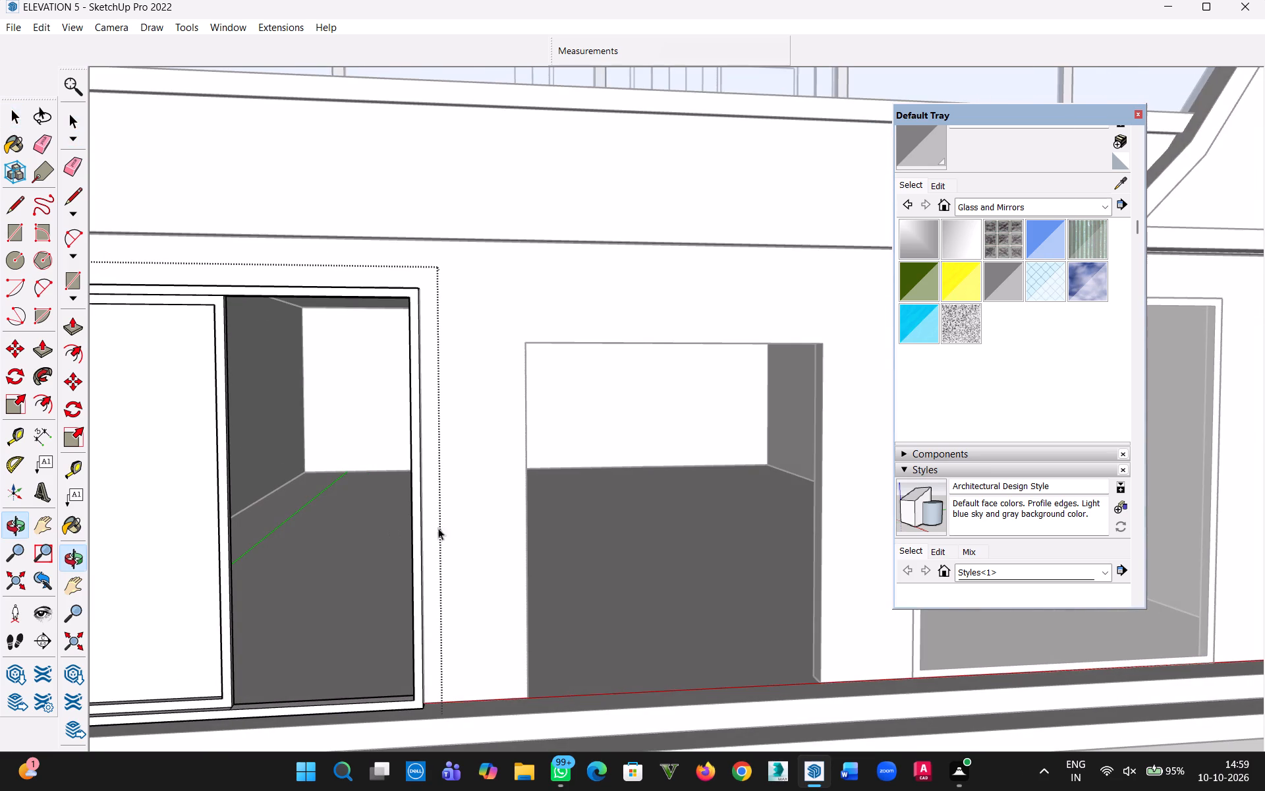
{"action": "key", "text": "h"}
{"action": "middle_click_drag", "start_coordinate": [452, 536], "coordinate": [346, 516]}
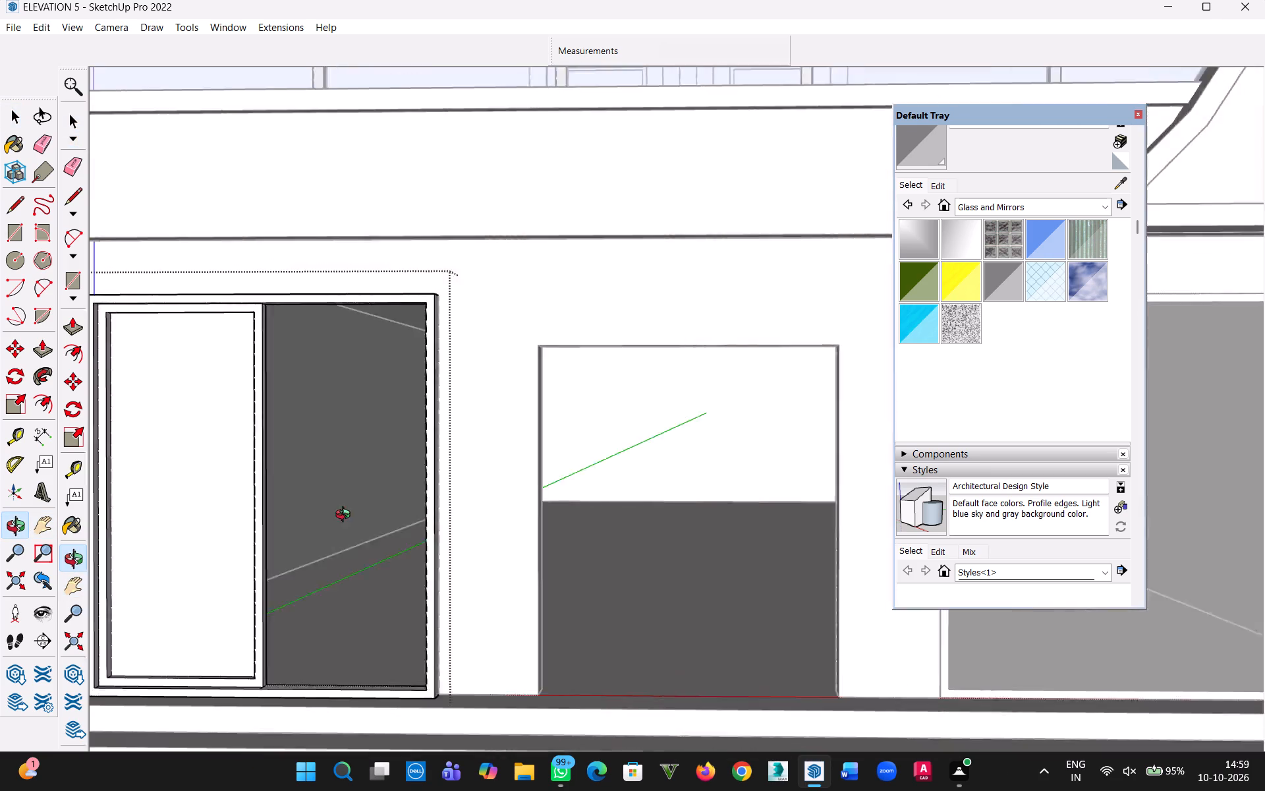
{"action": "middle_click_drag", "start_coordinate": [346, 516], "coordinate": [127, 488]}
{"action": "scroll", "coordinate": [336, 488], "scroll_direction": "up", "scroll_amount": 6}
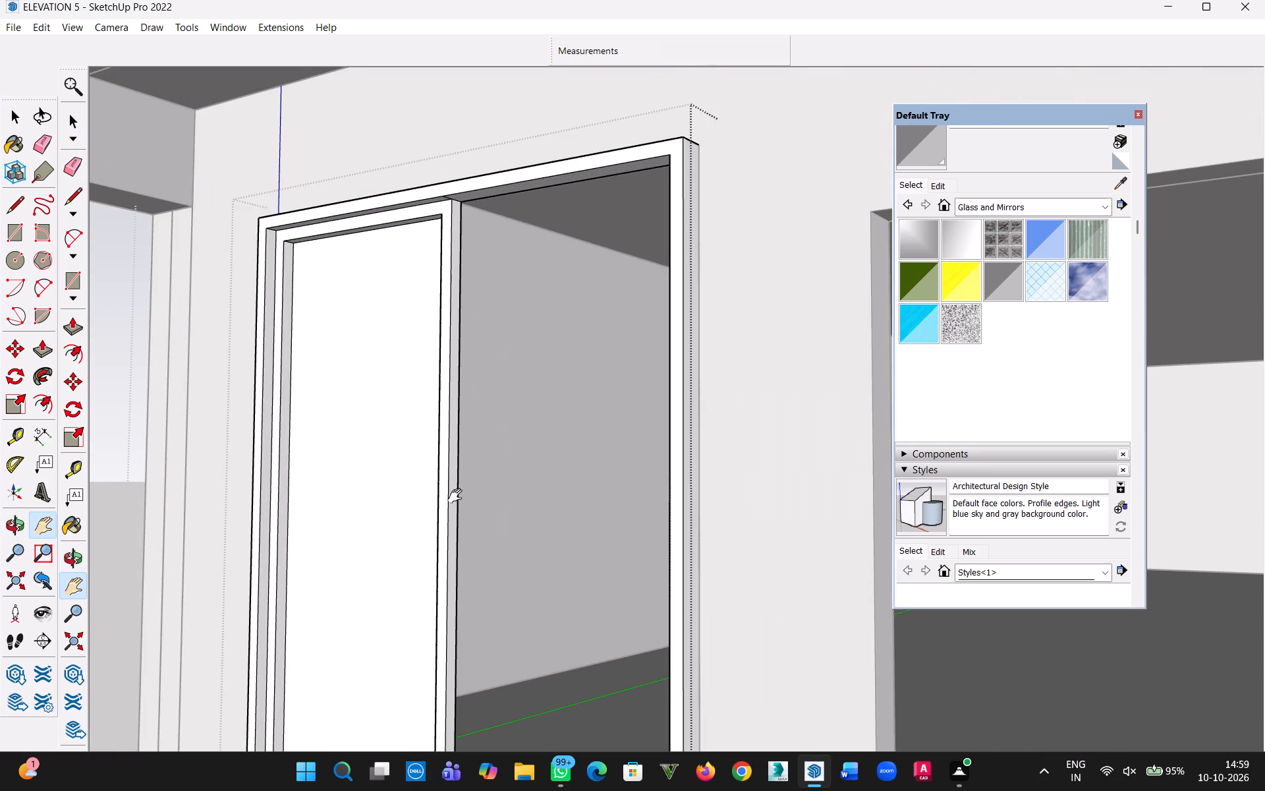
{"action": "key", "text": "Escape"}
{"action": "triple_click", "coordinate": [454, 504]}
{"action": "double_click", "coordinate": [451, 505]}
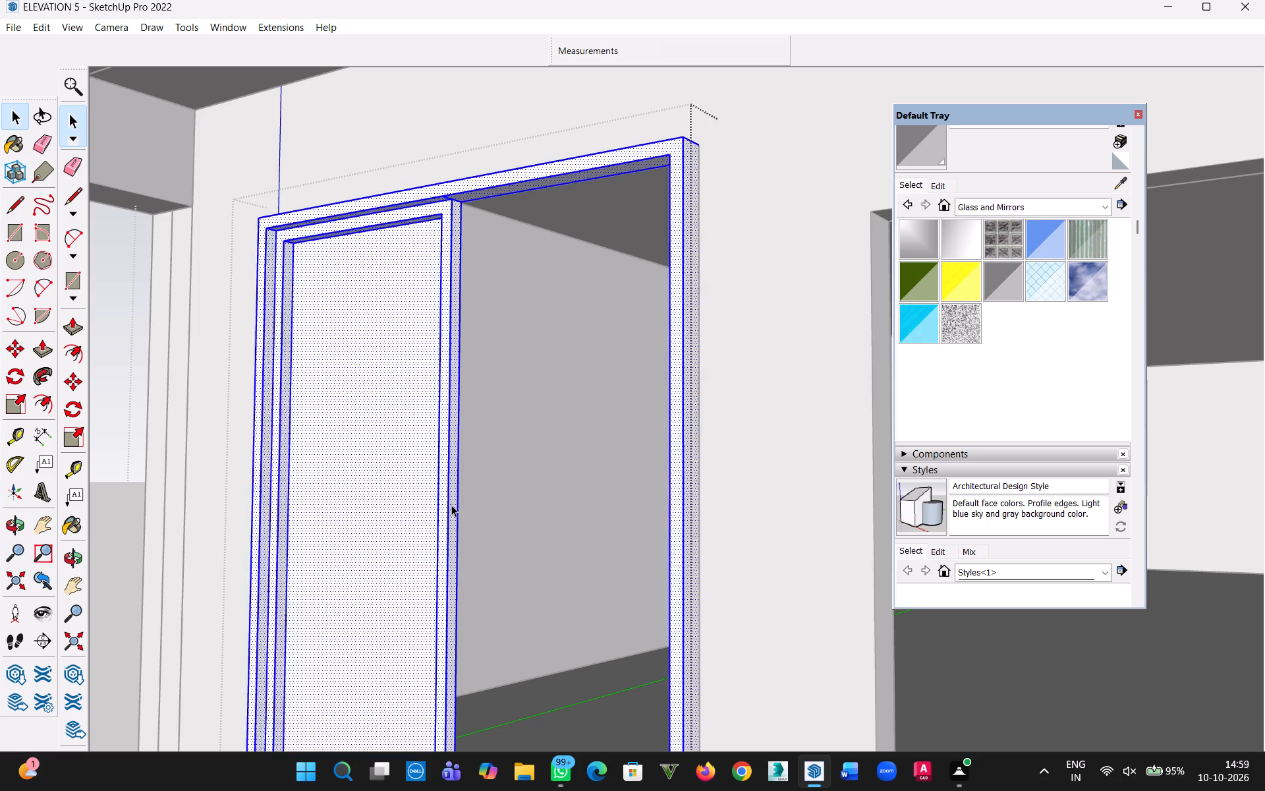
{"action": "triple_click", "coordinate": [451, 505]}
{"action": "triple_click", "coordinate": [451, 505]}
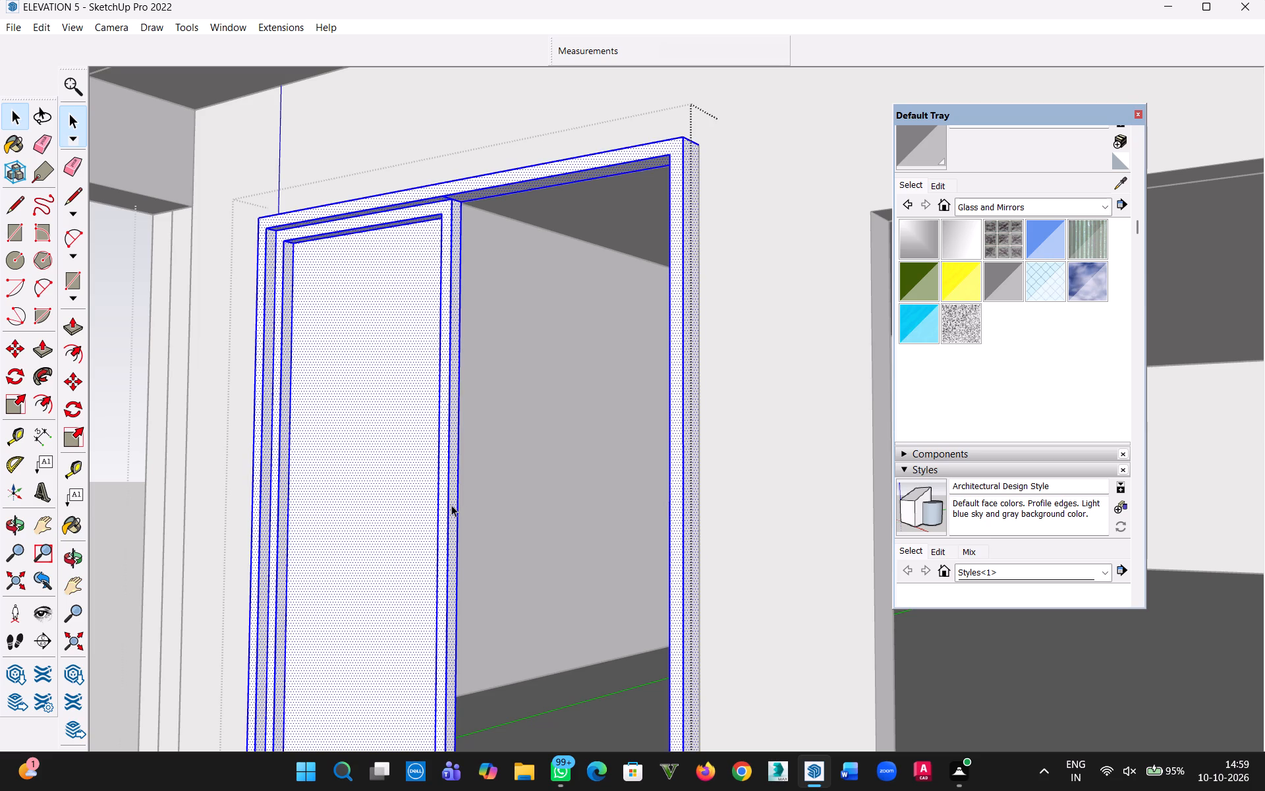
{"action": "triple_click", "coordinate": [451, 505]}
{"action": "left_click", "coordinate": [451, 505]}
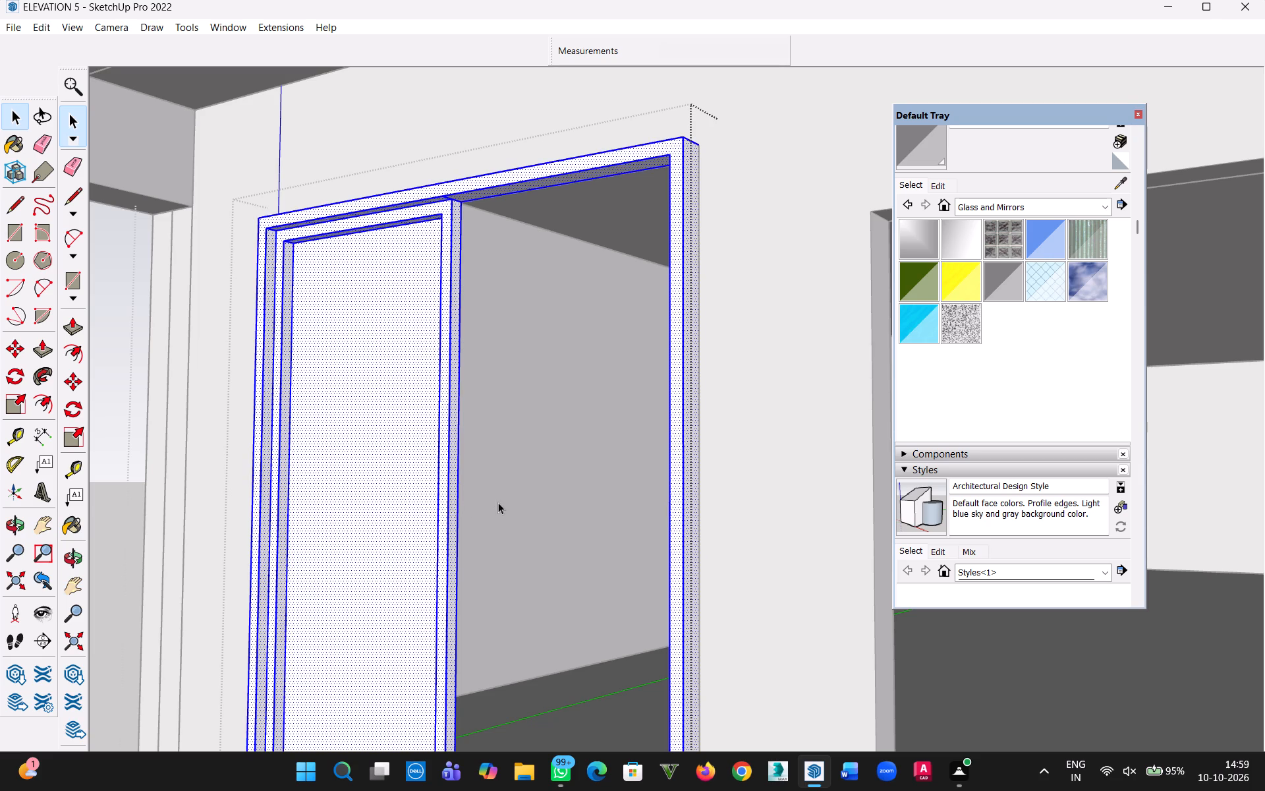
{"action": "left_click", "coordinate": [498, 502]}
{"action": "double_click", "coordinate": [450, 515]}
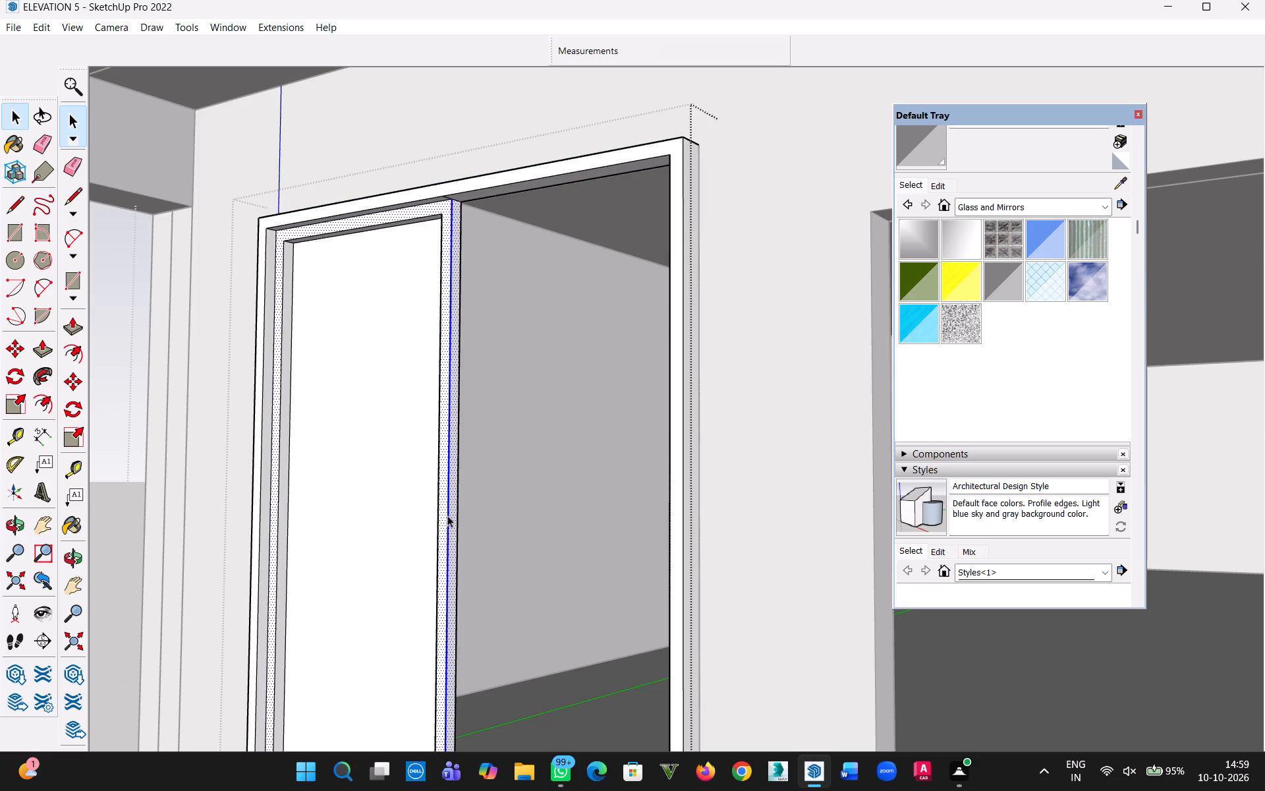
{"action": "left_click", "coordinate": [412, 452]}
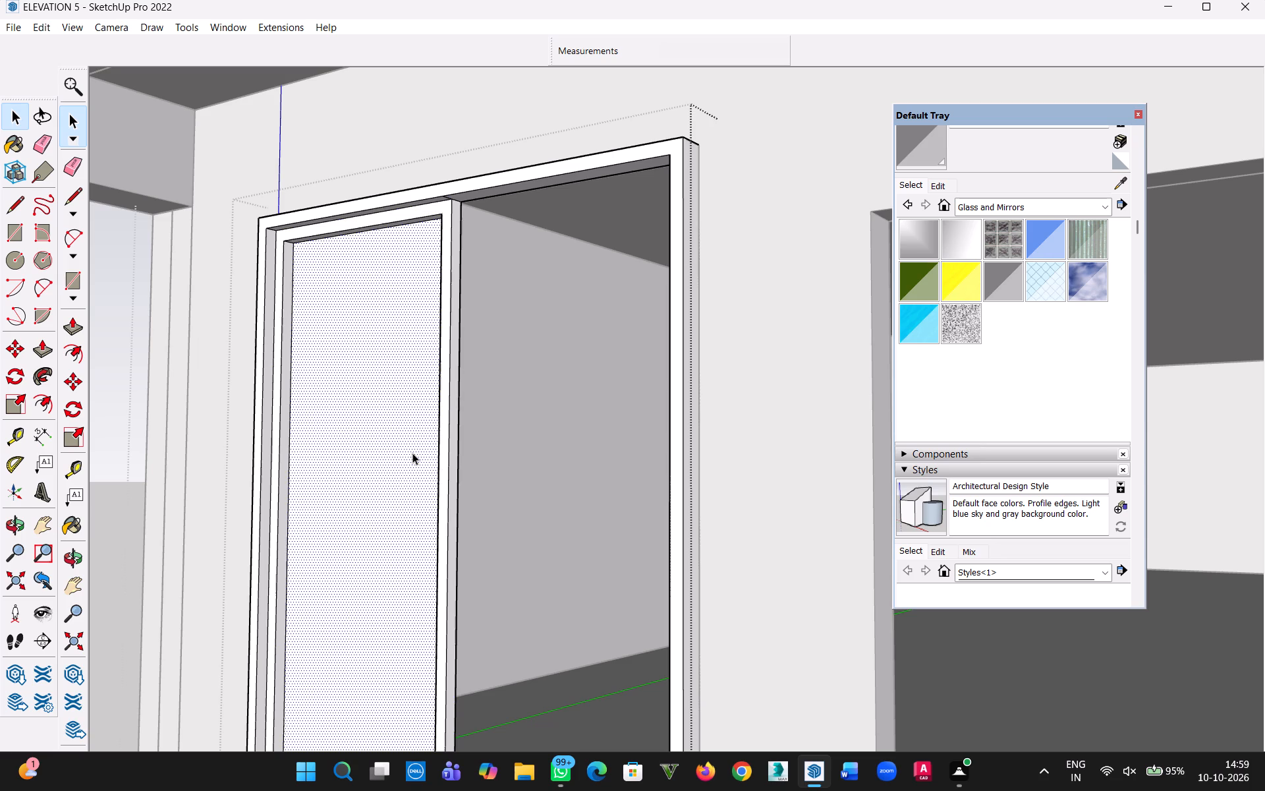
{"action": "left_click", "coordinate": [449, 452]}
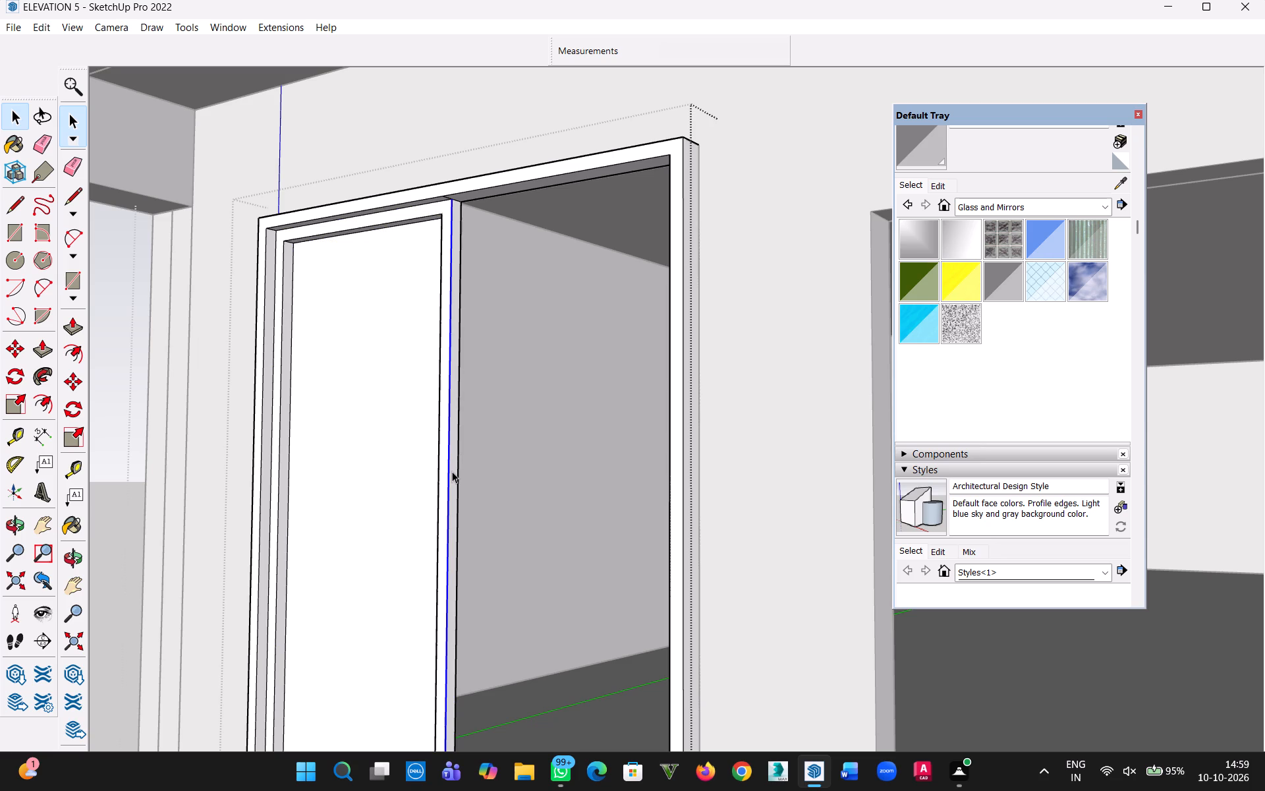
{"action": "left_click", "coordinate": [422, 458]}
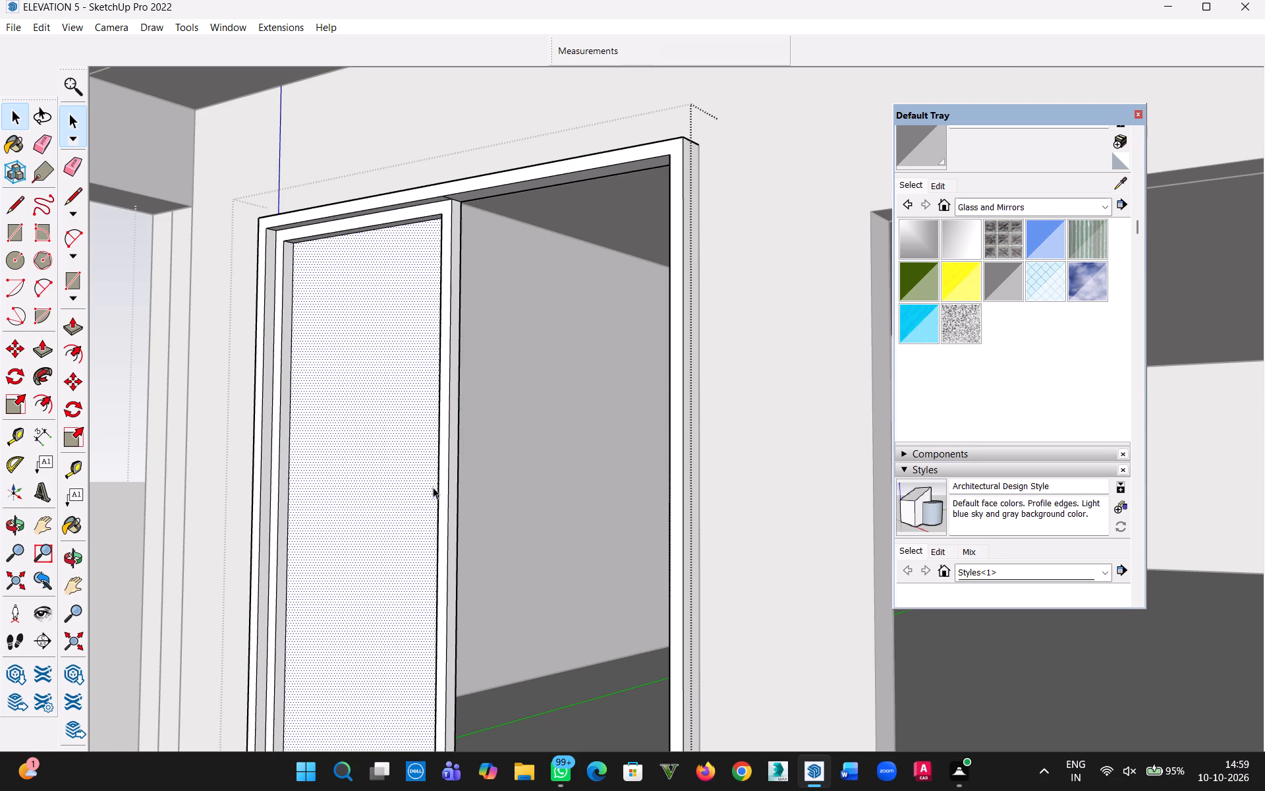
Apply the Translucent Glass Gray material to the inner face of the left sash.
{"action": "scroll", "coordinate": [433, 487], "scroll_direction": "down", "scroll_amount": 9}
{"action": "middle_click_drag", "start_coordinate": [412, 507], "coordinate": [826, 502]}
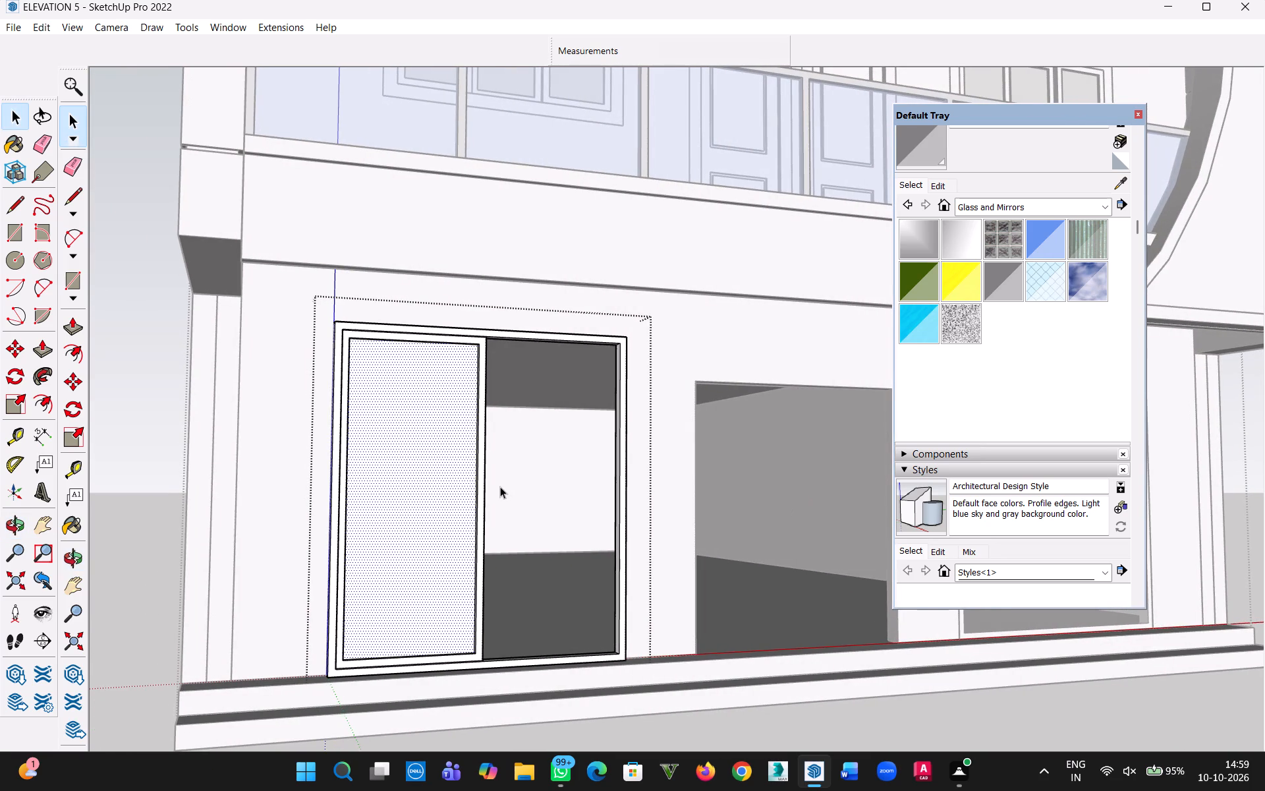
{"action": "middle_click_drag", "start_coordinate": [449, 446], "coordinate": [437, 460]}
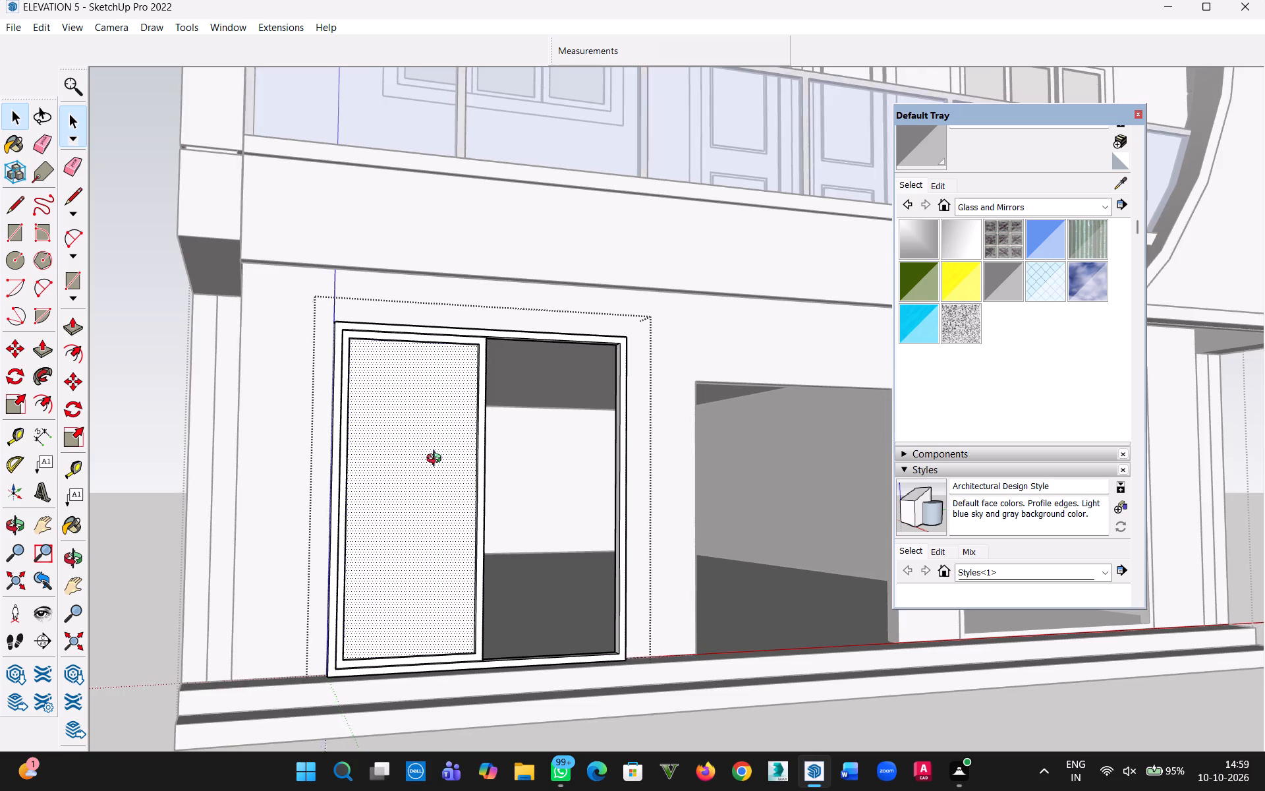
{"action": "middle_click_drag", "start_coordinate": [437, 460], "coordinate": [269, 505]}
{"action": "scroll", "coordinate": [581, 510], "scroll_direction": "down", "scroll_amount": 8}
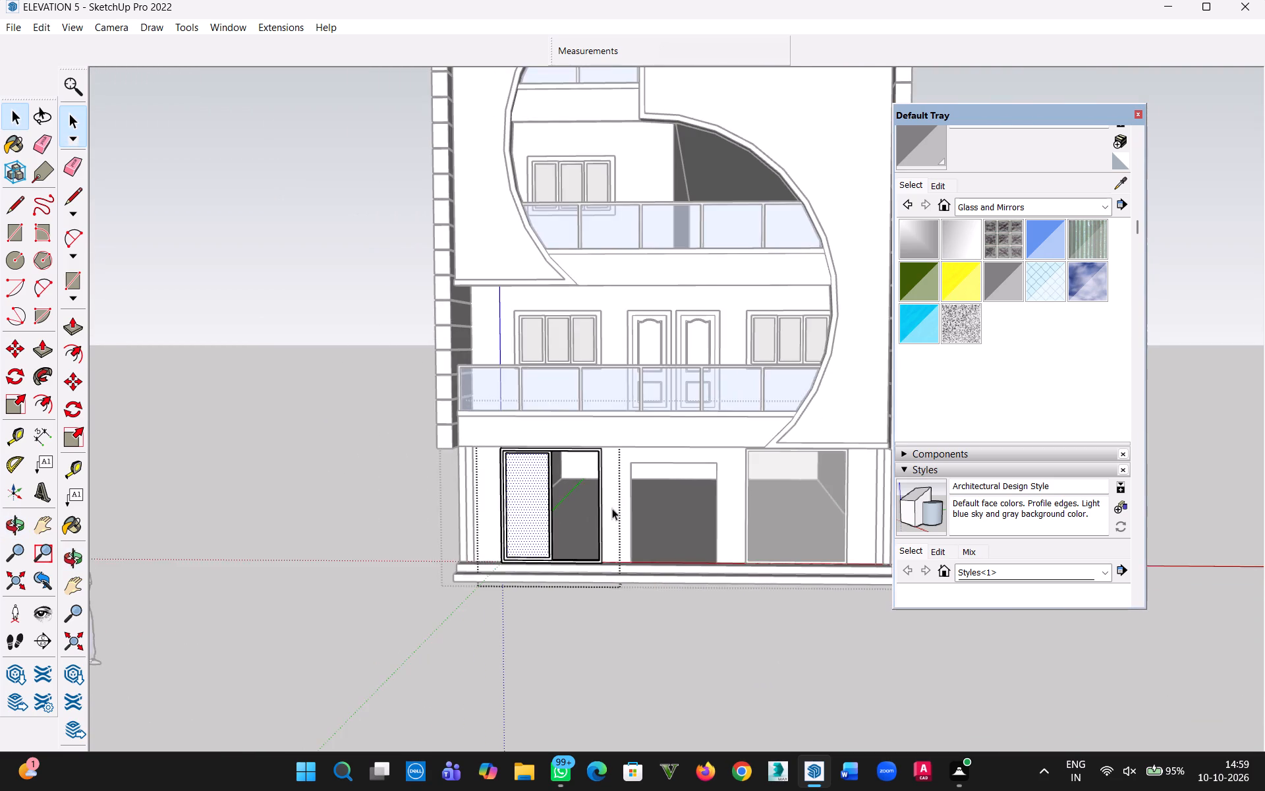
{"action": "scroll", "coordinate": [621, 508], "scroll_direction": "up", "scroll_amount": 8}
{"action": "middle_click_drag", "start_coordinate": [561, 522], "coordinate": [619, 492]}
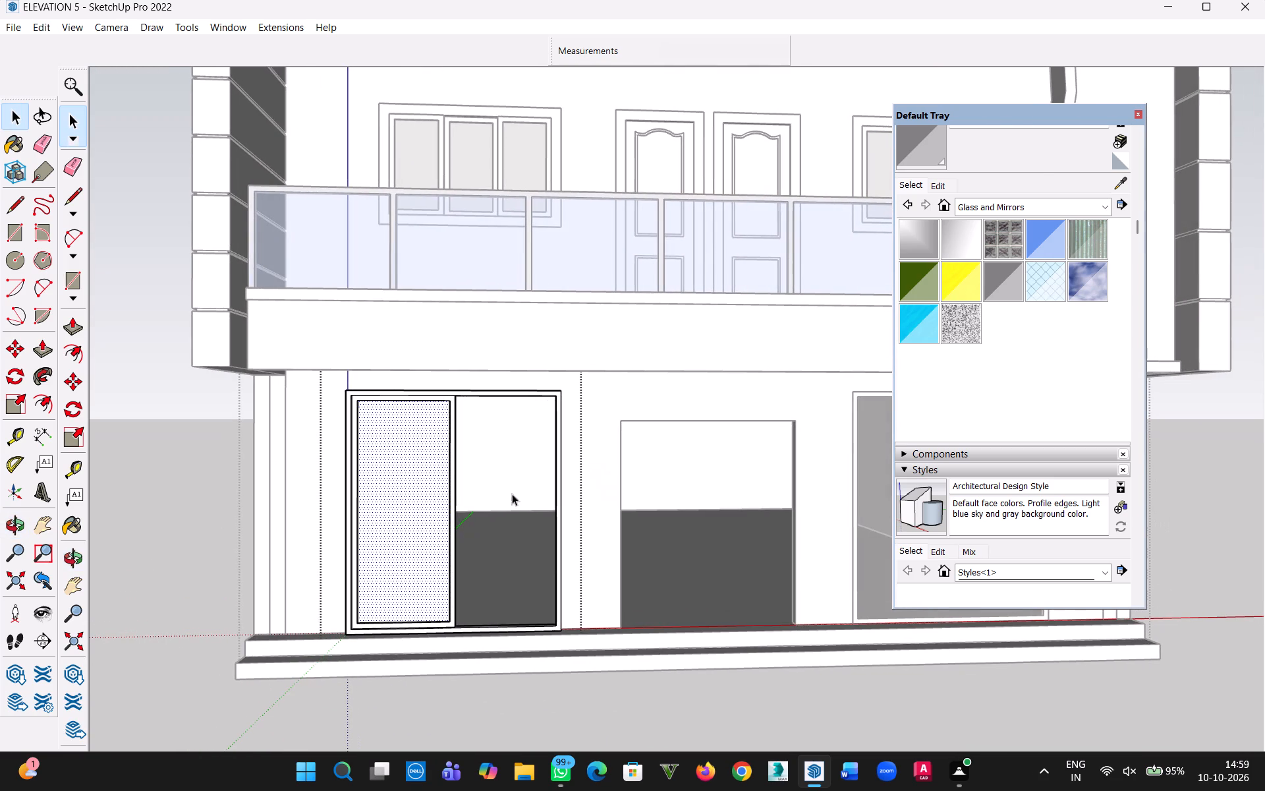
{"action": "left_click", "coordinate": [416, 486]}
{"action": "left_click", "coordinate": [452, 457]}
{"action": "scroll", "coordinate": [453, 476], "scroll_direction": "up", "scroll_amount": 5}
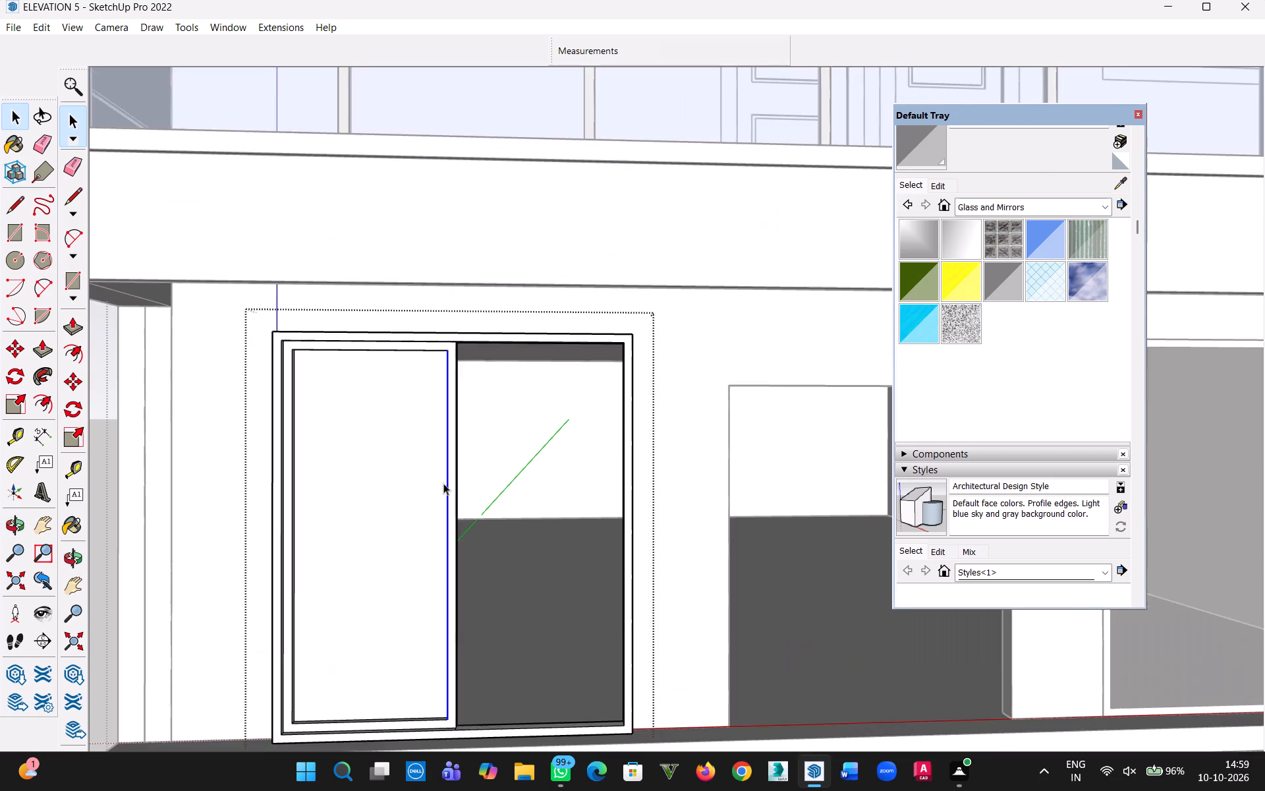
{"action": "scroll", "coordinate": [443, 483], "scroll_direction": "up", "scroll_amount": 2}
{"action": "left_click", "coordinate": [360, 479]}
{"action": "scroll", "coordinate": [362, 481], "scroll_direction": "down", "scroll_amount": 6}
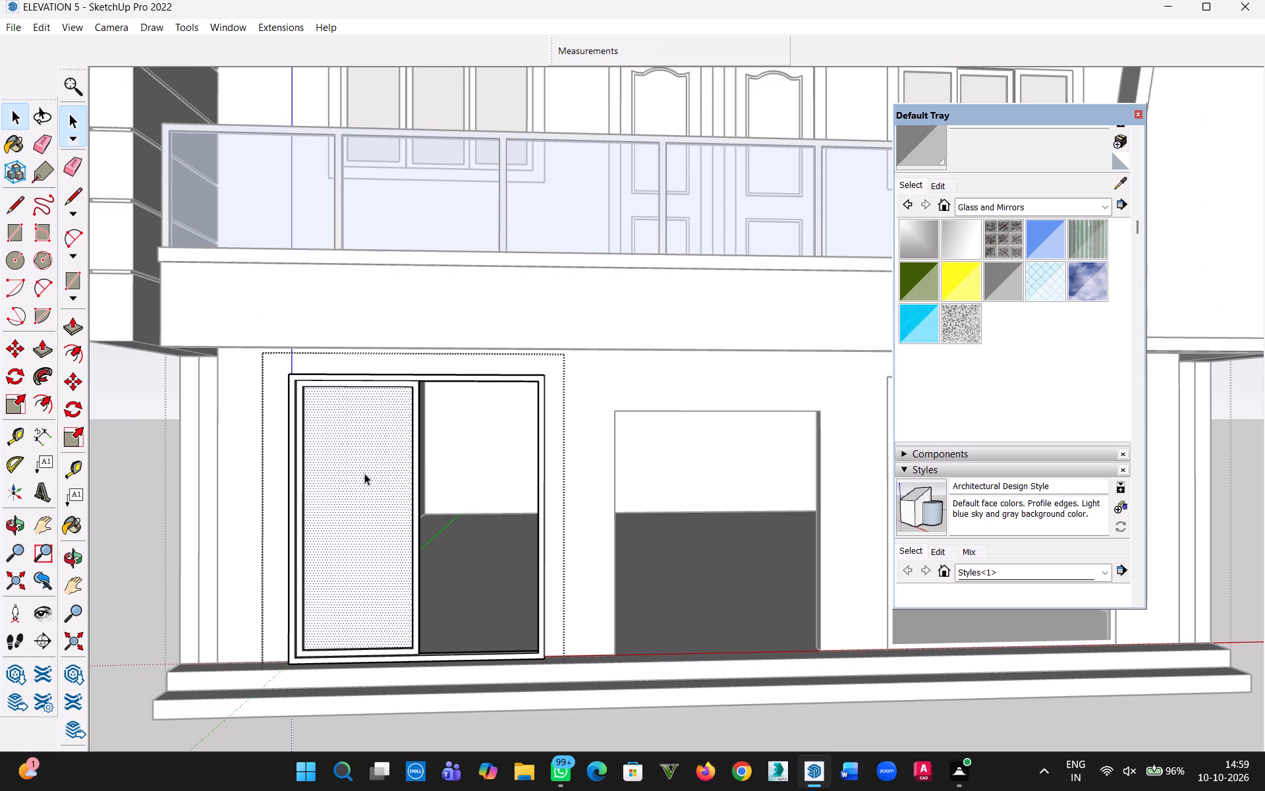
{"action": "left_click", "coordinate": [1006, 281]}
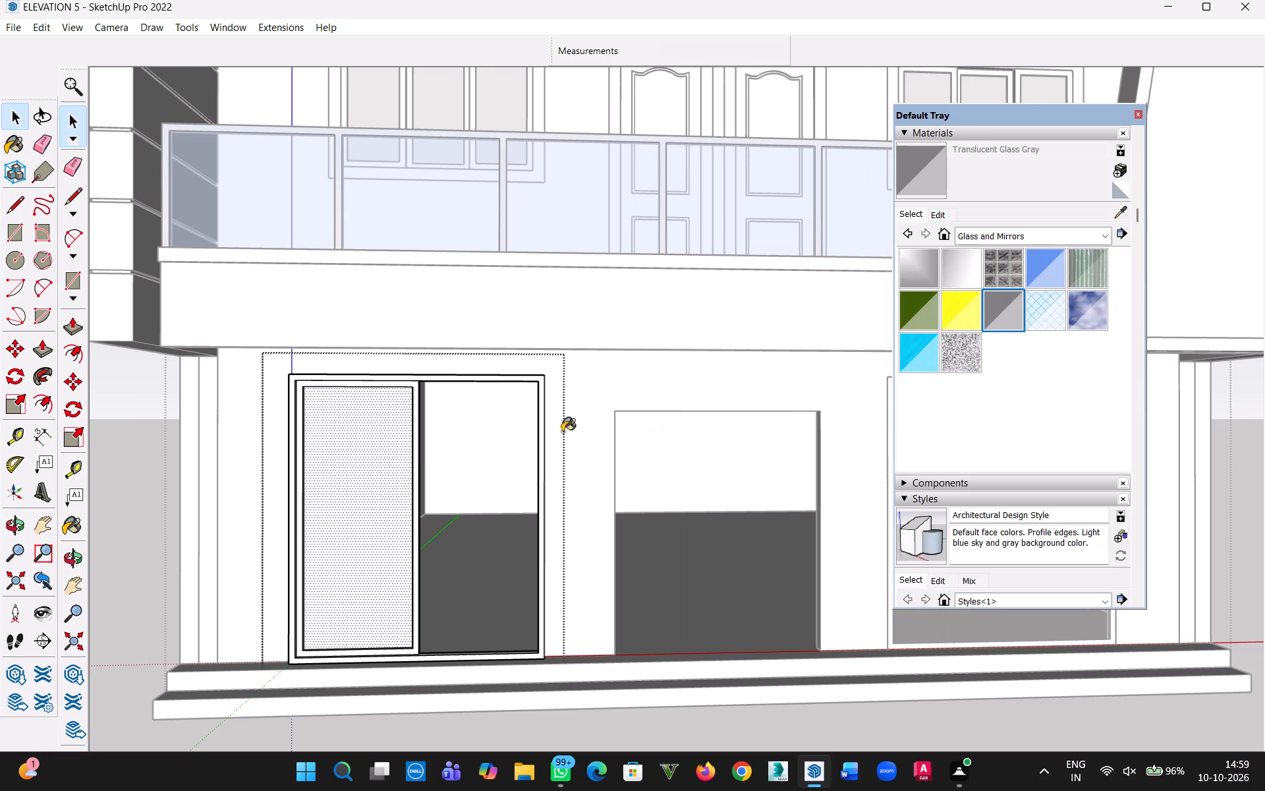
{"action": "left_click", "coordinate": [356, 505]}
Group the left opening's outer frame together with the connected sash and its glass pane.
{"action": "middle_click_drag", "start_coordinate": [358, 514], "coordinate": [489, 619]}
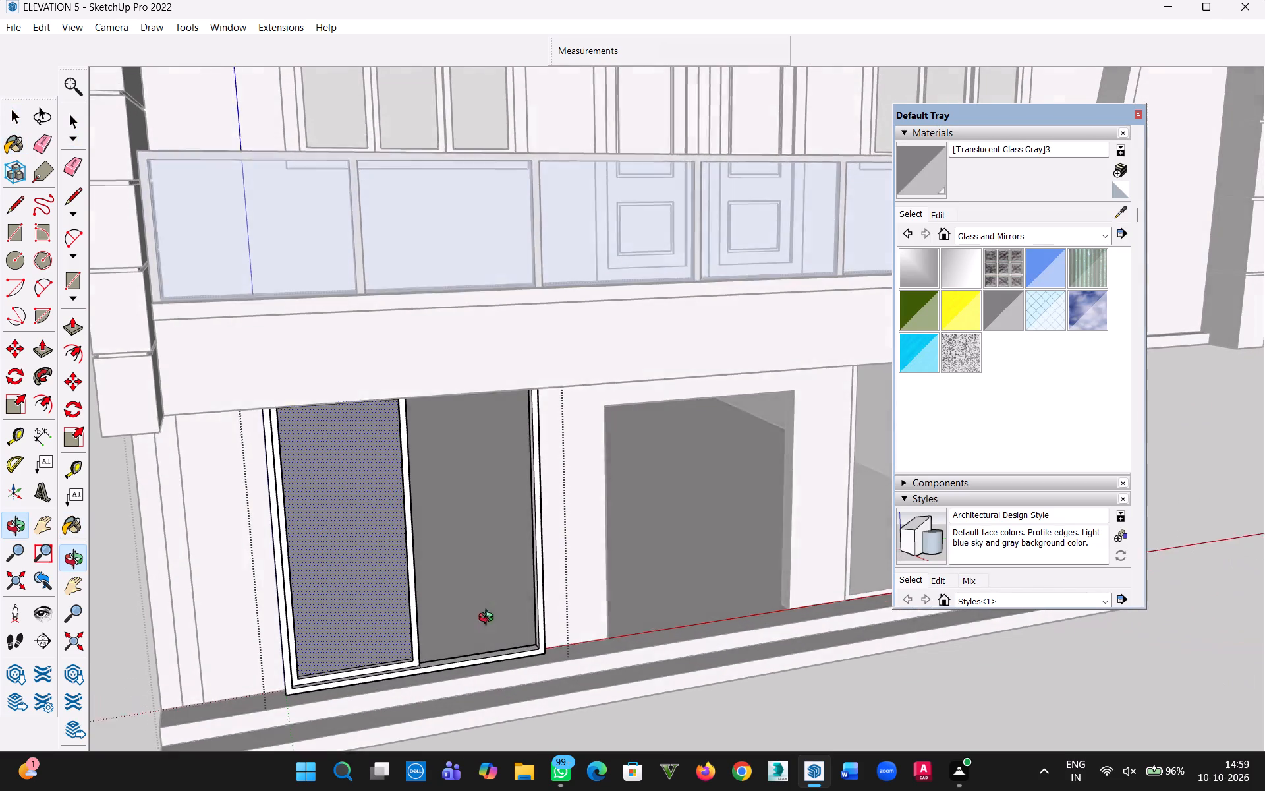
{"action": "middle_click_drag", "start_coordinate": [489, 619], "coordinate": [493, 632]}
{"action": "left_click", "coordinate": [7, 122]}
{"action": "middle_click_drag", "start_coordinate": [341, 396], "coordinate": [233, 237]}
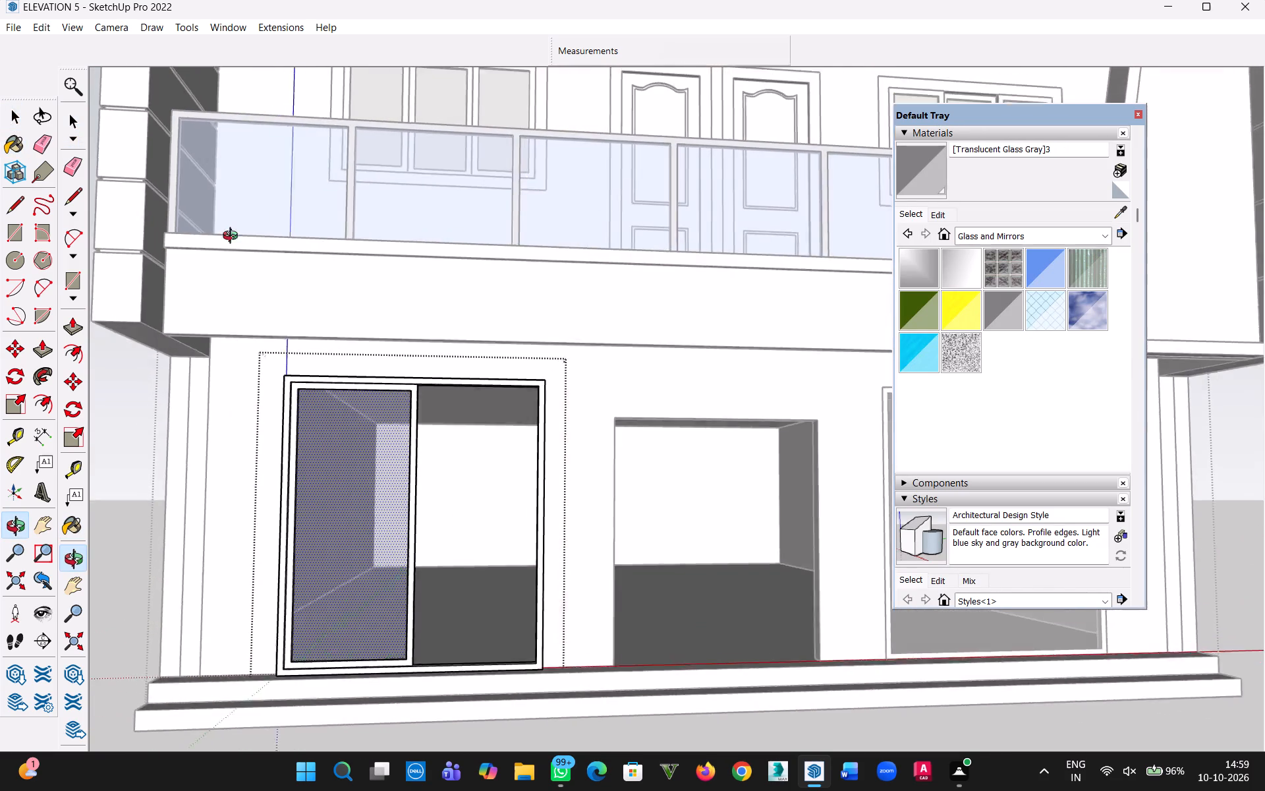
{"action": "middle_click_drag", "start_coordinate": [233, 237], "coordinate": [234, 216]}
{"action": "scroll", "coordinate": [479, 407], "scroll_direction": "up", "scroll_amount": 4}
{"action": "scroll", "coordinate": [366, 463], "scroll_direction": "down", "scroll_amount": 2}
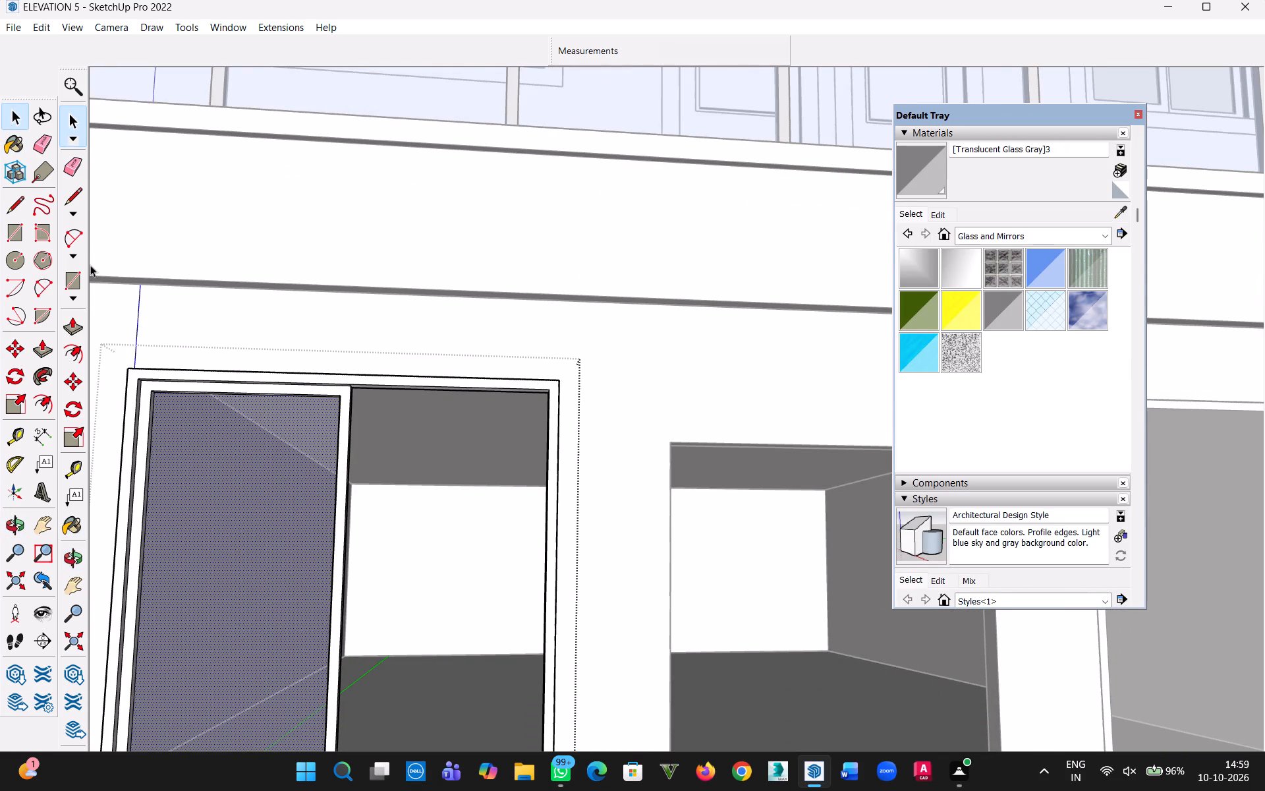
{"action": "left_click", "coordinate": [322, 419]}
{"action": "triple_click", "coordinate": [336, 409]}
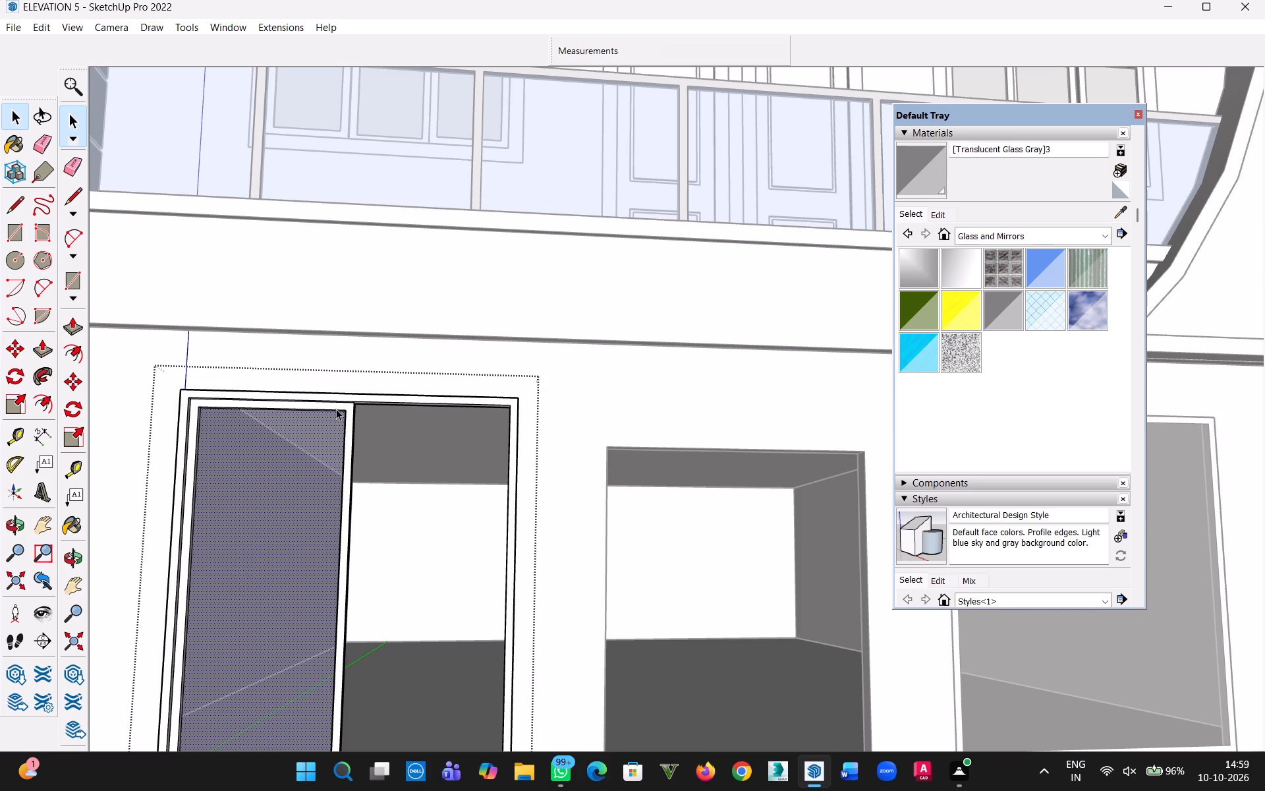
{"action": "scroll", "coordinate": [335, 437], "scroll_direction": "down", "scroll_amount": 9}
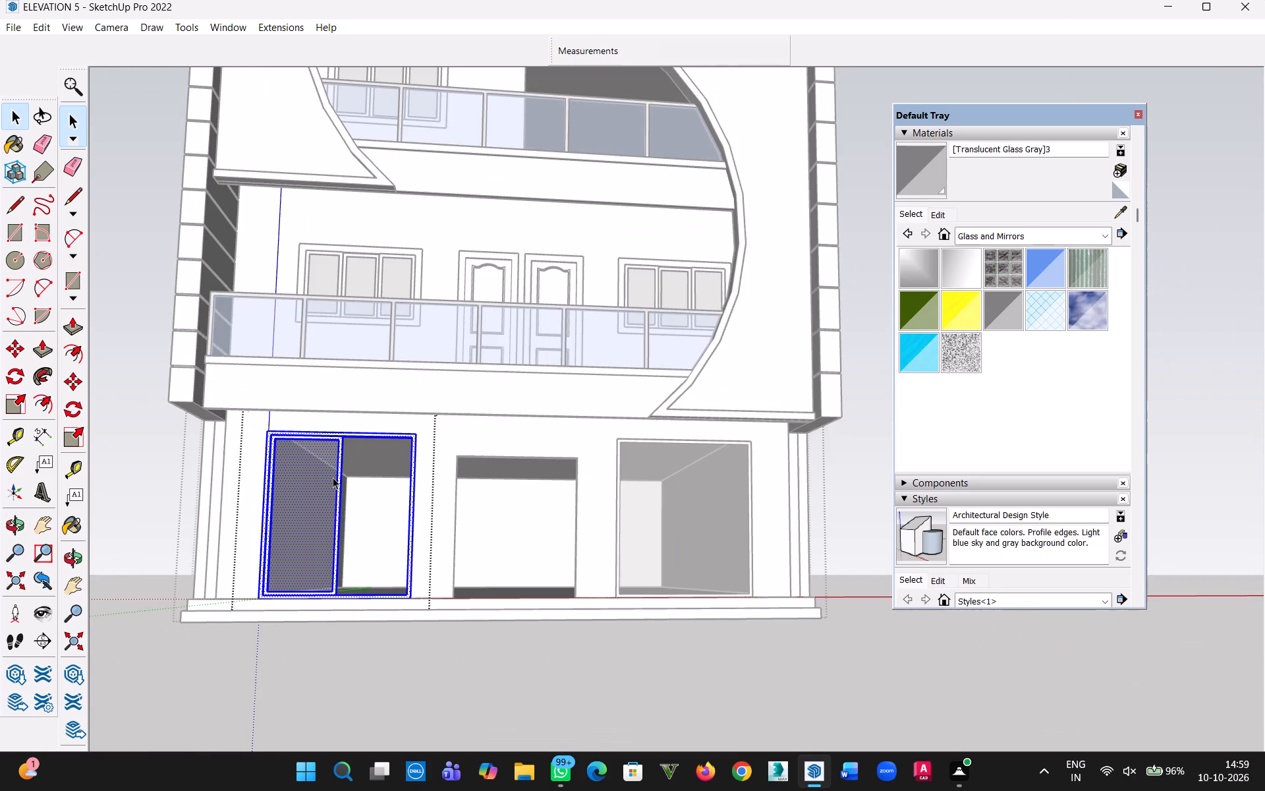
{"action": "right_click", "coordinate": [301, 521]}
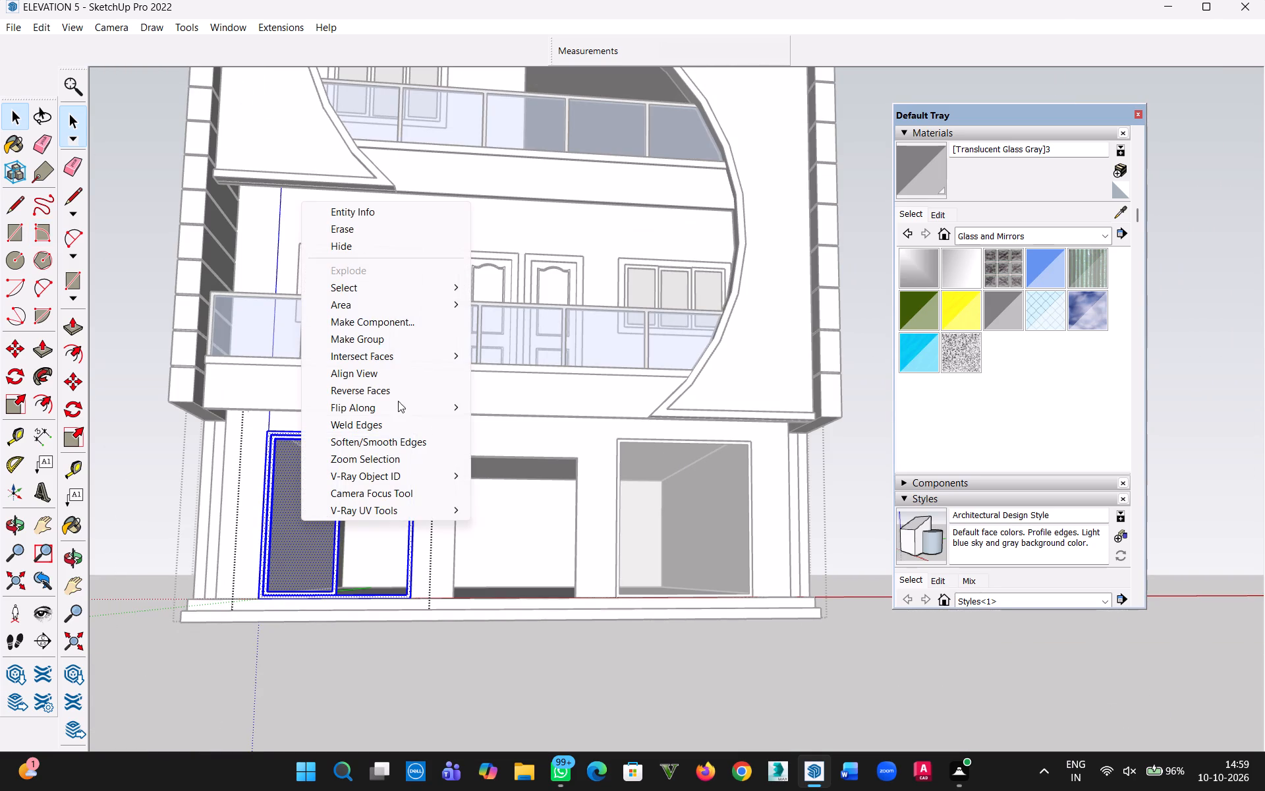
{"action": "left_click", "coordinate": [364, 337]}
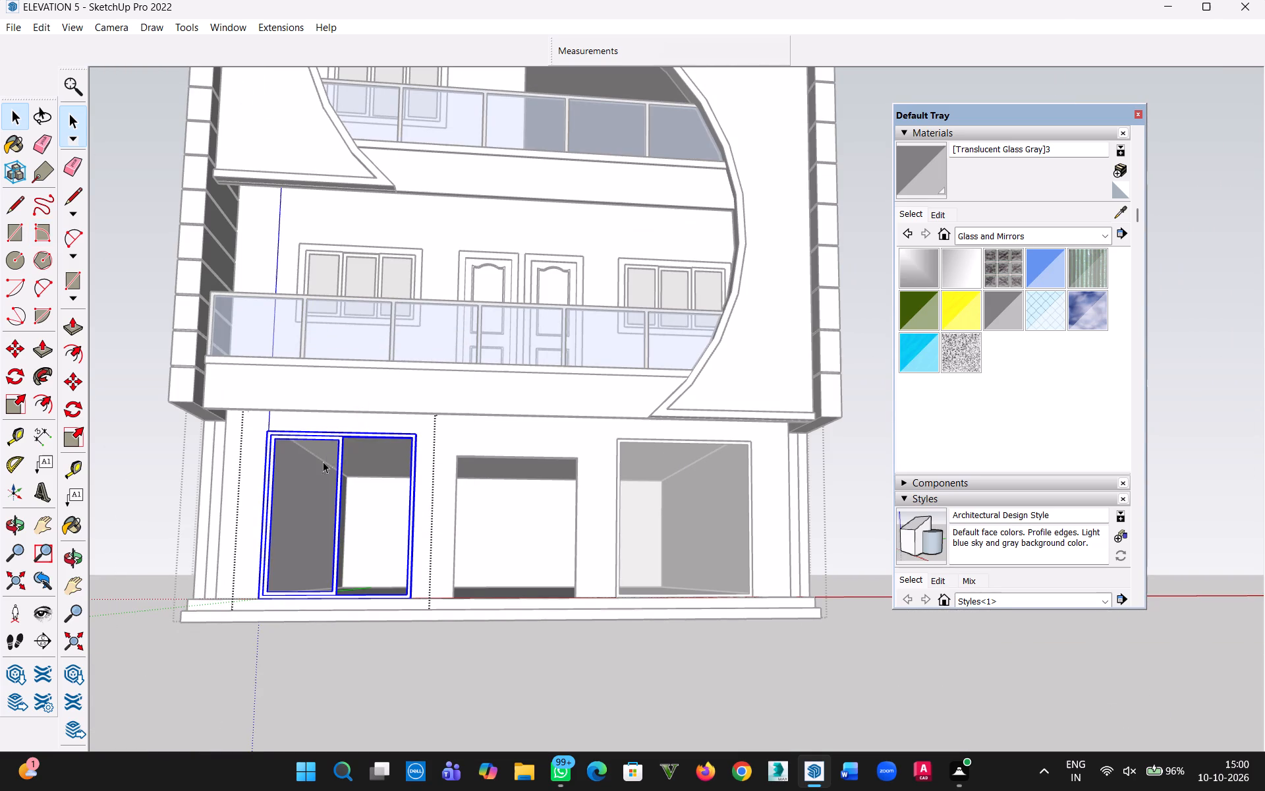
Copy the left opening's framed sash group sideways along the red axis, about 14' 8" away, clear of the building.
{"action": "key", "text": "m"}
{"action": "left_click", "coordinate": [295, 512]}
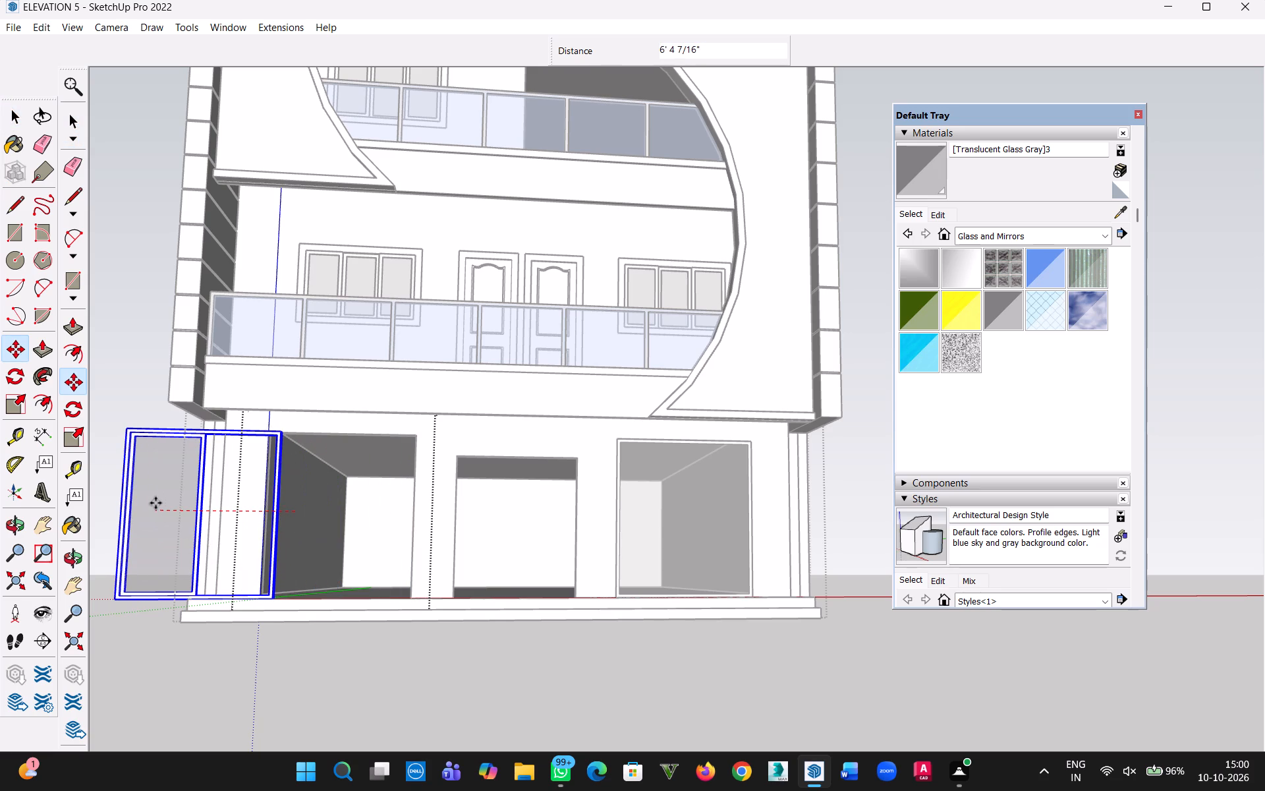
{"action": "key", "text": "Escape"}
{"action": "left_click", "coordinate": [301, 533]}
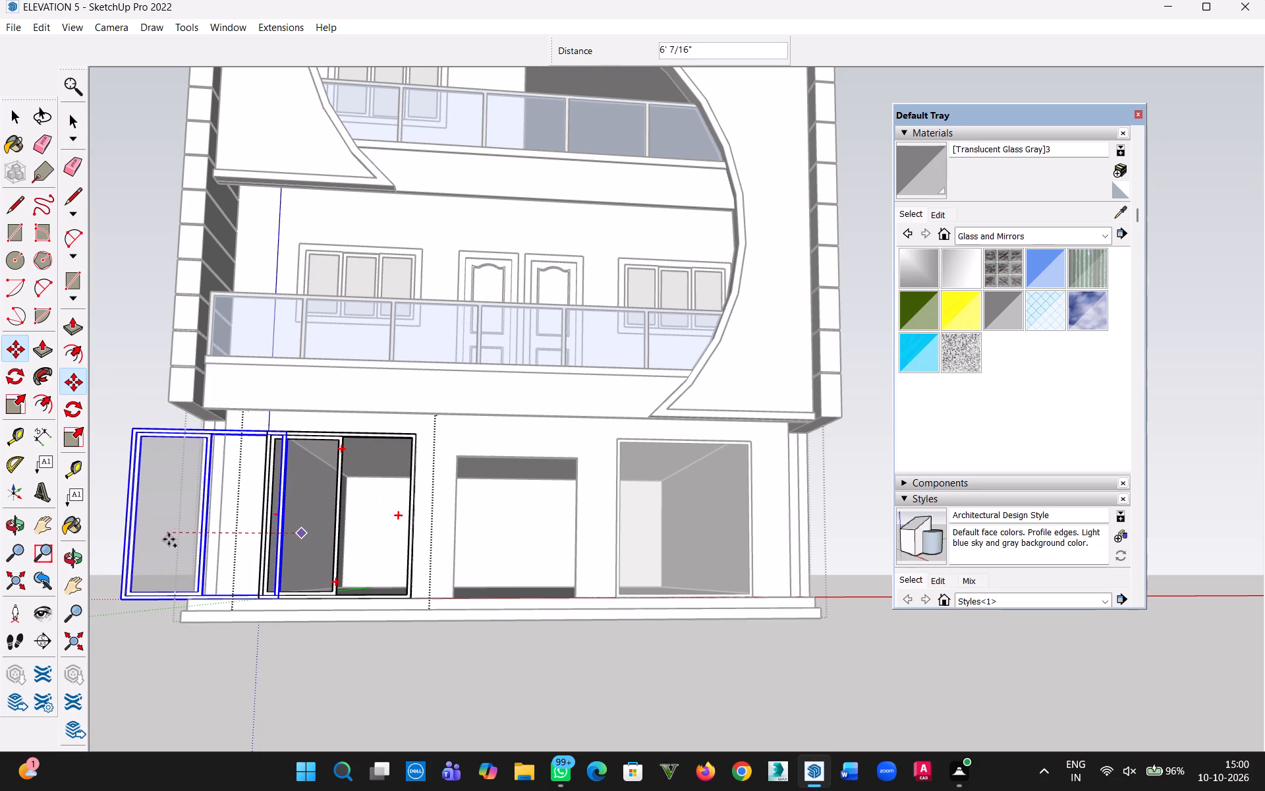
{"action": "key", "text": "h"}
{"action": "left_click_drag", "start_coordinate": [177, 542], "coordinate": [553, 616]}
{"action": "key", "text": "Escape"}
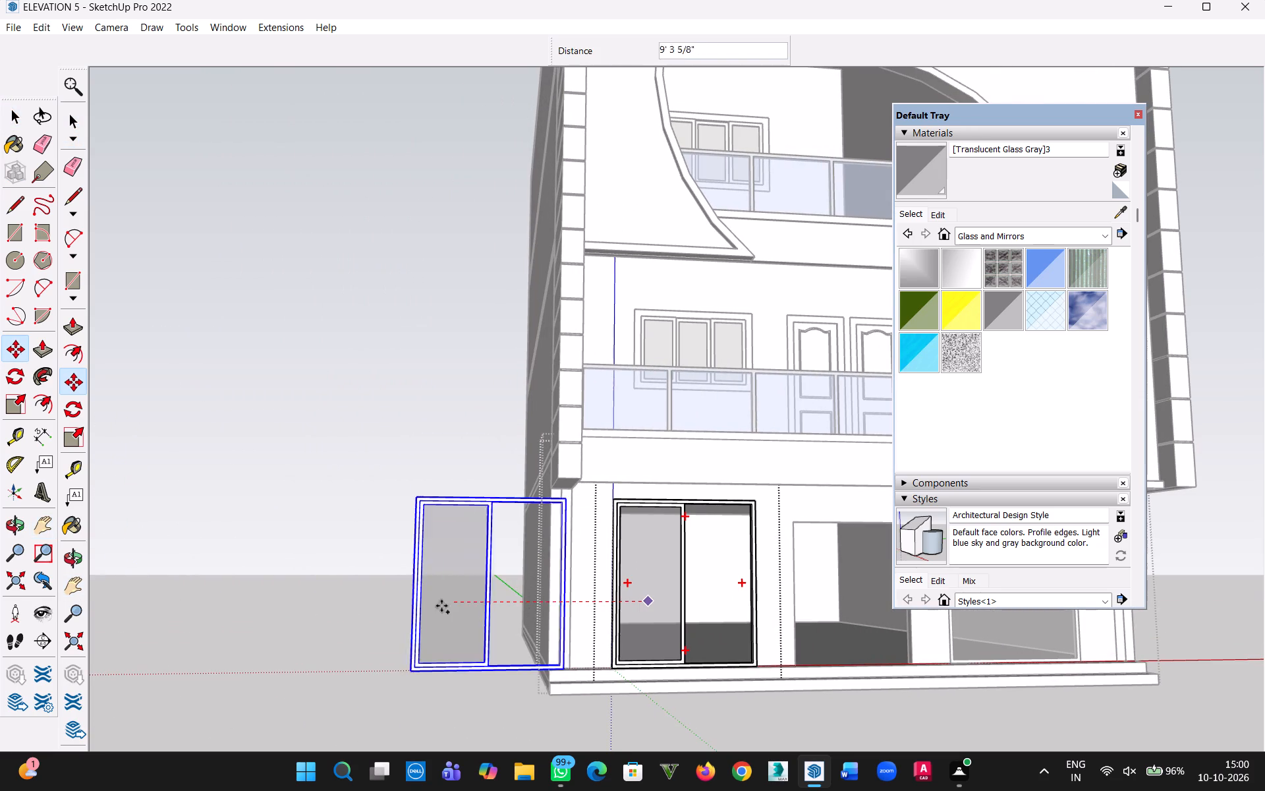
{"action": "left_click", "coordinate": [332, 601]}
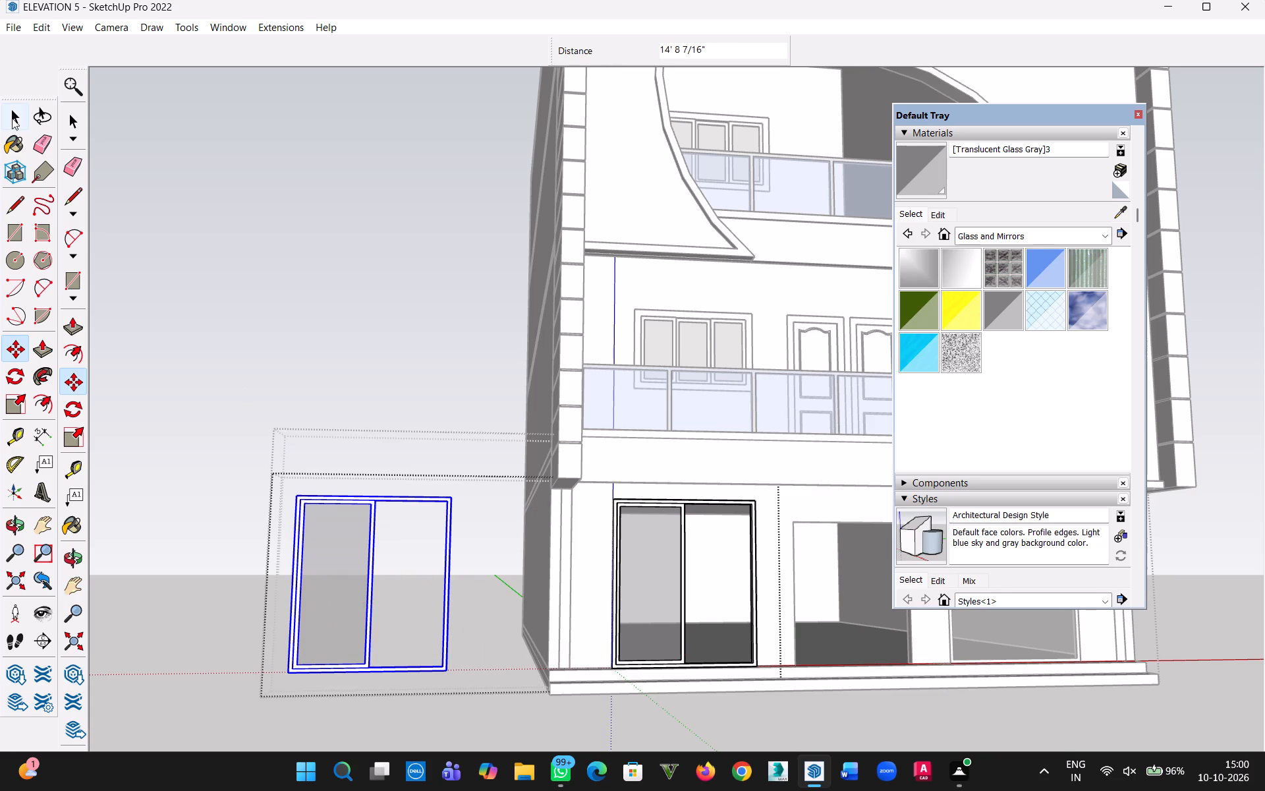
Explode the outer group that holds both the original framed sash and its copy.
{"action": "left_click", "coordinate": [13, 119]}
{"action": "left_click", "coordinate": [449, 264]}
{"action": "right_click", "coordinate": [329, 554]}
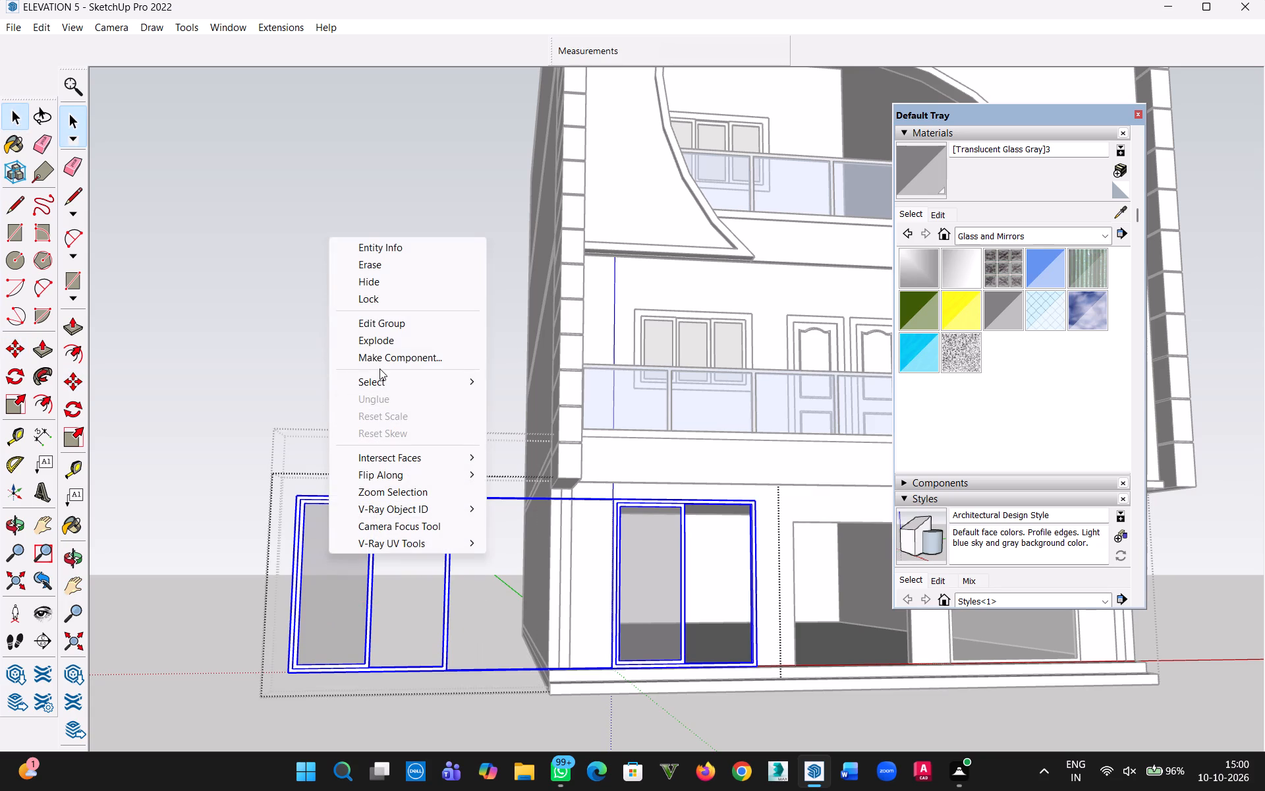
{"action": "left_click", "coordinate": [380, 341]}
Inside the copied group, delete the outer frame's right, top and bottom members around the sash.
{"action": "double_click", "coordinate": [448, 533]}
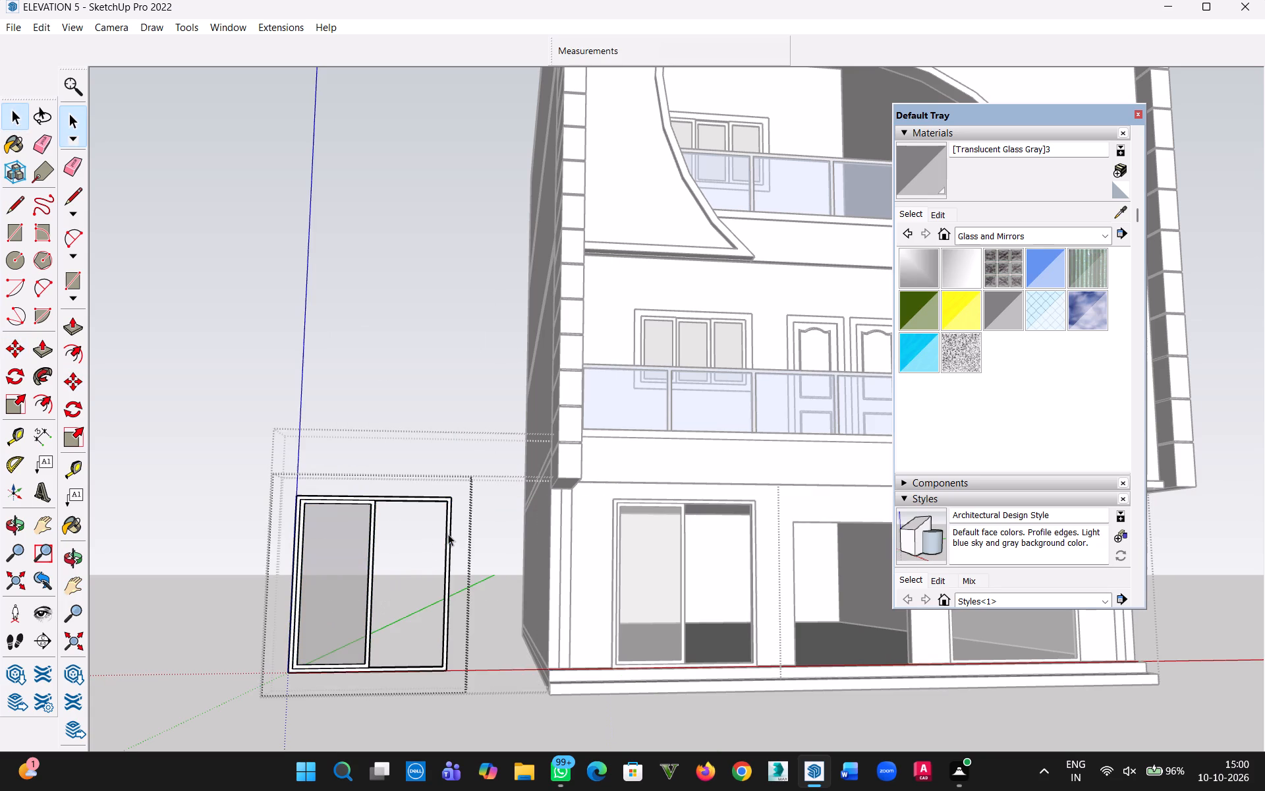
{"action": "left_click_drag", "start_coordinate": [459, 546], "coordinate": [434, 543]}
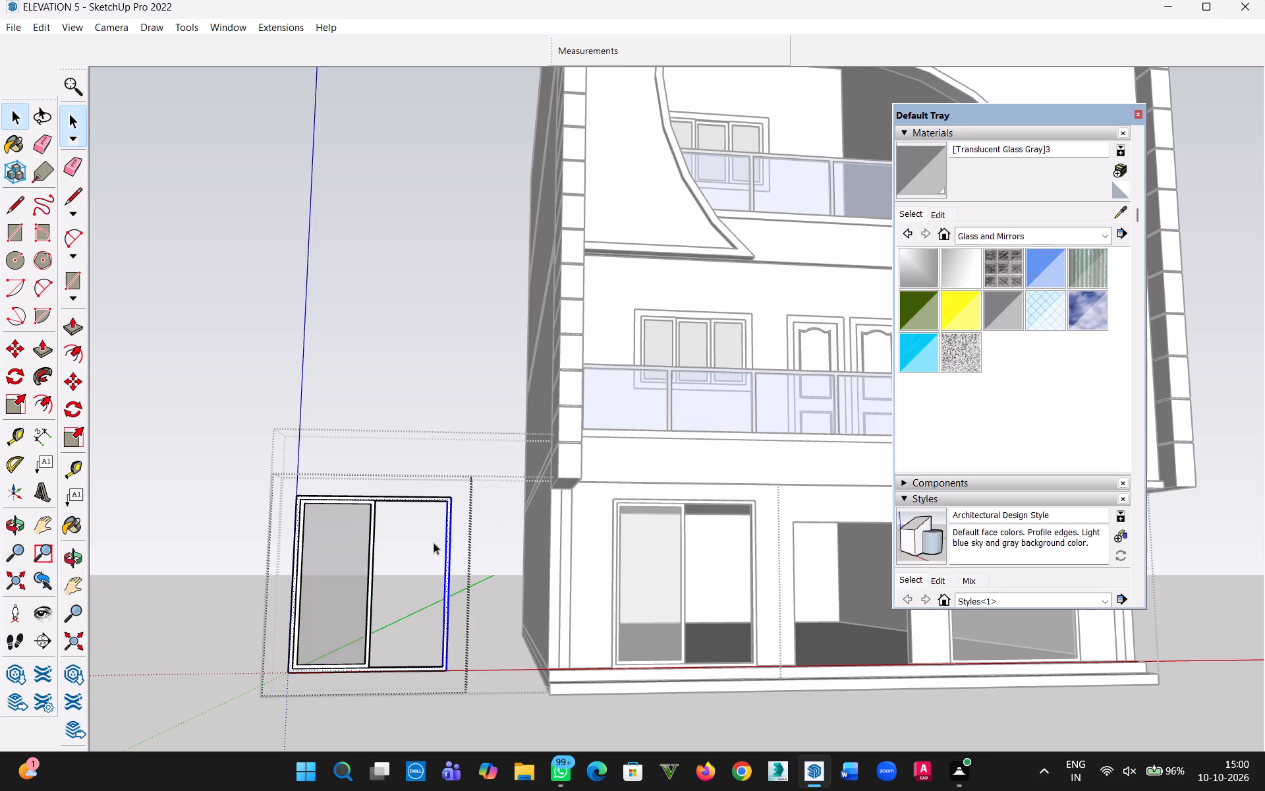
{"action": "key", "text": "Delete"}
{"action": "left_click_drag", "start_coordinate": [432, 534], "coordinate": [414, 468]}
{"action": "key", "text": "Delete"}
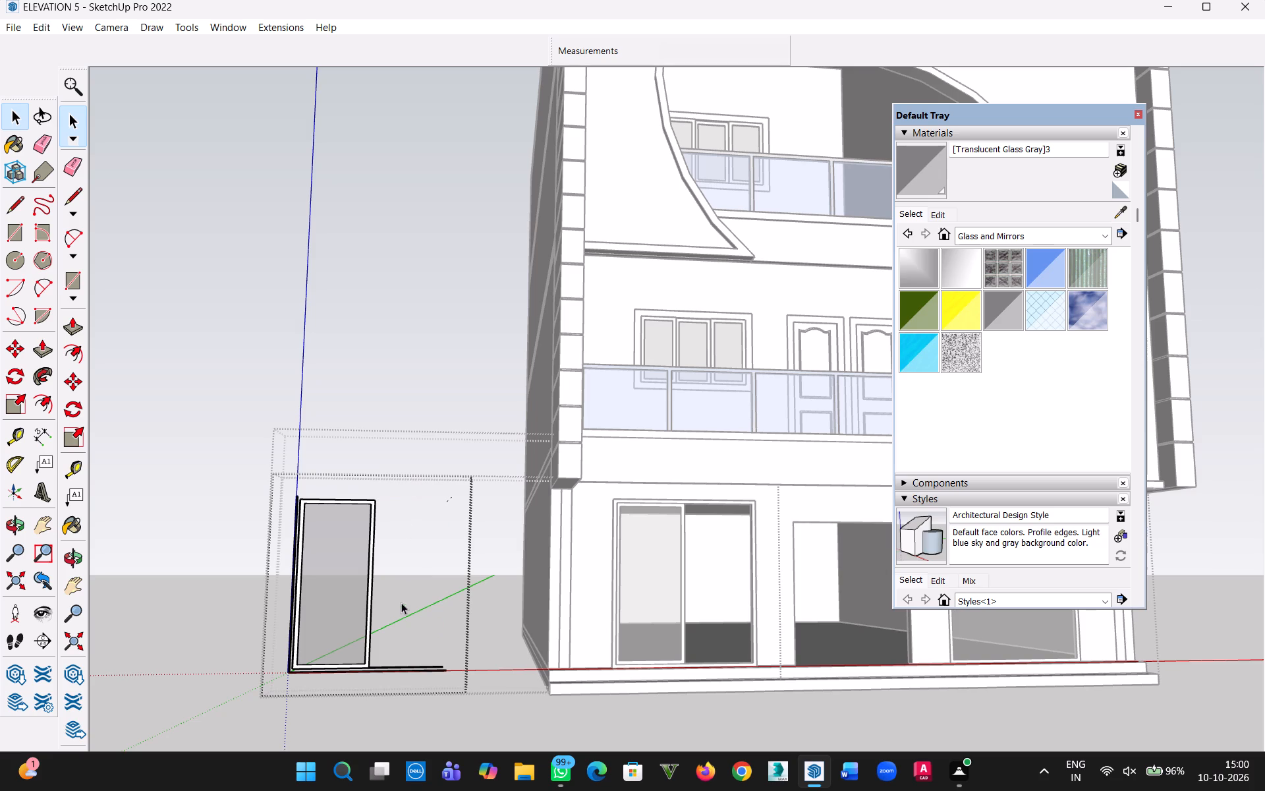
{"action": "left_click_drag", "start_coordinate": [401, 657], "coordinate": [396, 682]}
{"action": "key", "text": "Delete"}
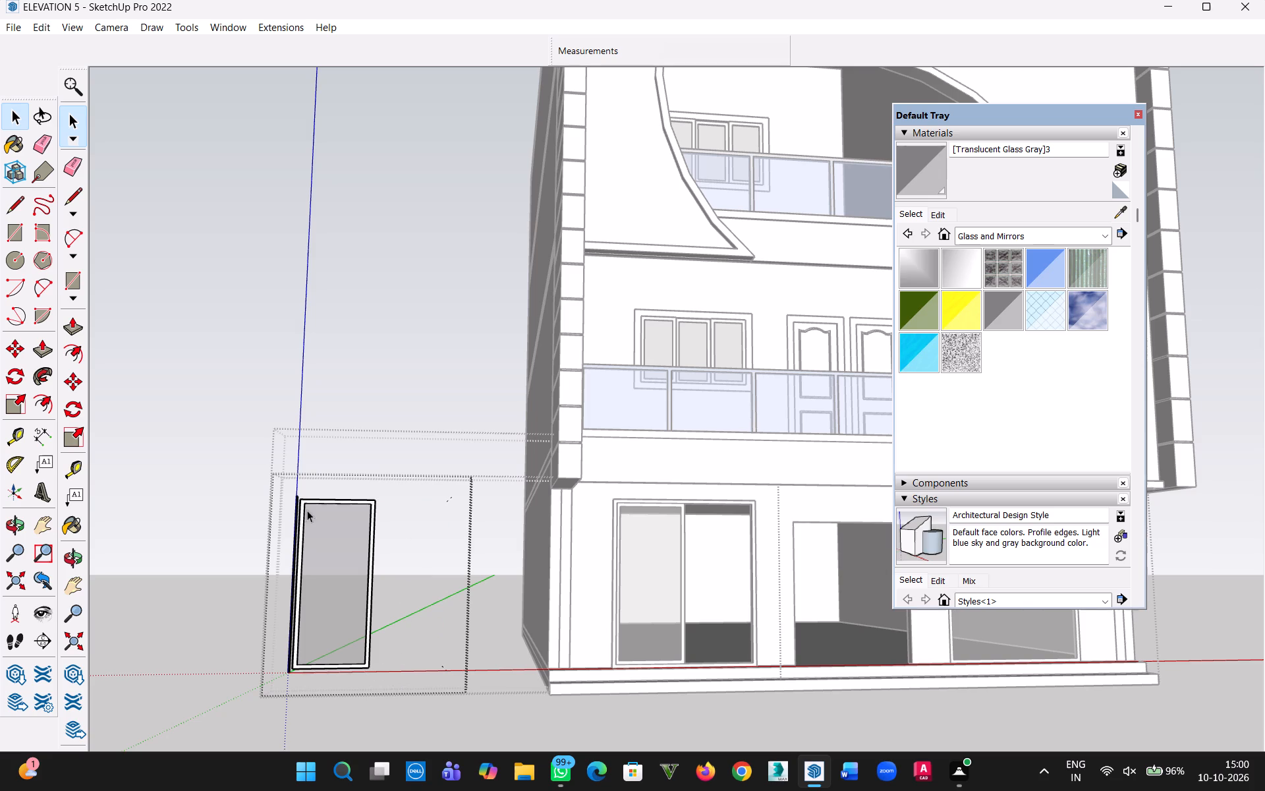
Delete the copied outer frame's remaining left member beside the sash.
{"action": "scroll", "coordinate": [300, 495], "scroll_direction": "up", "scroll_amount": 20}
{"action": "scroll", "coordinate": [300, 495], "scroll_direction": "up", "scroll_amount": 7}
{"action": "left_click_drag", "start_coordinate": [318, 403], "coordinate": [261, 411]}
{"action": "key", "text": "Delete"}
{"action": "left_click_drag", "start_coordinate": [298, 396], "coordinate": [279, 406]}
{"action": "key", "text": "Delete"}
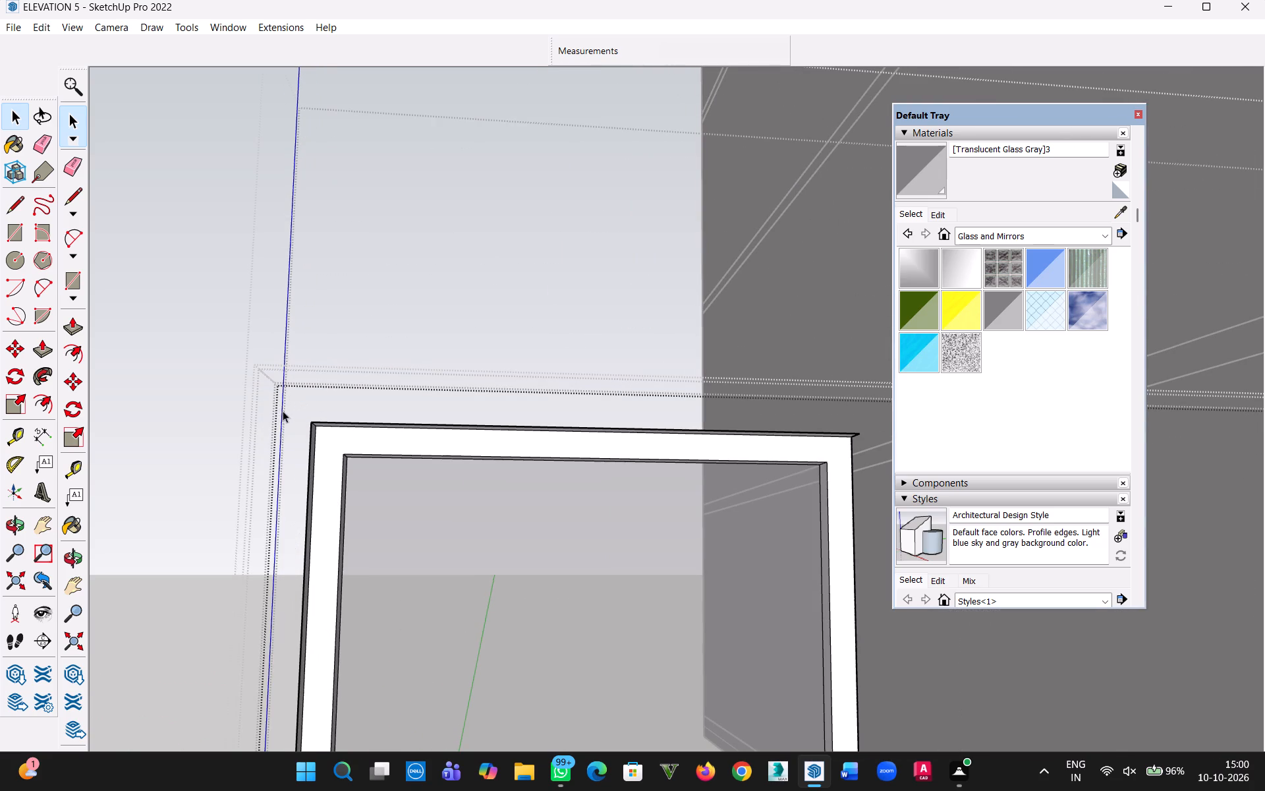
{"action": "key", "text": "ctrl+z"}
{"action": "left_click_drag", "start_coordinate": [306, 408], "coordinate": [287, 395]}
{"action": "left_click_drag", "start_coordinate": [287, 395], "coordinate": [286, 395]}
{"action": "key", "text": "Delete"}
Delete the leftover outer-frame edges near the copied sash's lower-left corner.
{"action": "key", "text": "h"}
{"action": "left_click_drag", "start_coordinate": [352, 533], "coordinate": [443, 29]}
{"action": "left_click_drag", "start_coordinate": [474, 664], "coordinate": [457, 128]}
{"action": "left_click_drag", "start_coordinate": [330, 675], "coordinate": [359, 444]}
{"action": "middle_click_drag", "start_coordinate": [309, 571], "coordinate": [368, 761]}
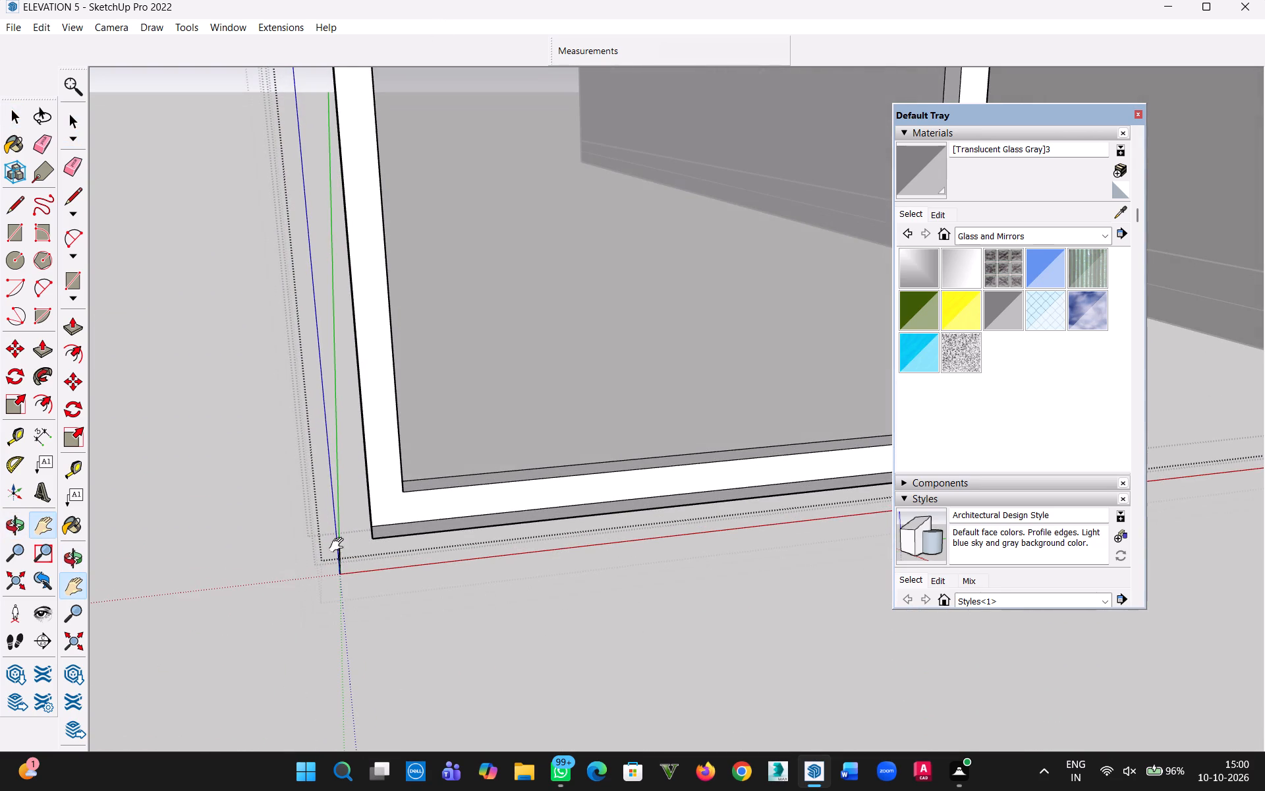
{"action": "key", "text": "Escape"}
{"action": "left_click_drag", "start_coordinate": [352, 563], "coordinate": [314, 564]}
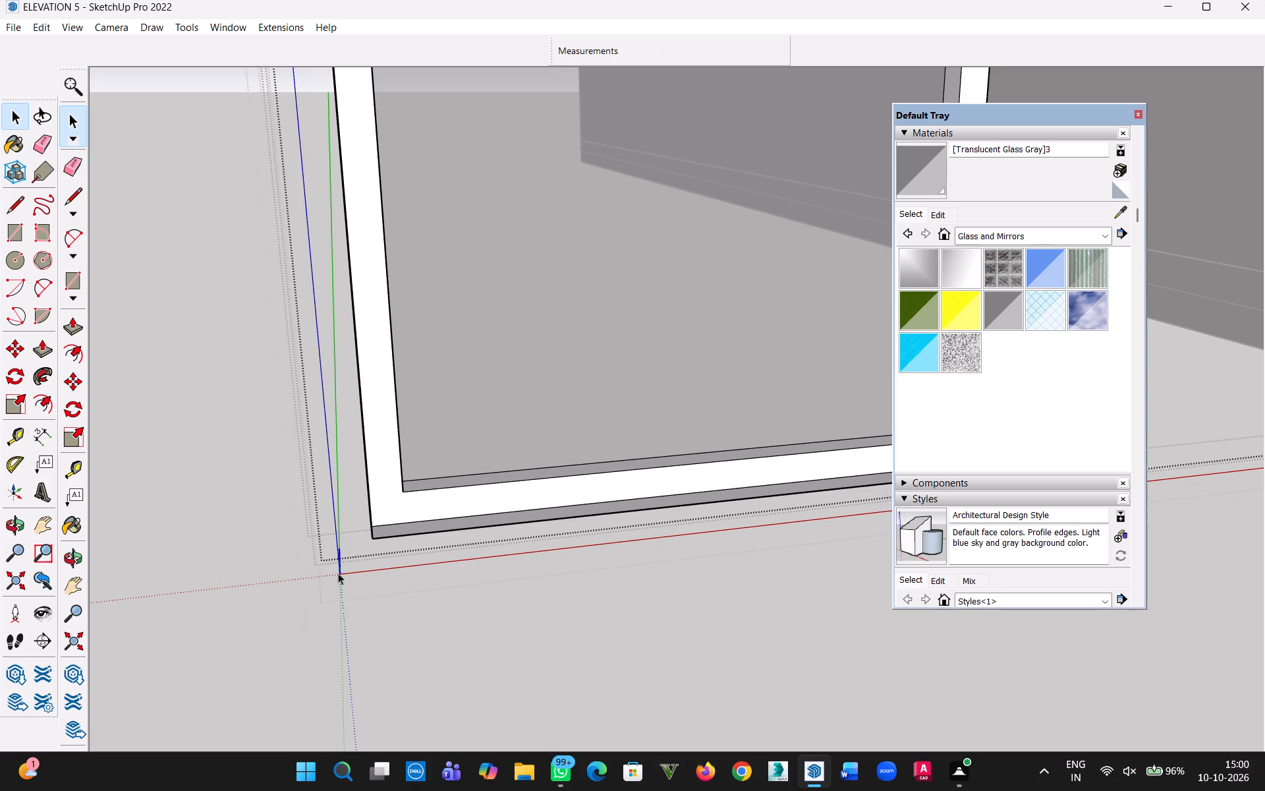
{"action": "key", "text": "Delete"}
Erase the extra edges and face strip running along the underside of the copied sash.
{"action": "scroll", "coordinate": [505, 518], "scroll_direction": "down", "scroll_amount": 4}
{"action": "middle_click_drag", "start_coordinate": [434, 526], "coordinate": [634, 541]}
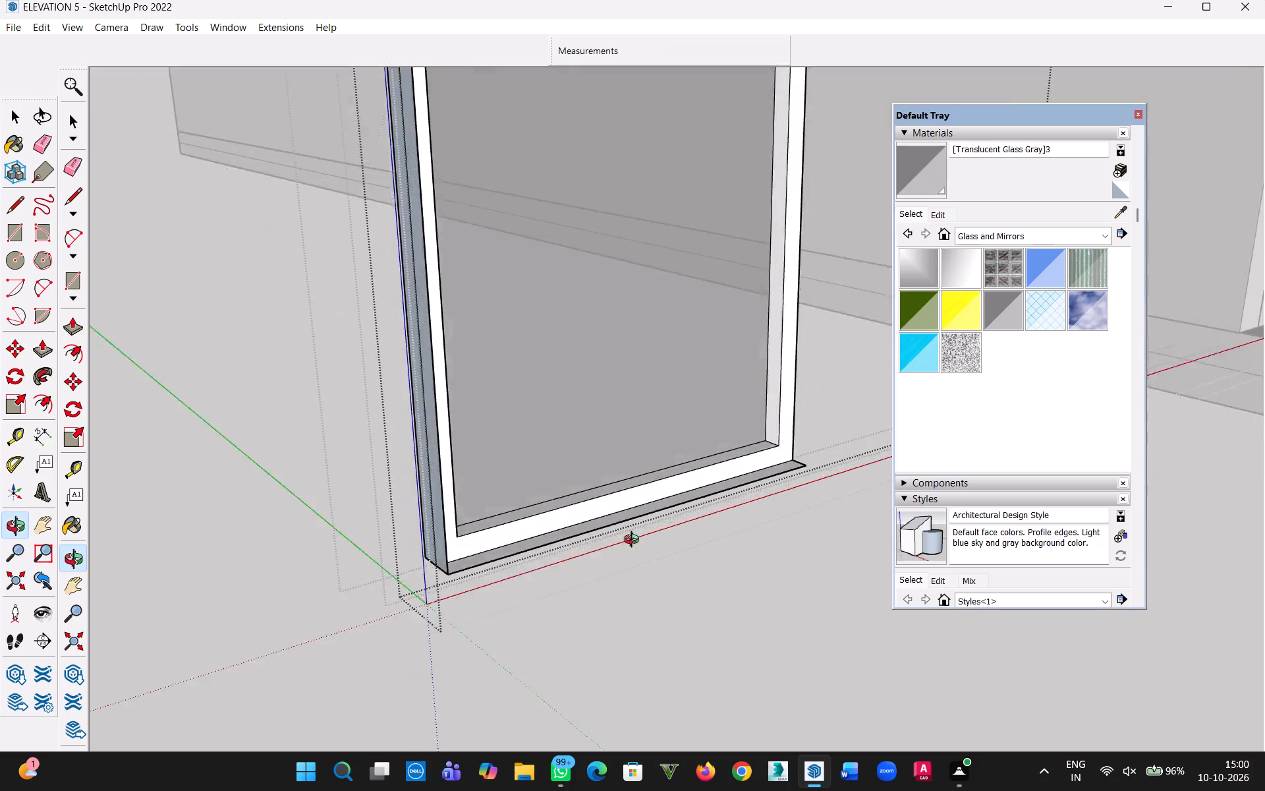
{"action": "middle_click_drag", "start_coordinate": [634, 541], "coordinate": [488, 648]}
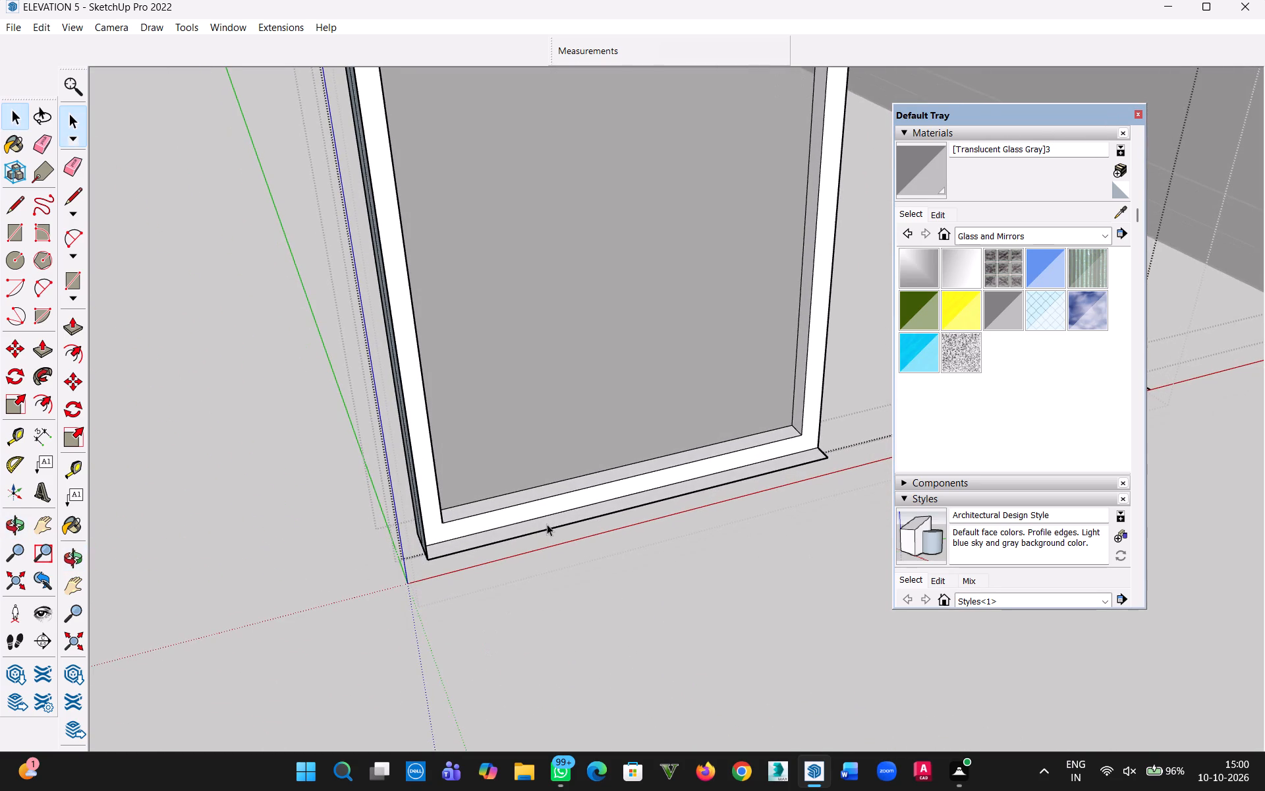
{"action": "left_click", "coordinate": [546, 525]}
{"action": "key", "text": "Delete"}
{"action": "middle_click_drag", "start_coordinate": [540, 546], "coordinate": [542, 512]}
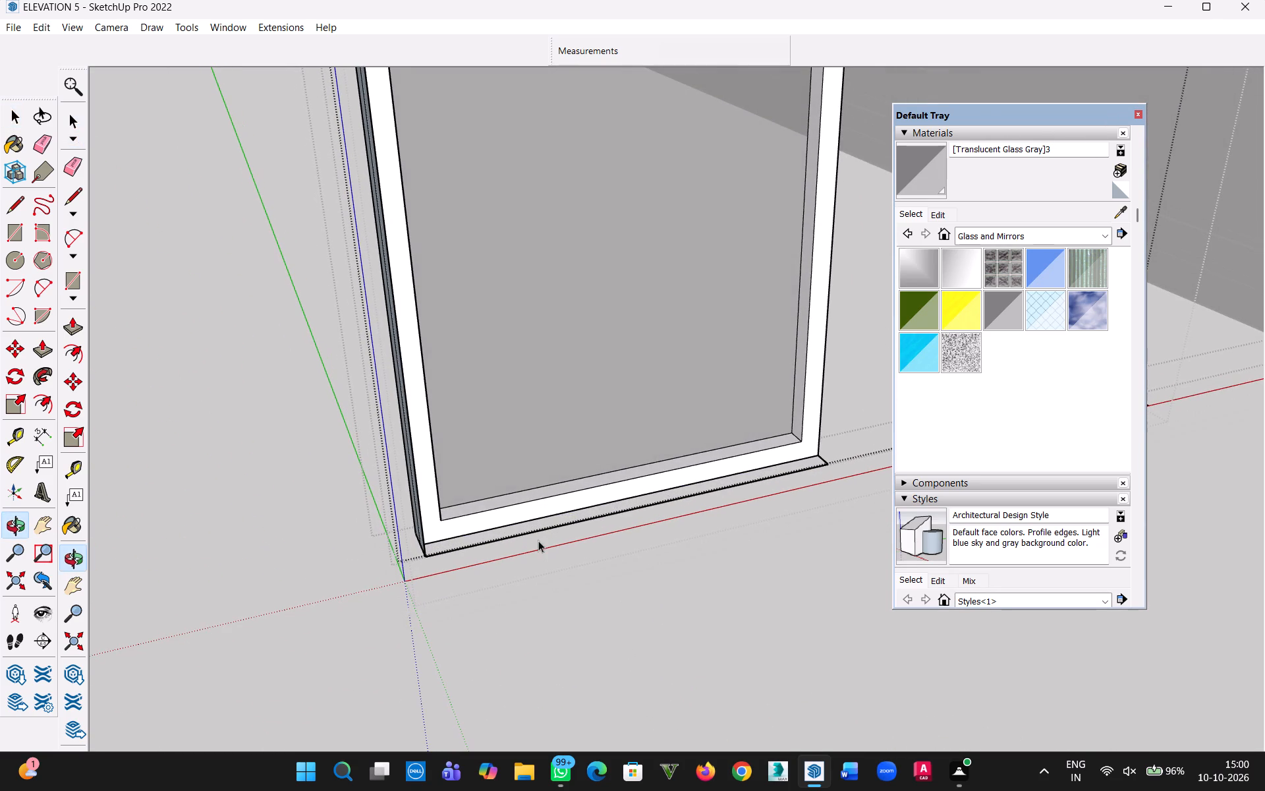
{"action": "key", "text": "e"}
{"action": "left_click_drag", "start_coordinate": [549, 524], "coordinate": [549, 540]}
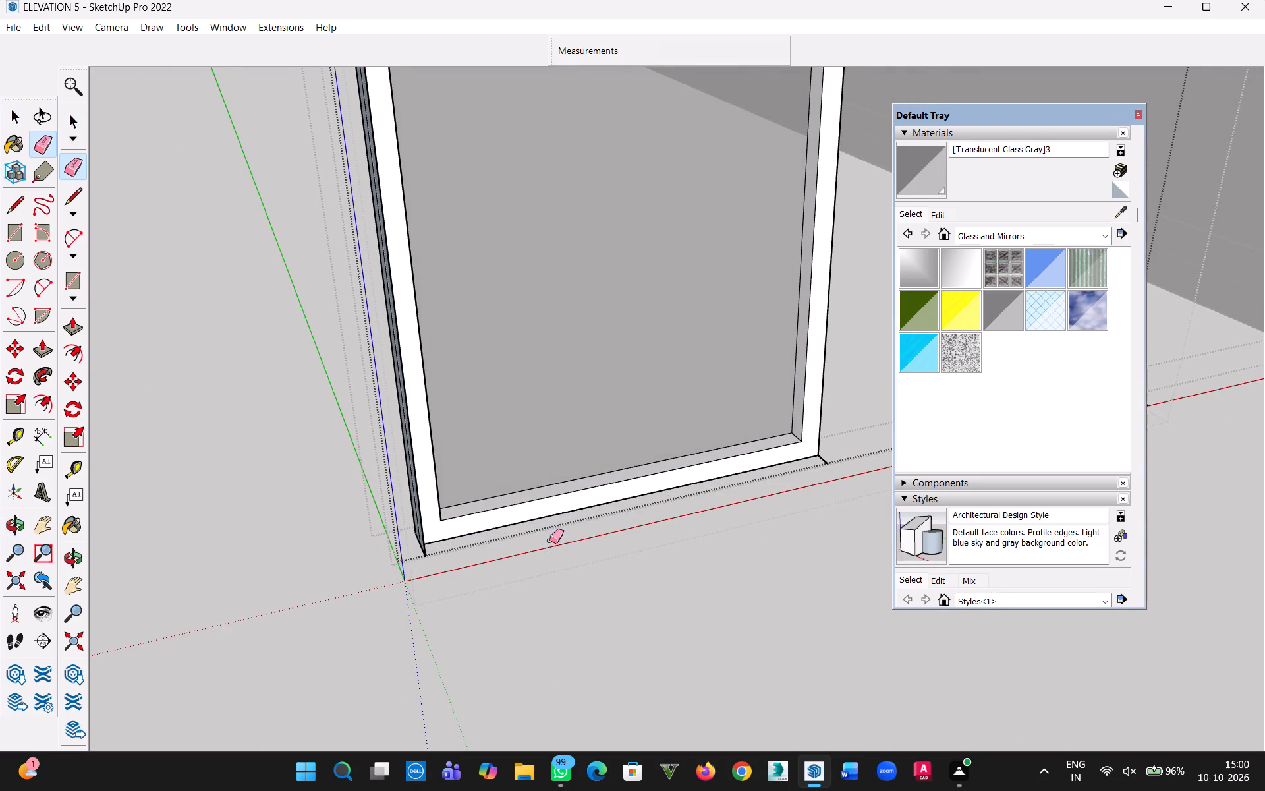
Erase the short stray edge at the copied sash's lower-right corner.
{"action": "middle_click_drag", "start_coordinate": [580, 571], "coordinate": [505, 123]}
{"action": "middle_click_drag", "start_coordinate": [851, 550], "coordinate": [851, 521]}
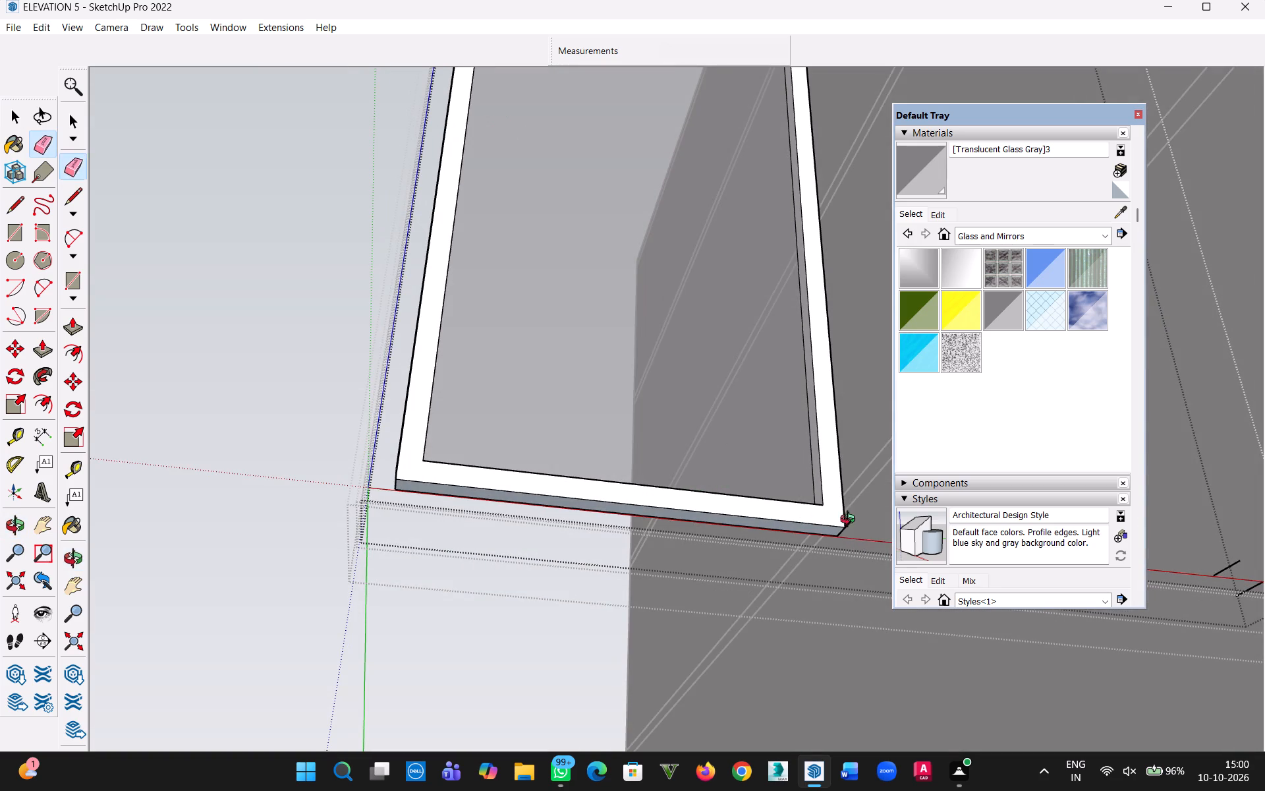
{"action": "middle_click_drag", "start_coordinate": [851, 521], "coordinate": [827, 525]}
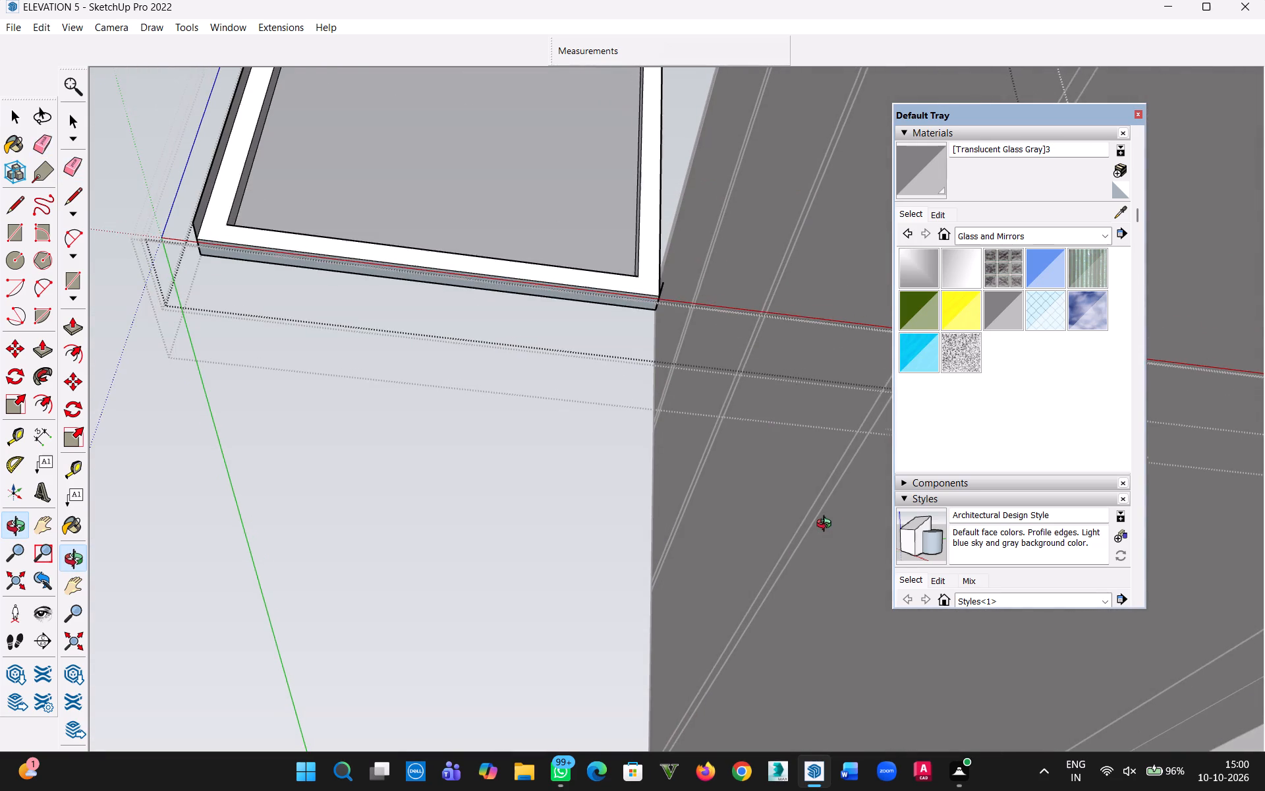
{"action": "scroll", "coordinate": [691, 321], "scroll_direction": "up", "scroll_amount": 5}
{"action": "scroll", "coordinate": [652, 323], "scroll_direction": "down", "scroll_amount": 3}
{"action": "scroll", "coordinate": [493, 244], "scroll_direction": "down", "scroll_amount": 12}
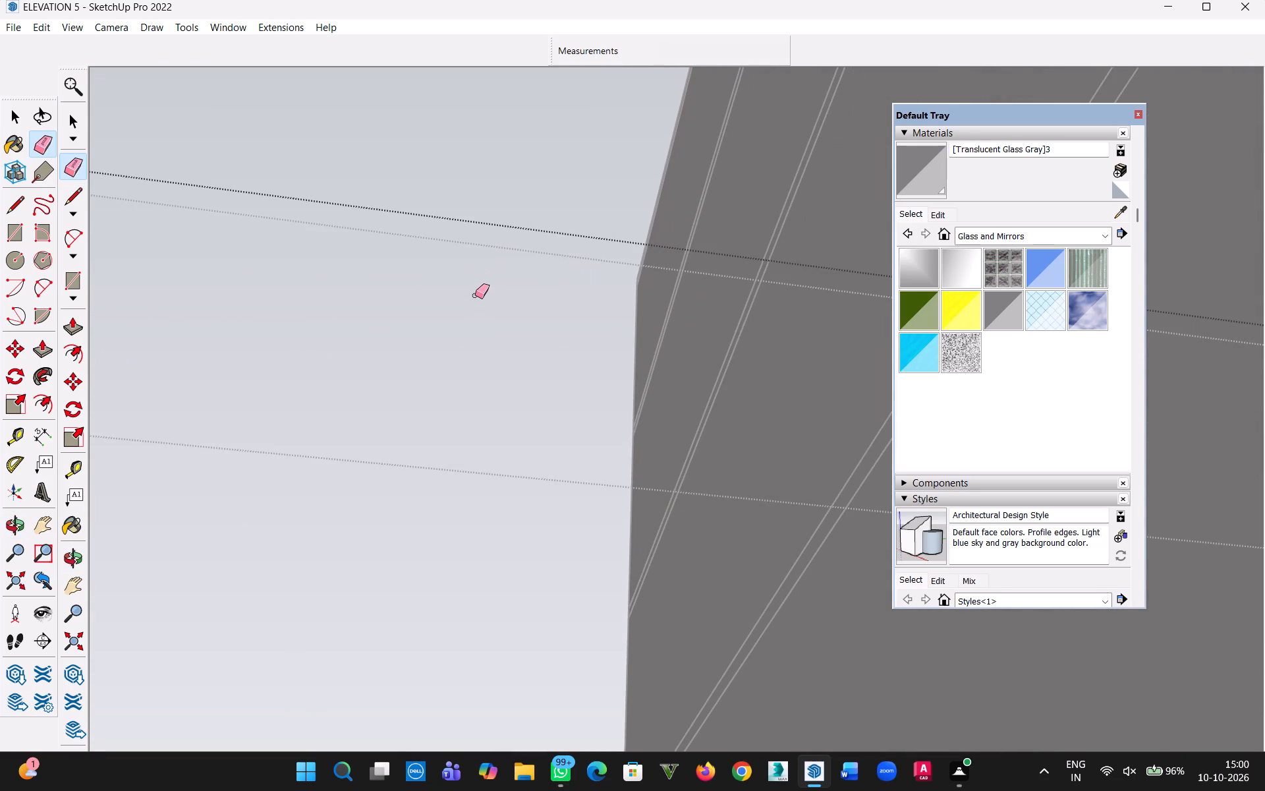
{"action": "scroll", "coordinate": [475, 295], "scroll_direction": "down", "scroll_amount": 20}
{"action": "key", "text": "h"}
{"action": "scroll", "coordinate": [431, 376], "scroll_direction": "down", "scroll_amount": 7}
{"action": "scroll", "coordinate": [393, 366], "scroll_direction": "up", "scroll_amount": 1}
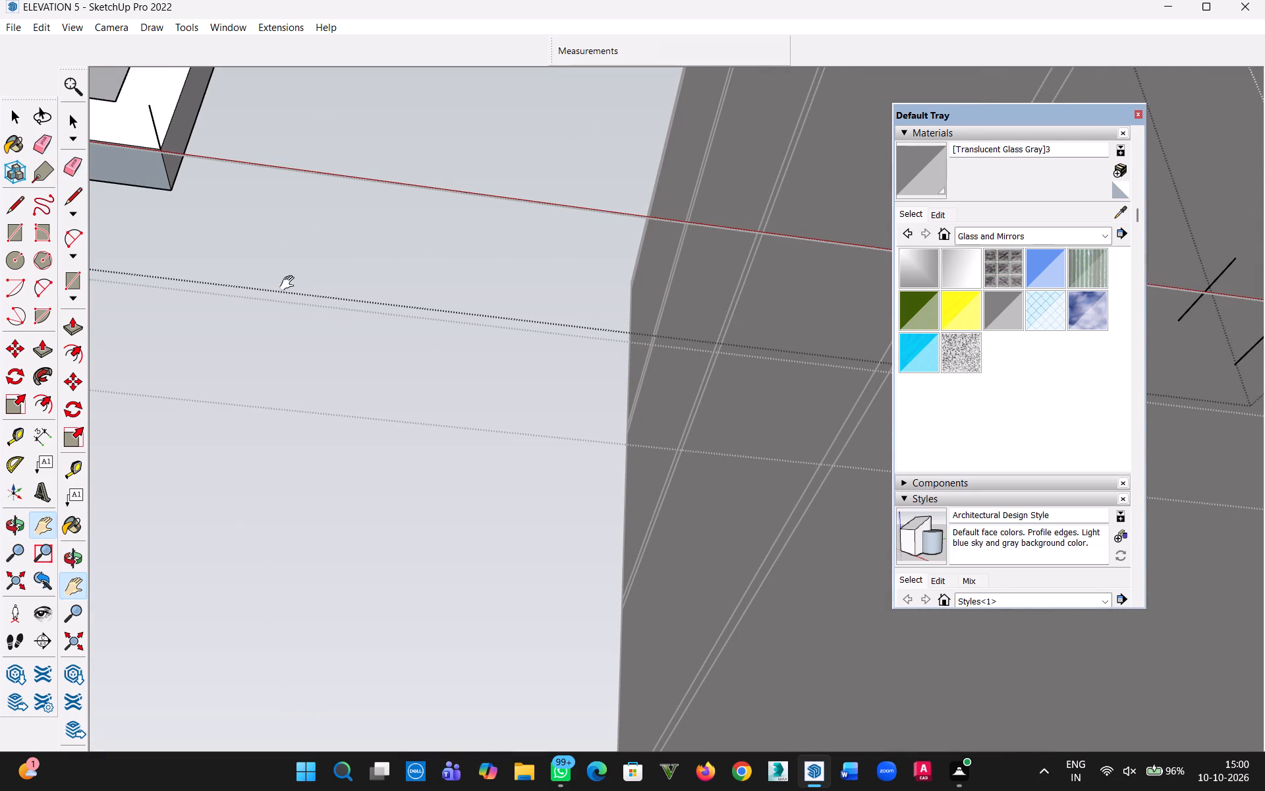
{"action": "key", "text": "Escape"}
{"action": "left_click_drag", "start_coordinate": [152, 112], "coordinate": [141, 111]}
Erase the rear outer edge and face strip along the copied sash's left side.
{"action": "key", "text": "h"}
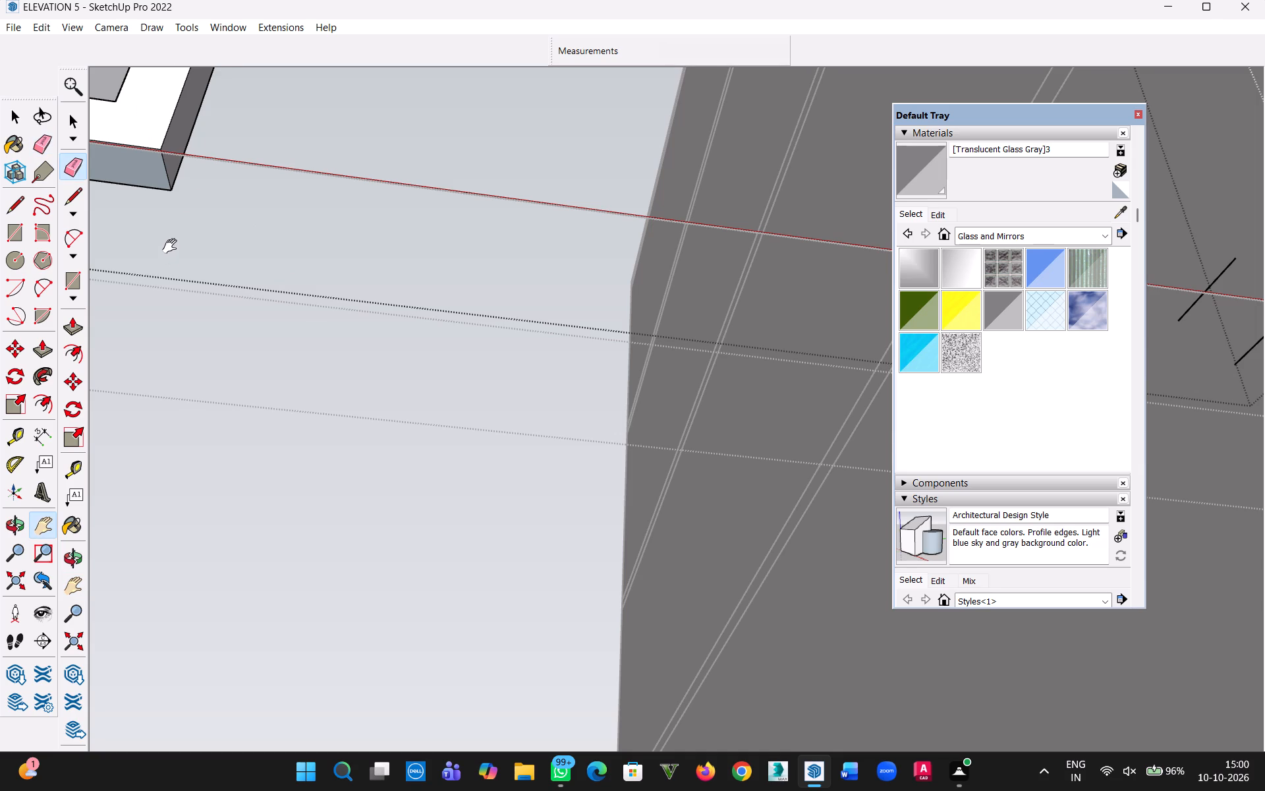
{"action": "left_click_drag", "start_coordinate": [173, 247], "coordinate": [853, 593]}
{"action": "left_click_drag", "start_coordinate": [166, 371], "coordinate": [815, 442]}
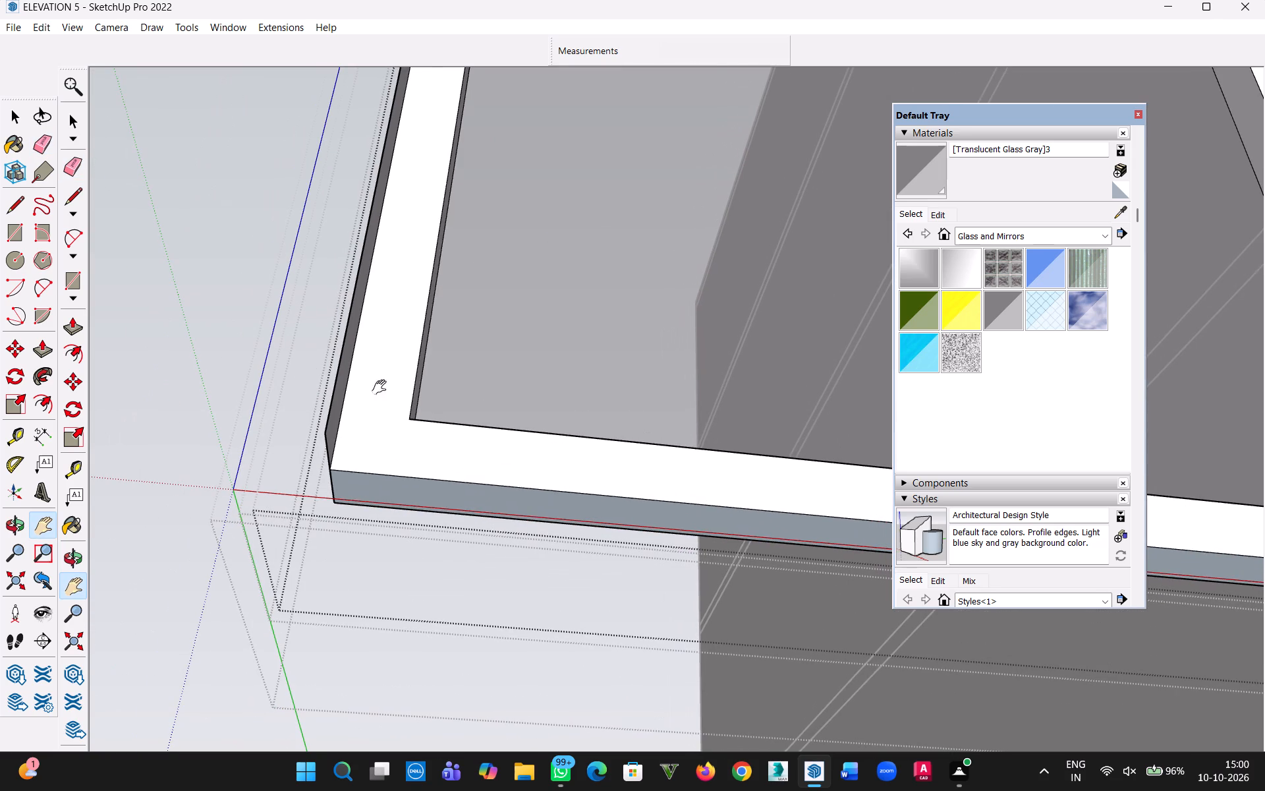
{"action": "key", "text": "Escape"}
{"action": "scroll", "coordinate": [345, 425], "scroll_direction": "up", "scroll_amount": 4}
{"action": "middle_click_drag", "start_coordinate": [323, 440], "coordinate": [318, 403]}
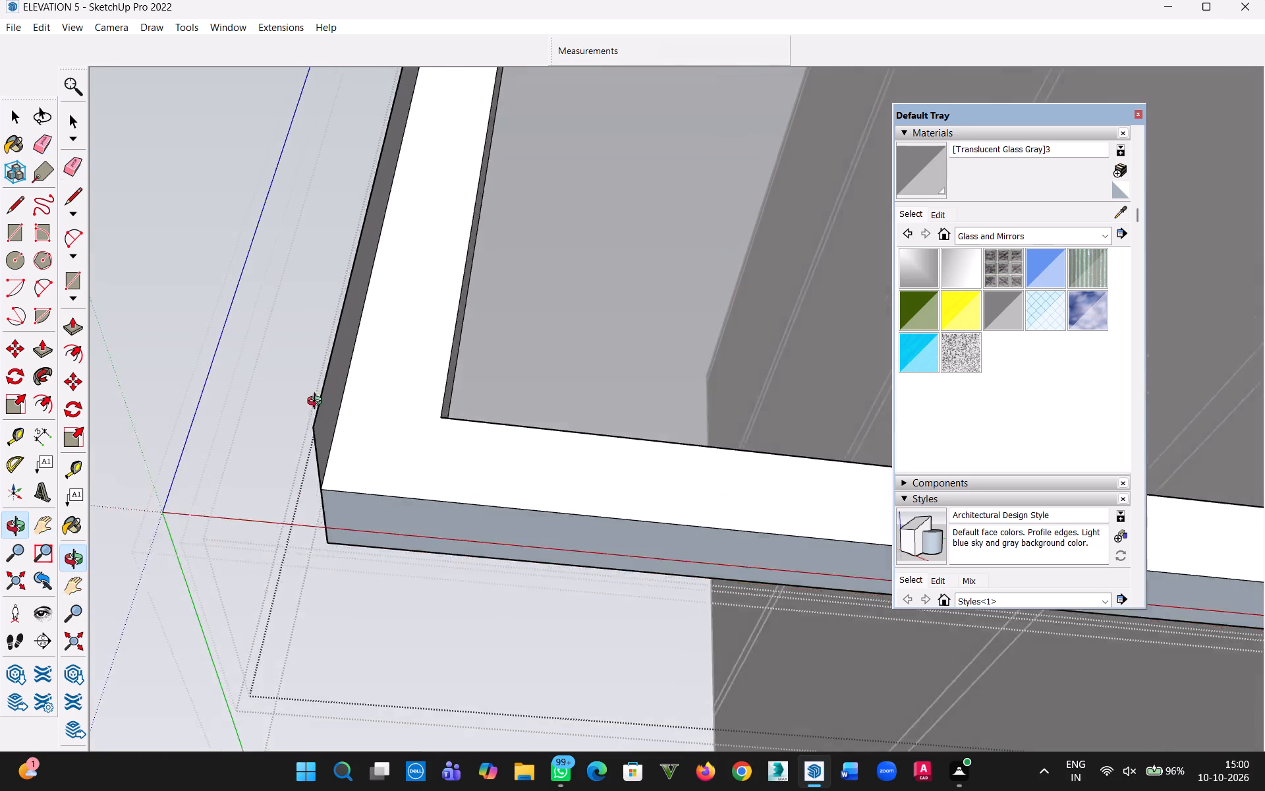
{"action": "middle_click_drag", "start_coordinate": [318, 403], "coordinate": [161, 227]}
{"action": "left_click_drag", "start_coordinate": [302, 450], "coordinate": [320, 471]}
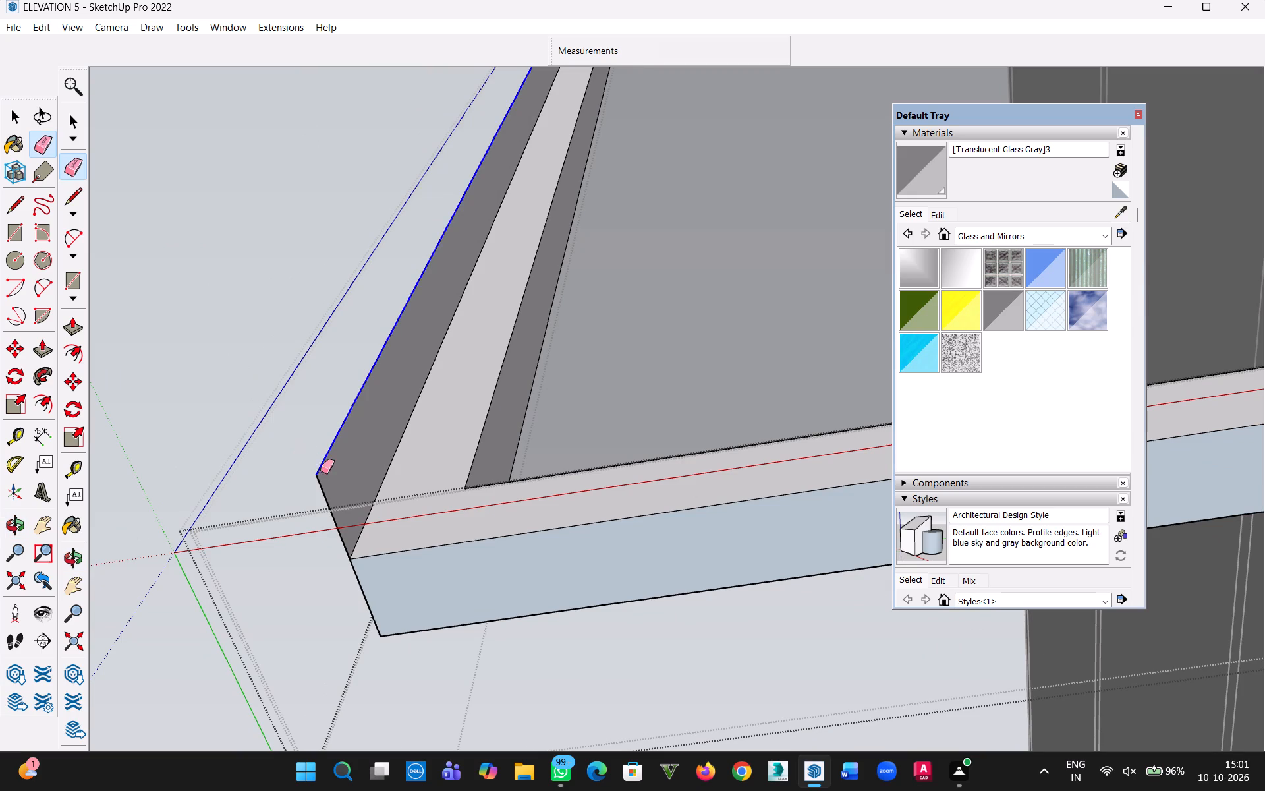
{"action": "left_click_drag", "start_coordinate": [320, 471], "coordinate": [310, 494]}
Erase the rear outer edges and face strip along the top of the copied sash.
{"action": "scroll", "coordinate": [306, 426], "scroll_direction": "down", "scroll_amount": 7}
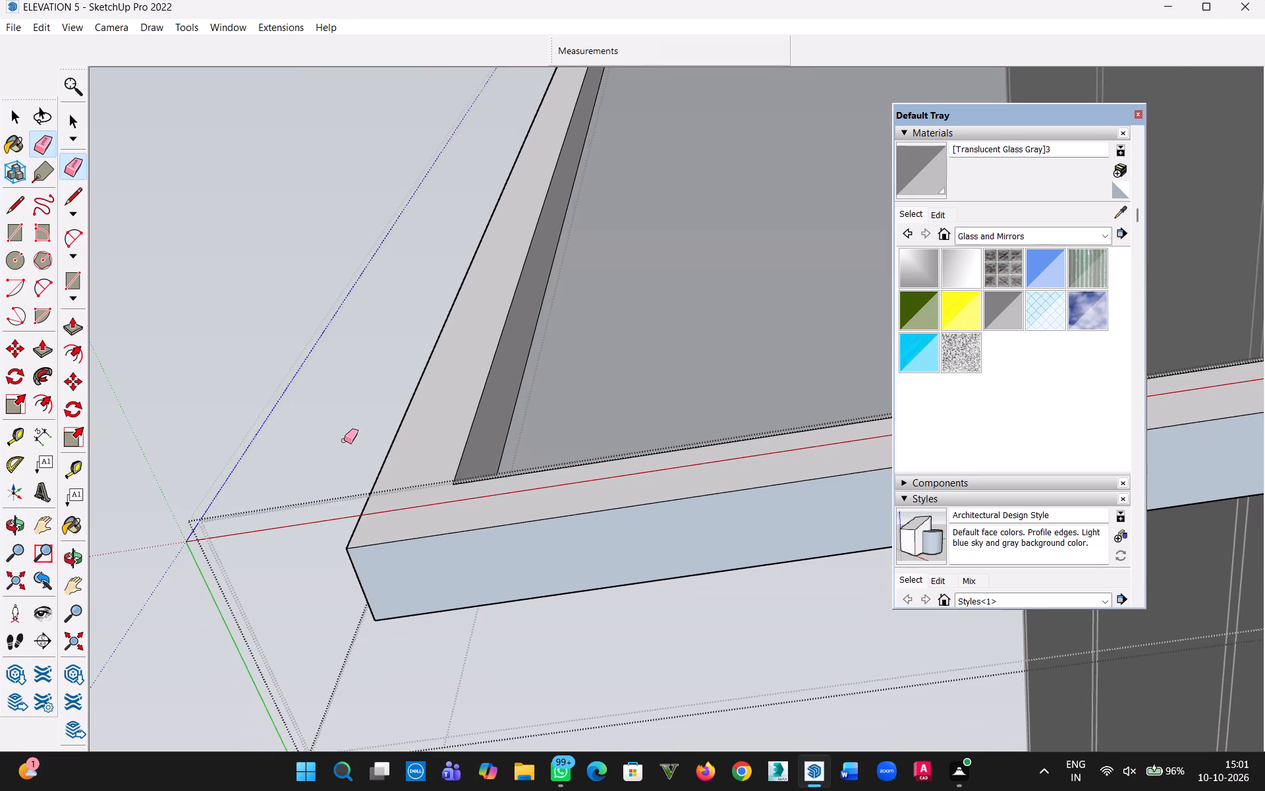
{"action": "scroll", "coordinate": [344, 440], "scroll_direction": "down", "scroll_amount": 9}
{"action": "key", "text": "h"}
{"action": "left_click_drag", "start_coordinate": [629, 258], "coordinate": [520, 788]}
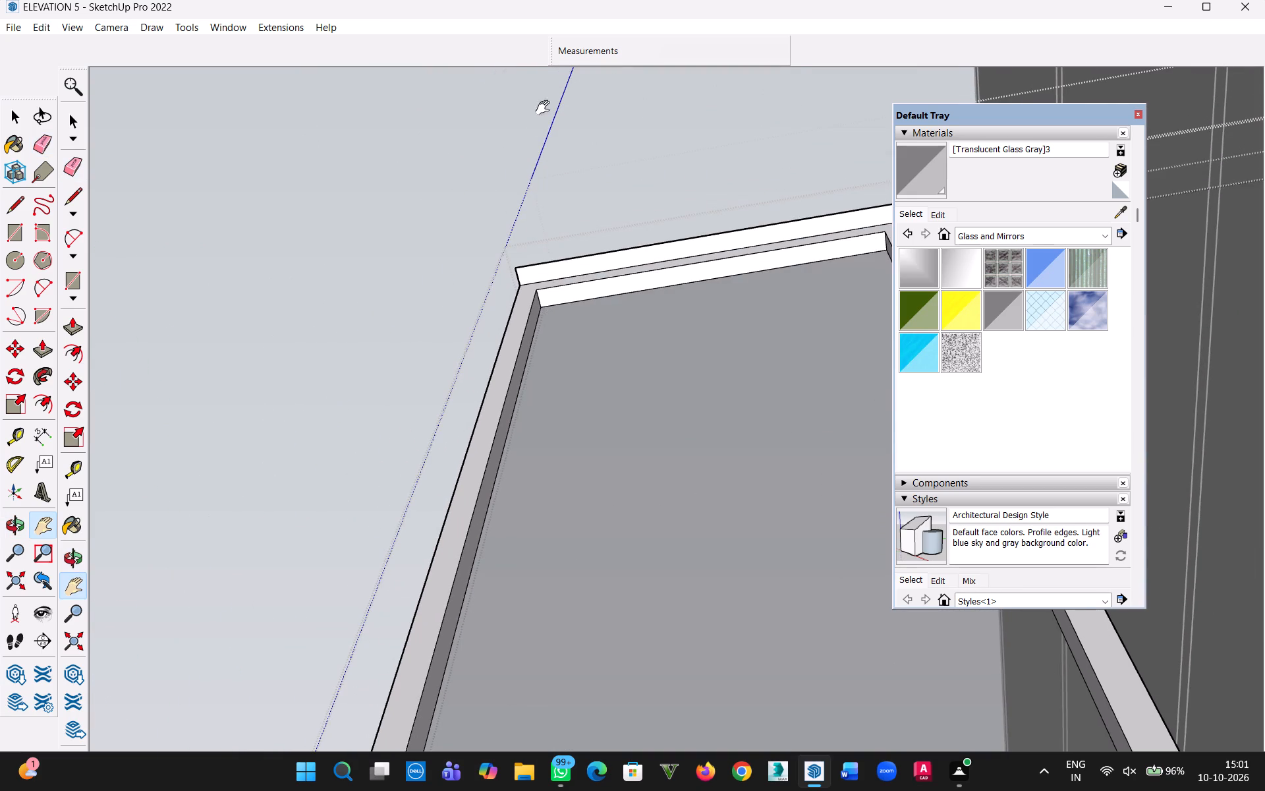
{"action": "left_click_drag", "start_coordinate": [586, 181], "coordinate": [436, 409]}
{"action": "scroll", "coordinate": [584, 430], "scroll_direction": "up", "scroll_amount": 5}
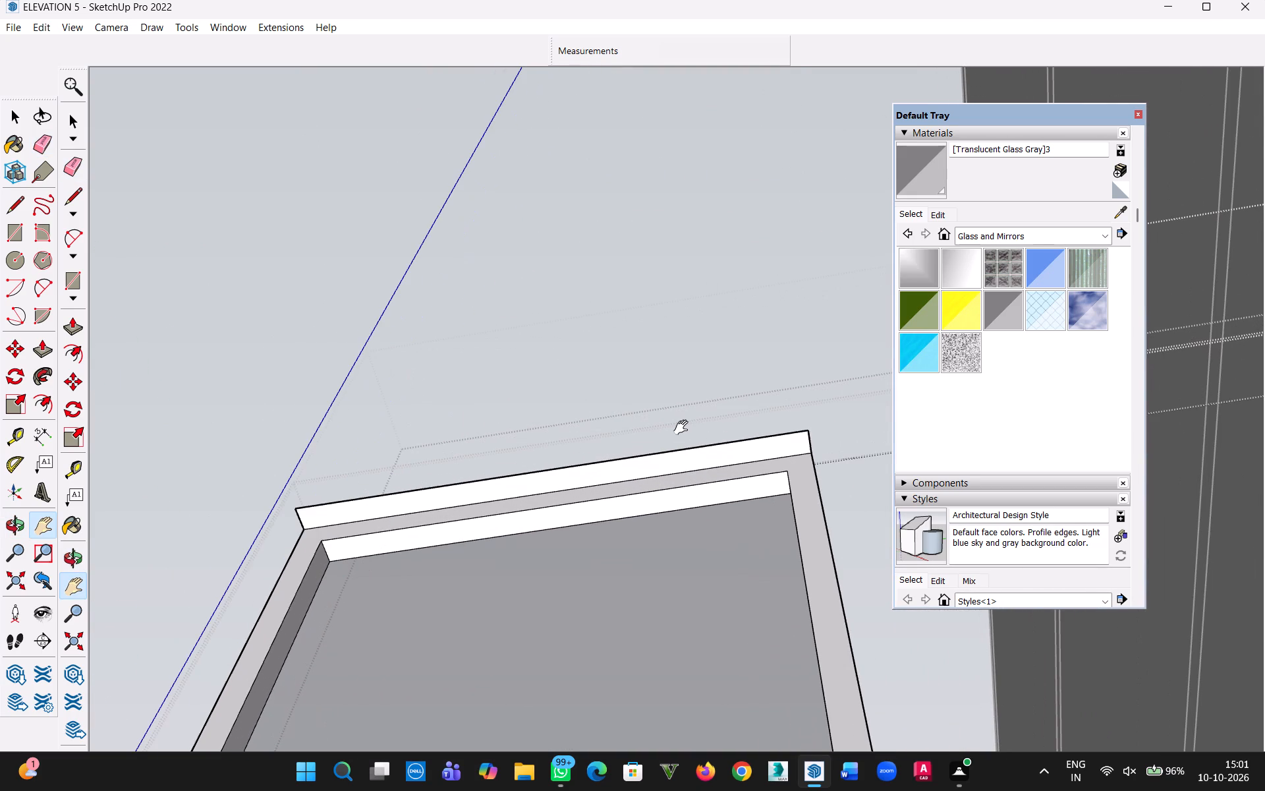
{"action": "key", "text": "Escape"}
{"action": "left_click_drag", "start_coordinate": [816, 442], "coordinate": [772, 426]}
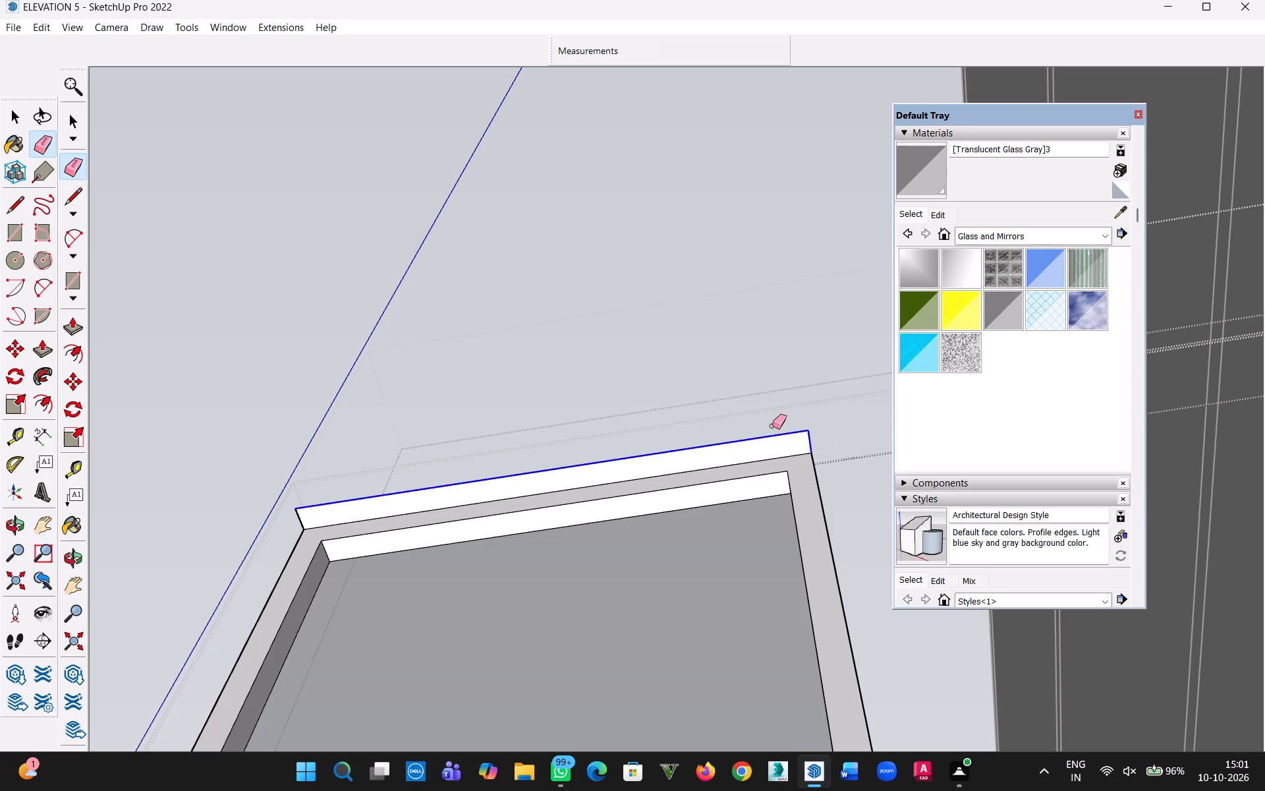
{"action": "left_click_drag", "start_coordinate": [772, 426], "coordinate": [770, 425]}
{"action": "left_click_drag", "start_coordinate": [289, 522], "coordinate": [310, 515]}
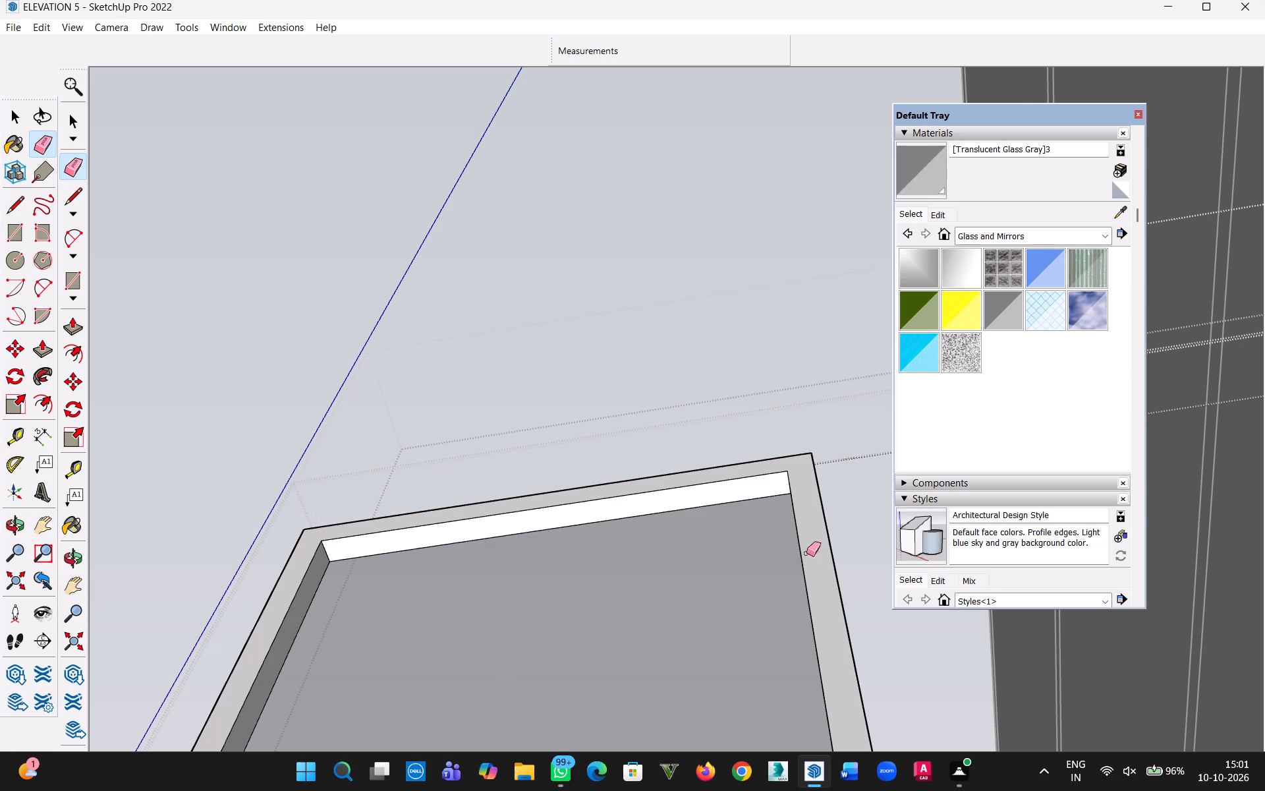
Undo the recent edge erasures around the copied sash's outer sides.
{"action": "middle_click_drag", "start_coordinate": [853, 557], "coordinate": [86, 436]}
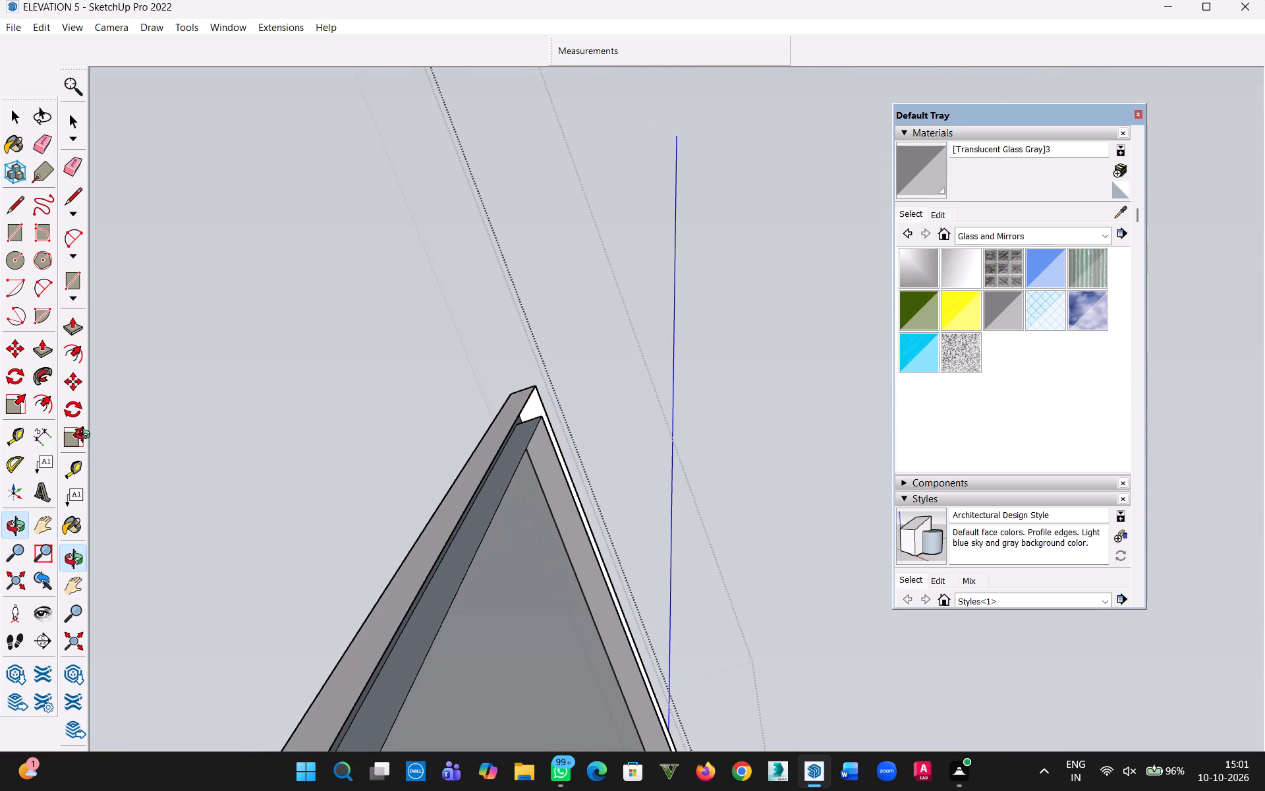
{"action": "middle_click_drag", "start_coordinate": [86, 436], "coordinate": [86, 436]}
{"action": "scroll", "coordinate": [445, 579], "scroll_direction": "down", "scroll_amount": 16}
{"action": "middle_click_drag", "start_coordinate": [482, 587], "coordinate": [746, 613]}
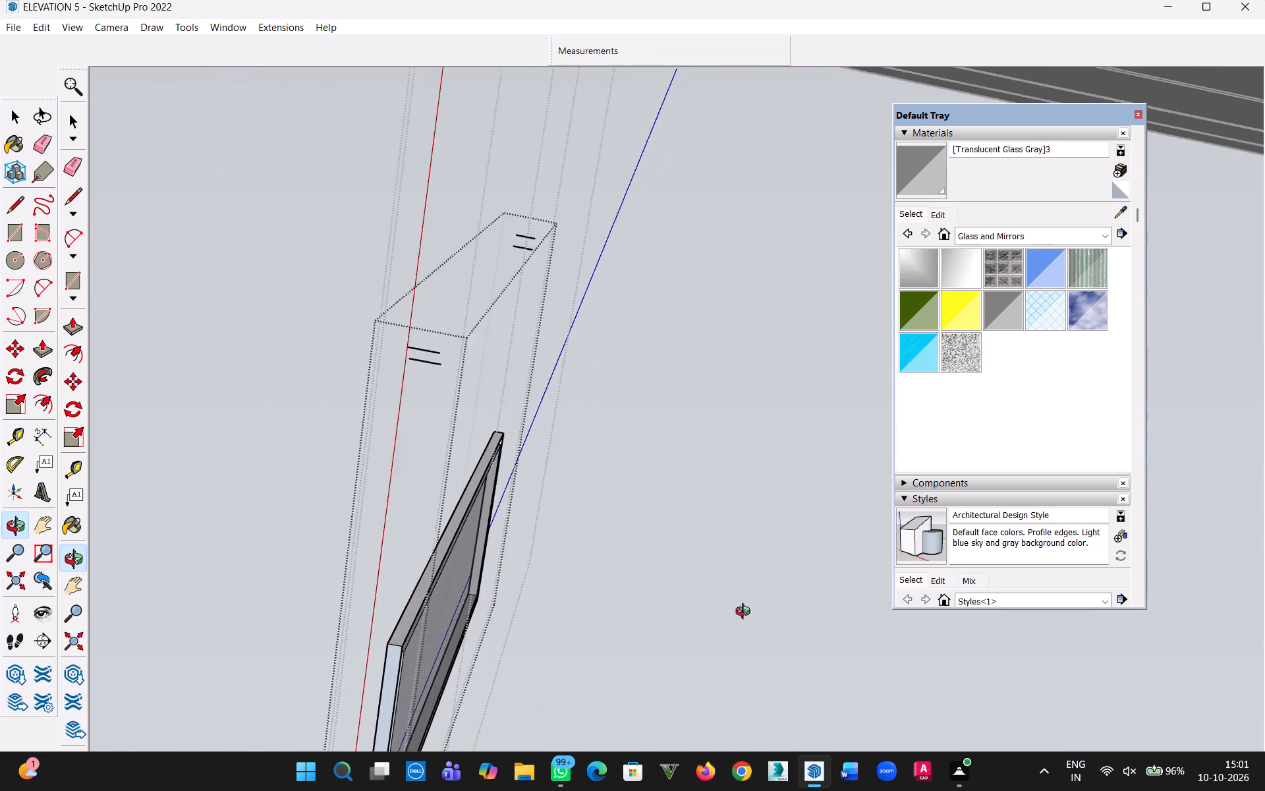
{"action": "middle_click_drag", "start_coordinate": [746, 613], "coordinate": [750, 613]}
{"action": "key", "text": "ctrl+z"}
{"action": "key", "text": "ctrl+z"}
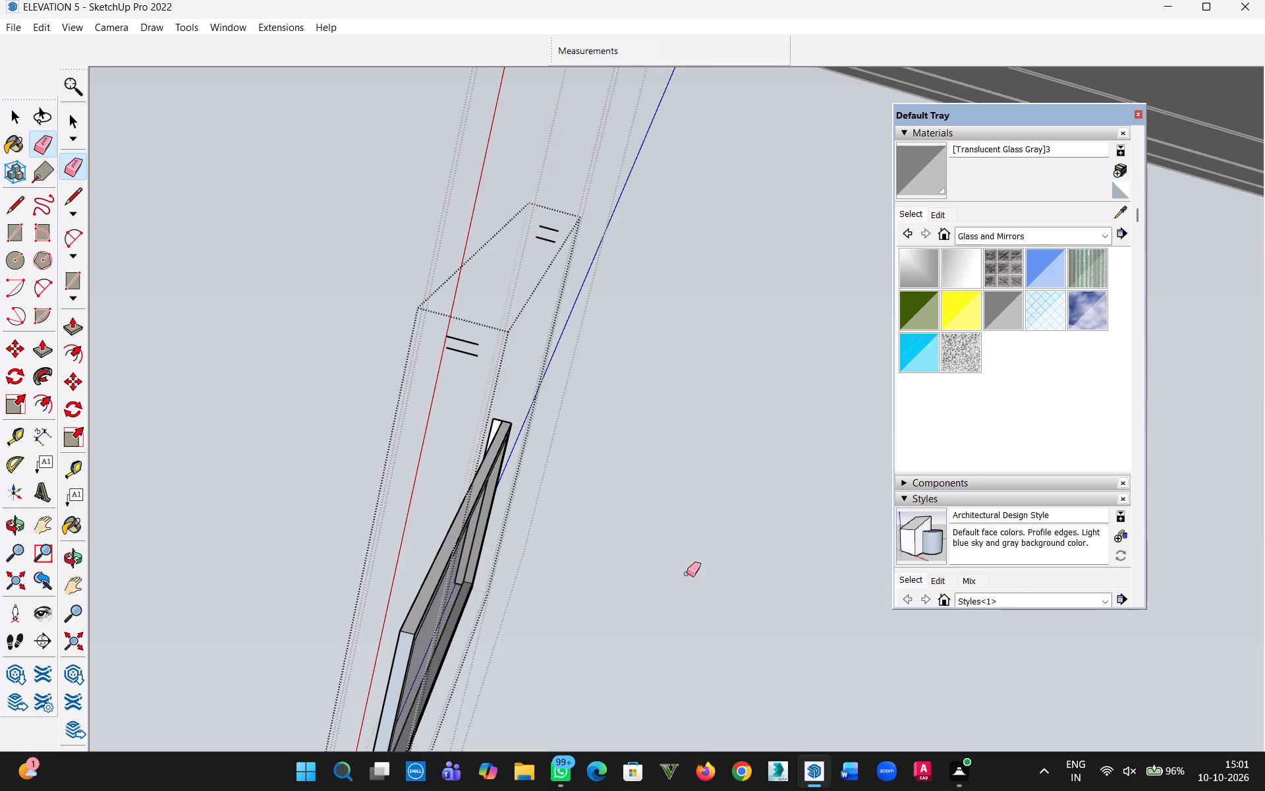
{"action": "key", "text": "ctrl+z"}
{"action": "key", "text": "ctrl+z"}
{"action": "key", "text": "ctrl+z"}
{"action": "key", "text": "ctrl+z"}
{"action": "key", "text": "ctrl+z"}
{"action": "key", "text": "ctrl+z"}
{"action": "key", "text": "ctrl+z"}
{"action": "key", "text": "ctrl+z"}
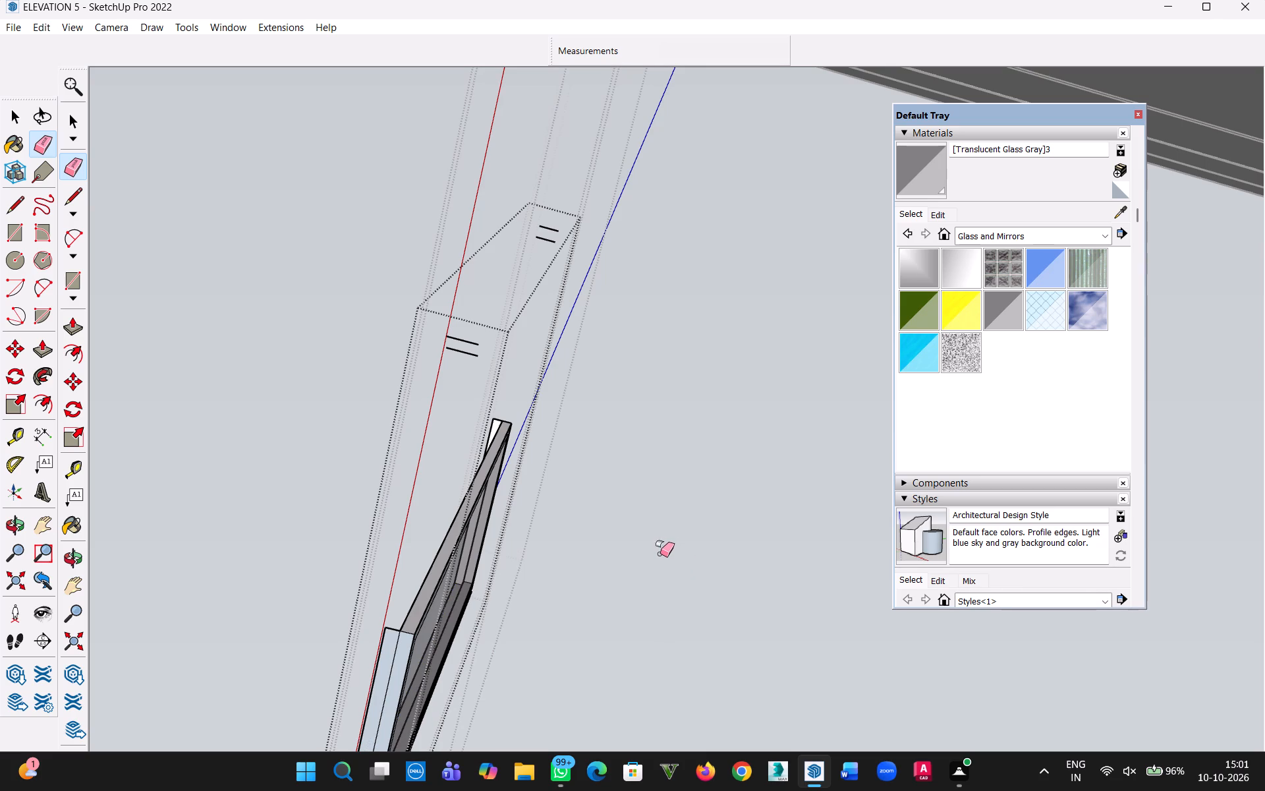
Undo the remaining edge erasures and the isolation of the copied sash.
{"action": "key", "text": "ctrl+z"}
{"action": "key", "text": "ctrl+z"}
{"action": "key", "text": "ctrl+z"}
{"action": "key", "text": "ctrl+z"}
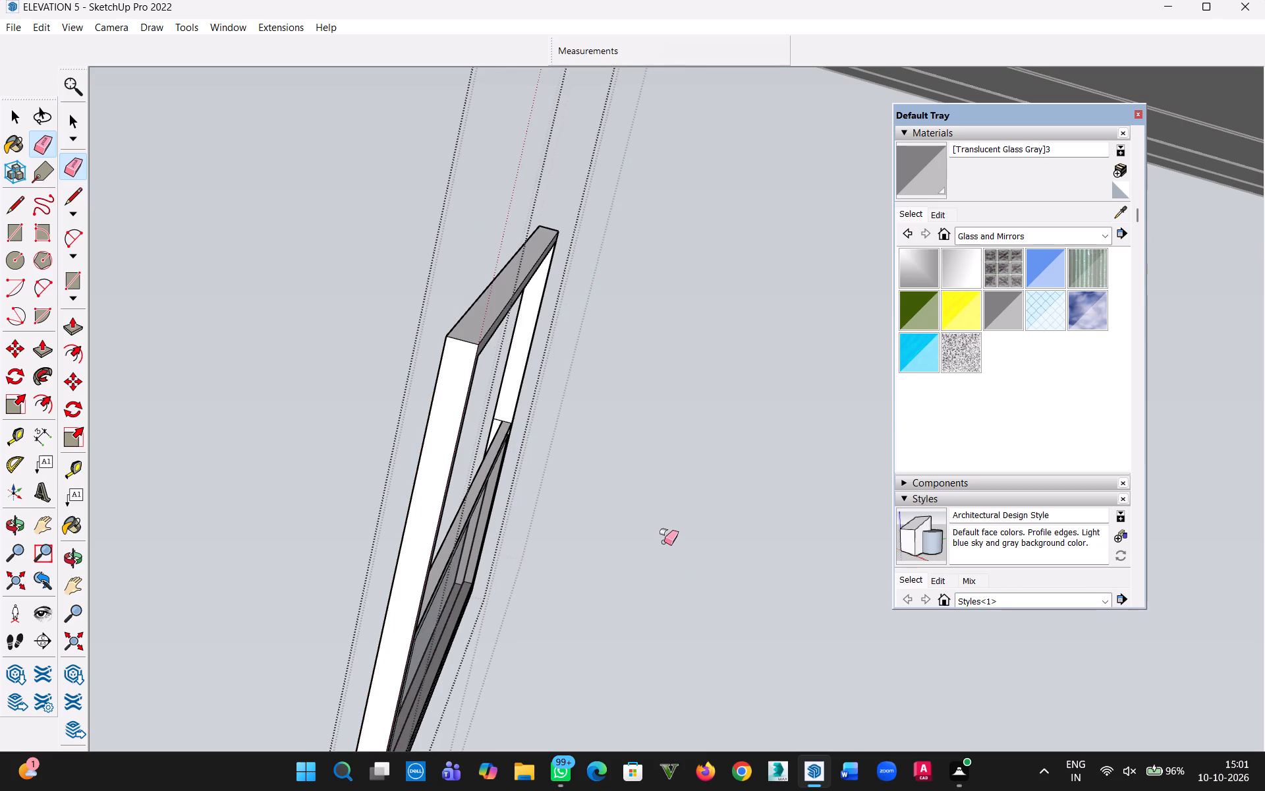
{"action": "middle_click_drag", "start_coordinate": [620, 544], "coordinate": [341, 335]}
{"action": "key", "text": "ctrl+z"}
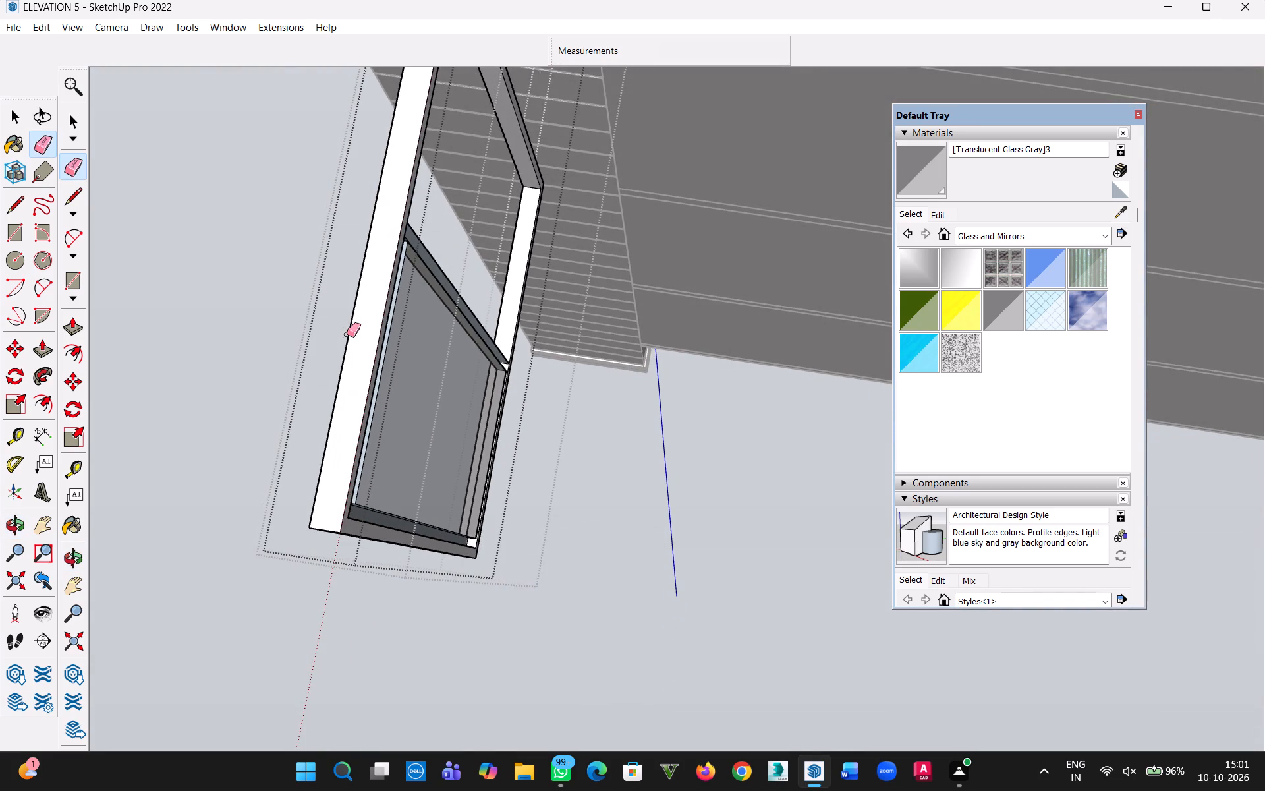
{"action": "key", "text": "ctrl+z"}
{"action": "key", "text": "ctrl+z"}
Undo the gray glass fill and the frame extrusion on the lowest storey's left sash.
{"action": "scroll", "coordinate": [424, 423], "scroll_direction": "down", "scroll_amount": 17}
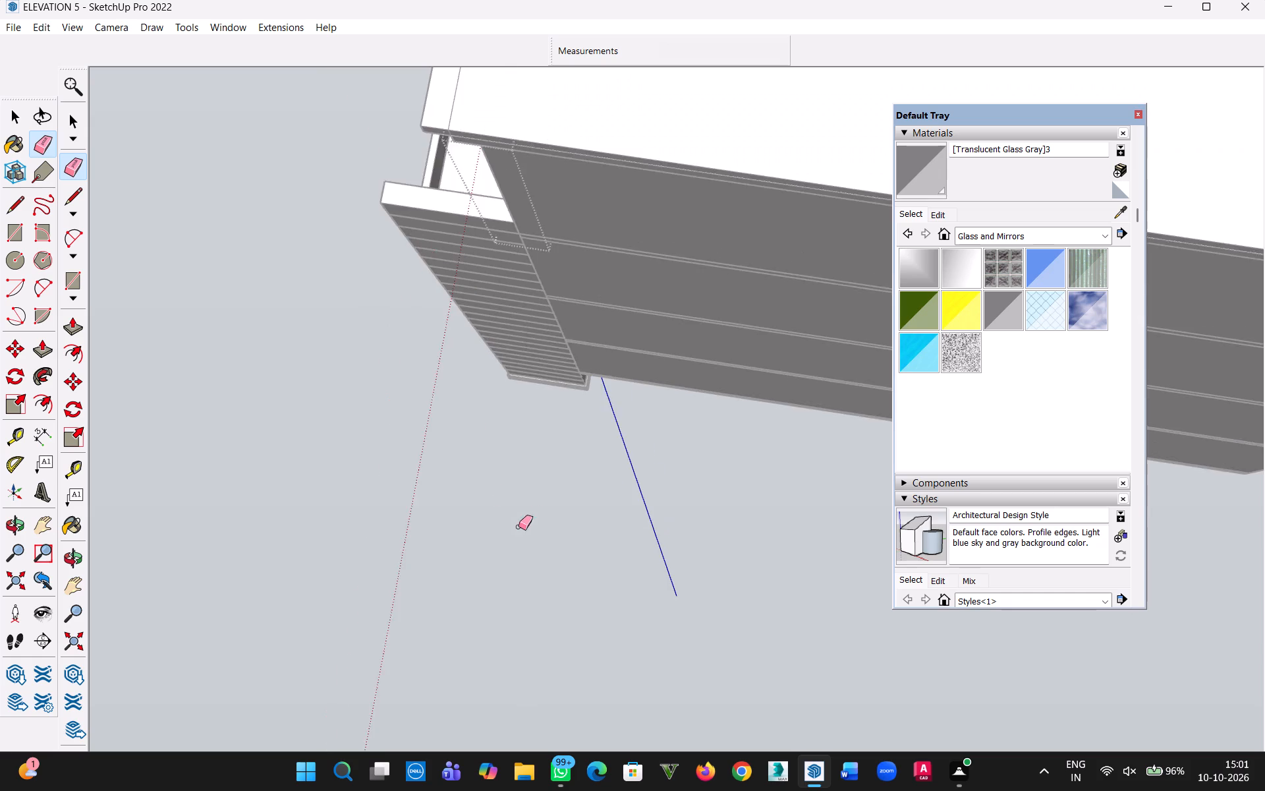
{"action": "scroll", "coordinate": [519, 527], "scroll_direction": "down", "scroll_amount": 6}
{"action": "middle_click_drag", "start_coordinate": [564, 537], "coordinate": [1217, 274]}
{"action": "middle_click_drag", "start_coordinate": [243, 666], "coordinate": [372, 537]}
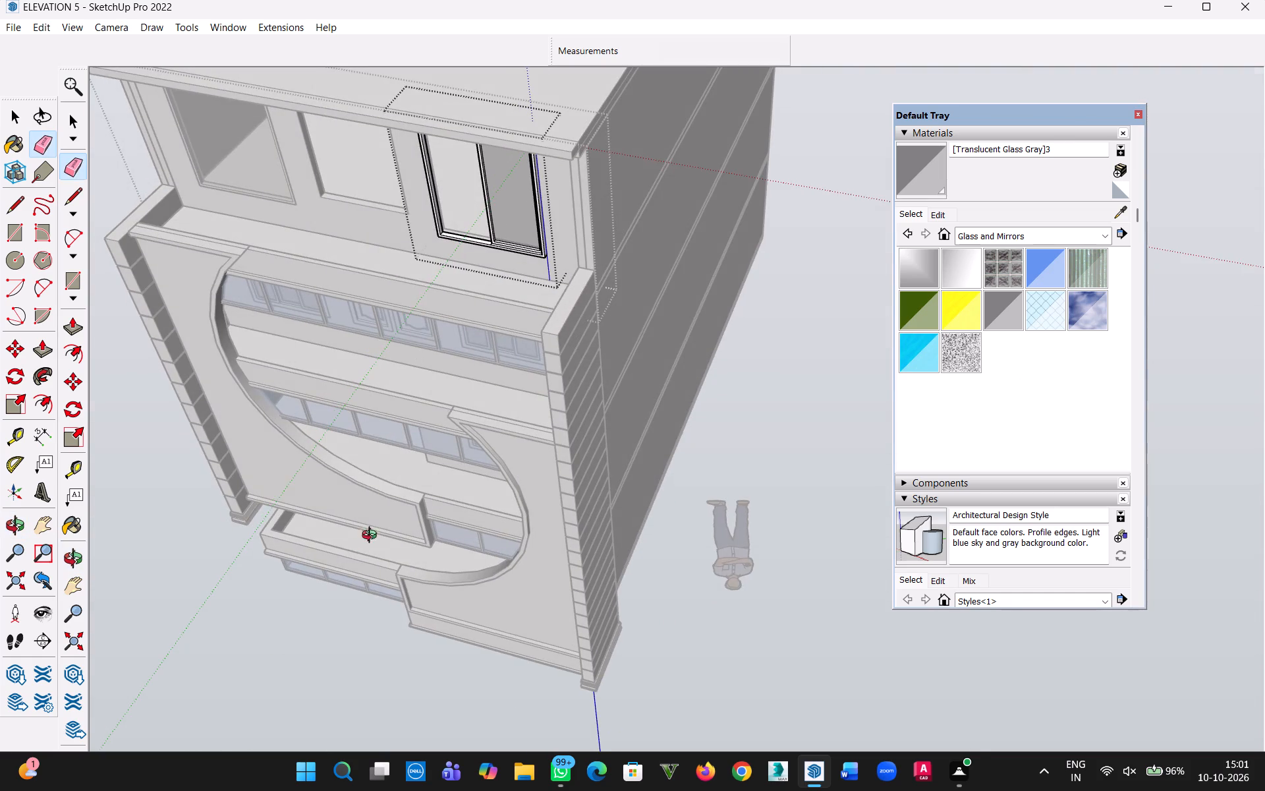
{"action": "middle_click_drag", "start_coordinate": [372, 537], "coordinate": [256, 530]}
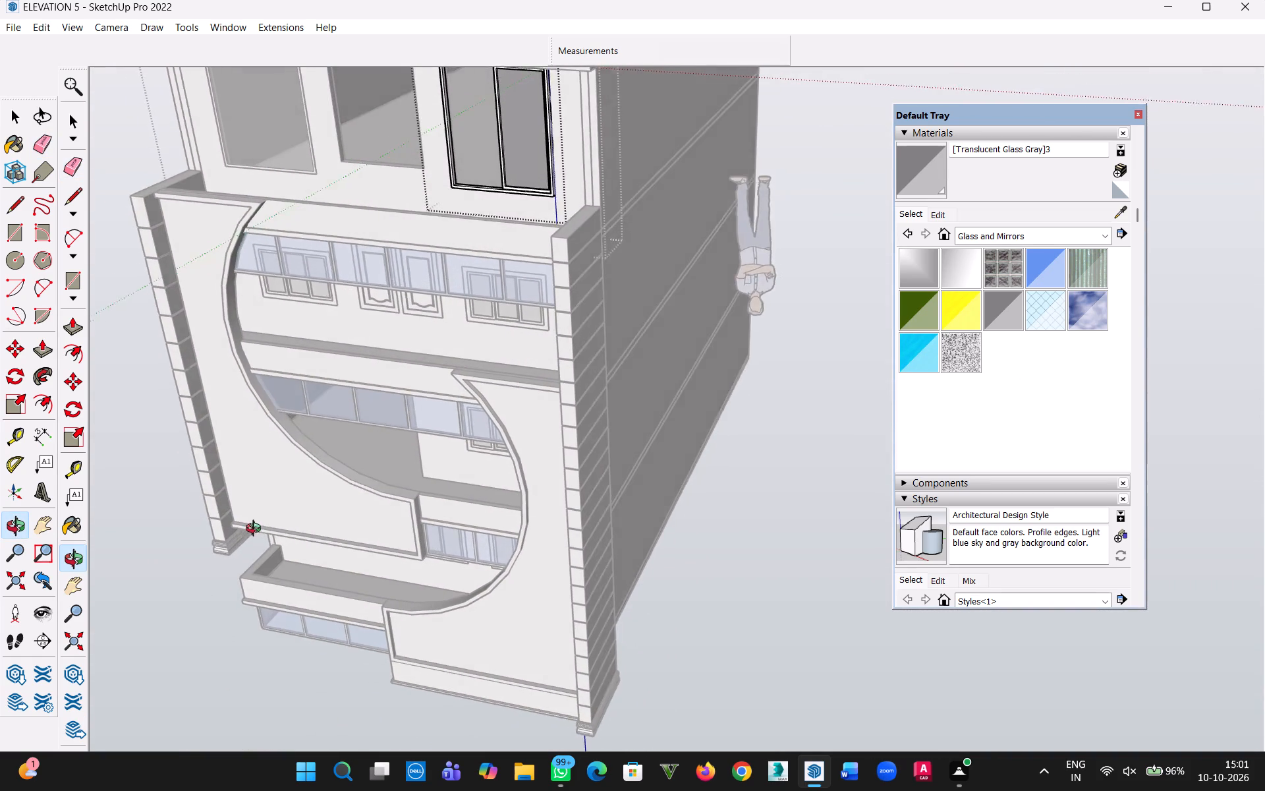
{"action": "middle_click_drag", "start_coordinate": [256, 530], "coordinate": [188, 438]}
{"action": "middle_click", "coordinate": [189, 434]}
{"action": "middle_click_drag", "start_coordinate": [767, 434], "coordinate": [749, 474]}
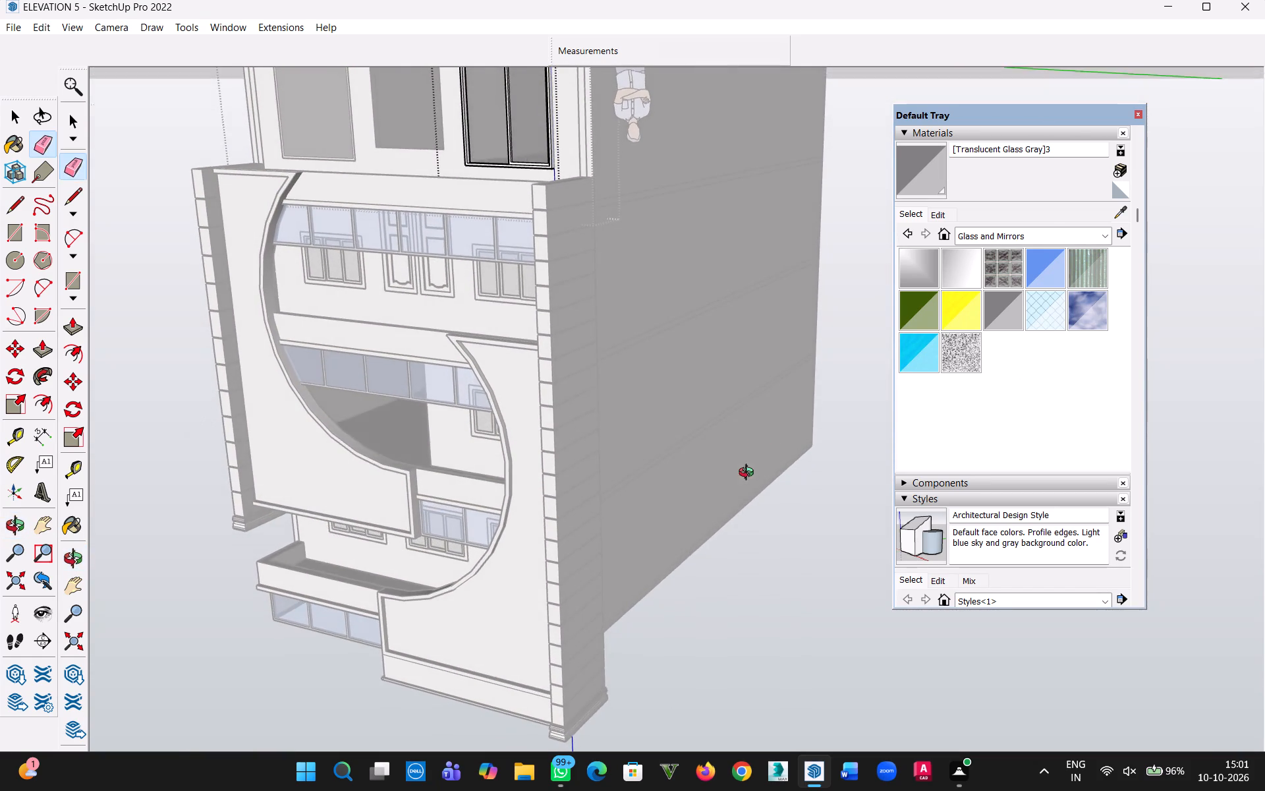
{"action": "middle_click_drag", "start_coordinate": [749, 474], "coordinate": [354, 729]}
{"action": "middle_click_drag", "start_coordinate": [706, 291], "coordinate": [704, 714]}
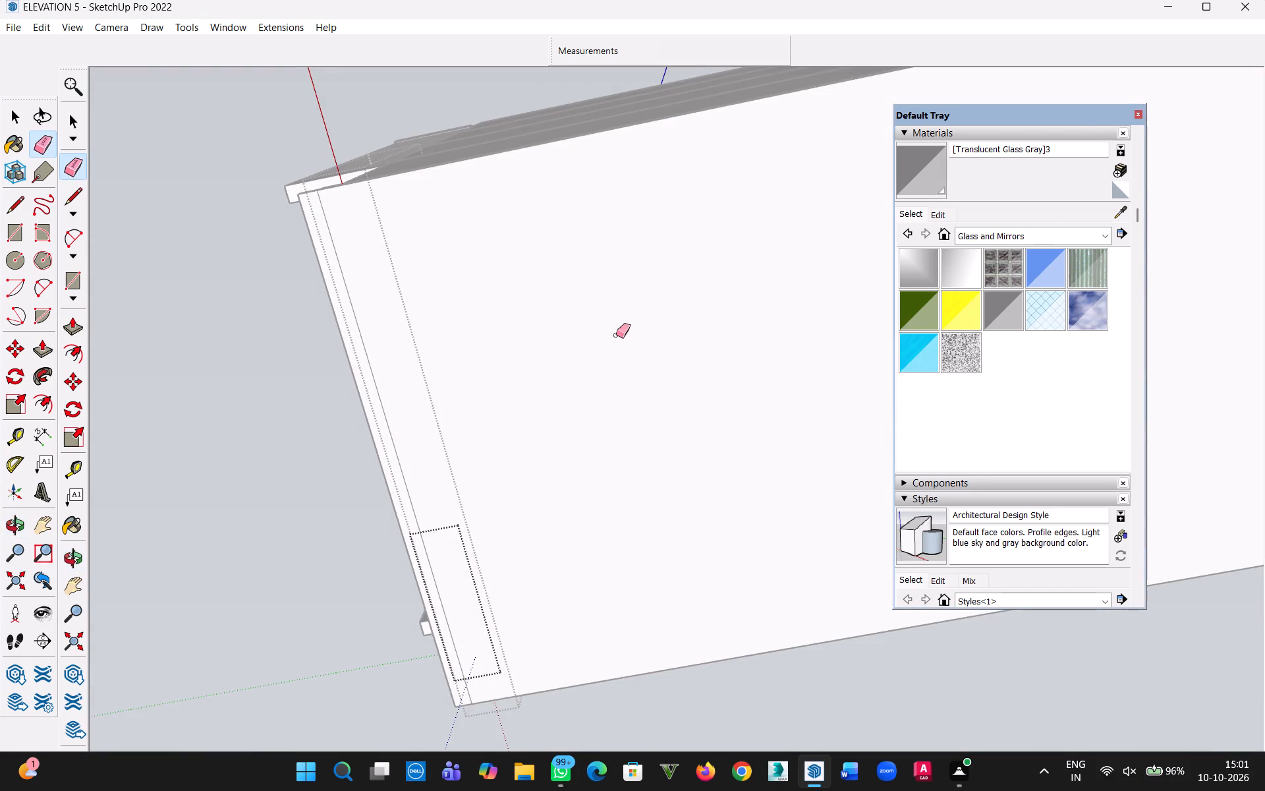
{"action": "middle_click_drag", "start_coordinate": [612, 314], "coordinate": [739, 763]}
{"action": "middle_click_drag", "start_coordinate": [543, 375], "coordinate": [633, 552]}
{"action": "middle_click_drag", "start_coordinate": [581, 520], "coordinate": [880, 529]}
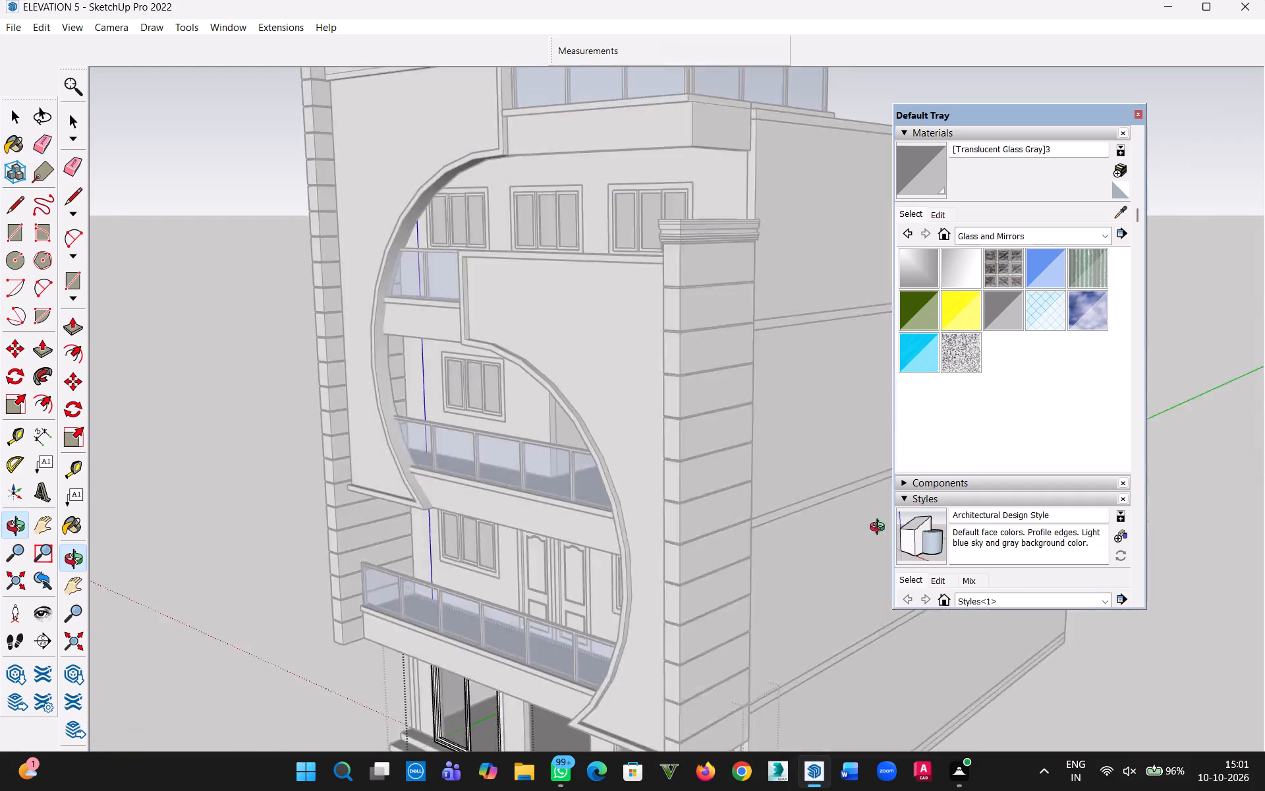
{"action": "middle_click_drag", "start_coordinate": [880, 529], "coordinate": [1100, 454]}
{"action": "key", "text": "h"}
{"action": "left_click_drag", "start_coordinate": [699, 595], "coordinate": [692, 279]}
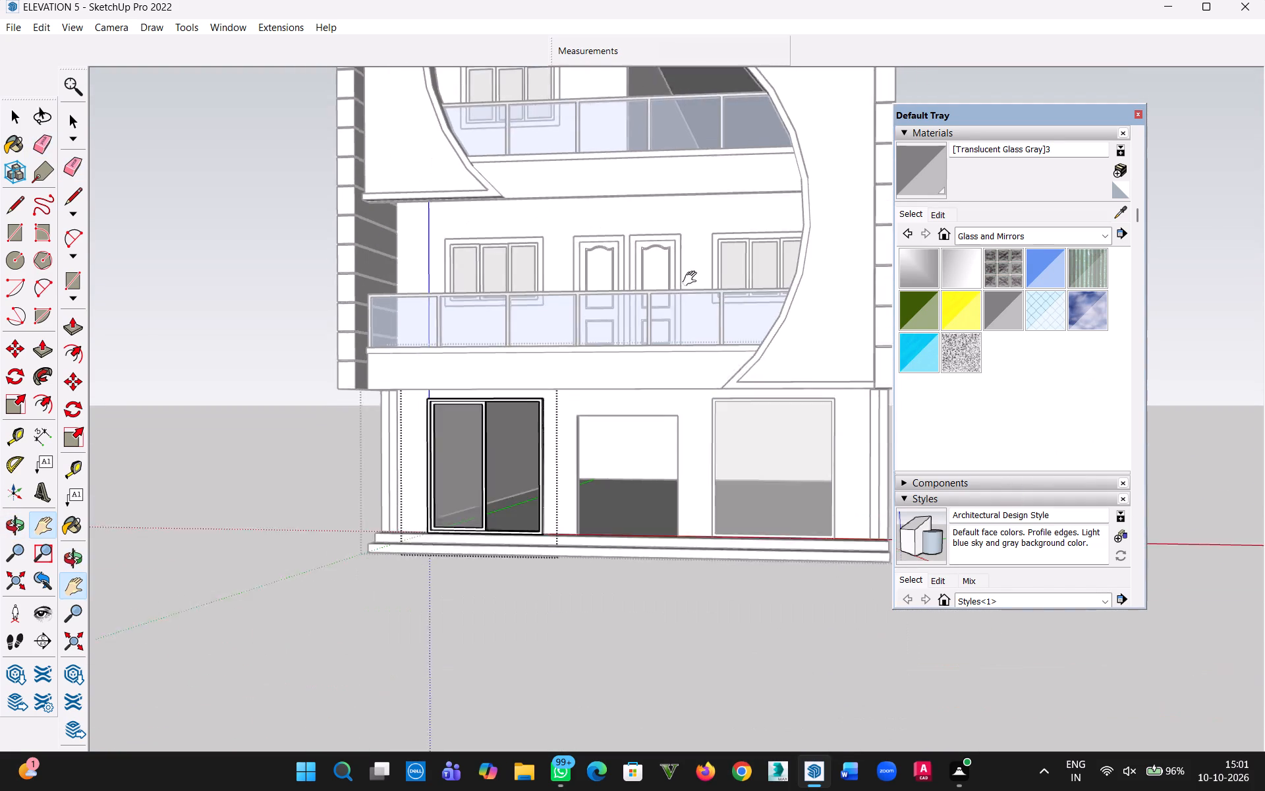
{"action": "left_click_drag", "start_coordinate": [692, 279], "coordinate": [698, 247]}
{"action": "scroll", "coordinate": [433, 473], "scroll_direction": "up", "scroll_amount": 10}
{"action": "middle_click_drag", "start_coordinate": [491, 459], "coordinate": [212, 460]}
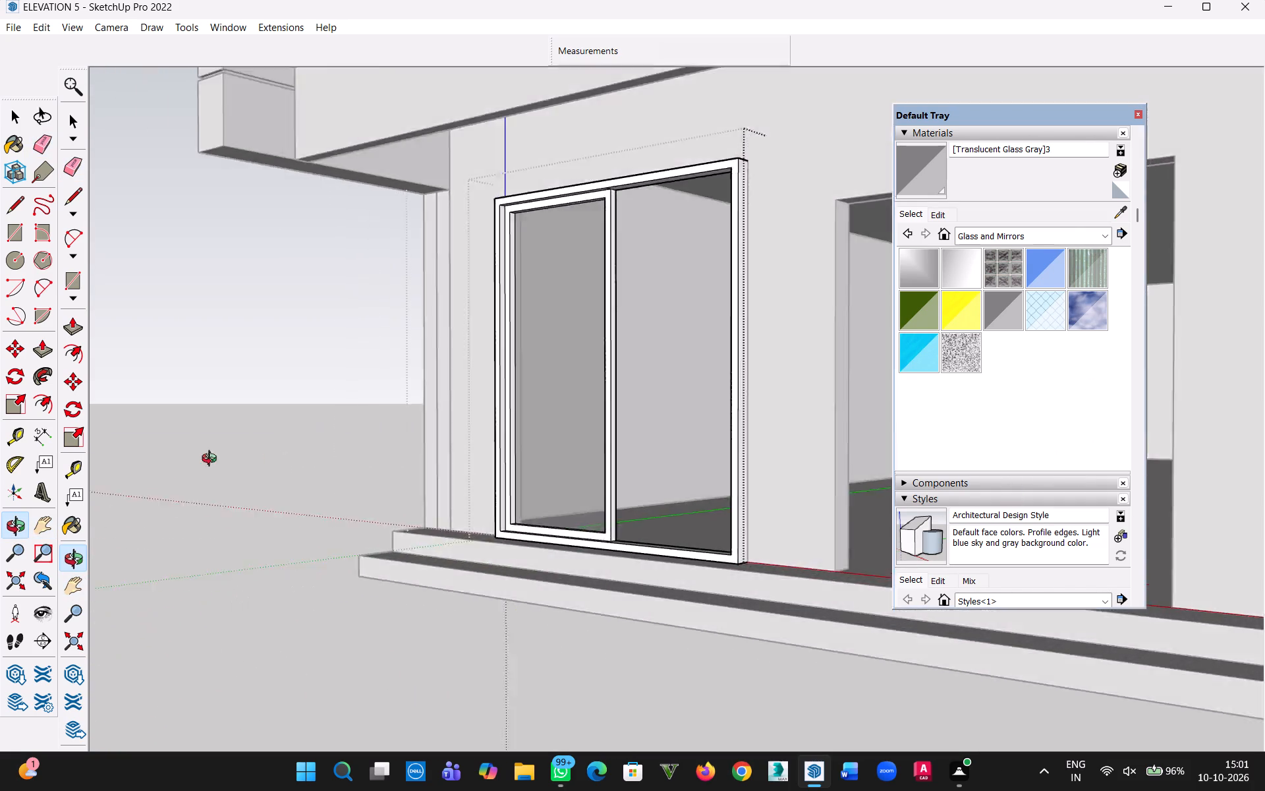
{"action": "middle_click_drag", "start_coordinate": [212, 460], "coordinate": [16, 438]}
{"action": "scroll", "coordinate": [655, 435], "scroll_direction": "up", "scroll_amount": 5}
{"action": "middle_click_drag", "start_coordinate": [717, 481], "coordinate": [746, 536]}
{"action": "key", "text": "ctrl+z"}
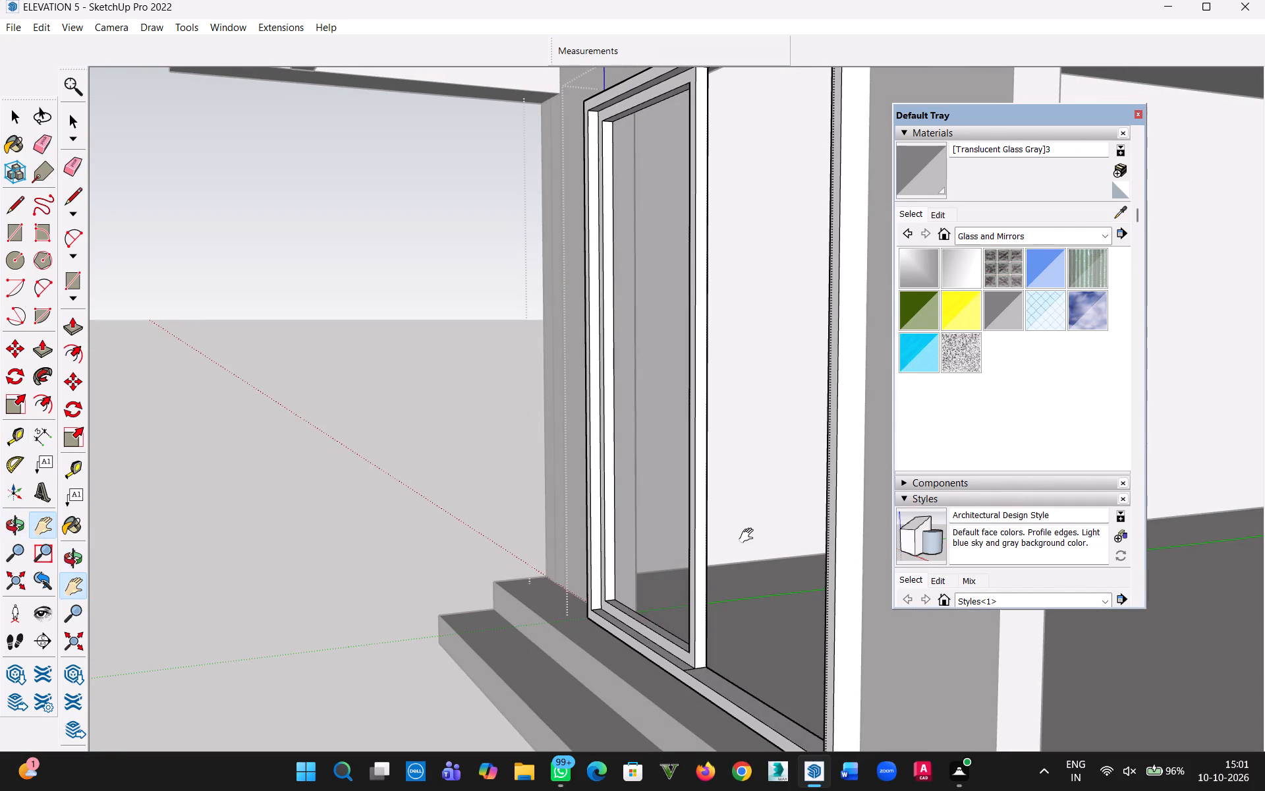
{"action": "key", "text": "ctrl+z"}
{"action": "key", "text": "ctrl+z"}
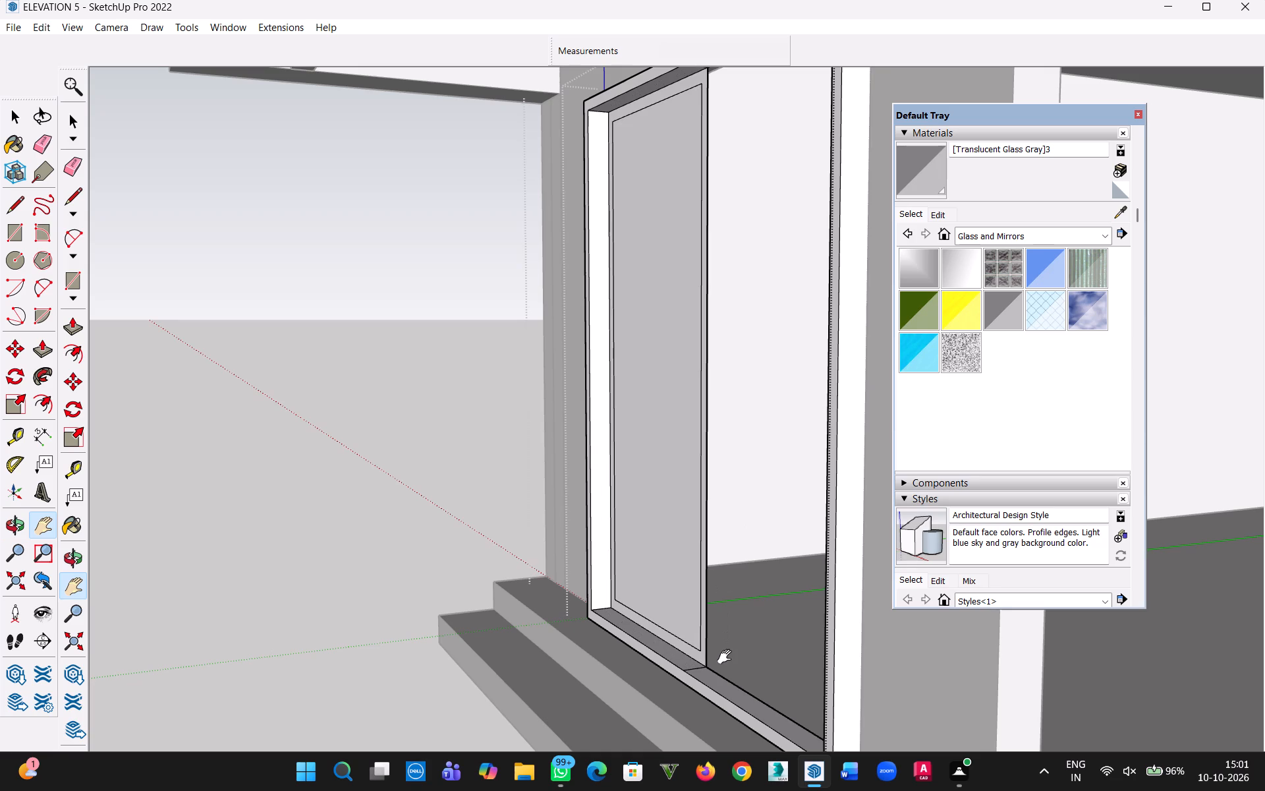
Push/Pull the left sash's frame border outward 2".
{"action": "key", "text": "p"}
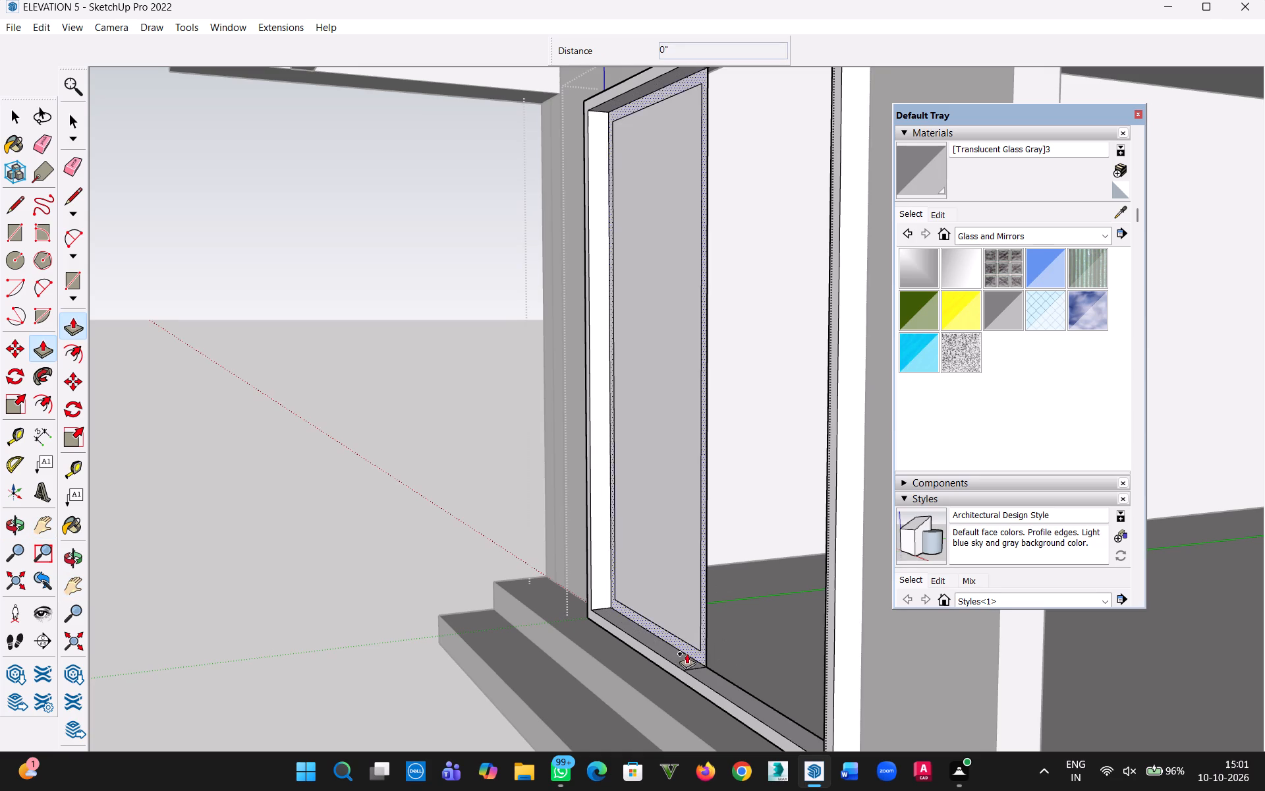
{"action": "scroll", "coordinate": [683, 652], "scroll_direction": "up", "scroll_amount": 9}
{"action": "left_click", "coordinate": [696, 637]}
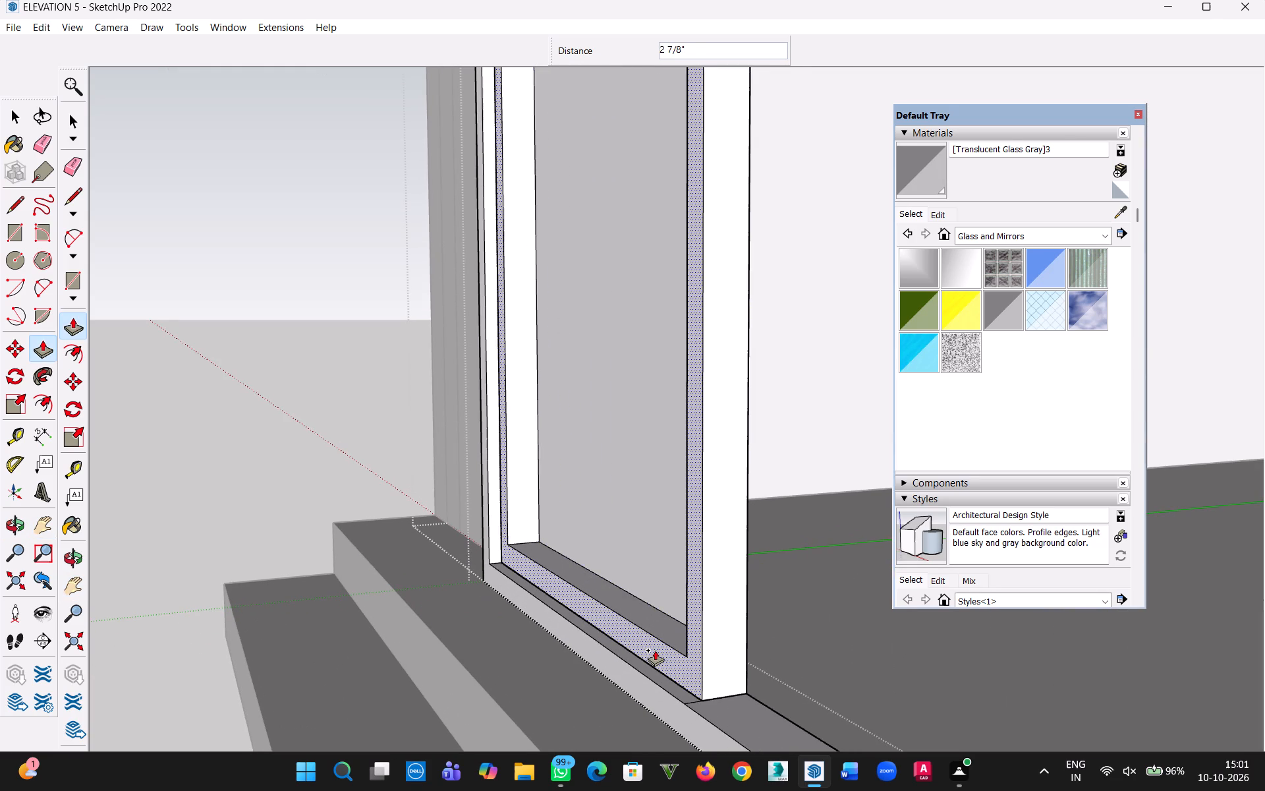
{"action": "key", "text": "2"}
{"action": "key", "text": "shift+quotedbl"}
{"action": "key", "text": "Return"}
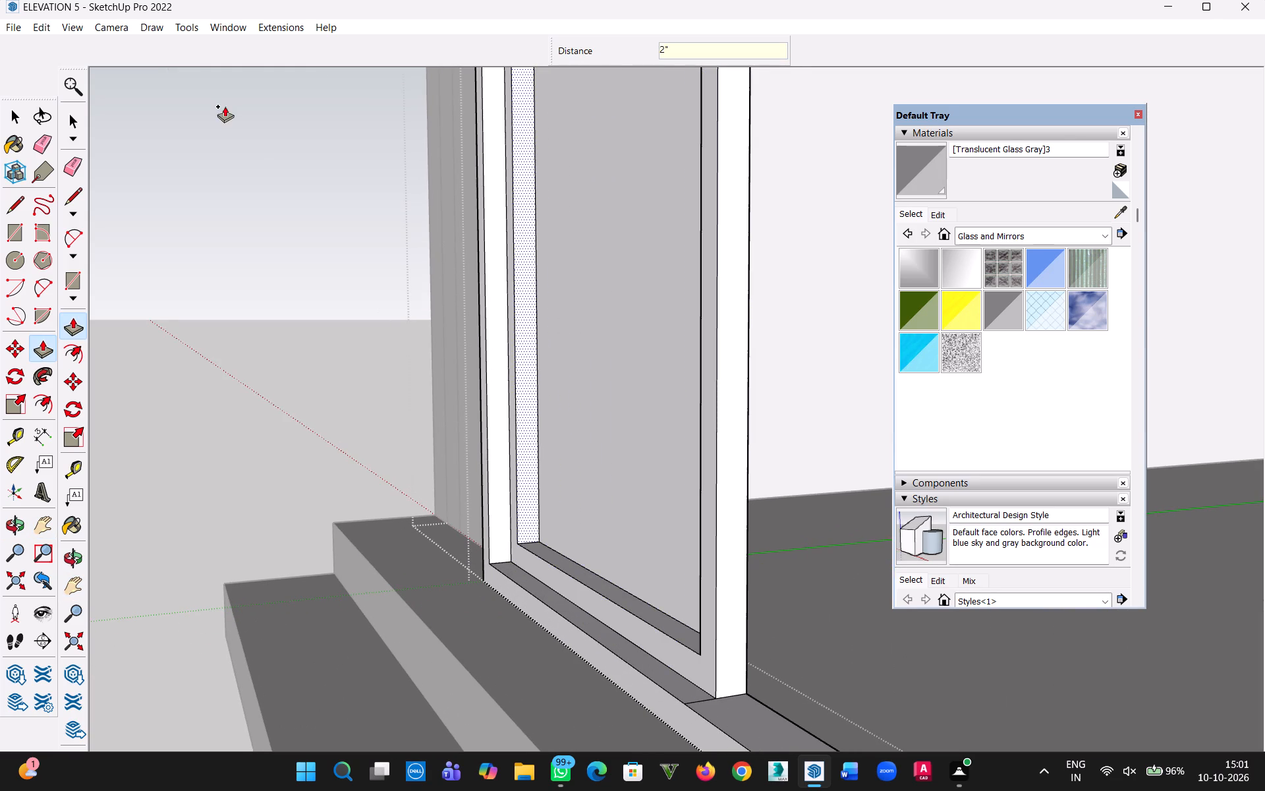
Make the left sash's pane face and its bounding edges into a group.
{"action": "left_click", "coordinate": [13, 115]}
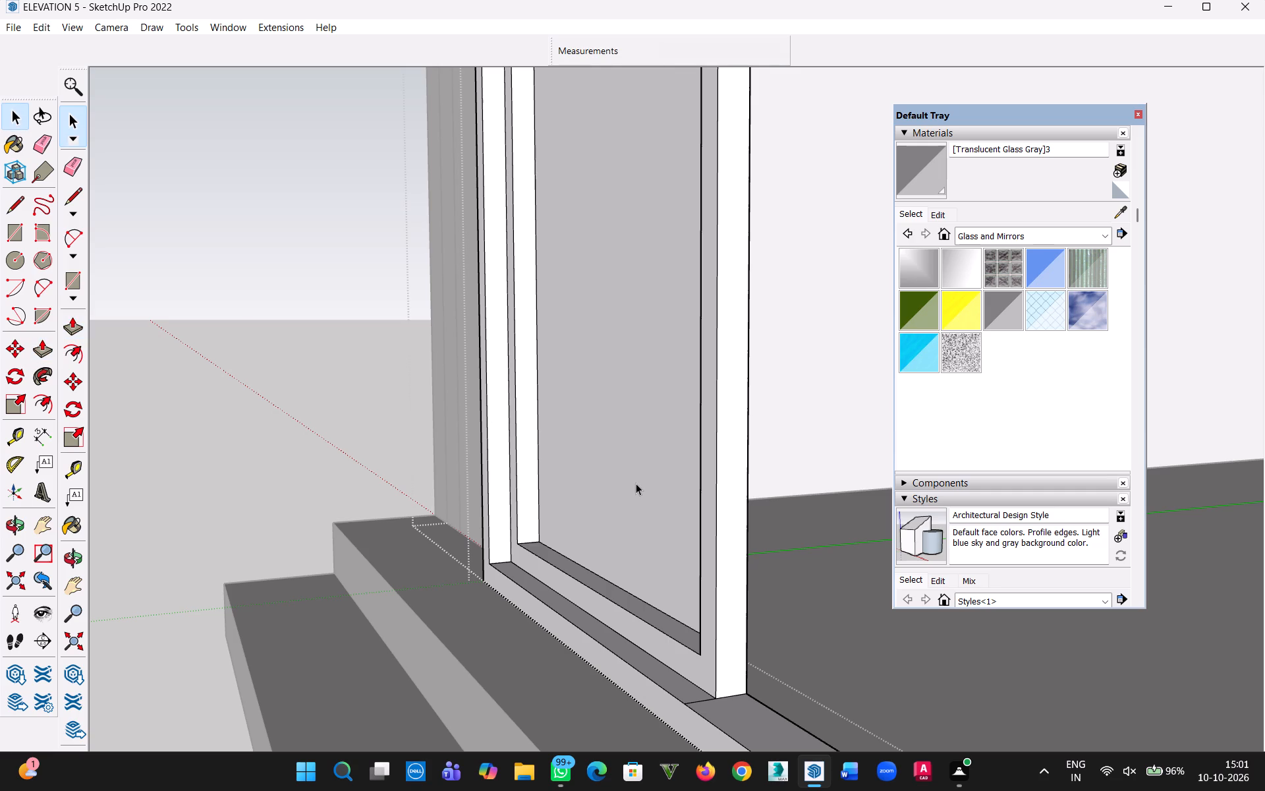
{"action": "left_click", "coordinate": [636, 483]}
{"action": "double_click", "coordinate": [633, 484]}
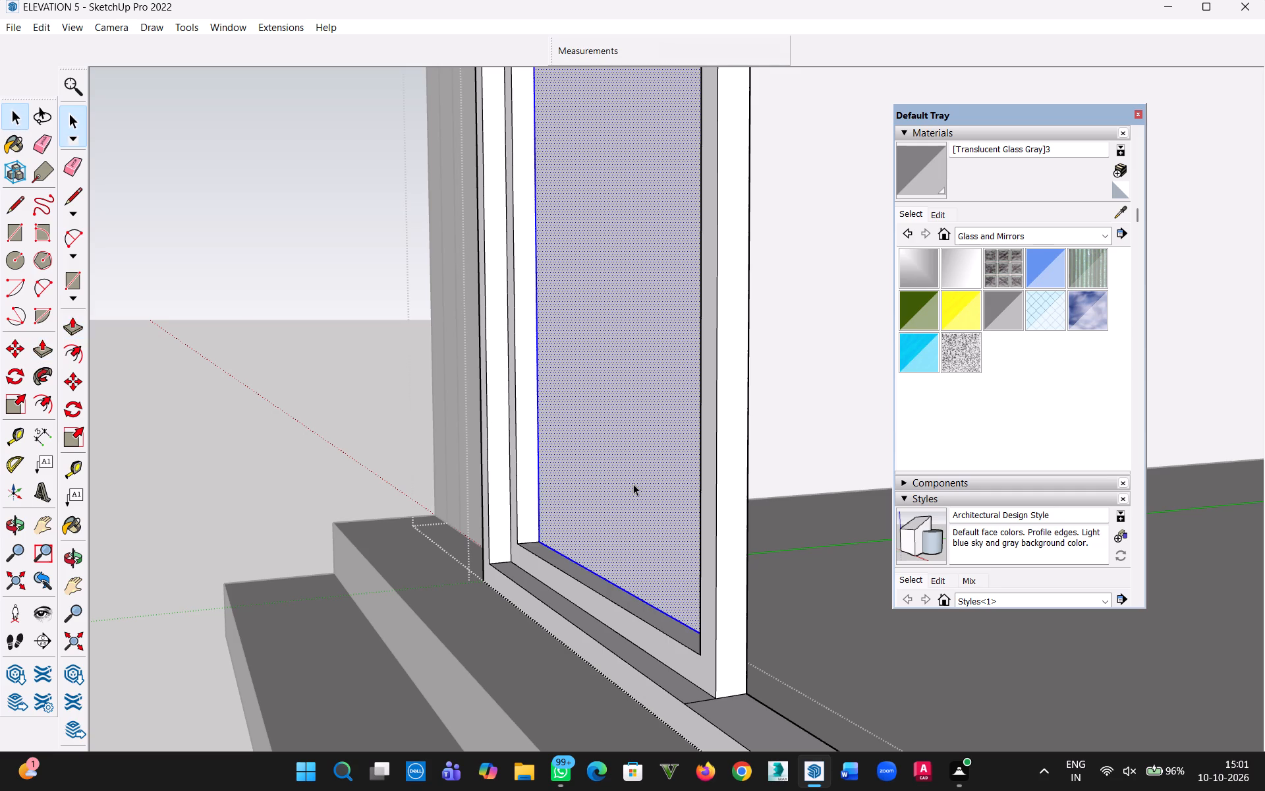
{"action": "right_click", "coordinate": [633, 484]}
{"action": "left_click", "coordinate": [708, 317]}
Move the grouped pane 1" outward so it sits midway in the sash frame's depth.
{"action": "key", "text": "m"}
{"action": "scroll", "coordinate": [538, 546], "scroll_direction": "up", "scroll_amount": 3}
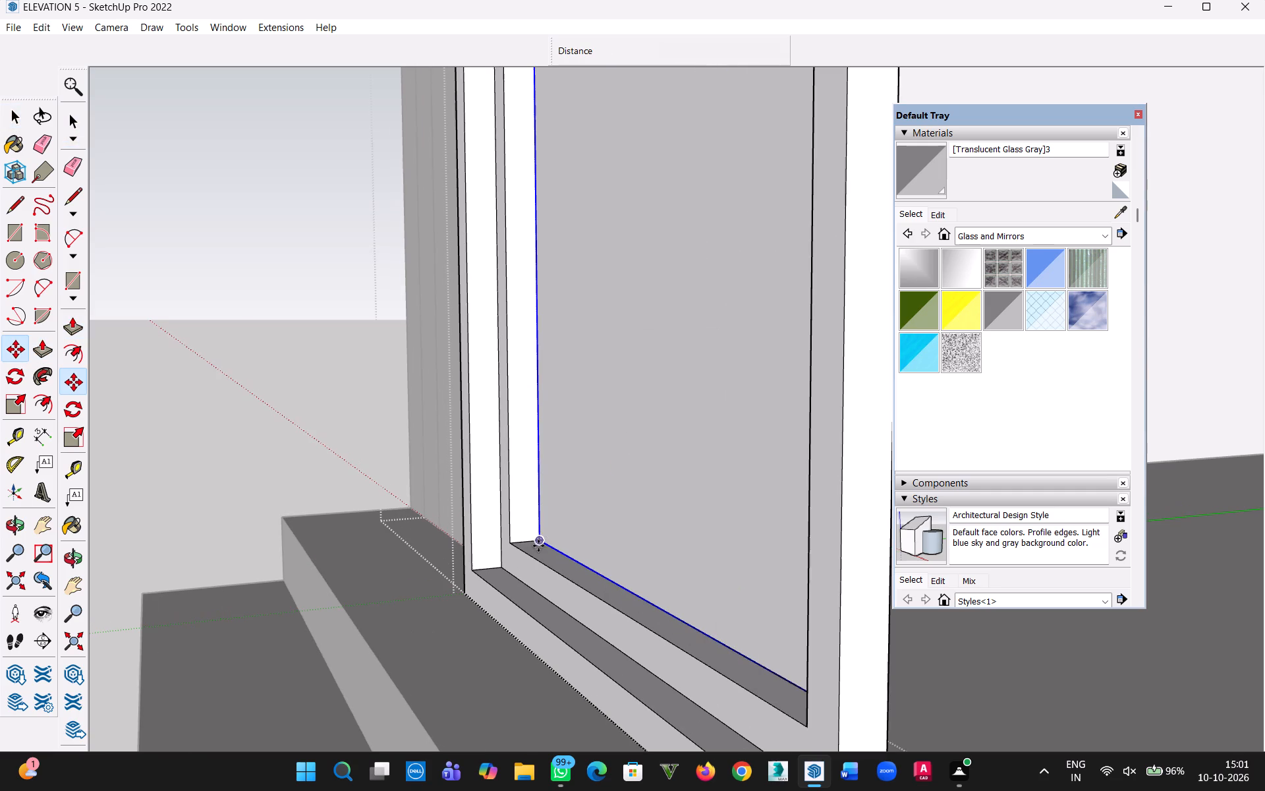
{"action": "left_click", "coordinate": [544, 539]}
{"action": "left_click", "coordinate": [542, 543]}
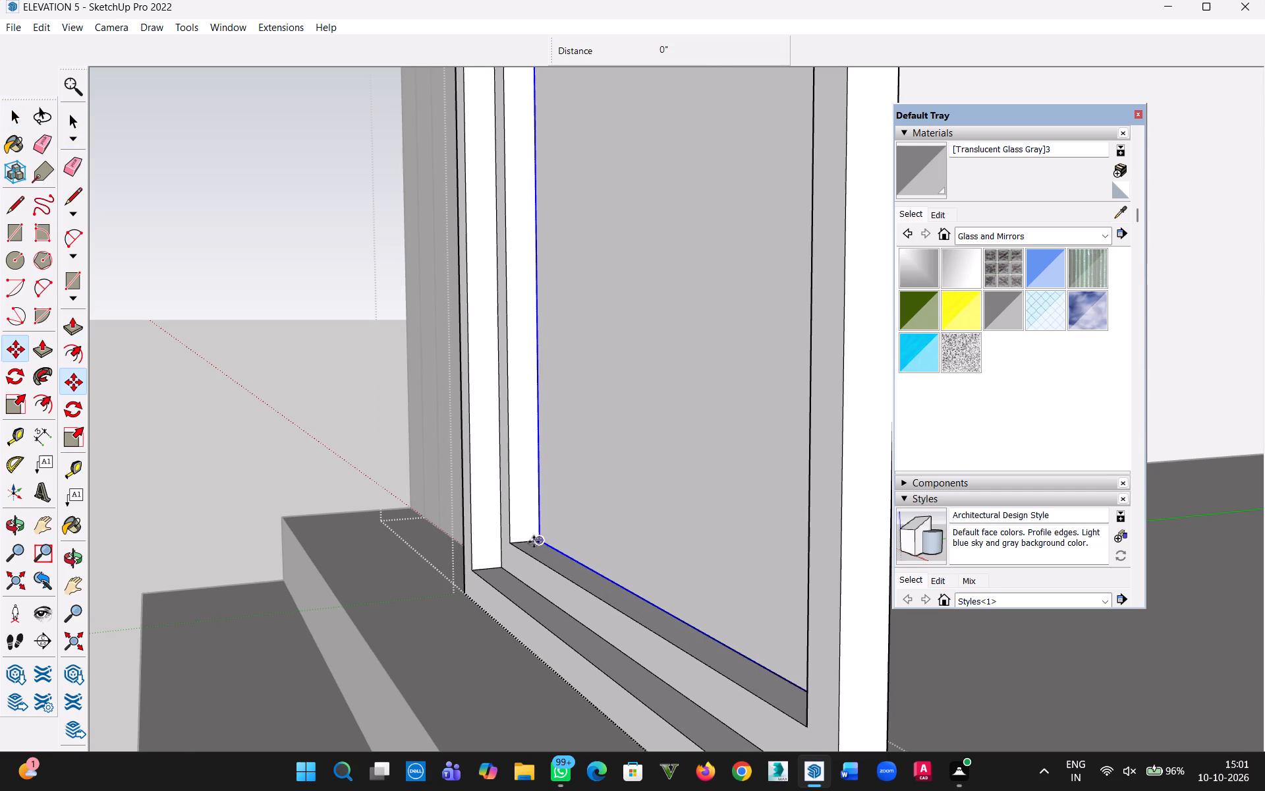
{"action": "key", "text": "m"}
{"action": "left_click", "coordinate": [538, 541]}
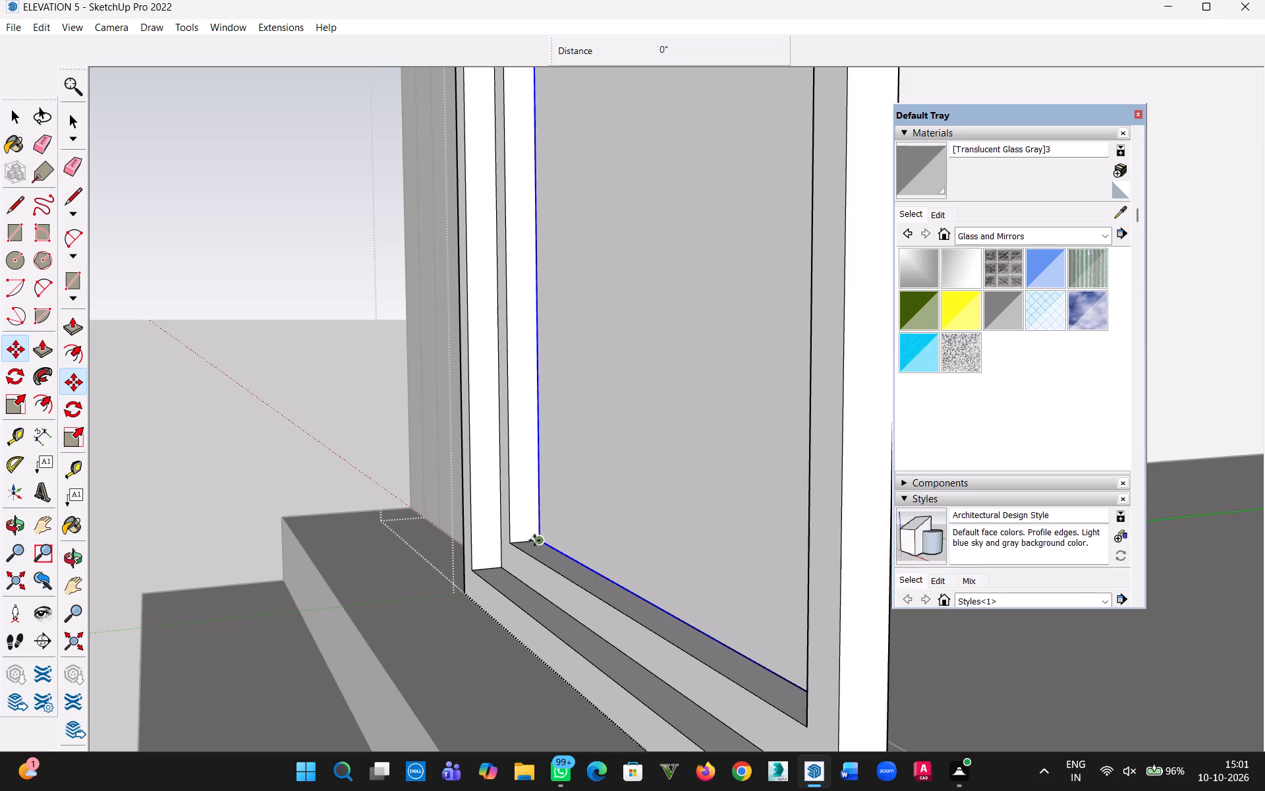
{"action": "left_click", "coordinate": [524, 542]}
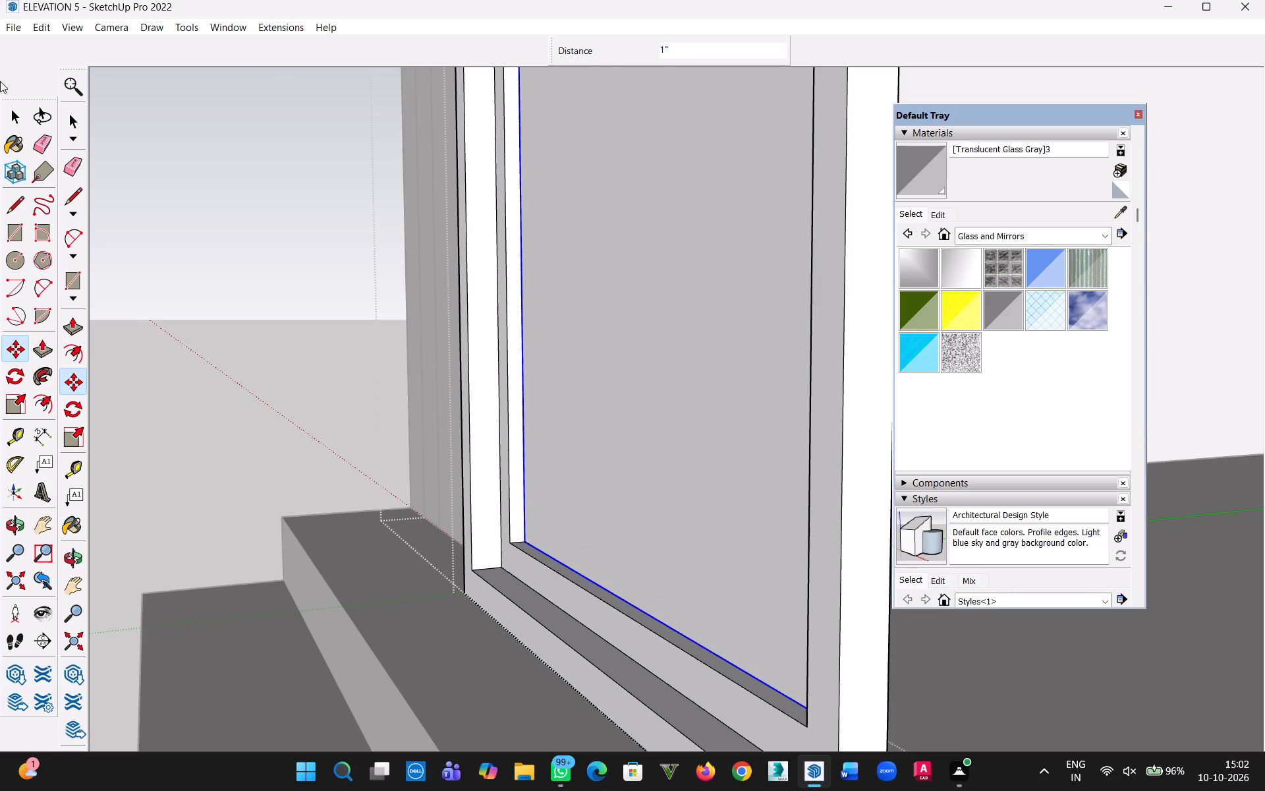
{"action": "left_click", "coordinate": [14, 110]}
{"action": "left_click", "coordinate": [188, 330]}
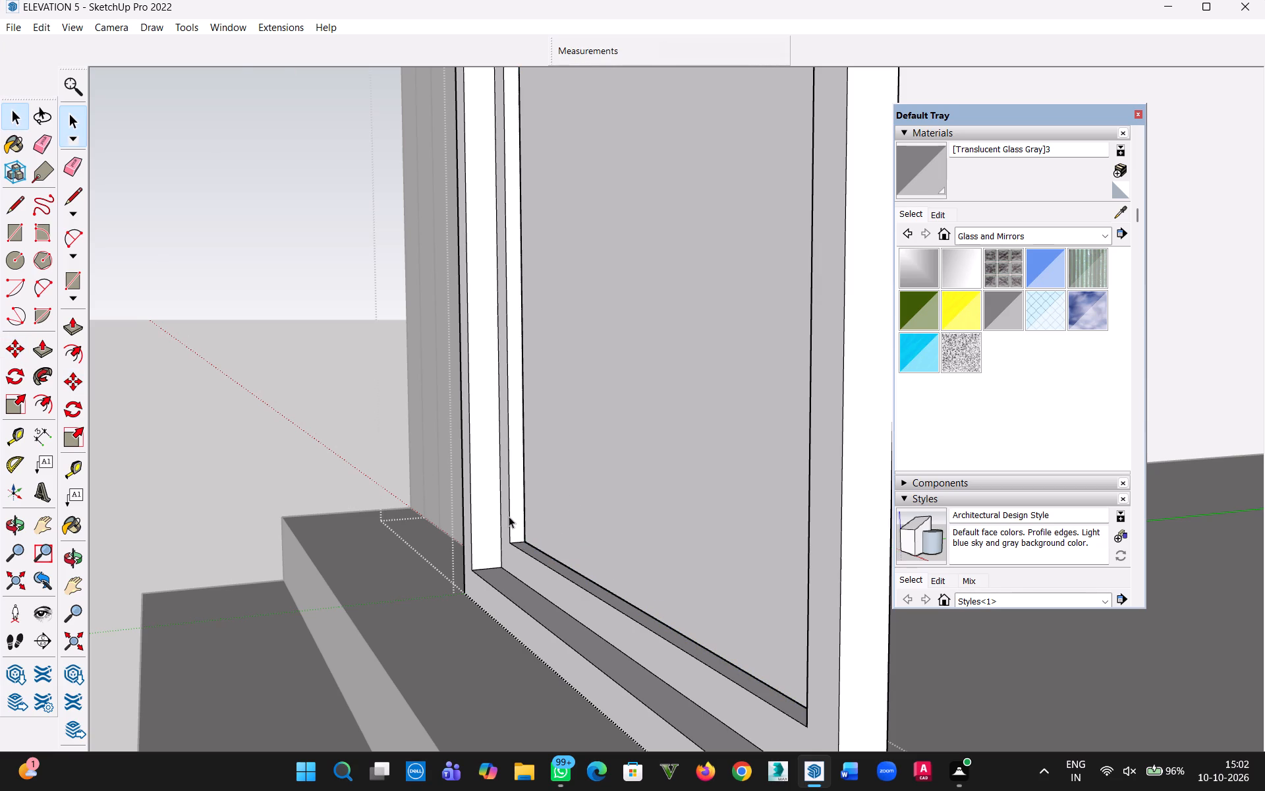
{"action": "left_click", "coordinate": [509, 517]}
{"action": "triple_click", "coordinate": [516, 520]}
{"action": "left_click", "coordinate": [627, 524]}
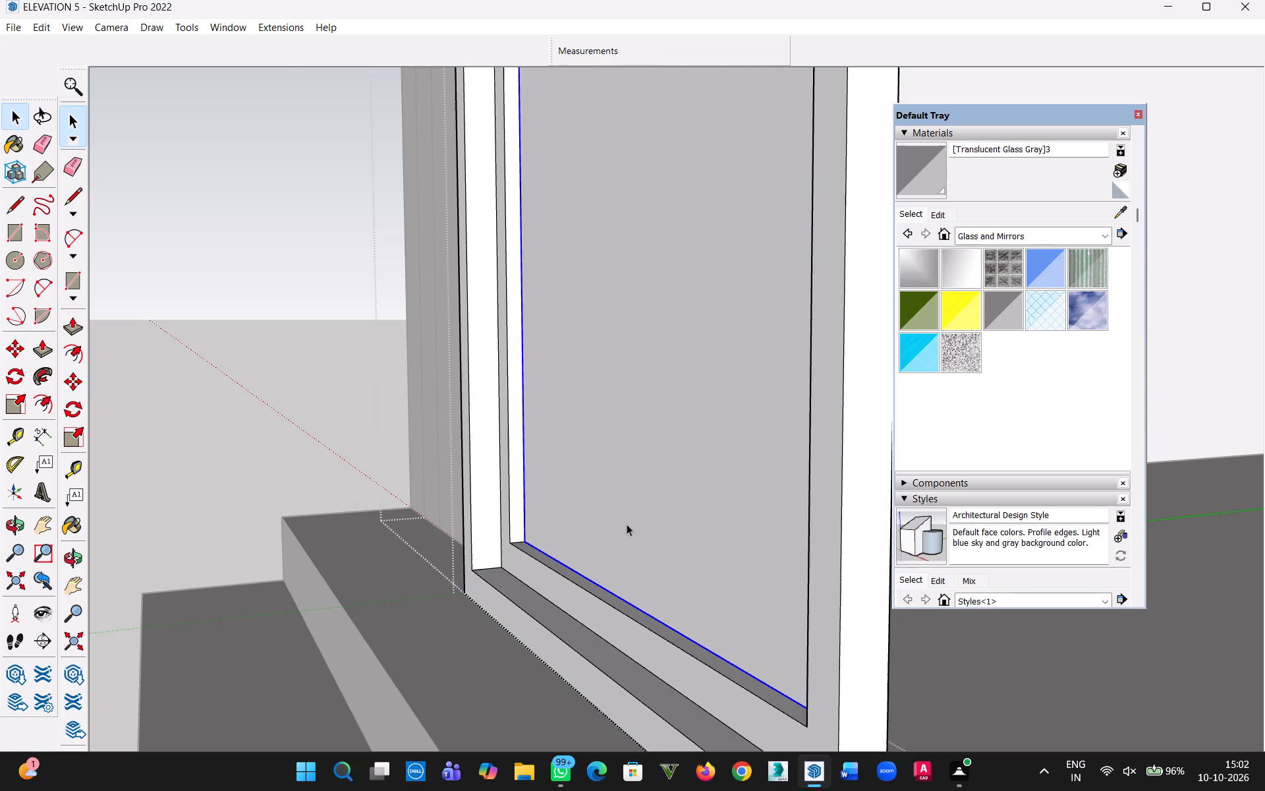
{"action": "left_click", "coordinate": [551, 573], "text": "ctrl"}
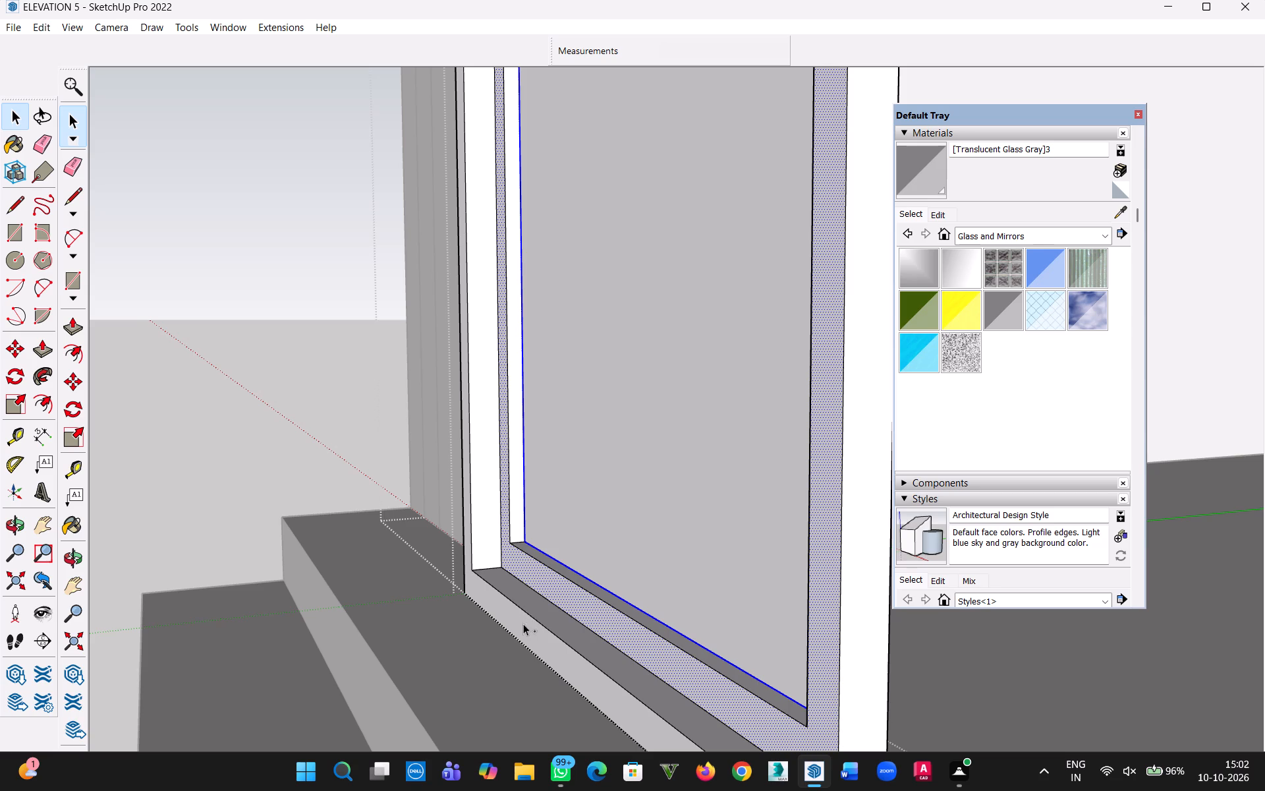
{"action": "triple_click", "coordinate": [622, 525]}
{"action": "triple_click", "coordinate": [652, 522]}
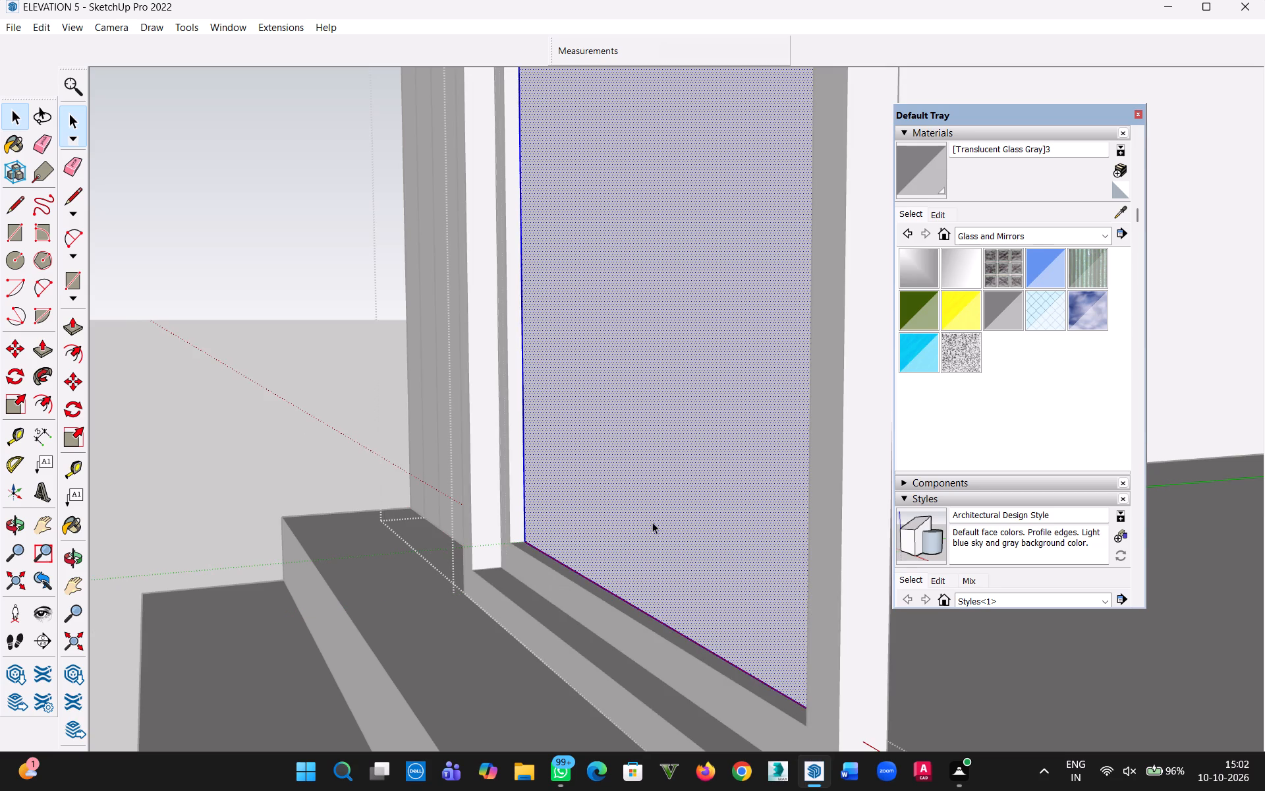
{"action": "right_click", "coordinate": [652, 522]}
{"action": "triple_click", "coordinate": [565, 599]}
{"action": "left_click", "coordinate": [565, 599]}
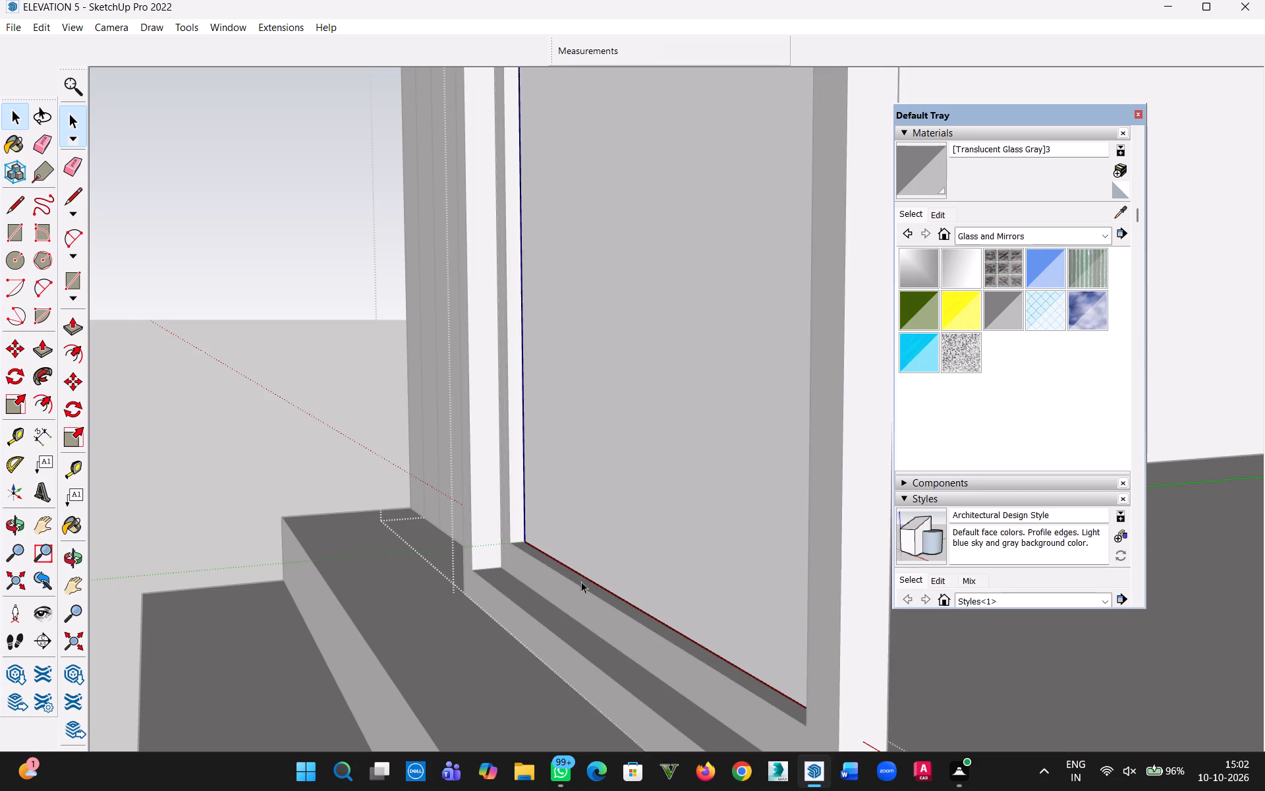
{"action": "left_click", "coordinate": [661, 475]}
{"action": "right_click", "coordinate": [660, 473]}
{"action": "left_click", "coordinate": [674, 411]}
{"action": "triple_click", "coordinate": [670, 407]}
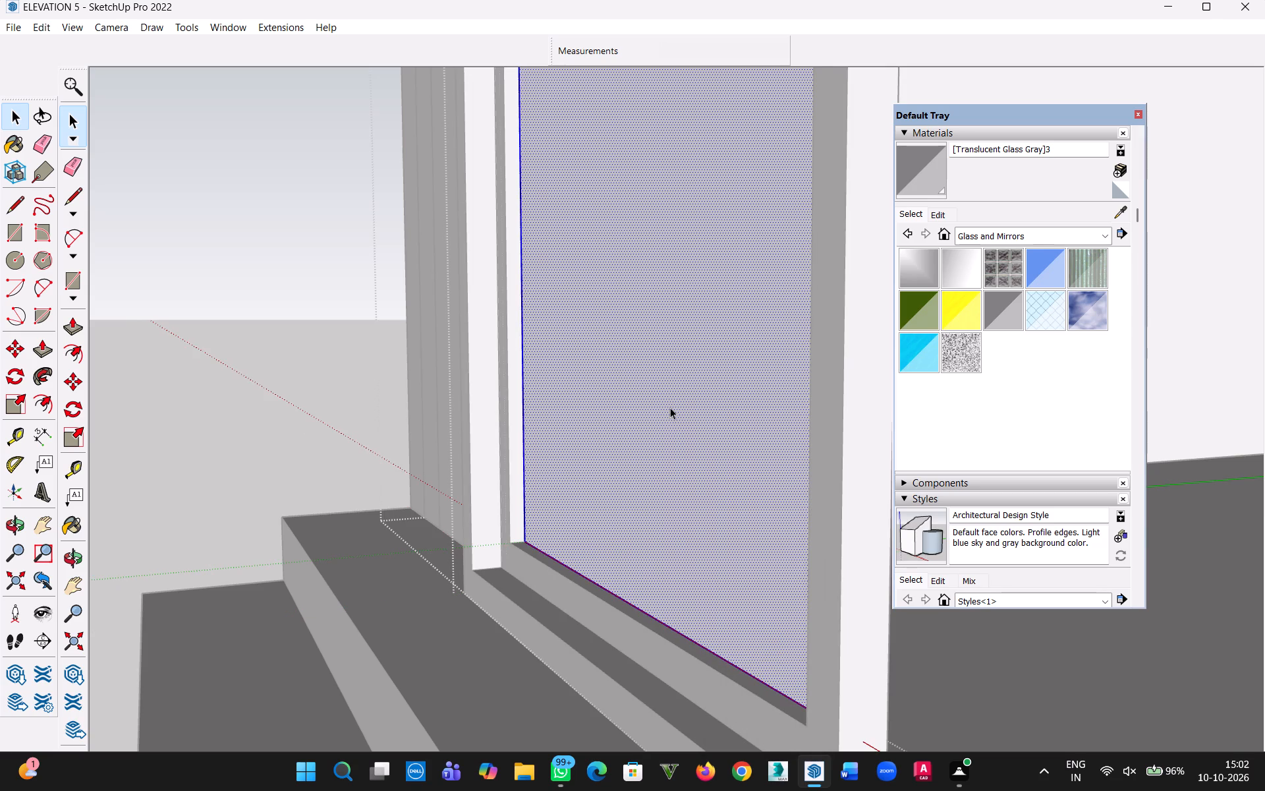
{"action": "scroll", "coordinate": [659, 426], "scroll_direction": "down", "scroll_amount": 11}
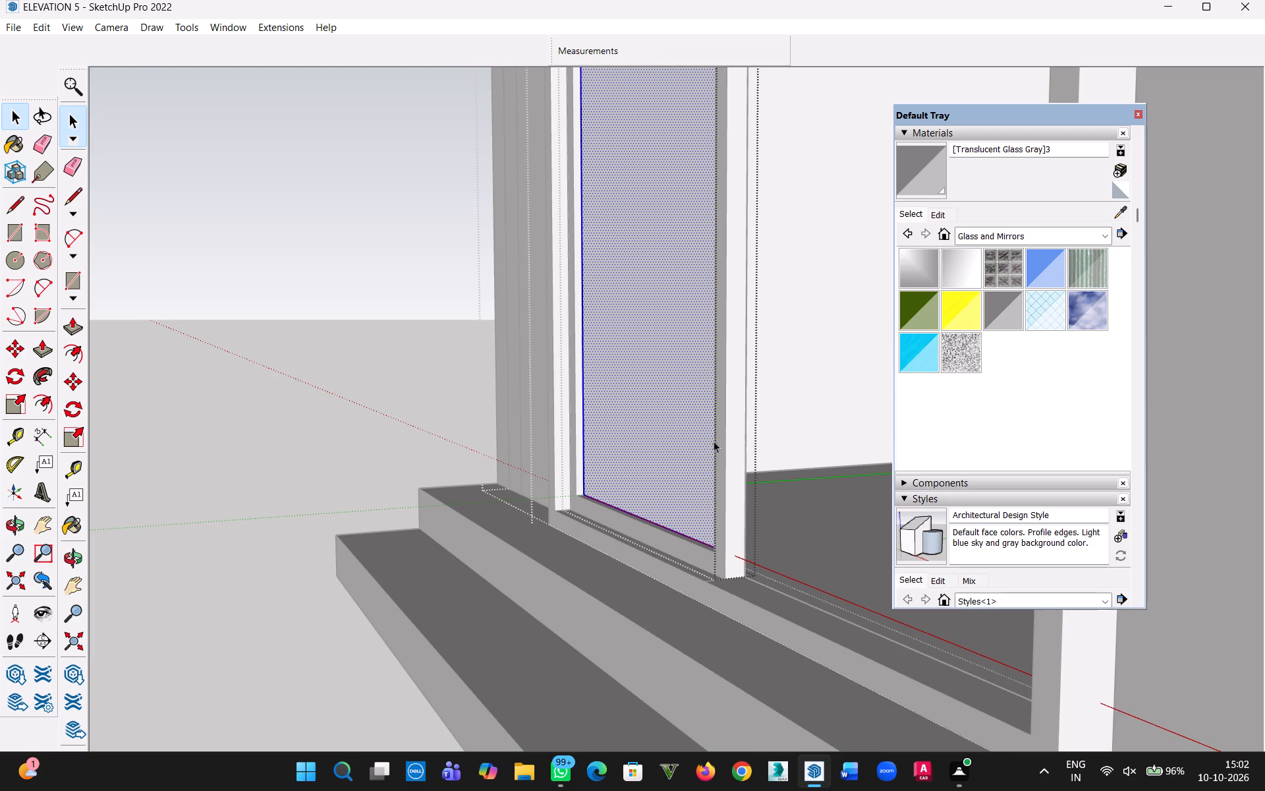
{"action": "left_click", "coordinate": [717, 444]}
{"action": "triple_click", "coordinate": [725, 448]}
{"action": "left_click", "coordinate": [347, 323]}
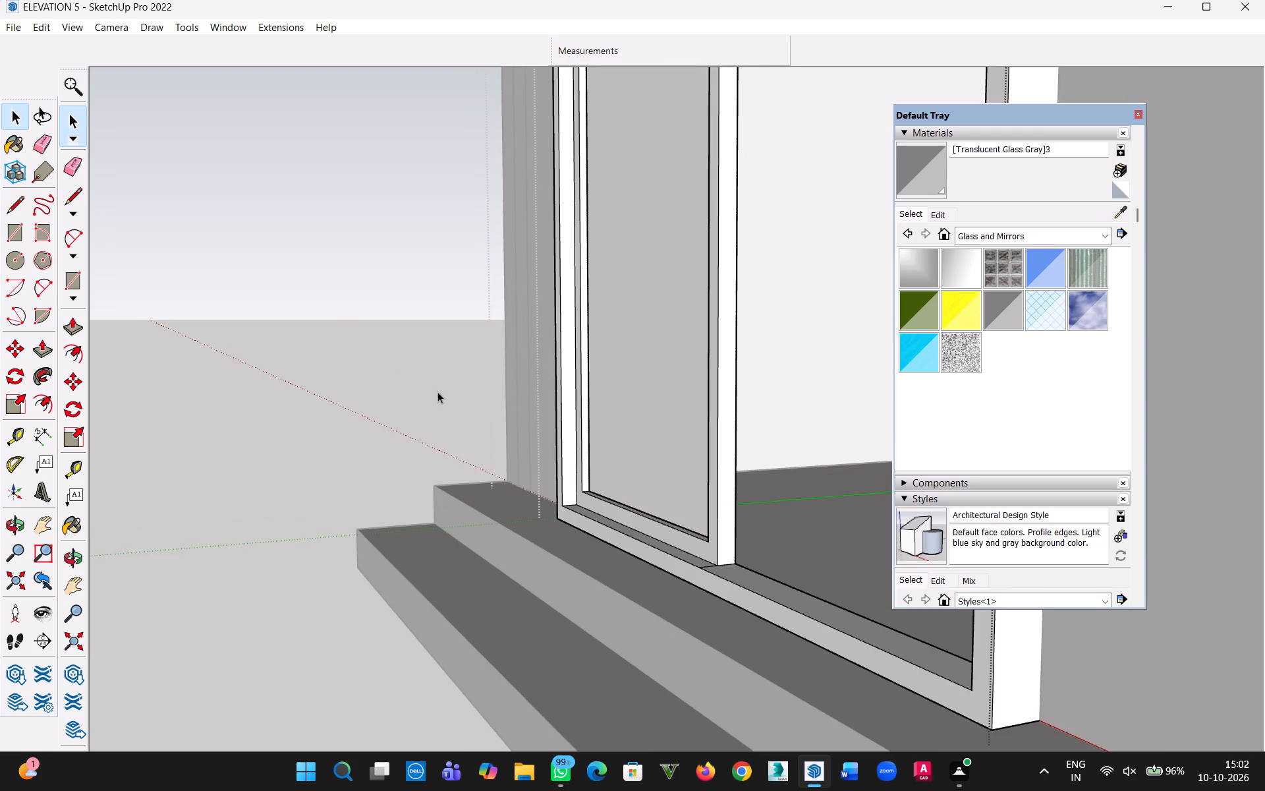
Group the left opening's outer frame with its connected sash frame.
{"action": "middle_click_drag", "start_coordinate": [453, 417], "coordinate": [513, 462]}
{"action": "scroll", "coordinate": [543, 462], "scroll_direction": "down", "scroll_amount": 11}
{"action": "middle_click_drag", "start_coordinate": [536, 467], "coordinate": [782, 442]}
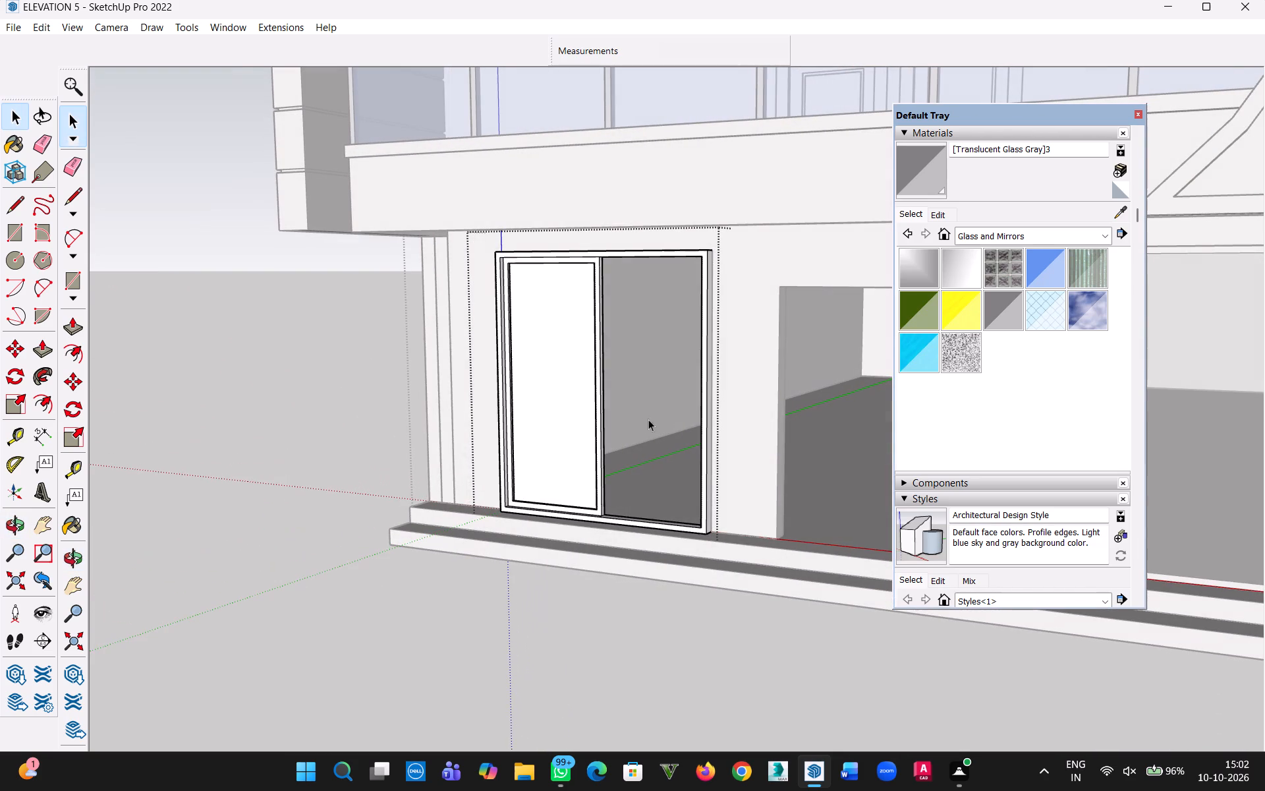
{"action": "double_click", "coordinate": [575, 425]}
{"action": "left_click", "coordinate": [675, 403]}
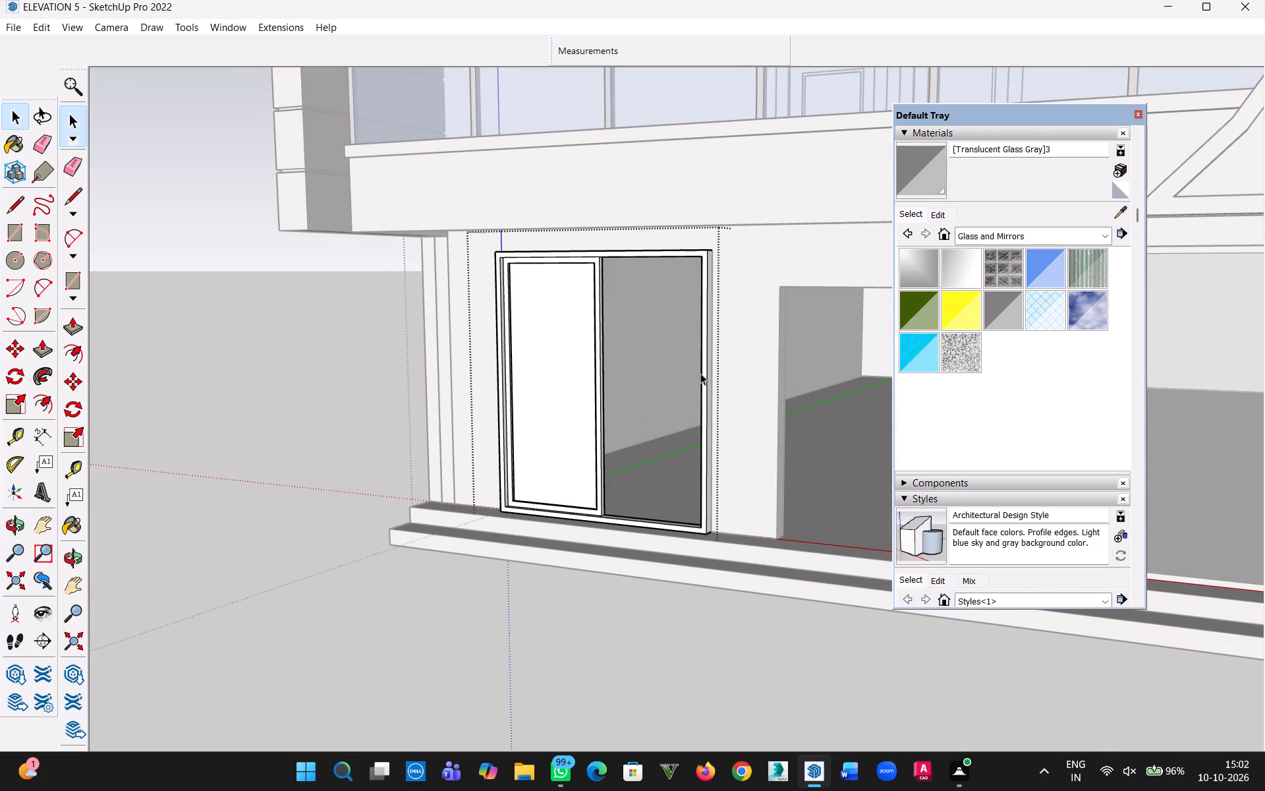
{"action": "left_click", "coordinate": [706, 379]}
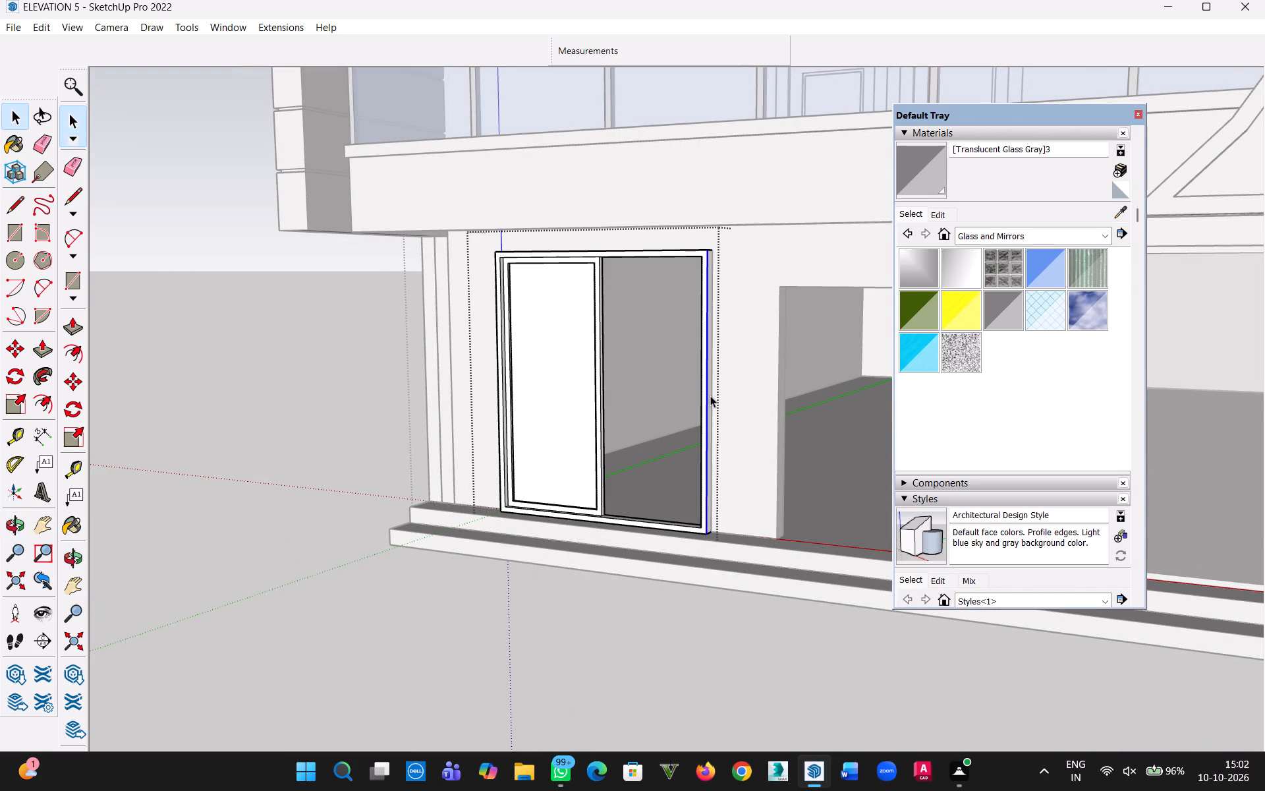
{"action": "double_click", "coordinate": [710, 395]}
{"action": "triple_click", "coordinate": [705, 392]}
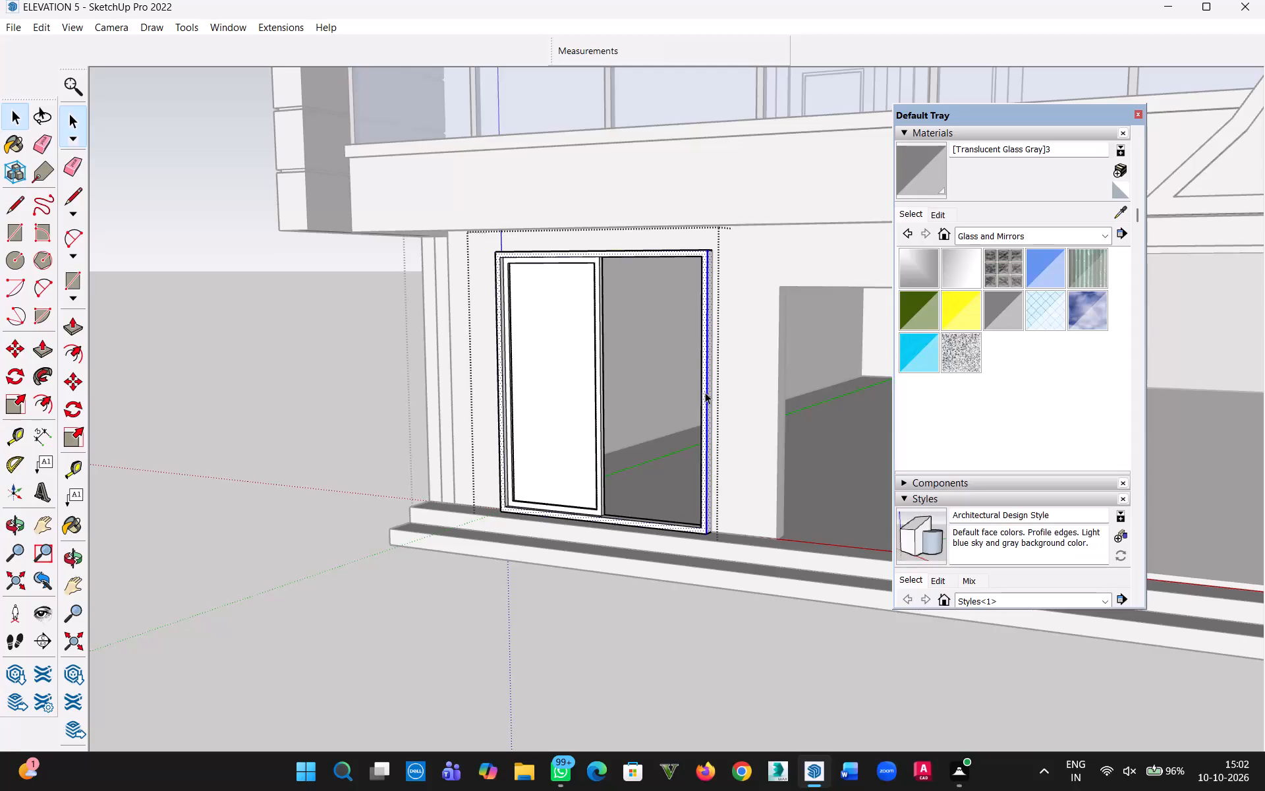
{"action": "right_click", "coordinate": [705, 392]}
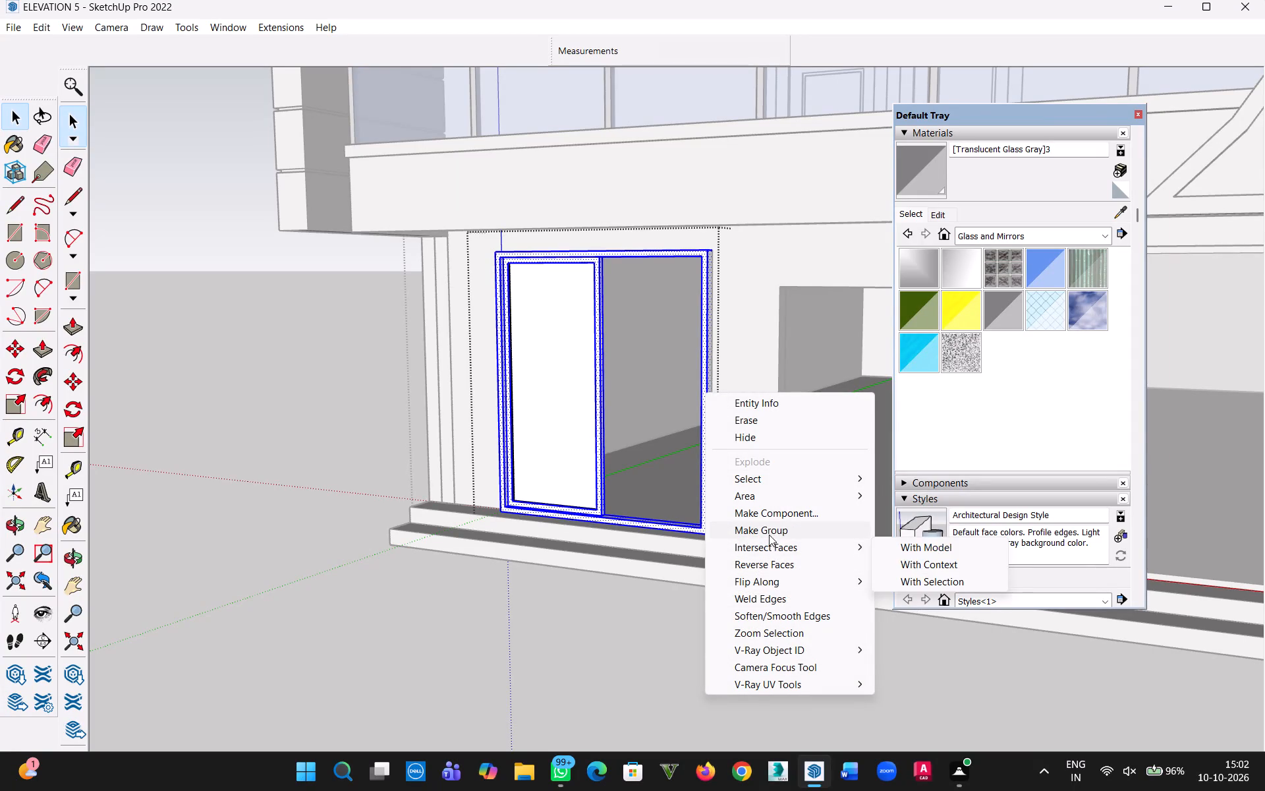
{"action": "left_click", "coordinate": [769, 535]}
Move the left opening's grouped frame 4" inward, from its front bottom corner to its rear bottom corner.
{"action": "scroll", "coordinate": [590, 411], "scroll_direction": "up", "scroll_amount": 3}
{"action": "key", "text": "m"}
{"action": "scroll", "coordinate": [734, 563], "scroll_direction": "up", "scroll_amount": 4}
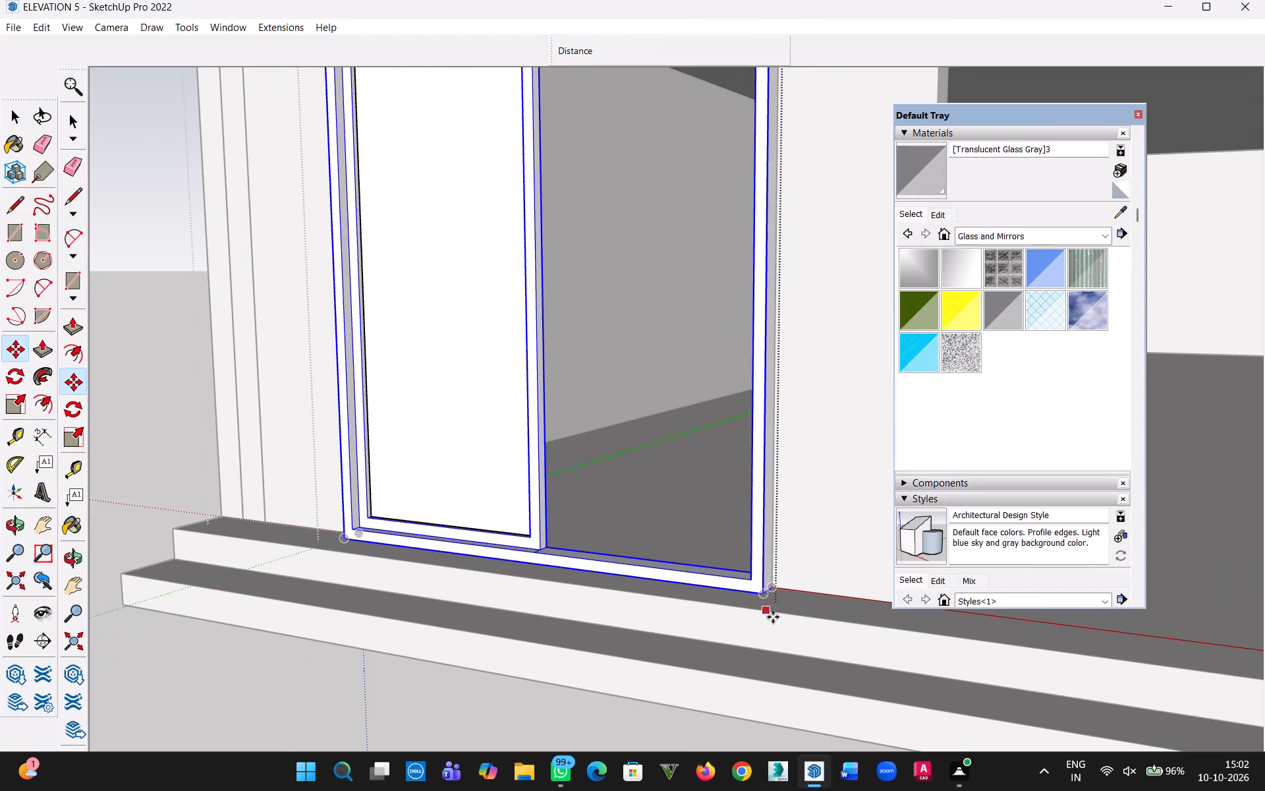
{"action": "left_click", "coordinate": [764, 599]}
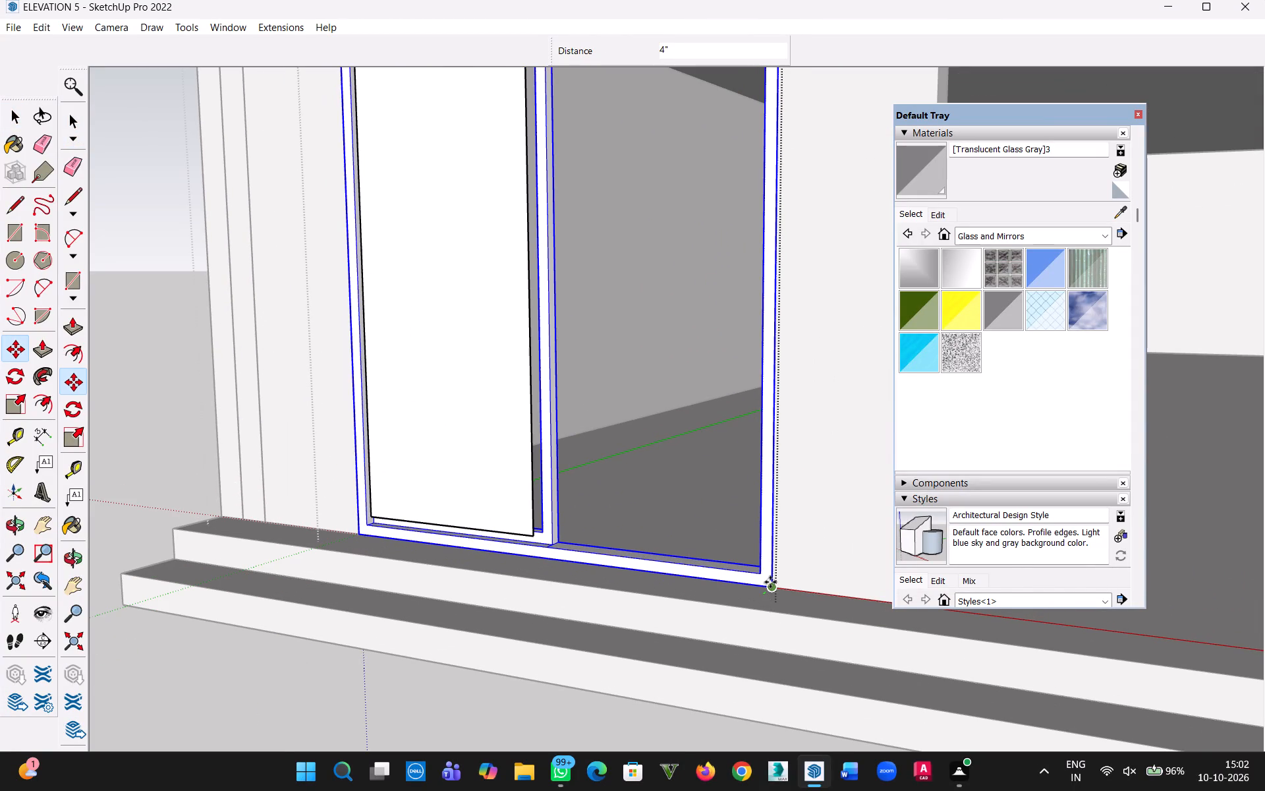
{"action": "left_click", "coordinate": [770, 582]}
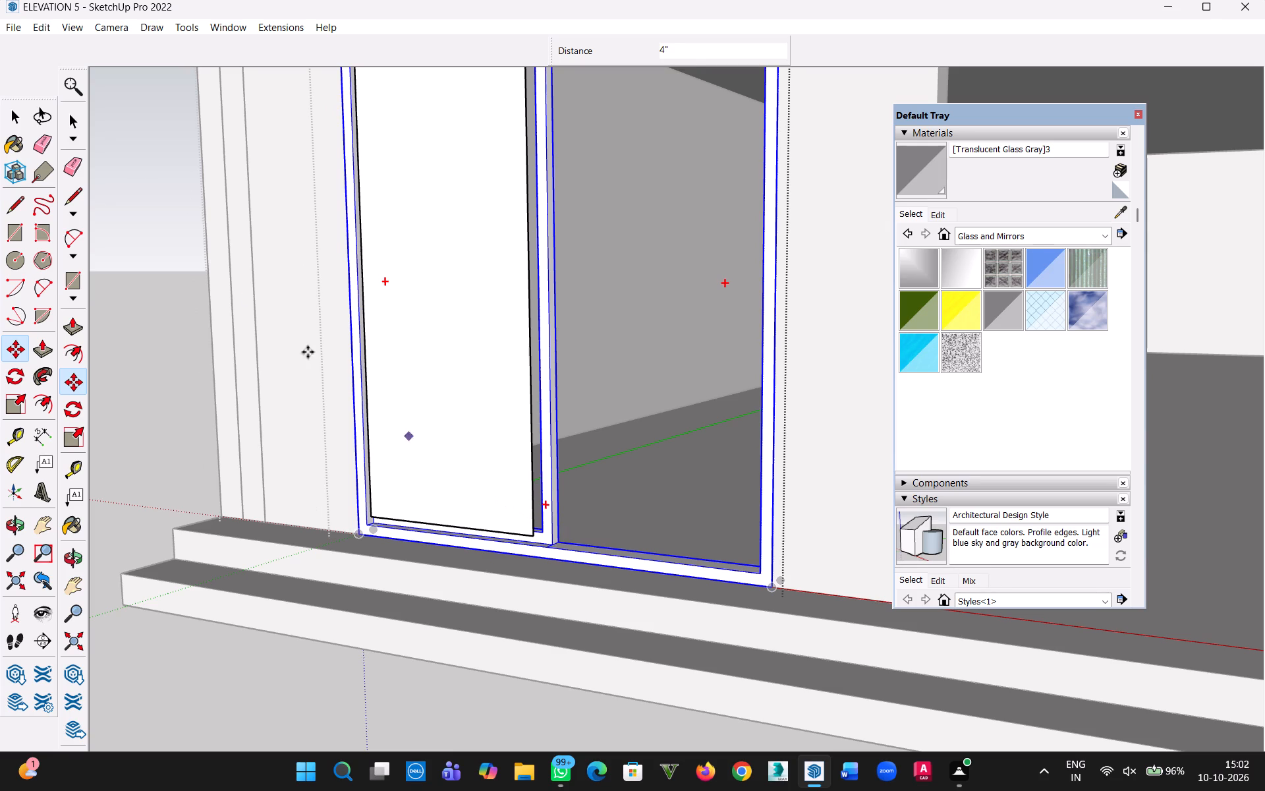
Move the left sash's pane group 4" inward so it sits back within the relocated sash frame.
{"action": "left_click", "coordinate": [14, 113]}
{"action": "left_click", "coordinate": [433, 294]}
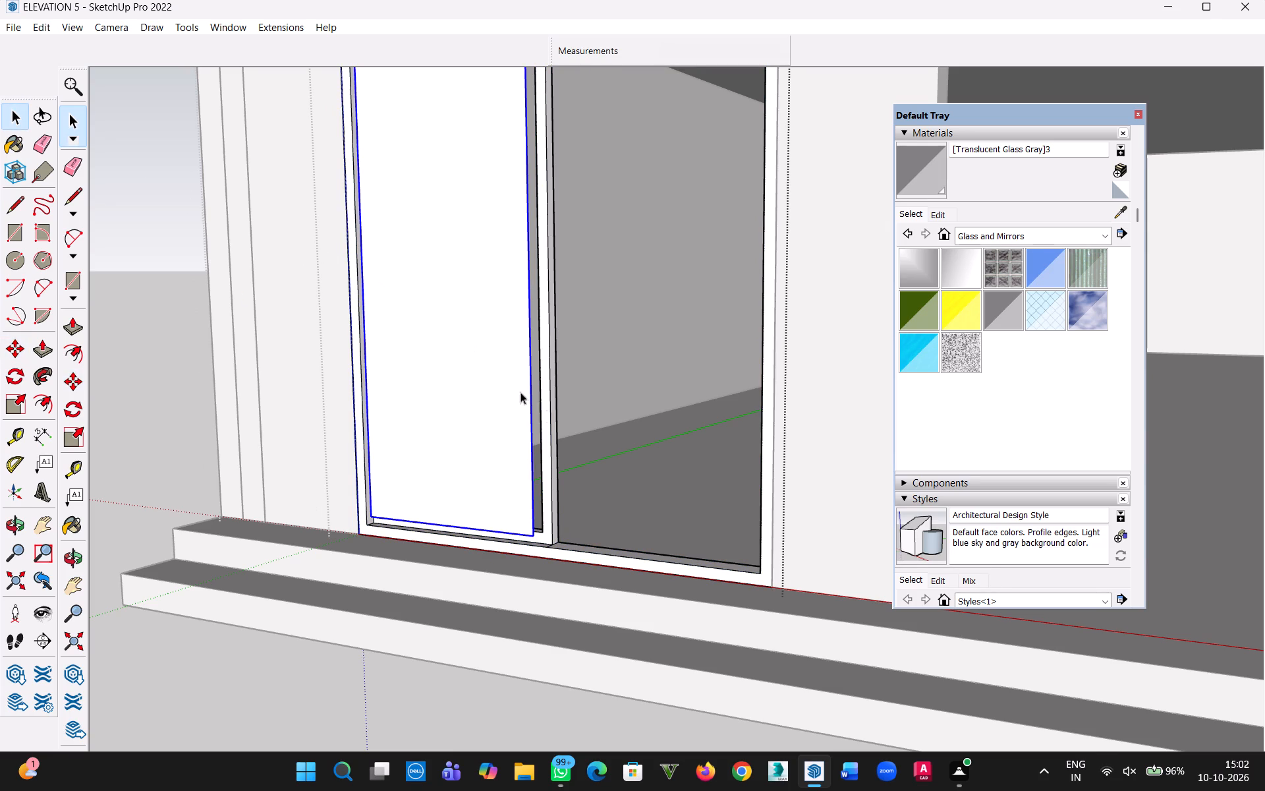
{"action": "key", "text": "m"}
{"action": "left_click", "coordinate": [534, 534]}
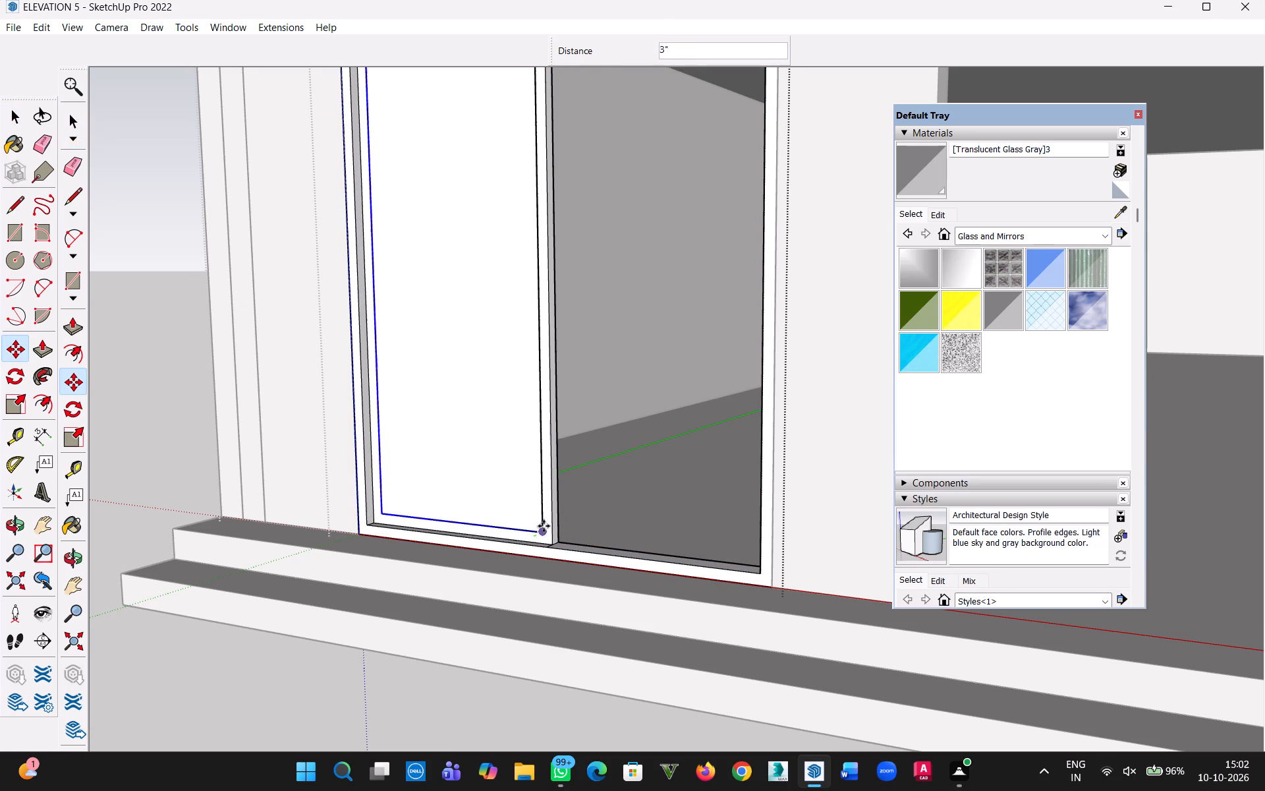
{"action": "scroll", "coordinate": [542, 525], "scroll_direction": "up", "scroll_amount": 14}
{"action": "middle_click_drag", "start_coordinate": [524, 517], "coordinate": [700, 541]}
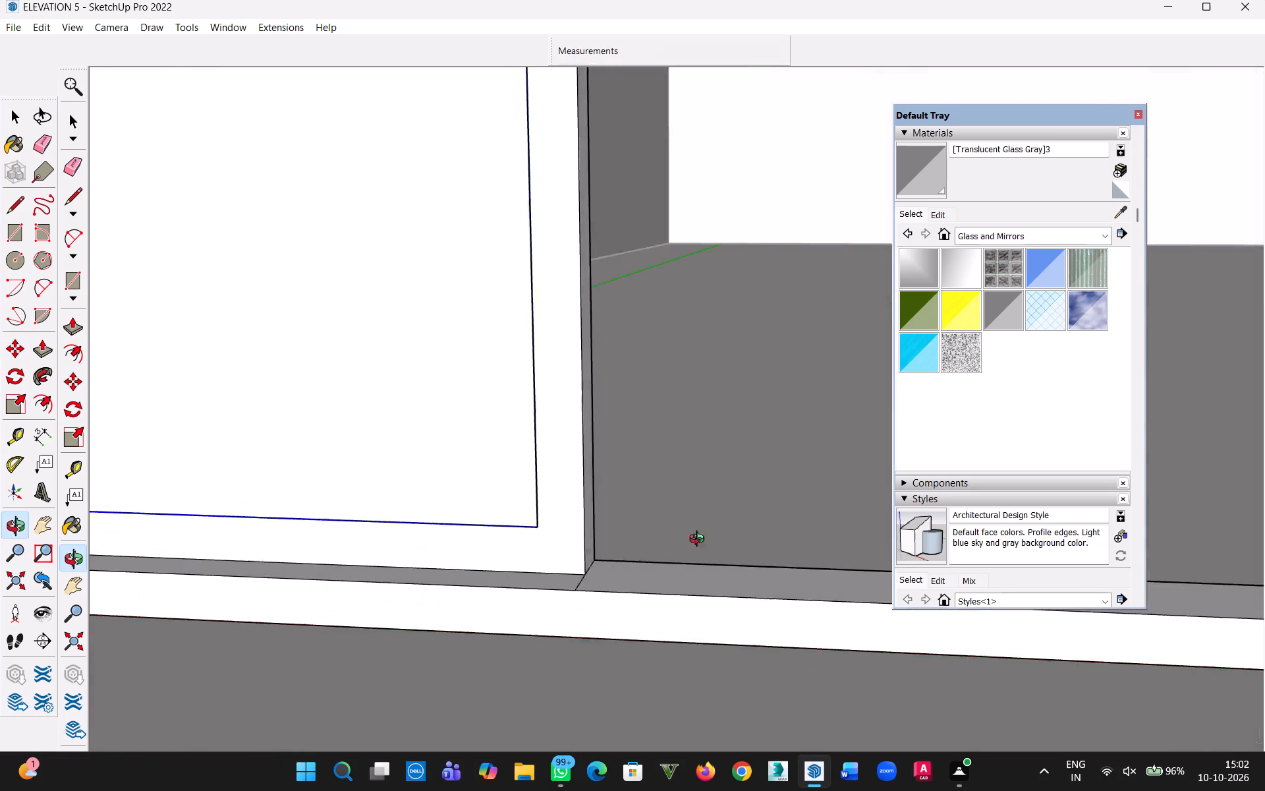
{"action": "middle_click_drag", "start_coordinate": [700, 541], "coordinate": [874, 517]}
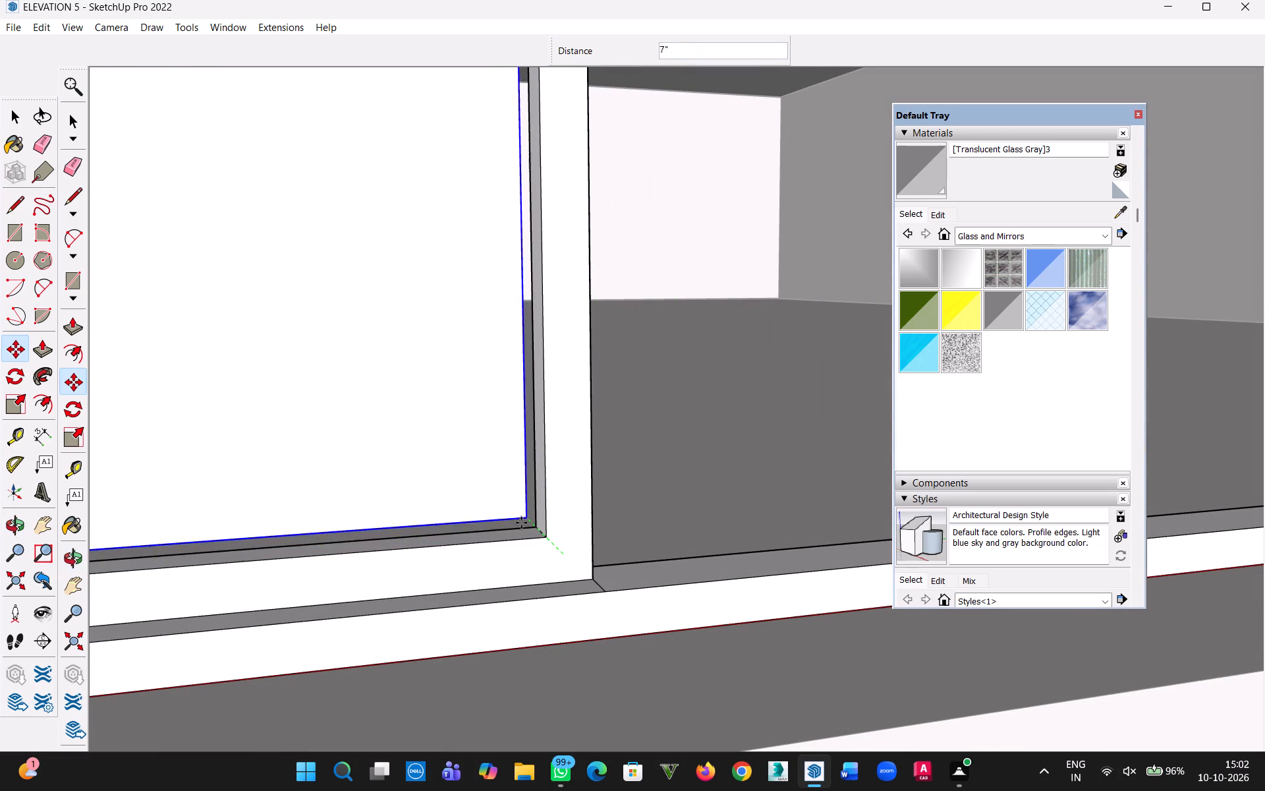
{"action": "scroll", "coordinate": [536, 534], "scroll_direction": "up", "scroll_amount": 5}
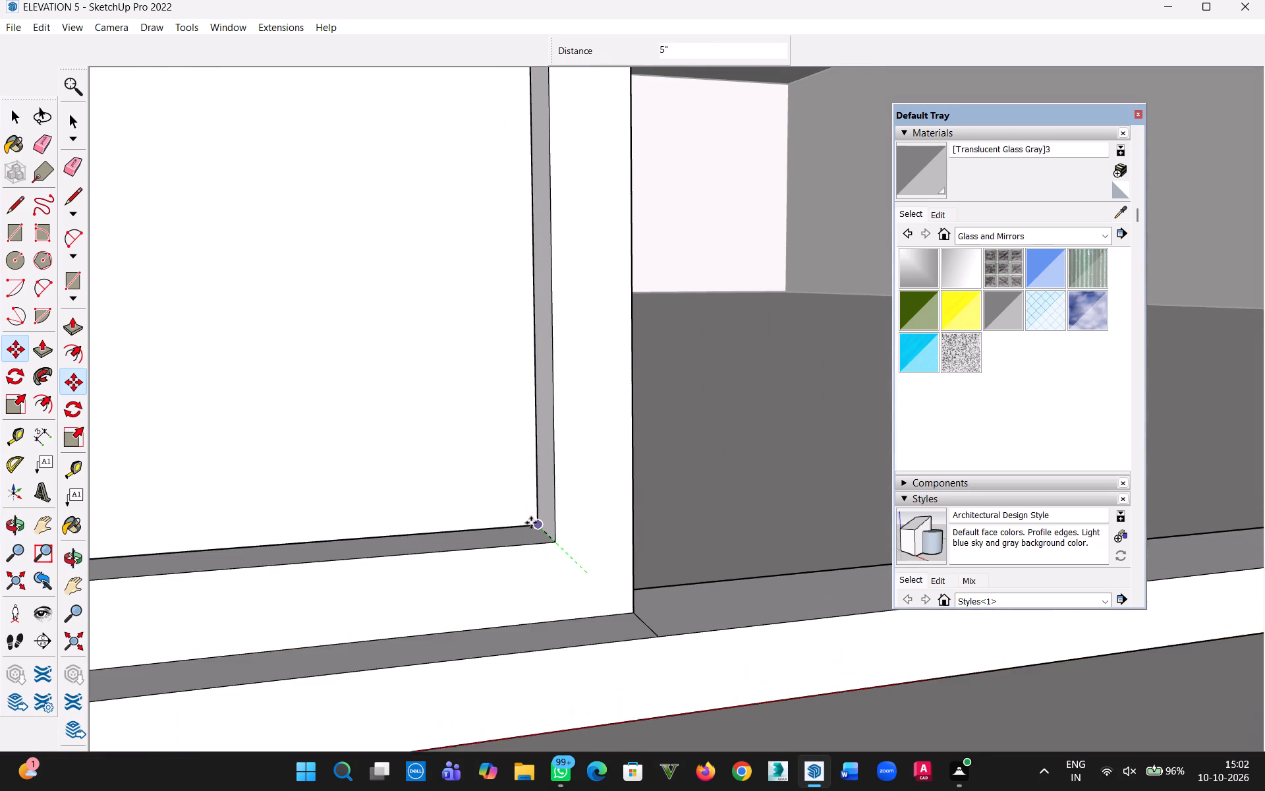
{"action": "scroll", "coordinate": [531, 523], "scroll_direction": "up", "scroll_amount": 9}
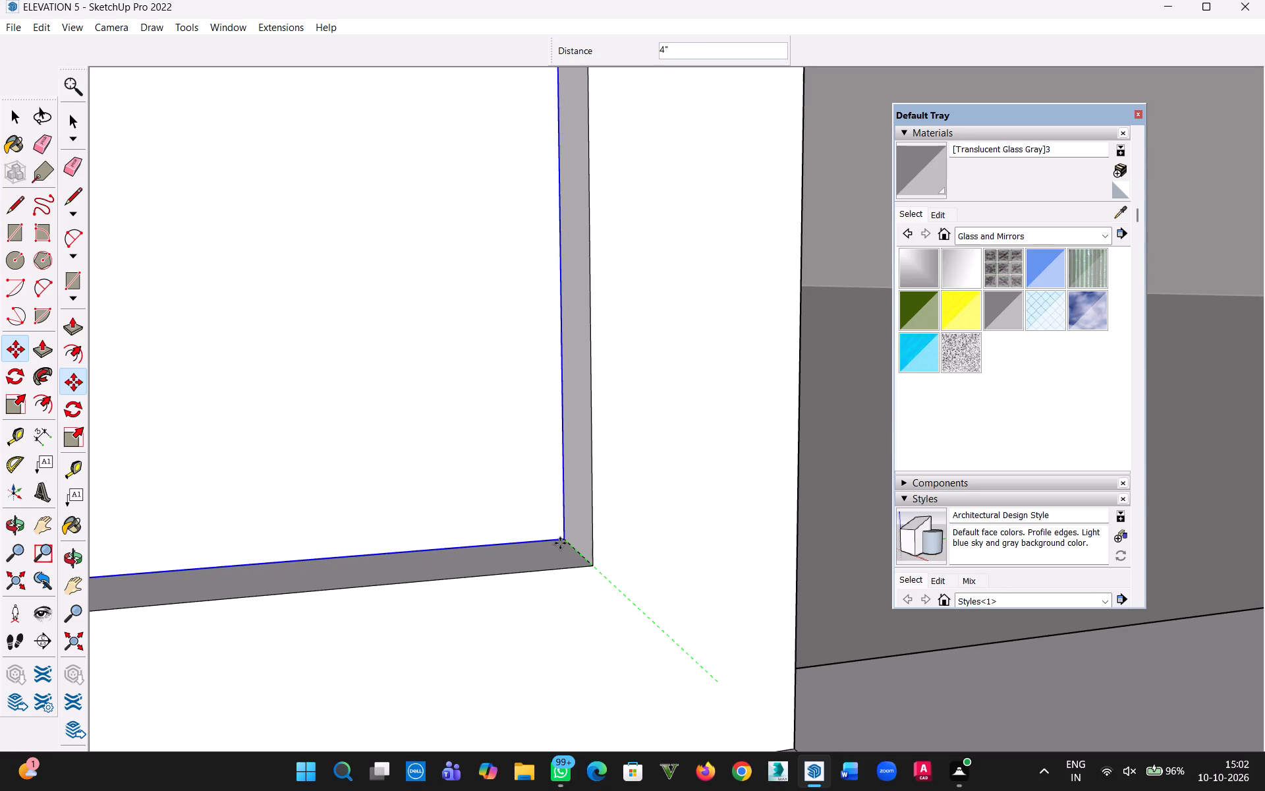
{"action": "left_click", "coordinate": [562, 545]}
{"action": "scroll", "coordinate": [506, 506], "scroll_direction": "down", "scroll_amount": 19}
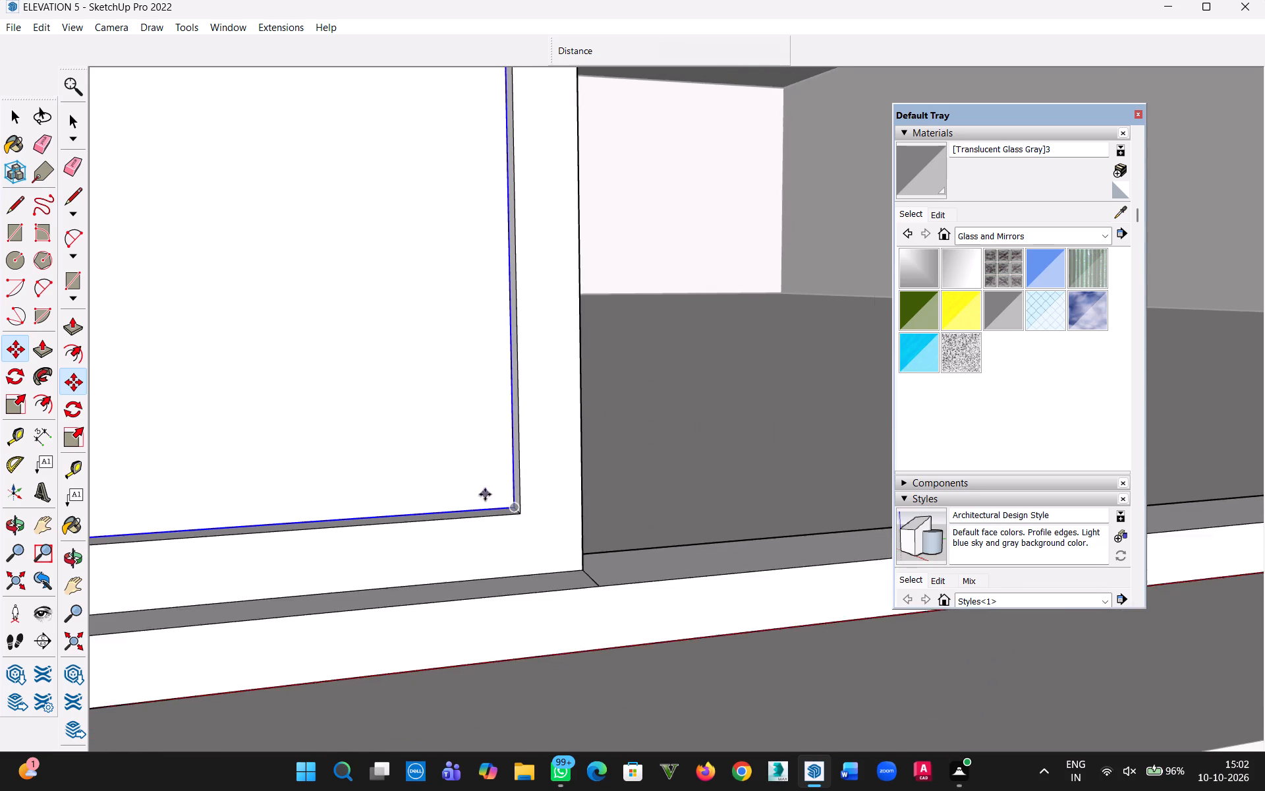
{"action": "scroll", "coordinate": [485, 494], "scroll_direction": "down", "scroll_amount": 20}
{"action": "scroll", "coordinate": [485, 494], "scroll_direction": "down", "scroll_amount": 10}
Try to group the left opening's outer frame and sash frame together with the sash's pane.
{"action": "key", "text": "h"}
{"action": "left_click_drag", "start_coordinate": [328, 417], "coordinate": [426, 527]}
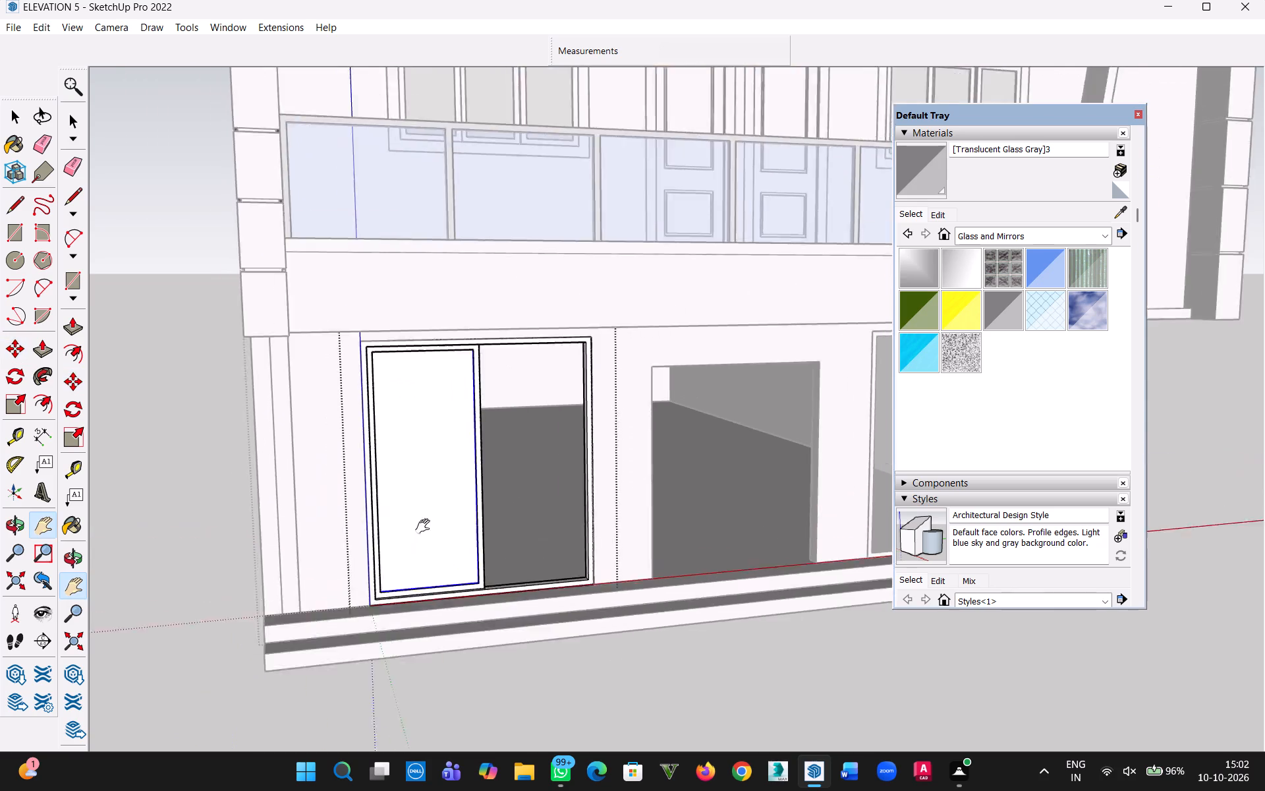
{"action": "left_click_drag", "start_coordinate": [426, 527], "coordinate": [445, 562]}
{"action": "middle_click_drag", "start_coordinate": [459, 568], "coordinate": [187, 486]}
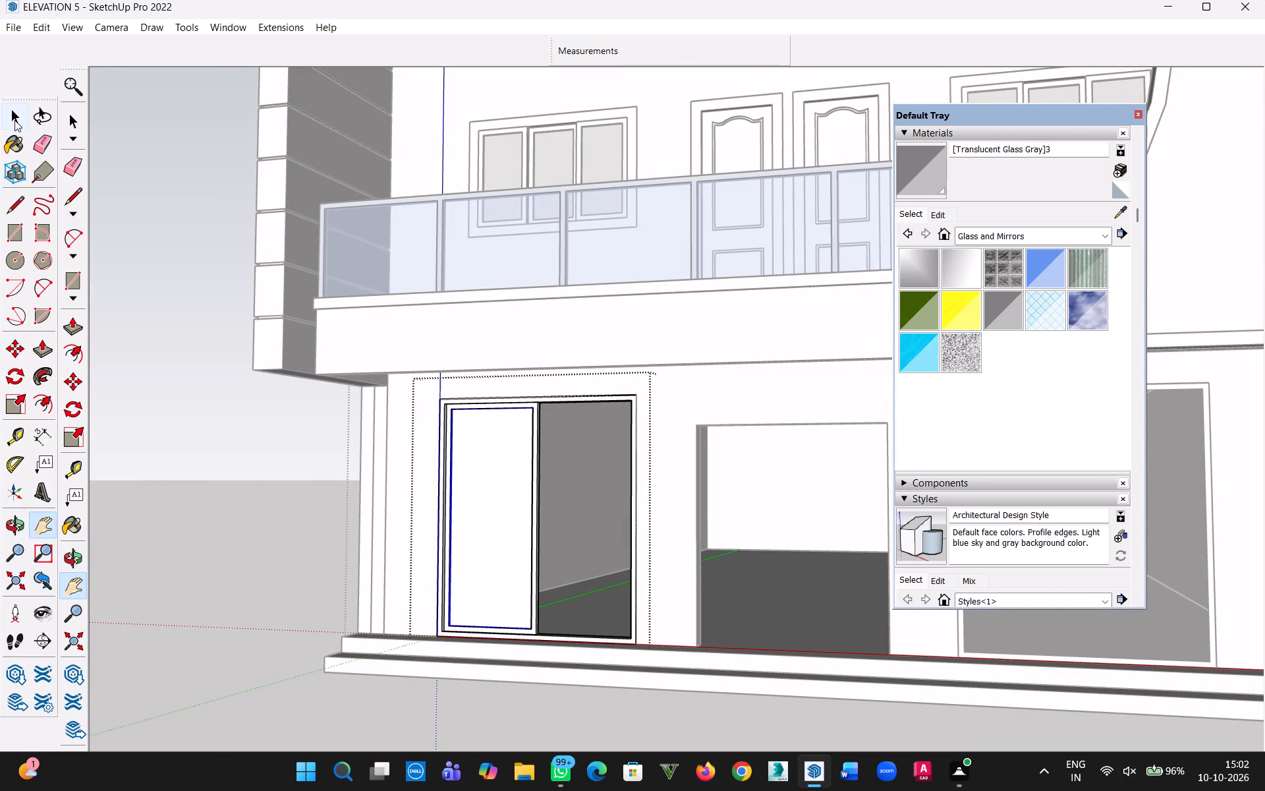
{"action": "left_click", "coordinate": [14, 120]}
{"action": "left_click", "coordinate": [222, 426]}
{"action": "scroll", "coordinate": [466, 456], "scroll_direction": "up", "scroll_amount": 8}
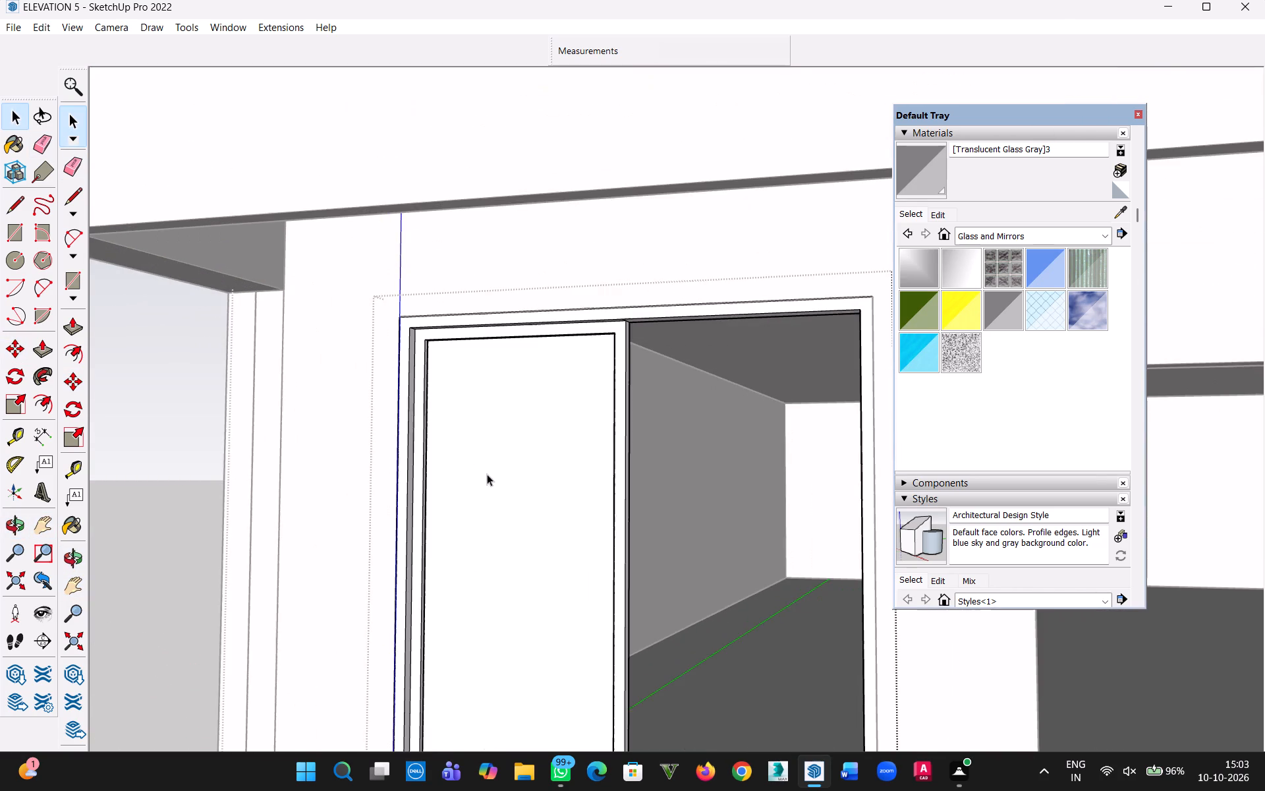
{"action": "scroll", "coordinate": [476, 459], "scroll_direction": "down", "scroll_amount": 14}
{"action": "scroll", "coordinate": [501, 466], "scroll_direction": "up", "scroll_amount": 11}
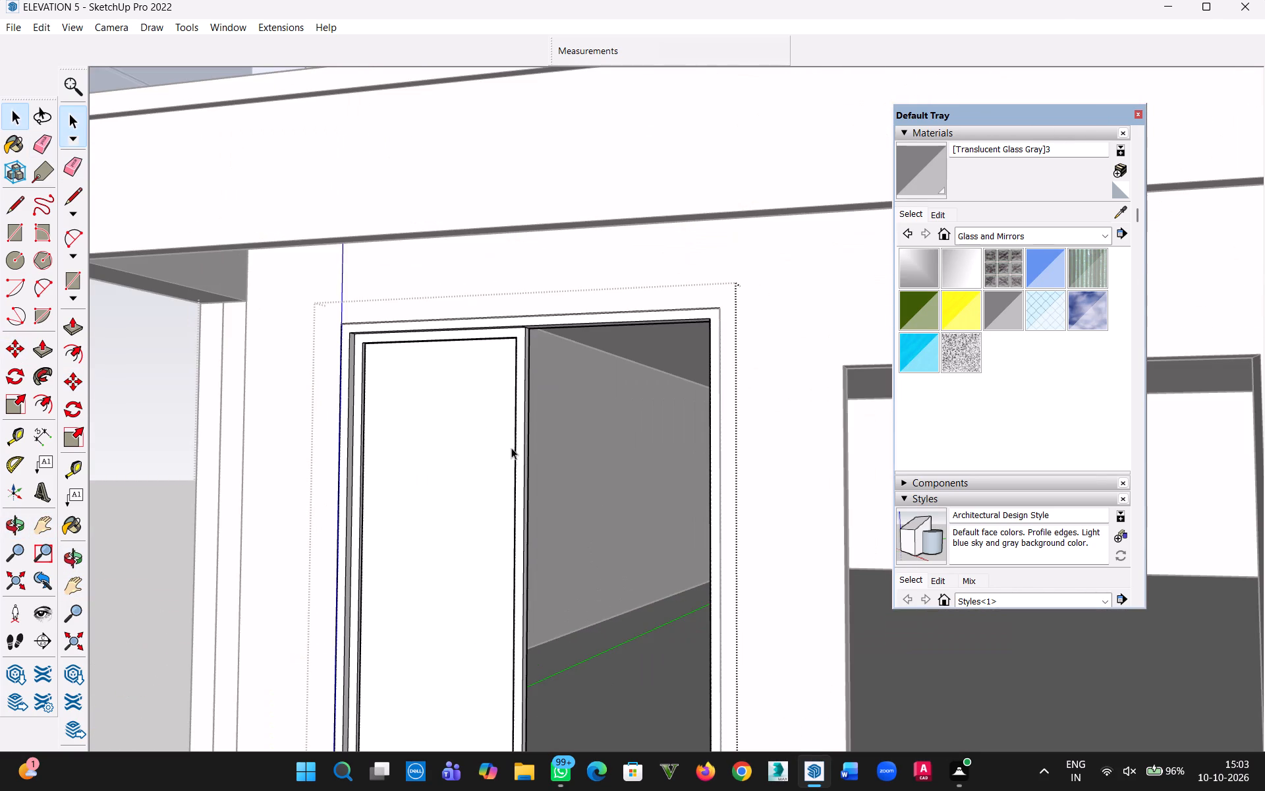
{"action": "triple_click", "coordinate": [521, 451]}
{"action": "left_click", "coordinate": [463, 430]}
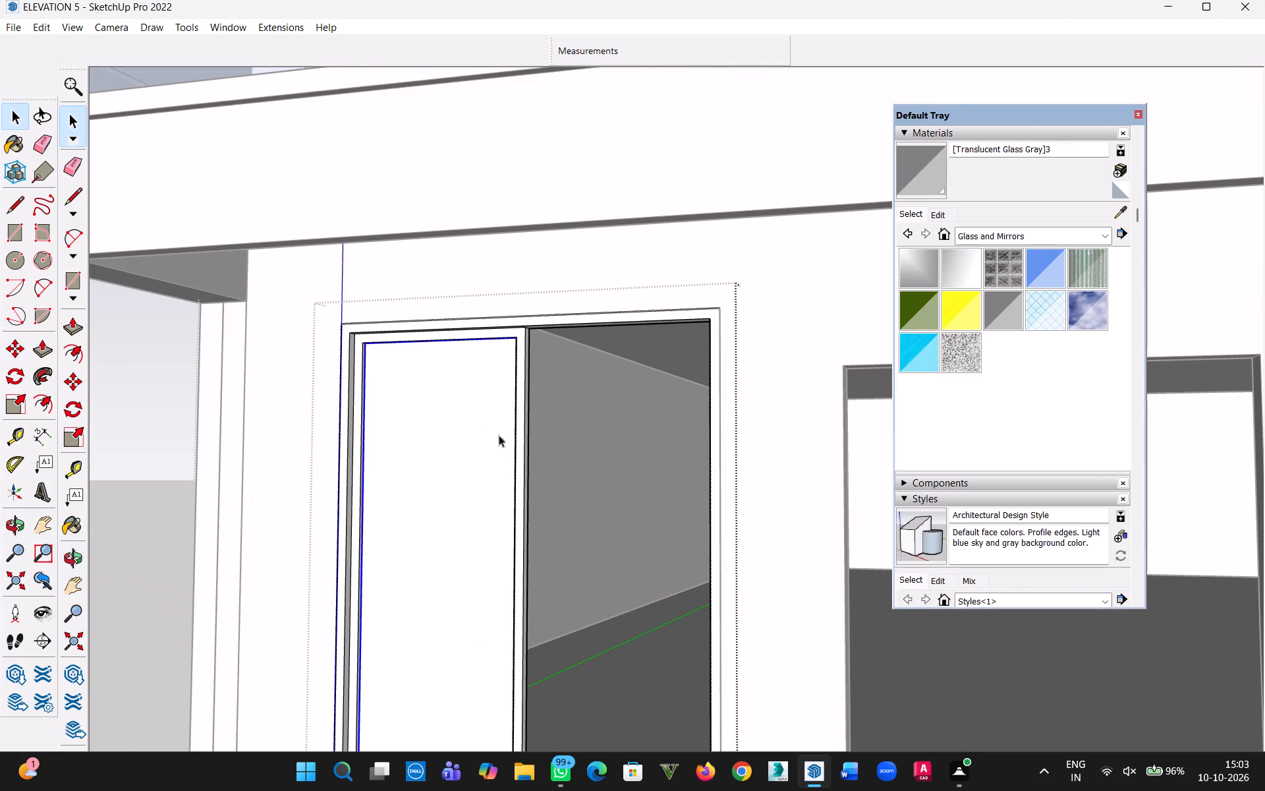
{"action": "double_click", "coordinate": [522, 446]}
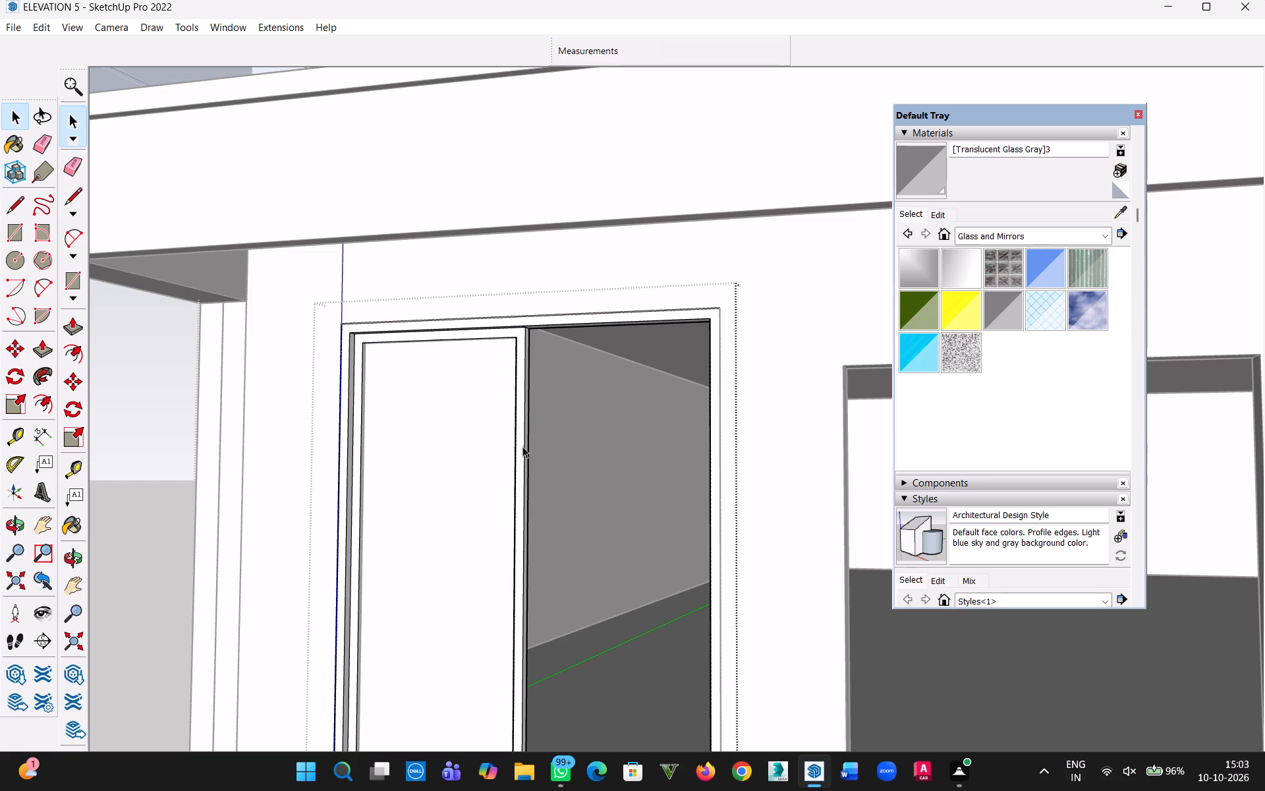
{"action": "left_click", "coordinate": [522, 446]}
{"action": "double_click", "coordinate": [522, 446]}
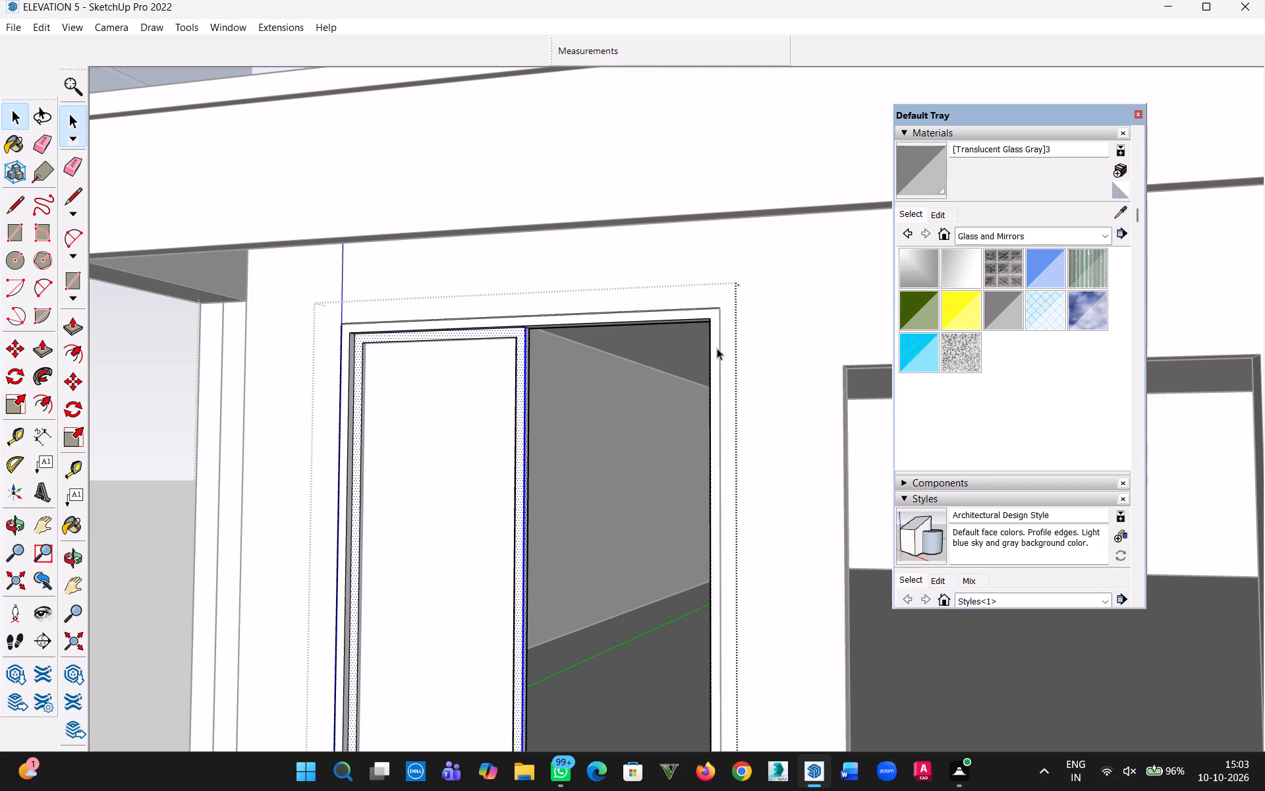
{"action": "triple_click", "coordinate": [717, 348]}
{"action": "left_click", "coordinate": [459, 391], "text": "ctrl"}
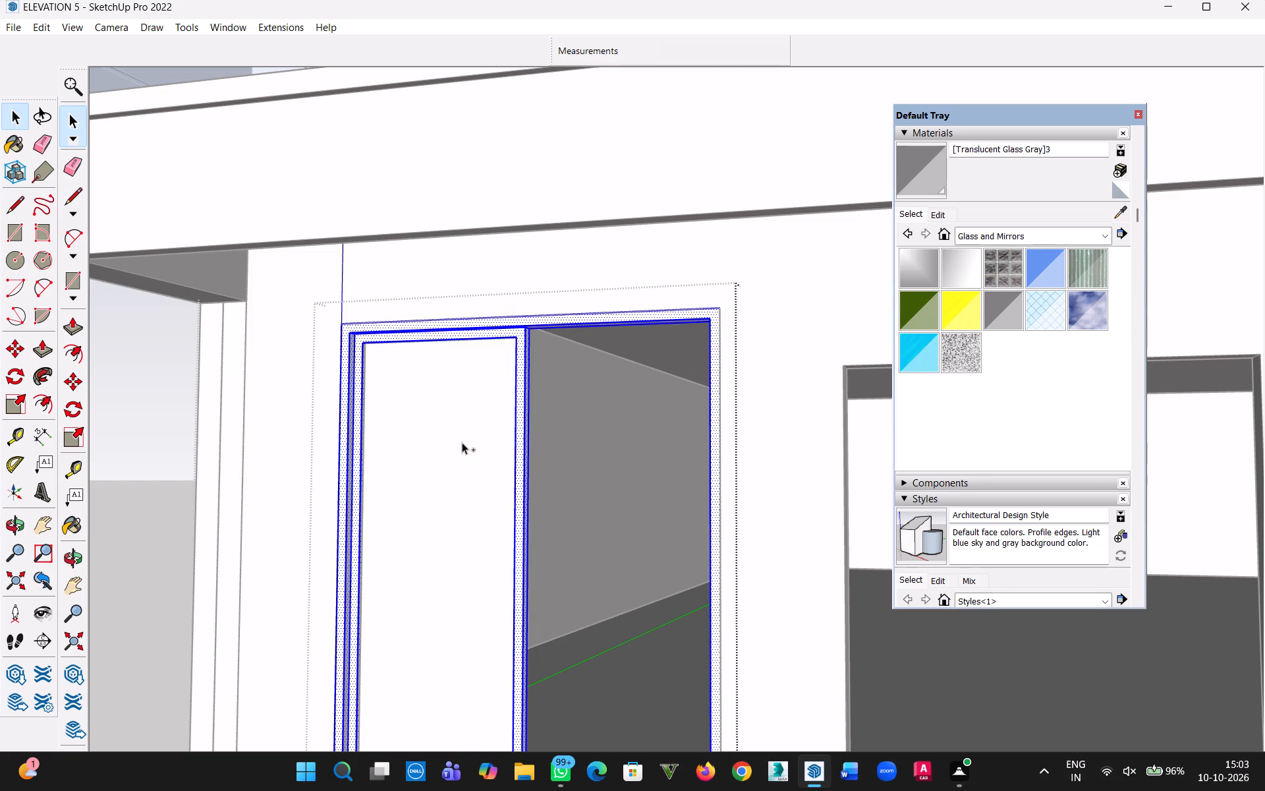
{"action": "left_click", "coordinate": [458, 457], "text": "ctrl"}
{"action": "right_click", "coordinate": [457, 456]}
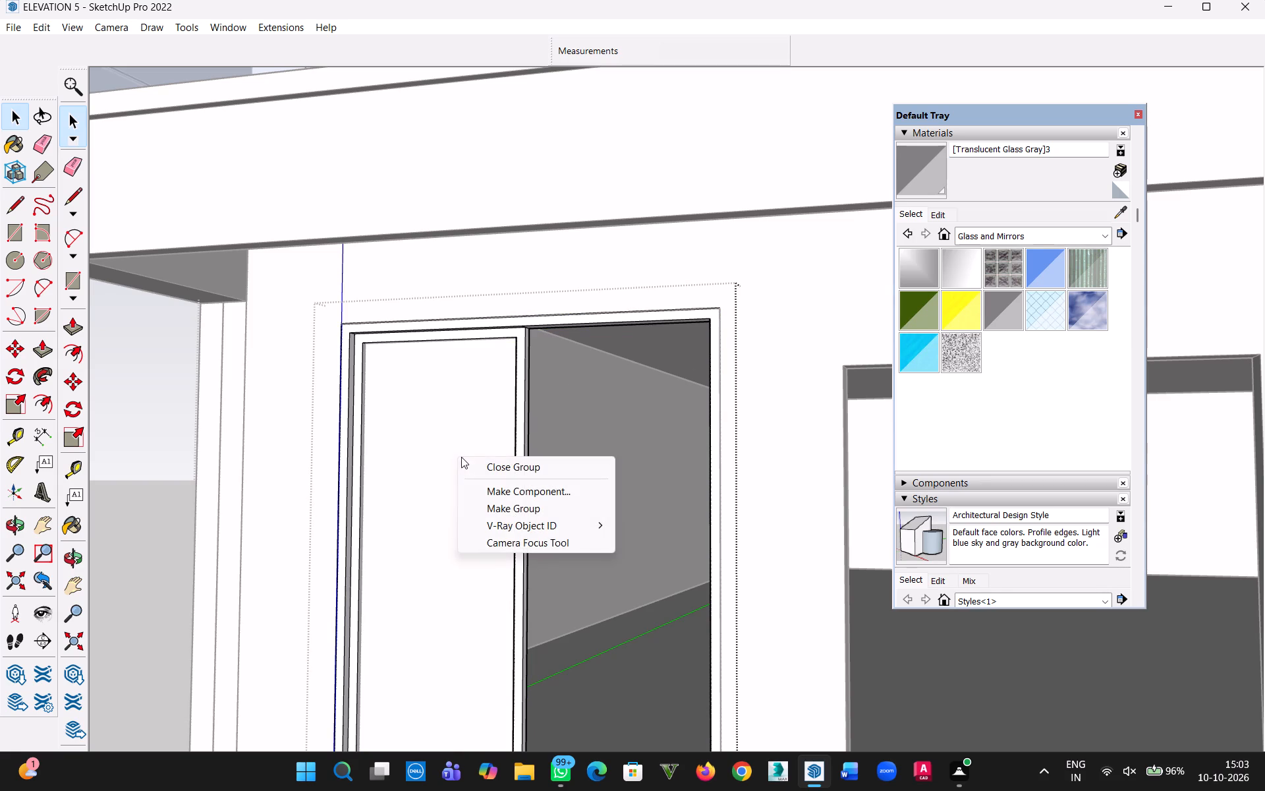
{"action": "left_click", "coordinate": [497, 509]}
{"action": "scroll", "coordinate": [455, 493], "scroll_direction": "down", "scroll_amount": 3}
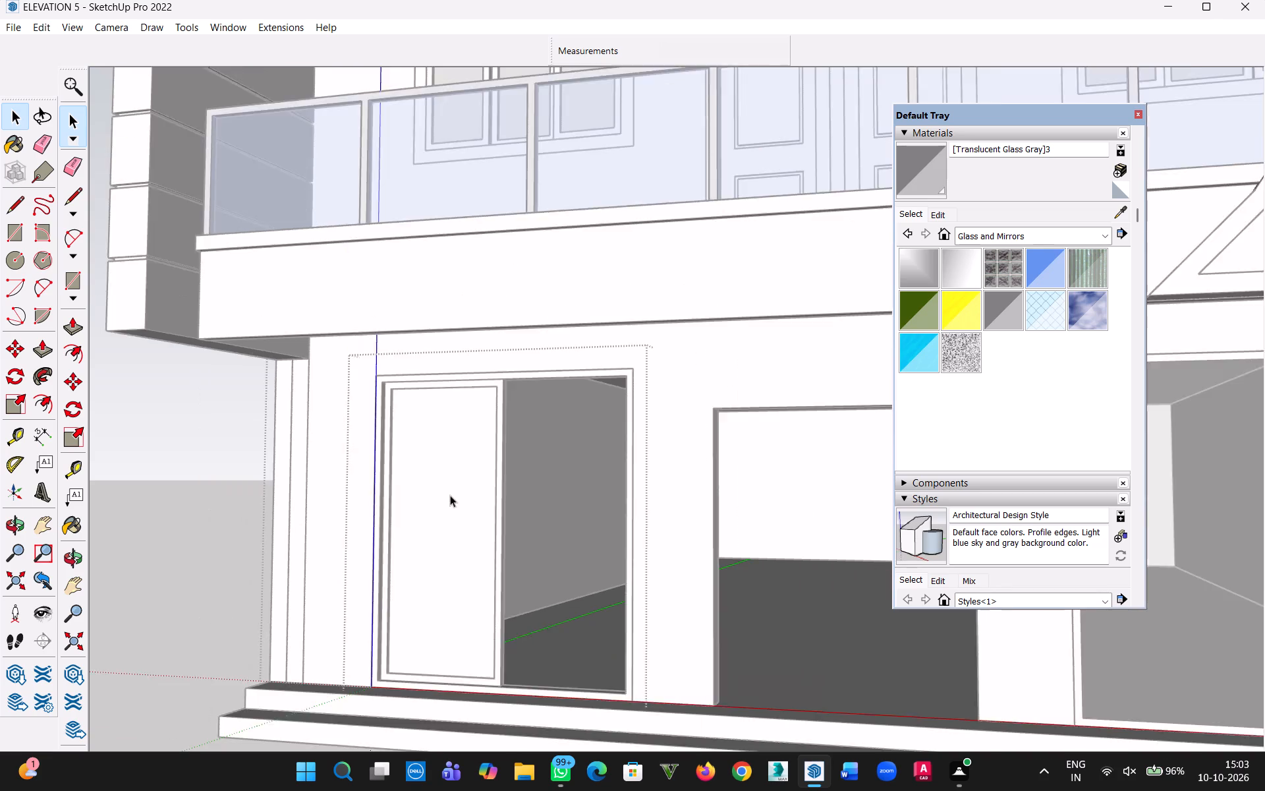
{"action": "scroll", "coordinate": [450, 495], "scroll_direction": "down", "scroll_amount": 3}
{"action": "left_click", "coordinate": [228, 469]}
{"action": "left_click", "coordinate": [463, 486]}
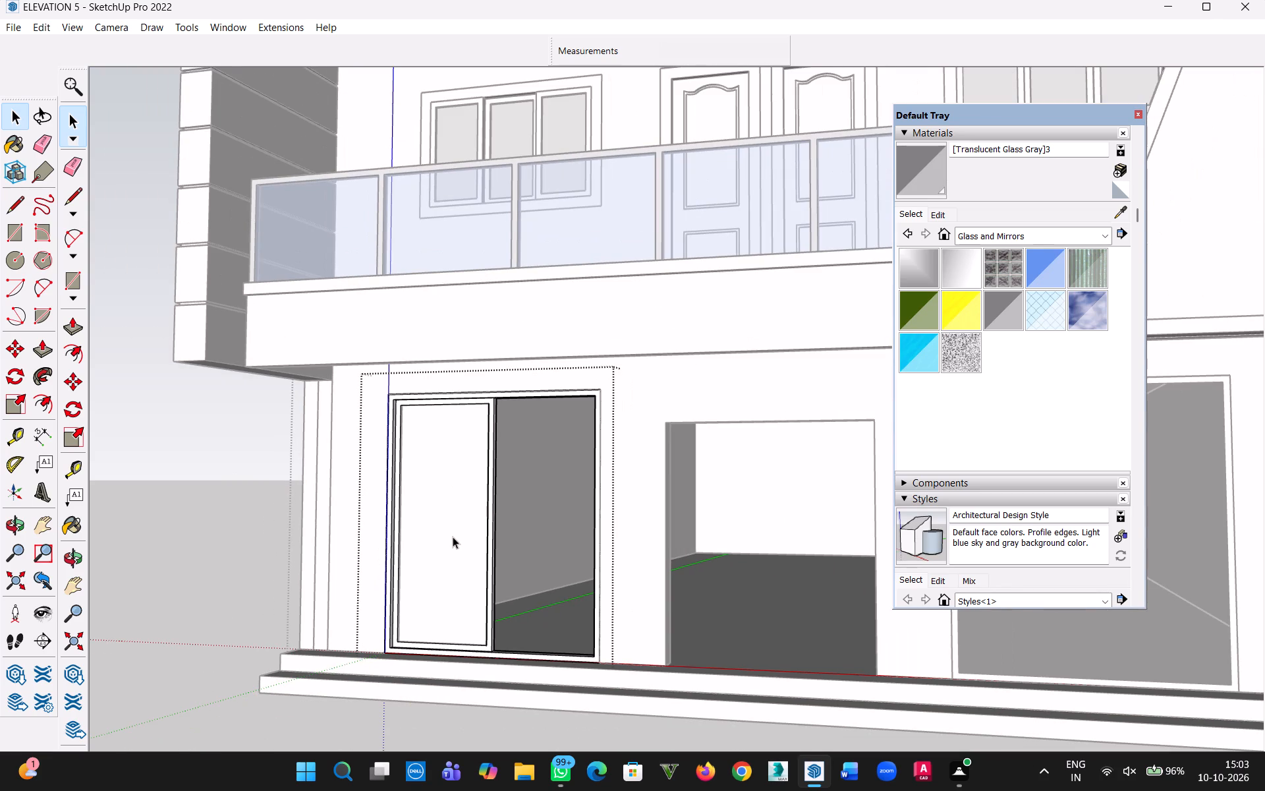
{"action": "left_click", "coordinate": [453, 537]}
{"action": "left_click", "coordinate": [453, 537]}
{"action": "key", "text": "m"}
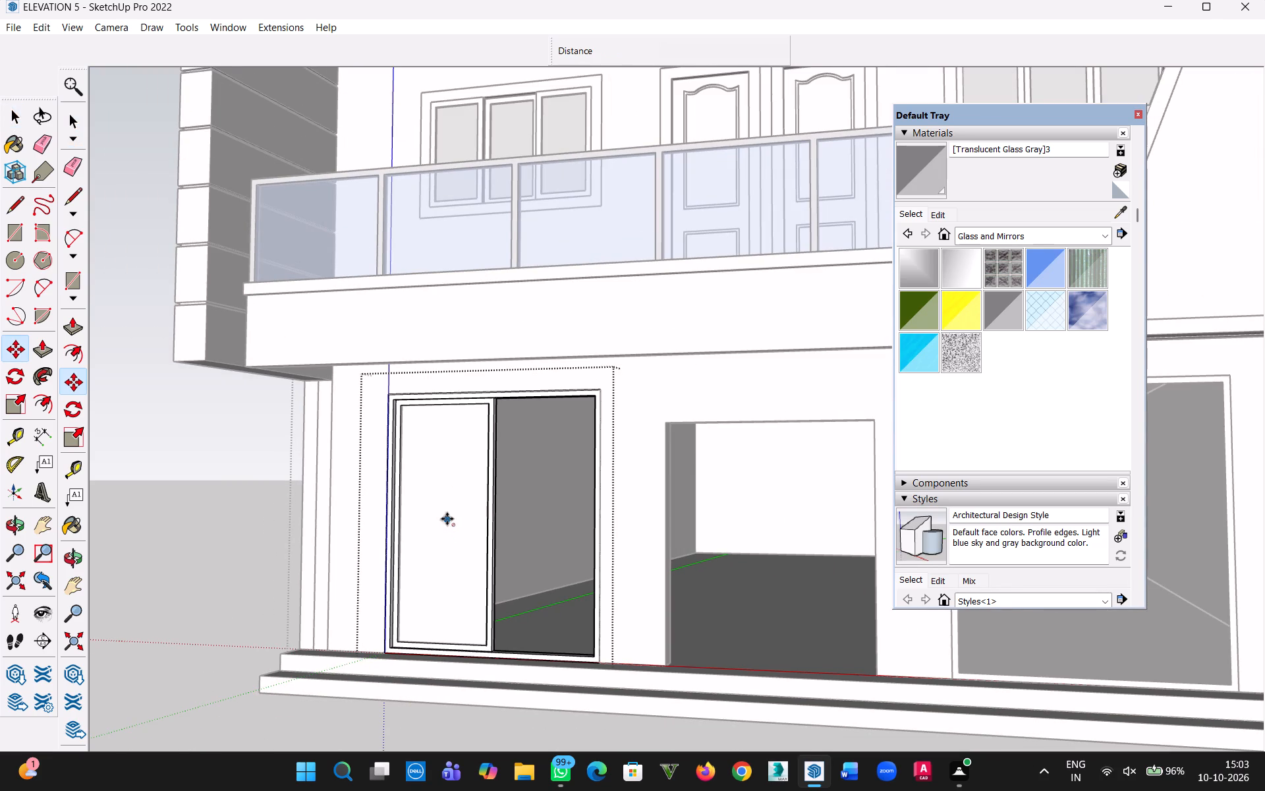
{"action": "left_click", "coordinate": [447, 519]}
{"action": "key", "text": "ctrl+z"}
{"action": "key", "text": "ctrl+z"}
Place a copy of the left opening's frame group, without the pane, outside the building beyond its left wall.
{"action": "left_click", "coordinate": [21, 121]}
{"action": "left_click", "coordinate": [437, 528]}
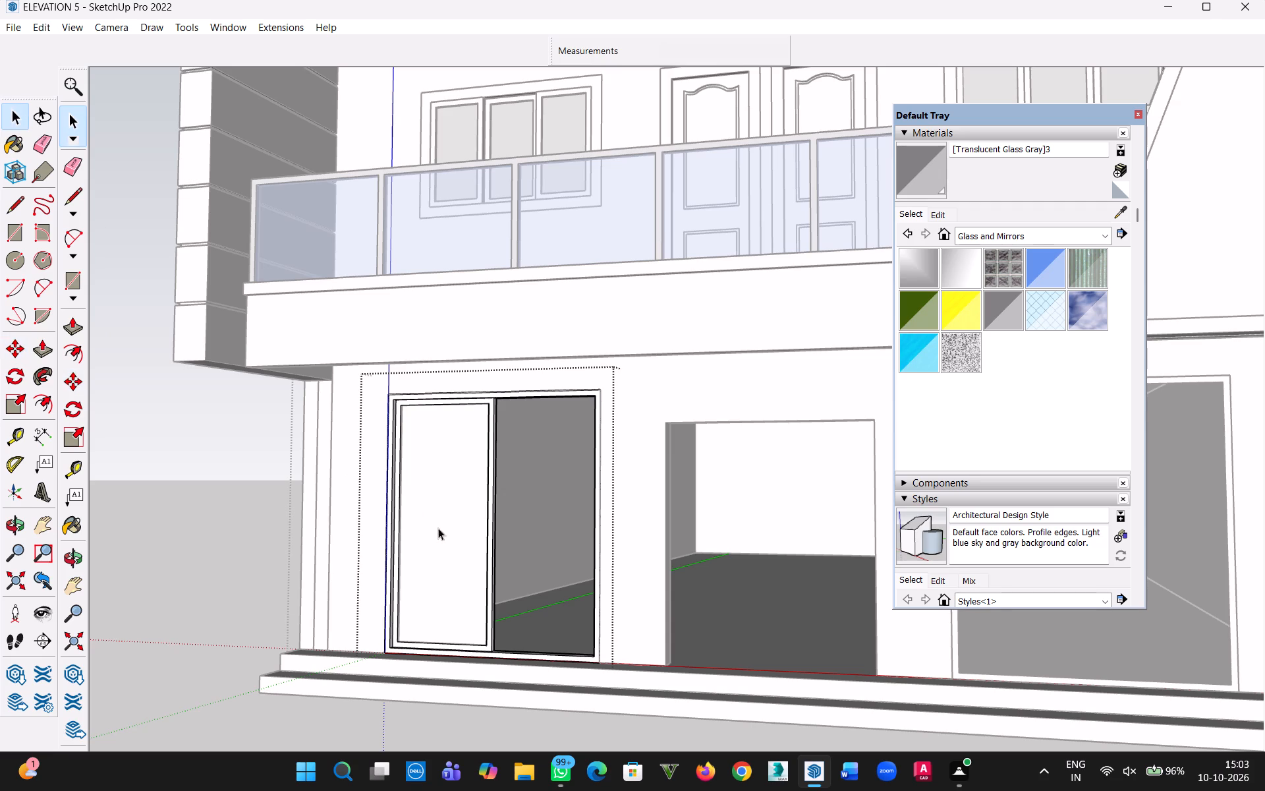
{"action": "double_click", "coordinate": [473, 531]}
{"action": "left_click", "coordinate": [563, 488]}
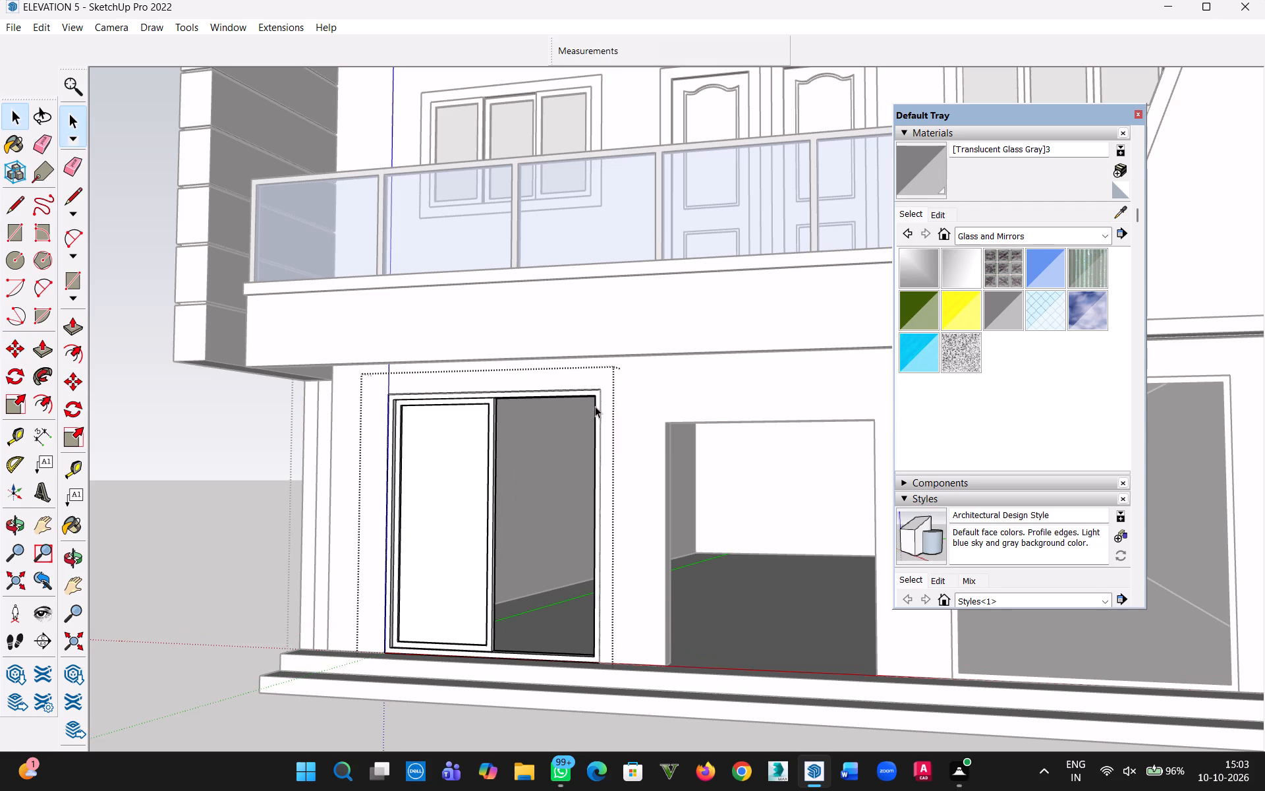
{"action": "left_click", "coordinate": [597, 403]}
{"action": "key", "text": "m"}
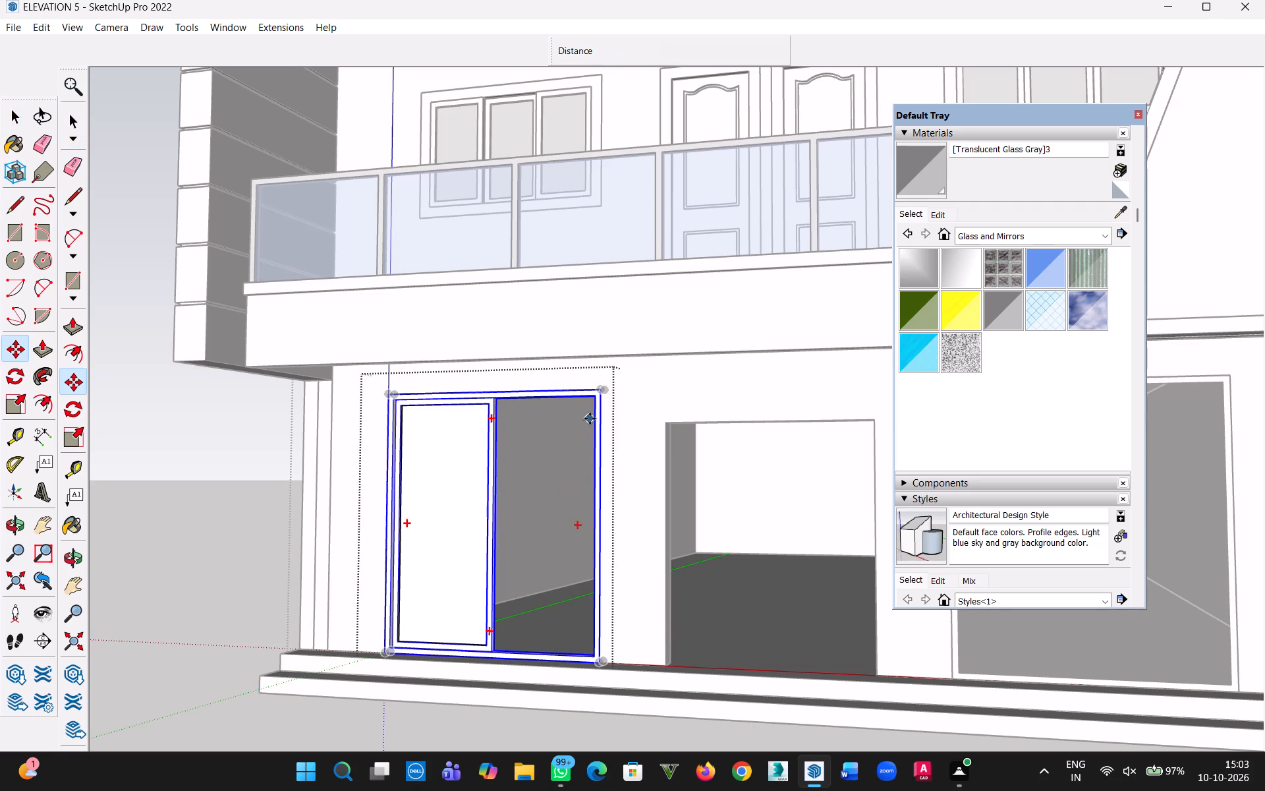
{"action": "left_click", "coordinate": [597, 392]}
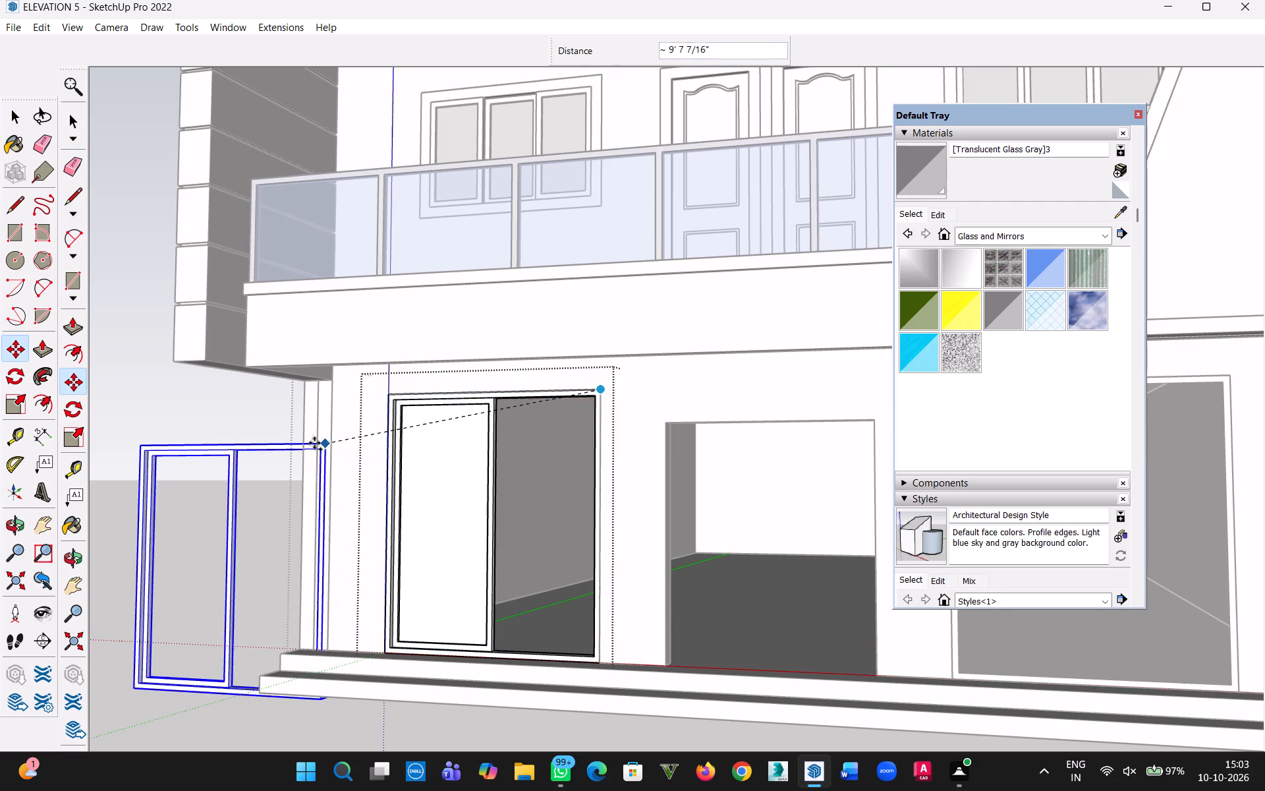
{"action": "left_click", "coordinate": [246, 403]}
{"action": "scroll", "coordinate": [275, 589], "scroll_direction": "down", "scroll_amount": 3}
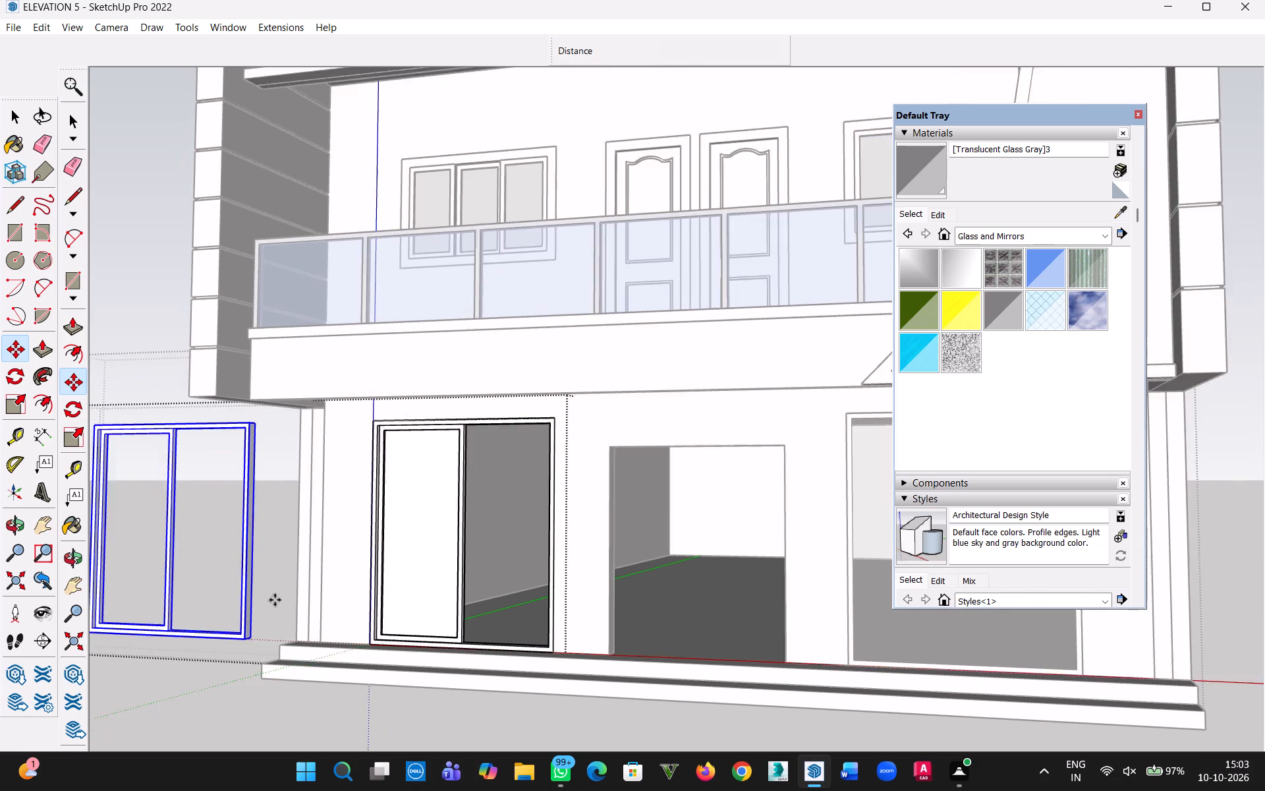
{"action": "scroll", "coordinate": [281, 606], "scroll_direction": "up", "scroll_amount": 1}
{"action": "middle_click_drag", "start_coordinate": [281, 606], "coordinate": [453, 638]}
{"action": "scroll", "coordinate": [427, 659], "scroll_direction": "down", "scroll_amount": 4}
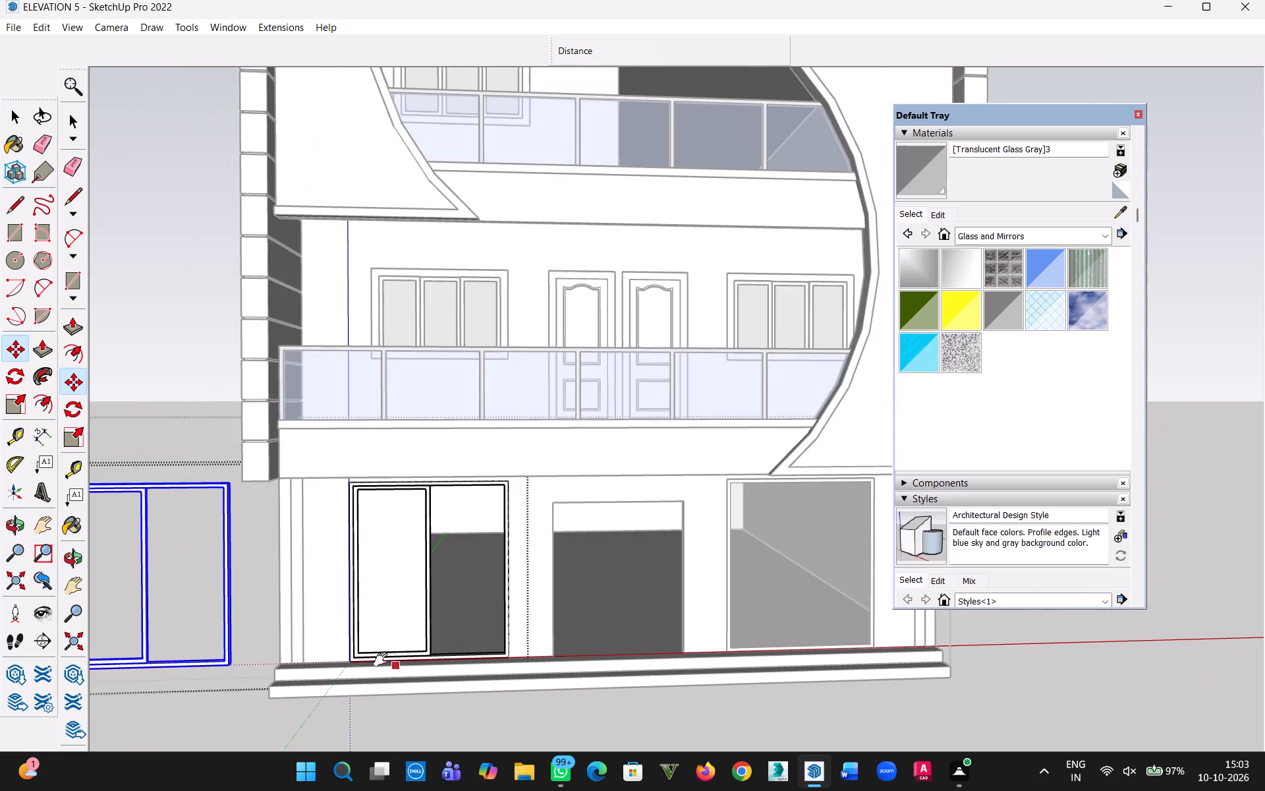
{"action": "key", "text": "h"}
{"action": "left_click_drag", "start_coordinate": [378, 655], "coordinate": [556, 620]}
{"action": "key", "text": "Escape"}
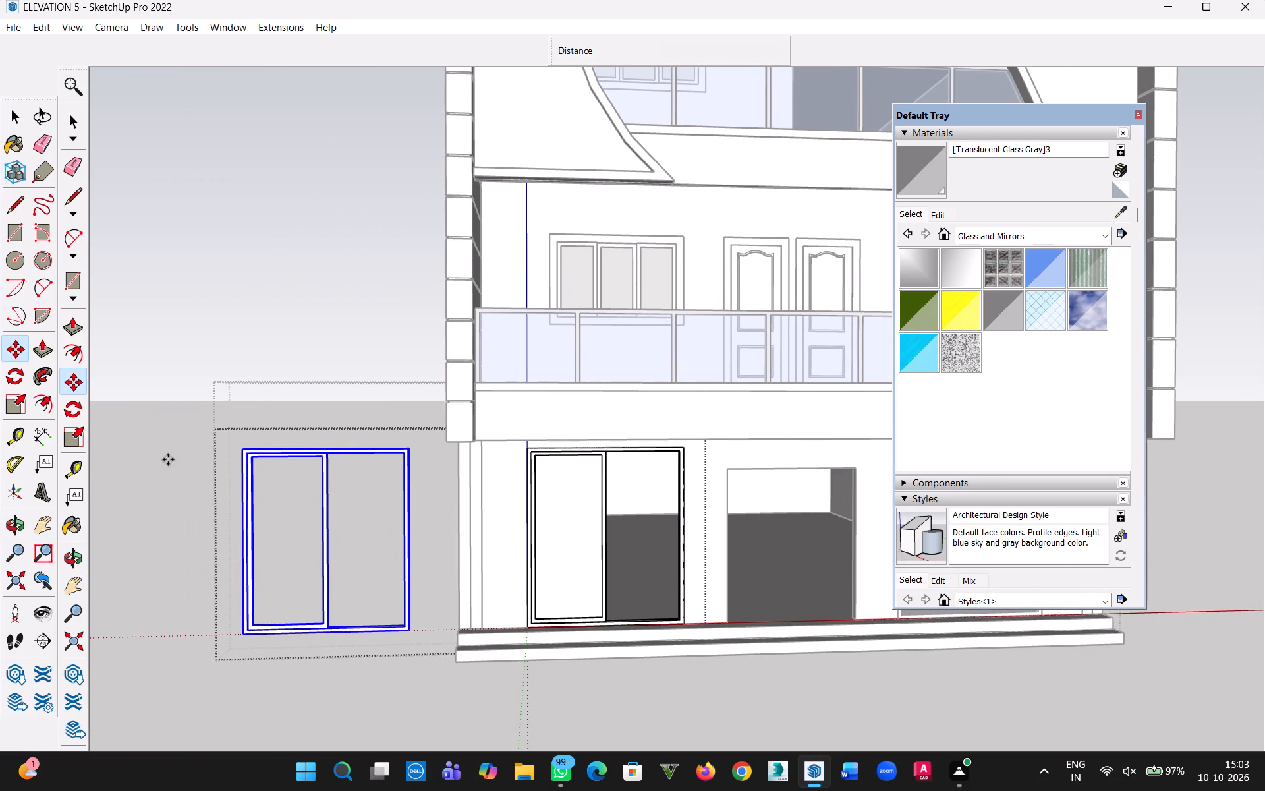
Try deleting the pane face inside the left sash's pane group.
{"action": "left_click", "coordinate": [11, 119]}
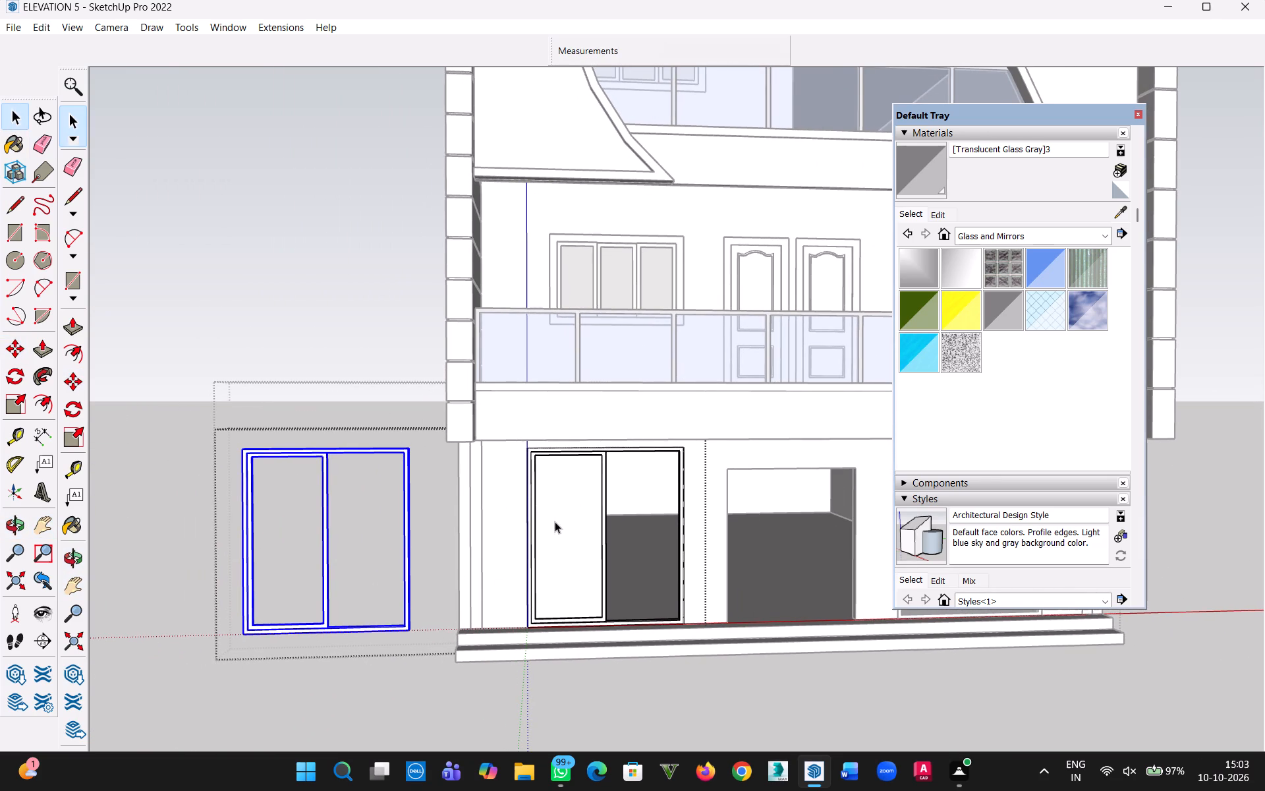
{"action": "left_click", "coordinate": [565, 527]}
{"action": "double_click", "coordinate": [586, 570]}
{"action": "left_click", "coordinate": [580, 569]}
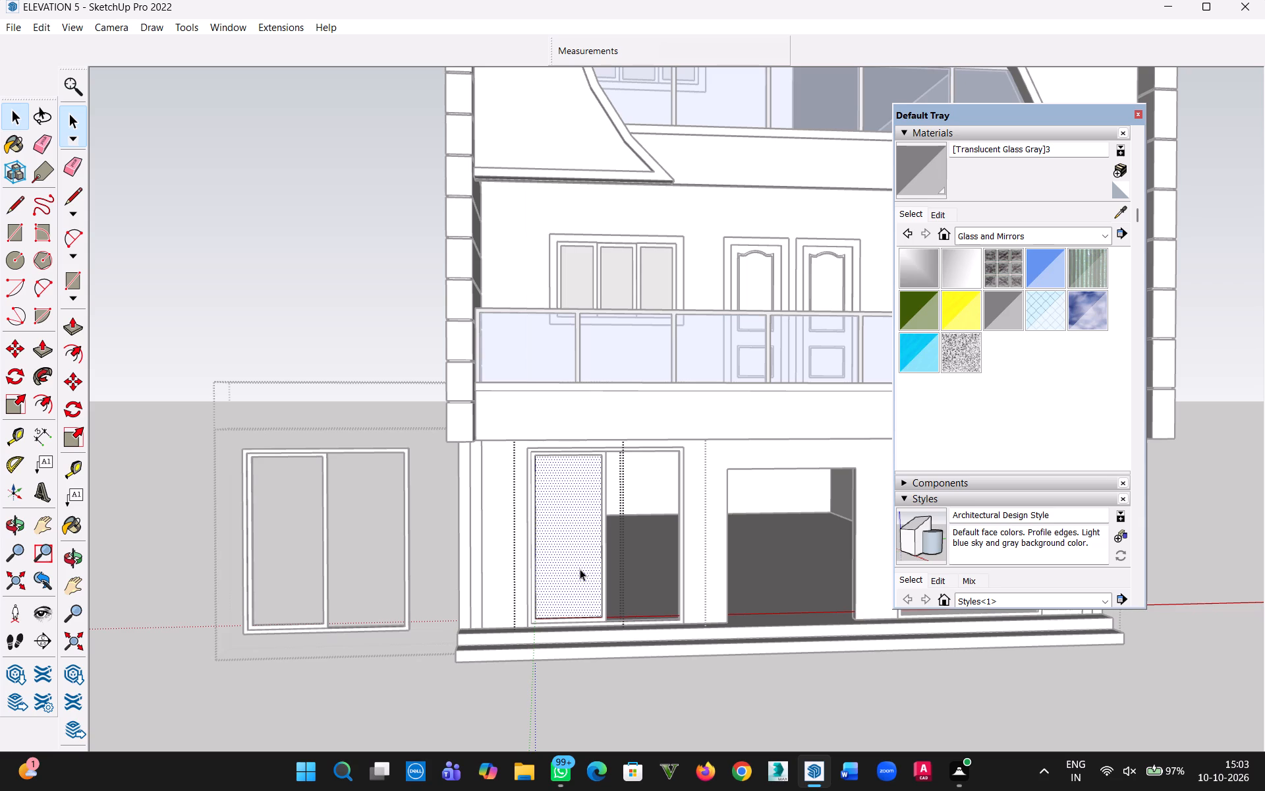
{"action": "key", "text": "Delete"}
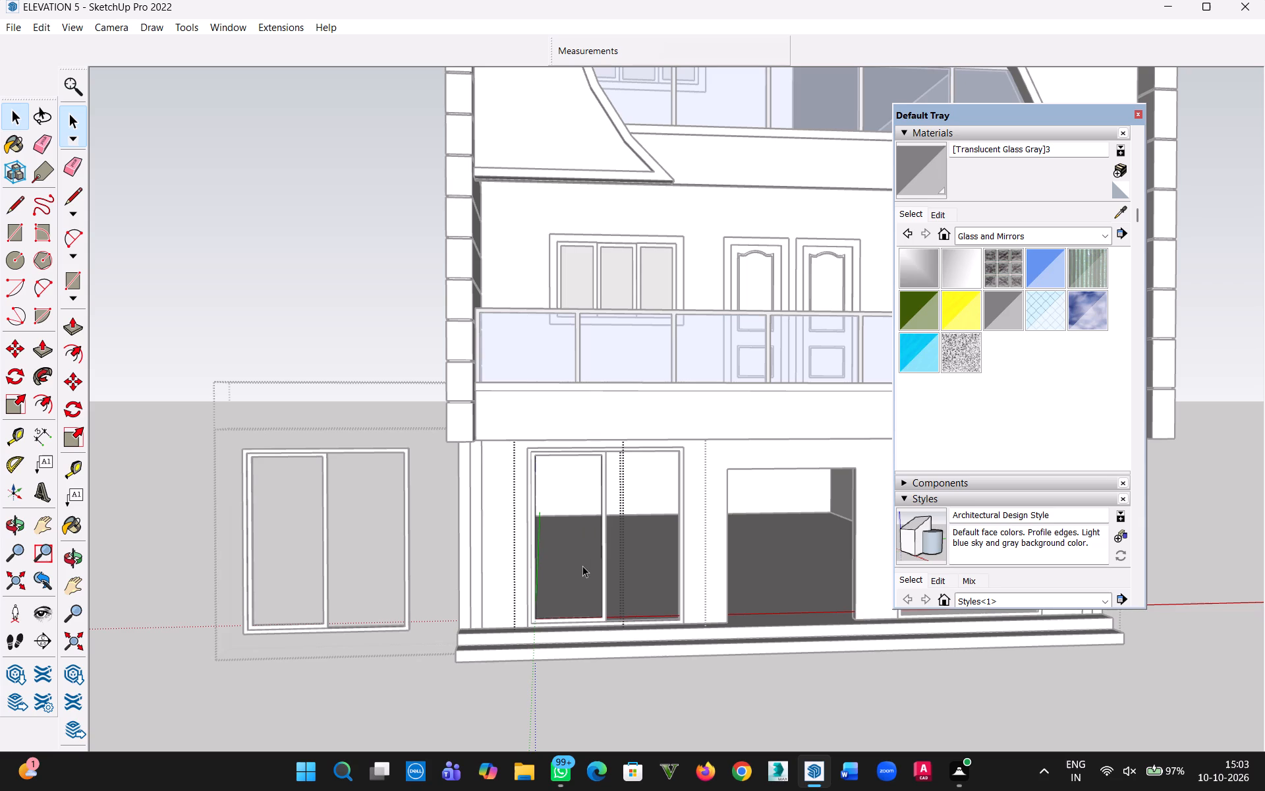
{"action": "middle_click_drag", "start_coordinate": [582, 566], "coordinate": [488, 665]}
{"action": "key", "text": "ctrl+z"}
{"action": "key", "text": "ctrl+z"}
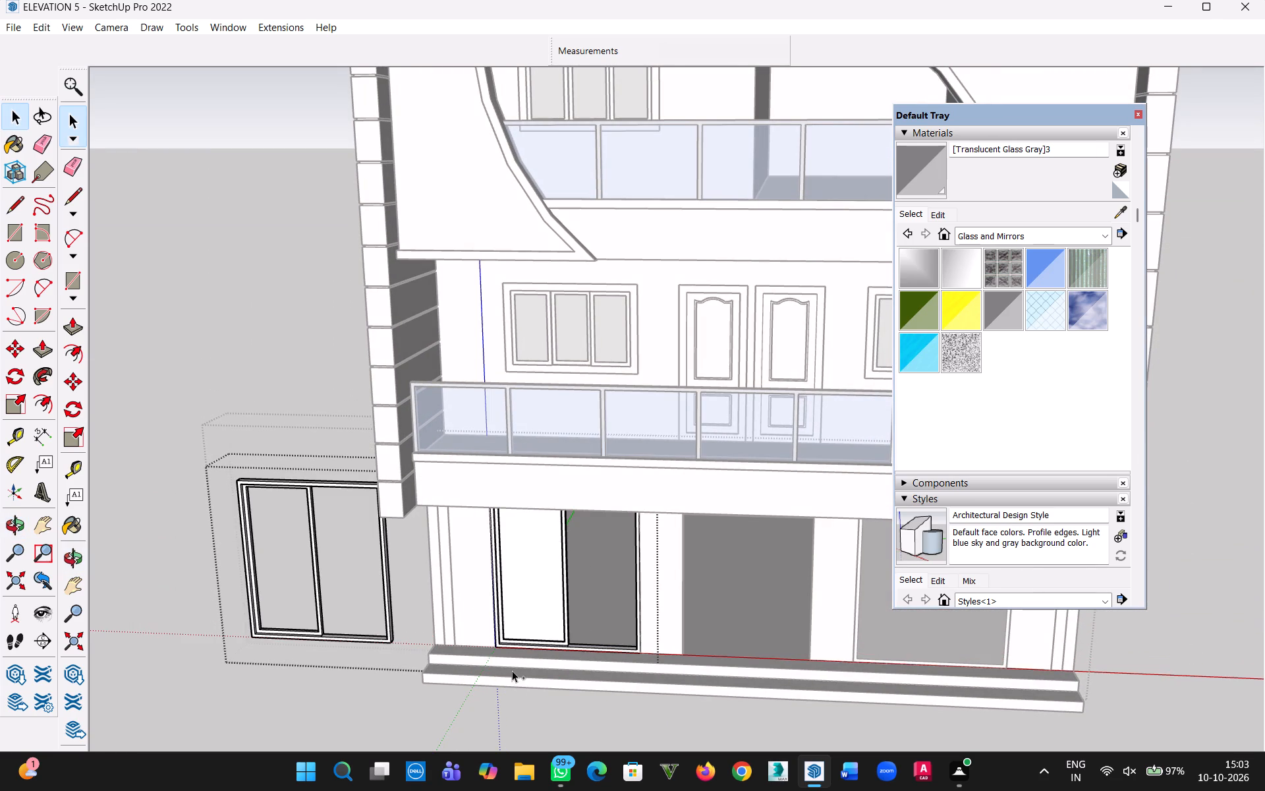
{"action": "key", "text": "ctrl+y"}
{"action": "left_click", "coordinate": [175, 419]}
Open the copied frame group beyond the left wall and select all its connected frame geometry to check how the parts join.
{"action": "scroll", "coordinate": [279, 573], "scroll_direction": "up", "scroll_amount": 4}
{"action": "middle_click_drag", "start_coordinate": [304, 575], "coordinate": [406, 397]}
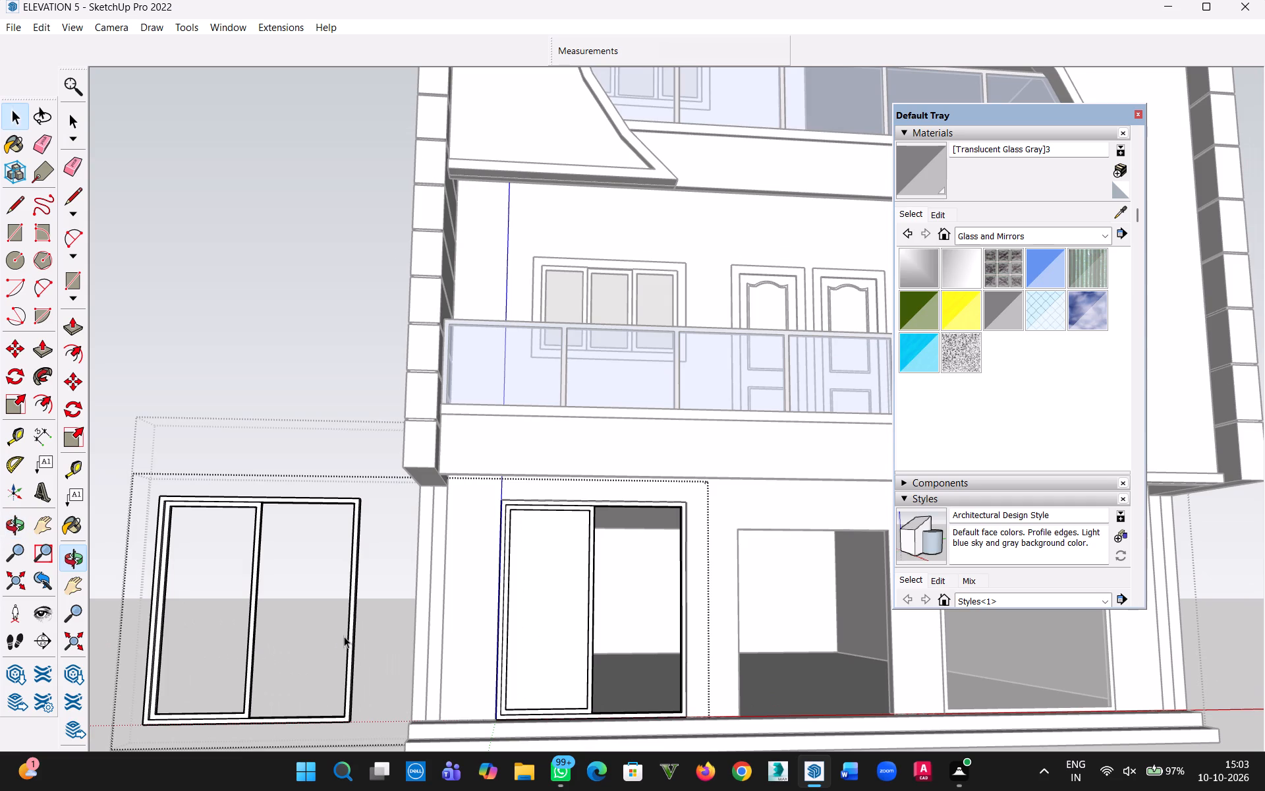
{"action": "key", "text": "h"}
{"action": "left_click_drag", "start_coordinate": [294, 631], "coordinate": [499, 523]}
{"action": "middle_click_drag", "start_coordinate": [497, 516], "coordinate": [470, 736]}
{"action": "scroll", "coordinate": [439, 479], "scroll_direction": "up", "scroll_amount": 10}
{"action": "key", "text": "Escape"}
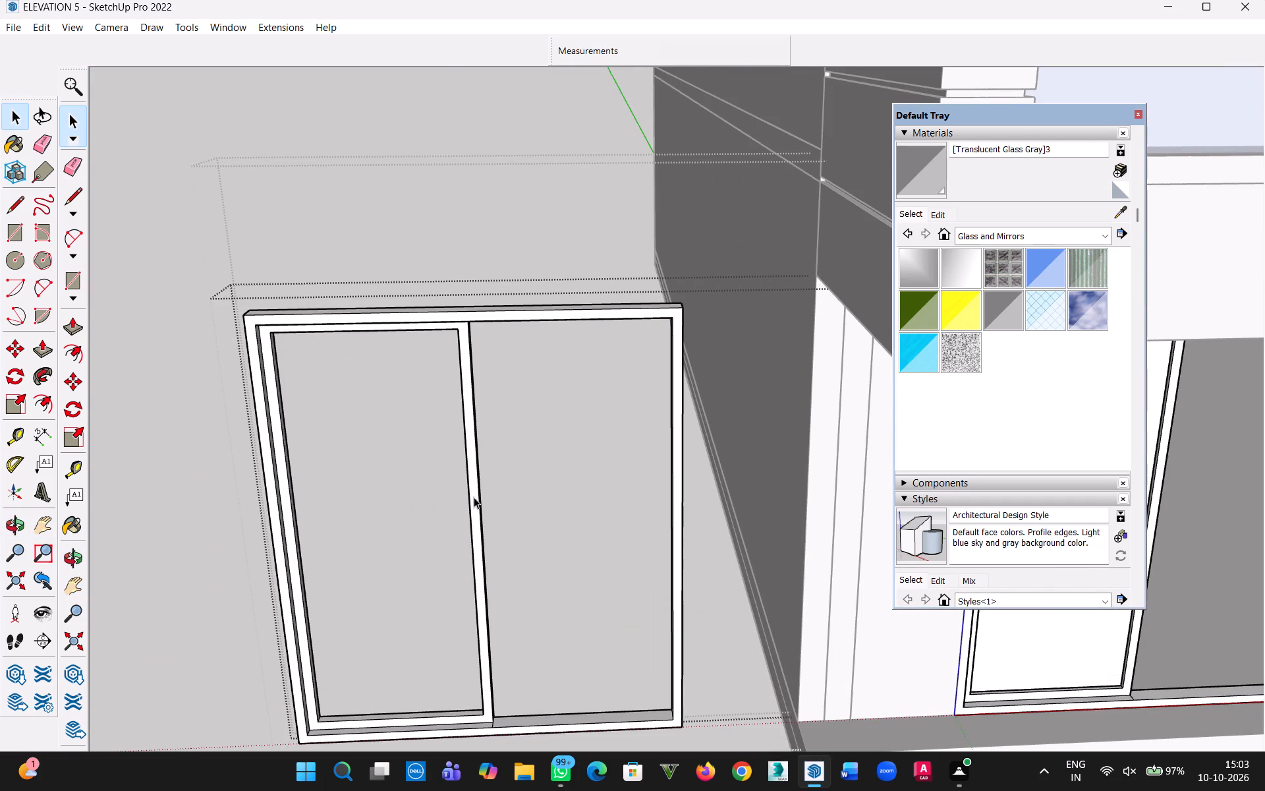
{"action": "left_click", "coordinate": [475, 498]}
{"action": "double_click", "coordinate": [506, 318]}
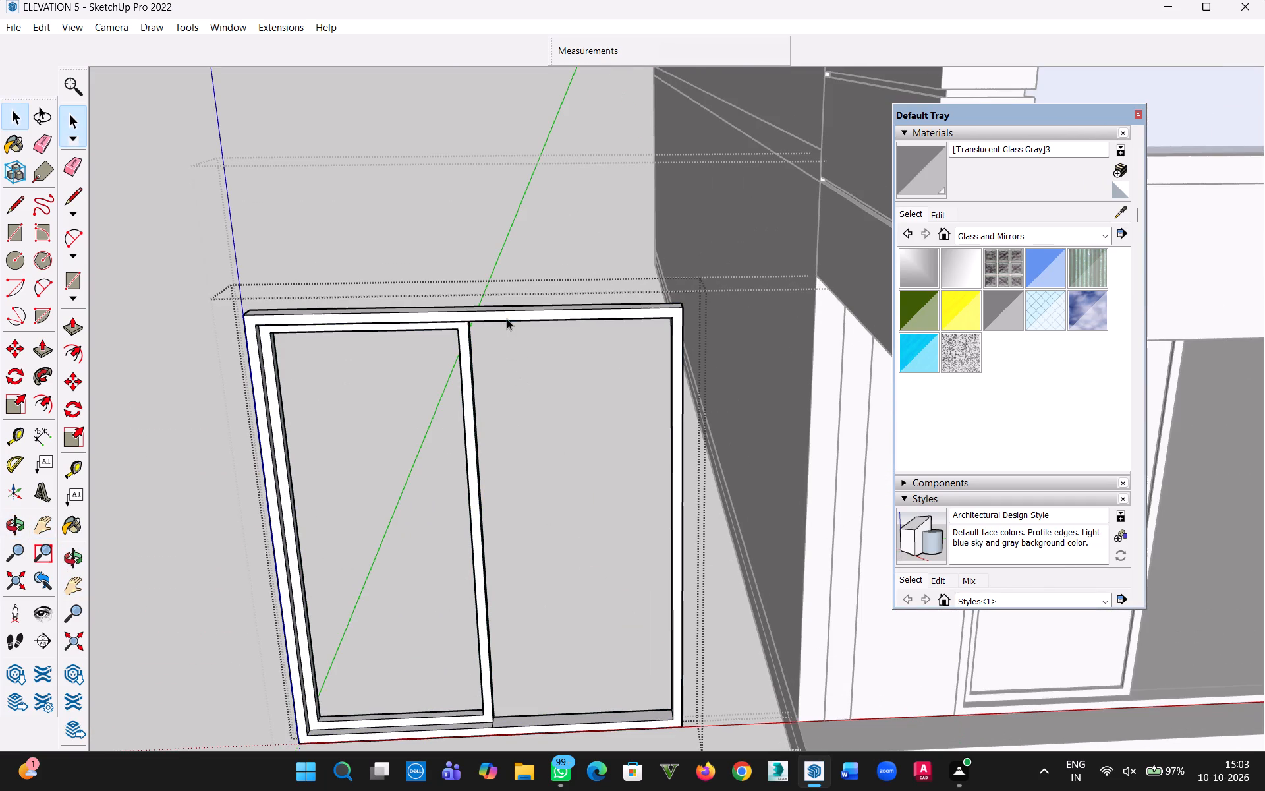
{"action": "double_click", "coordinate": [463, 352]}
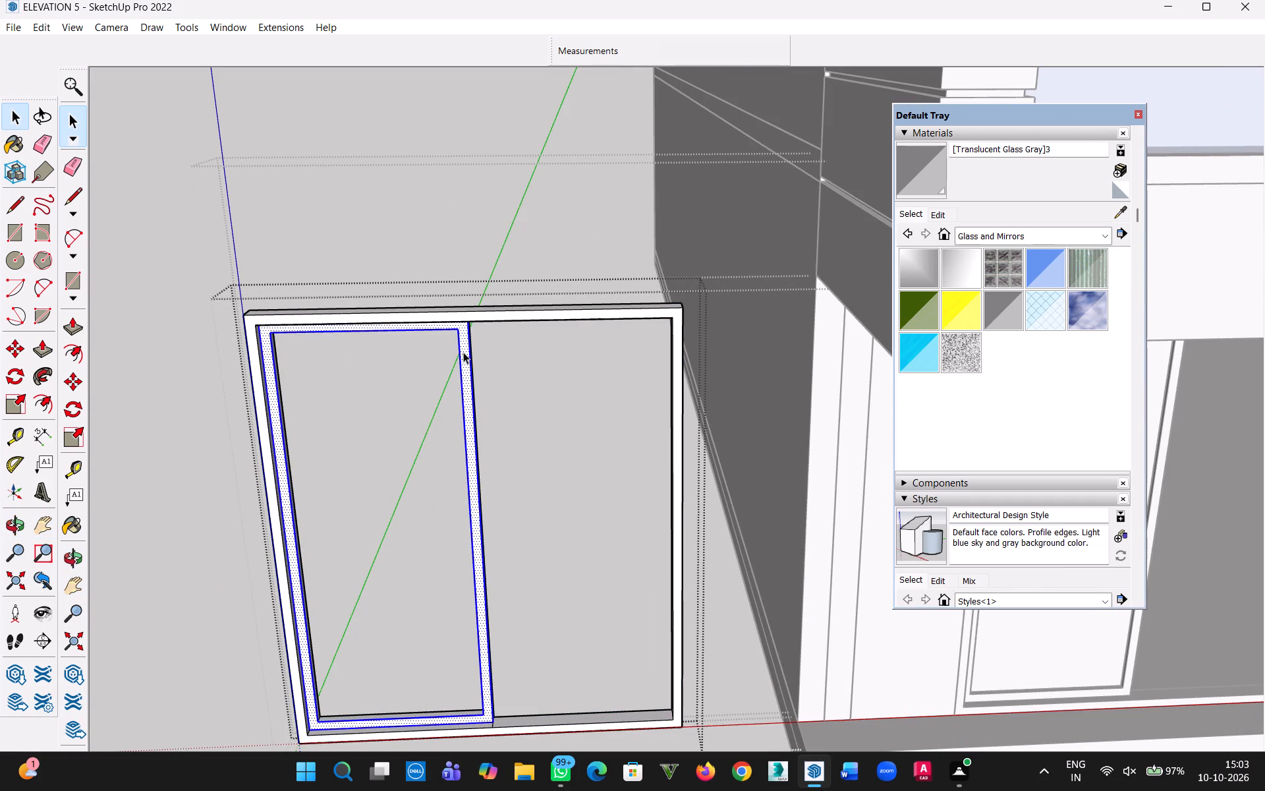
{"action": "middle_click_drag", "start_coordinate": [486, 461], "coordinate": [284, 407]}
{"action": "scroll", "coordinate": [608, 486], "scroll_direction": "up", "scroll_amount": 9}
{"action": "triple_click", "coordinate": [550, 506]}
{"action": "left_click", "coordinate": [551, 506]}
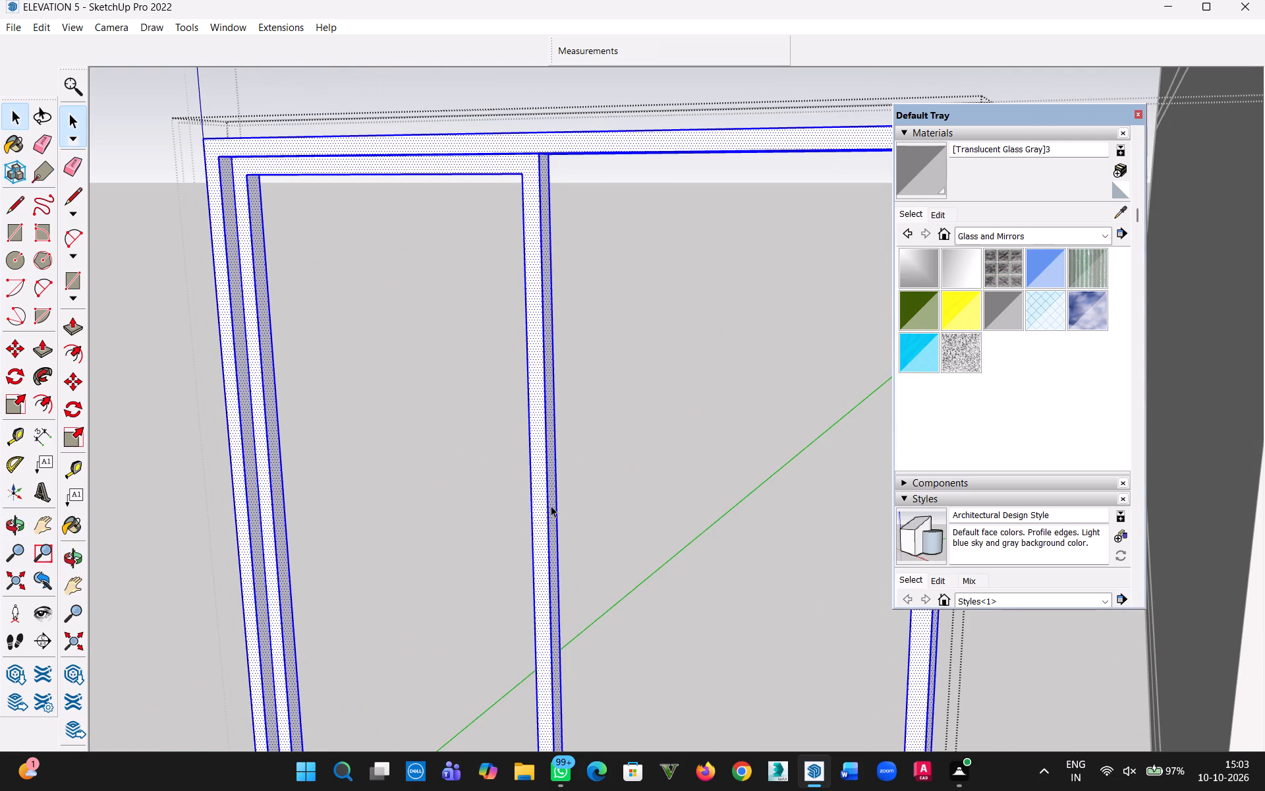
Examine the copied outer frame and sash frame from the front and above, then leave the group.
{"action": "scroll", "coordinate": [548, 509], "scroll_direction": "down", "scroll_amount": 11}
{"action": "middle_click_drag", "start_coordinate": [673, 538], "coordinate": [780, 529]}
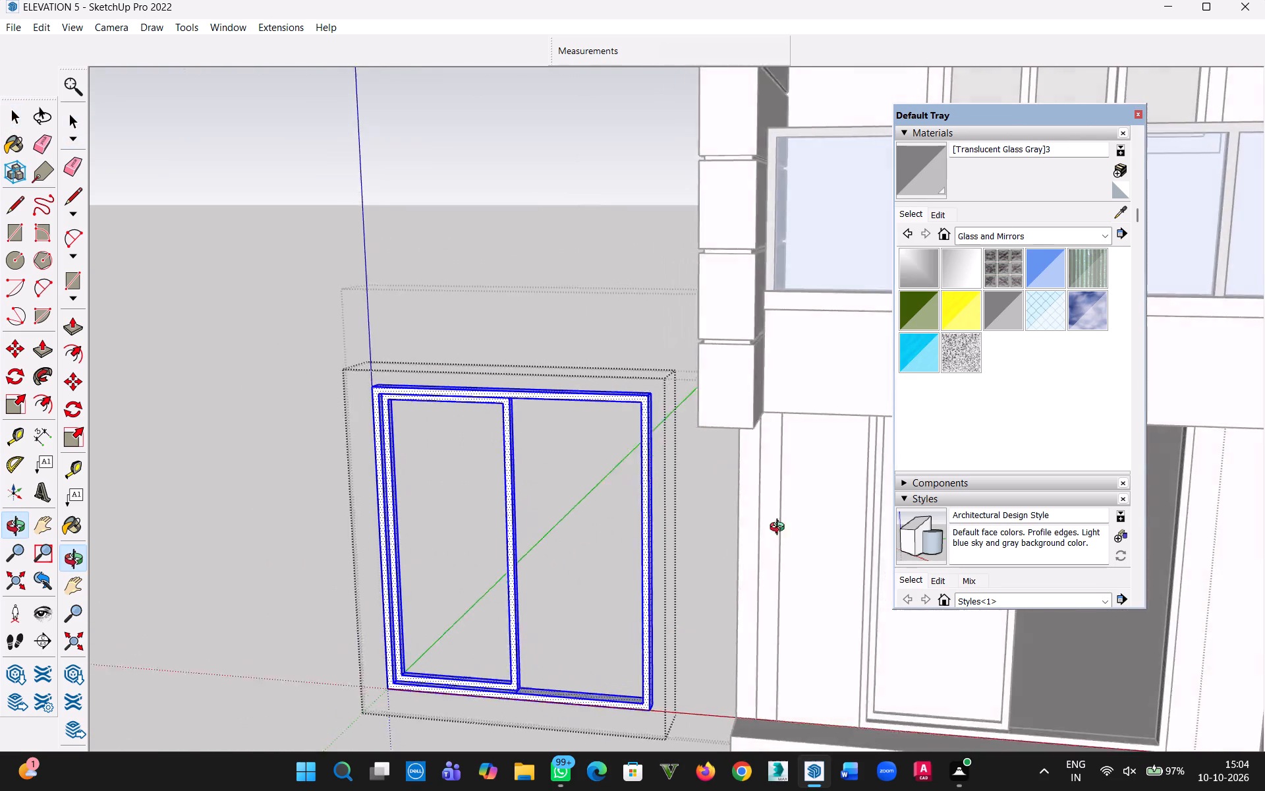
{"action": "middle_click_drag", "start_coordinate": [780, 529], "coordinate": [812, 523]}
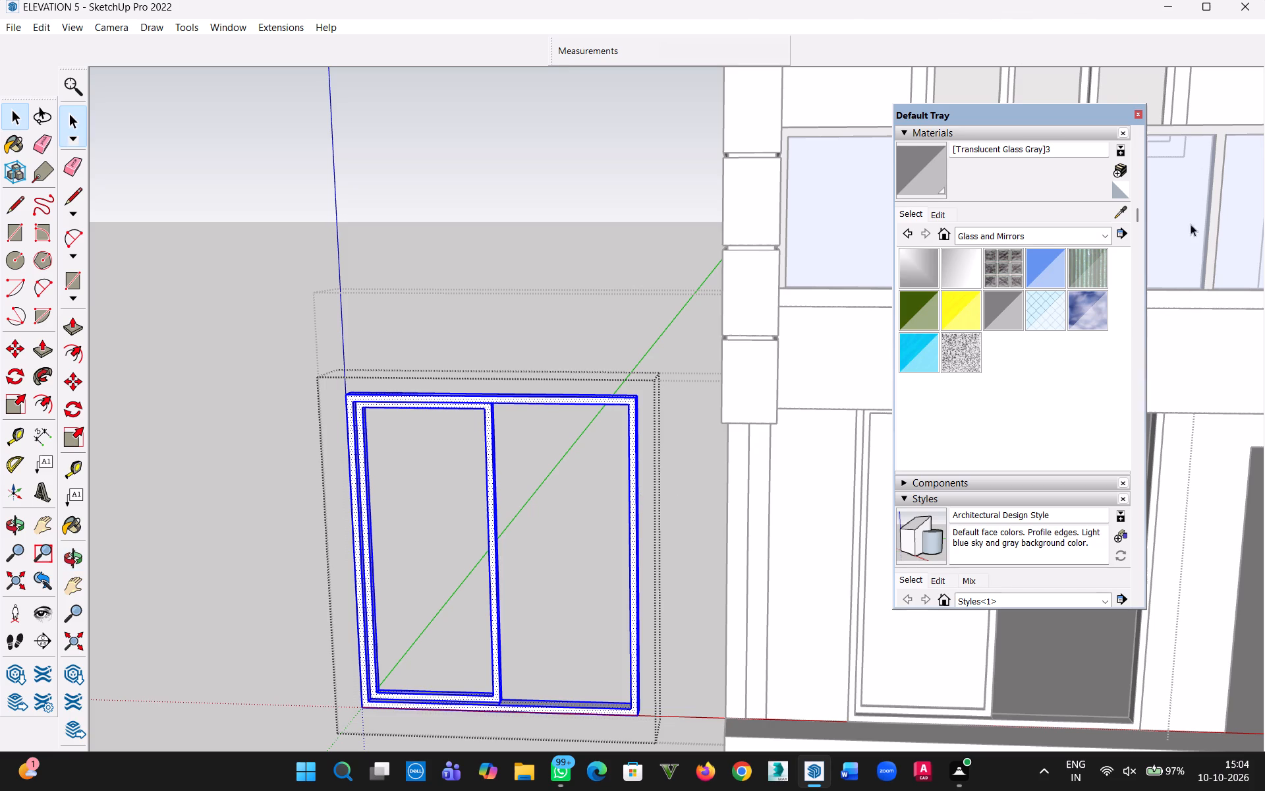
{"action": "scroll", "coordinate": [598, 434], "scroll_direction": "up", "scroll_amount": 2}
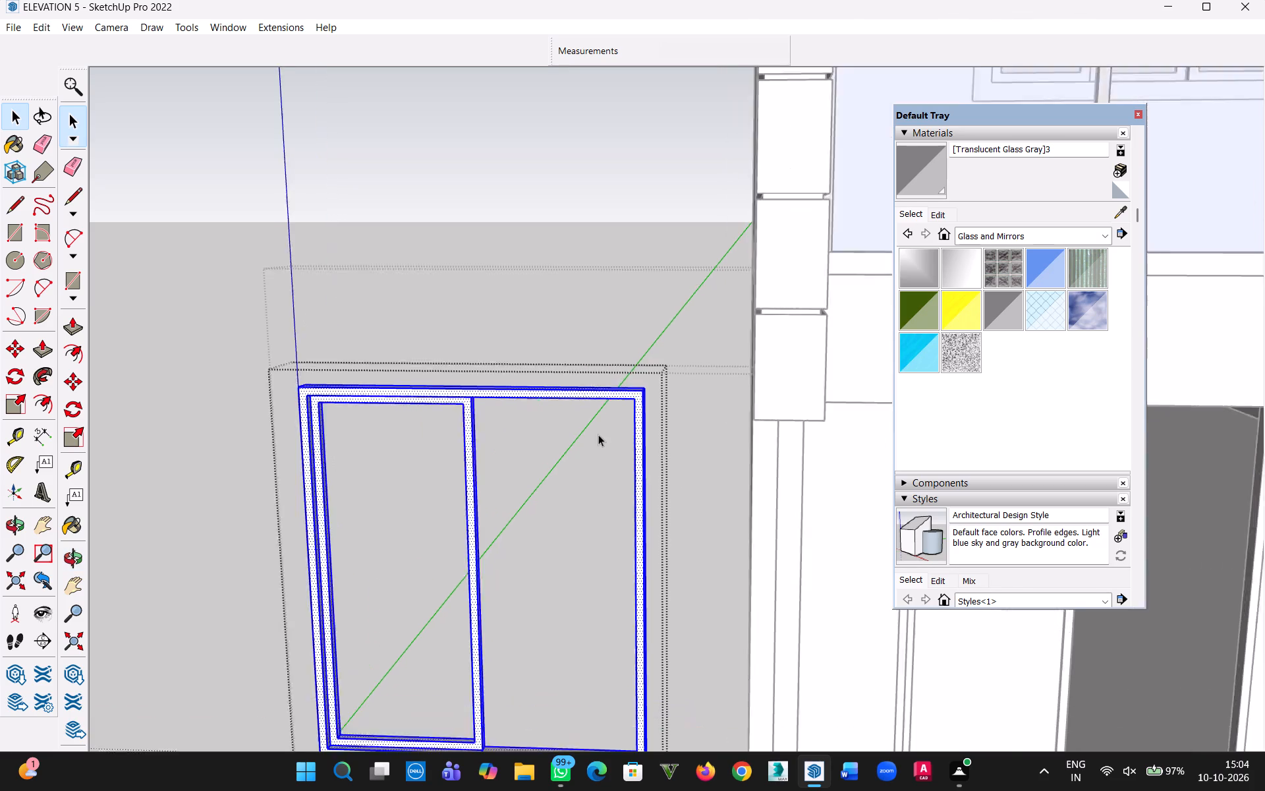
{"action": "scroll", "coordinate": [598, 434], "scroll_direction": "up", "scroll_amount": 9}
{"action": "middle_click_drag", "start_coordinate": [593, 382], "coordinate": [611, 510]}
{"action": "key", "text": "h"}
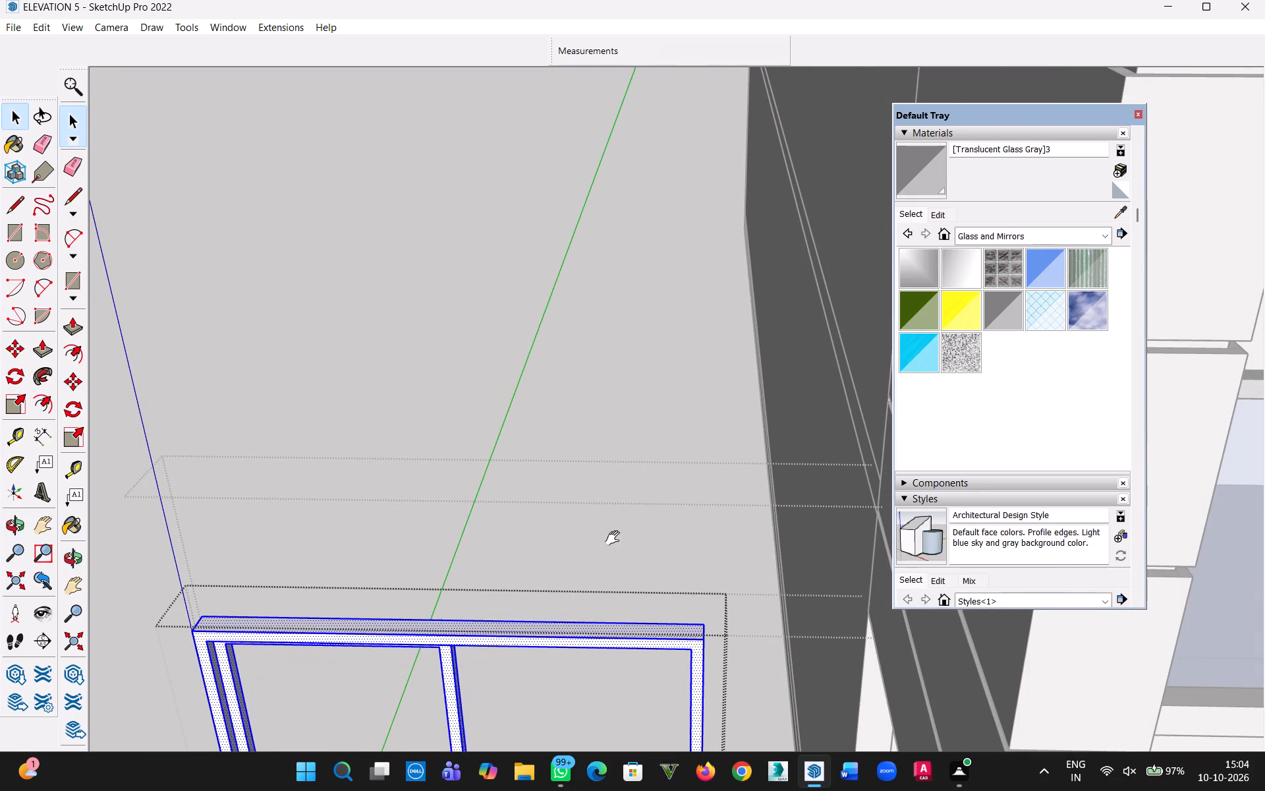
{"action": "left_click_drag", "start_coordinate": [615, 539], "coordinate": [584, 158]}
{"action": "middle_click_drag", "start_coordinate": [555, 216], "coordinate": [635, 449]}
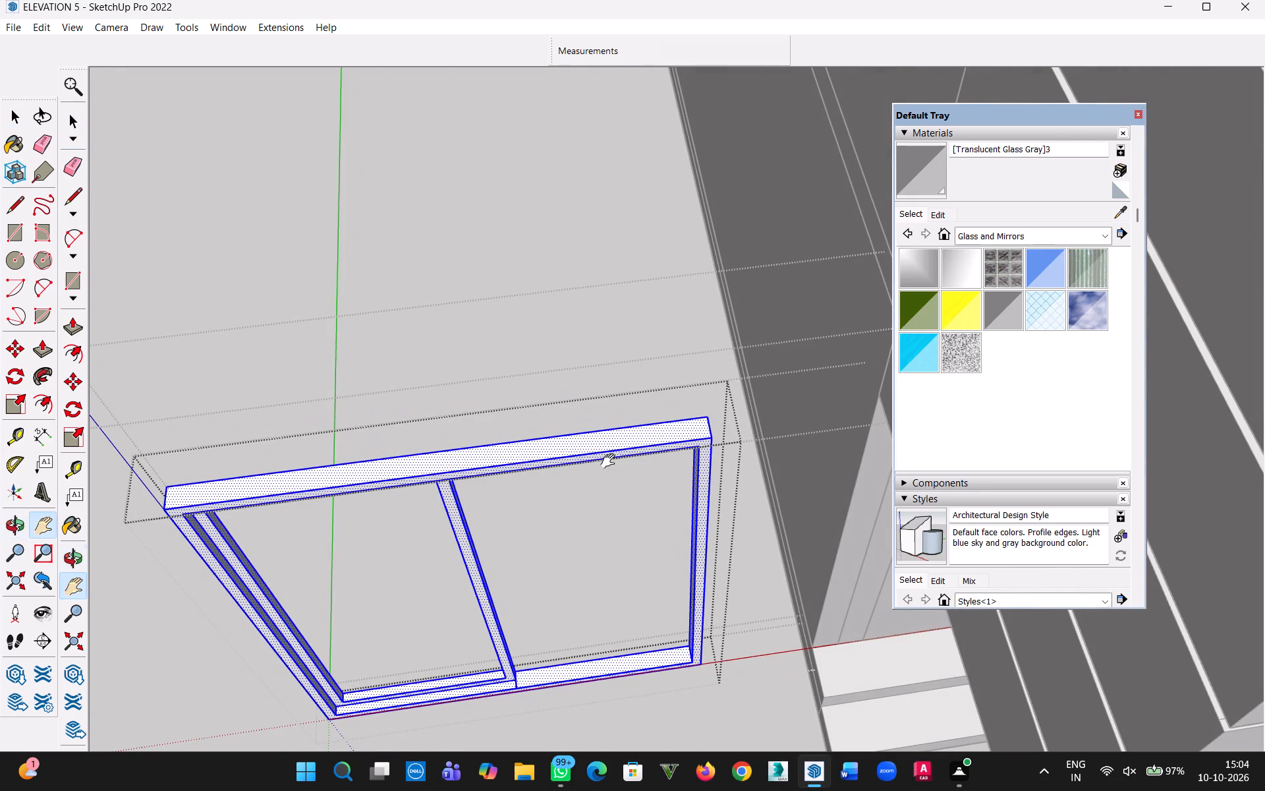
{"action": "key", "text": "Escape"}
{"action": "scroll", "coordinate": [613, 447], "scroll_direction": "up", "scroll_amount": 6}
{"action": "middle_click_drag", "start_coordinate": [633, 488], "coordinate": [610, 410]}
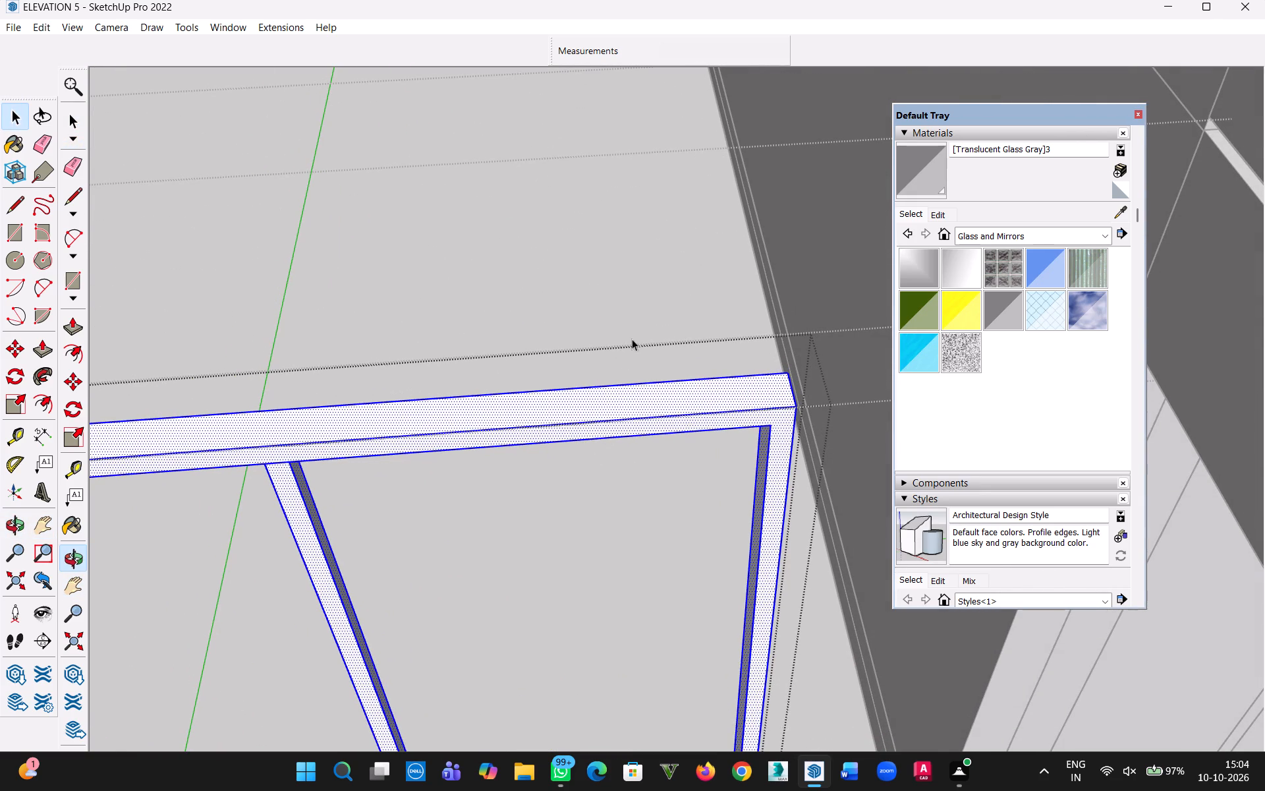
{"action": "scroll", "coordinate": [716, 372], "scroll_direction": "down", "scroll_amount": 2}
{"action": "middle_click_drag", "start_coordinate": [712, 371], "coordinate": [721, 543]}
{"action": "middle_click_drag", "start_coordinate": [687, 428], "coordinate": [676, 233]}
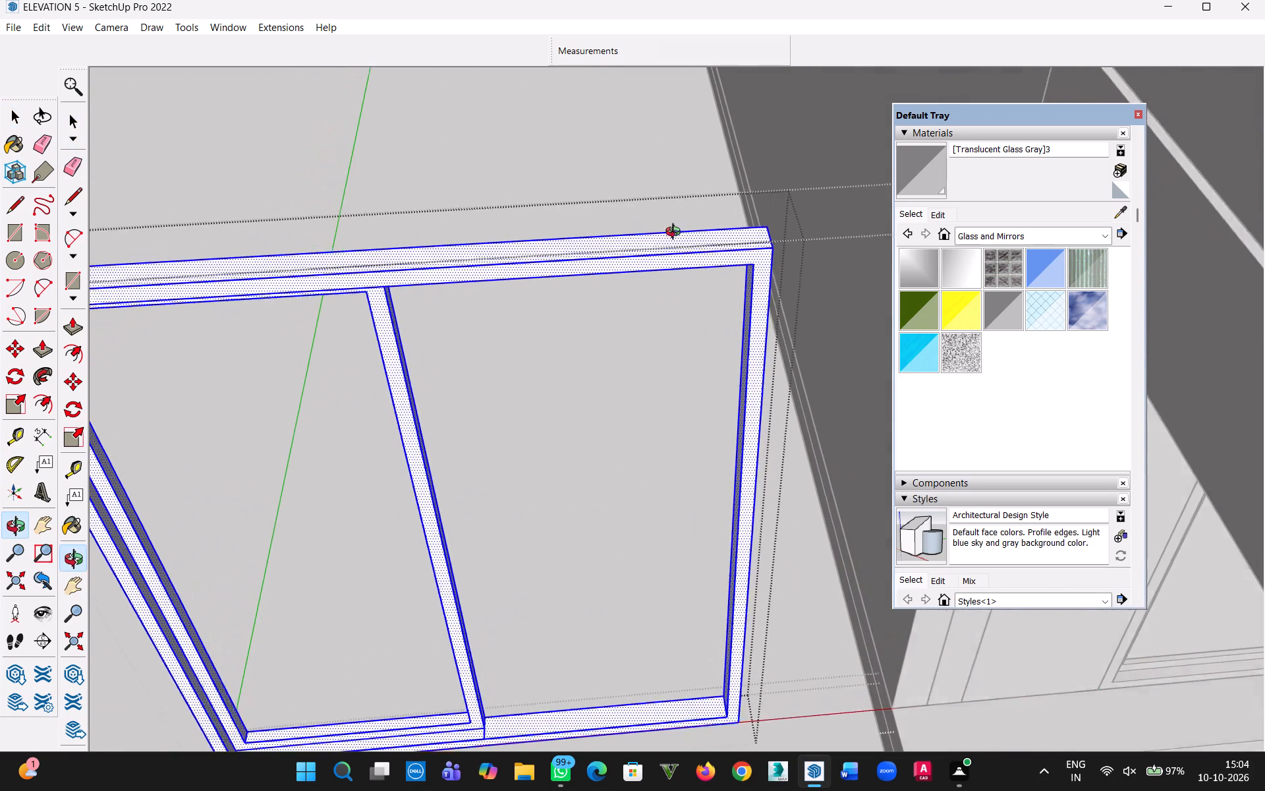
{"action": "middle_click_drag", "start_coordinate": [676, 233], "coordinate": [669, 235]}
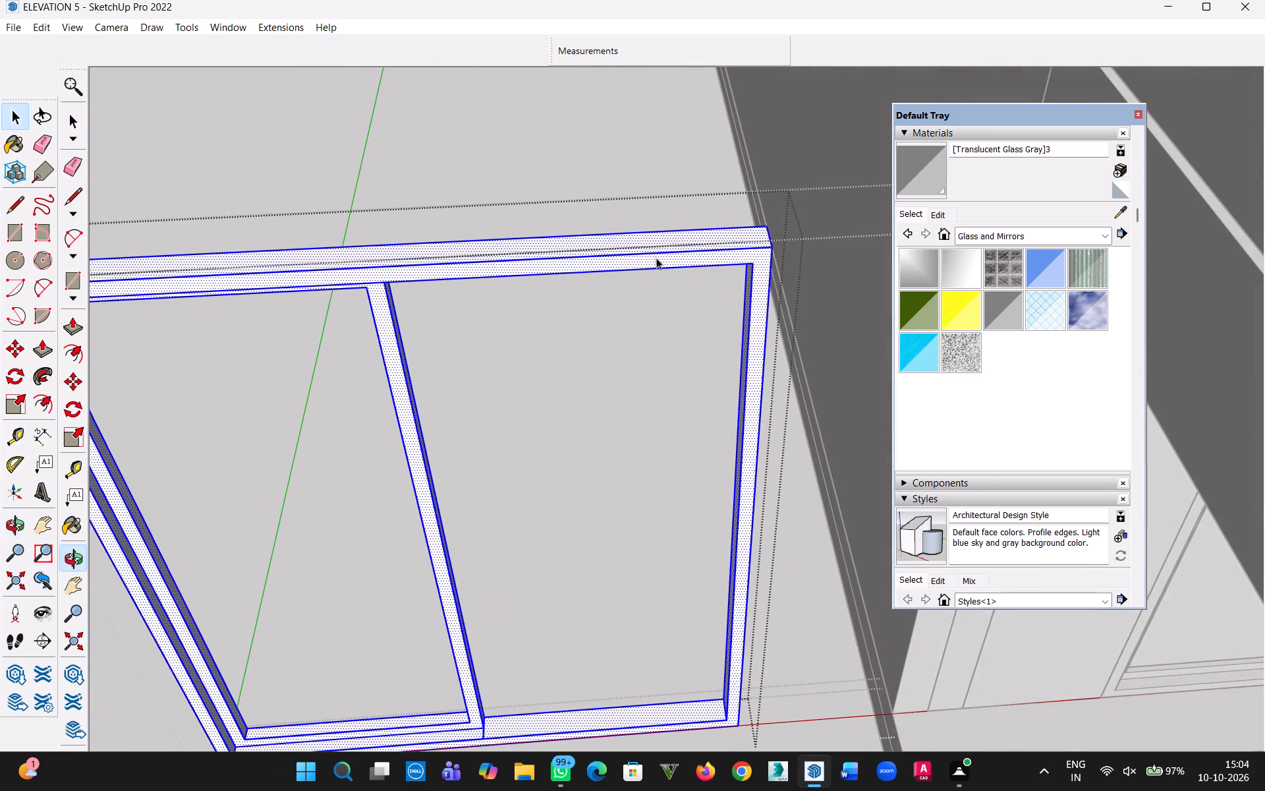
{"action": "middle_click_drag", "start_coordinate": [658, 276], "coordinate": [648, 399]}
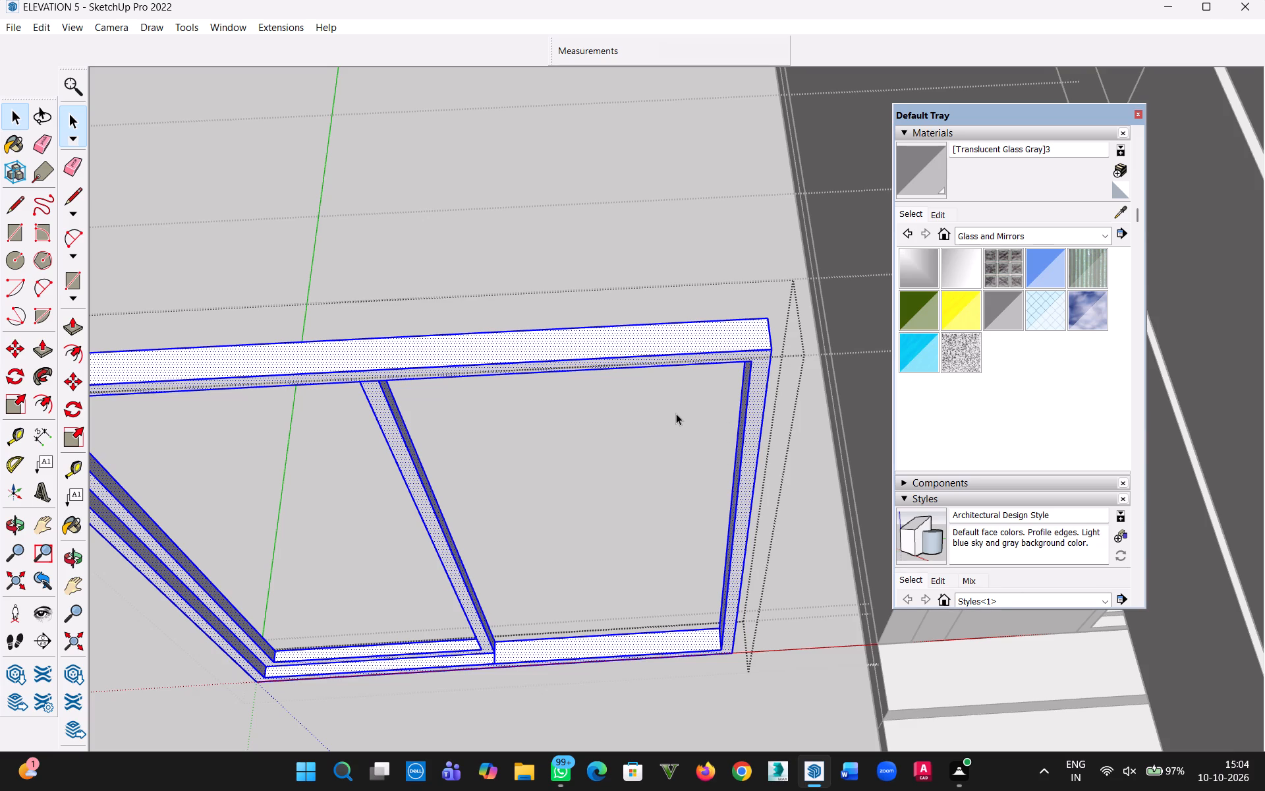
{"action": "middle_click_drag", "start_coordinate": [681, 432], "coordinate": [650, 624]}
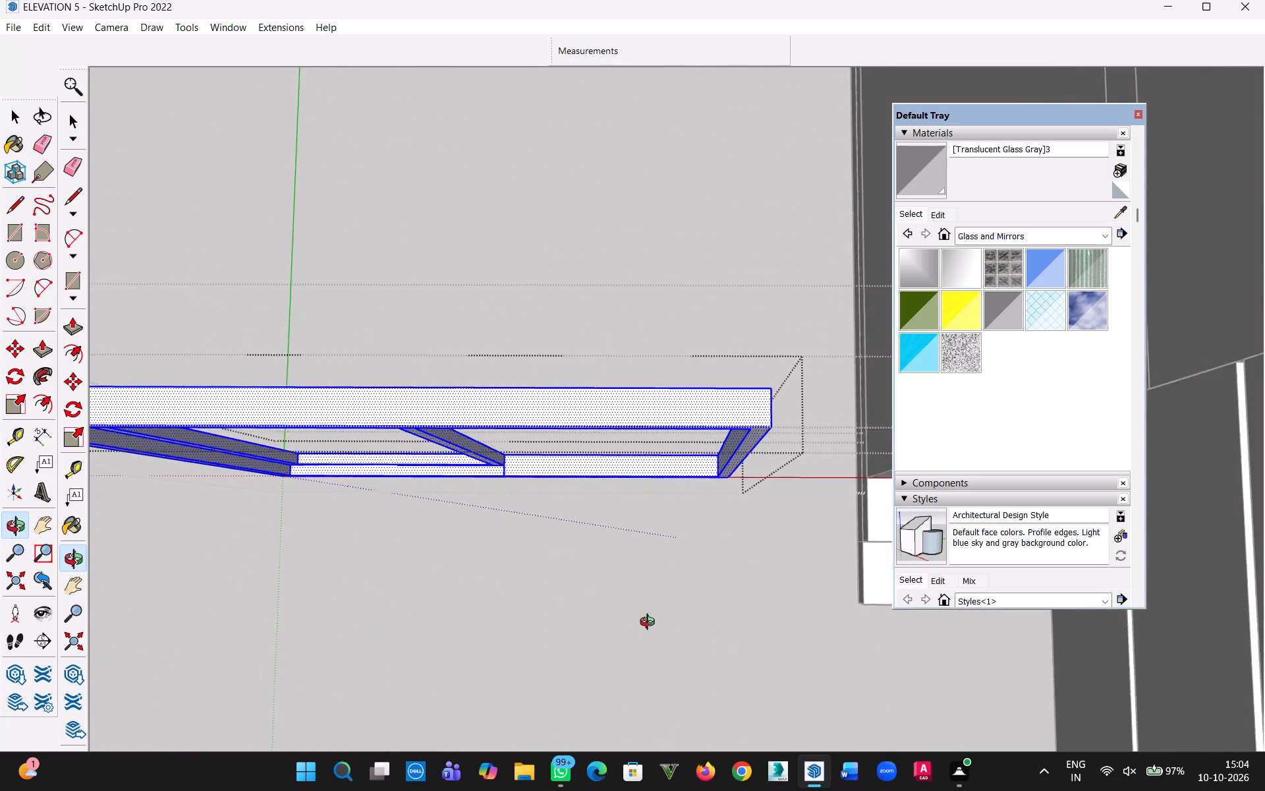
{"action": "middle_click_drag", "start_coordinate": [650, 624], "coordinate": [616, 382]}
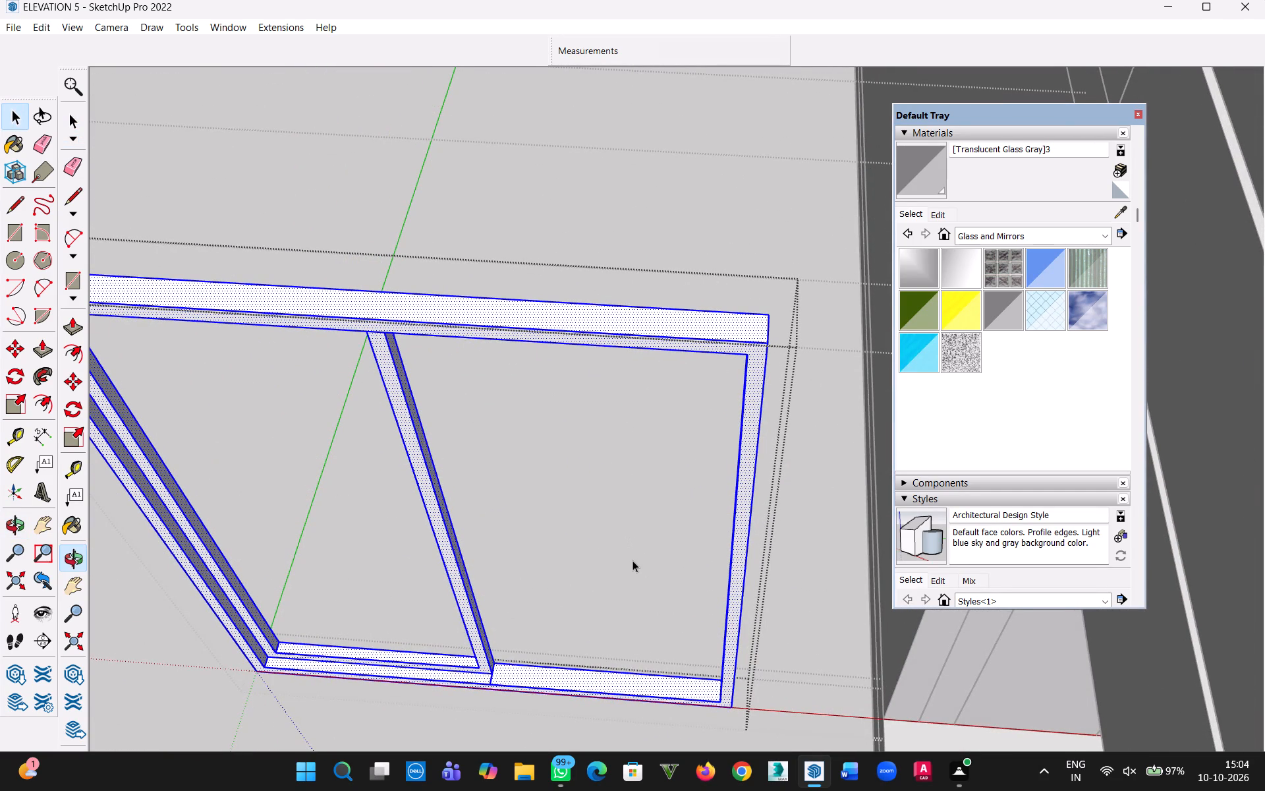
{"action": "left_click_drag", "start_coordinate": [631, 561], "coordinate": [632, 500]}
{"action": "middle_click_drag", "start_coordinate": [609, 539], "coordinate": [646, 473]}
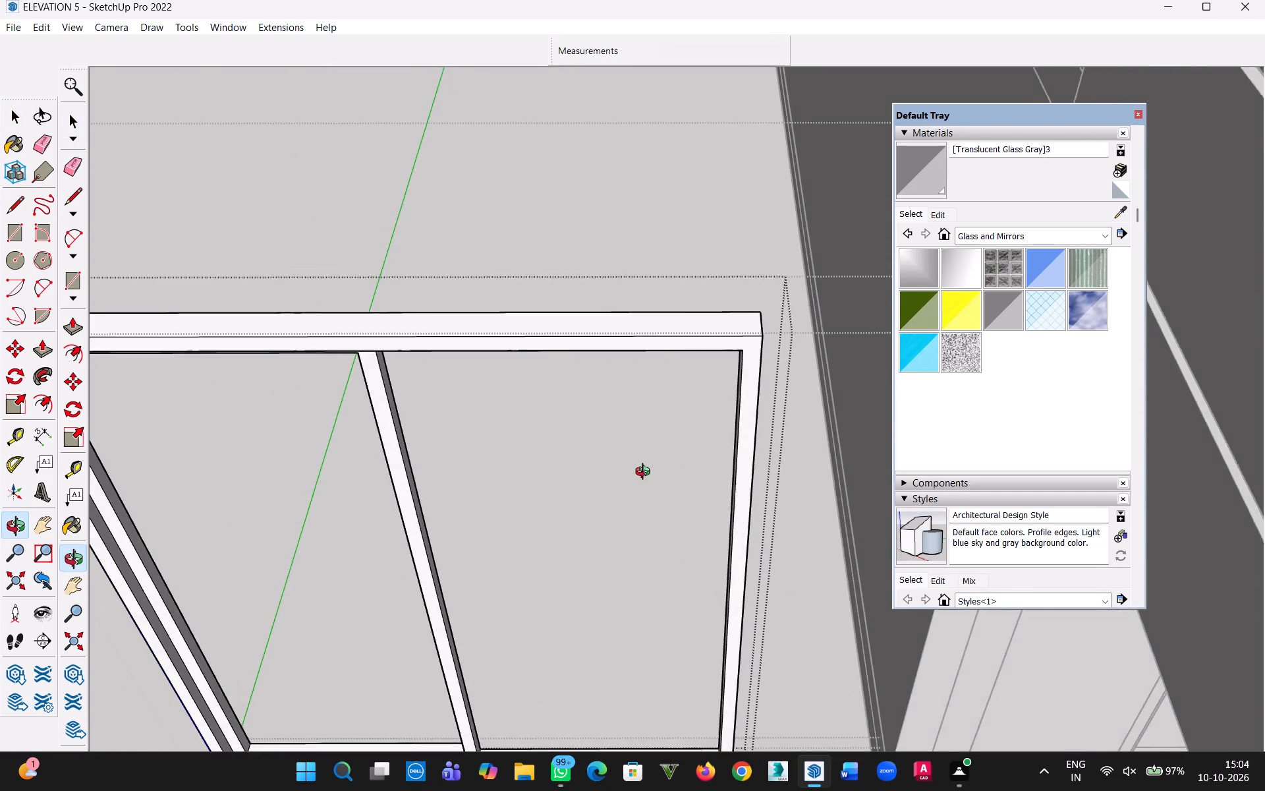
{"action": "middle_click_drag", "start_coordinate": [646, 473], "coordinate": [543, 697]}
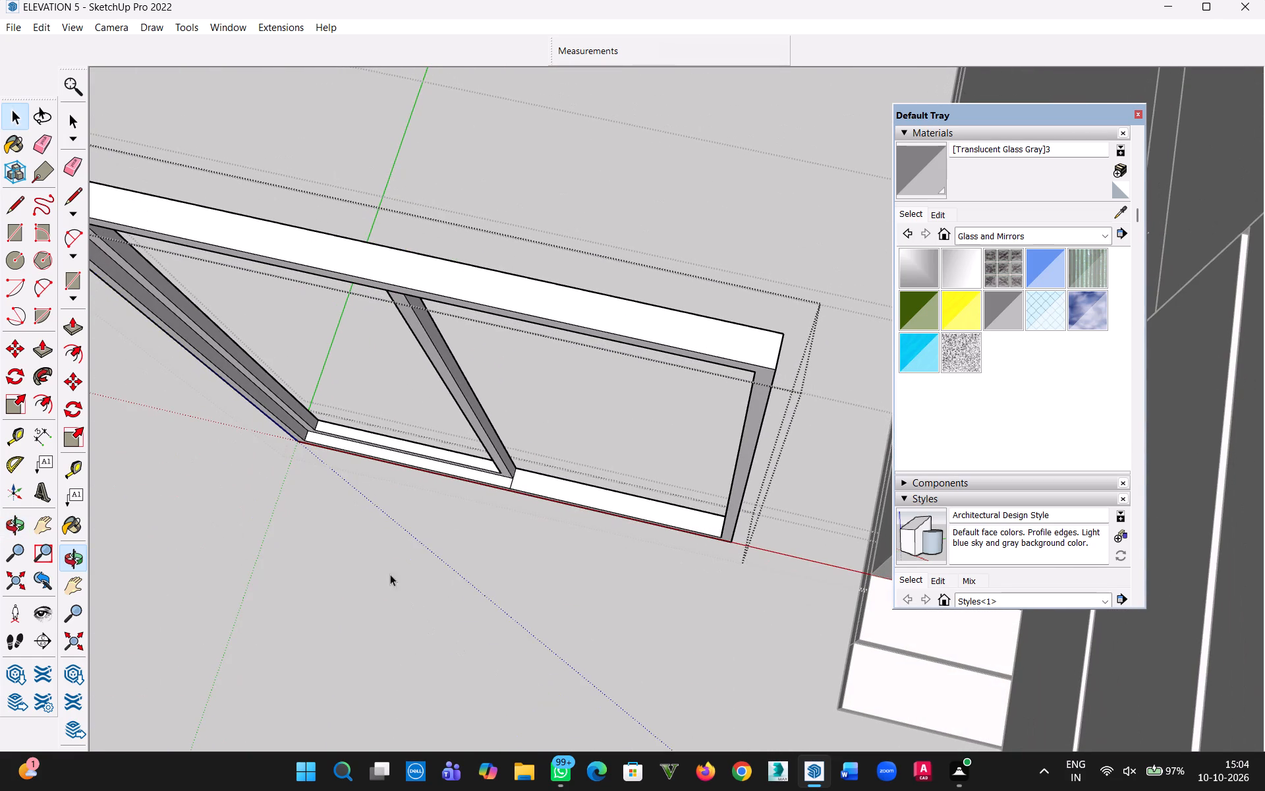
{"action": "triple_click", "coordinate": [490, 426]}
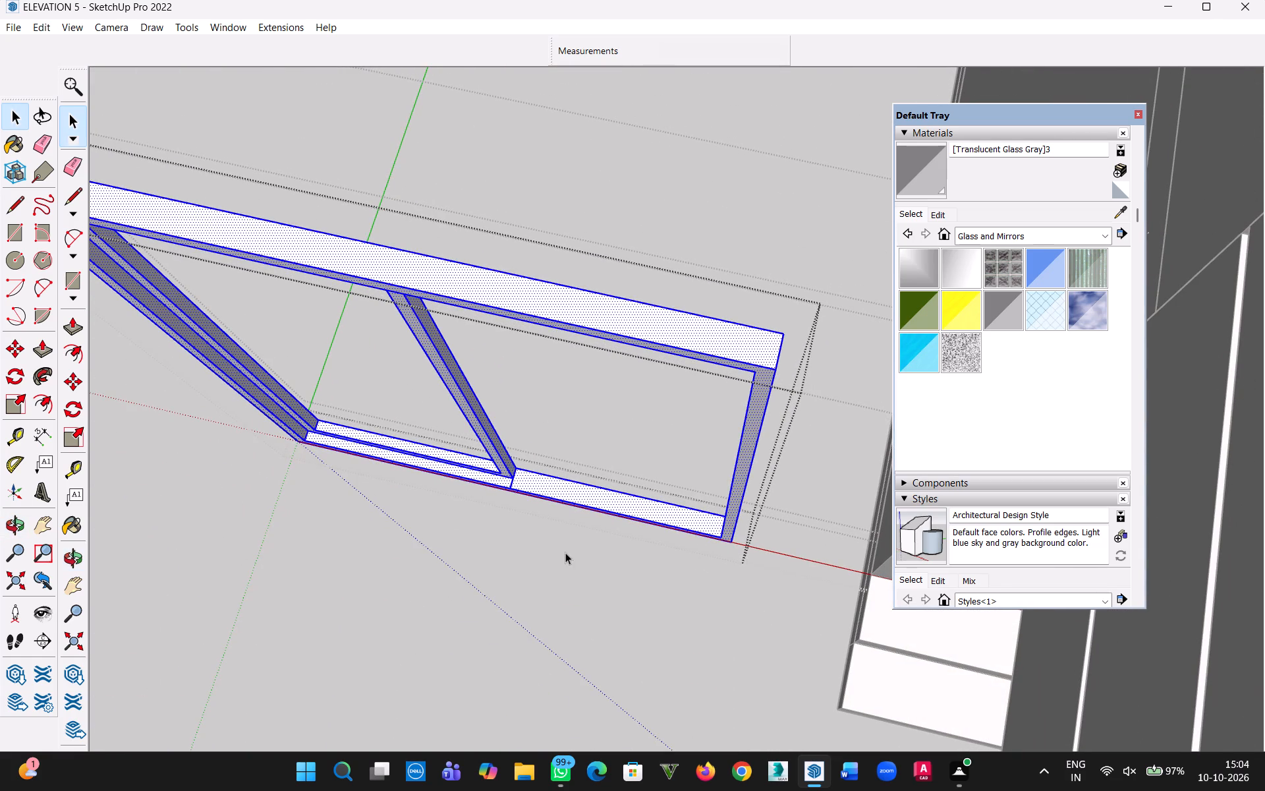
{"action": "left_click", "coordinate": [565, 554]}
Inspect the copied frame's bottom rail, its joint with the sash's inner stile, and the empty right half.
{"action": "middle_click_drag", "start_coordinate": [530, 543], "coordinate": [551, 550]}
{"action": "key", "text": "h"}
{"action": "left_click_drag", "start_coordinate": [546, 564], "coordinate": [553, 562]}
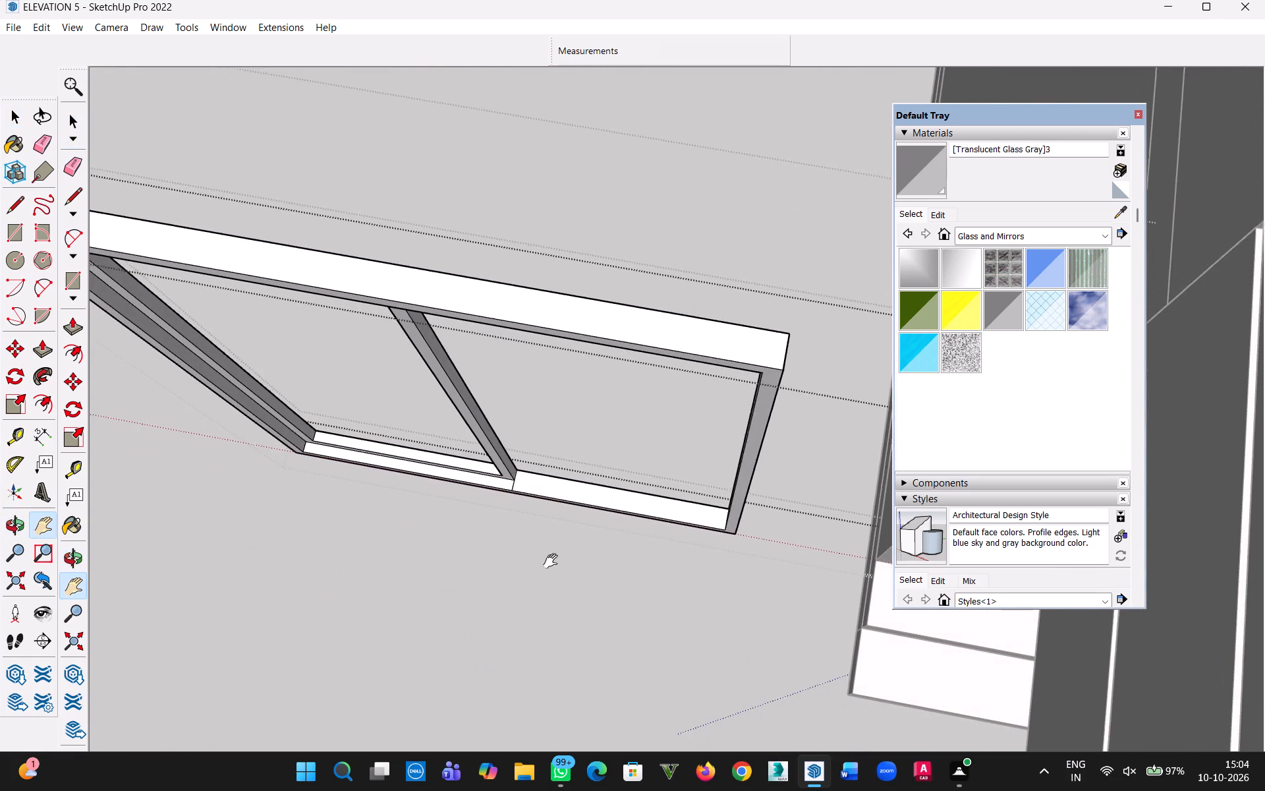
{"action": "left_click_drag", "start_coordinate": [553, 562], "coordinate": [623, 530]}
{"action": "middle_click_drag", "start_coordinate": [622, 534], "coordinate": [752, 505]}
{"action": "scroll", "coordinate": [667, 494], "scroll_direction": "up", "scroll_amount": 9}
{"action": "middle_click_drag", "start_coordinate": [673, 500], "coordinate": [667, 502]}
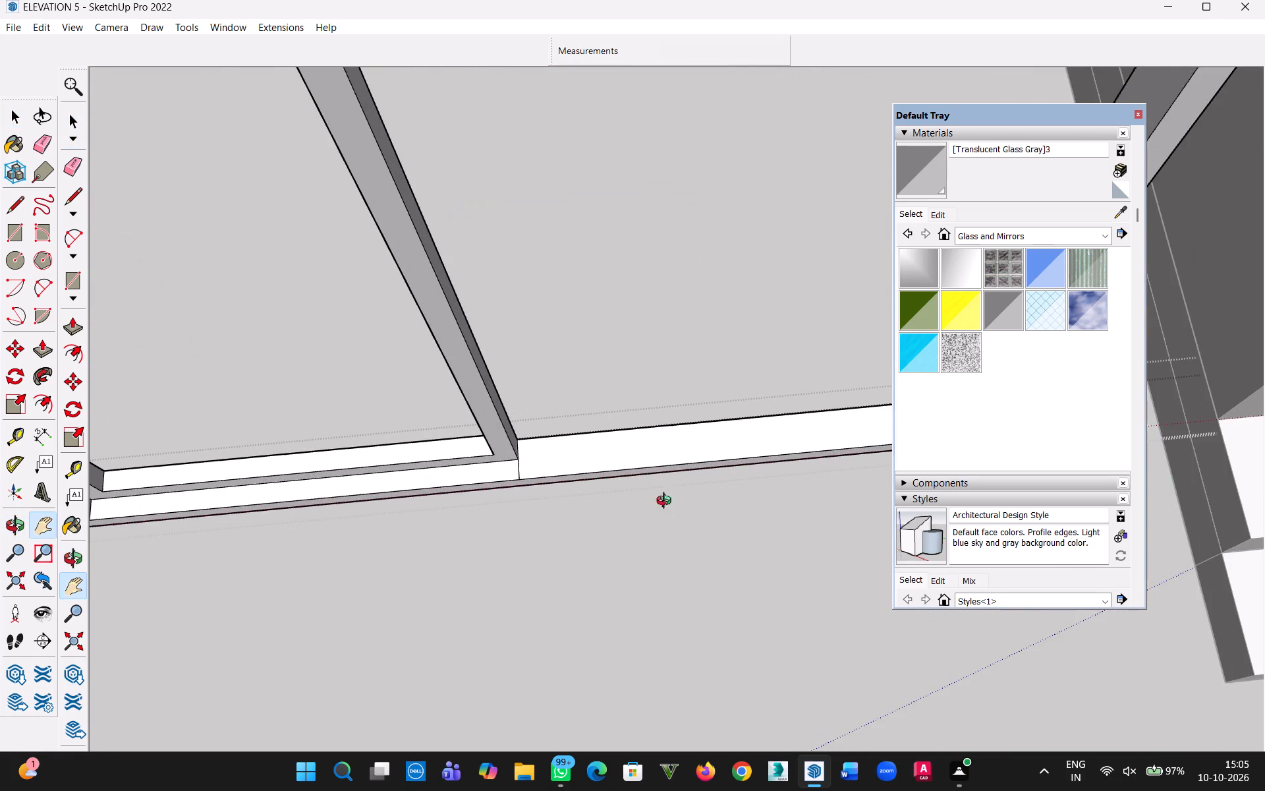
{"action": "middle_click_drag", "start_coordinate": [667, 502], "coordinate": [468, 509]}
{"action": "scroll", "coordinate": [508, 492], "scroll_direction": "down", "scroll_amount": 8}
{"action": "key", "text": "h"}
{"action": "middle_click_drag", "start_coordinate": [586, 593], "coordinate": [680, 447]}
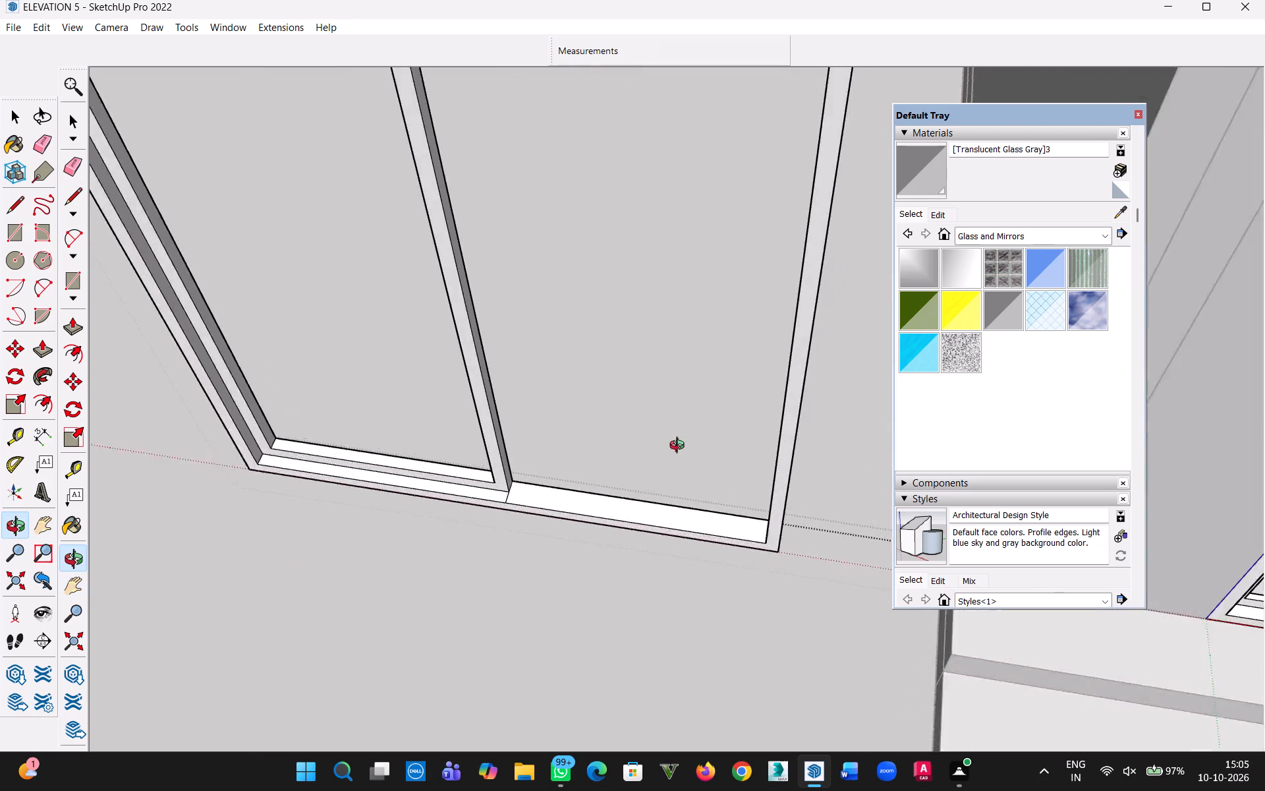
{"action": "middle_click_drag", "start_coordinate": [680, 447], "coordinate": [740, 216]}
{"action": "scroll", "coordinate": [639, 334], "scroll_direction": "down", "scroll_amount": 5}
{"action": "middle_click_drag", "start_coordinate": [617, 296], "coordinate": [600, 477]}
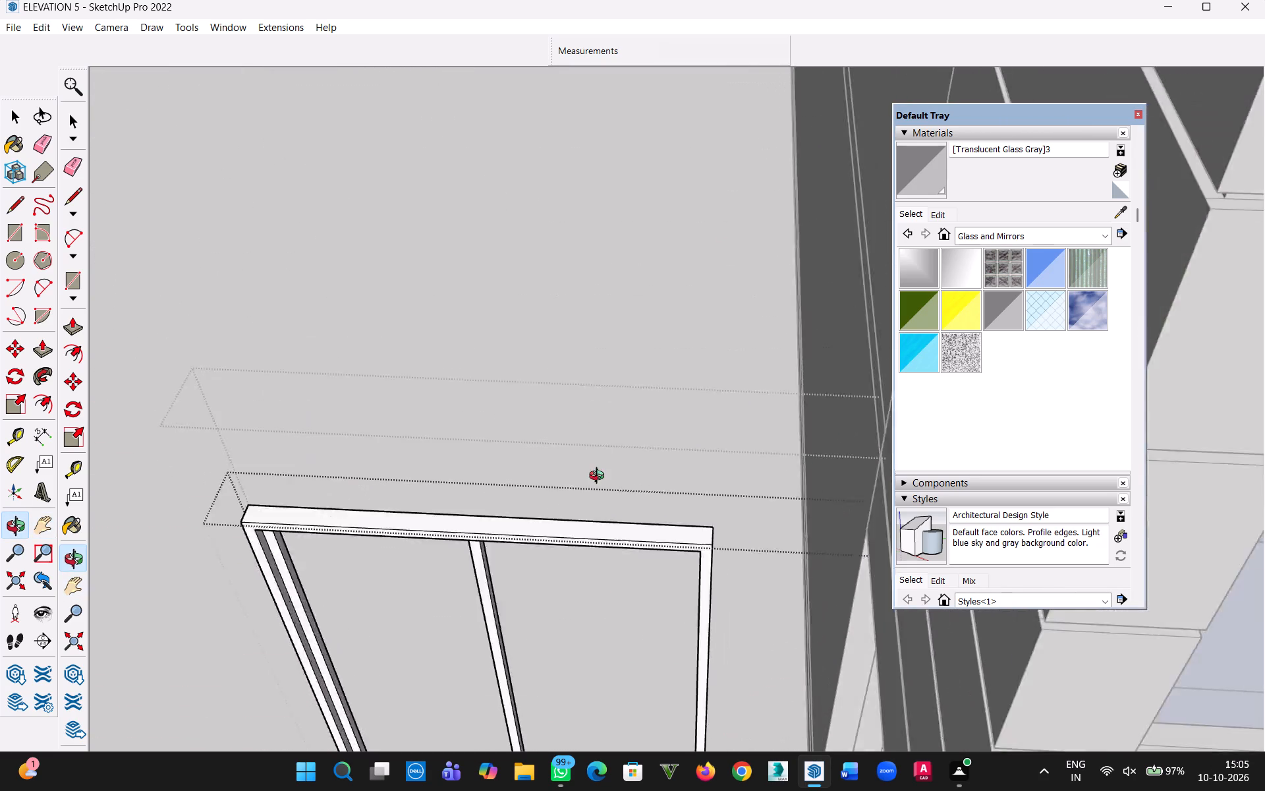
{"action": "middle_click_drag", "start_coordinate": [600, 477], "coordinate": [617, 349]}
{"action": "key", "text": "r"}
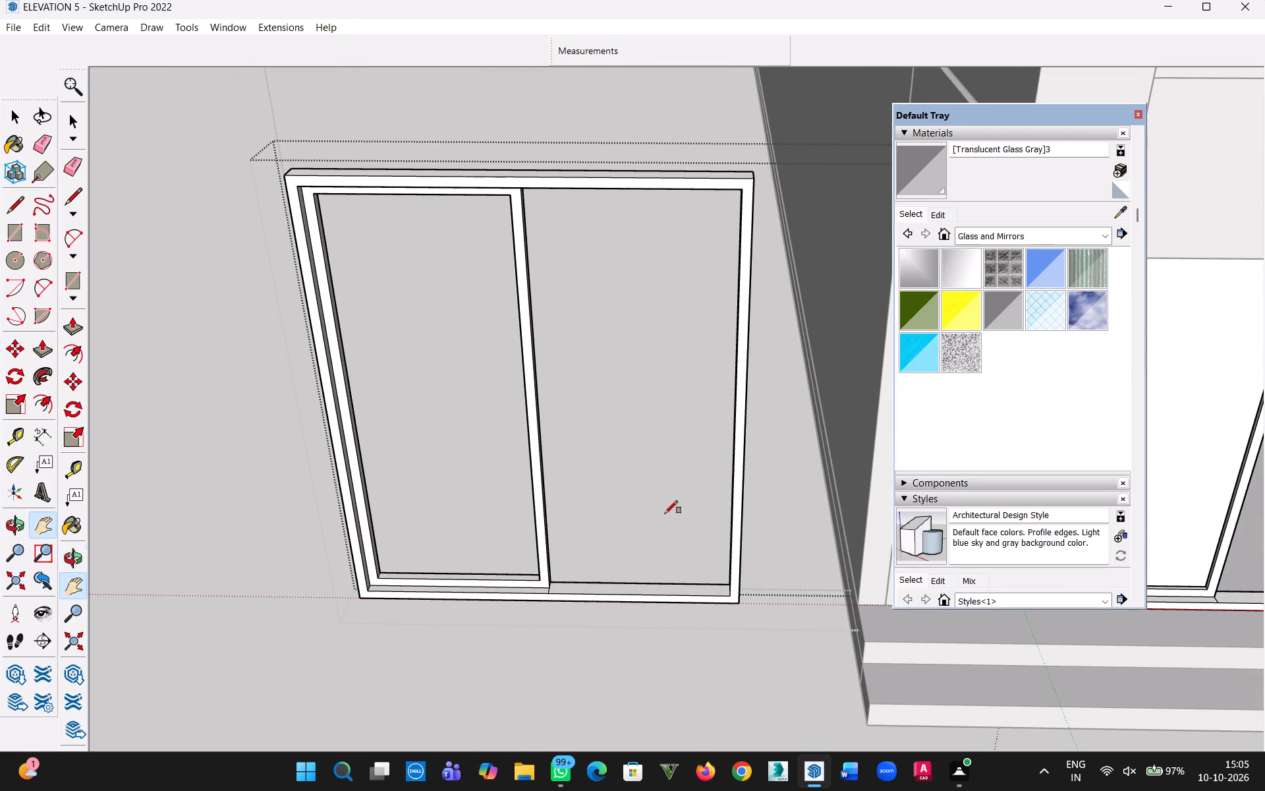
{"action": "middle_click_drag", "start_coordinate": [635, 512], "coordinate": [615, 221]}
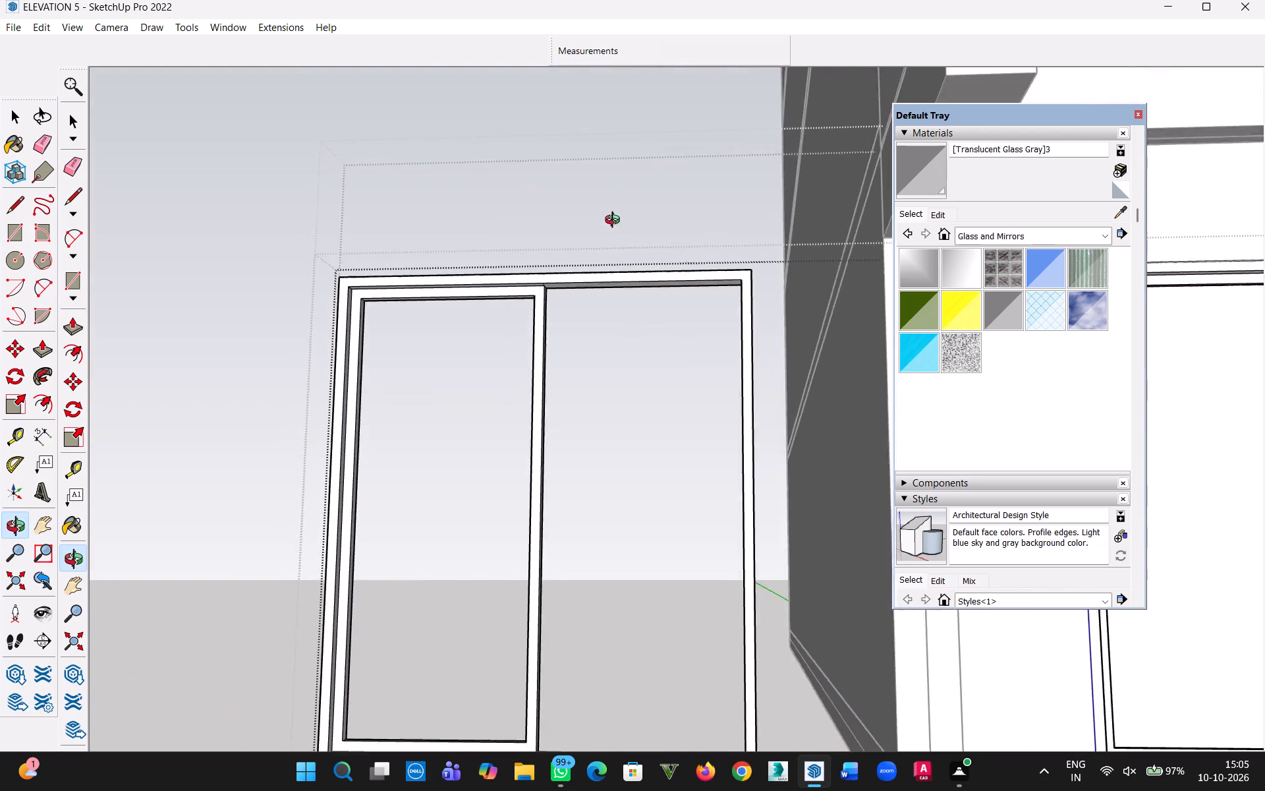
{"action": "middle_click_drag", "start_coordinate": [615, 221], "coordinate": [626, 382]}
{"action": "middle_click_drag", "start_coordinate": [629, 396], "coordinate": [632, 446]}
{"action": "left_click", "coordinate": [14, 122]}
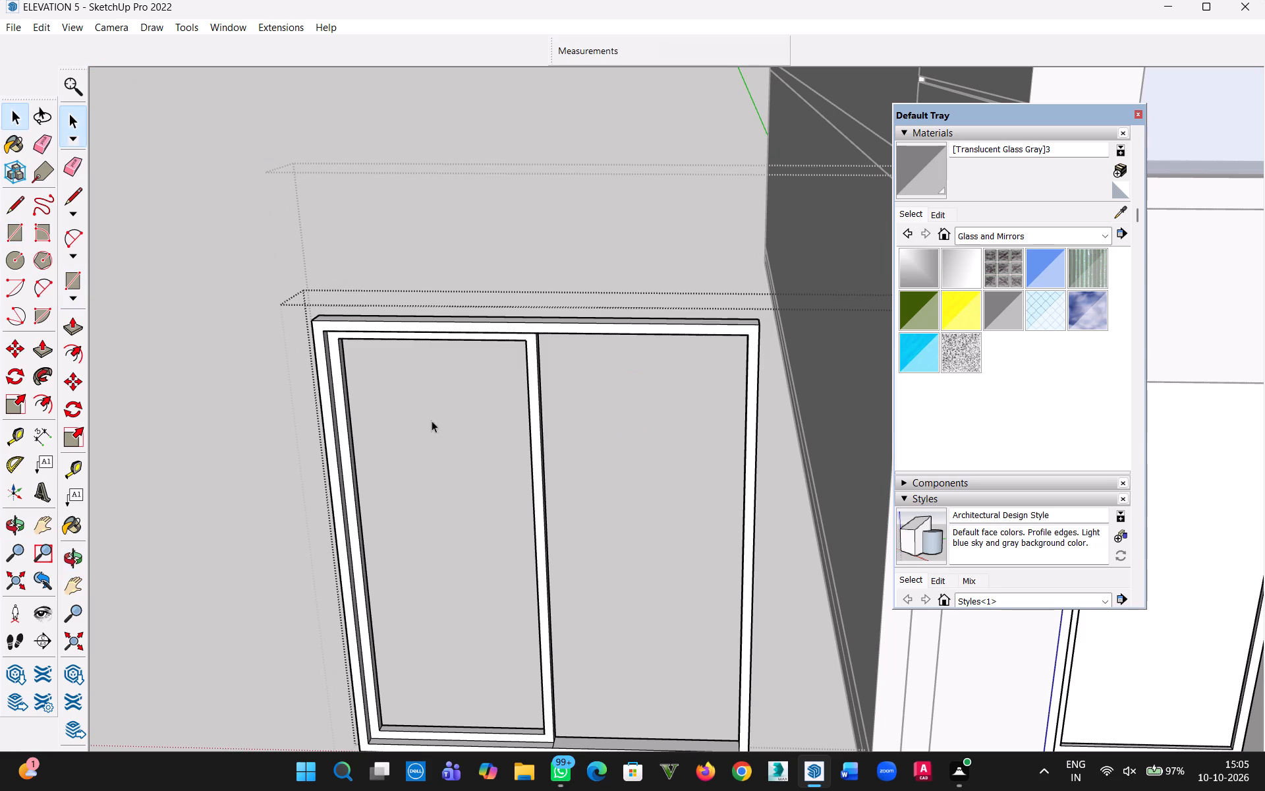
Draw a 3' 4" by 7' 8" rectangle filling the empty right half of the lowest storey's left opening, midway in the frame's depth.
{"action": "key", "text": "h"}
{"action": "left_click_drag", "start_coordinate": [750, 553], "coordinate": [457, 514]}
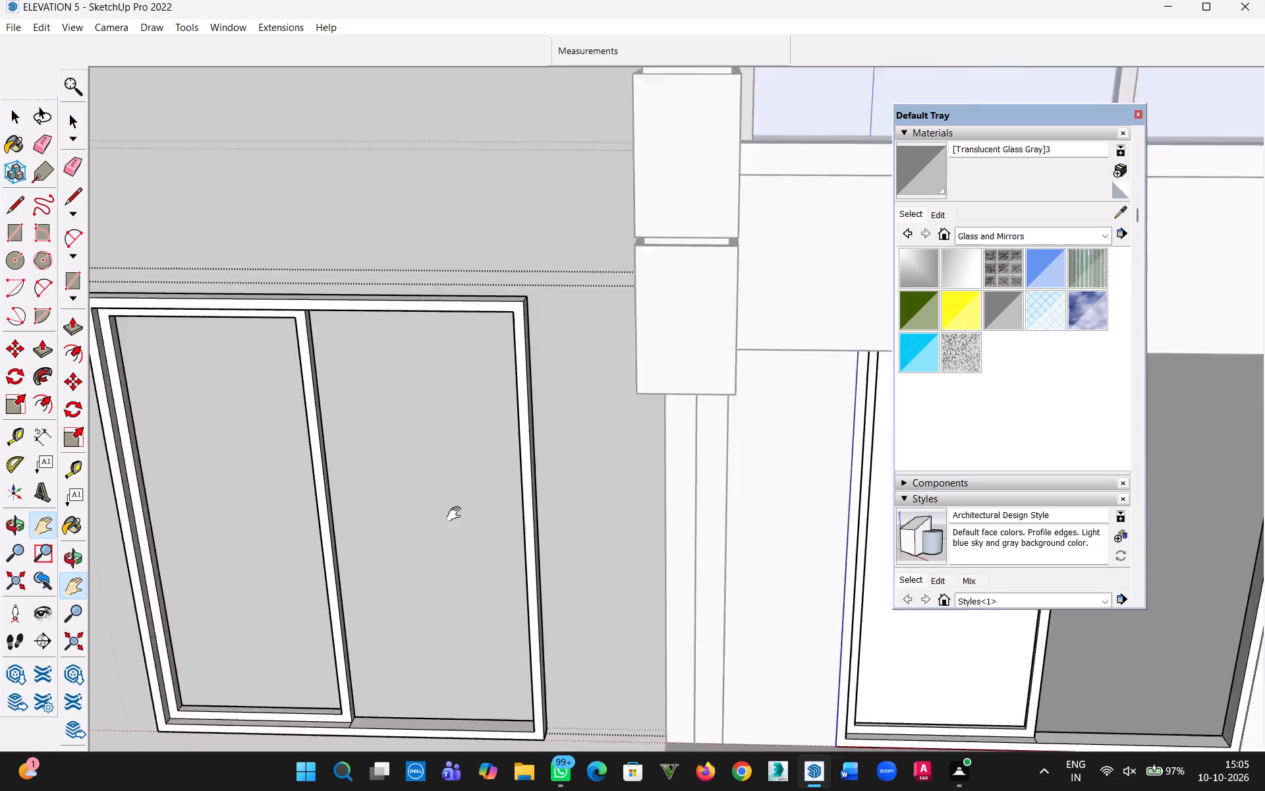
{"action": "left_click_drag", "start_coordinate": [457, 514], "coordinate": [13, 432]}
{"action": "middle_click_drag", "start_coordinate": [519, 434], "coordinate": [526, 424]}
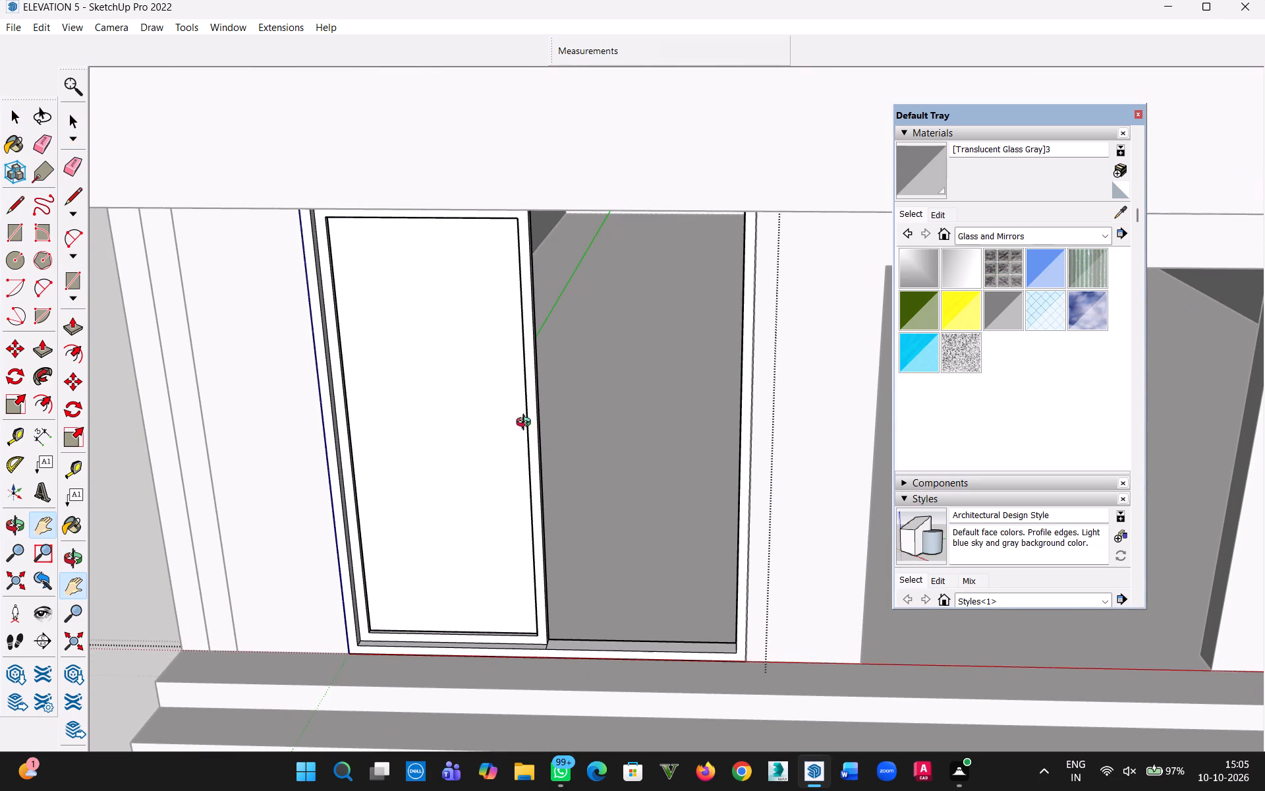
{"action": "middle_click_drag", "start_coordinate": [526, 424], "coordinate": [518, 236]}
{"action": "left_click", "coordinate": [470, 432]}
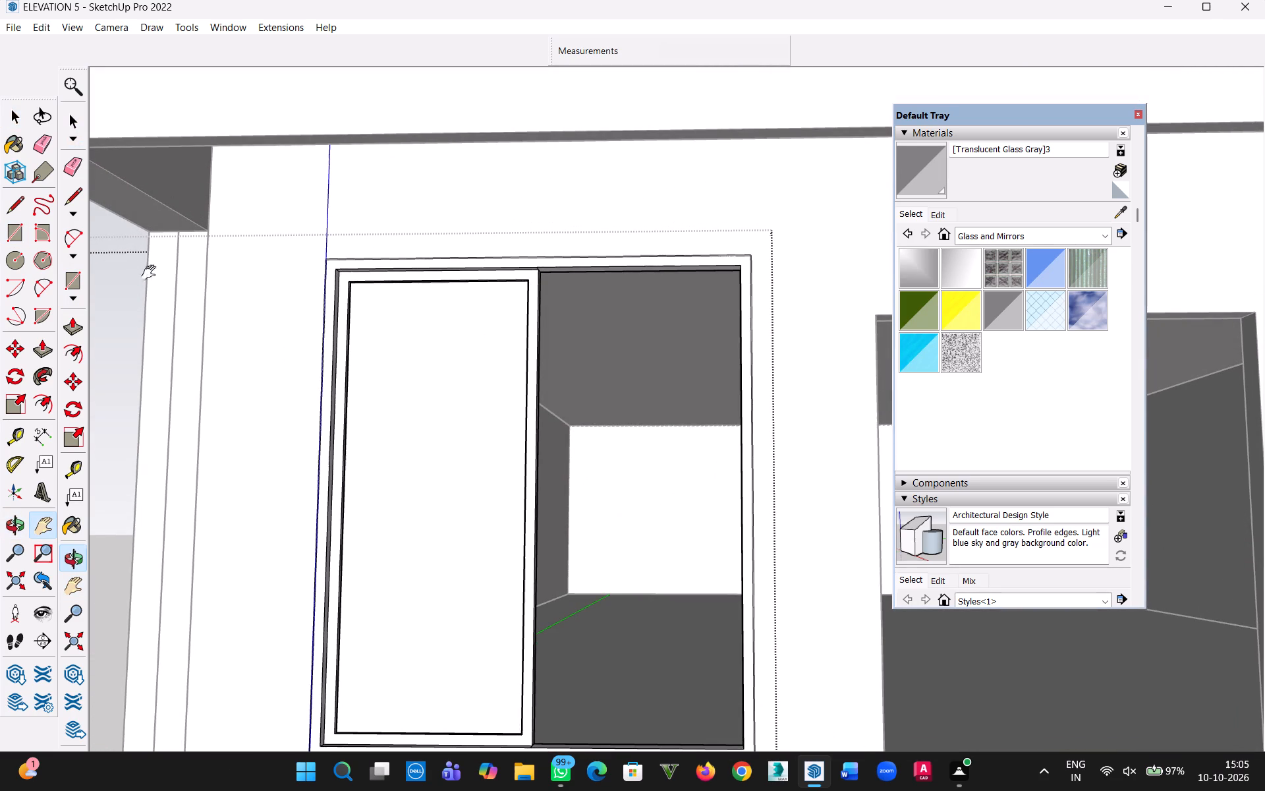
{"action": "left_click", "coordinate": [17, 127]}
{"action": "left_click", "coordinate": [416, 401]}
{"action": "middle_click_drag", "start_coordinate": [560, 365], "coordinate": [555, 344]}
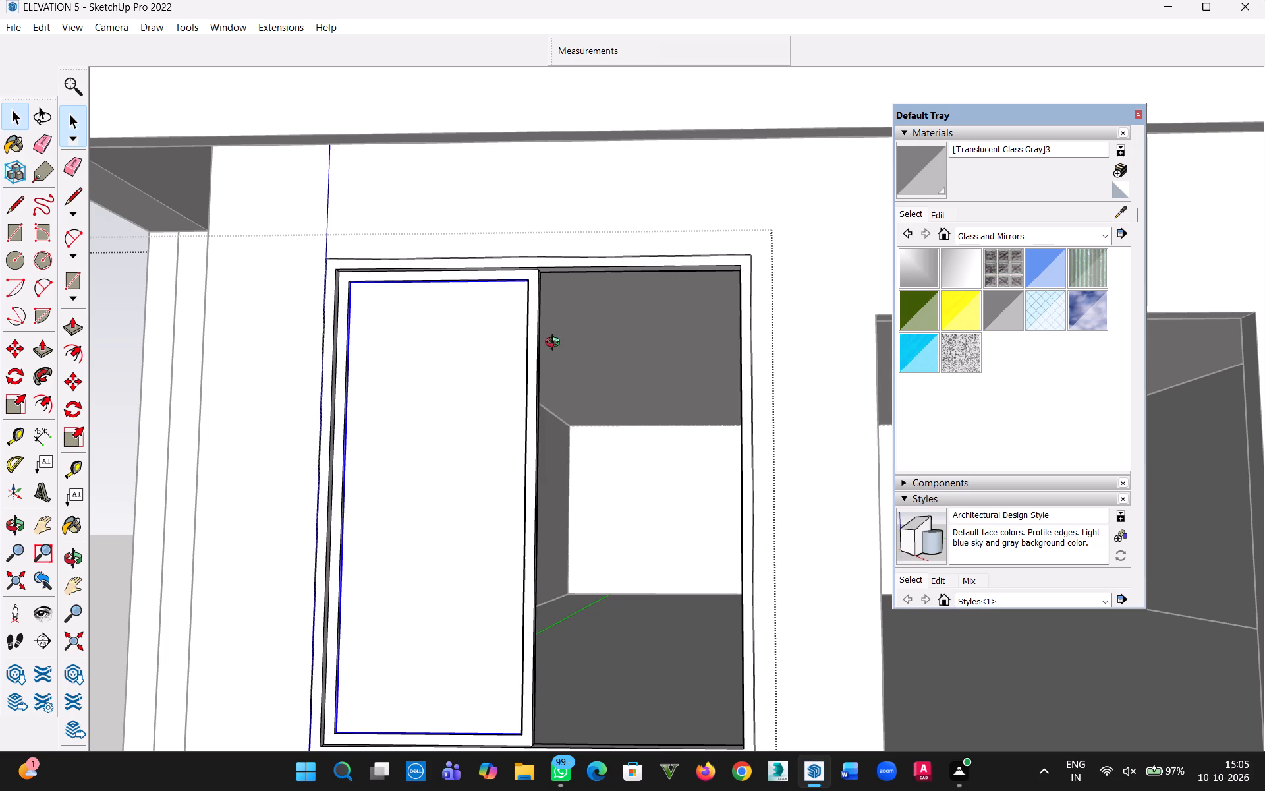
{"action": "middle_click_drag", "start_coordinate": [555, 344], "coordinate": [551, 353]}
{"action": "scroll", "coordinate": [500, 229], "scroll_direction": "up", "scroll_amount": 8}
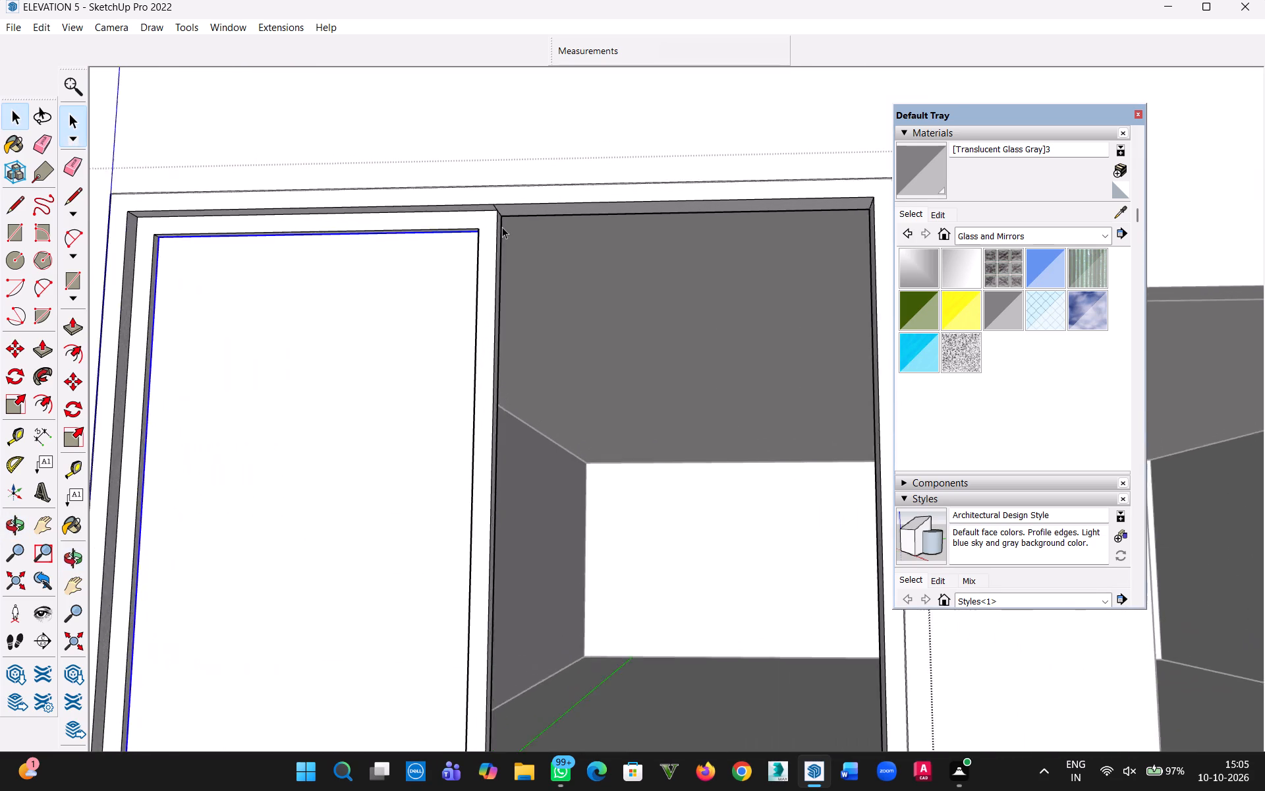
{"action": "scroll", "coordinate": [502, 227], "scroll_direction": "up", "scroll_amount": 2}
{"action": "key", "text": "r"}
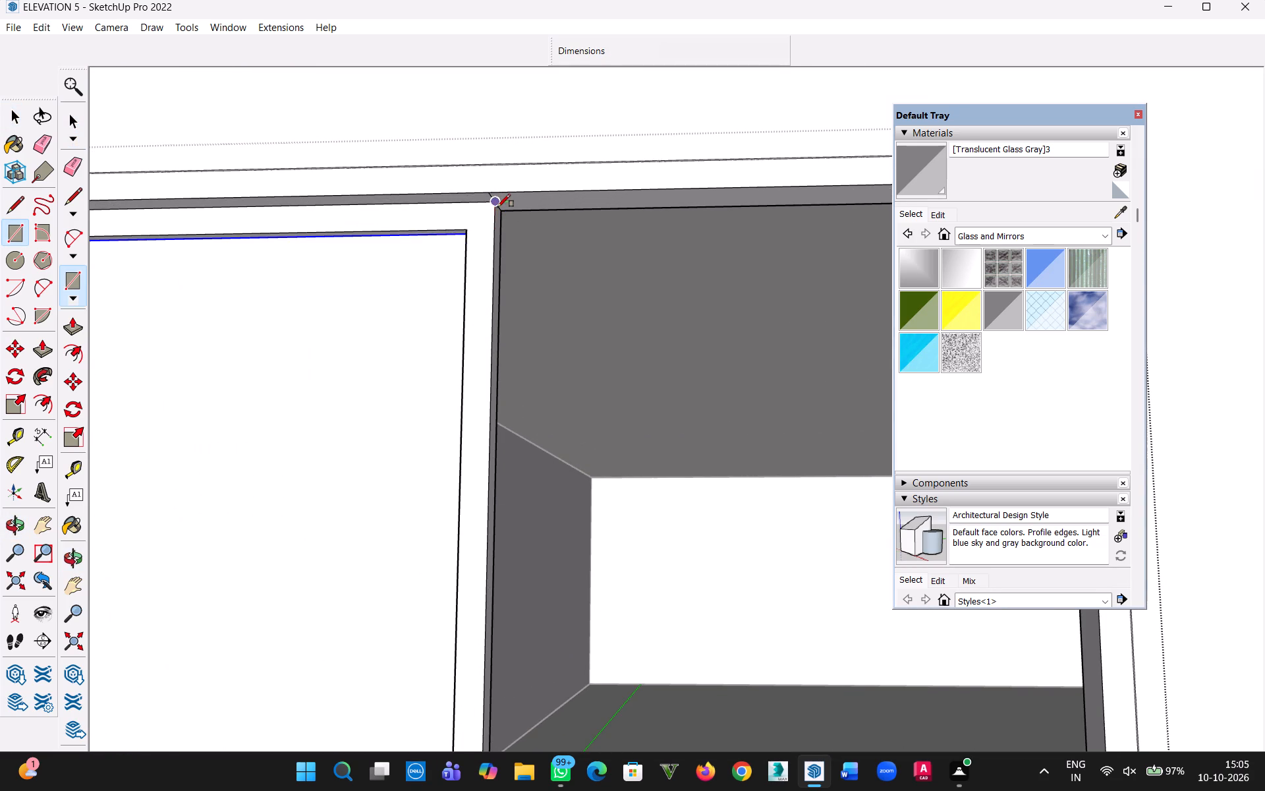
{"action": "left_click", "coordinate": [497, 207]}
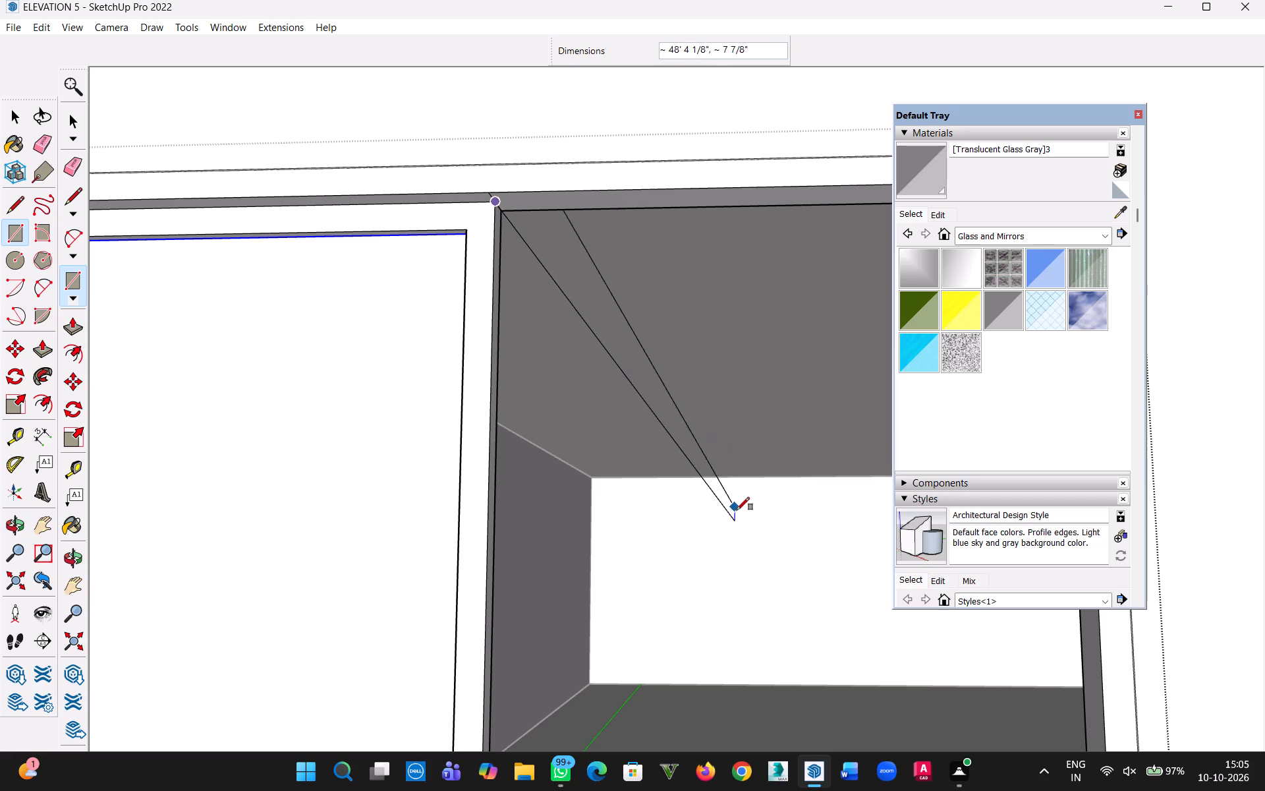
{"action": "key", "text": "h"}
{"action": "left_click_drag", "start_coordinate": [760, 631], "coordinate": [557, 403]}
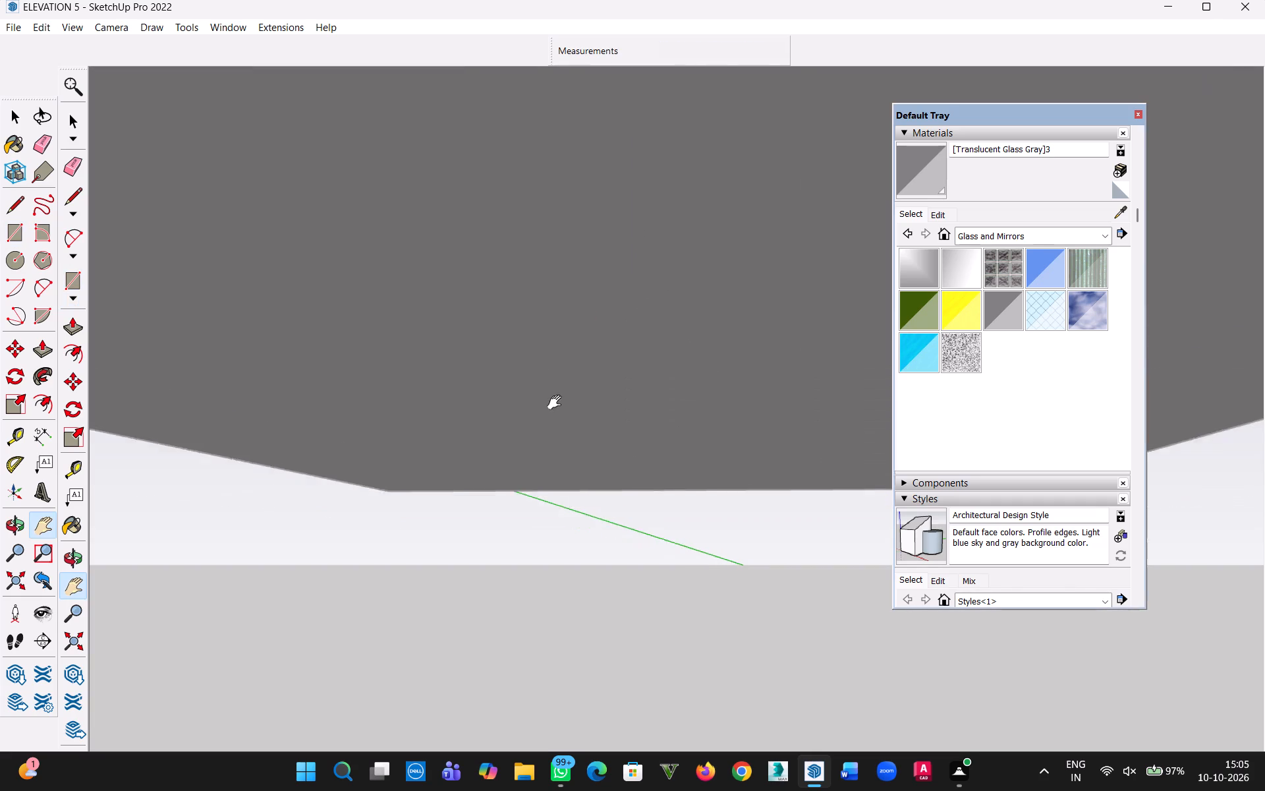
{"action": "left_click_drag", "start_coordinate": [557, 403], "coordinate": [604, 455]}
{"action": "scroll", "coordinate": [527, 387], "scroll_direction": "down", "scroll_amount": 13}
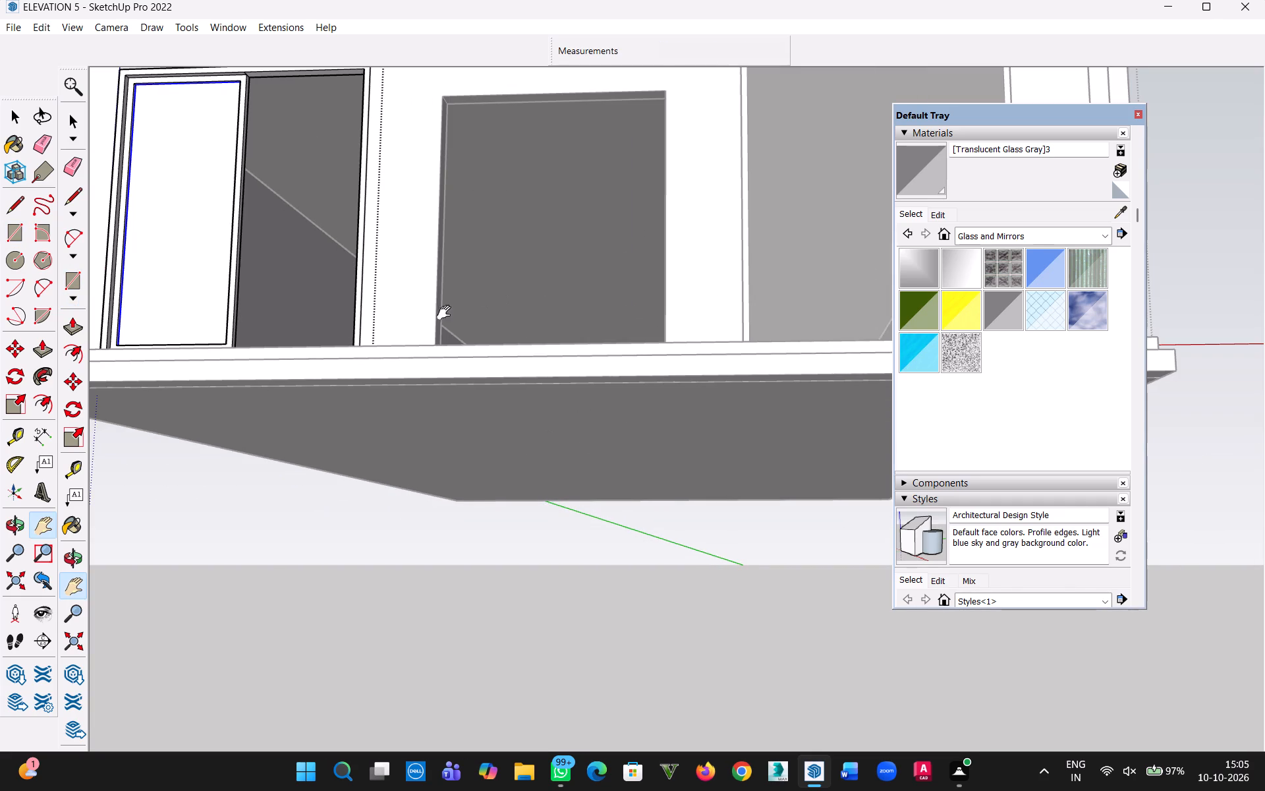
{"action": "middle_click_drag", "start_coordinate": [445, 315], "coordinate": [827, 571]}
{"action": "scroll", "coordinate": [440, 517], "scroll_direction": "up", "scroll_amount": 8}
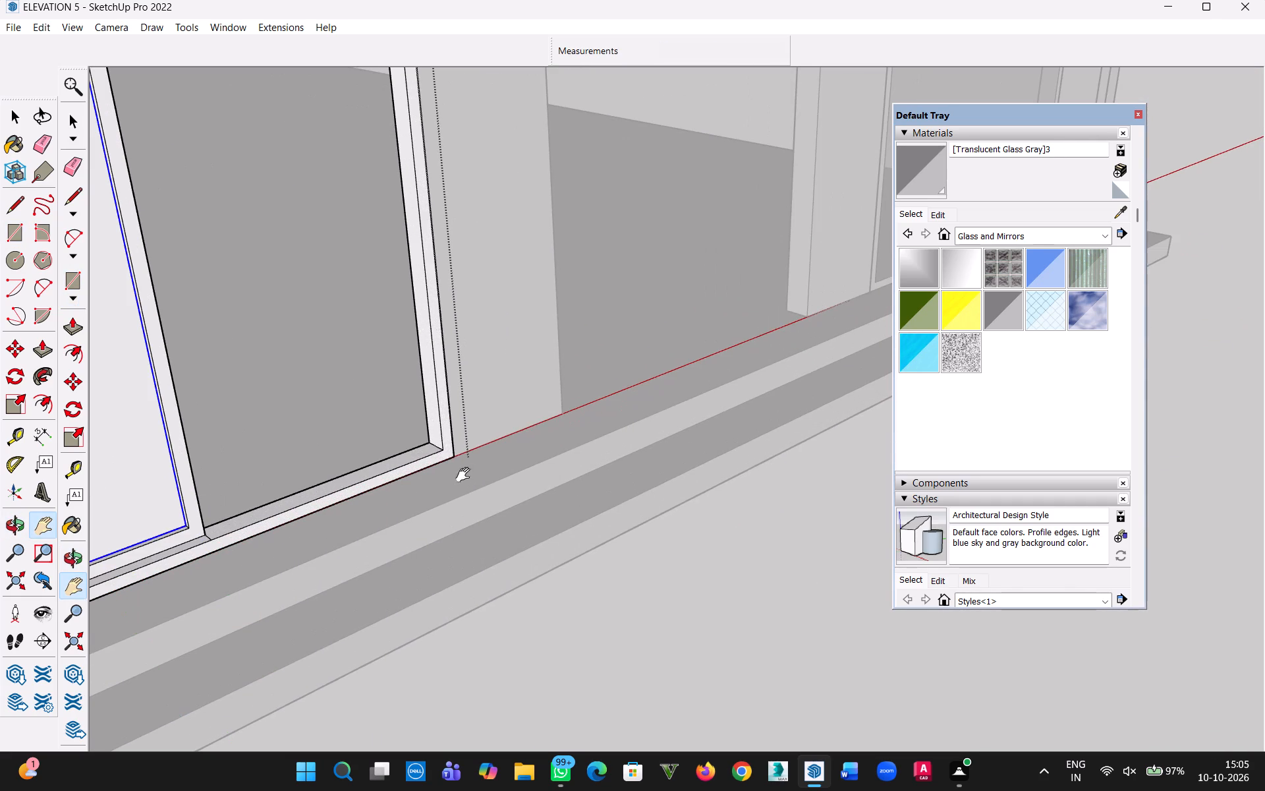
{"action": "key", "text": "Escape"}
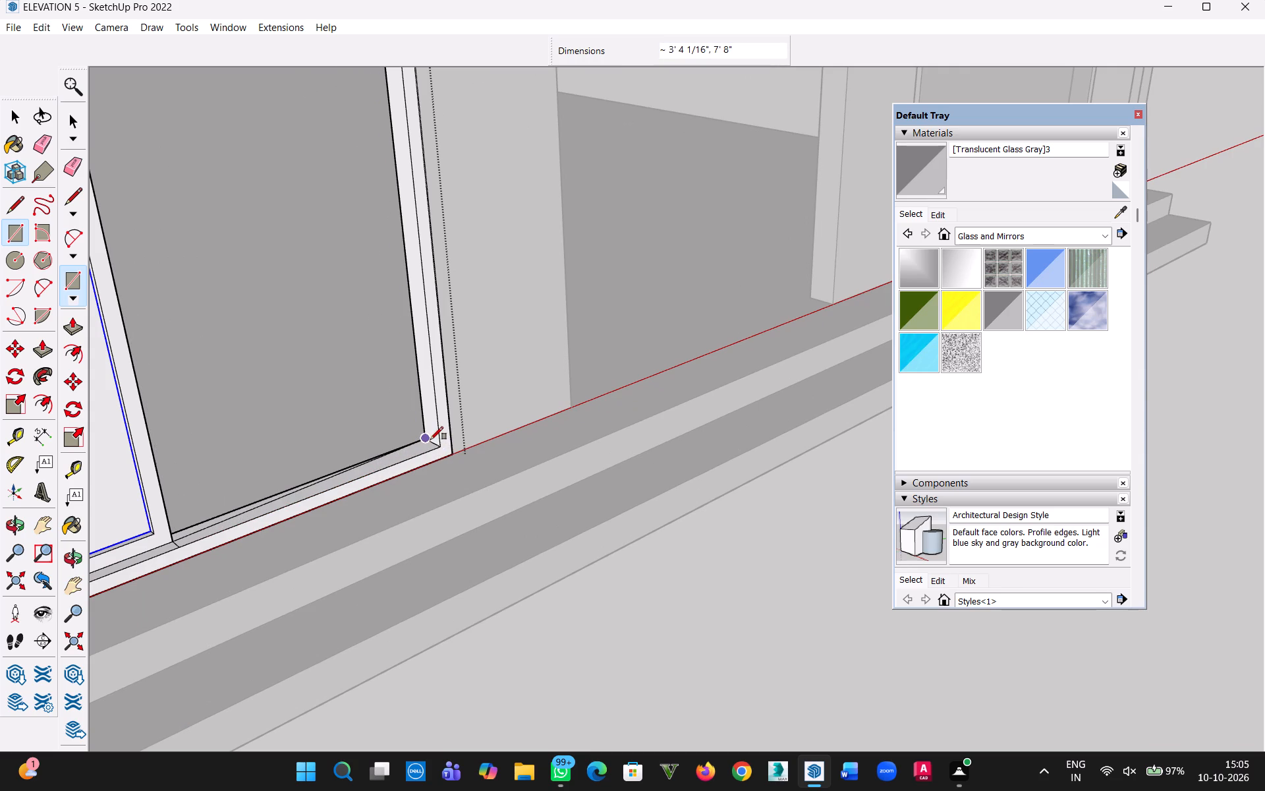
{"action": "scroll", "coordinate": [439, 444], "scroll_direction": "up", "scroll_amount": 12}
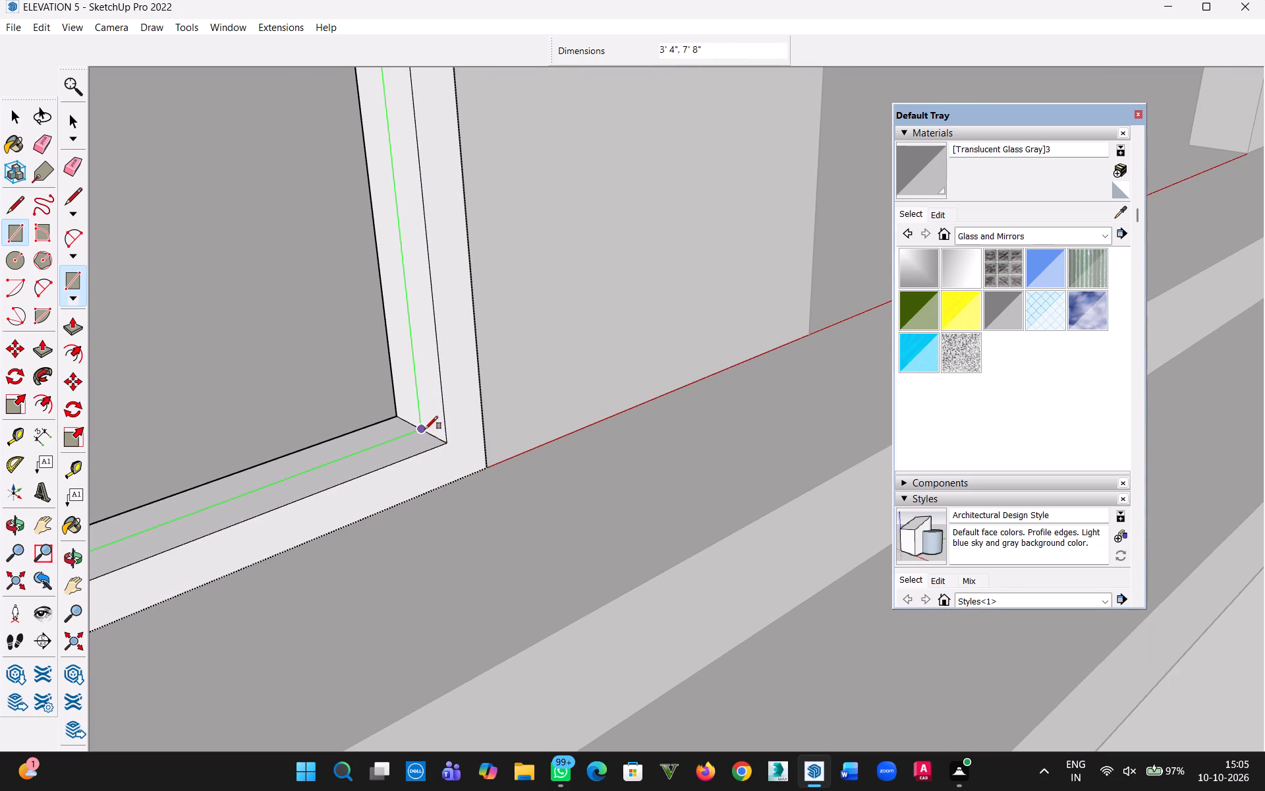
{"action": "left_click", "coordinate": [425, 429]}
Offset the right half's new rectangle inward by 2" to outline the right sash frame.
{"action": "scroll", "coordinate": [111, 355], "scroll_direction": "down", "scroll_amount": 10}
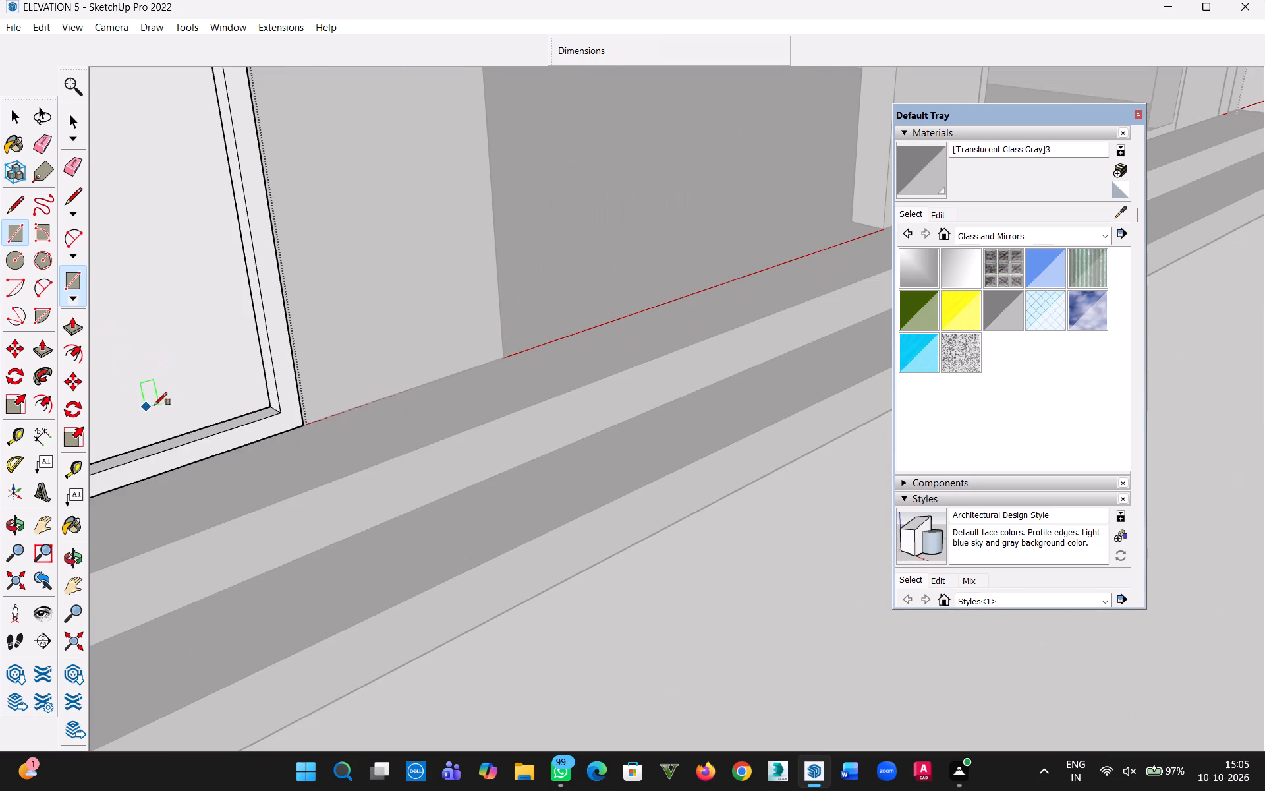
{"action": "key", "text": "h"}
{"action": "left_click_drag", "start_coordinate": [175, 382], "coordinate": [635, 556]}
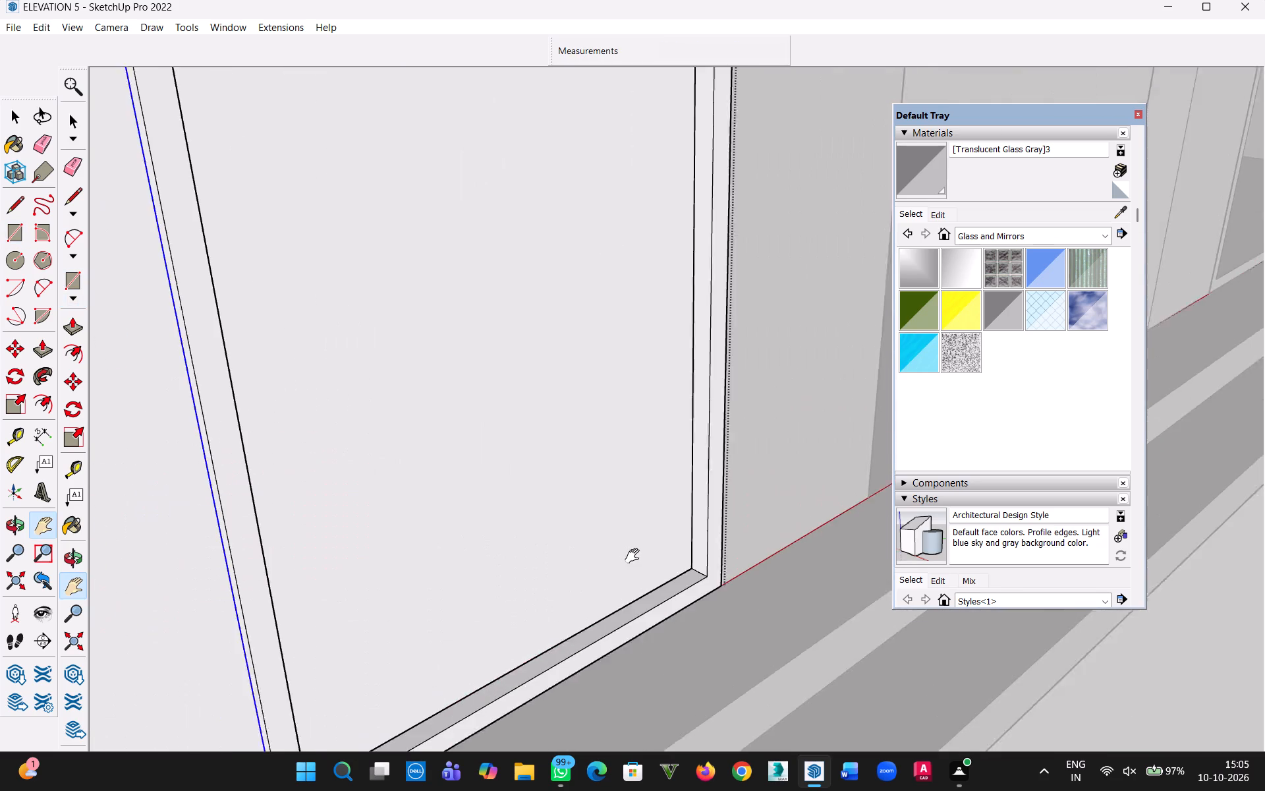
{"action": "left_click_drag", "start_coordinate": [635, 556], "coordinate": [638, 556]}
{"action": "scroll", "coordinate": [631, 562], "scroll_direction": "down", "scroll_amount": 8}
{"action": "middle_click_drag", "start_coordinate": [598, 558], "coordinate": [459, 579]}
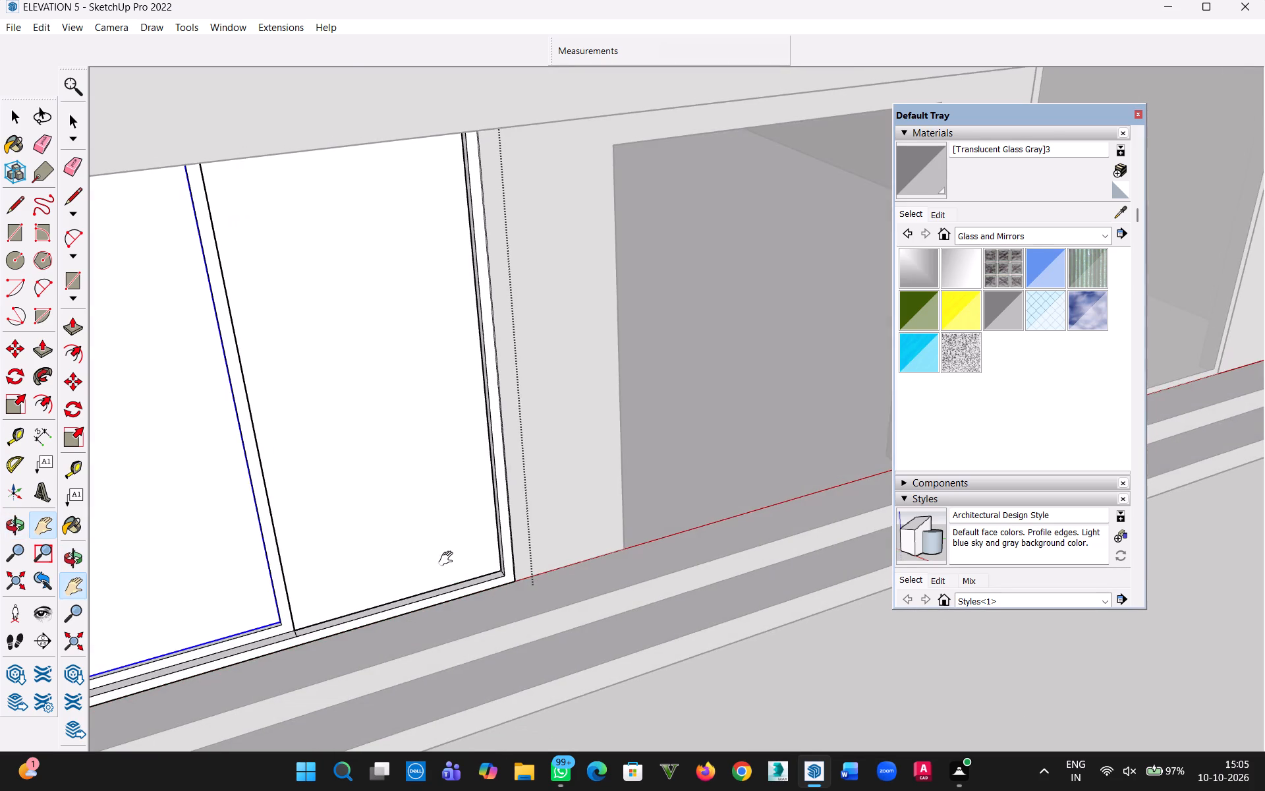
{"action": "middle_click_drag", "start_coordinate": [439, 562], "coordinate": [424, 351]}
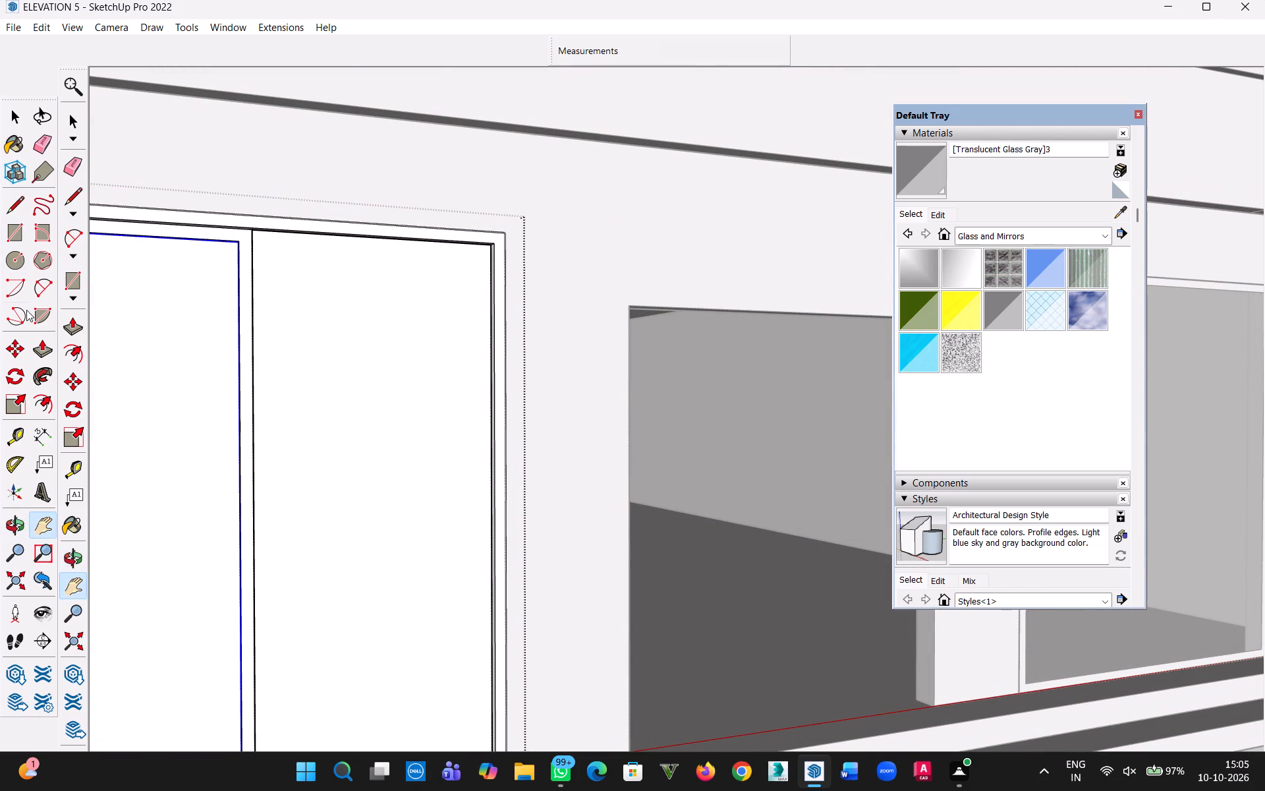
{"action": "left_click", "coordinate": [39, 407]}
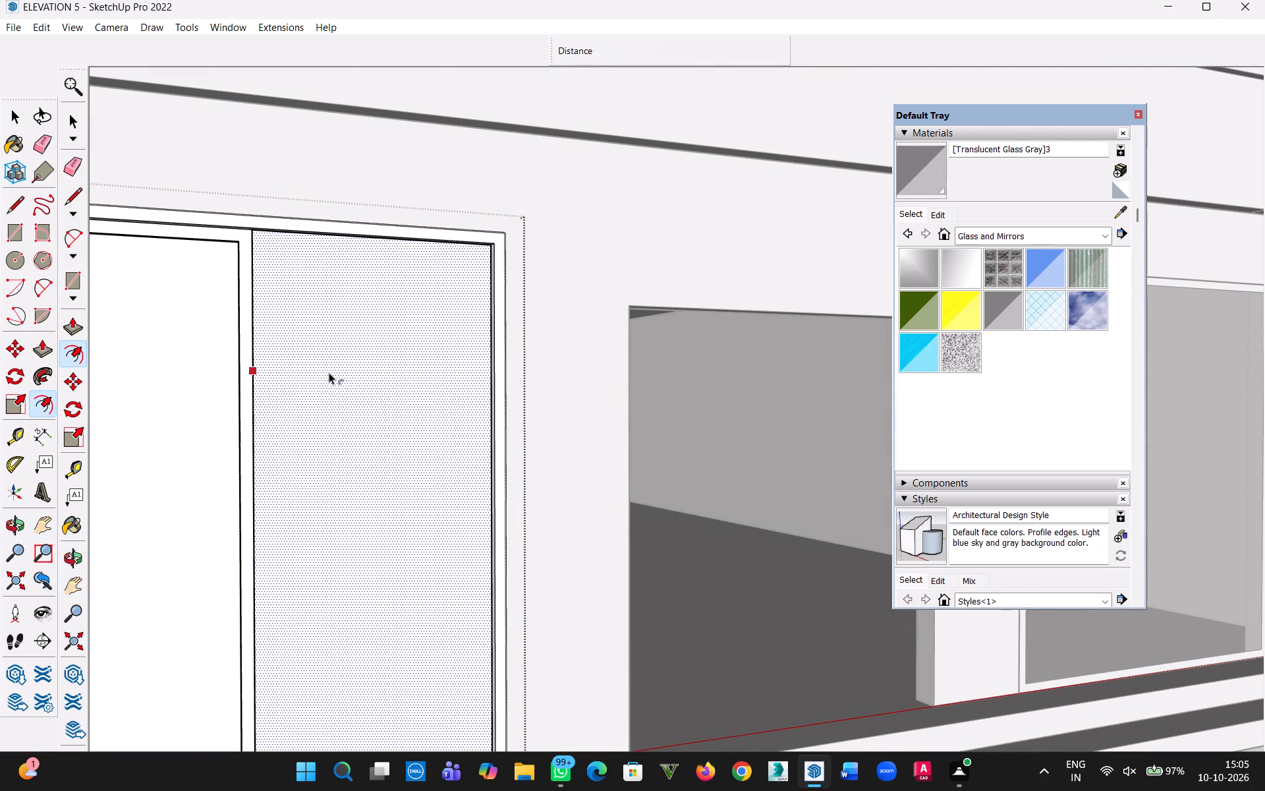
{"action": "left_click", "coordinate": [329, 372]}
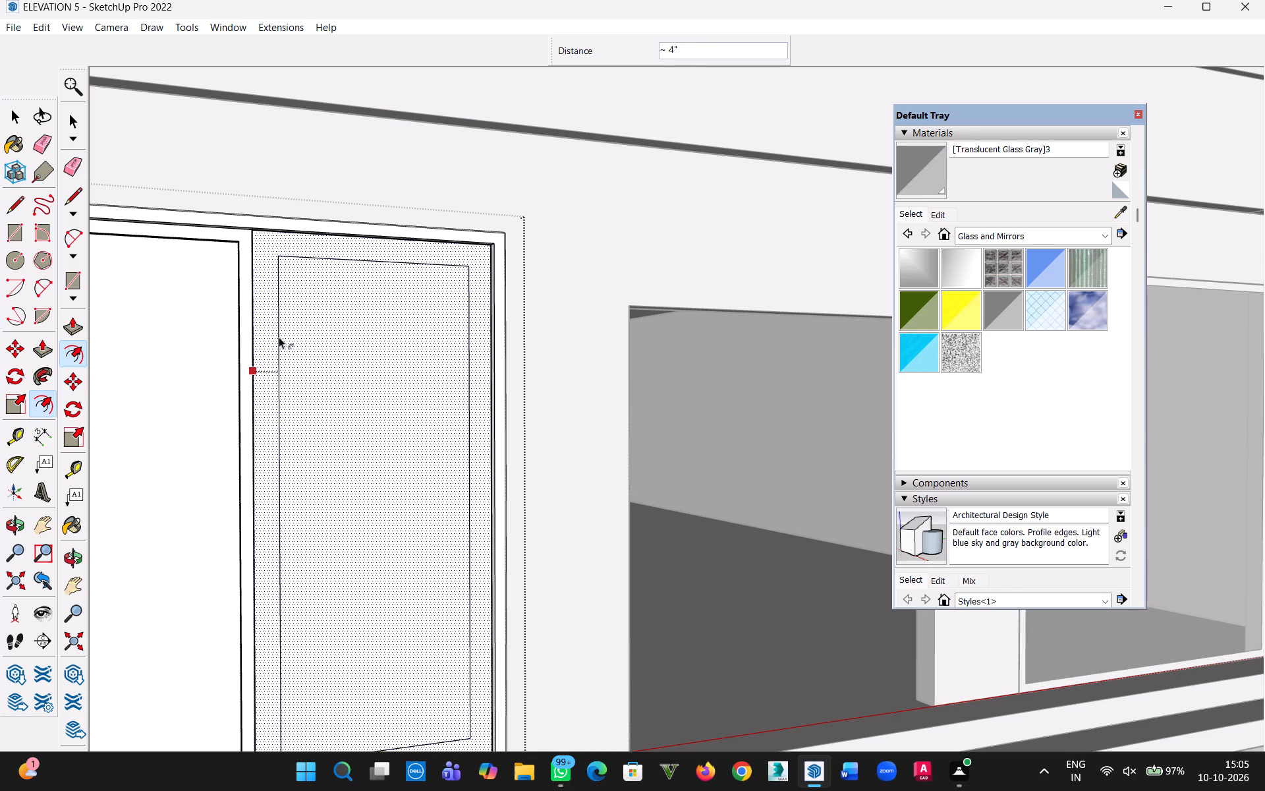
{"action": "key", "text": "2"}
{"action": "key", "text": "shift+quotedbl"}
{"action": "key", "text": "Return"}
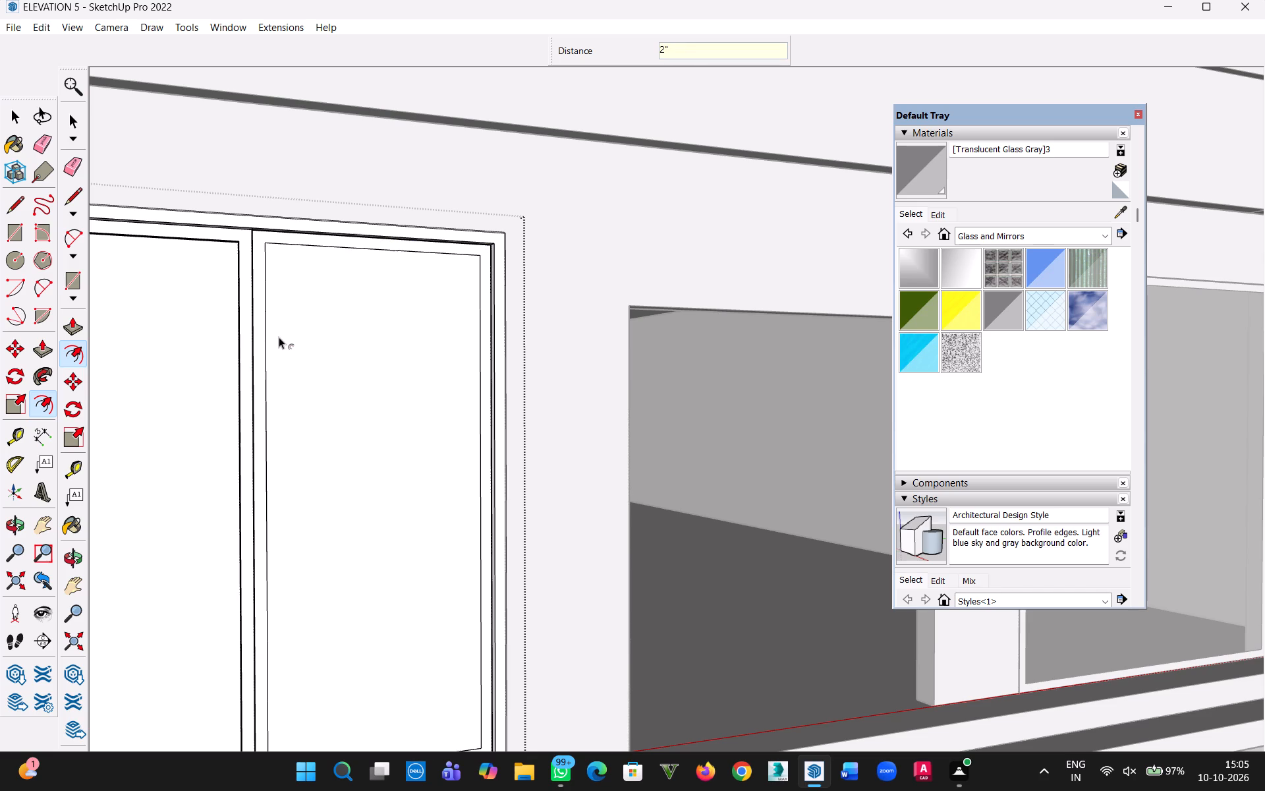
Push/Pull the right sash's border face outward by 2", leaving the inner pane face recessed.
{"action": "left_click", "coordinate": [15, 131]}
{"action": "left_click", "coordinate": [18, 120]}
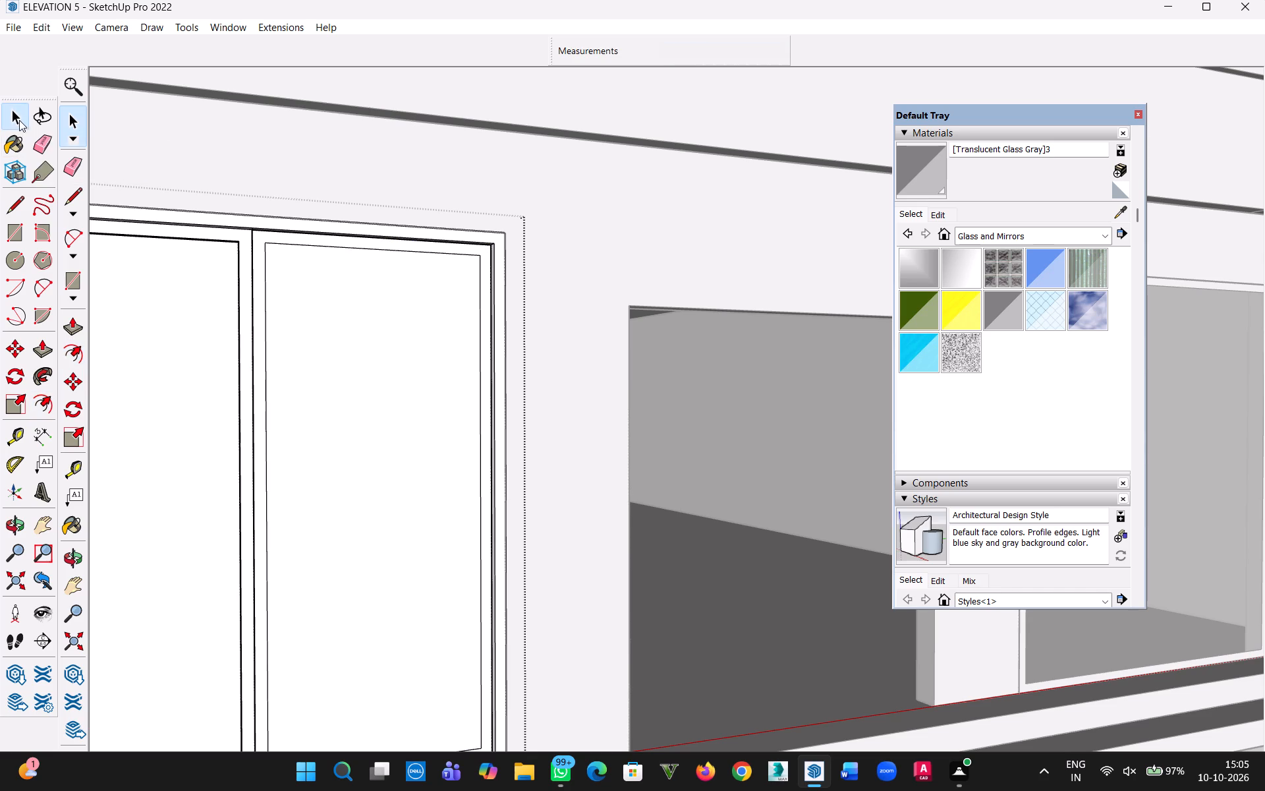
{"action": "left_click", "coordinate": [399, 389]}
{"action": "middle_click_drag", "start_coordinate": [436, 404], "coordinate": [357, 458]}
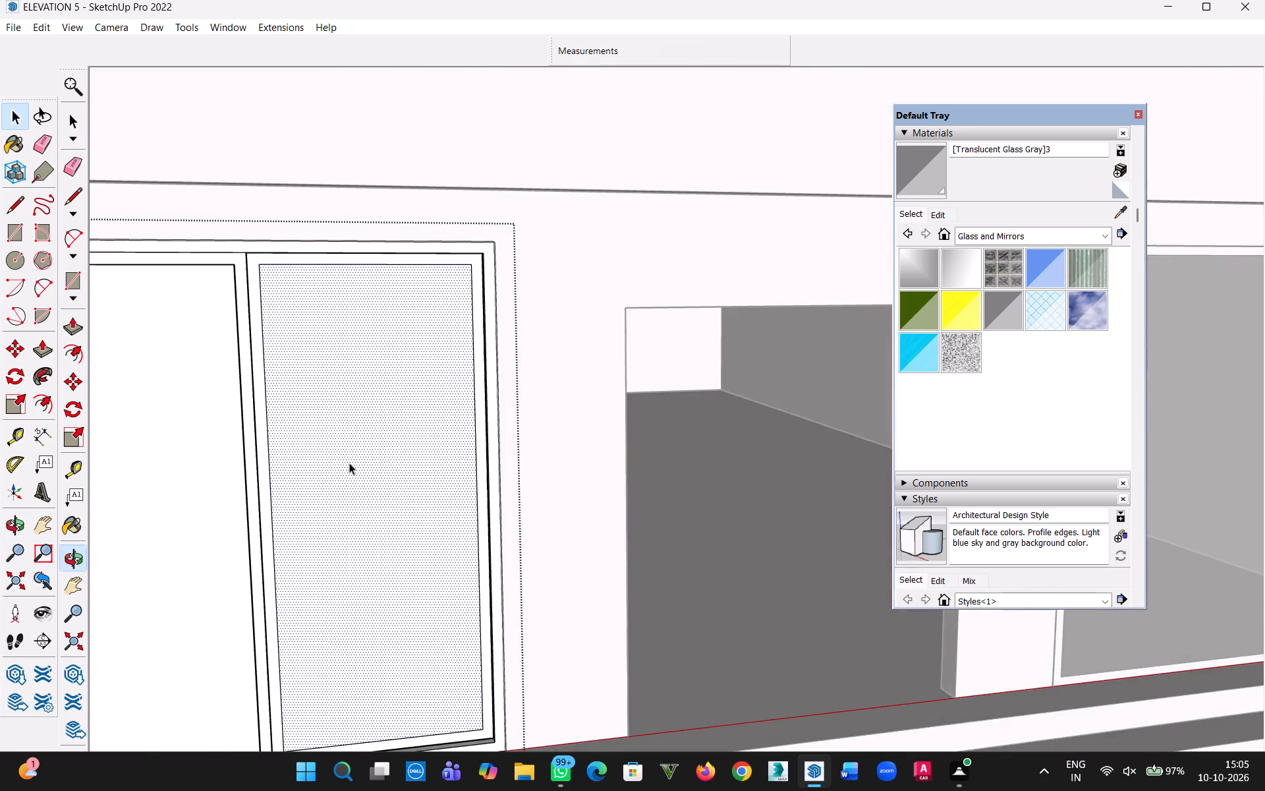
{"action": "scroll", "coordinate": [349, 463], "scroll_direction": "down", "scroll_amount": 5}
{"action": "middle_click_drag", "start_coordinate": [356, 493], "coordinate": [313, 483]}
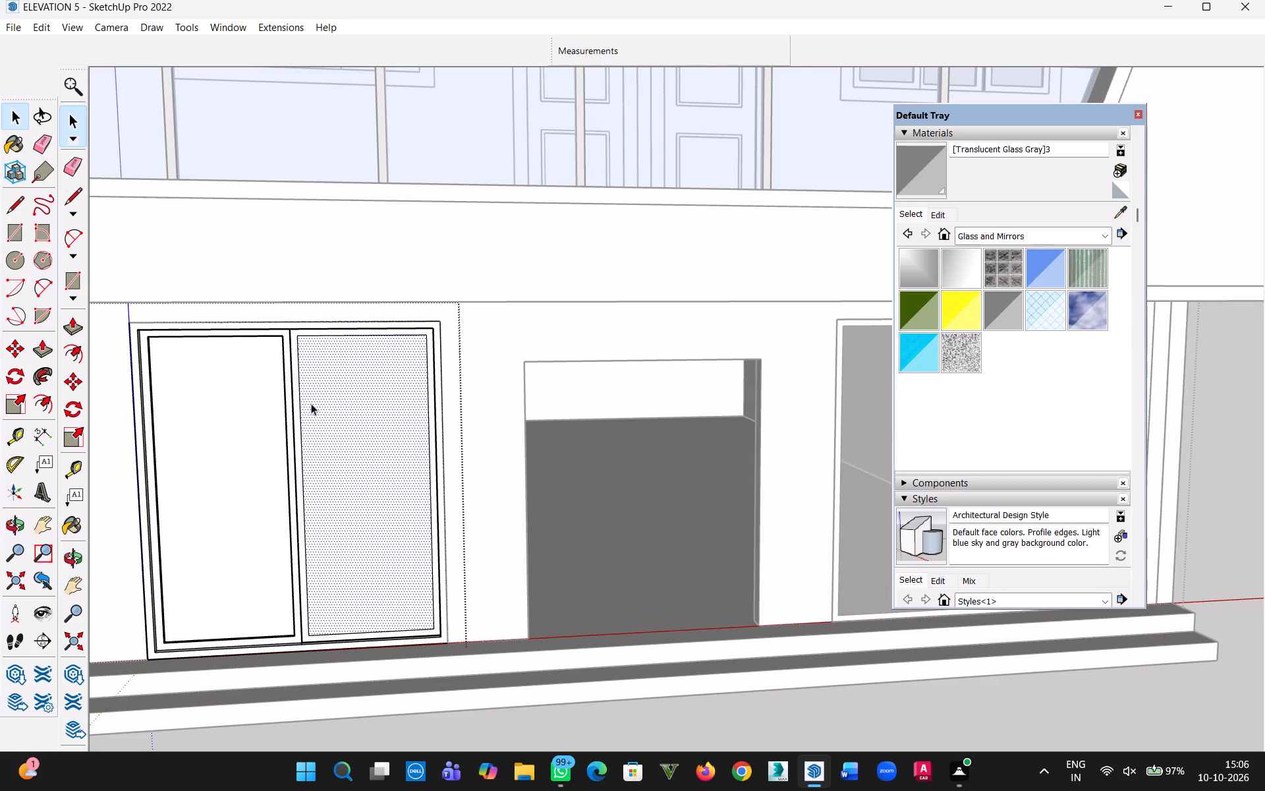
{"action": "scroll", "coordinate": [281, 345], "scroll_direction": "up", "scroll_amount": 6}
{"action": "middle_click_drag", "start_coordinate": [343, 362], "coordinate": [352, 274]}
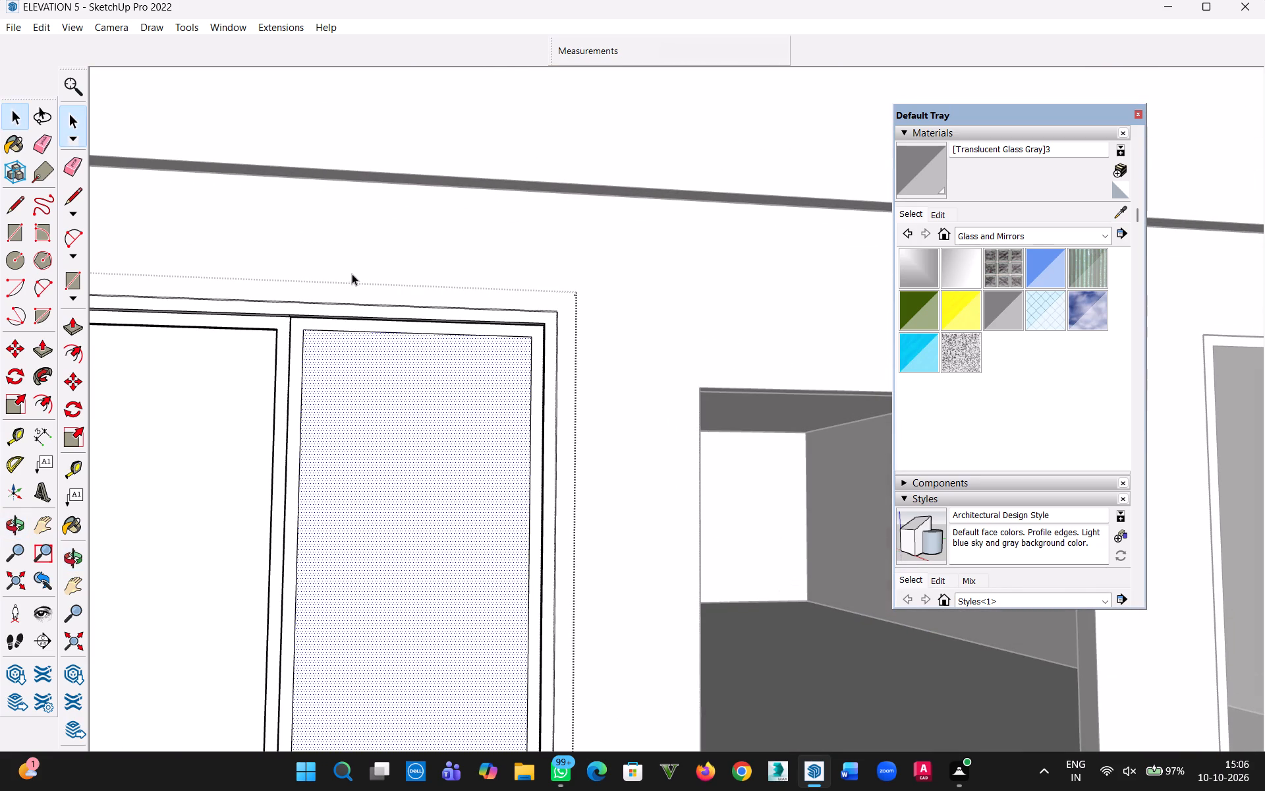
{"action": "key", "text": "p"}
{"action": "scroll", "coordinate": [629, 450], "scroll_direction": "up", "scroll_amount": 5}
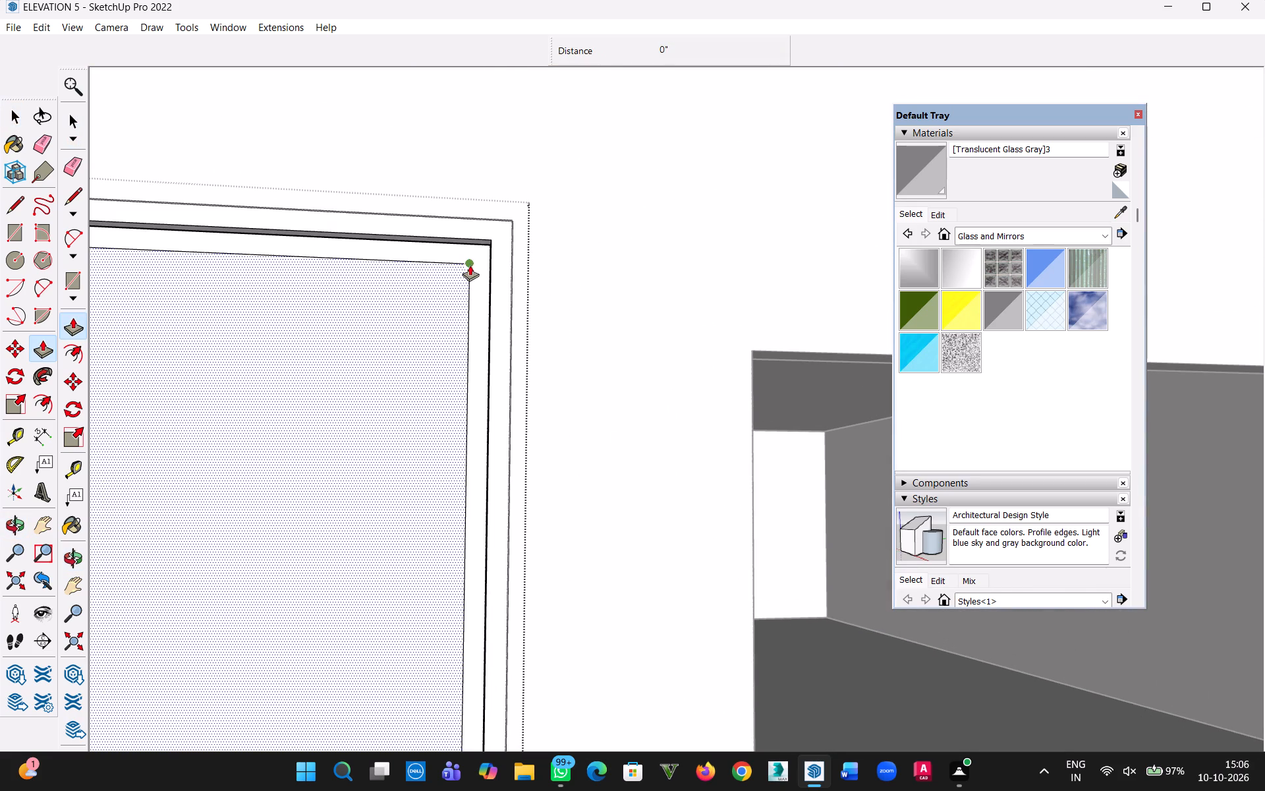
{"action": "left_click", "coordinate": [8, 118]}
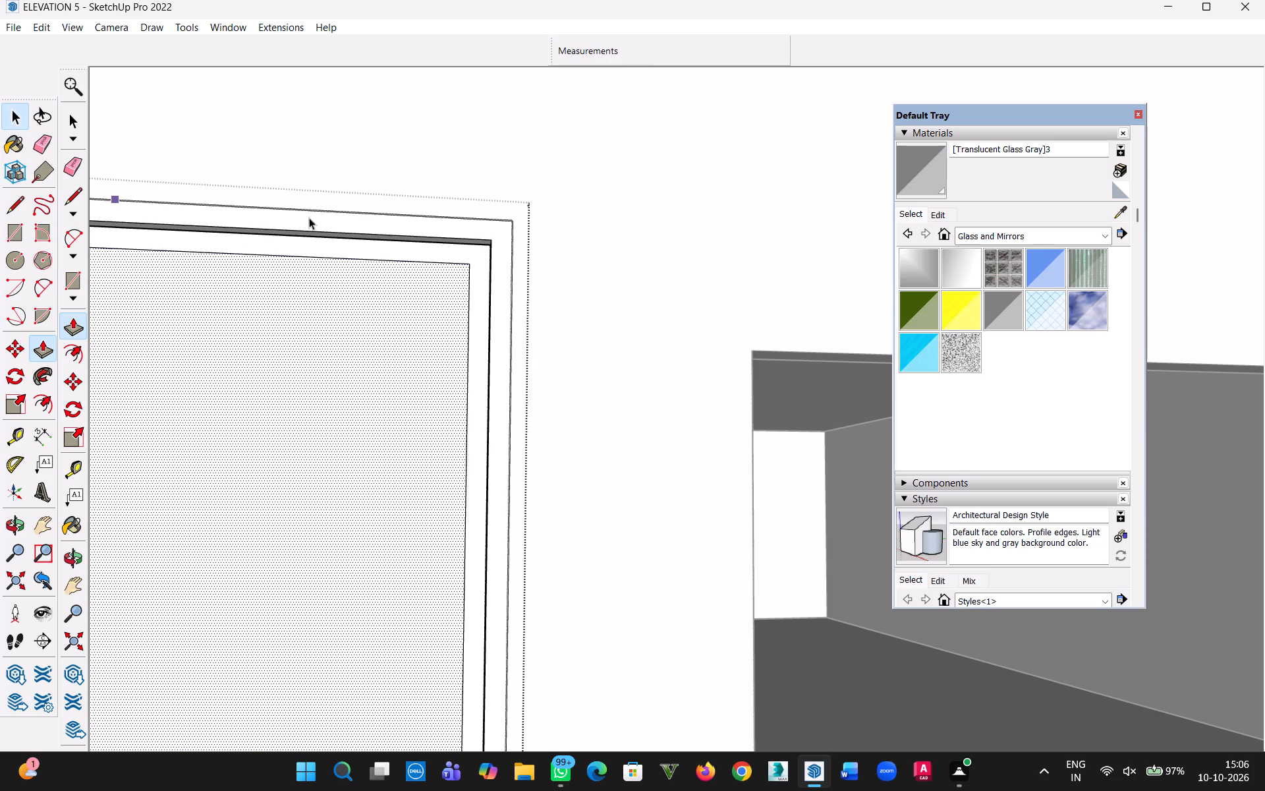
{"action": "left_click", "coordinate": [477, 263]}
{"action": "key", "text": "p"}
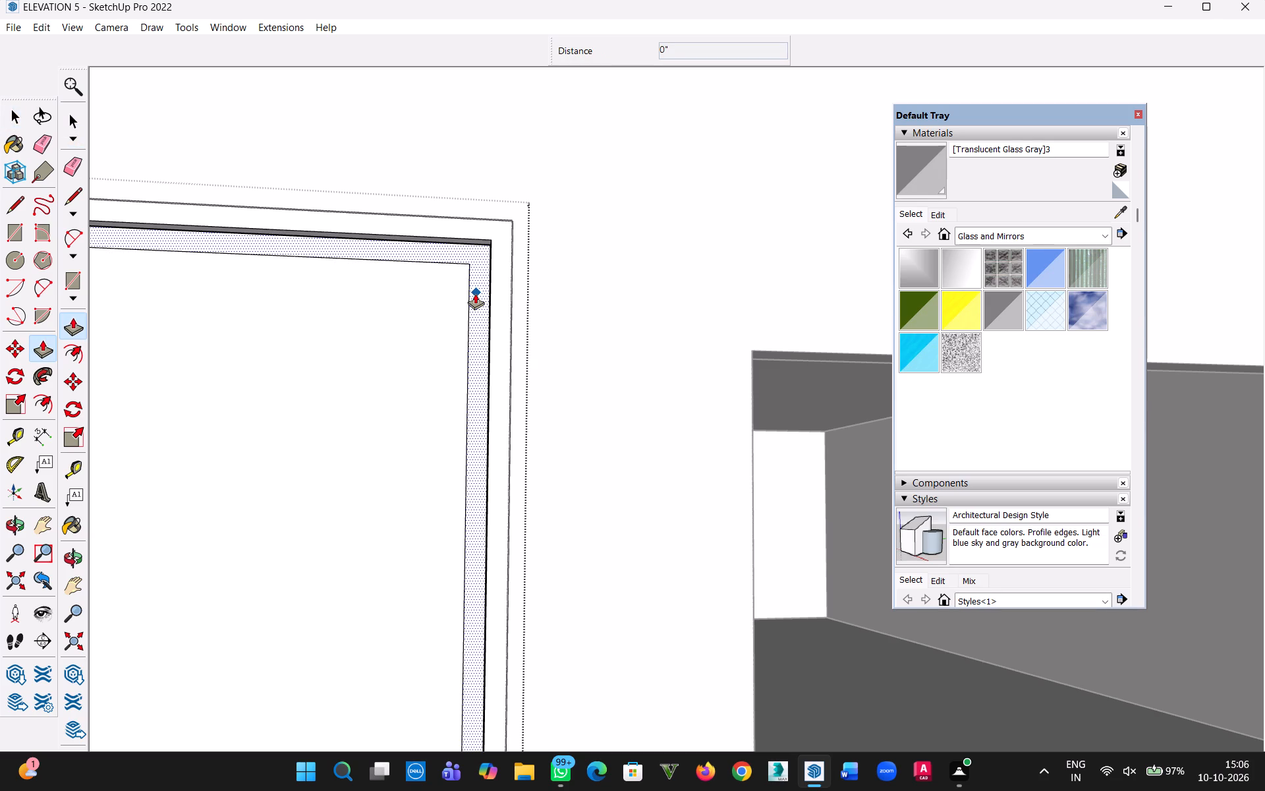
{"action": "left_click", "coordinate": [475, 293]}
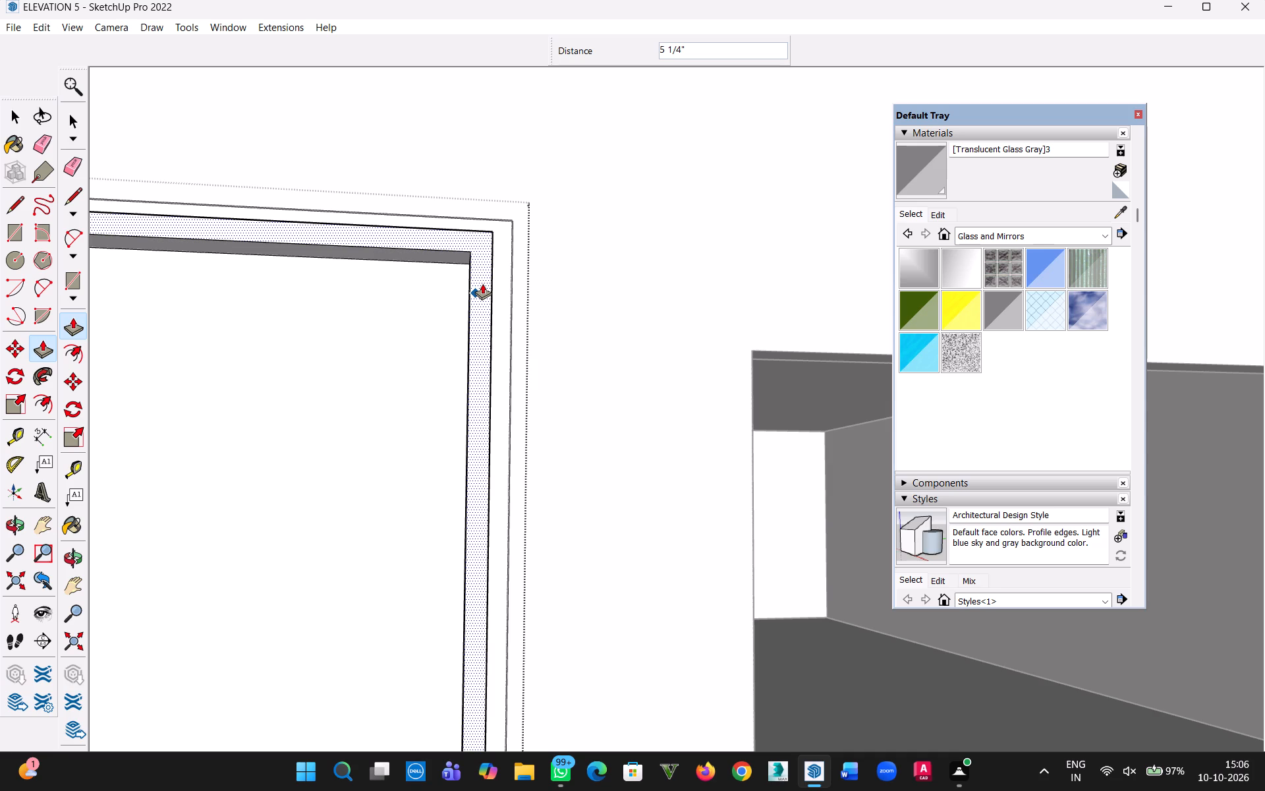
{"action": "key", "text": "2"}
{"action": "key", "text": "shift+quotedbl"}
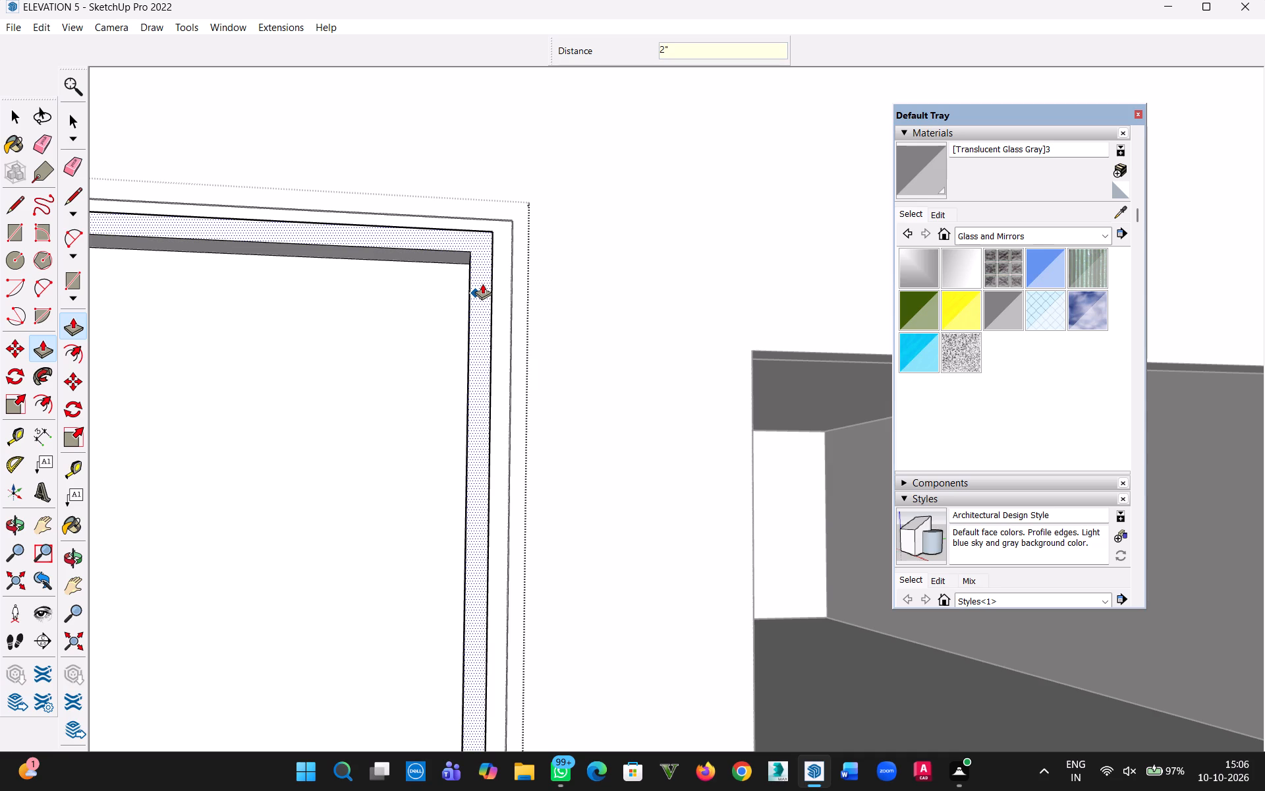
{"action": "key", "text": "Return"}
Paint the right and left sash panes with Translucent Glass Blue.
{"action": "scroll", "coordinate": [428, 337], "scroll_direction": "down", "scroll_amount": 9}
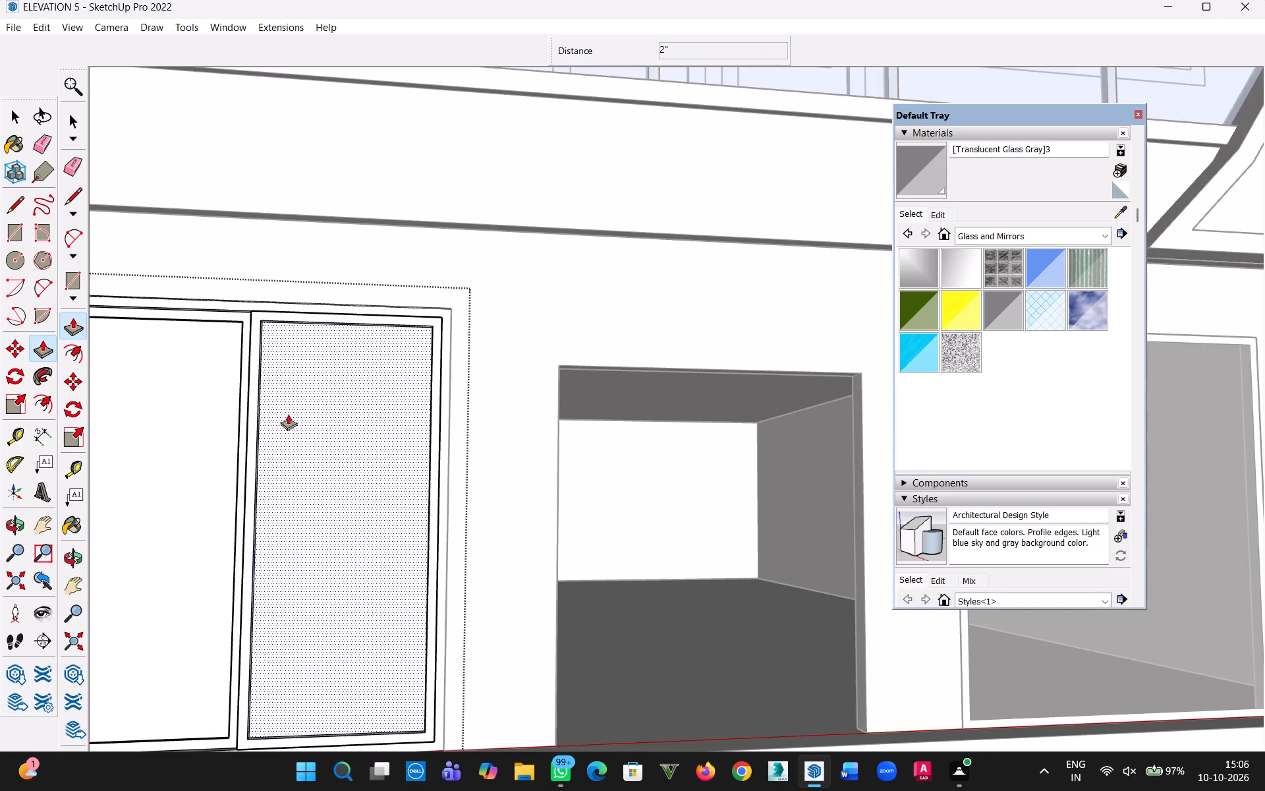
{"action": "scroll", "coordinate": [287, 415], "scroll_direction": "down", "scroll_amount": 3}
{"action": "left_click", "coordinate": [13, 114]}
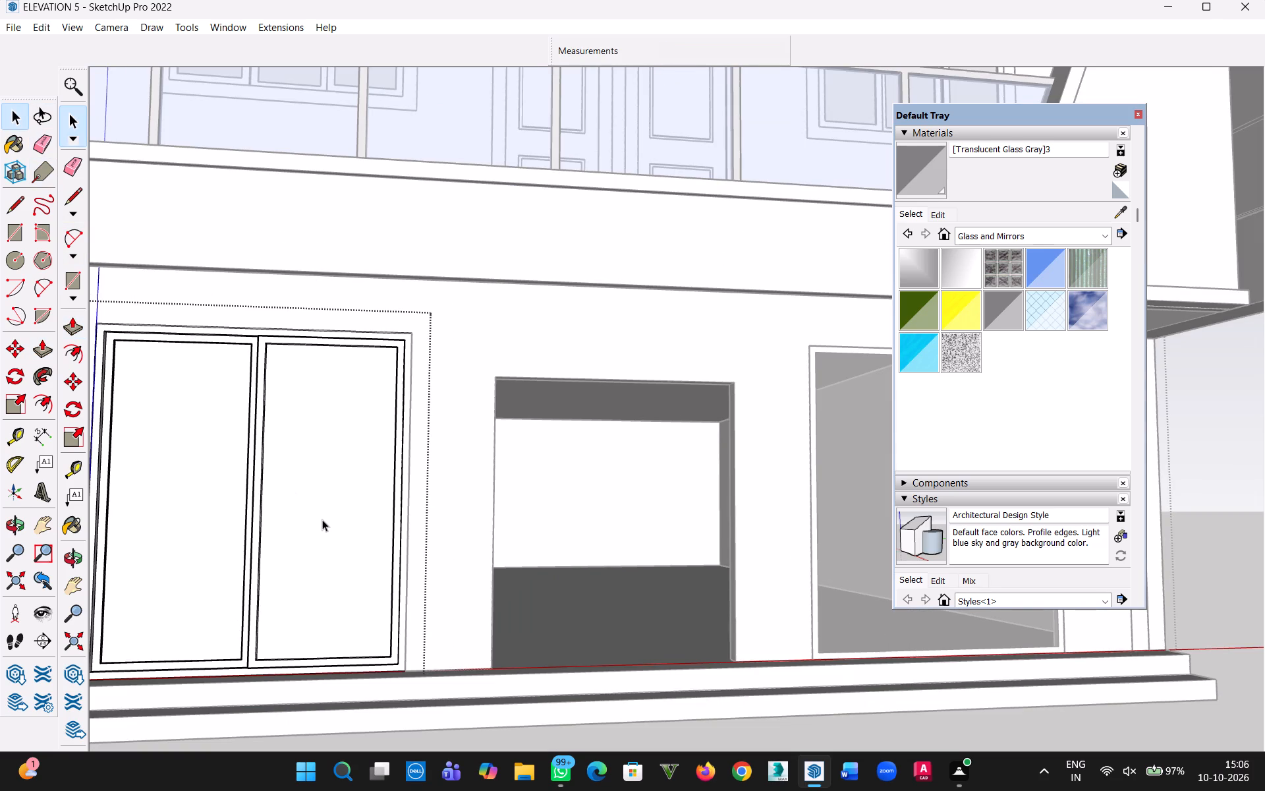
{"action": "key", "text": "b"}
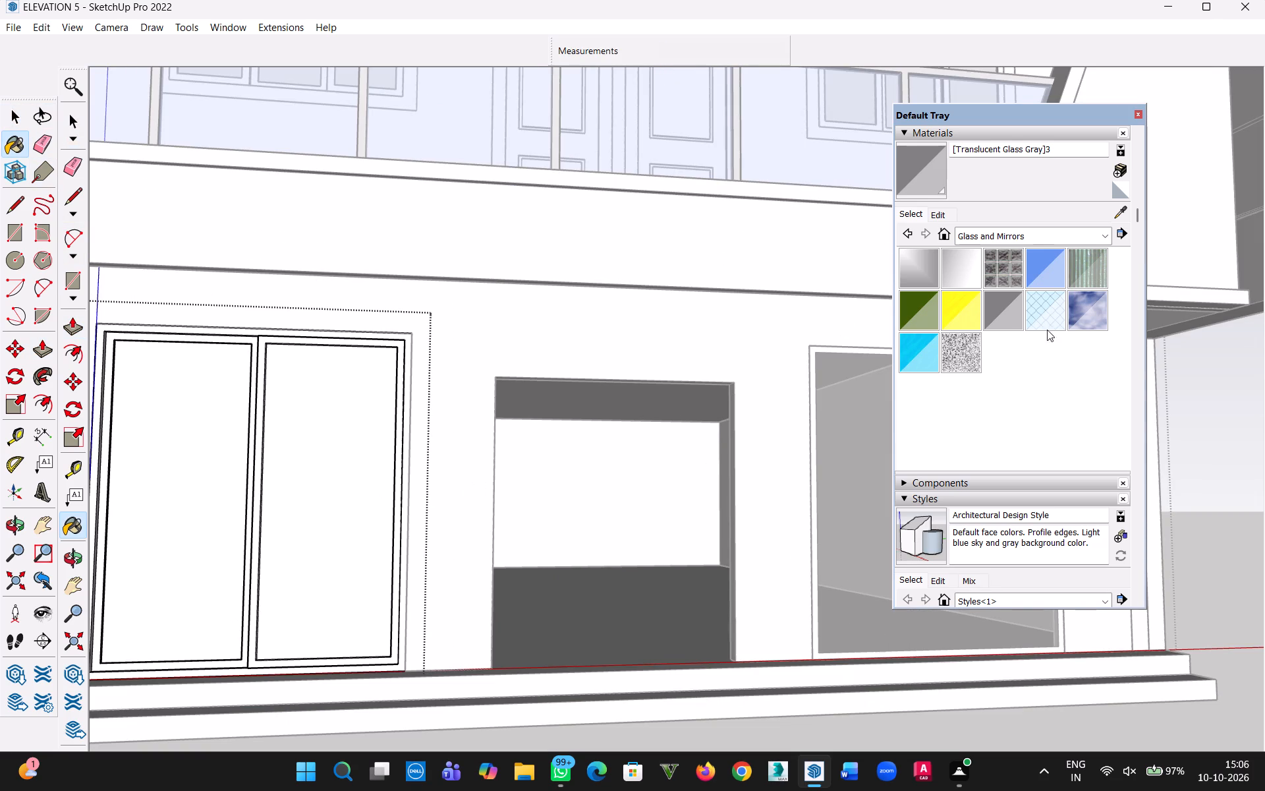
{"action": "left_click", "coordinate": [1044, 264]}
{"action": "left_click", "coordinate": [341, 473]}
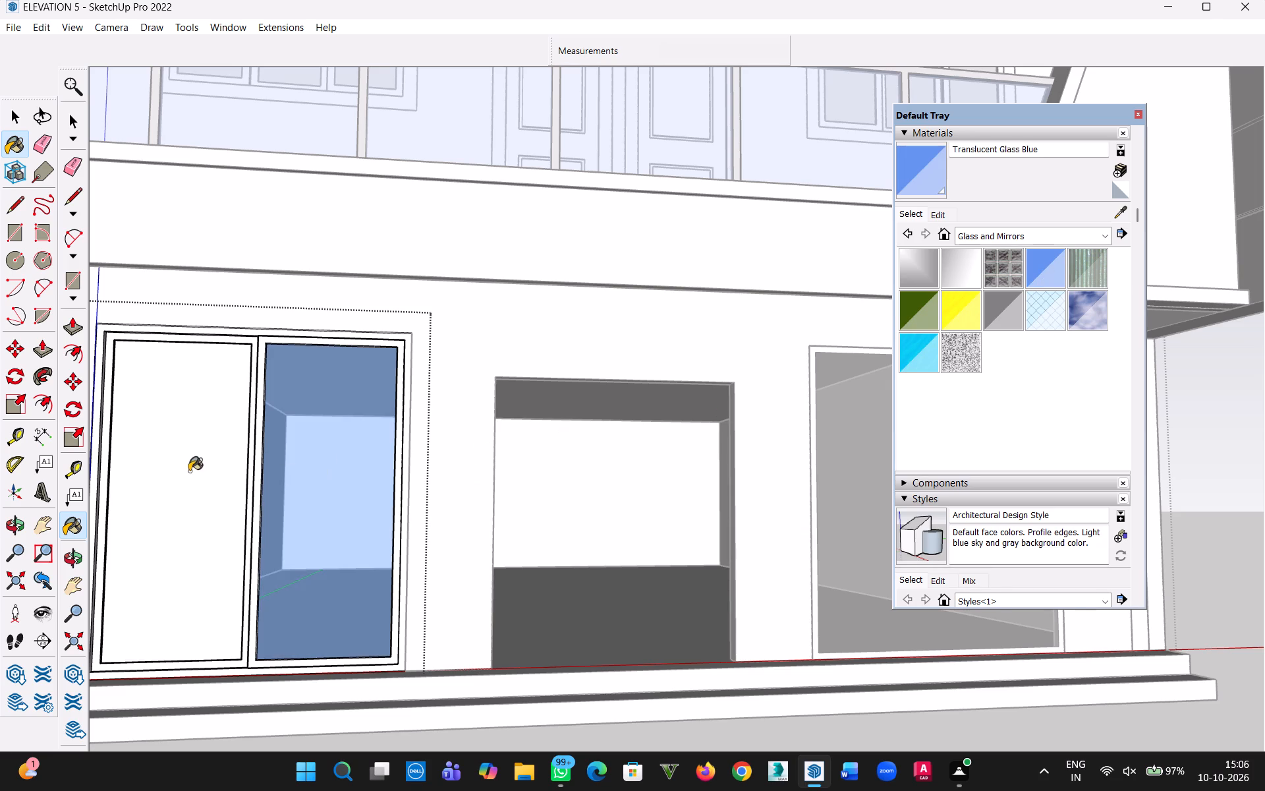
{"action": "left_click", "coordinate": [189, 471]}
{"action": "left_click", "coordinate": [12, 123]}
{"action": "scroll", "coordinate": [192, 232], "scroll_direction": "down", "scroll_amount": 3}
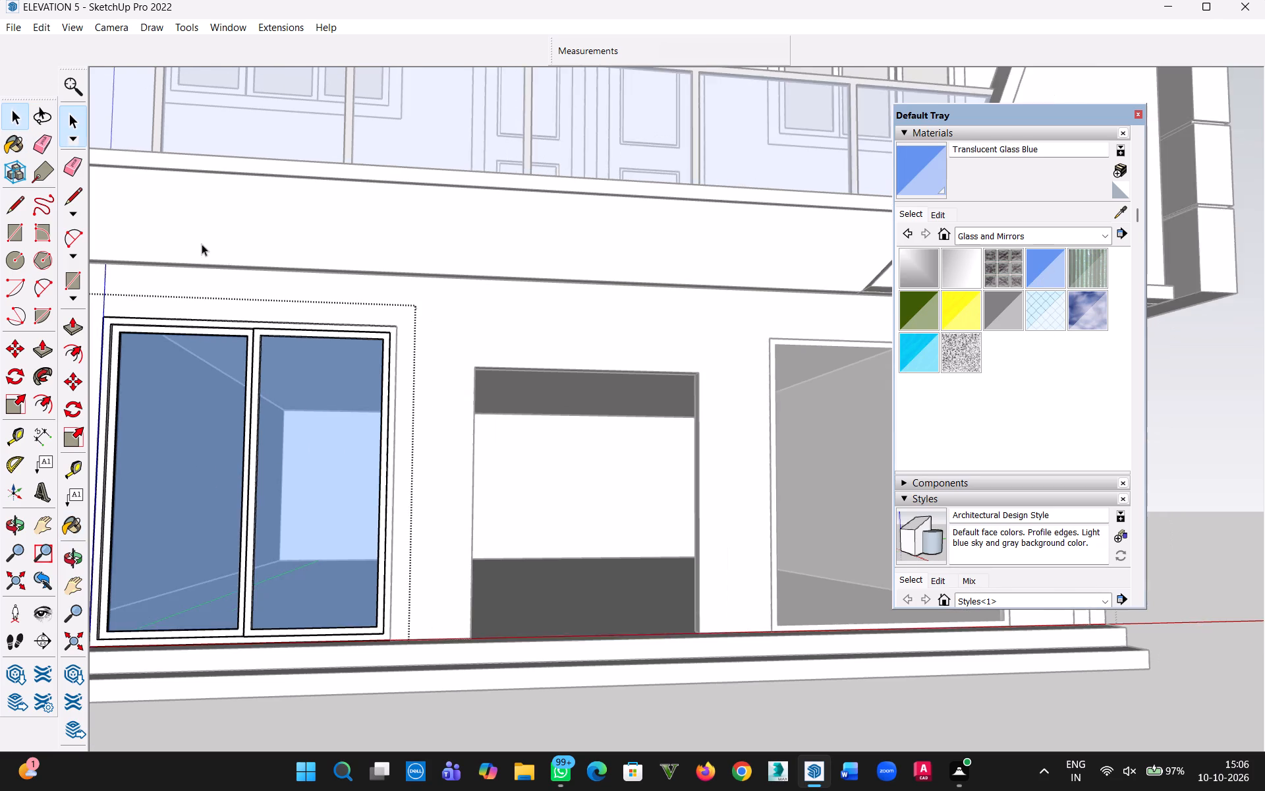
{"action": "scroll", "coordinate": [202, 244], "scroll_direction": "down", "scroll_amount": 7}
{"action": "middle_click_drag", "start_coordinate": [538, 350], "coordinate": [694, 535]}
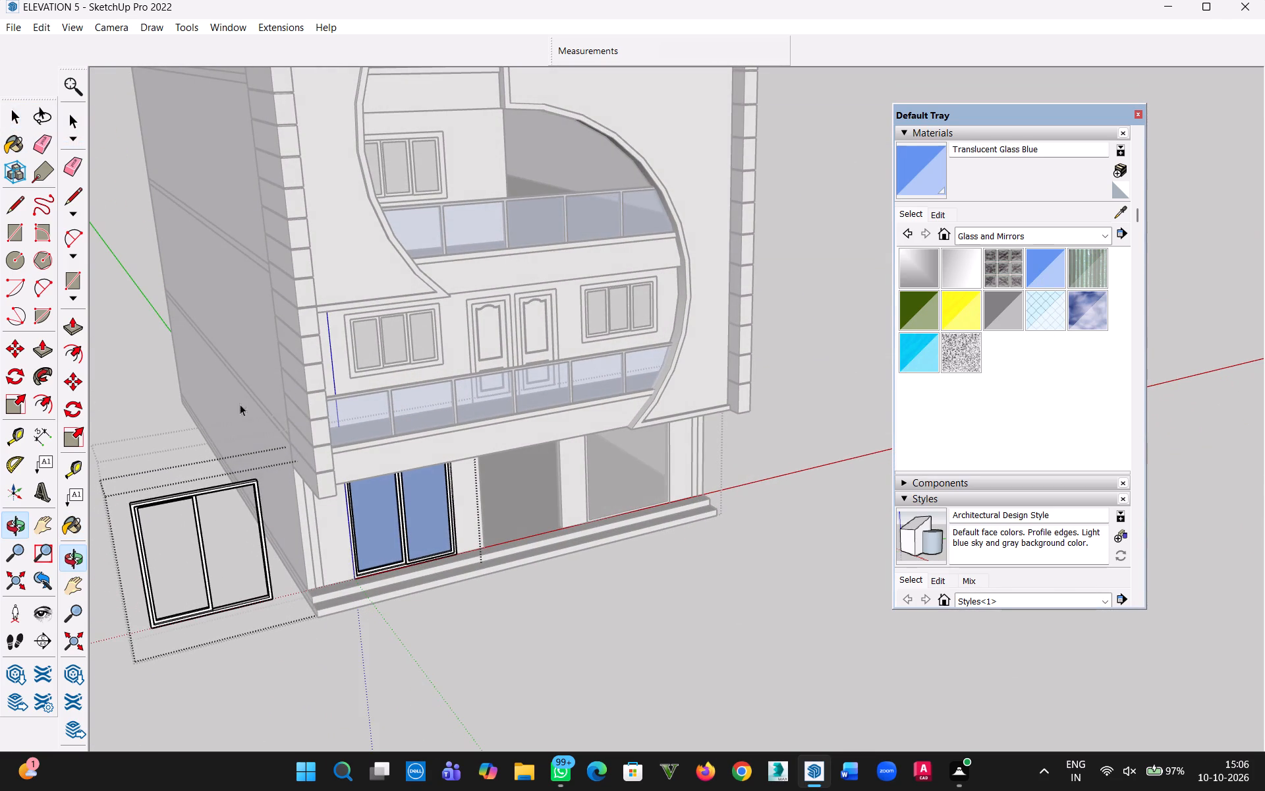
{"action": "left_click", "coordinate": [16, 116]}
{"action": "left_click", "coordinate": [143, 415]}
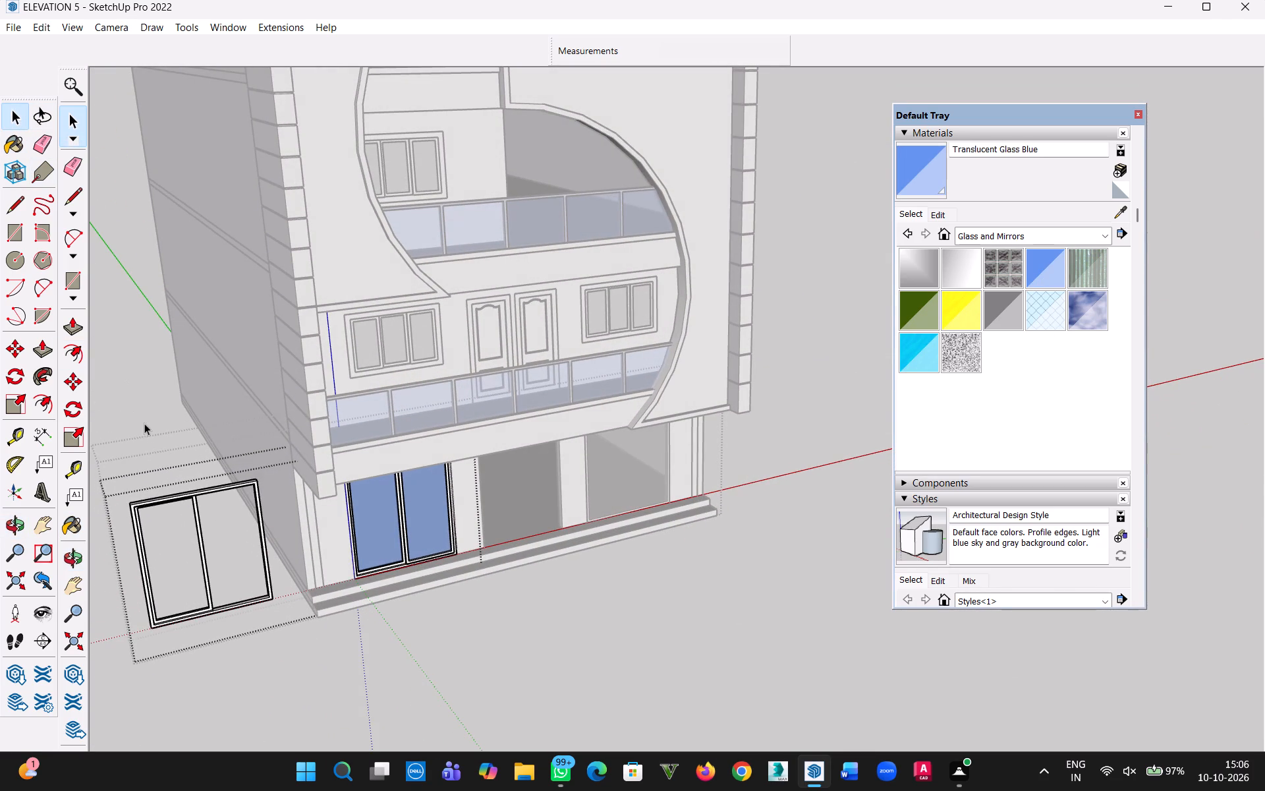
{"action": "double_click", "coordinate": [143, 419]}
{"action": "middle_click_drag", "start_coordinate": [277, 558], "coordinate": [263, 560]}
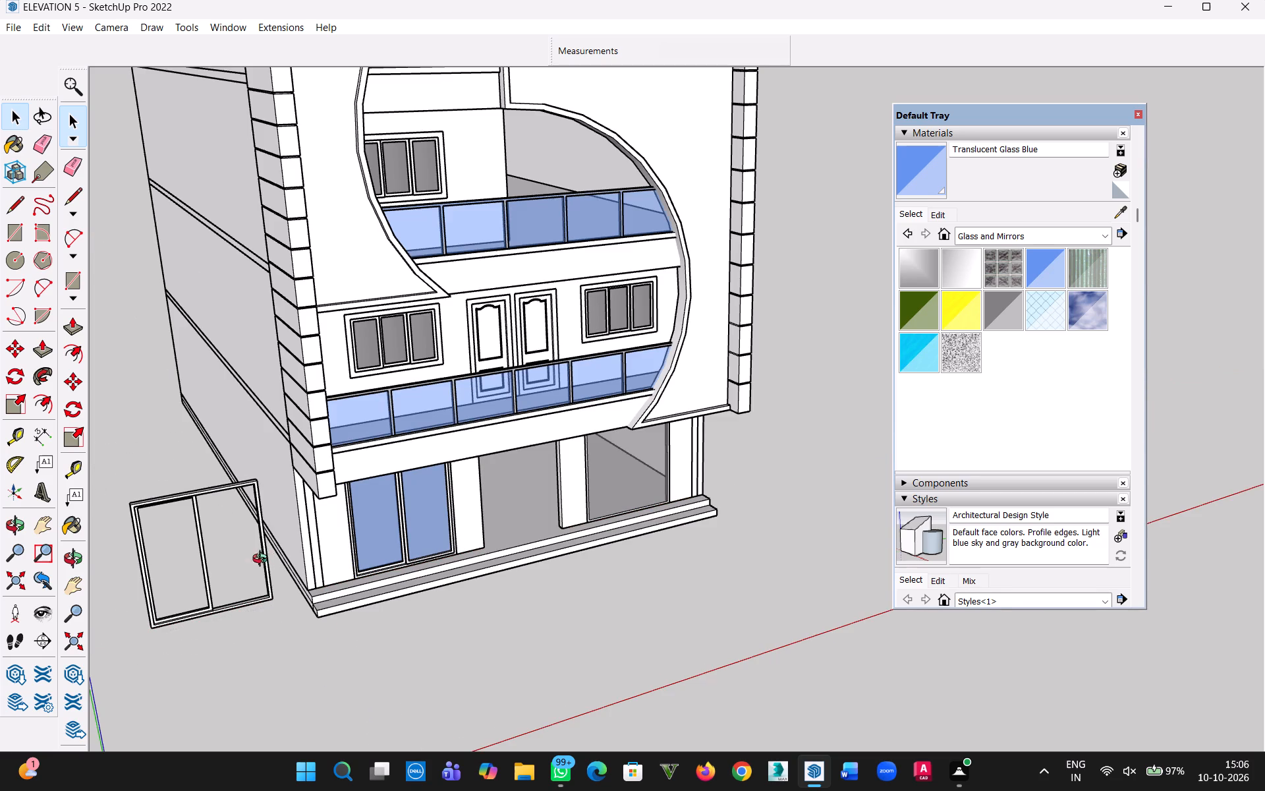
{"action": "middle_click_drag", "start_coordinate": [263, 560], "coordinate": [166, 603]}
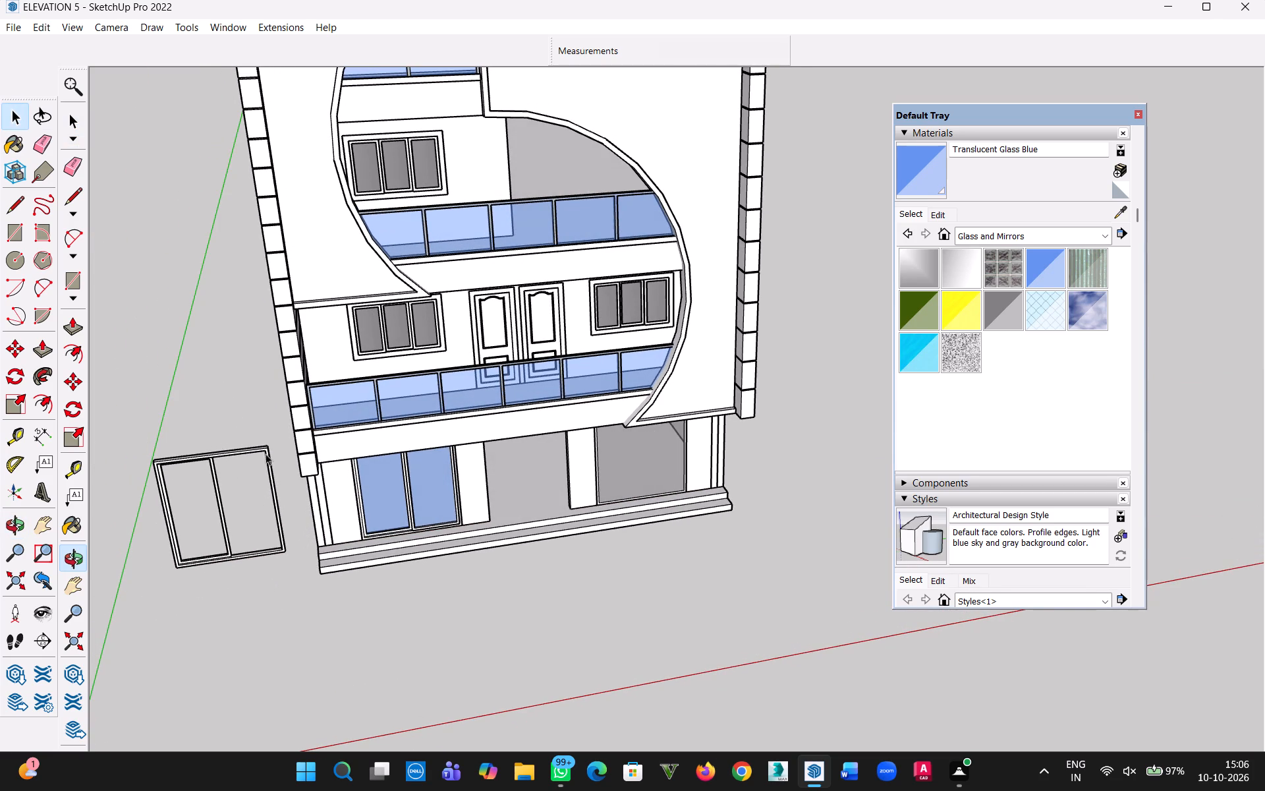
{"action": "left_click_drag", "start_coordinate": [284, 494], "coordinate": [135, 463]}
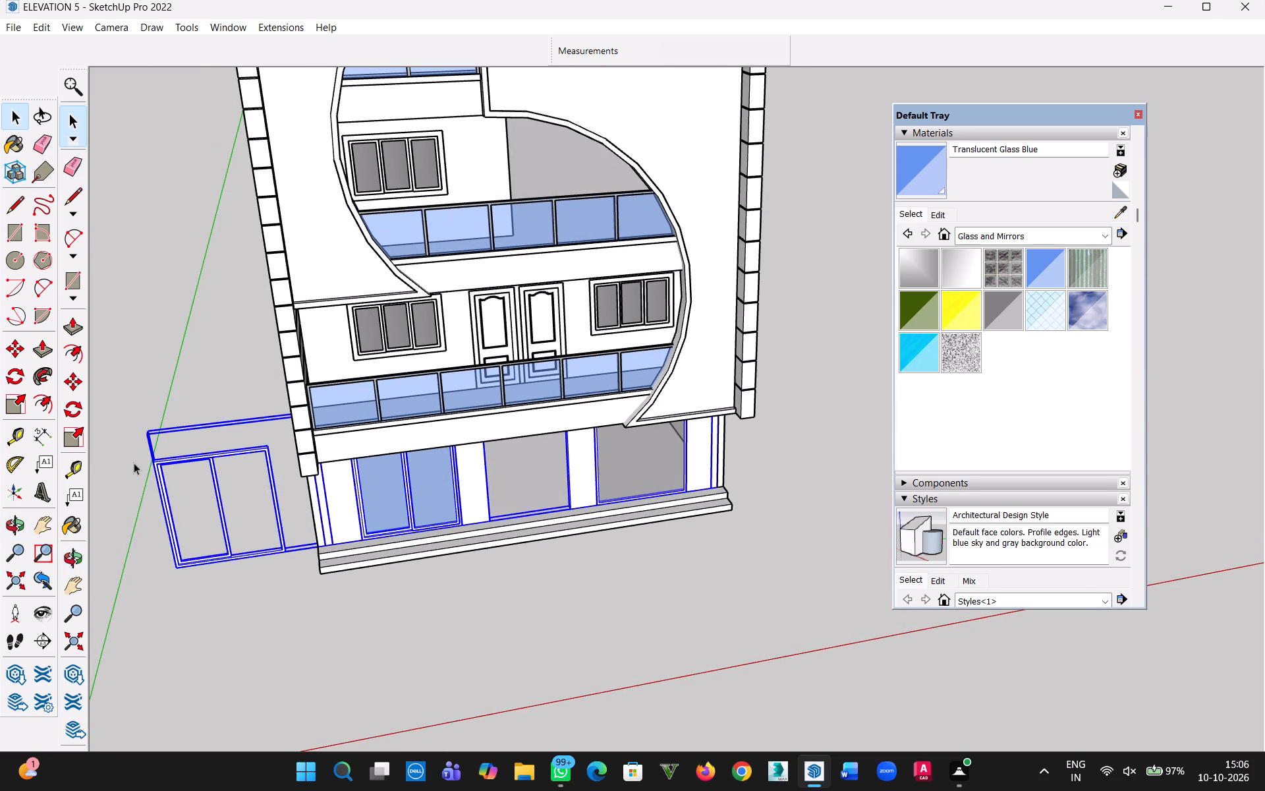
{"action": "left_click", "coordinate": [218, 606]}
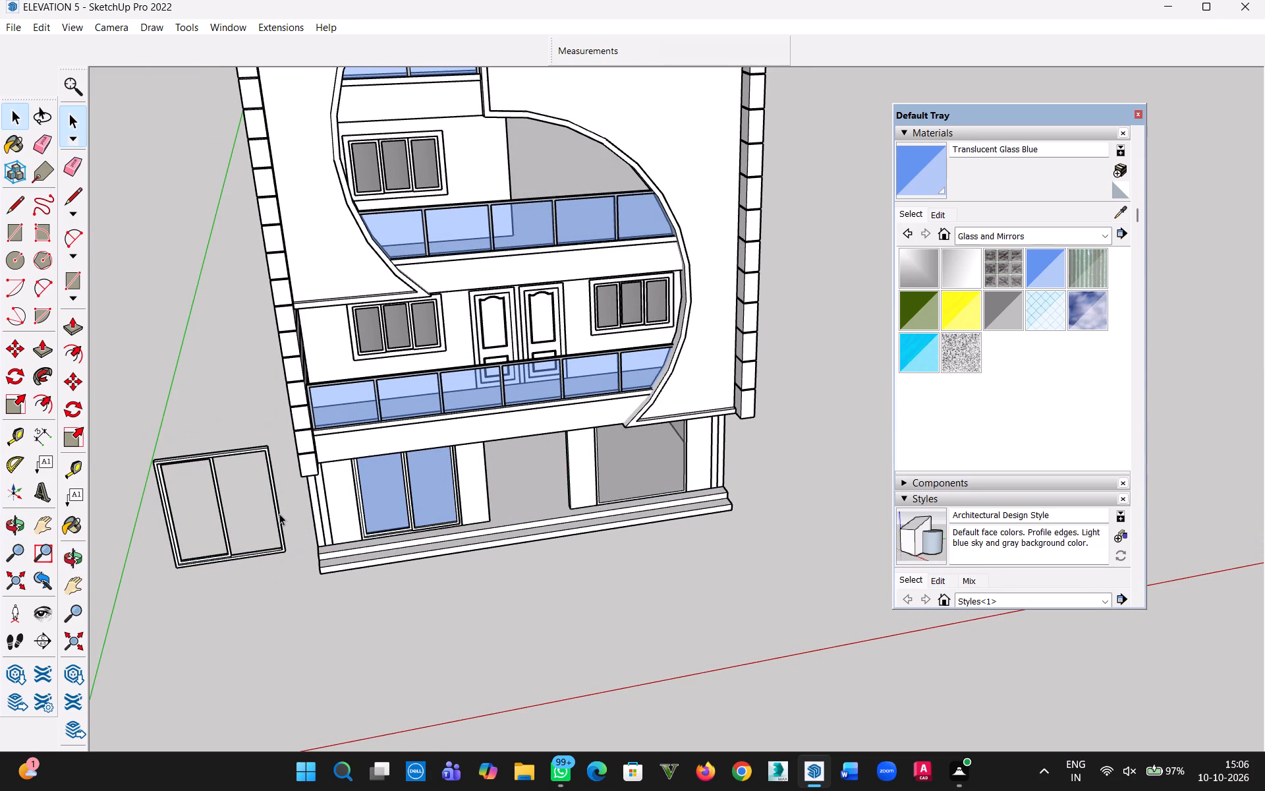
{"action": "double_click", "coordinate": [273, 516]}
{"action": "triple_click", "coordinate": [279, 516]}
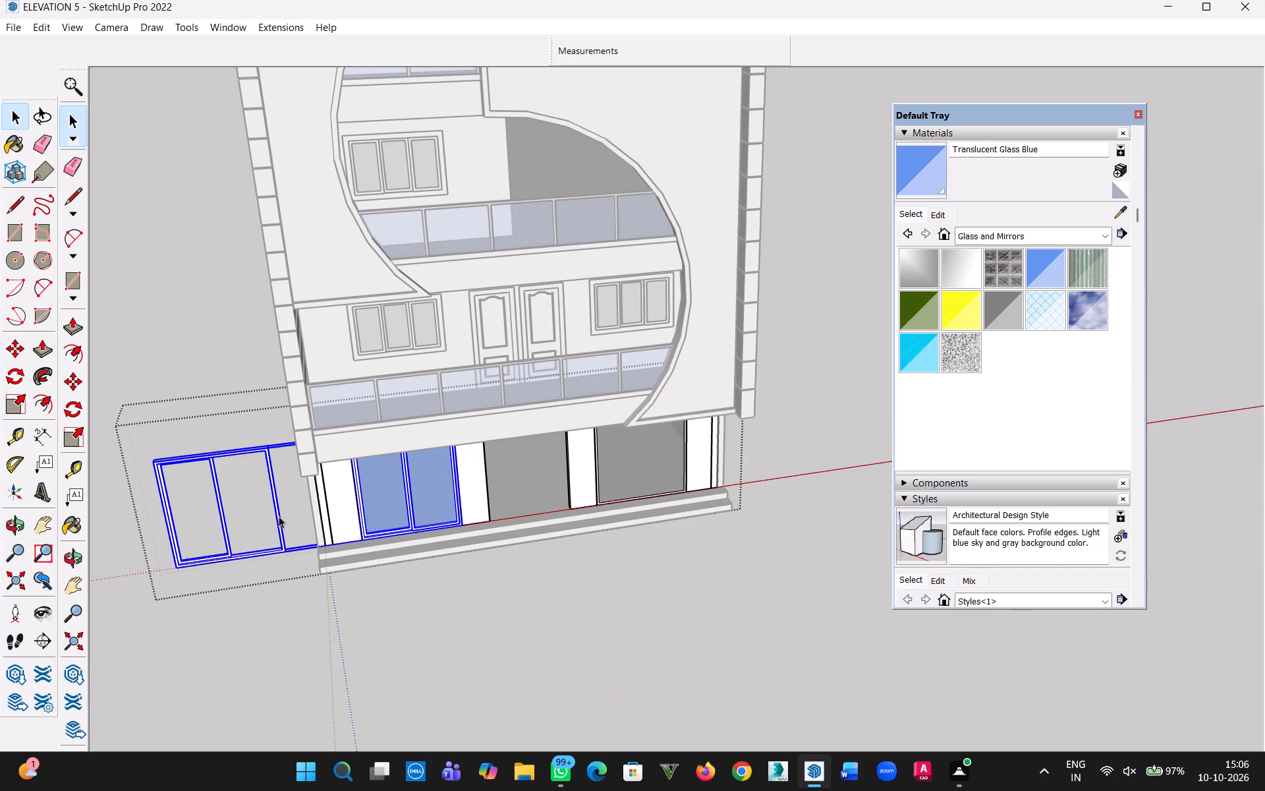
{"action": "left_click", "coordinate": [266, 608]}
Inside the lowest storey's group, select the spare window frame standing beside the building along with its connected geometry.
{"action": "middle_click_drag", "start_coordinate": [267, 607], "coordinate": [302, 486]}
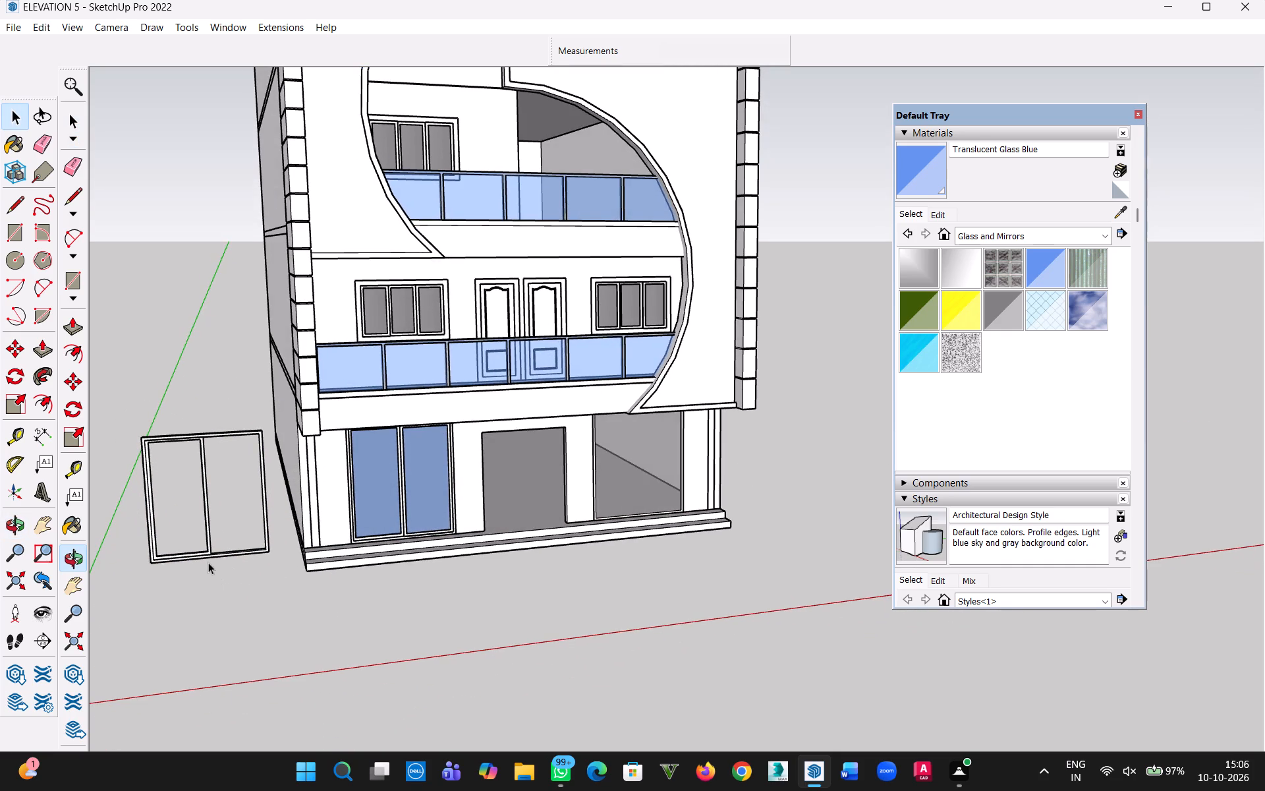
{"action": "double_click", "coordinate": [208, 556]}
{"action": "left_click", "coordinate": [208, 554]}
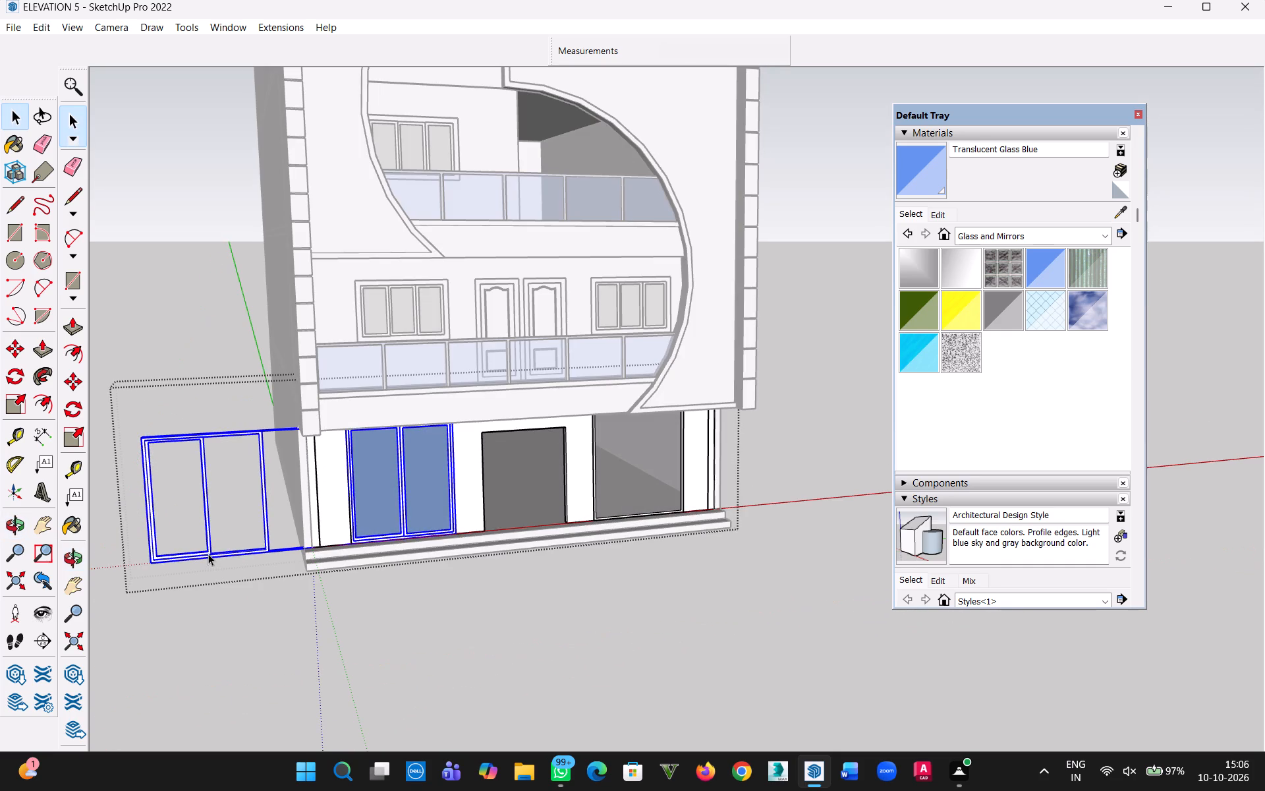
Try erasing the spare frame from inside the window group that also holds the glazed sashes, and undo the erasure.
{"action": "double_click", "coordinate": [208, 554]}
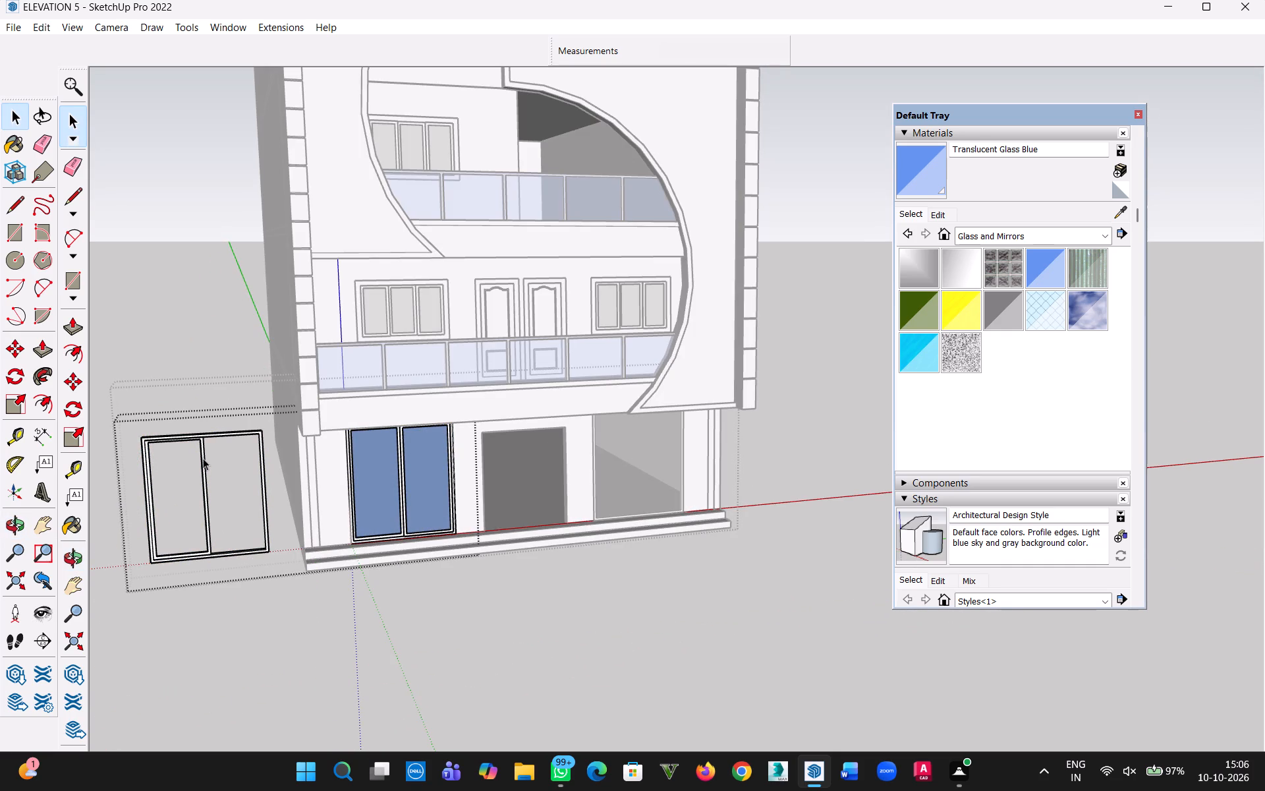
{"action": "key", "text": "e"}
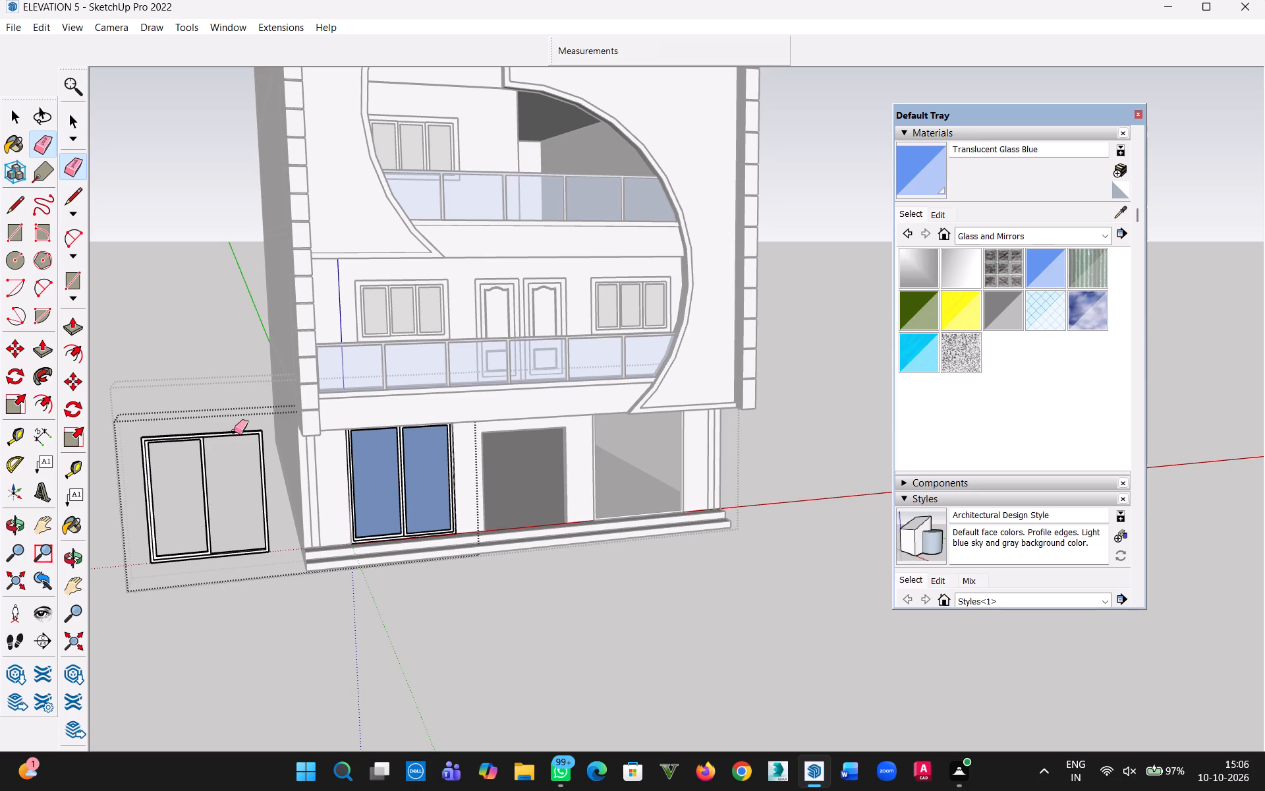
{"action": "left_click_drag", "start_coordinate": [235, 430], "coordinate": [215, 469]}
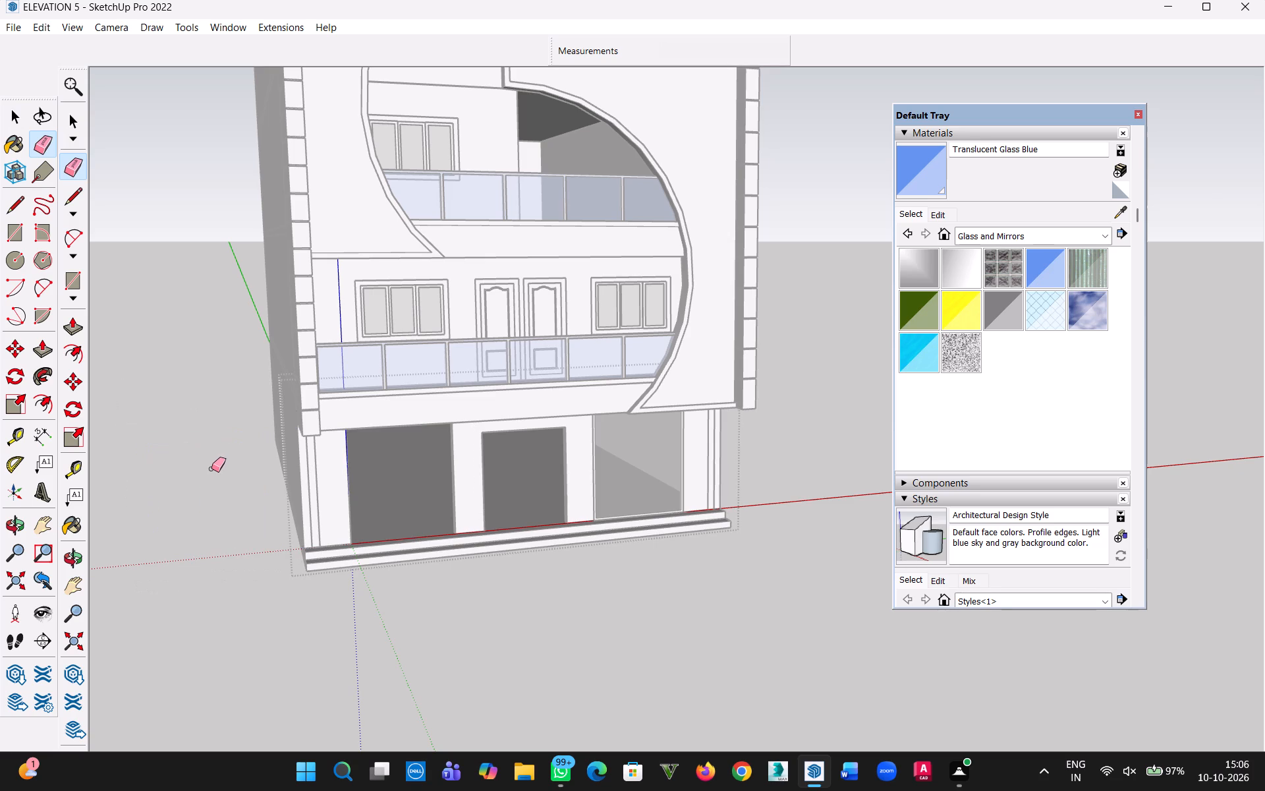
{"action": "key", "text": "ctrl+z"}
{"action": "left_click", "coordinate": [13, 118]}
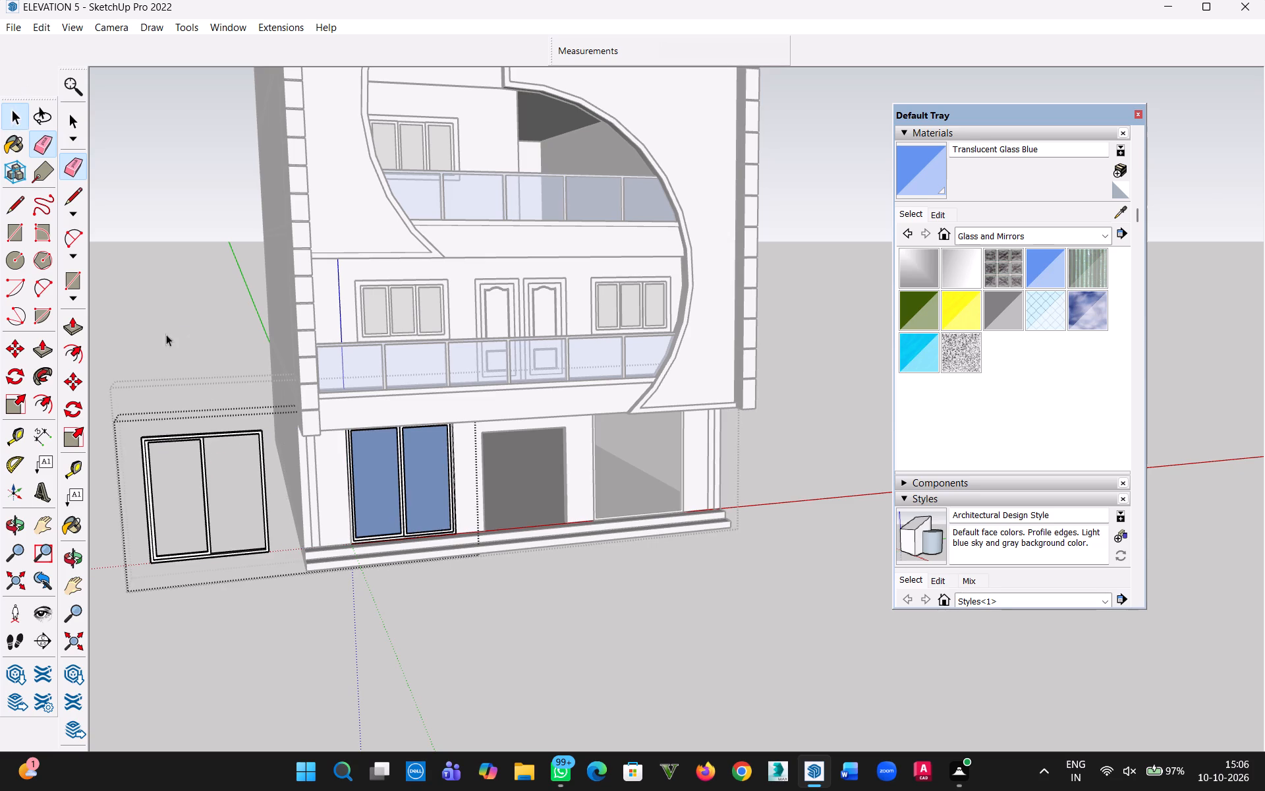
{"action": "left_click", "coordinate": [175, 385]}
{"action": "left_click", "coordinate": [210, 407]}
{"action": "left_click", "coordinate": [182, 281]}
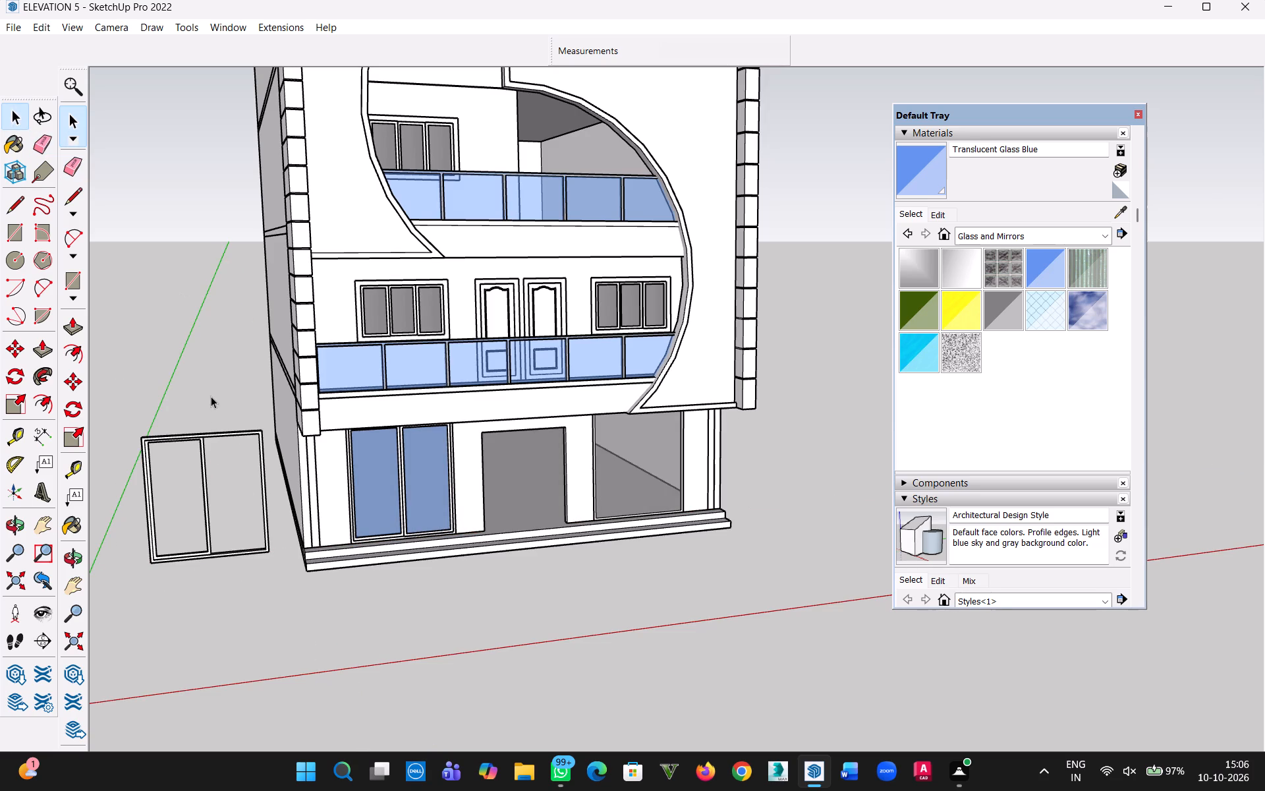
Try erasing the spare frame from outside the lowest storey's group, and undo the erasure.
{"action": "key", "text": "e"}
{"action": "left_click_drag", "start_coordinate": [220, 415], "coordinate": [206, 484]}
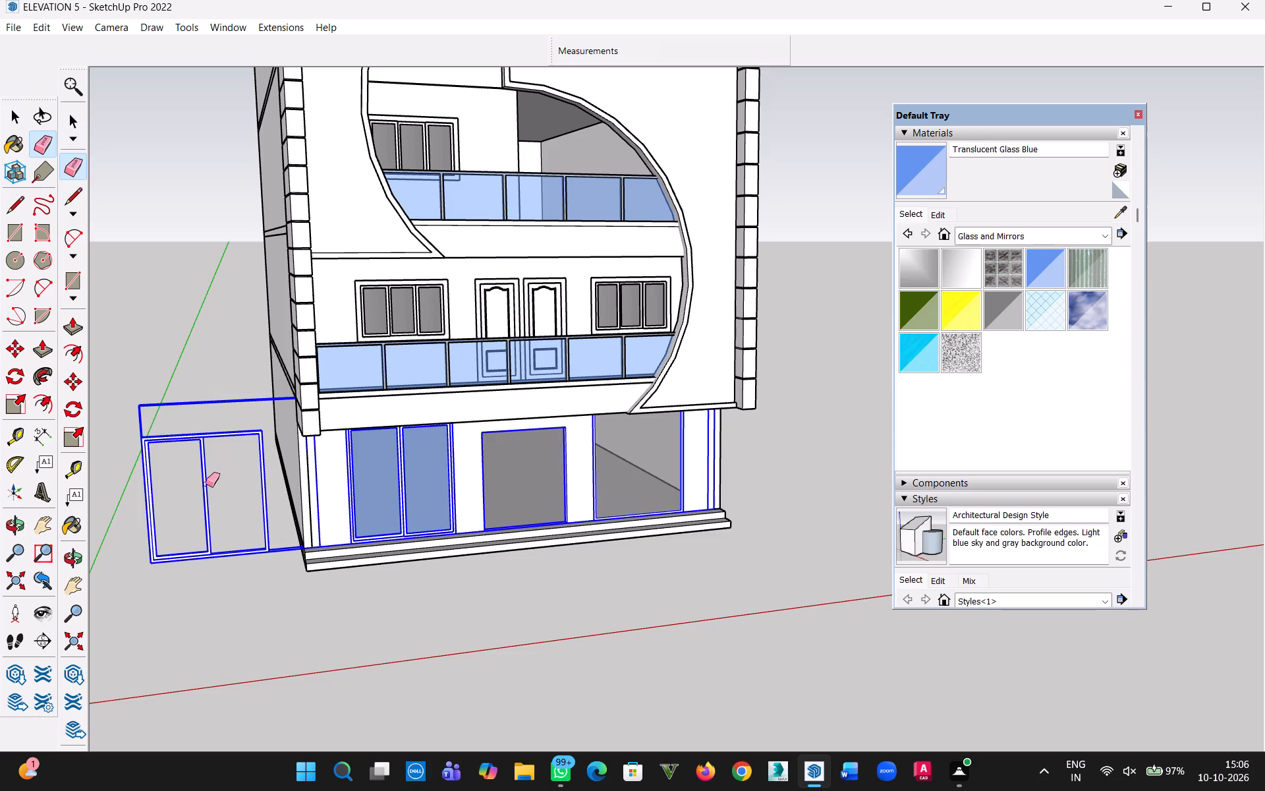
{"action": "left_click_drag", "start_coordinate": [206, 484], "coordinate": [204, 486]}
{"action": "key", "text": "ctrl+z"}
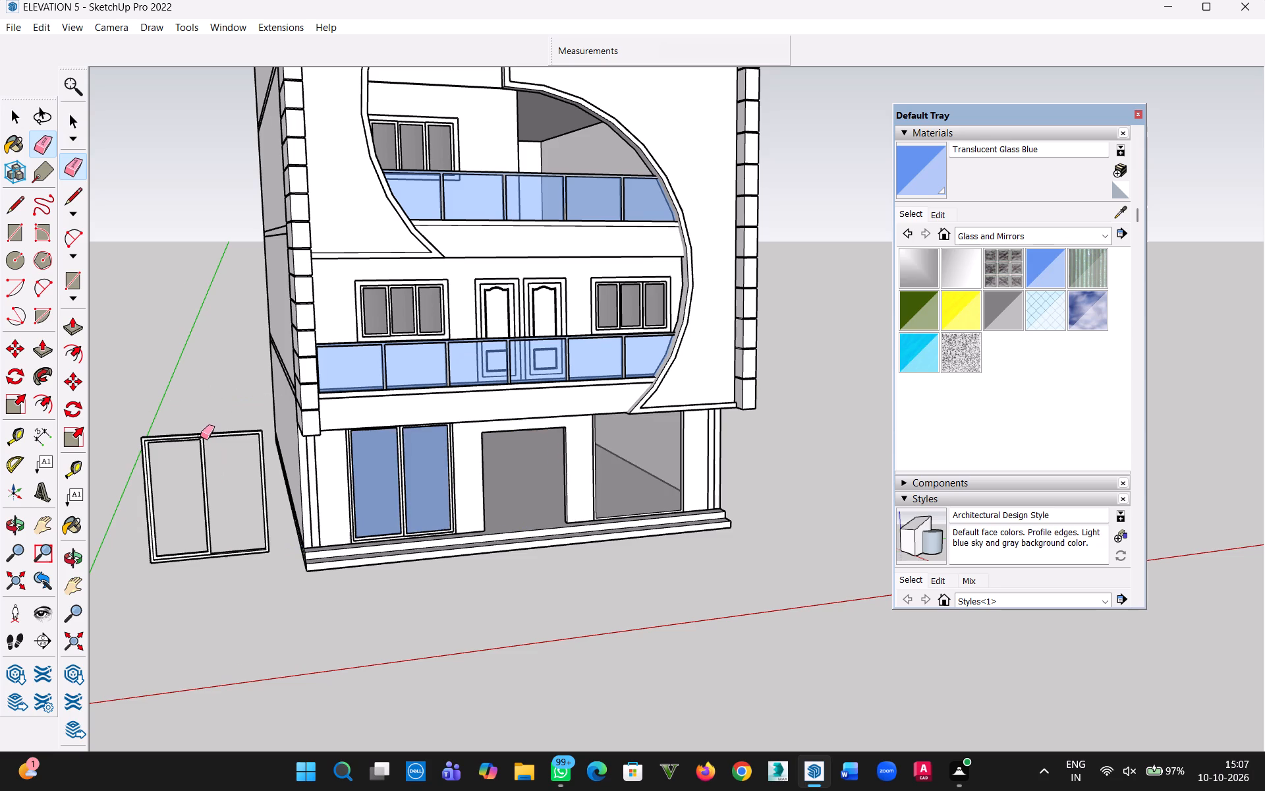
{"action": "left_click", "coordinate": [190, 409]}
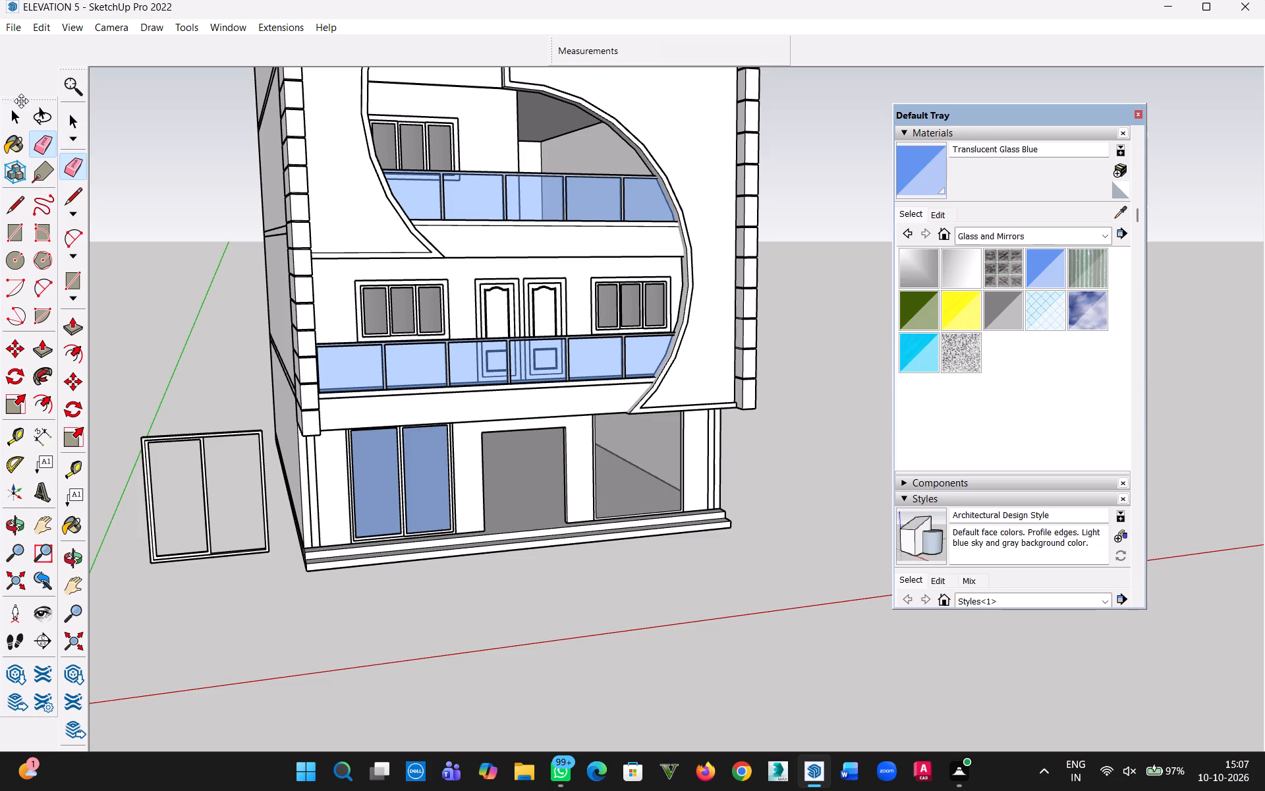
Open the spare frame's own nested group and erase the edges of its vertical members.
{"action": "left_click", "coordinate": [16, 115]}
{"action": "left_click", "coordinate": [206, 359]}
{"action": "left_click", "coordinate": [213, 365]}
{"action": "left_click", "coordinate": [214, 369]}
{"action": "triple_click", "coordinate": [221, 434]}
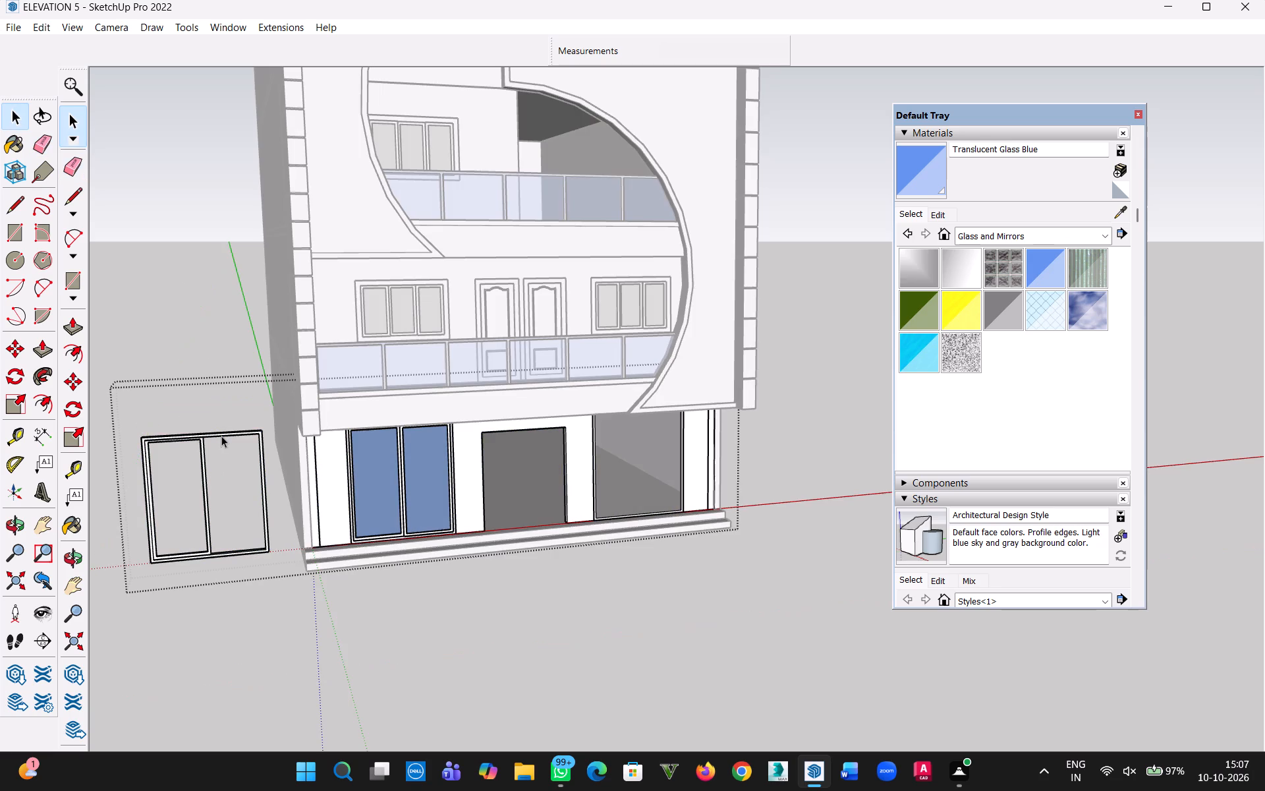
{"action": "triple_click", "coordinate": [221, 438]}
{"action": "left_click", "coordinate": [221, 438]}
{"action": "left_click", "coordinate": [221, 438]}
{"action": "double_click", "coordinate": [221, 438]}
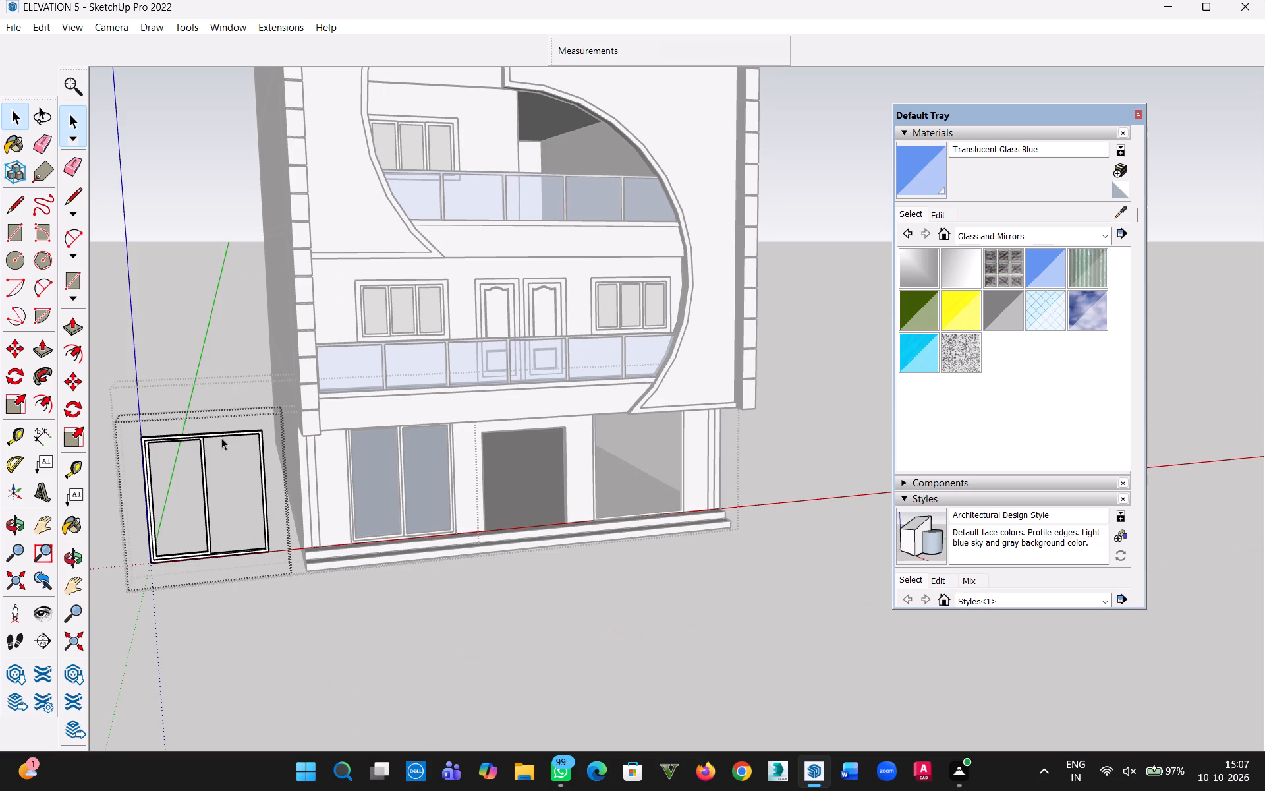
{"action": "left_click", "coordinate": [221, 438]}
{"action": "key", "text": "e"}
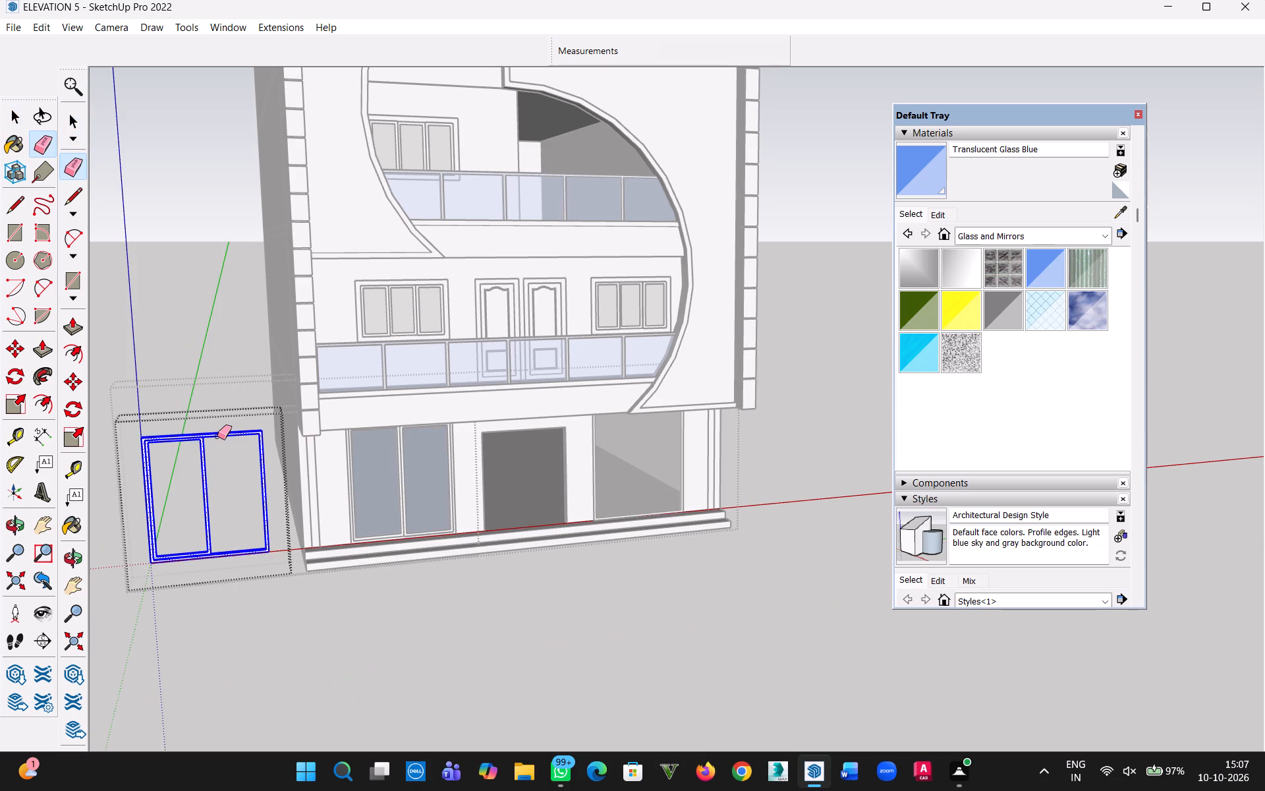
{"action": "left_click_drag", "start_coordinate": [219, 430], "coordinate": [213, 467]}
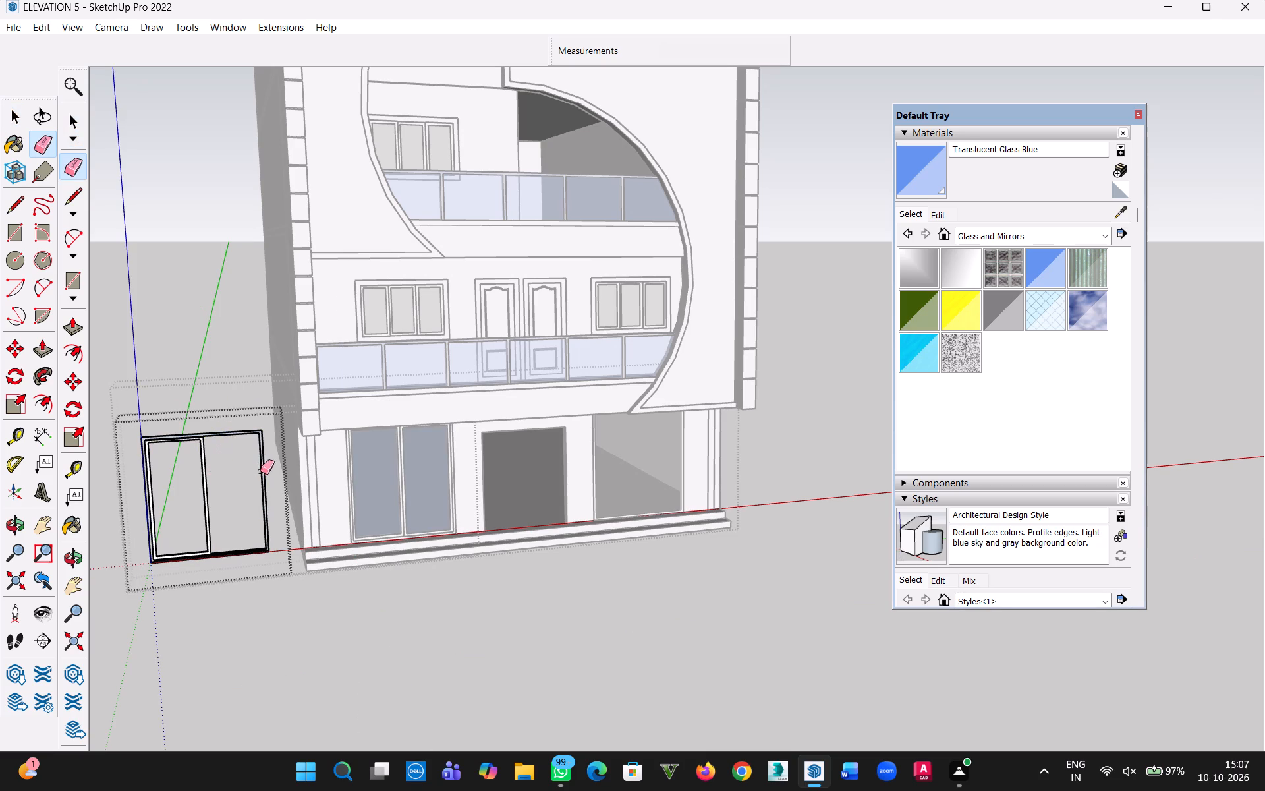
{"action": "left_click_drag", "start_coordinate": [266, 473], "coordinate": [188, 473]}
{"action": "left_click_drag", "start_coordinate": [206, 481], "coordinate": [149, 481]}
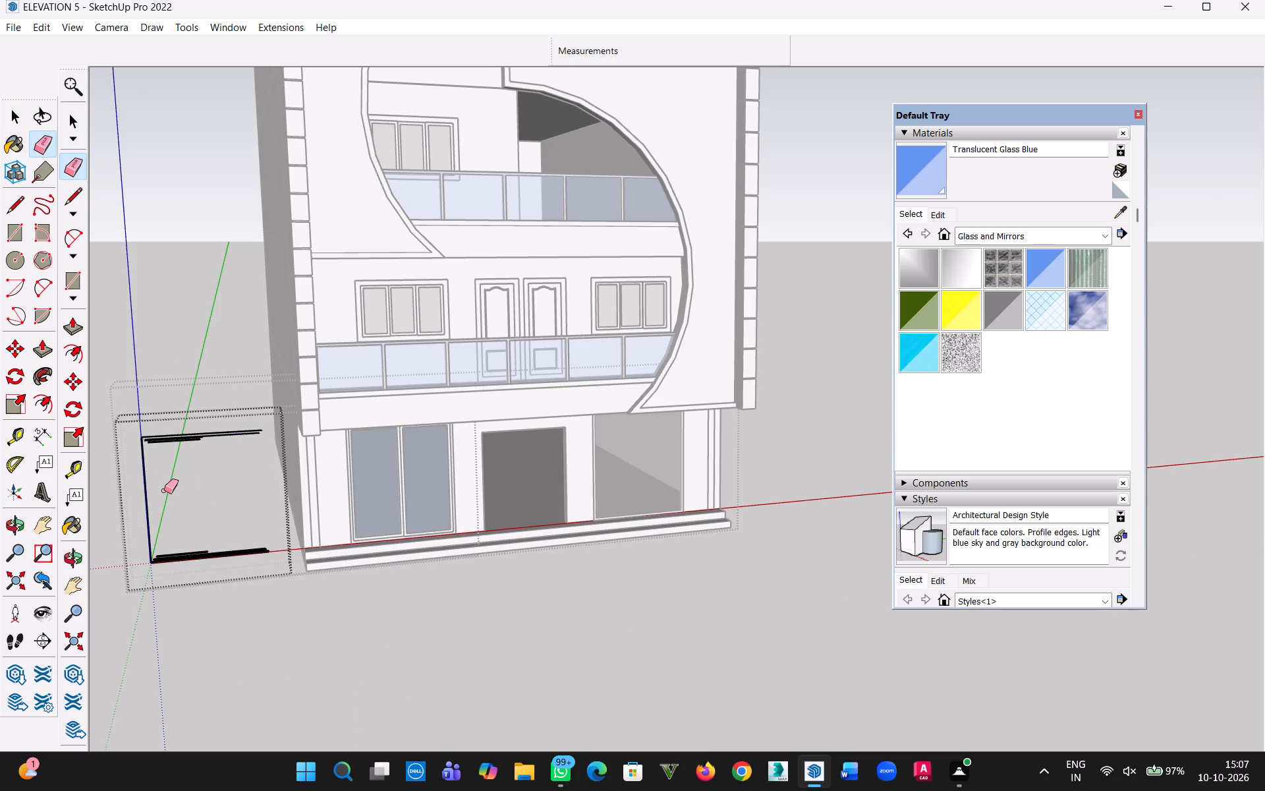
{"action": "left_click_drag", "start_coordinate": [163, 490], "coordinate": [123, 490]}
Erase the spare frame's long top and bottom rail edges.
{"action": "left_click_drag", "start_coordinate": [218, 426], "coordinate": [174, 460]}
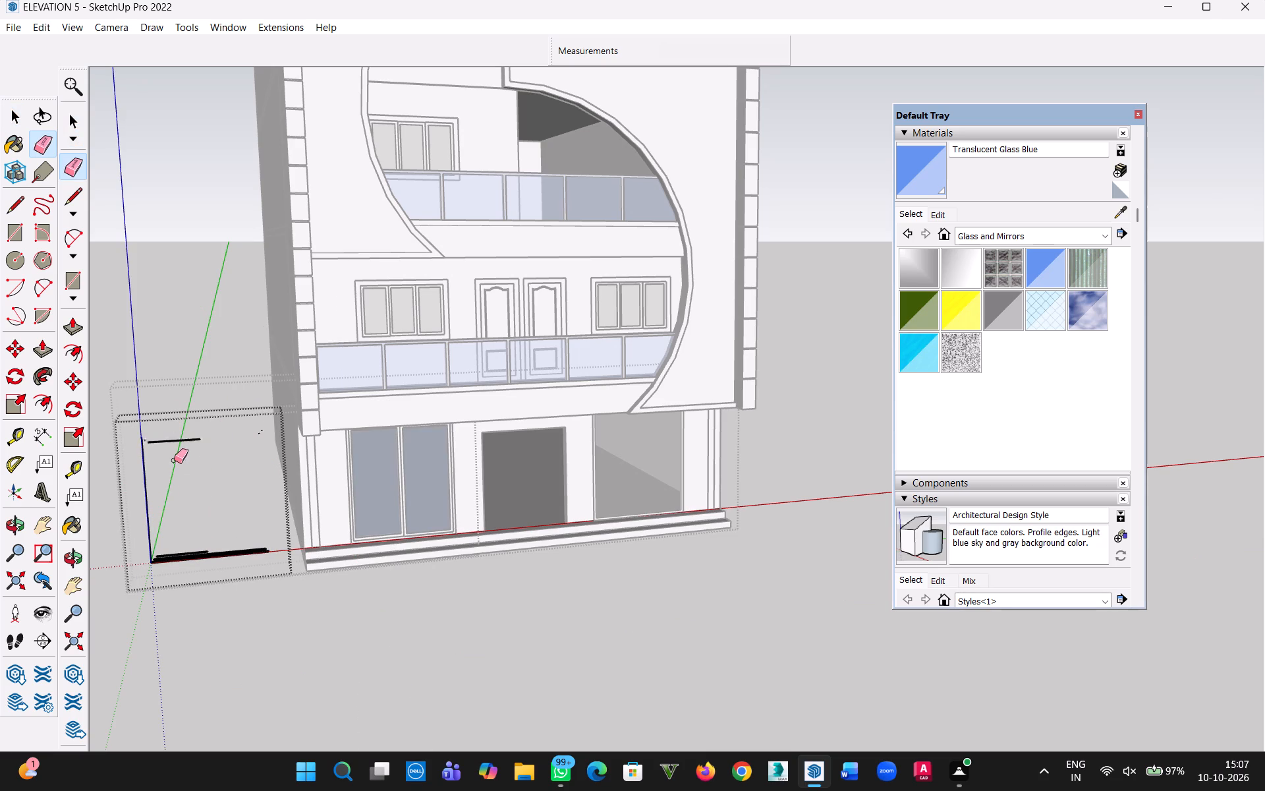
{"action": "scroll", "coordinate": [183, 435], "scroll_direction": "up", "scroll_amount": 7}
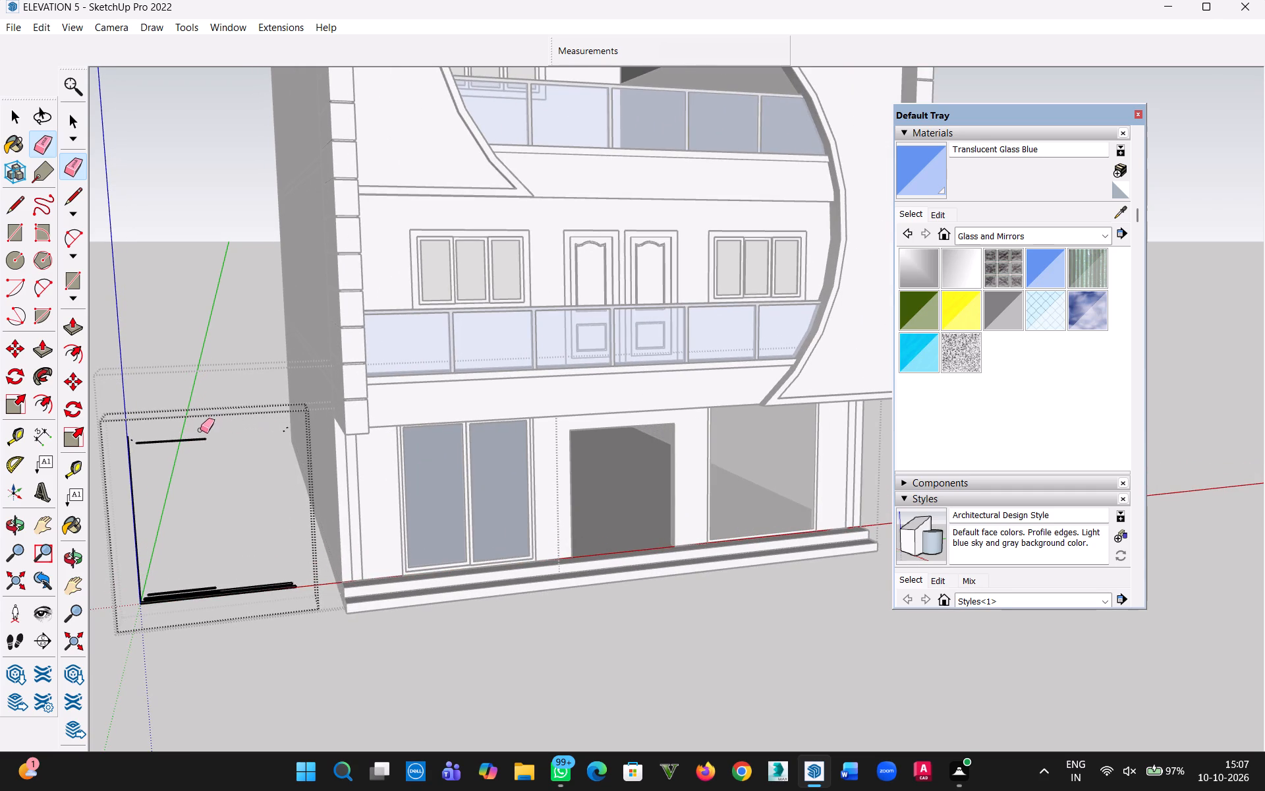
{"action": "left_click_drag", "start_coordinate": [200, 430], "coordinate": [186, 504]}
{"action": "left_click_drag", "start_coordinate": [213, 569], "coordinate": [191, 637]}
{"action": "left_click_drag", "start_coordinate": [232, 580], "coordinate": [241, 616]}
Erase the short leftover edges at the spare frame's bottom and top corners, working on the side nearest the building first.
{"action": "scroll", "coordinate": [279, 595], "scroll_direction": "up", "scroll_amount": 20}
{"action": "left_click_drag", "start_coordinate": [296, 585], "coordinate": [294, 585]}
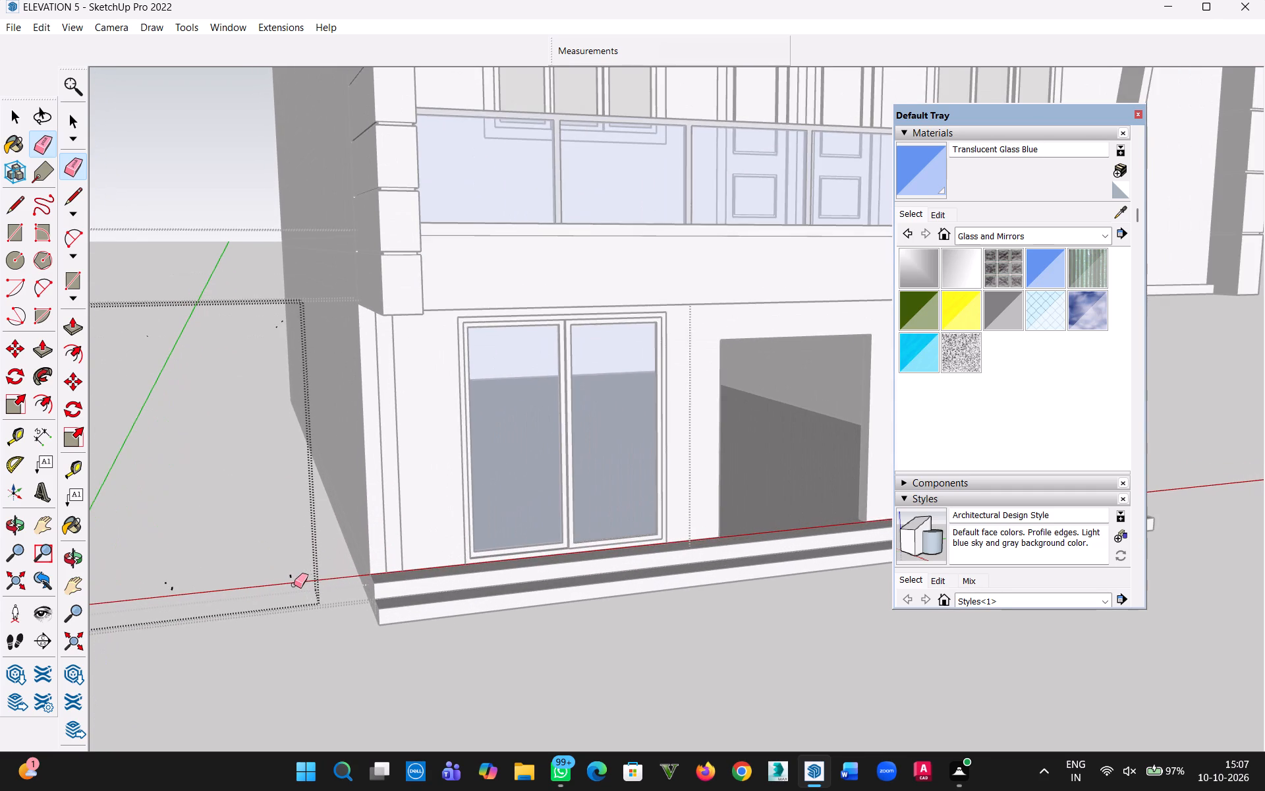
{"action": "left_click_drag", "start_coordinate": [294, 585], "coordinate": [290, 568]}
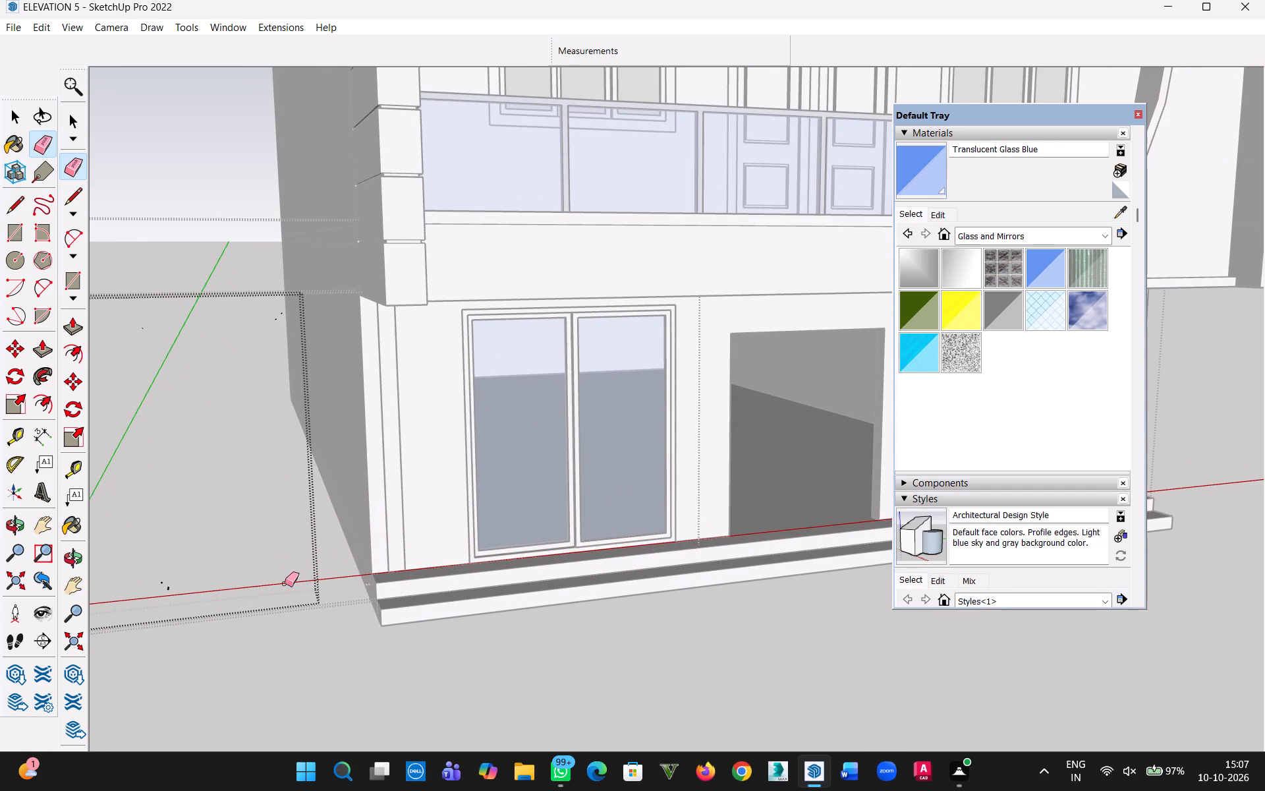
{"action": "left_click_drag", "start_coordinate": [167, 589], "coordinate": [164, 579]}
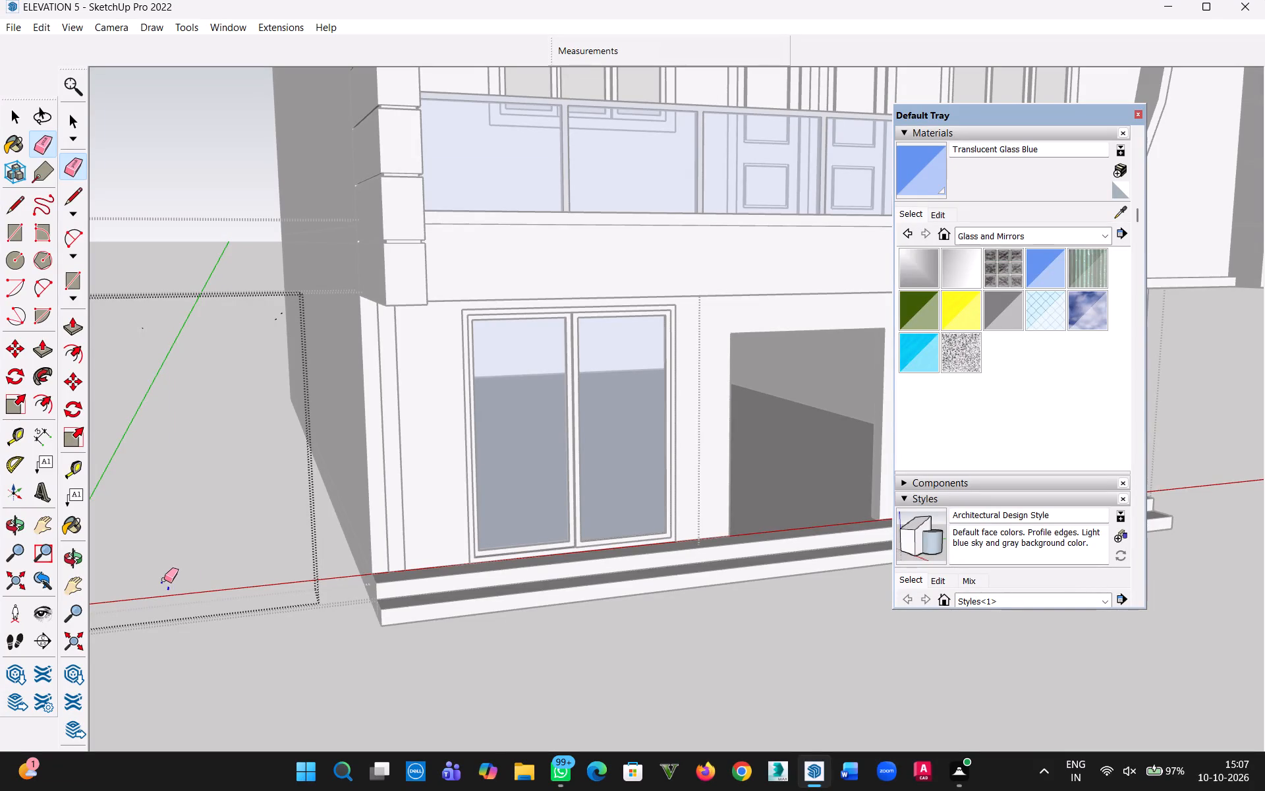
{"action": "left_click_drag", "start_coordinate": [164, 579], "coordinate": [161, 580]}
{"action": "left_click_drag", "start_coordinate": [275, 311], "coordinate": [277, 320]}
{"action": "left_click_drag", "start_coordinate": [277, 320], "coordinate": [279, 319]}
{"action": "left_click_drag", "start_coordinate": [143, 332], "coordinate": [147, 321]}
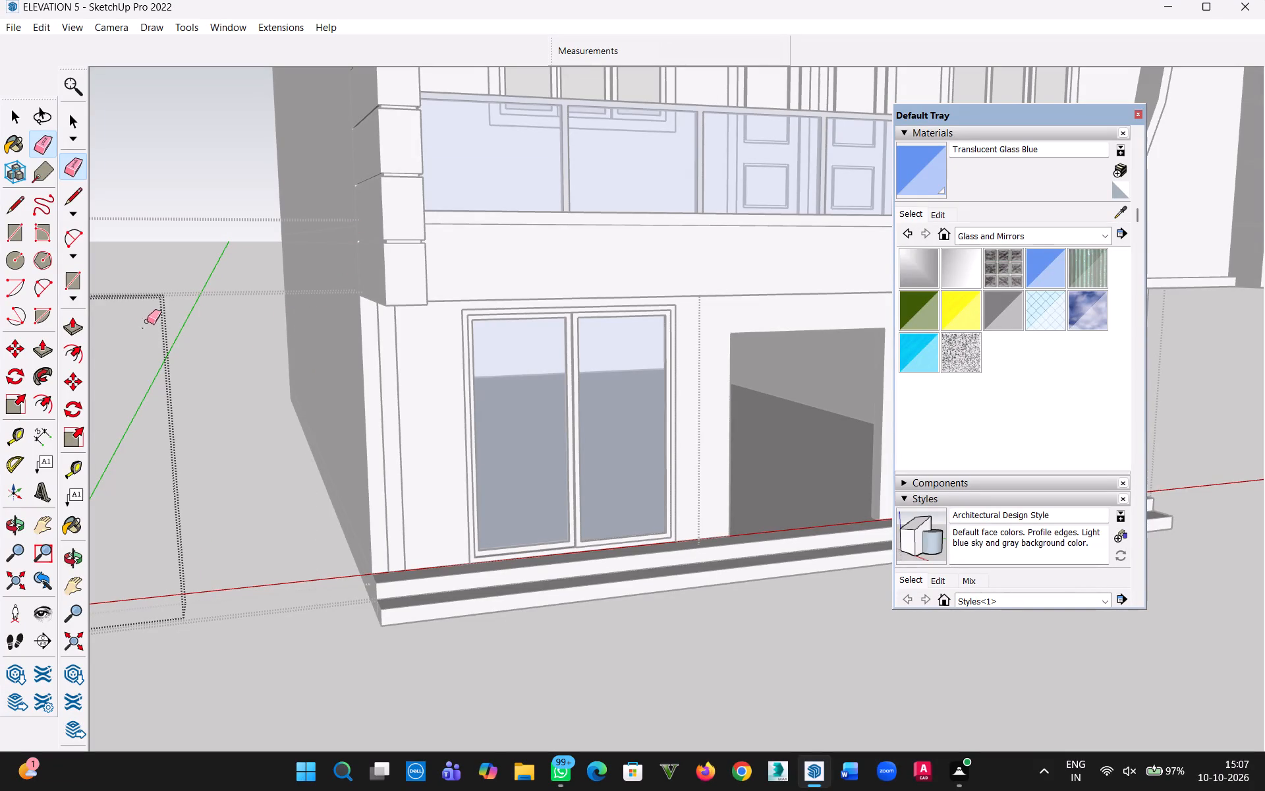
{"action": "left_click_drag", "start_coordinate": [147, 321], "coordinate": [150, 327]}
Erase the spare frame's last vertical edges and remaining corner fragments along its outer side, emptying its group.
{"action": "scroll", "coordinate": [165, 395], "scroll_direction": "down", "scroll_amount": 16}
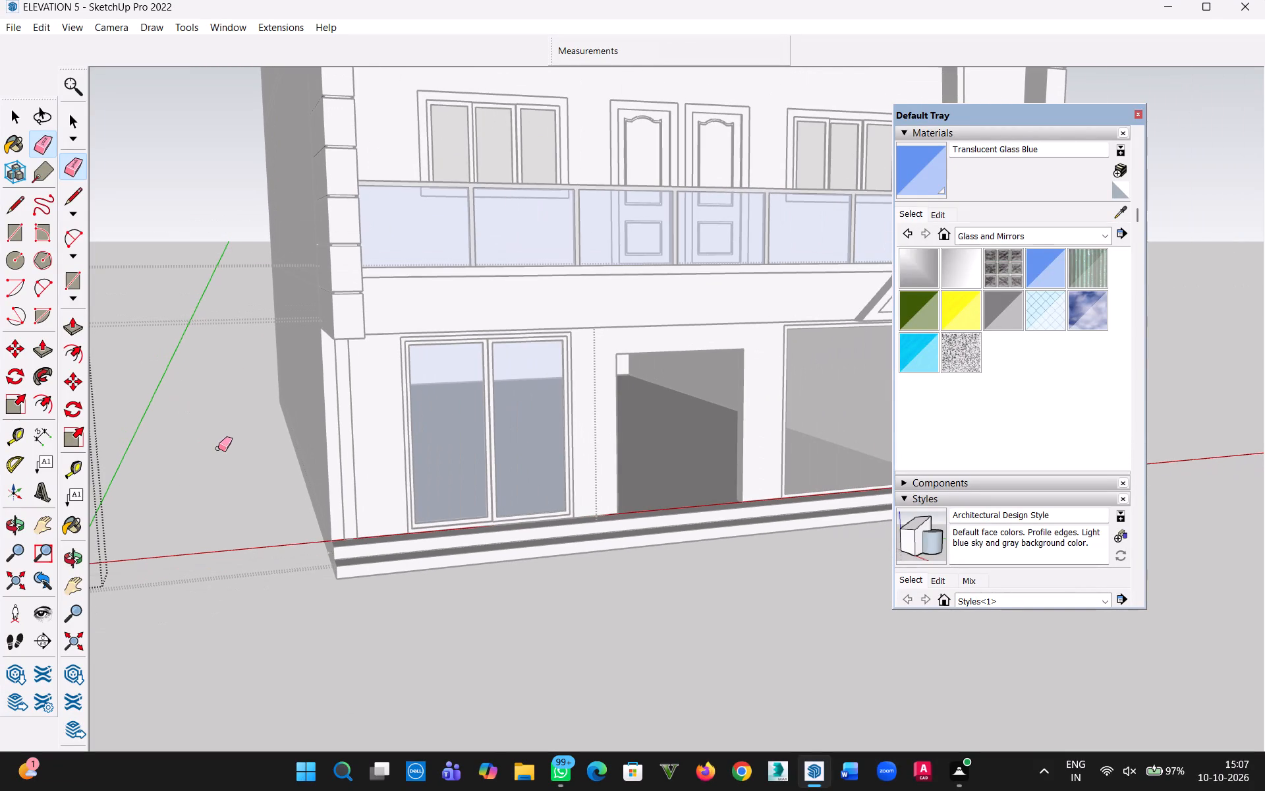
{"action": "key", "text": "h"}
{"action": "left_click_drag", "start_coordinate": [190, 445], "coordinate": [373, 463]}
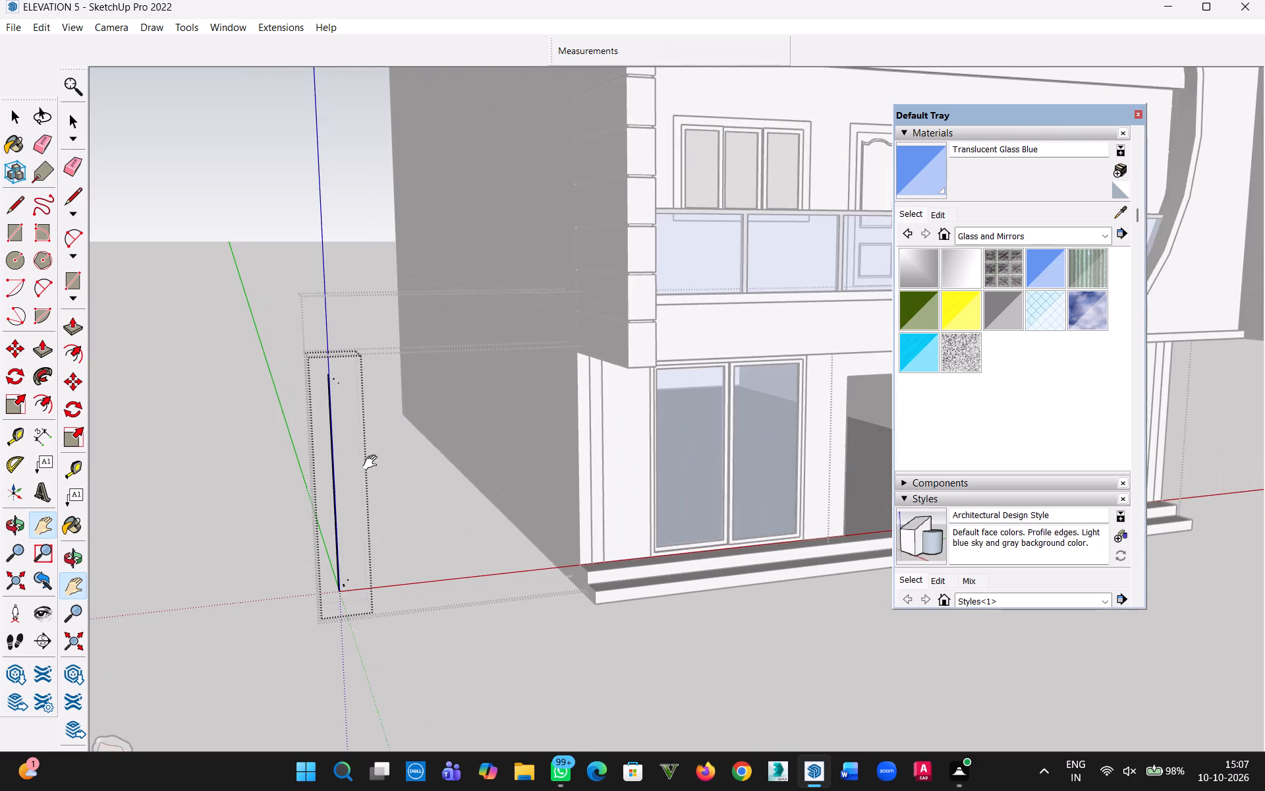
{"action": "left_click_drag", "start_coordinate": [373, 463], "coordinate": [374, 463]}
{"action": "scroll", "coordinate": [360, 482], "scroll_direction": "up", "scroll_amount": 5}
{"action": "middle_click_drag", "start_coordinate": [333, 483], "coordinate": [191, 688]}
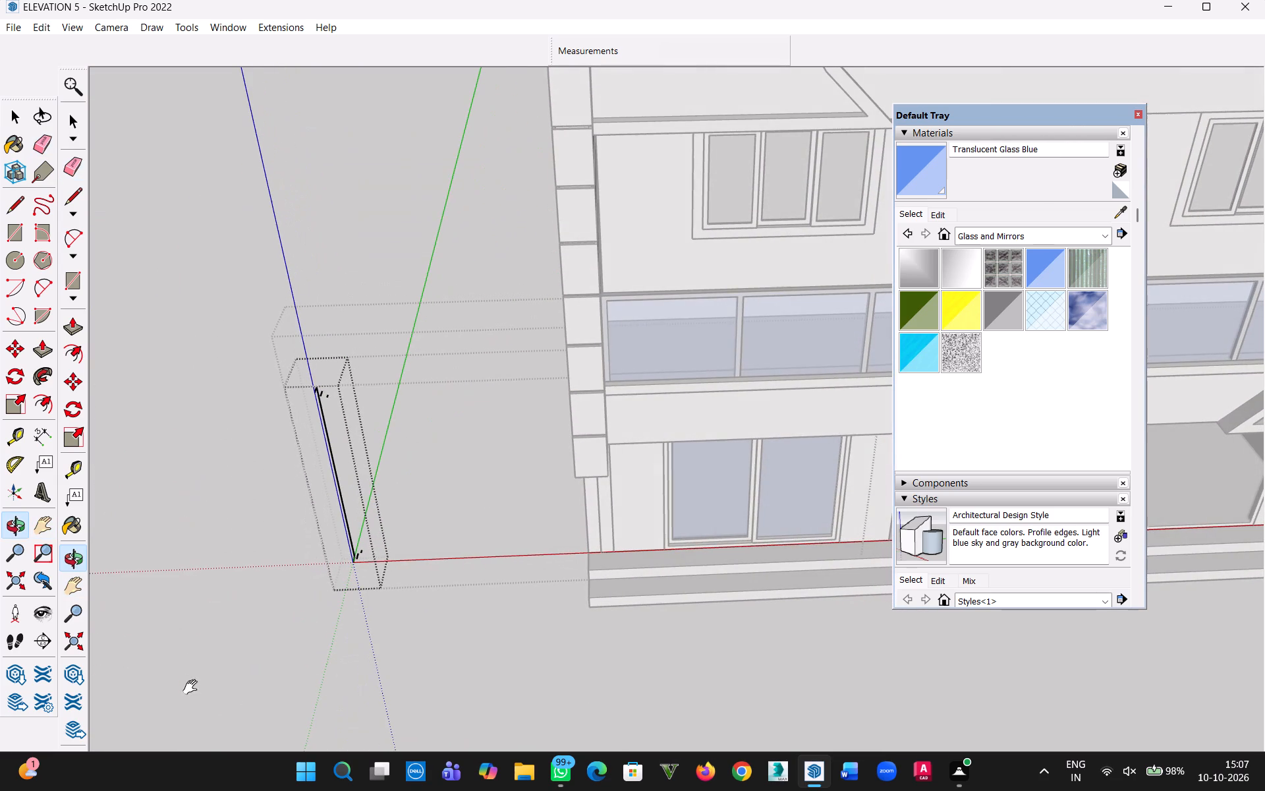
{"action": "key", "text": "Escape"}
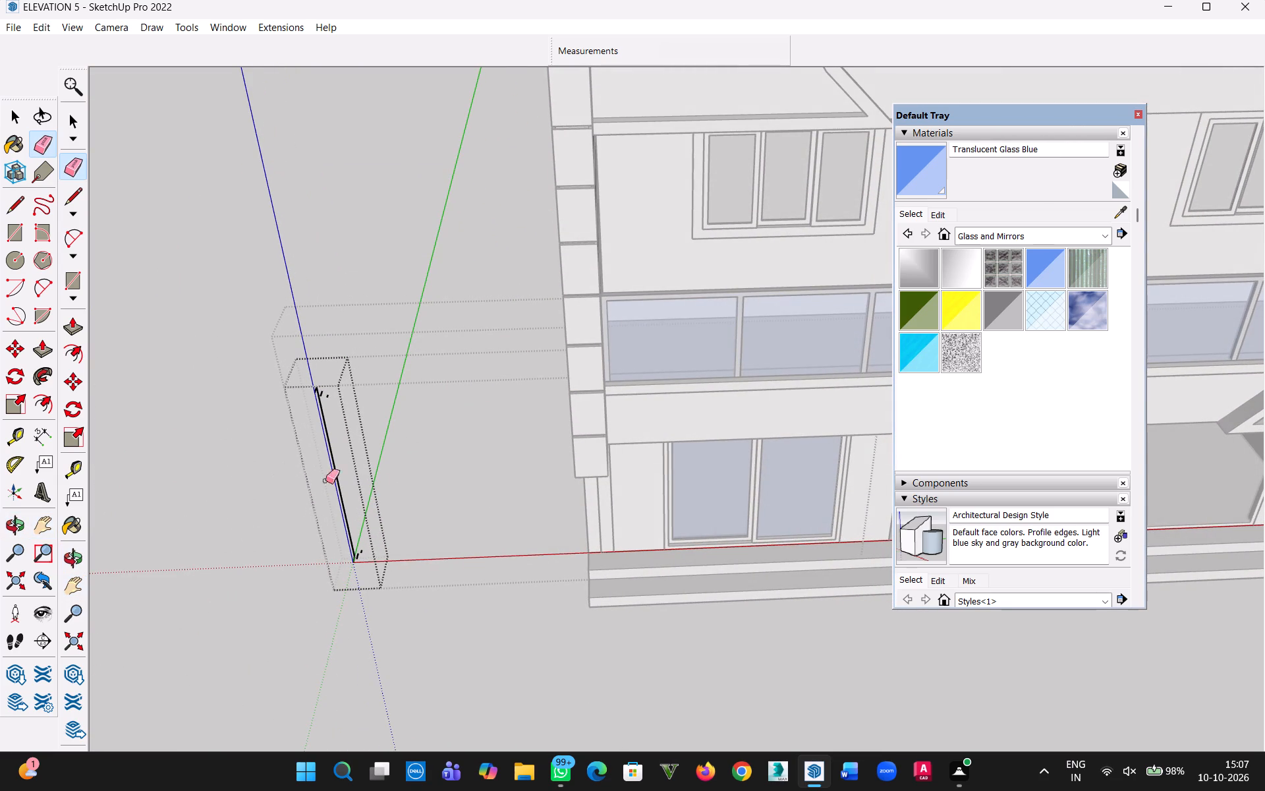
{"action": "left_click_drag", "start_coordinate": [364, 550], "coordinate": [354, 560]}
{"action": "left_click_drag", "start_coordinate": [354, 560], "coordinate": [360, 558]}
{"action": "left_click_drag", "start_coordinate": [328, 401], "coordinate": [313, 384]}
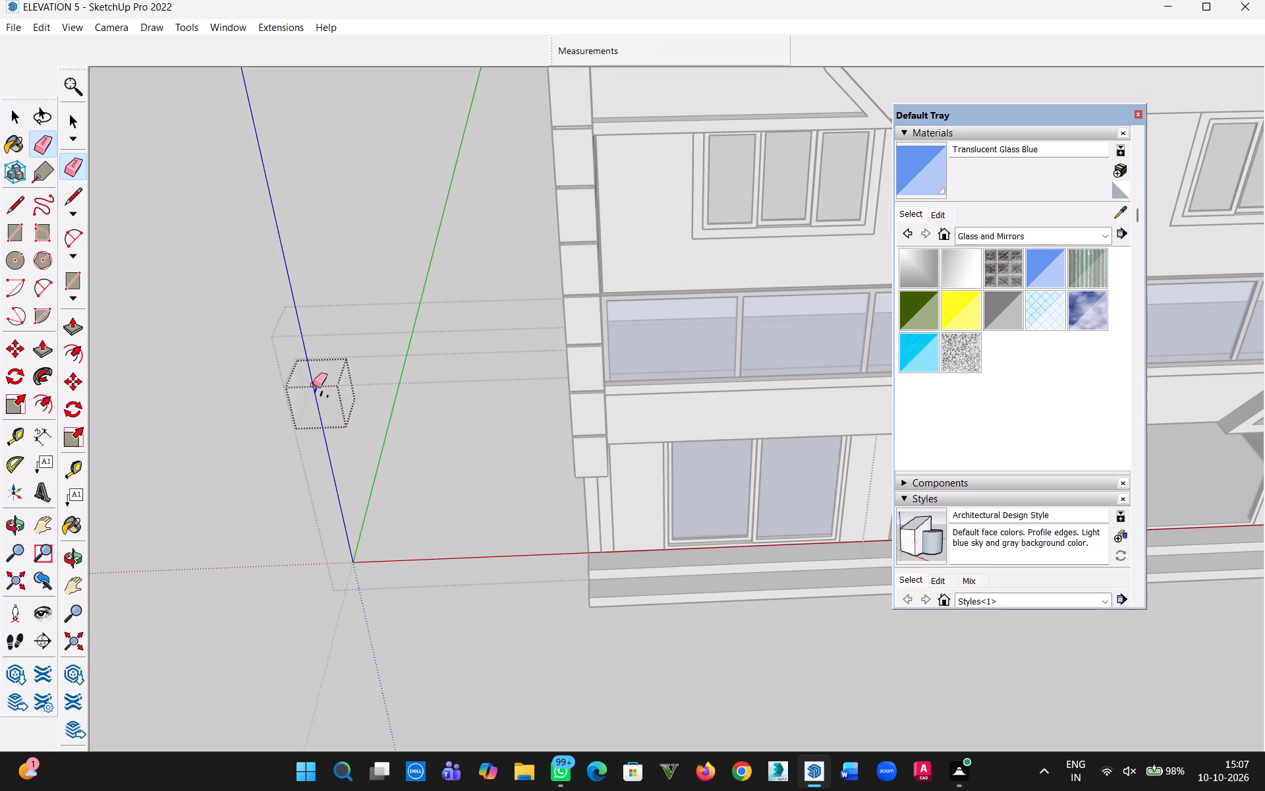
{"action": "left_click_drag", "start_coordinate": [313, 384], "coordinate": [314, 384]}
{"action": "scroll", "coordinate": [354, 431], "scroll_direction": "down", "scroll_amount": 5}
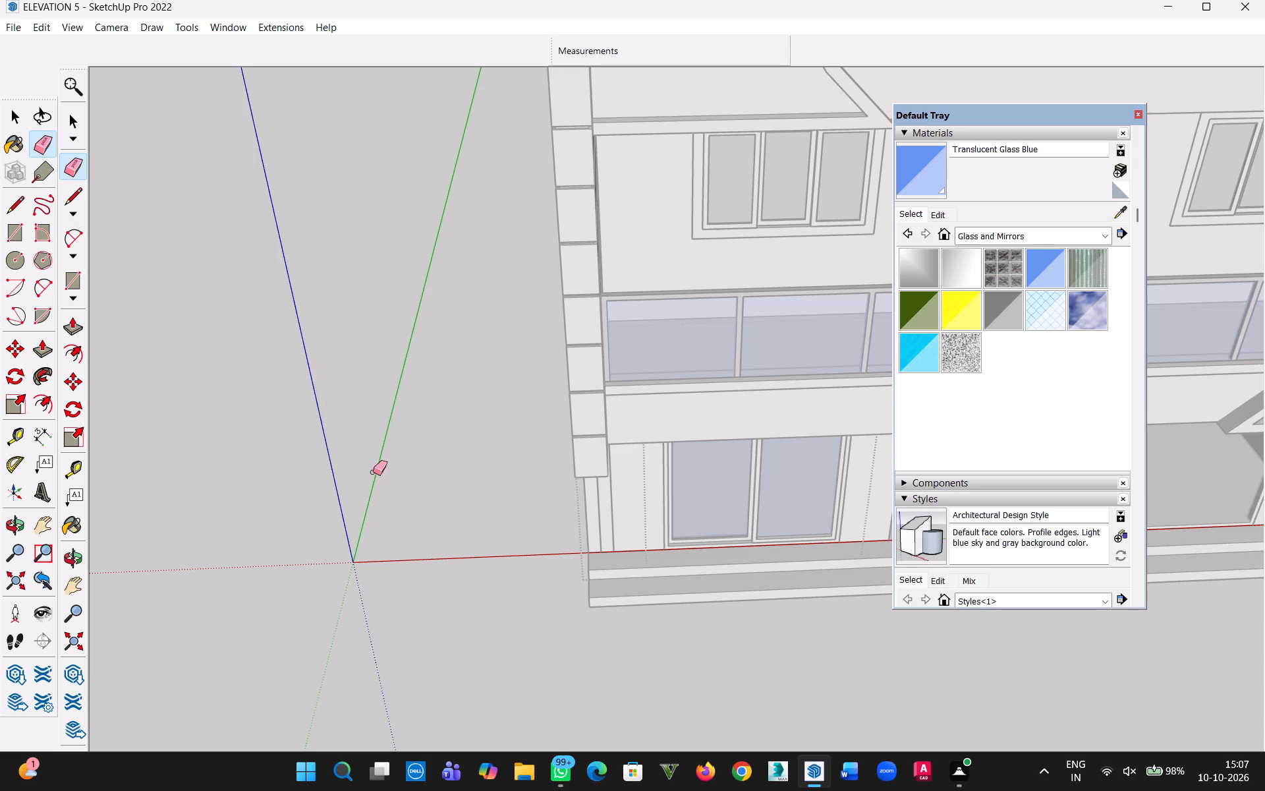
Close the nested window groups to return to editing the lowest storey's group.
{"action": "scroll", "coordinate": [373, 472], "scroll_direction": "down", "scroll_amount": 6}
{"action": "left_click", "coordinate": [17, 118]}
{"action": "left_click", "coordinate": [533, 463]}
{"action": "scroll", "coordinate": [510, 465], "scroll_direction": "down", "scroll_amount": 15}
{"action": "key", "text": "h"}
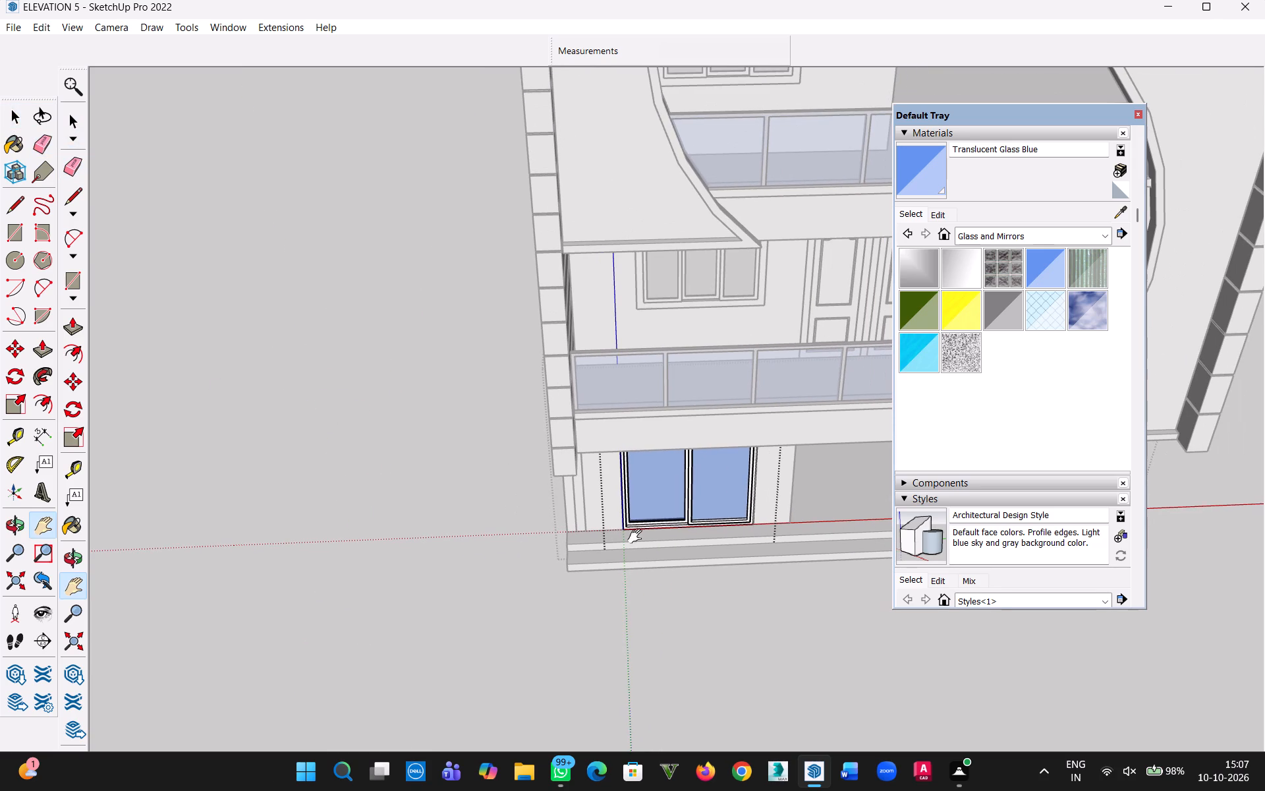
{"action": "left_click_drag", "start_coordinate": [912, 573], "coordinate": [650, 606]}
{"action": "left_click_drag", "start_coordinate": [782, 616], "coordinate": [356, 618]}
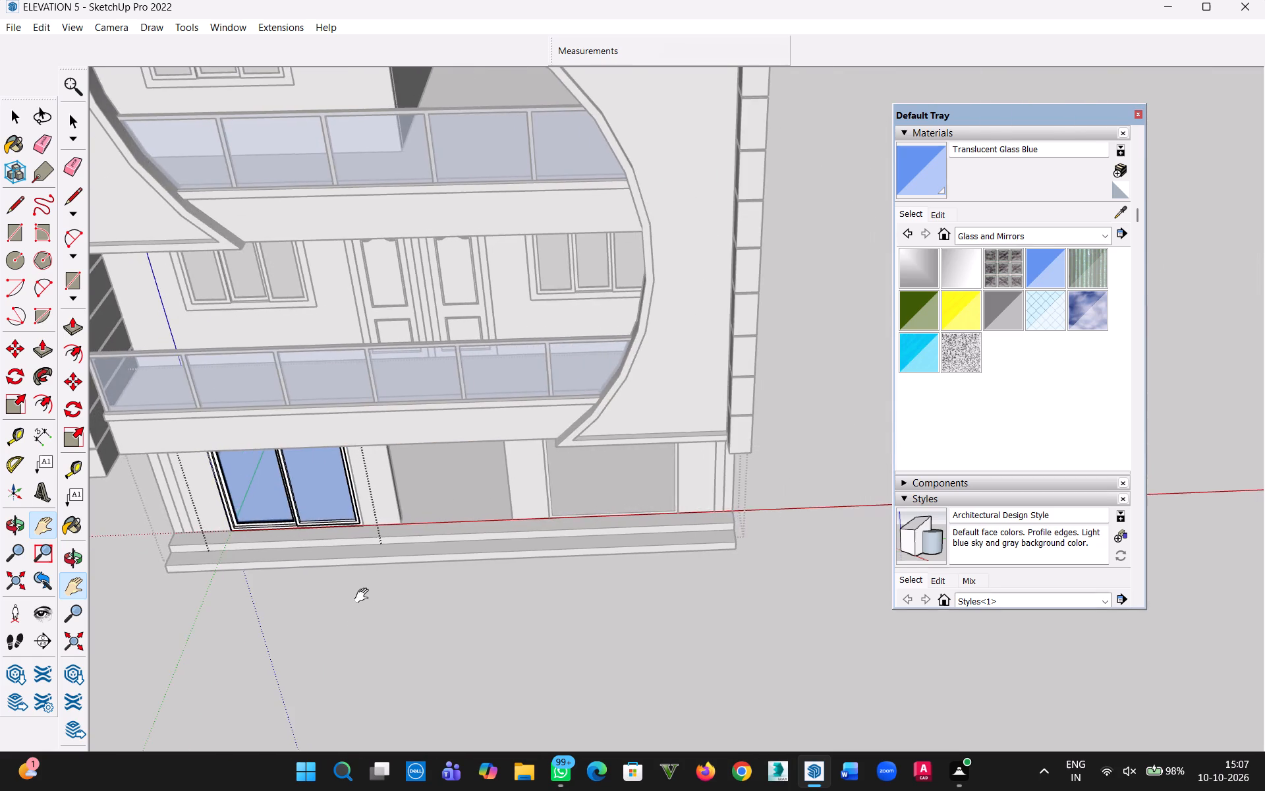
{"action": "middle_click_drag", "start_coordinate": [365, 597], "coordinate": [418, 252]}
{"action": "left_click", "coordinate": [6, 121]}
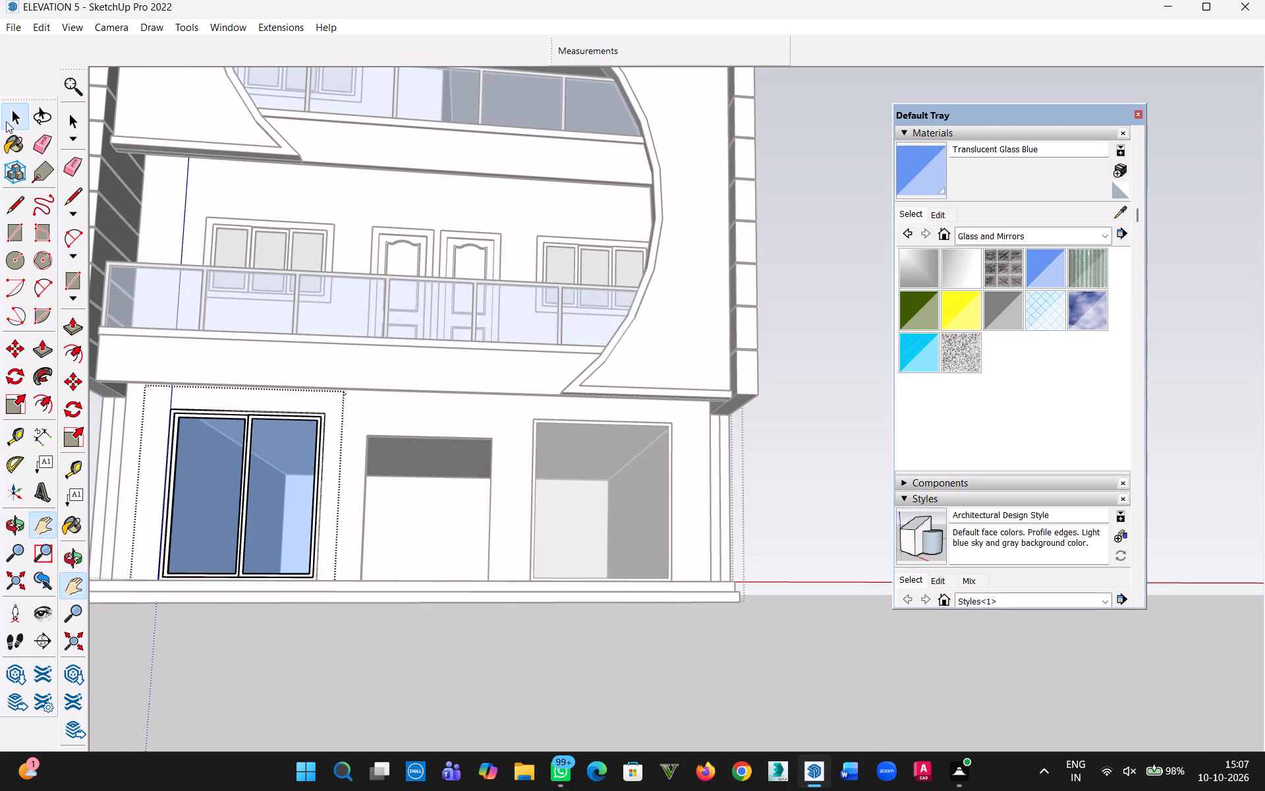
{"action": "triple_click", "coordinate": [795, 477]}
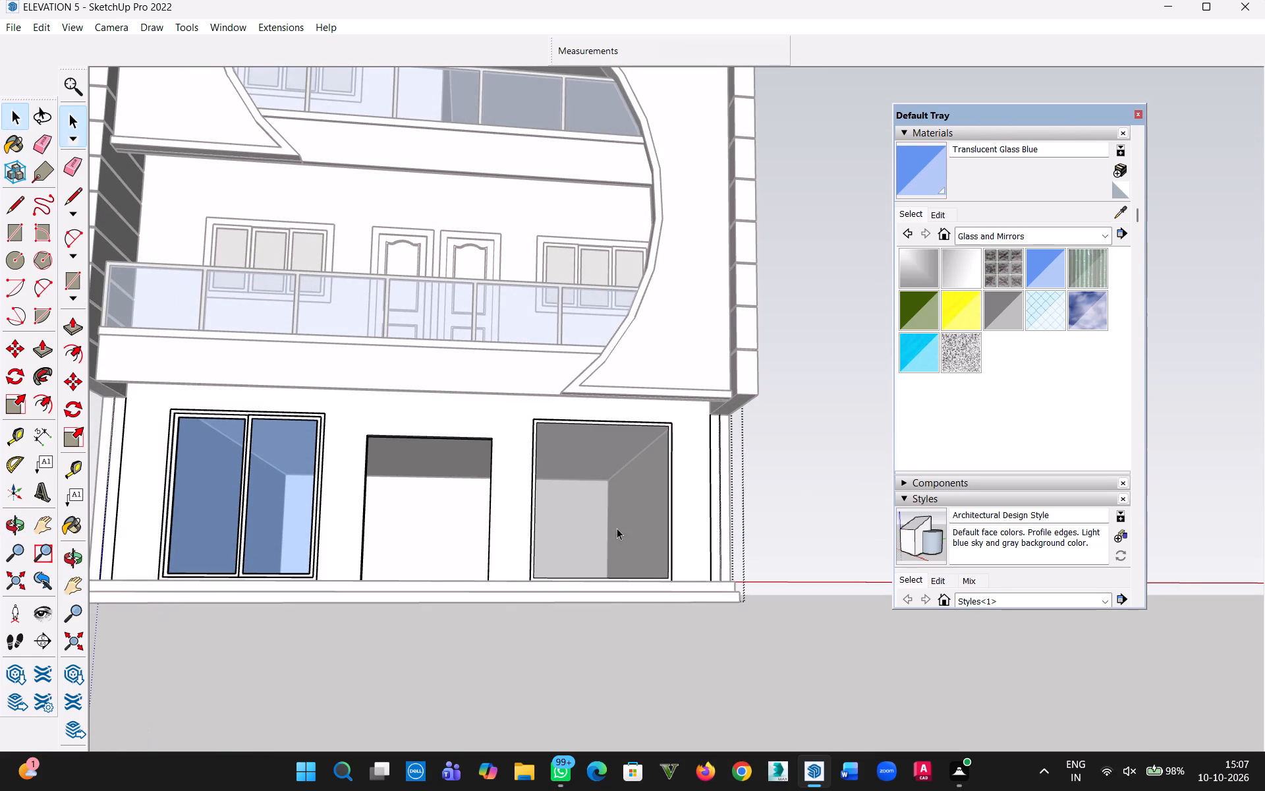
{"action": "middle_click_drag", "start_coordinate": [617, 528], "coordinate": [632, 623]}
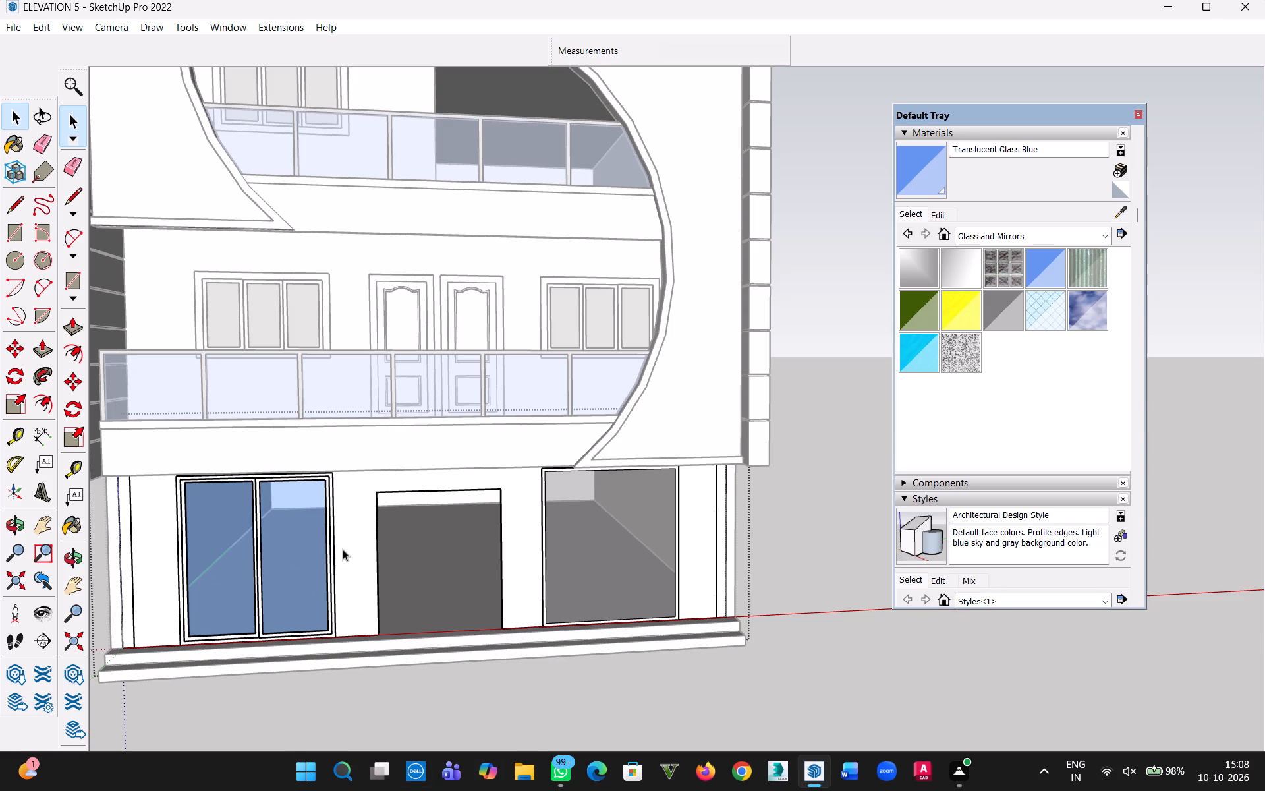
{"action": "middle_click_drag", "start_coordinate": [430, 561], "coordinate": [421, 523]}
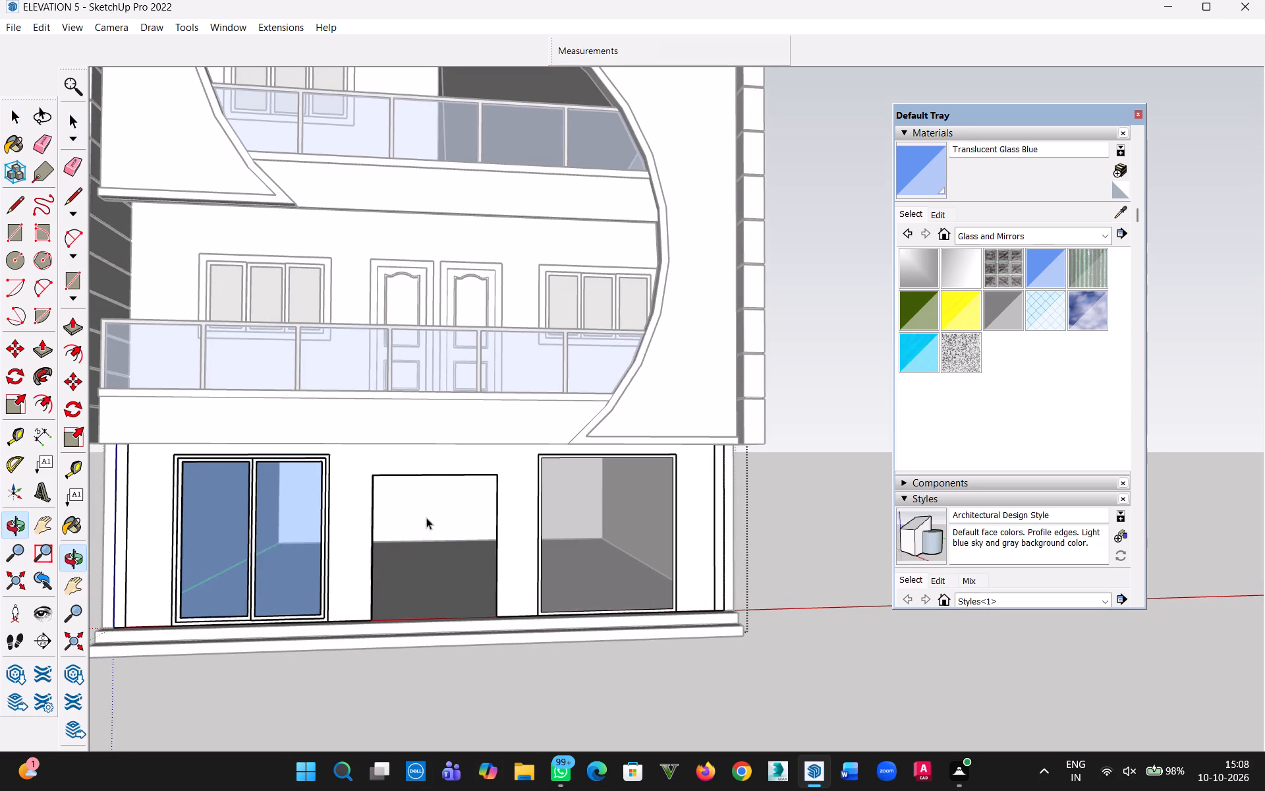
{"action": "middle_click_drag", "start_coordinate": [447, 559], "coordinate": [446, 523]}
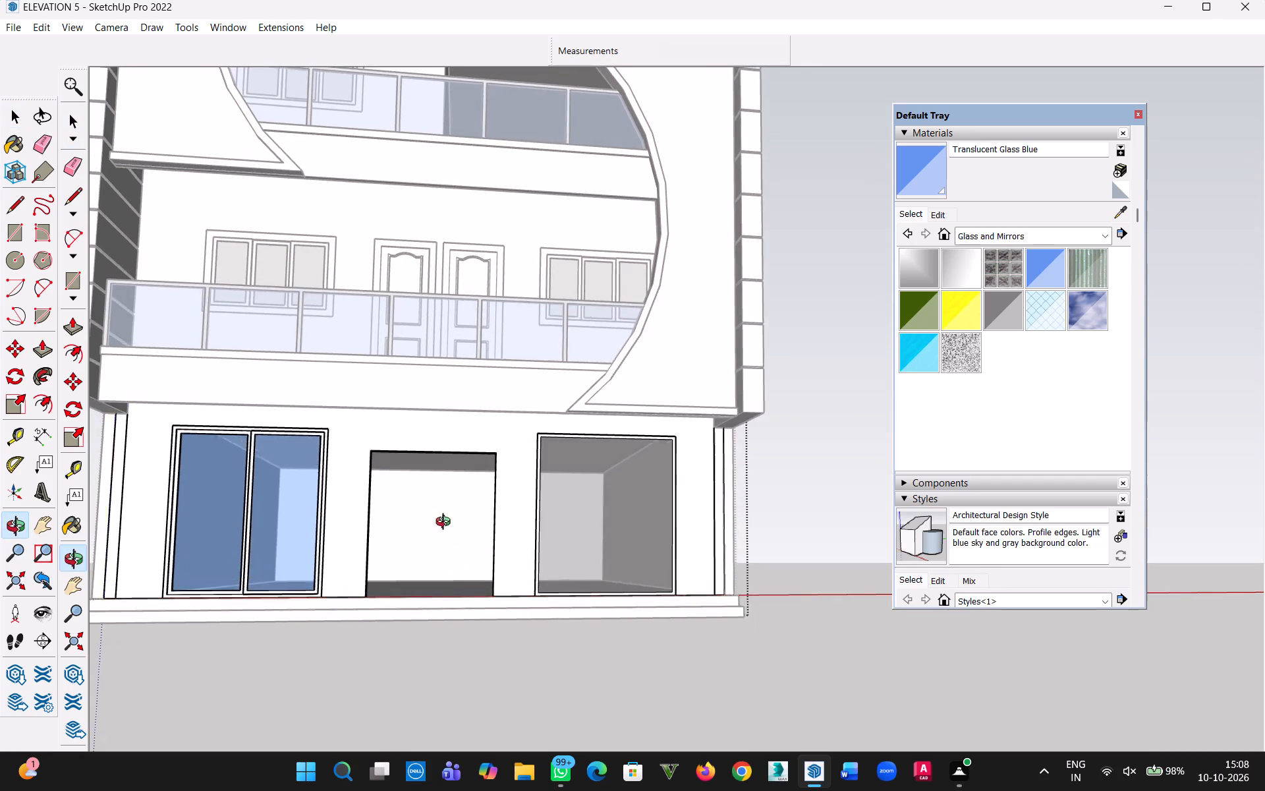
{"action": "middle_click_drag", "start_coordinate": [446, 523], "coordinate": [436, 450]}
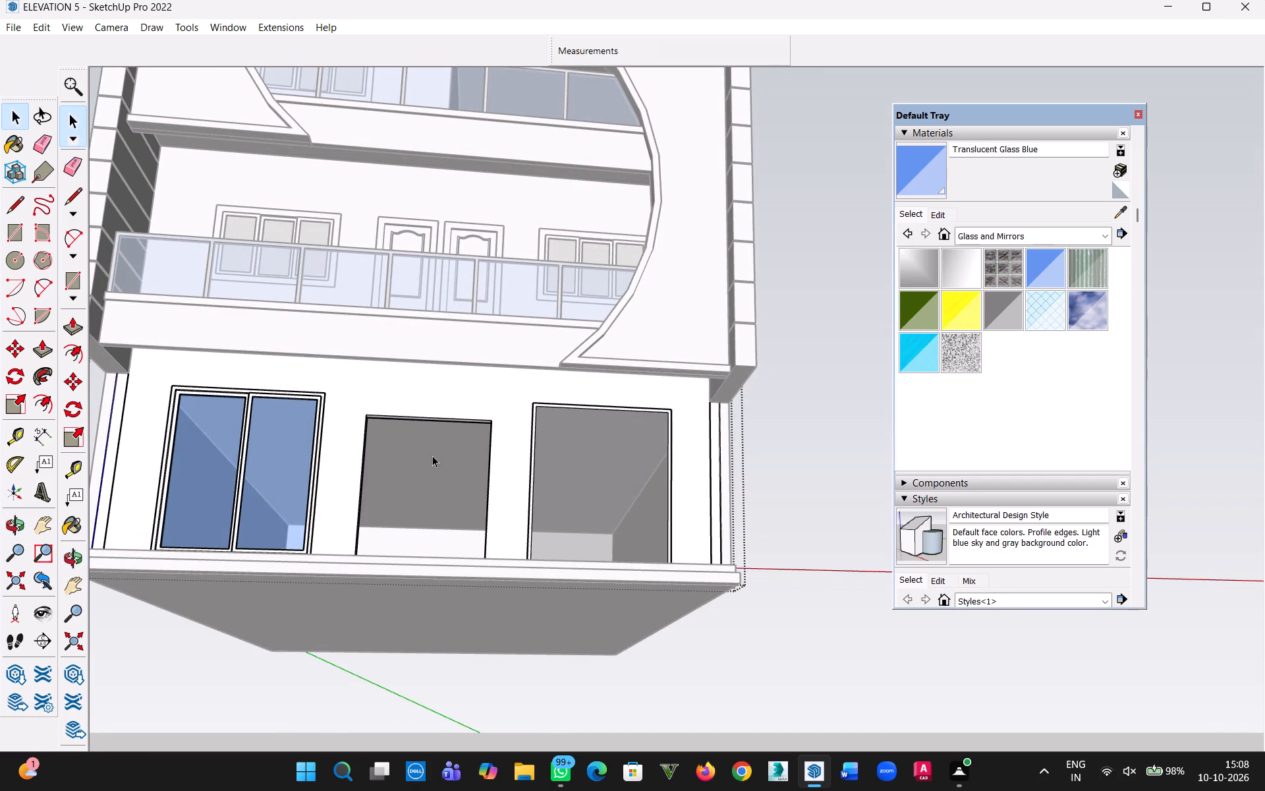
Draw a rectangle about 6' by 7' from corner to corner across the lowest storey's empty middle opening.
{"action": "middle_click_drag", "start_coordinate": [392, 461], "coordinate": [394, 491]}
{"action": "scroll", "coordinate": [394, 457], "scroll_direction": "up", "scroll_amount": 5}
{"action": "scroll", "coordinate": [394, 459], "scroll_direction": "down", "scroll_amount": 3}
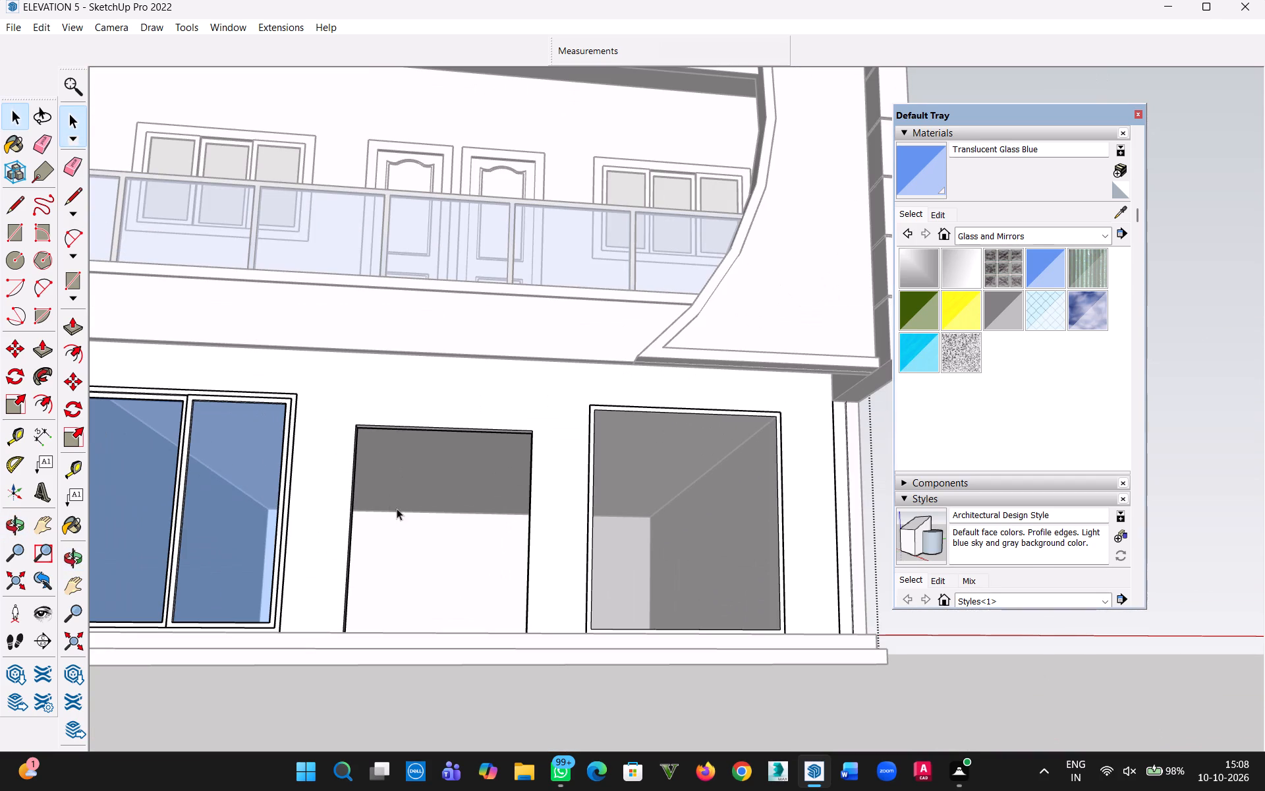
{"action": "key", "text": "r"}
{"action": "scroll", "coordinate": [370, 488], "scroll_direction": "up", "scroll_amount": 4}
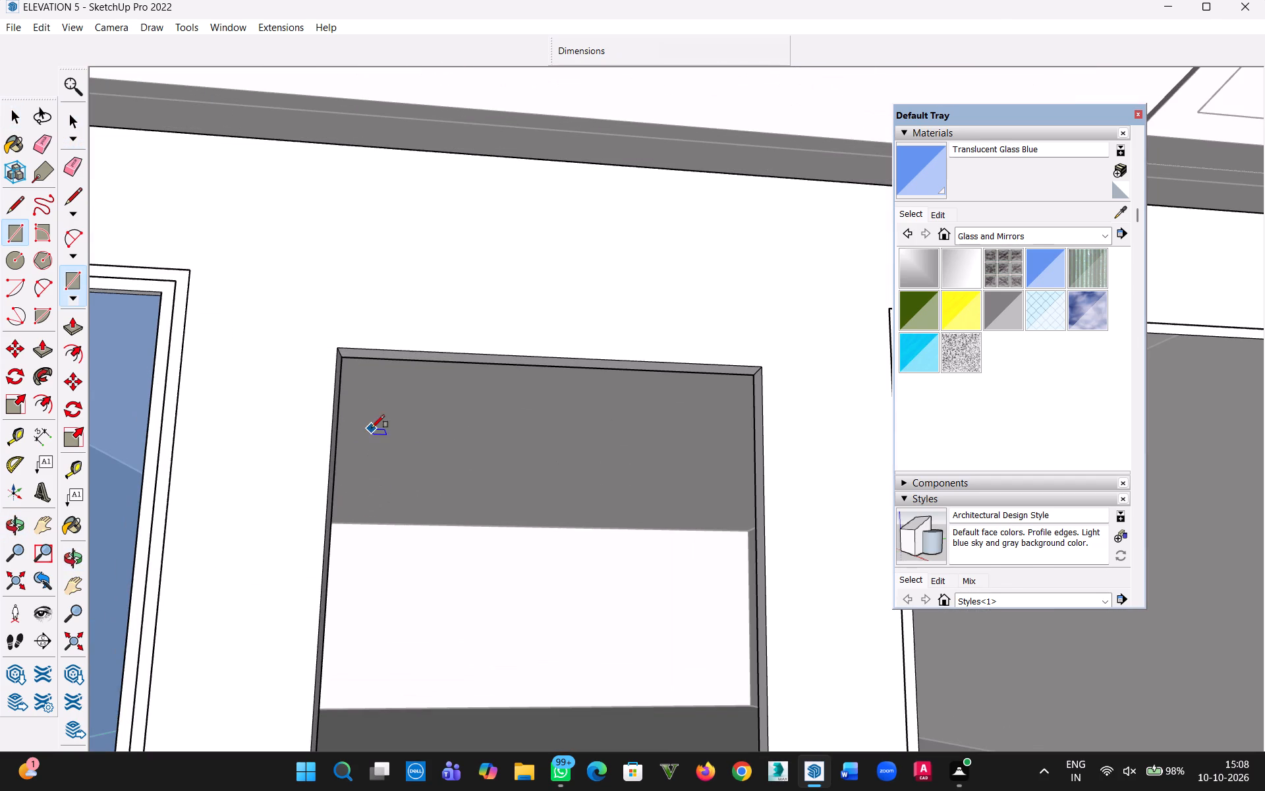
{"action": "left_click", "coordinate": [336, 349]}
{"action": "key", "text": "h"}
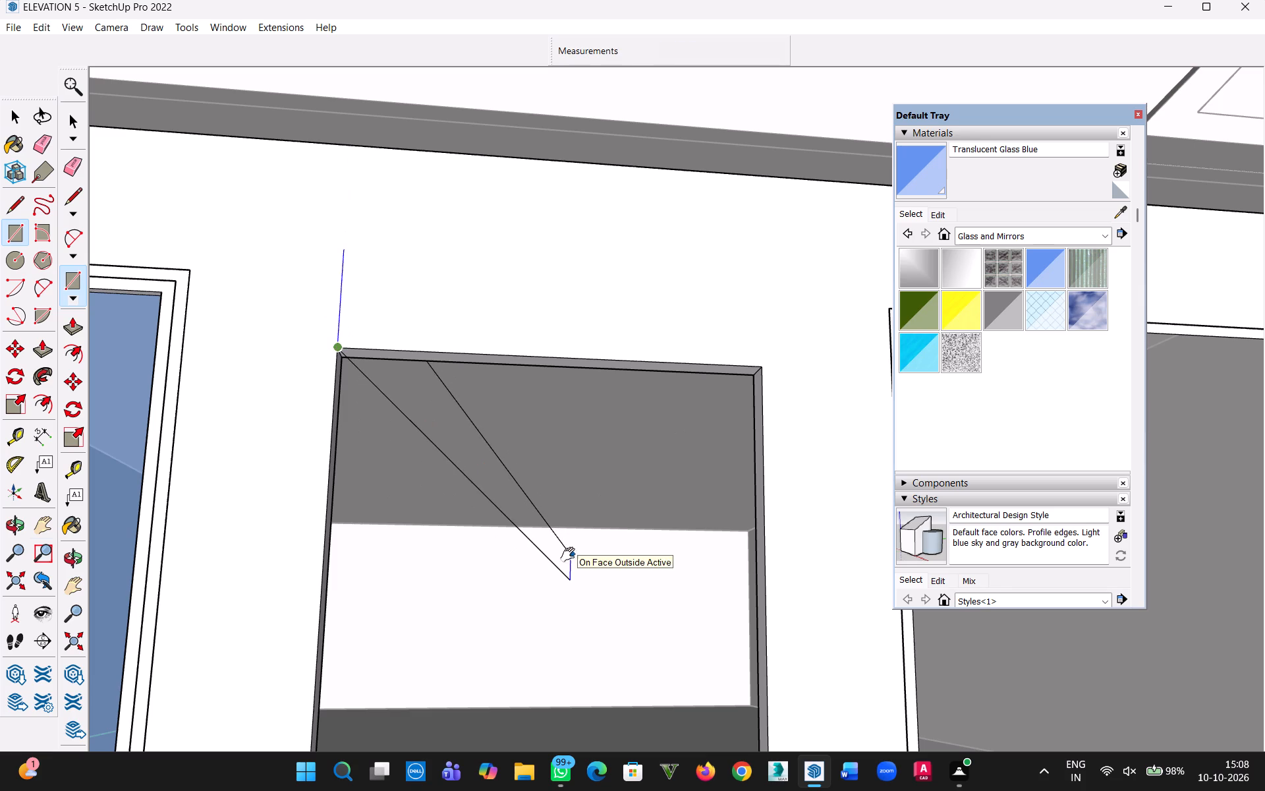
{"action": "left_click_drag", "start_coordinate": [586, 639], "coordinate": [564, 572]}
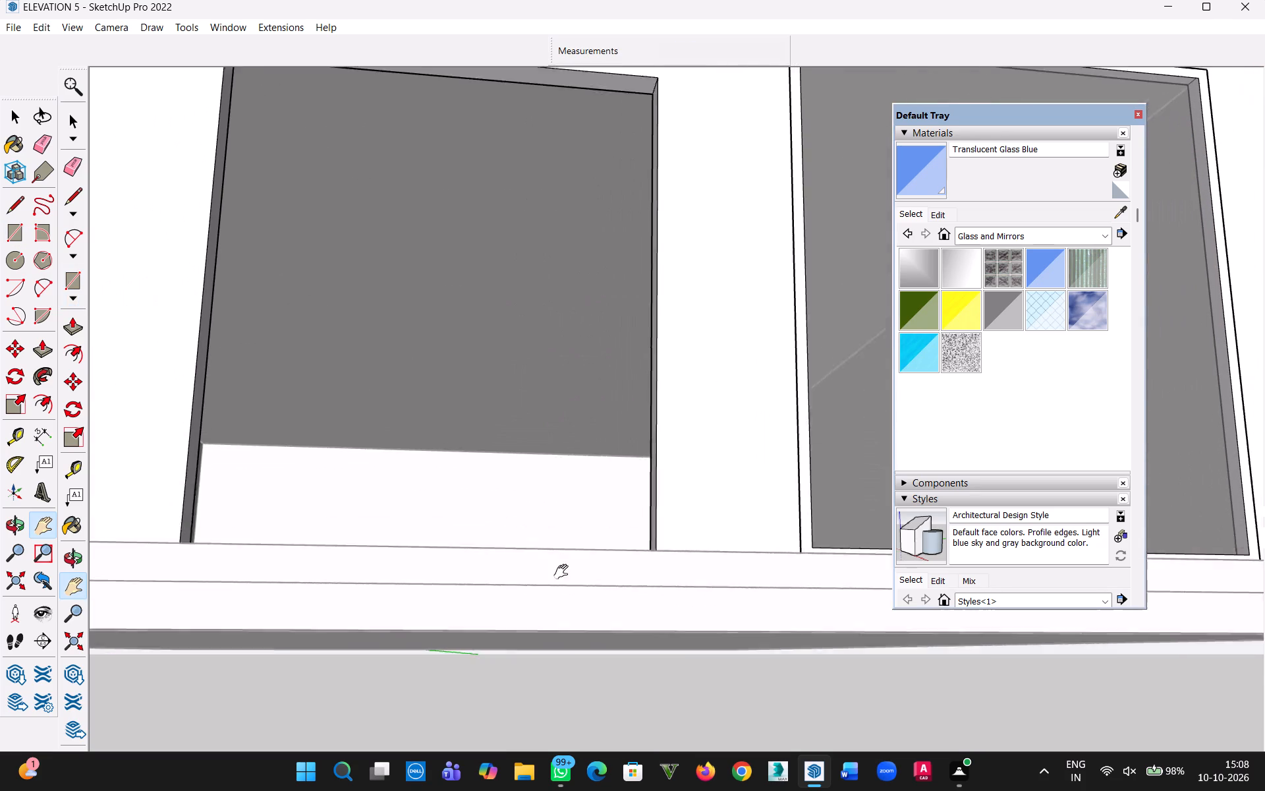
{"action": "left_click_drag", "start_coordinate": [564, 572], "coordinate": [564, 573]}
{"action": "middle_click_drag", "start_coordinate": [563, 442], "coordinate": [587, 515]}
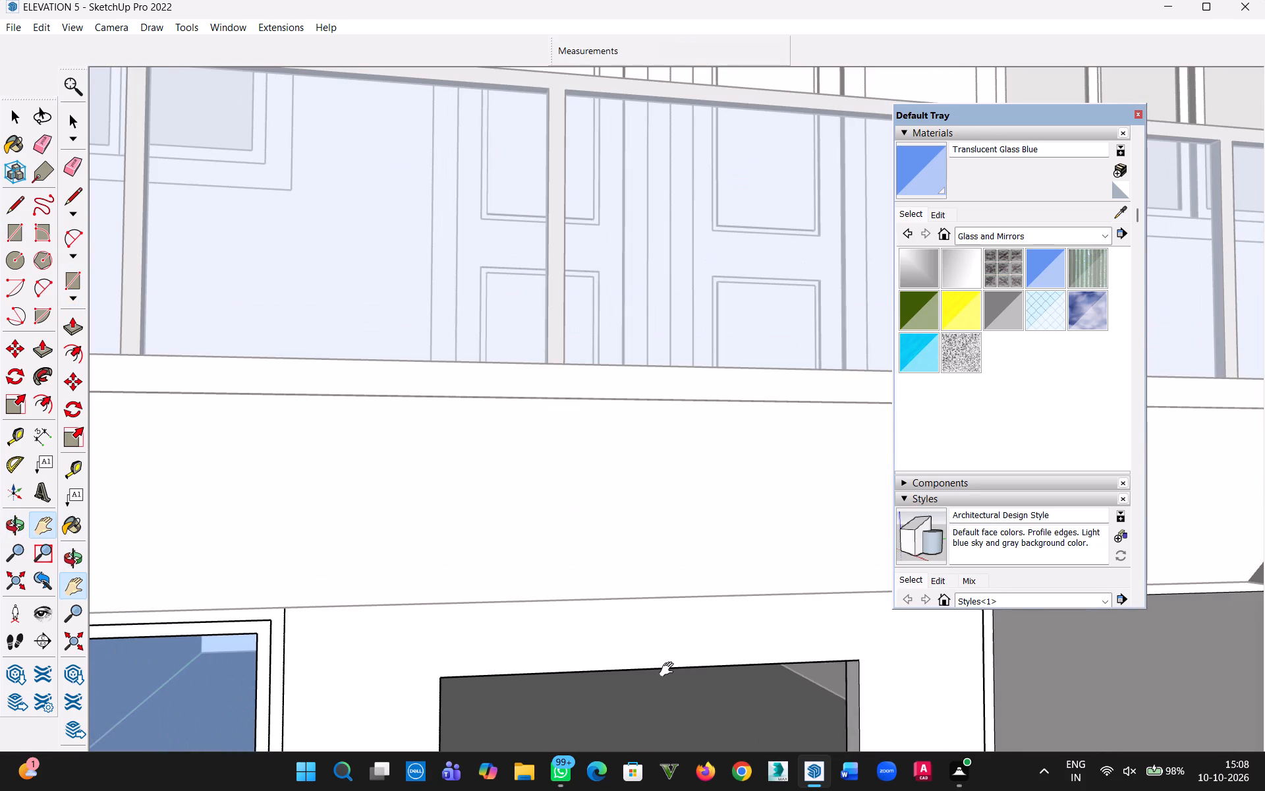
{"action": "left_click_drag", "start_coordinate": [681, 653], "coordinate": [503, 250]}
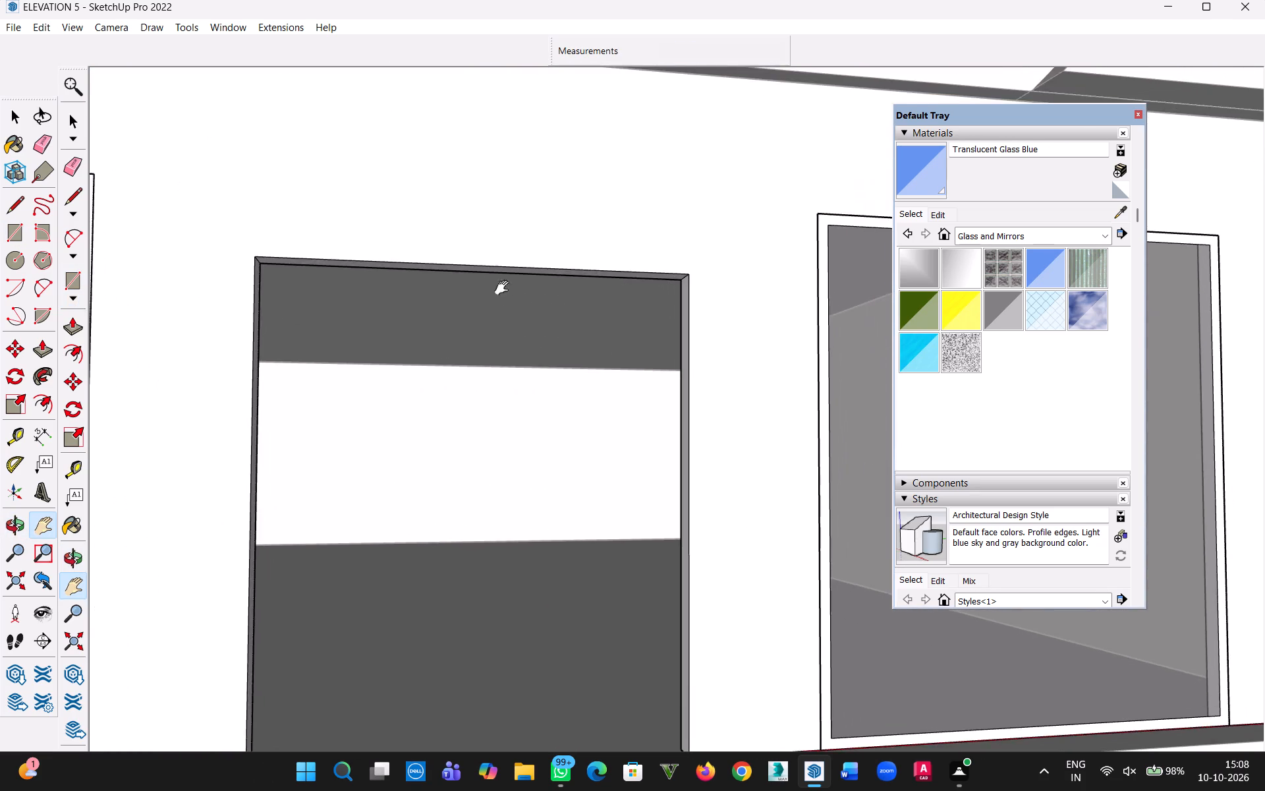
{"action": "middle_click_drag", "start_coordinate": [519, 310], "coordinate": [560, 481]}
{"action": "scroll", "coordinate": [562, 570], "scroll_direction": "down", "scroll_amount": 20}
{"action": "scroll", "coordinate": [562, 570], "scroll_direction": "down", "scroll_amount": 4}
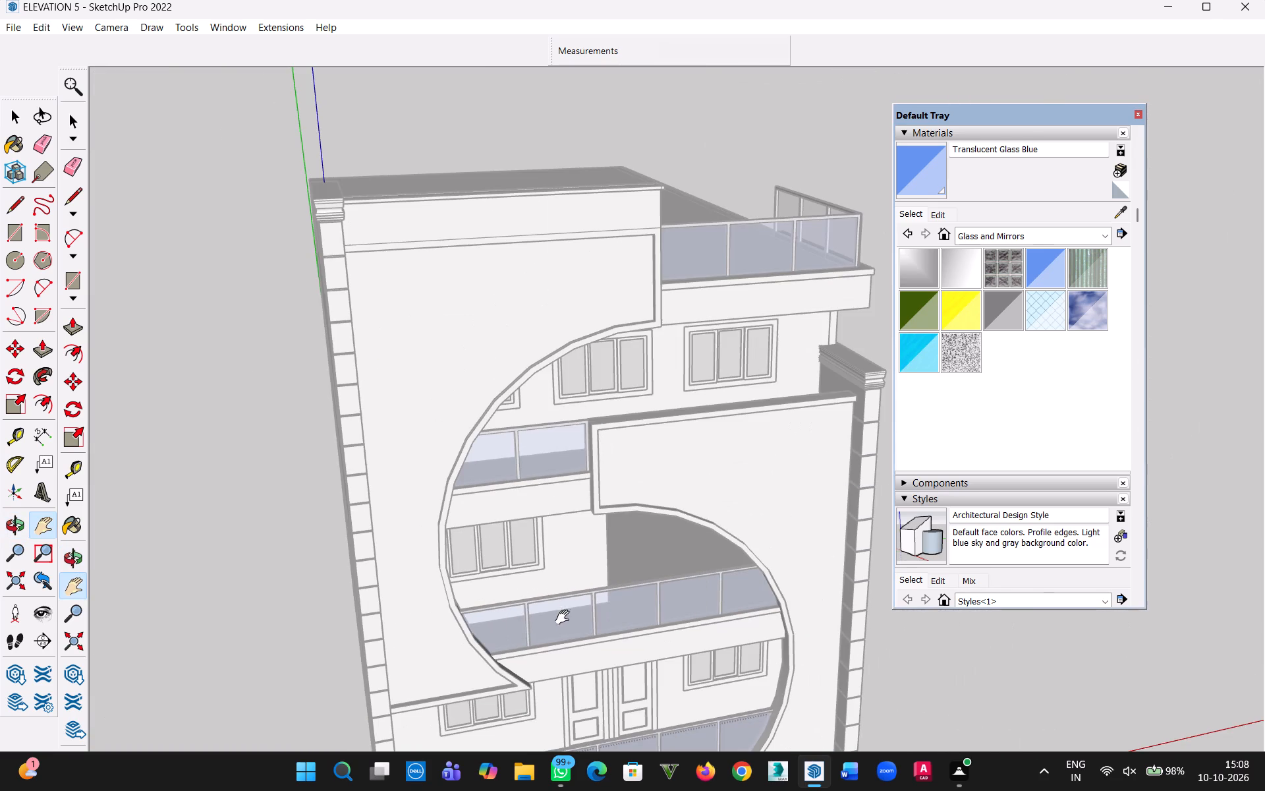
{"action": "left_click_drag", "start_coordinate": [613, 715], "coordinate": [512, 349]}
{"action": "middle_click_drag", "start_coordinate": [524, 413], "coordinate": [542, 457]}
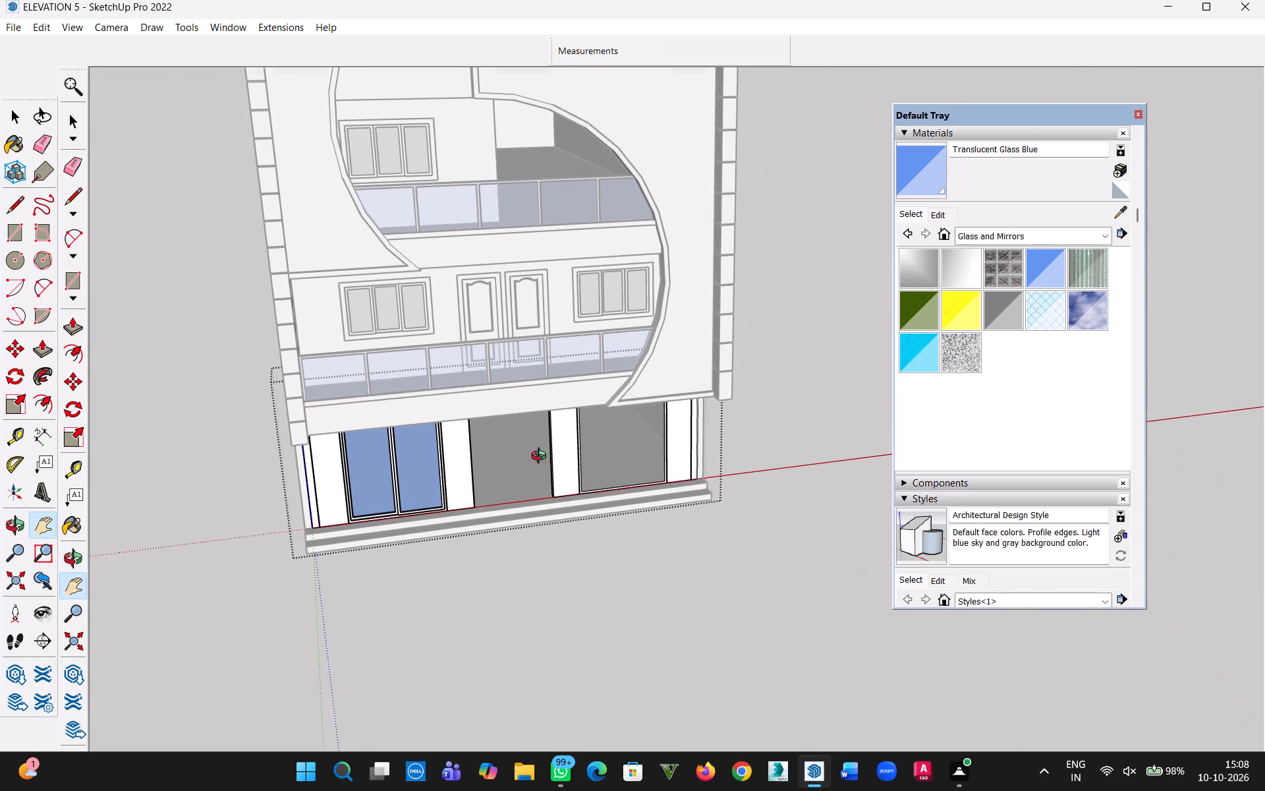
{"action": "middle_click_drag", "start_coordinate": [542, 457], "coordinate": [561, 518]}
{"action": "scroll", "coordinate": [553, 486], "scroll_direction": "up", "scroll_amount": 15}
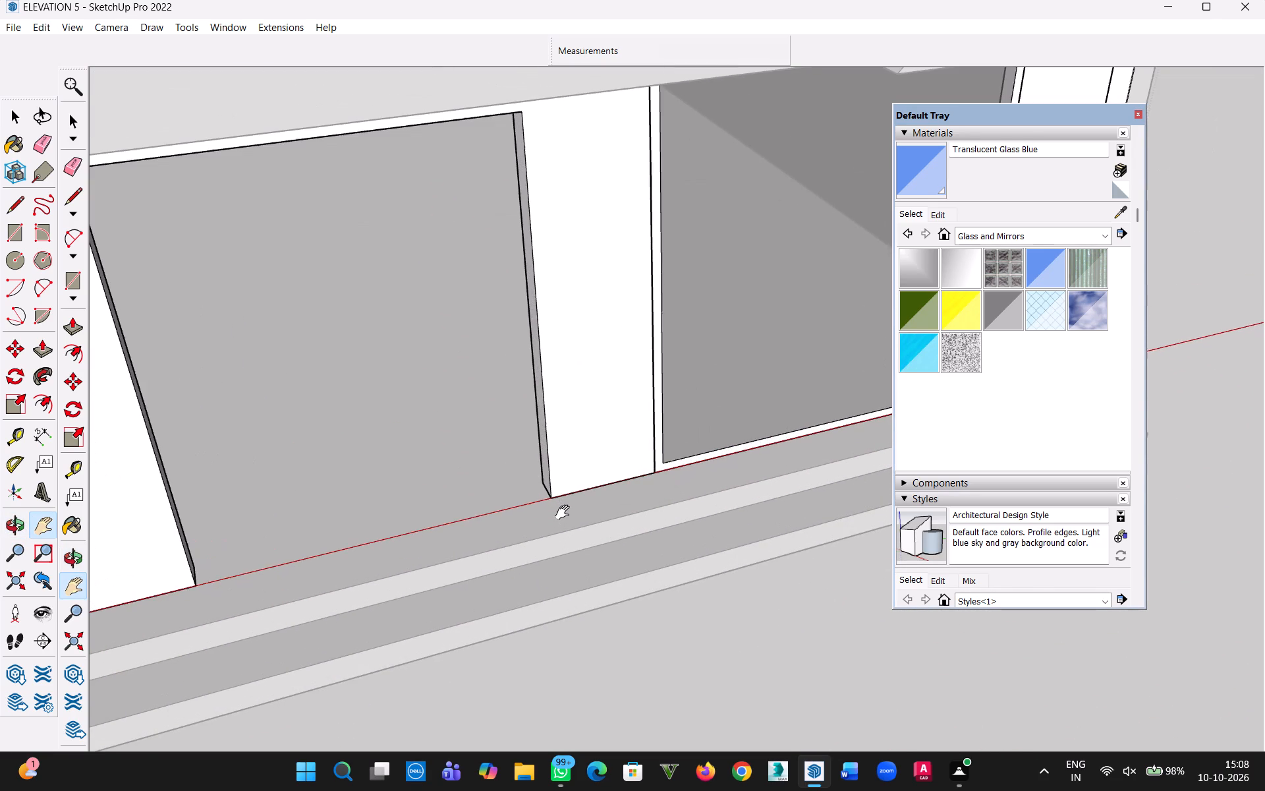
{"action": "key", "text": "Escape"}
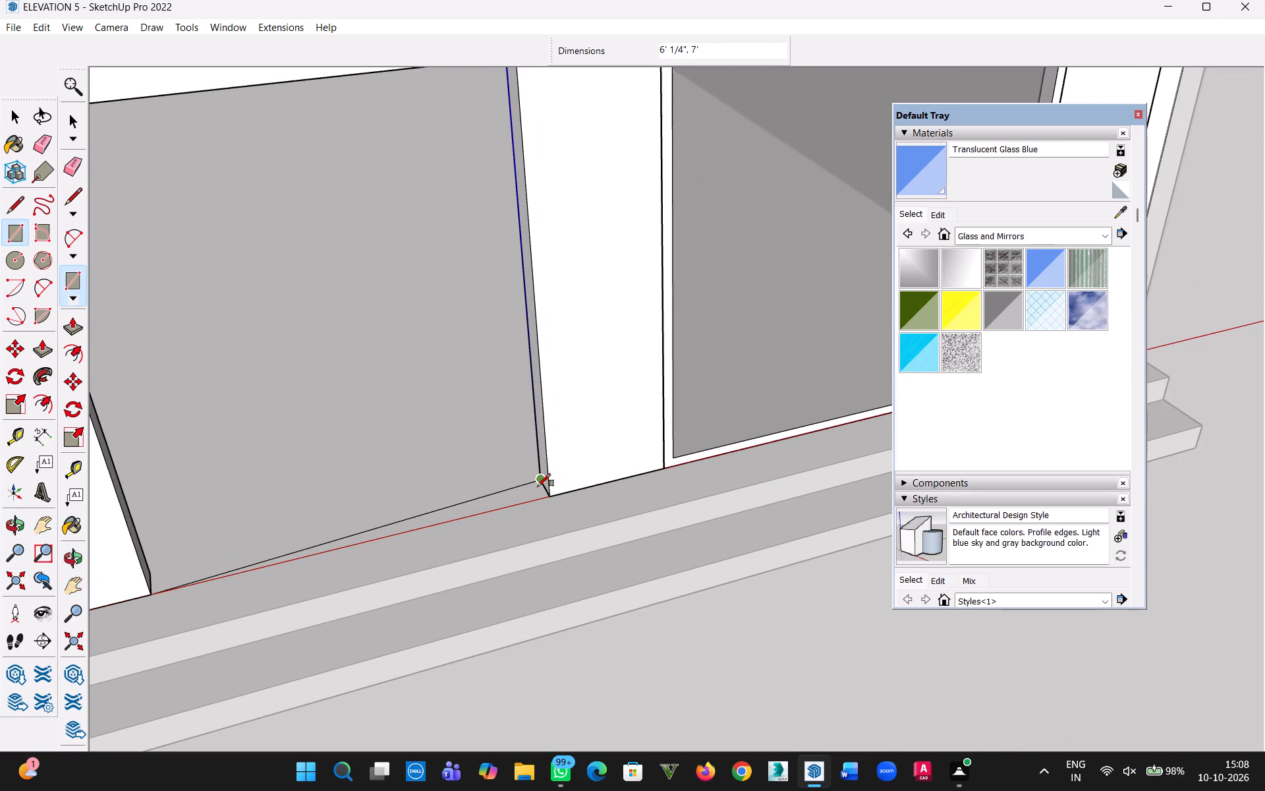
{"action": "left_click", "coordinate": [546, 493]}
{"action": "scroll", "coordinate": [375, 403], "scroll_direction": "down", "scroll_amount": 5}
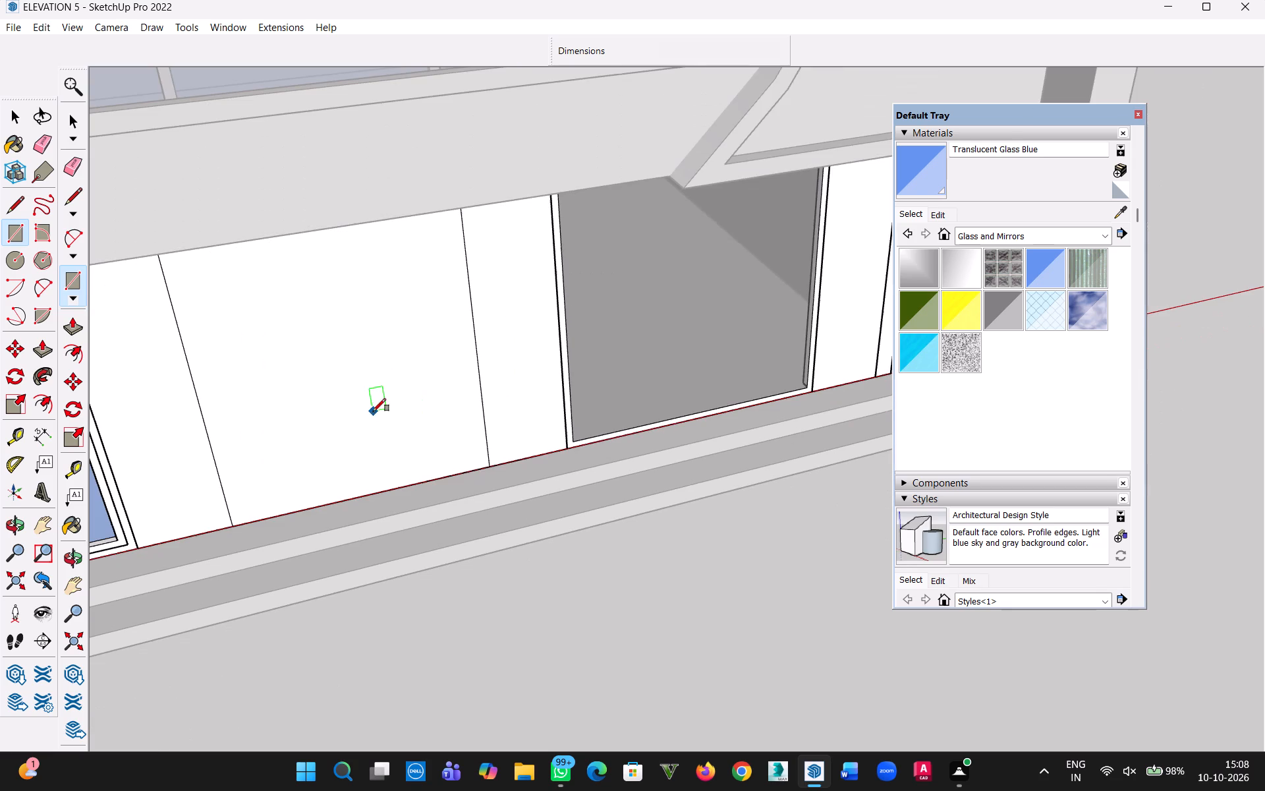
Group the new rectangle in the middle opening with its edges and open the group with its face selected.
{"action": "left_click", "coordinate": [11, 115]}
{"action": "double_click", "coordinate": [297, 354]}
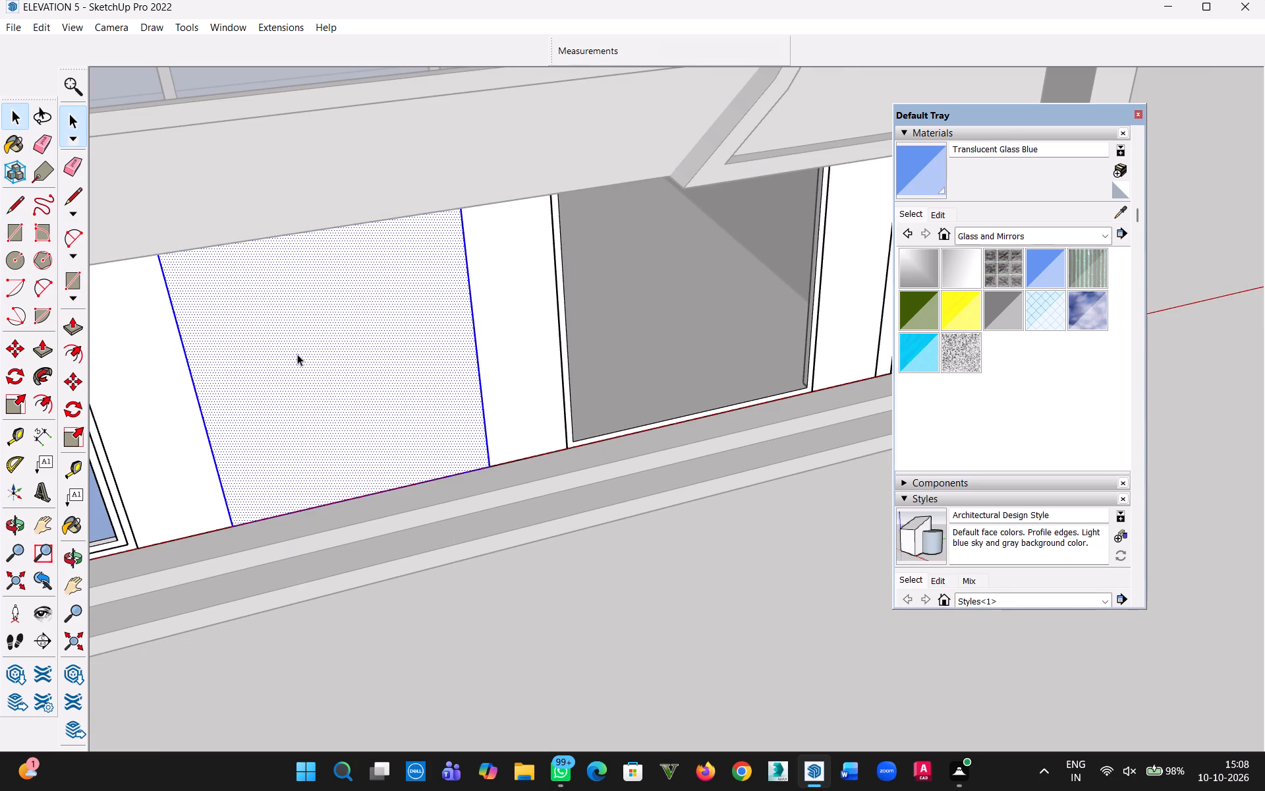
{"action": "right_click", "coordinate": [297, 354]}
{"action": "left_click", "coordinate": [363, 493]}
{"action": "triple_click", "coordinate": [323, 418]}
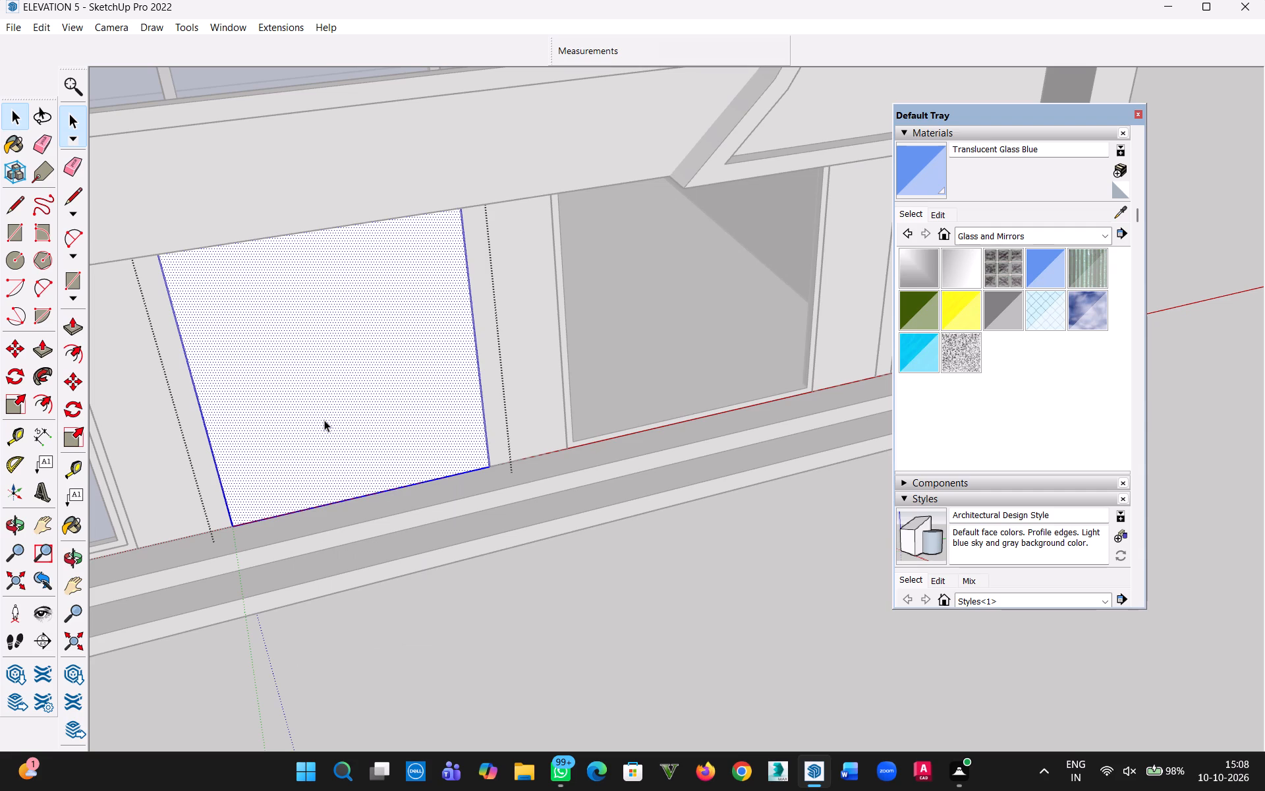
Offset the rectangle's outline 4" inward to form the frame border.
{"action": "left_click", "coordinate": [69, 348]}
{"action": "left_click", "coordinate": [221, 365]}
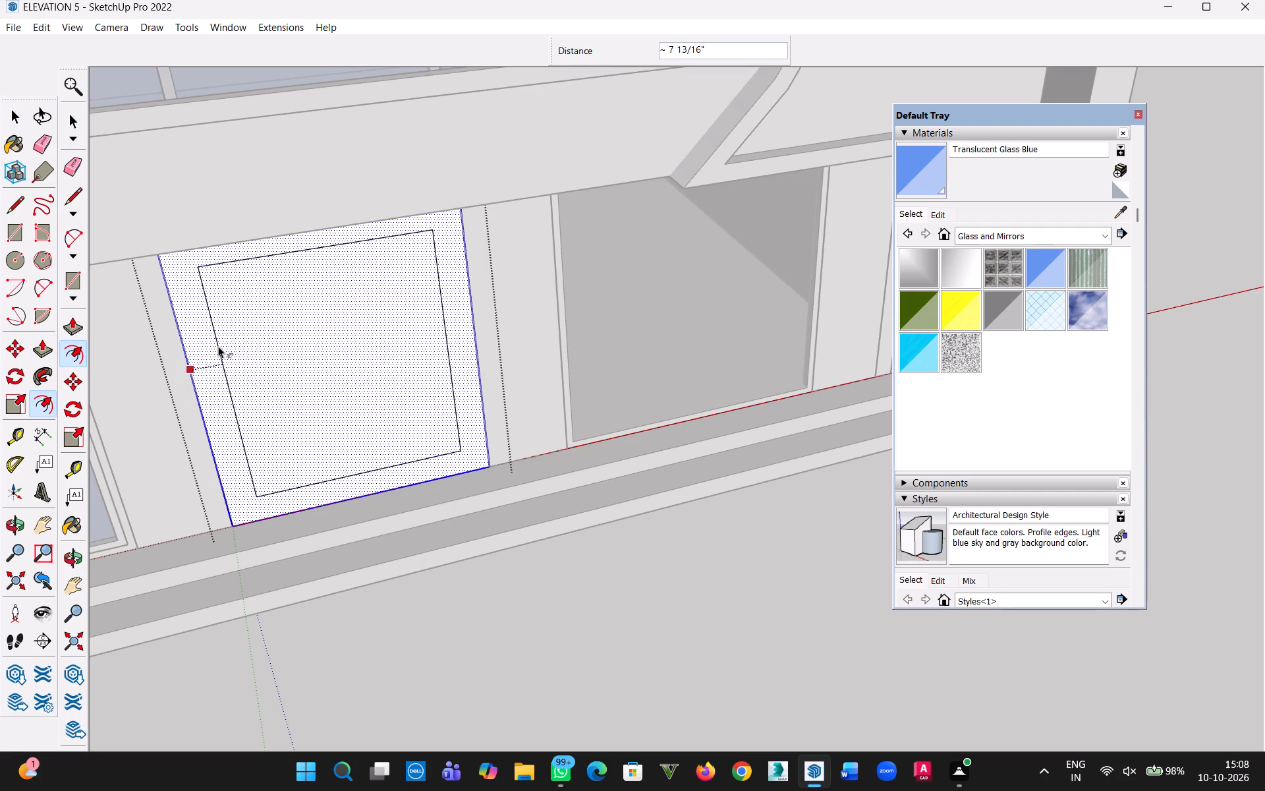
{"action": "type", "text": "4\""}
{"action": "key", "text": "Return"}
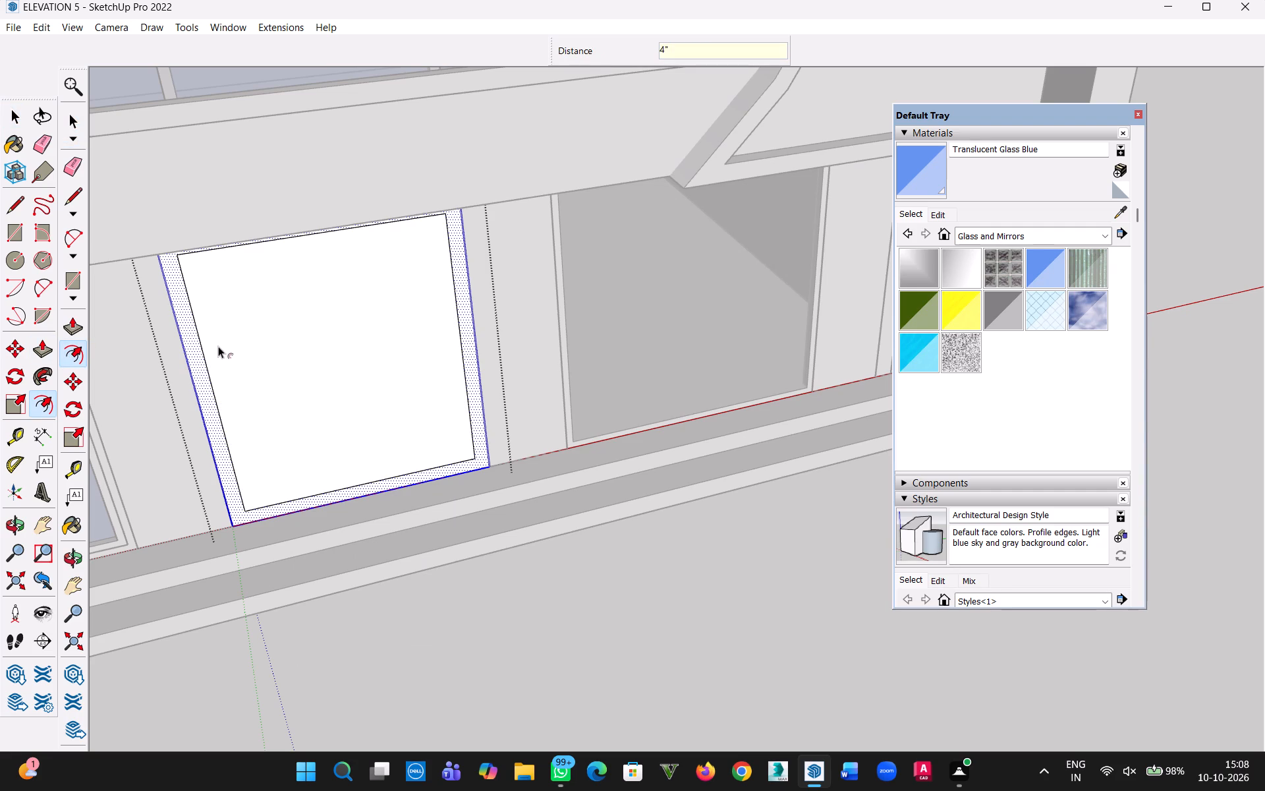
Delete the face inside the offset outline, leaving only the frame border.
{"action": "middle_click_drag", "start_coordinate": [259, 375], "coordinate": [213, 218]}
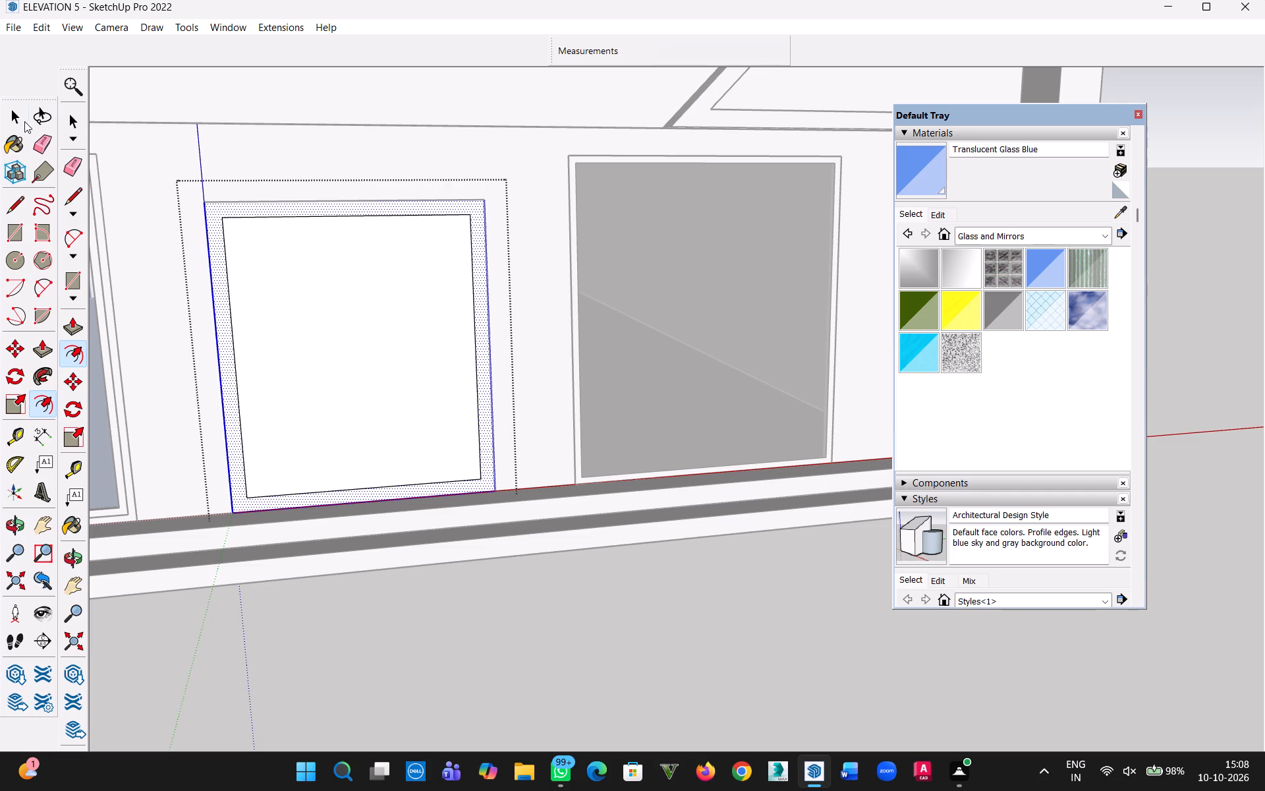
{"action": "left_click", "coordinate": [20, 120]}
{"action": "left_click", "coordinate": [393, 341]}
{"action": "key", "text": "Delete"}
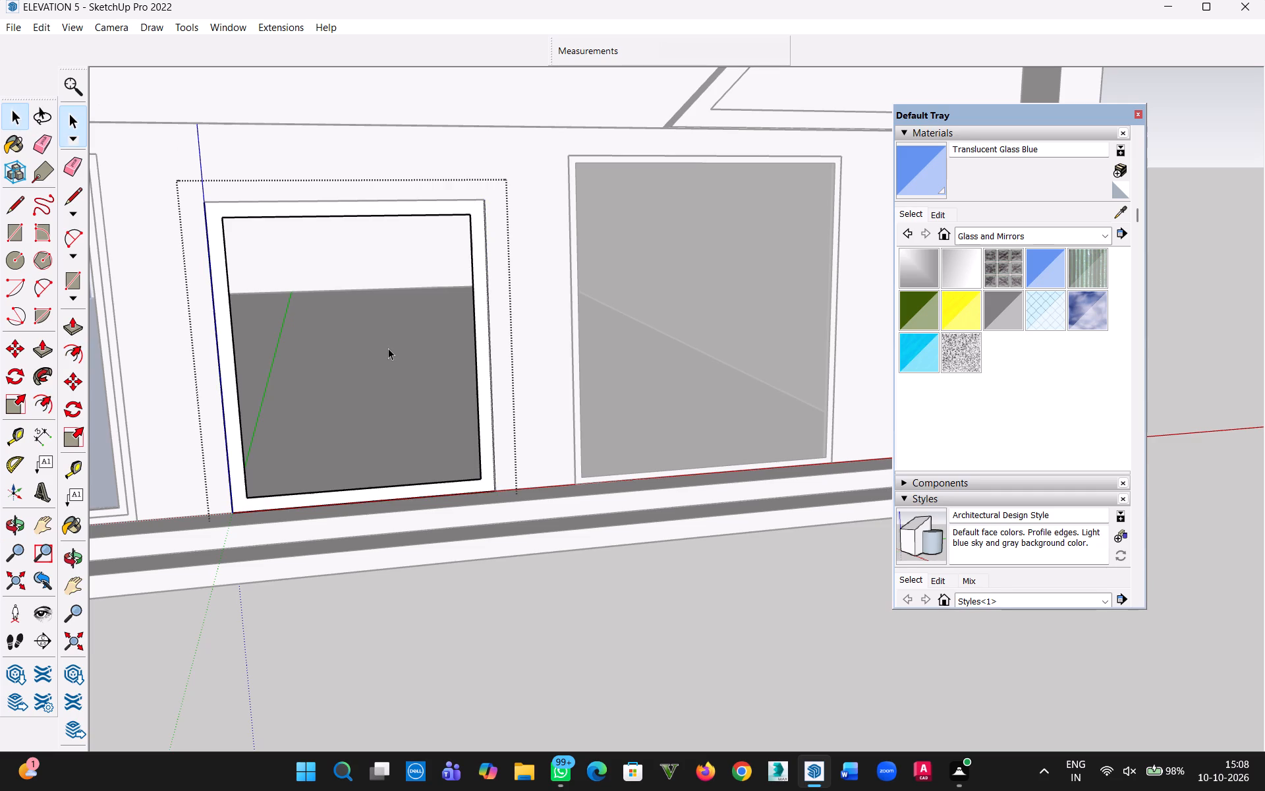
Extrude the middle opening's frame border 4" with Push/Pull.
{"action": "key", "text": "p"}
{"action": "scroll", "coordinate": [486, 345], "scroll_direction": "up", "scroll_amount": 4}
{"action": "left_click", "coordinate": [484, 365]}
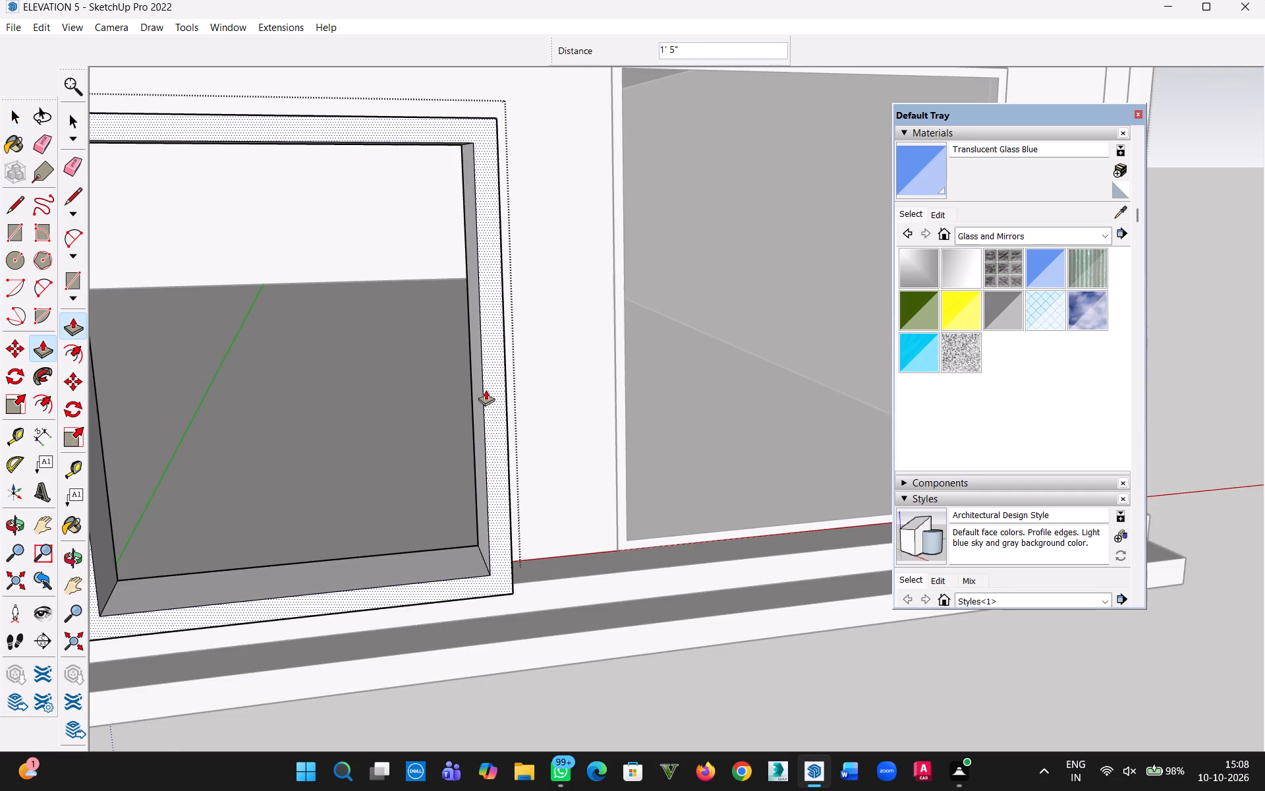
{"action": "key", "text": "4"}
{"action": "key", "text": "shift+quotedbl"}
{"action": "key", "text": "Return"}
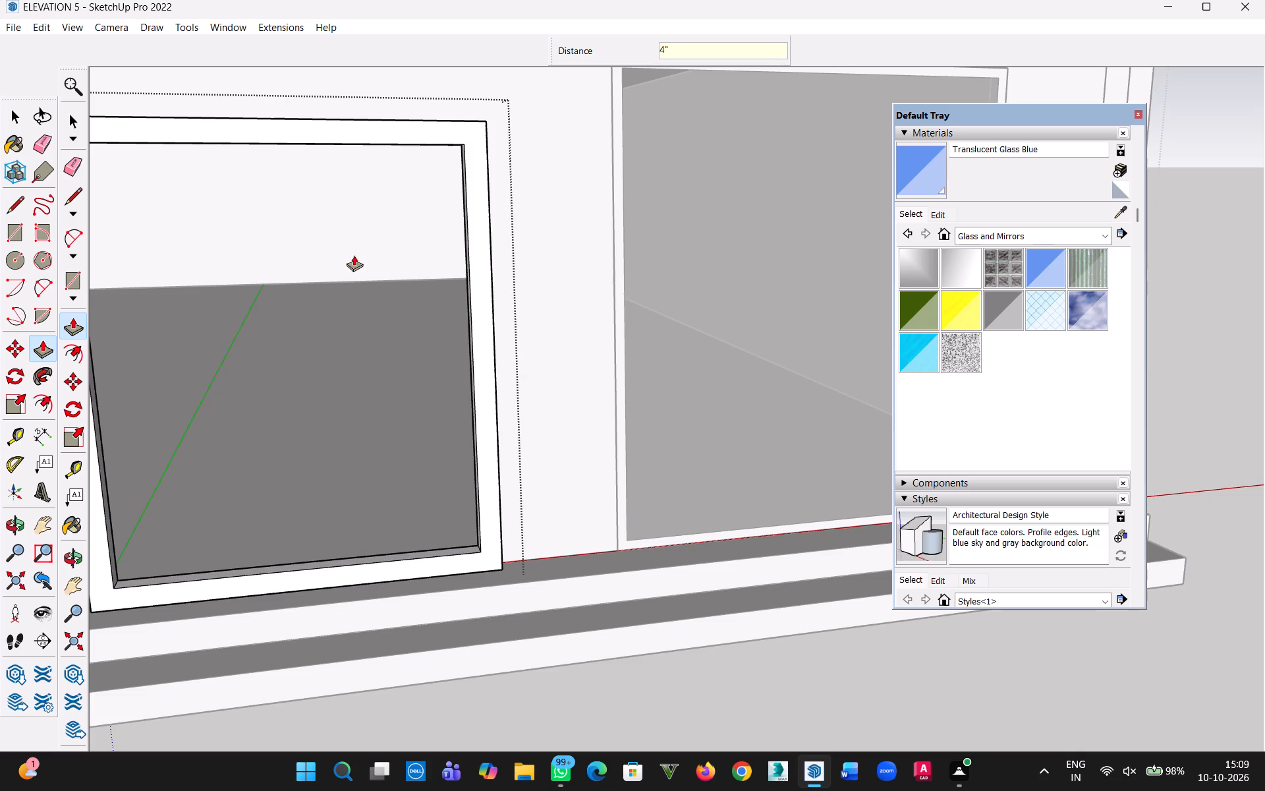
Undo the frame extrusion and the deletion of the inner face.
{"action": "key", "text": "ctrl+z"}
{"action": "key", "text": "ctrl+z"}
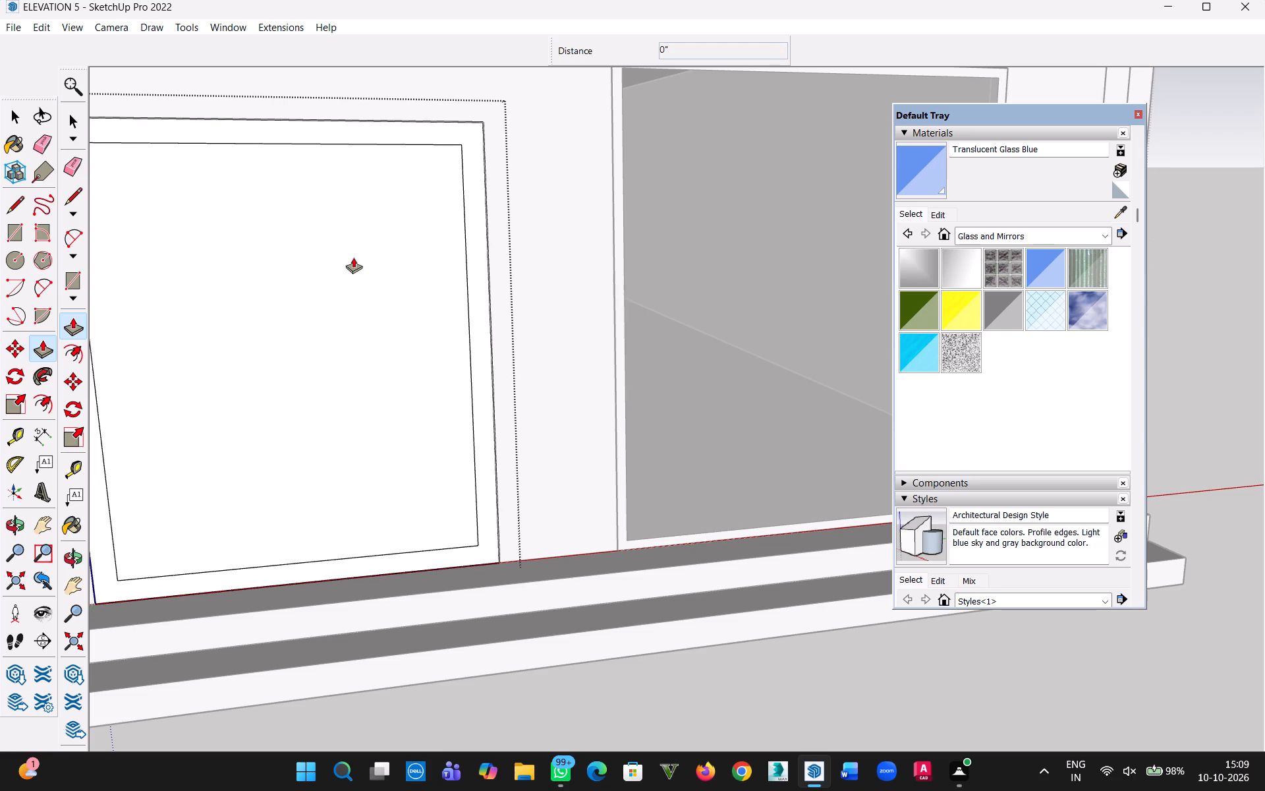
Copy the inner outline's vertical edge nearest the glazed window to the opposite inner edge, dividing the distance by 2 for a centre edge.
{"action": "left_click", "coordinate": [14, 118]}
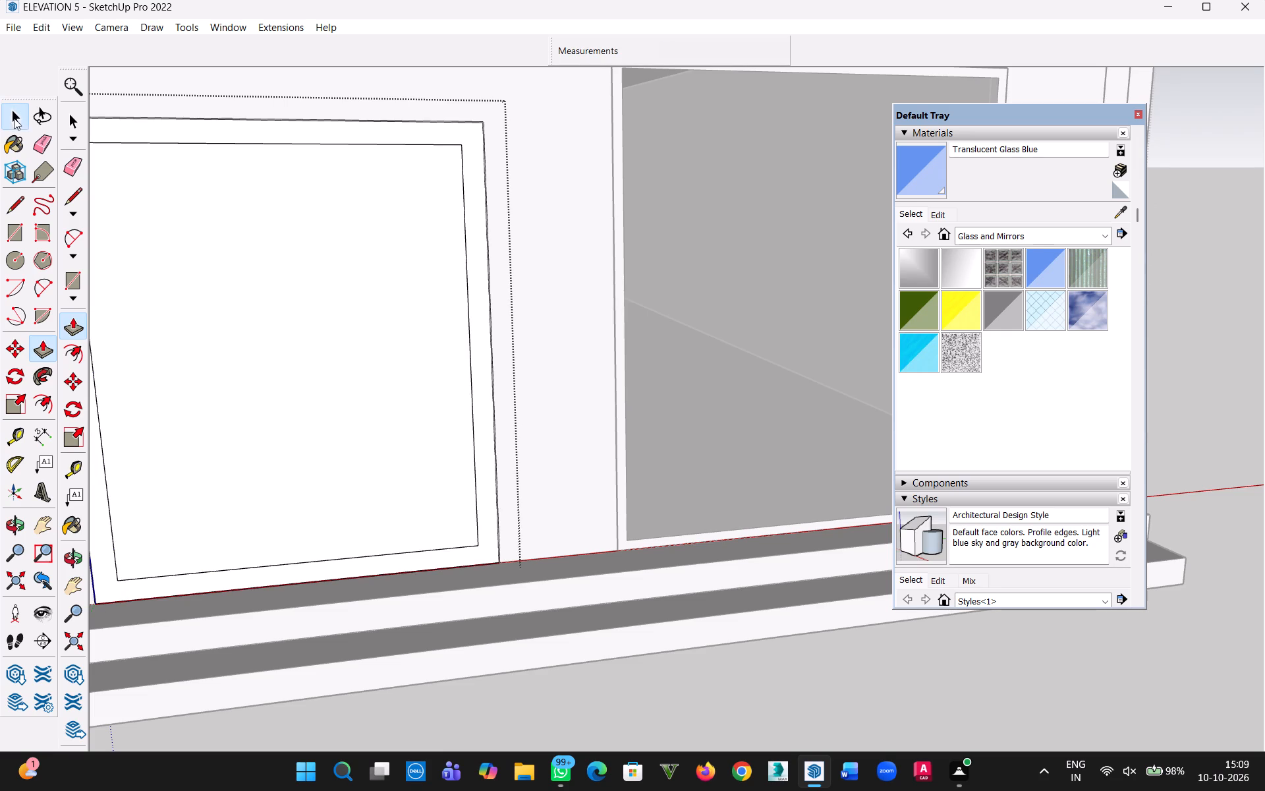
{"action": "left_click", "coordinate": [115, 548]}
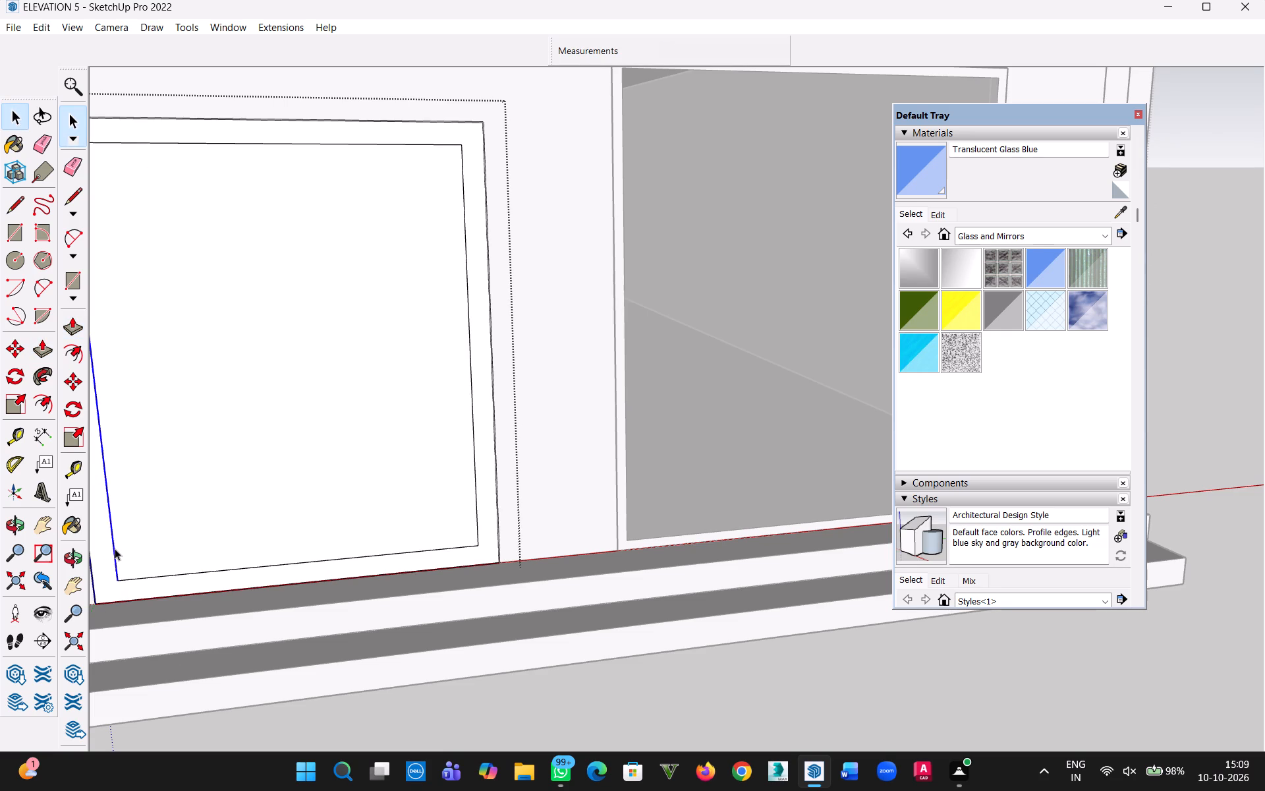
{"action": "key", "text": "m"}
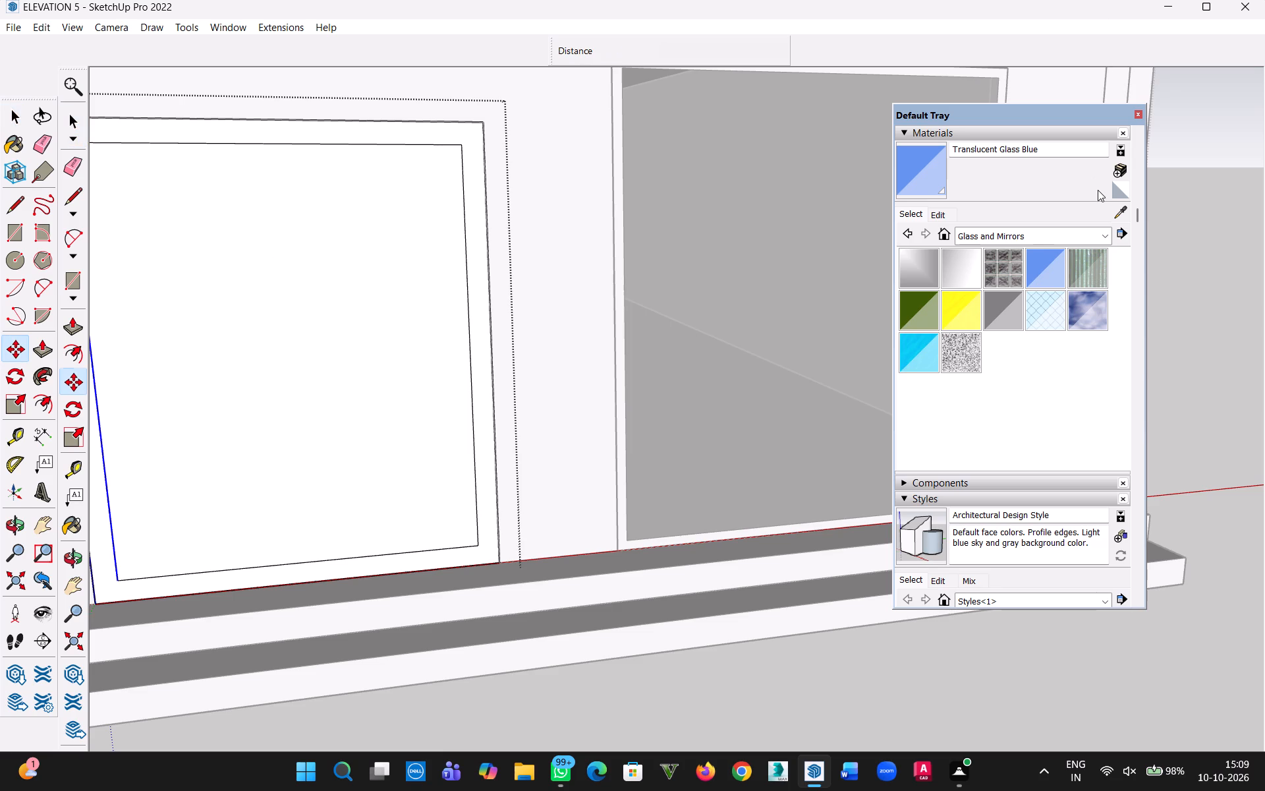
{"action": "key", "text": "h"}
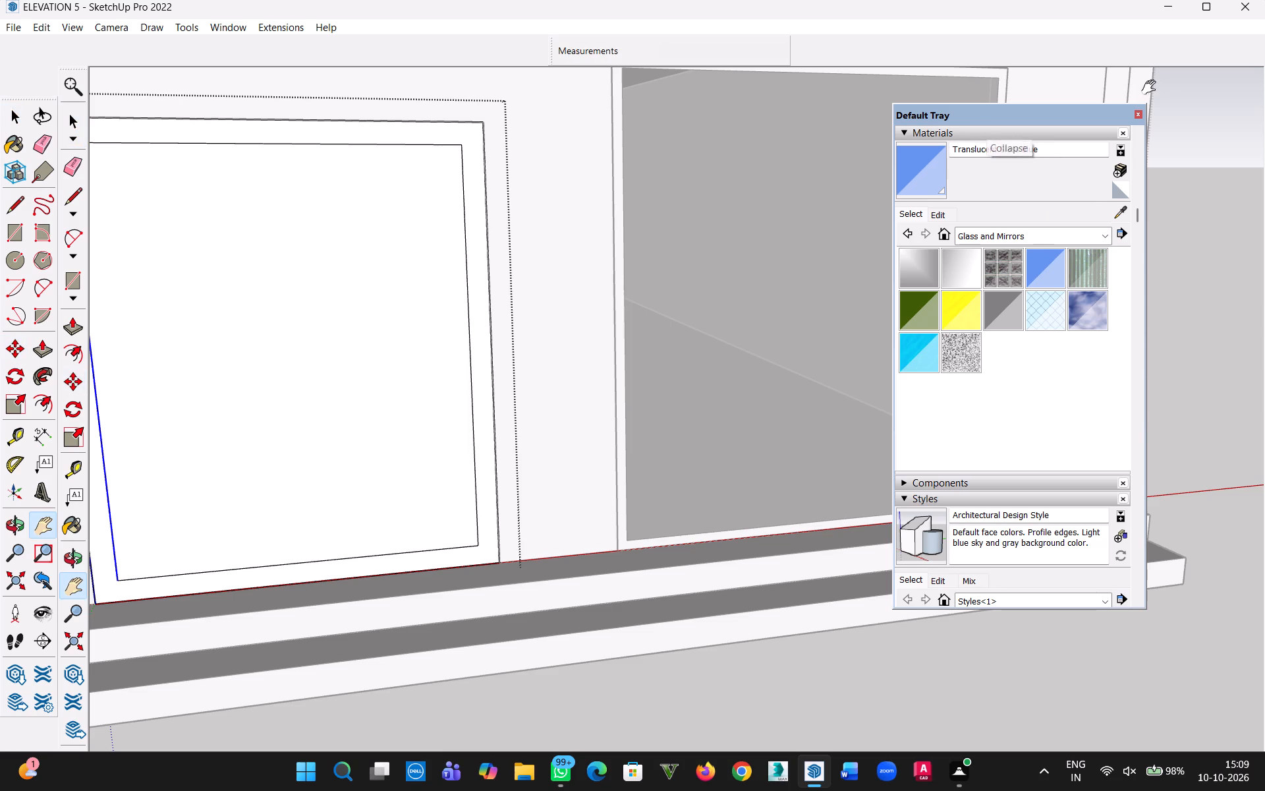
{"action": "left_click_drag", "start_coordinate": [482, 336], "coordinate": [689, 382]}
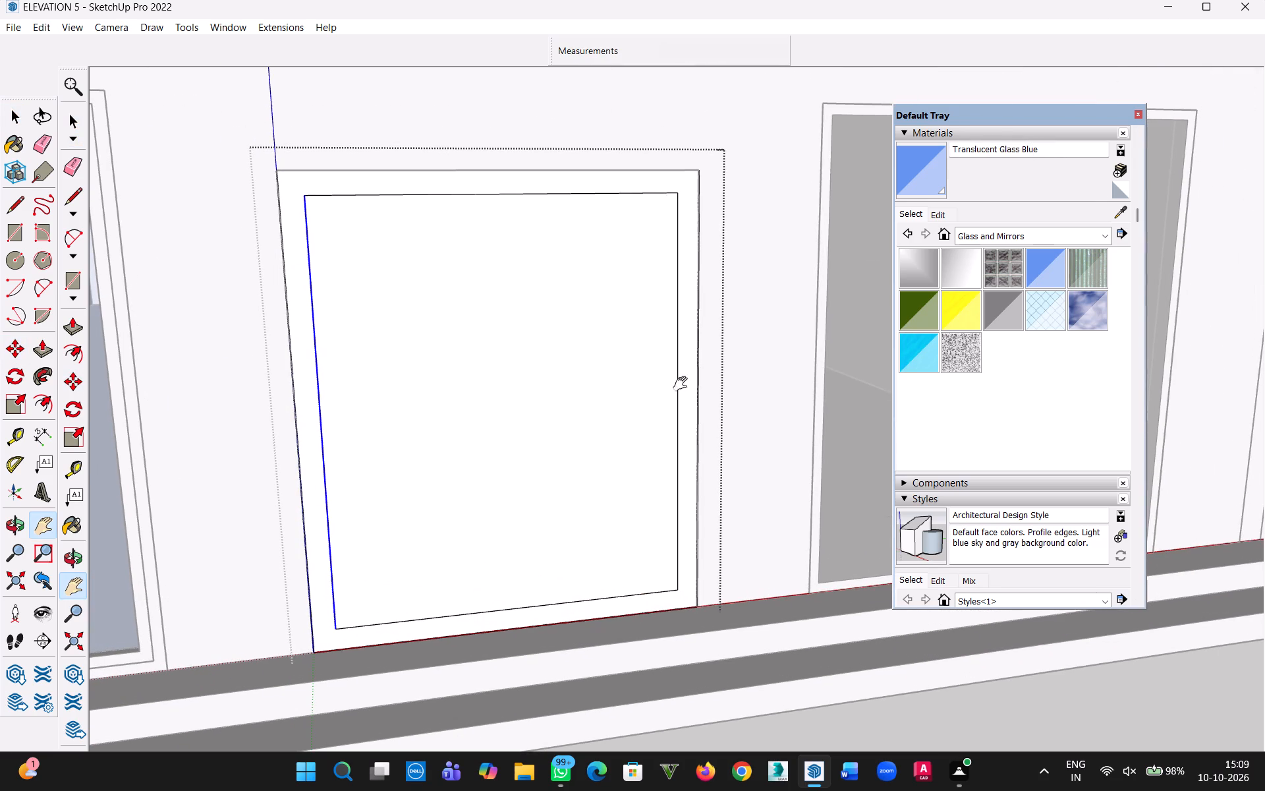
{"action": "key", "text": "Escape"}
{"action": "left_click", "coordinate": [321, 417]}
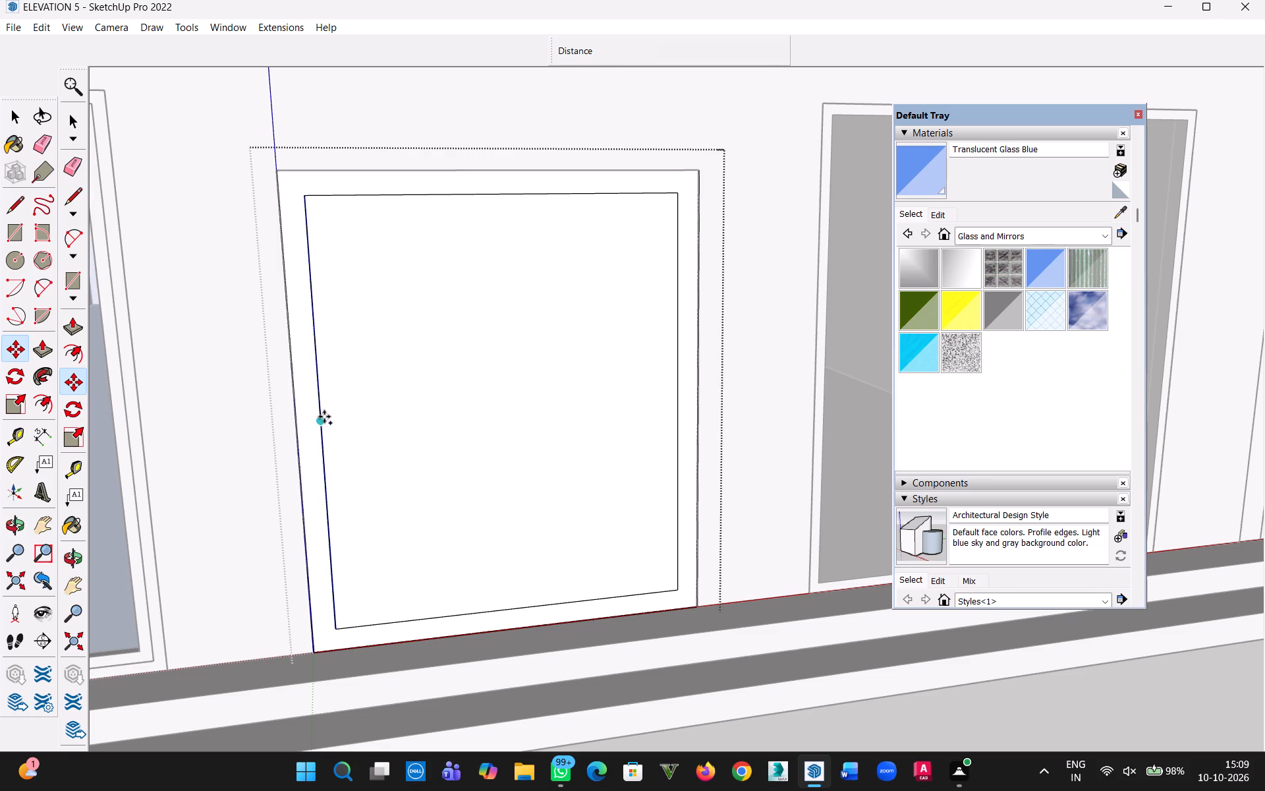
{"action": "left_click", "coordinate": [676, 399]}
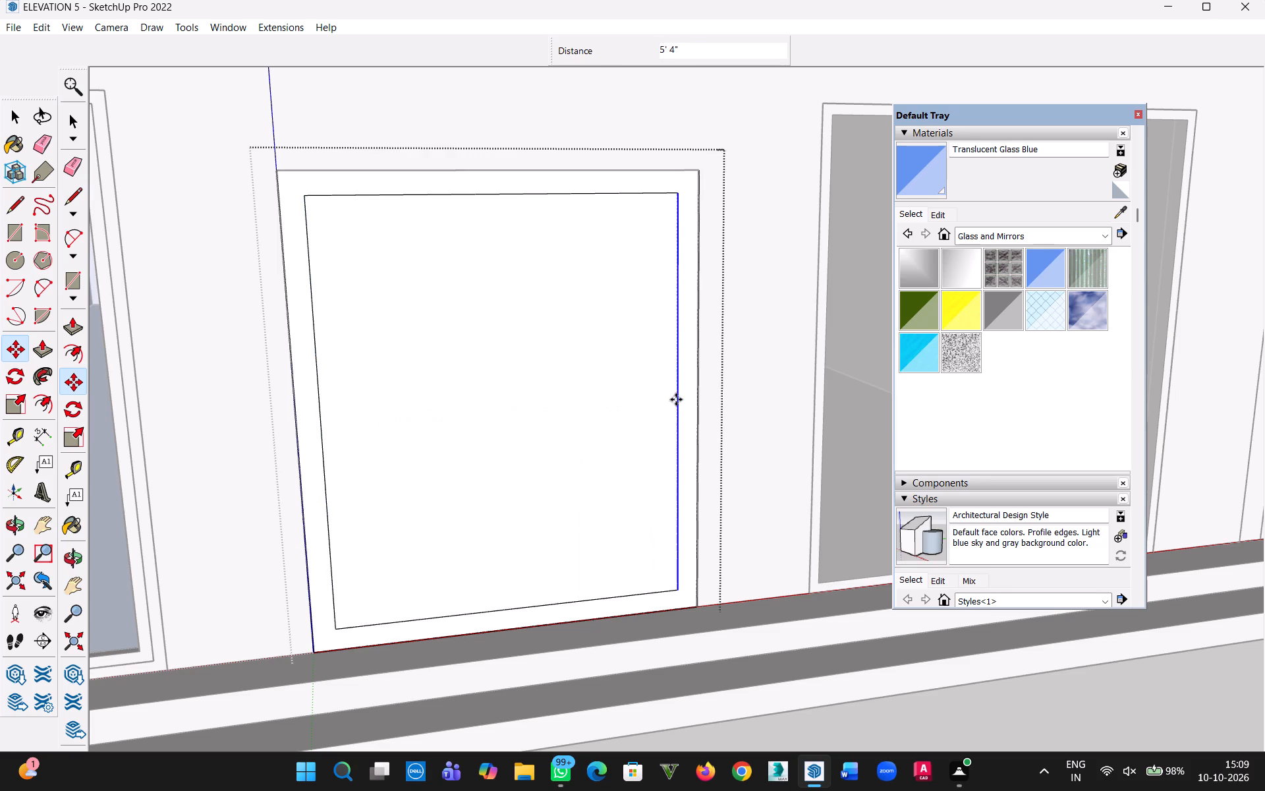
{"action": "key", "text": "slash"}
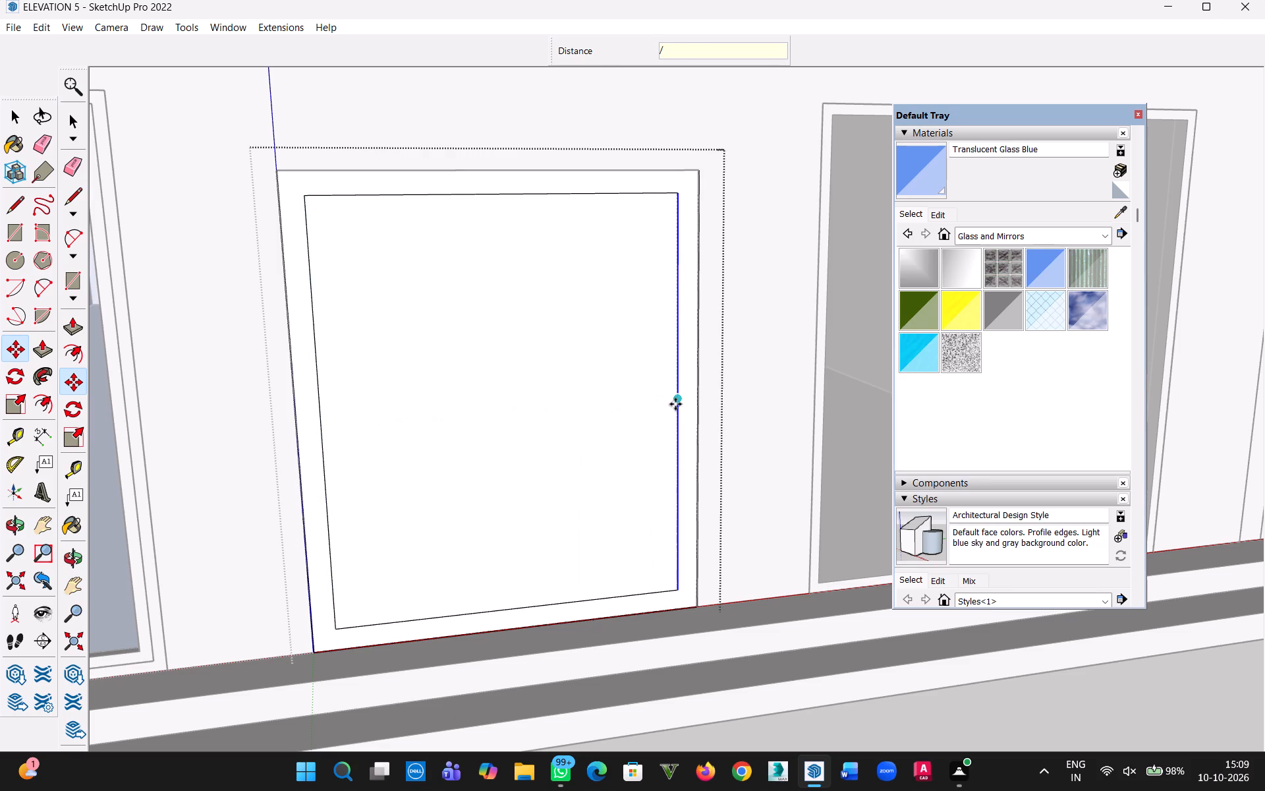
{"action": "key", "text": "2"}
{"action": "key", "text": "Return"}
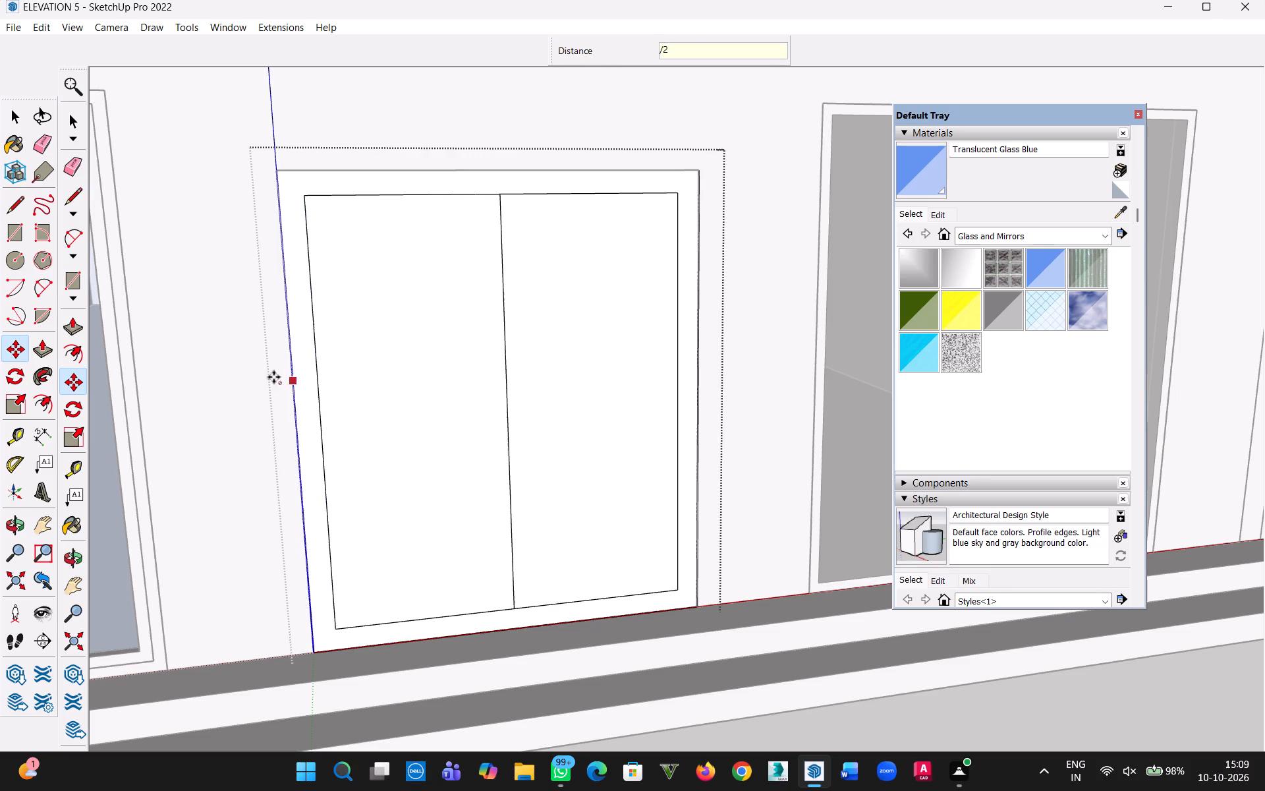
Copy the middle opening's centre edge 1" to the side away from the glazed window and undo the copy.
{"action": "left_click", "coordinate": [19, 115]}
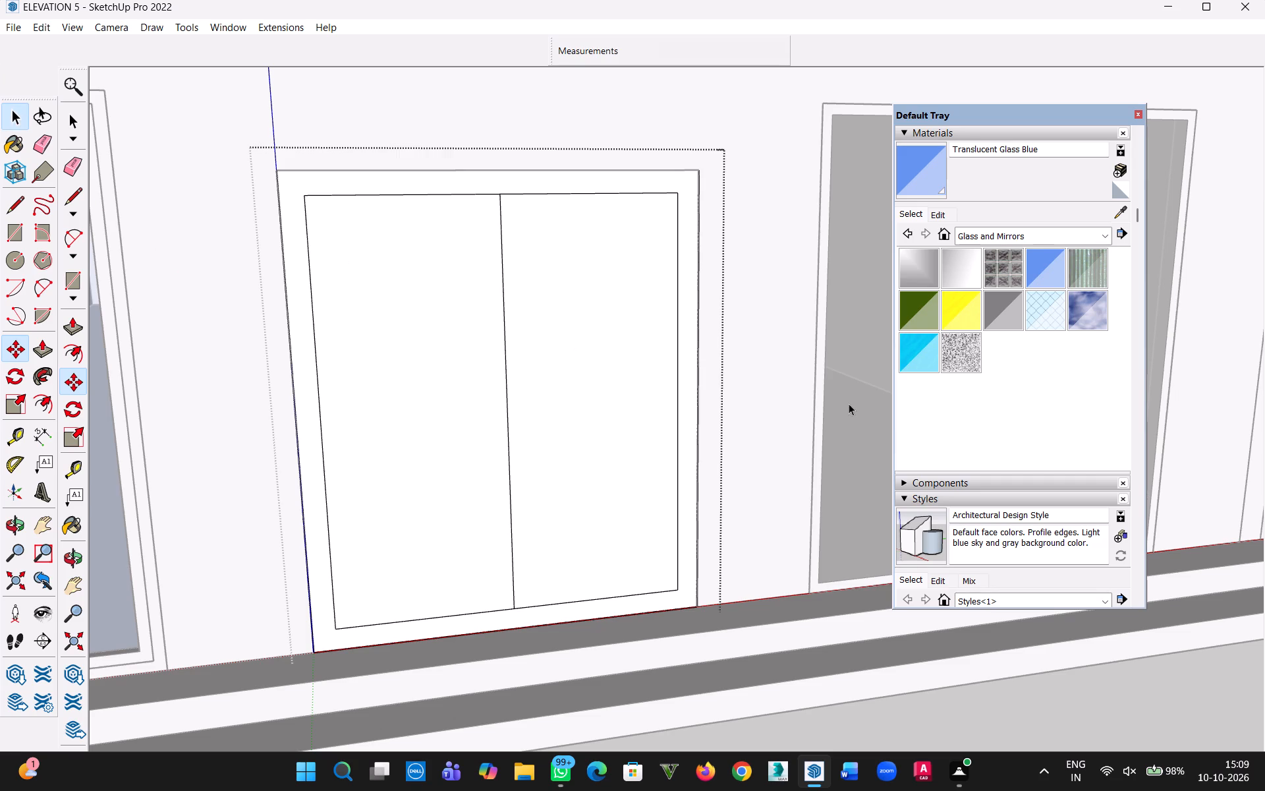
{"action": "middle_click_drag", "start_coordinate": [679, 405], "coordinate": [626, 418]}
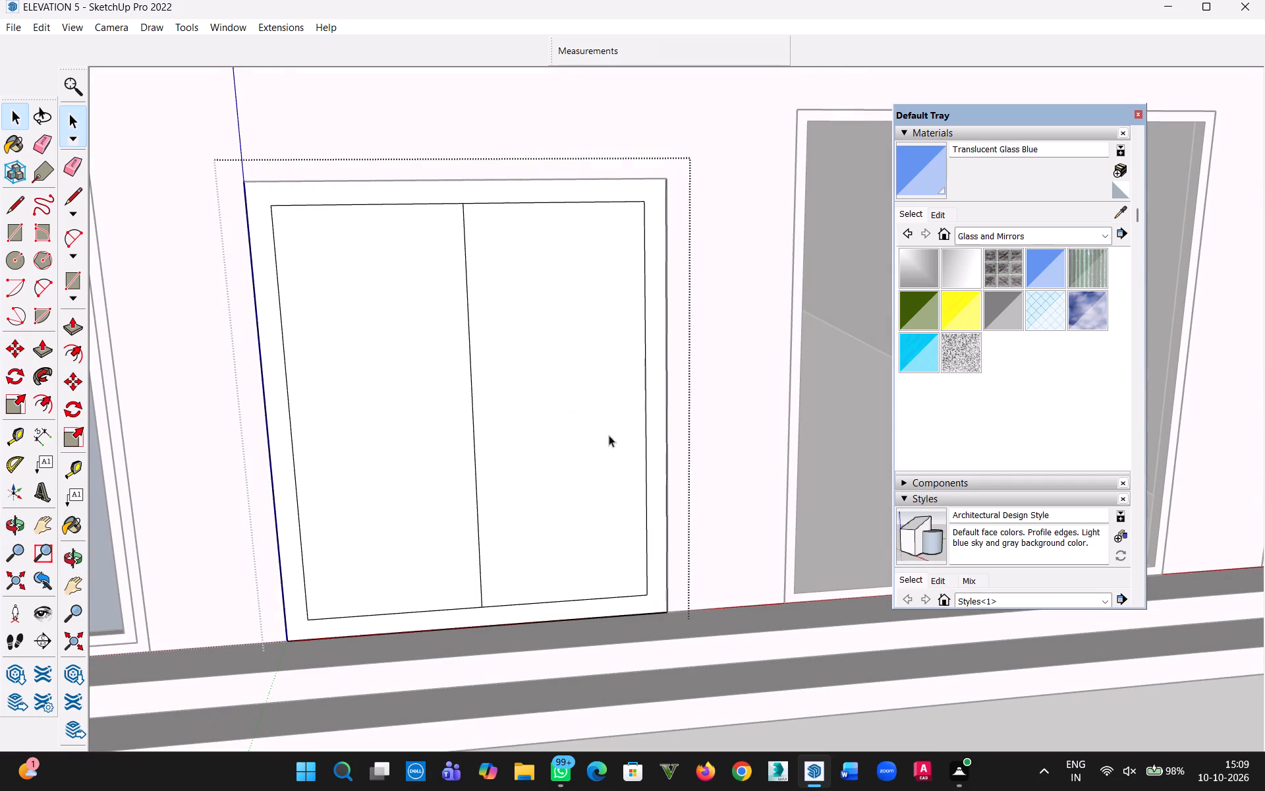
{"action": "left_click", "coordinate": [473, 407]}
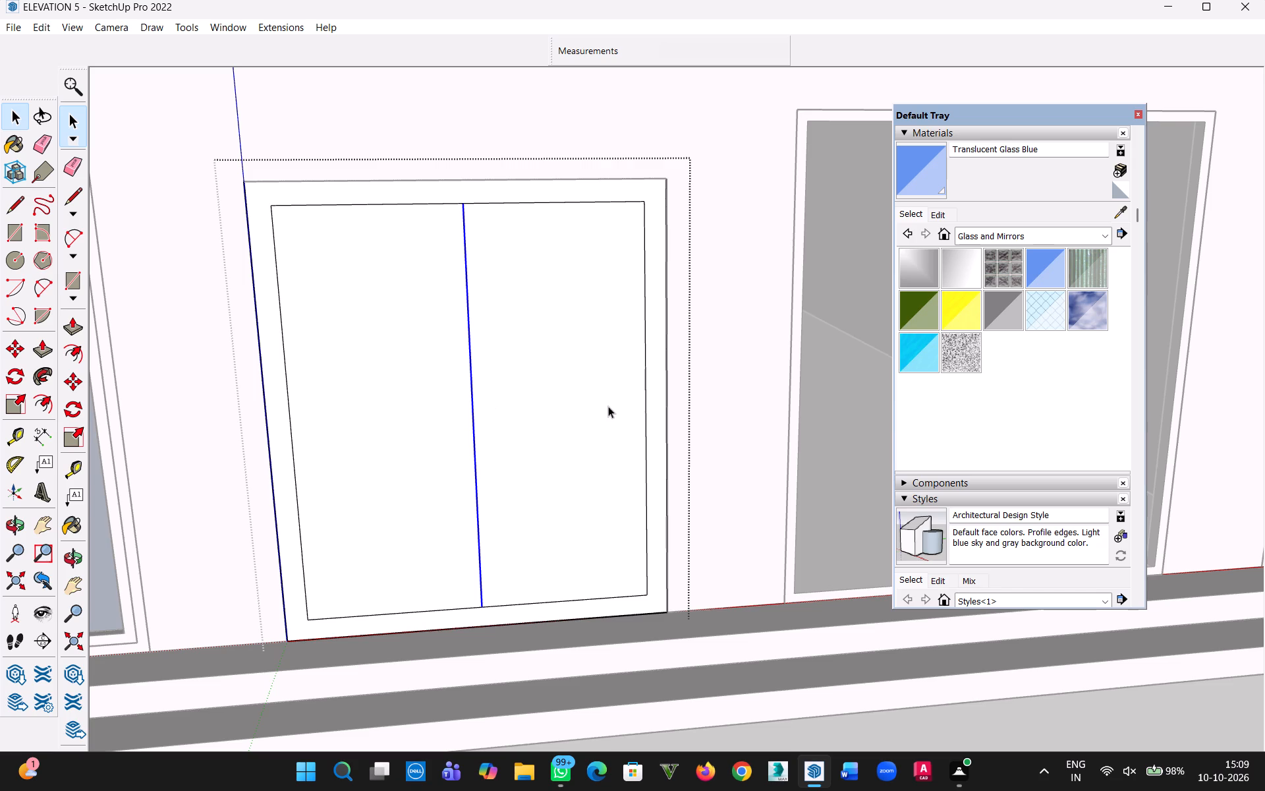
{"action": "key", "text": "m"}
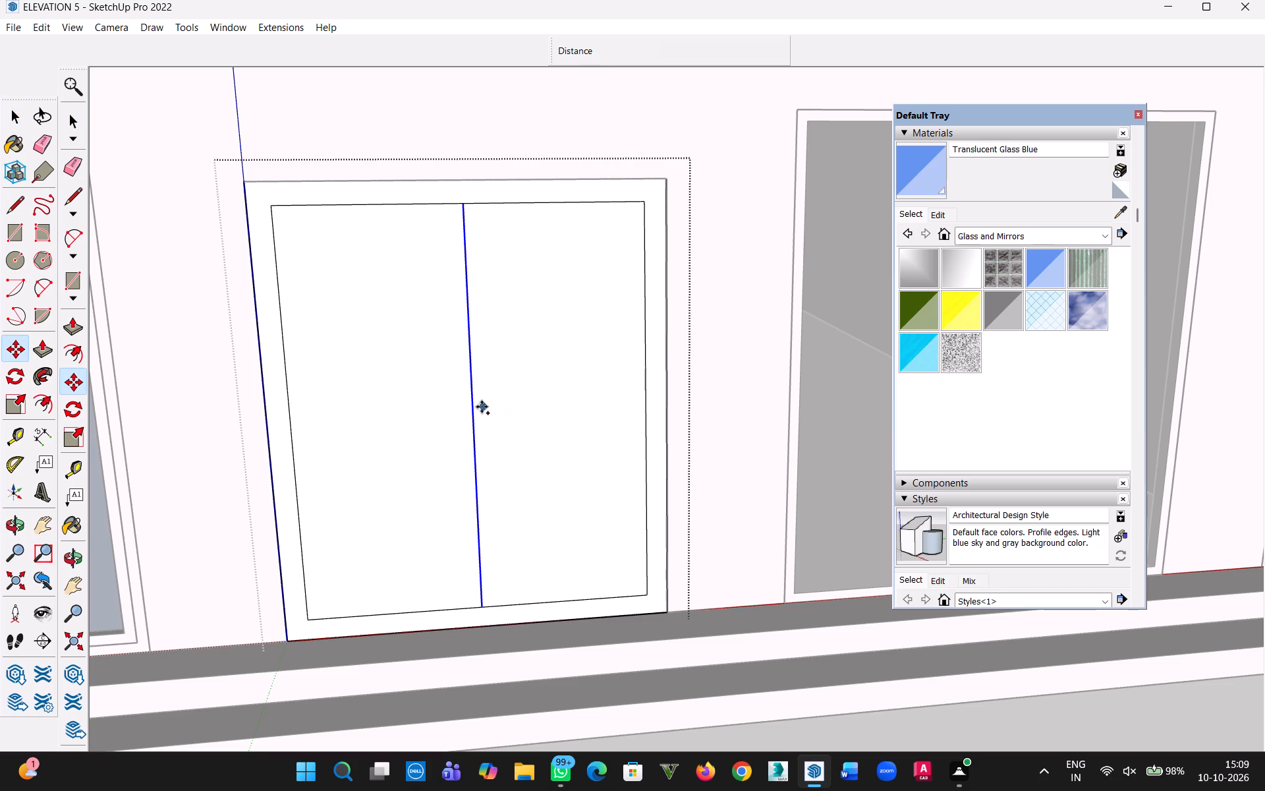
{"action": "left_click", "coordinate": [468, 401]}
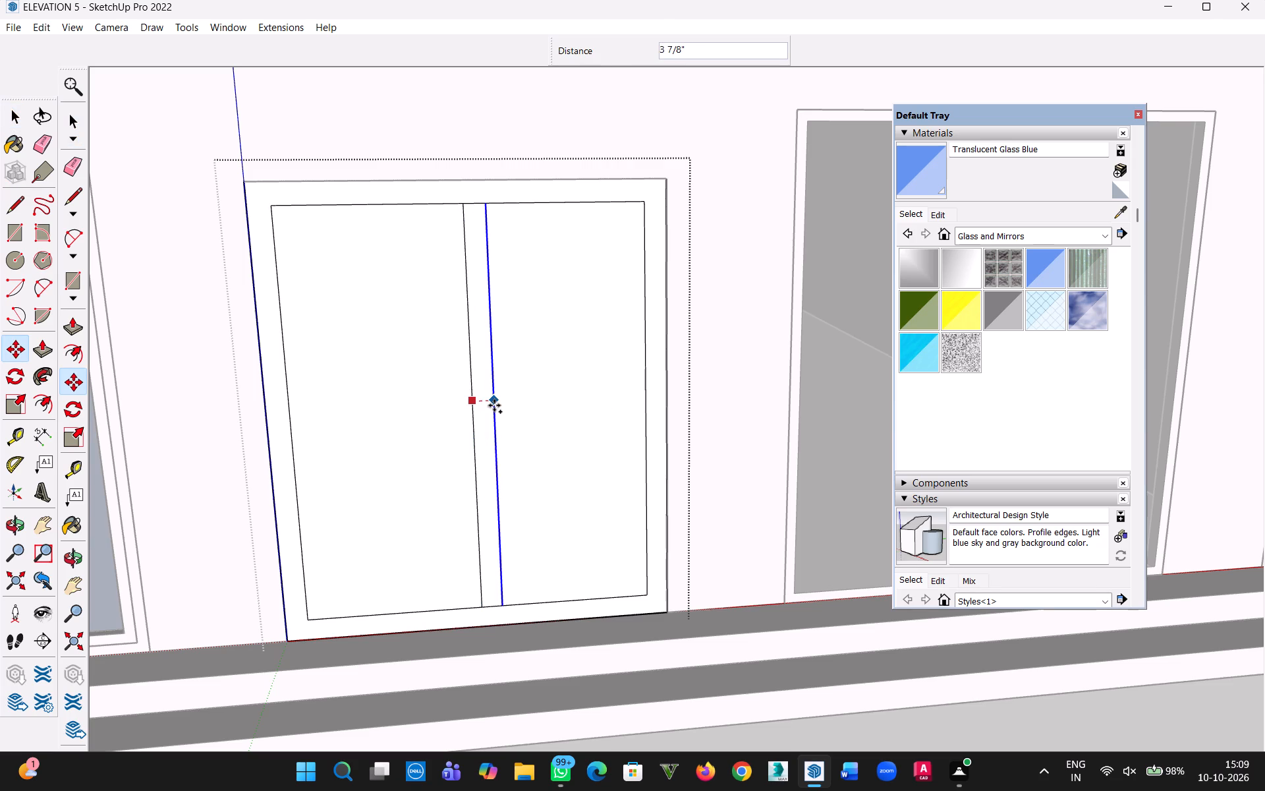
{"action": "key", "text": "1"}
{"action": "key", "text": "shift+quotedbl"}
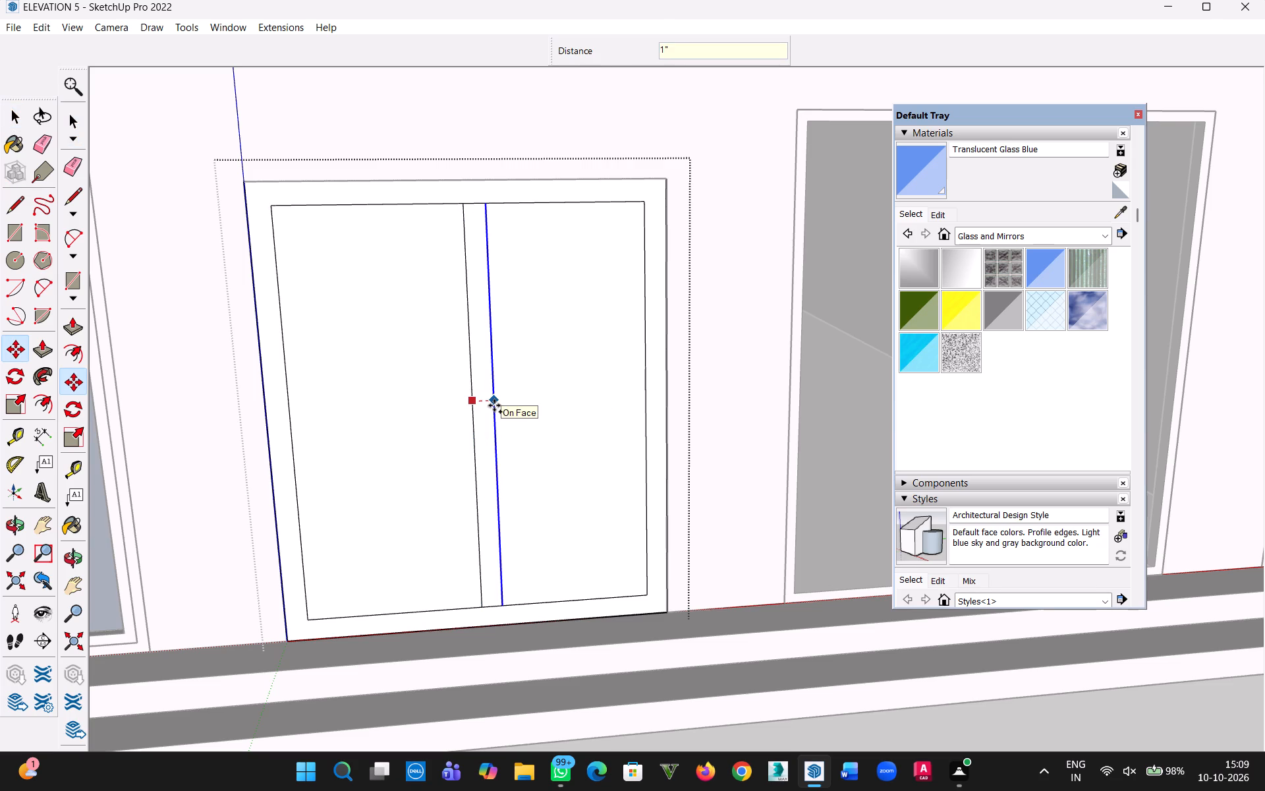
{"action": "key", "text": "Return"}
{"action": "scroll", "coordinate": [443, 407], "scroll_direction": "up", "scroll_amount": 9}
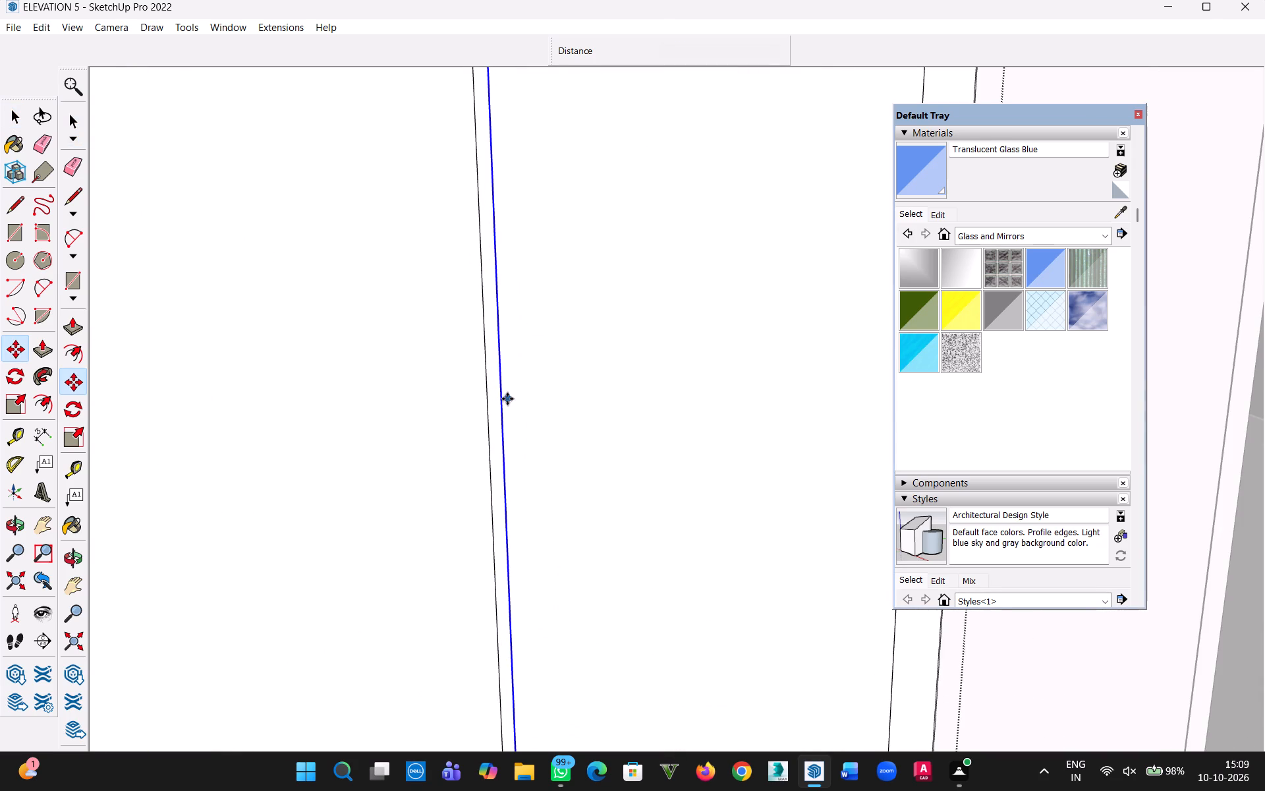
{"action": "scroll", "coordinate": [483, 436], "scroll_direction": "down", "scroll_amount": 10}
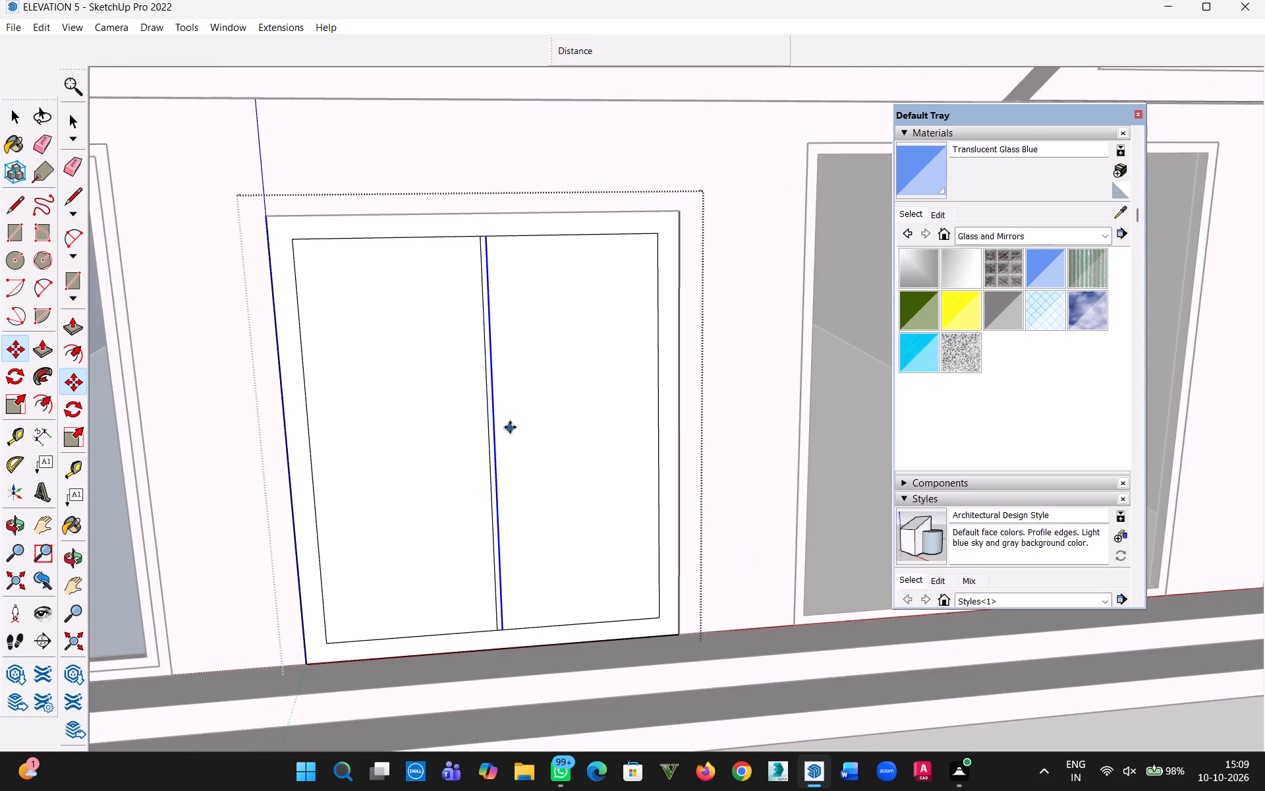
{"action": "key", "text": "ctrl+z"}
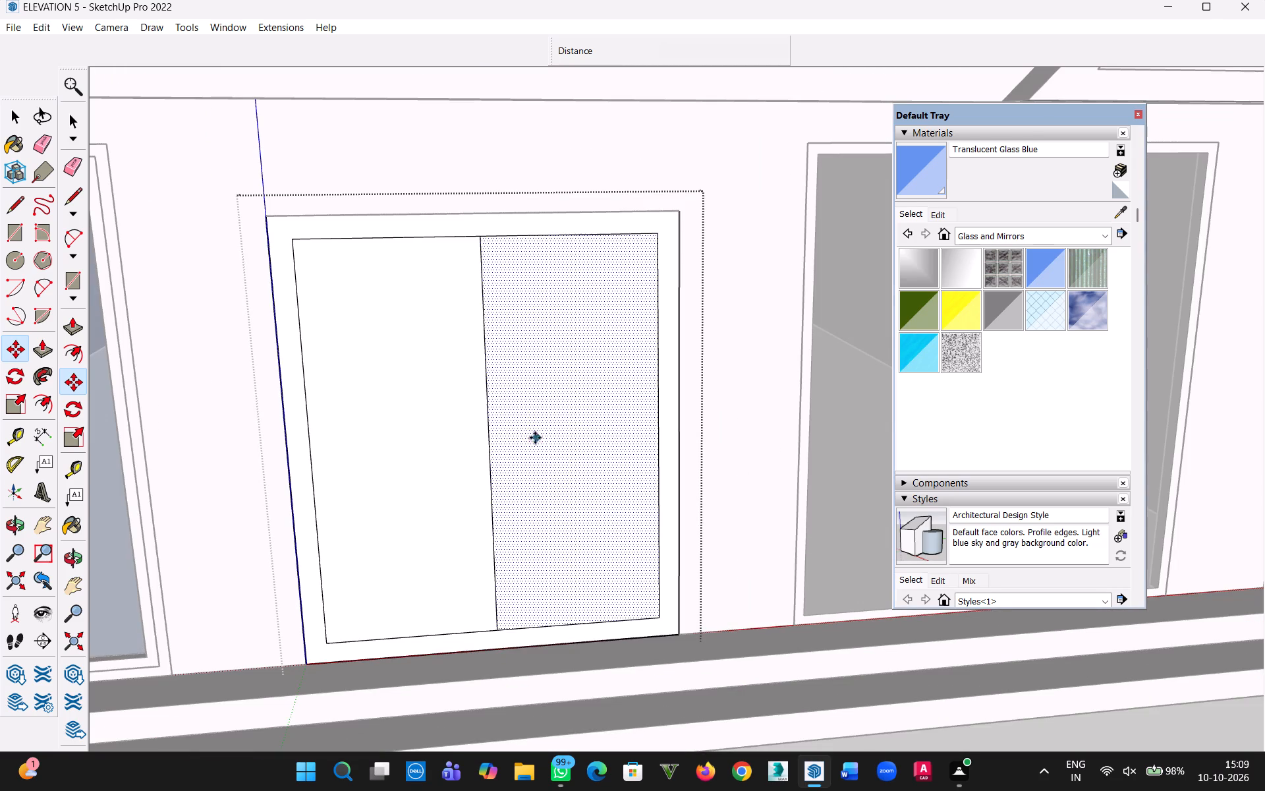
Copy the middle opening's centre edge 2" to each side to outline a central mullion.
{"action": "scroll", "coordinate": [520, 439], "scroll_direction": "up", "scroll_amount": 5}
{"action": "left_click", "coordinate": [470, 438]}
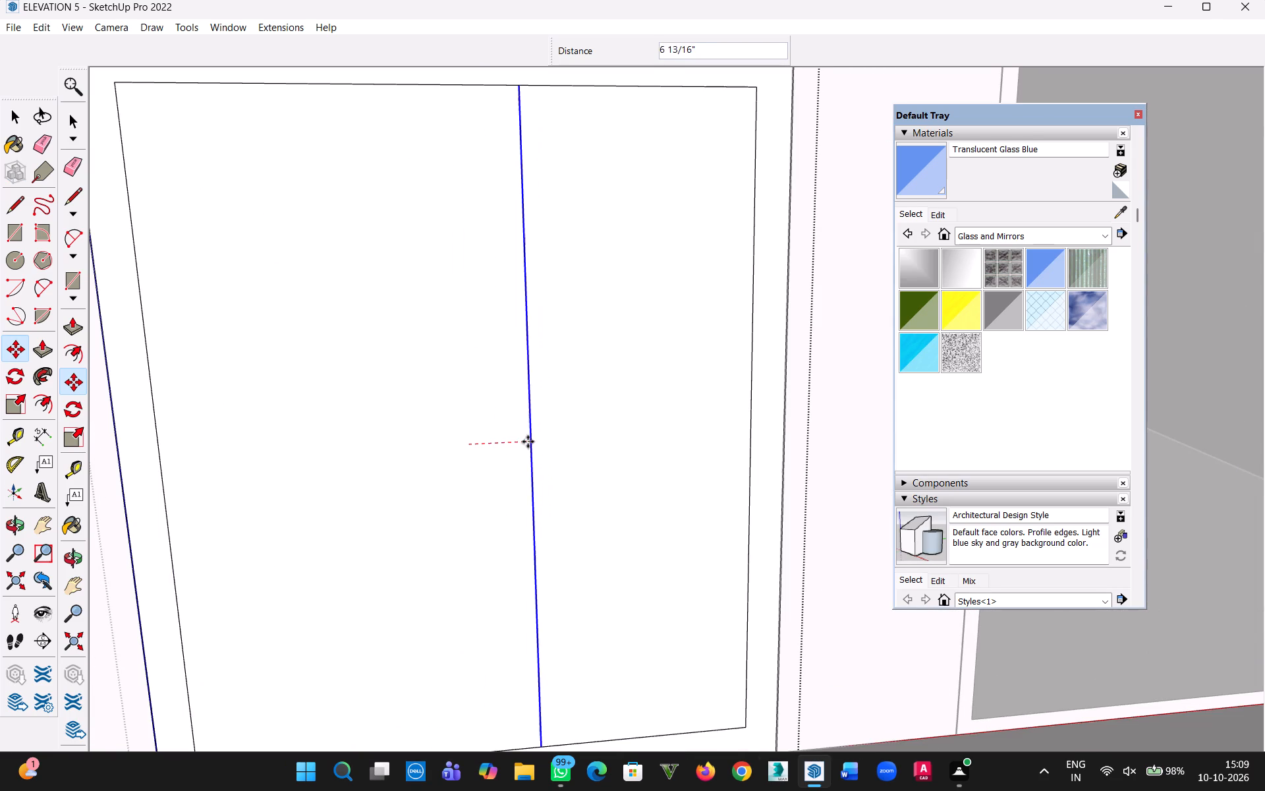
{"action": "key", "text": "Escape"}
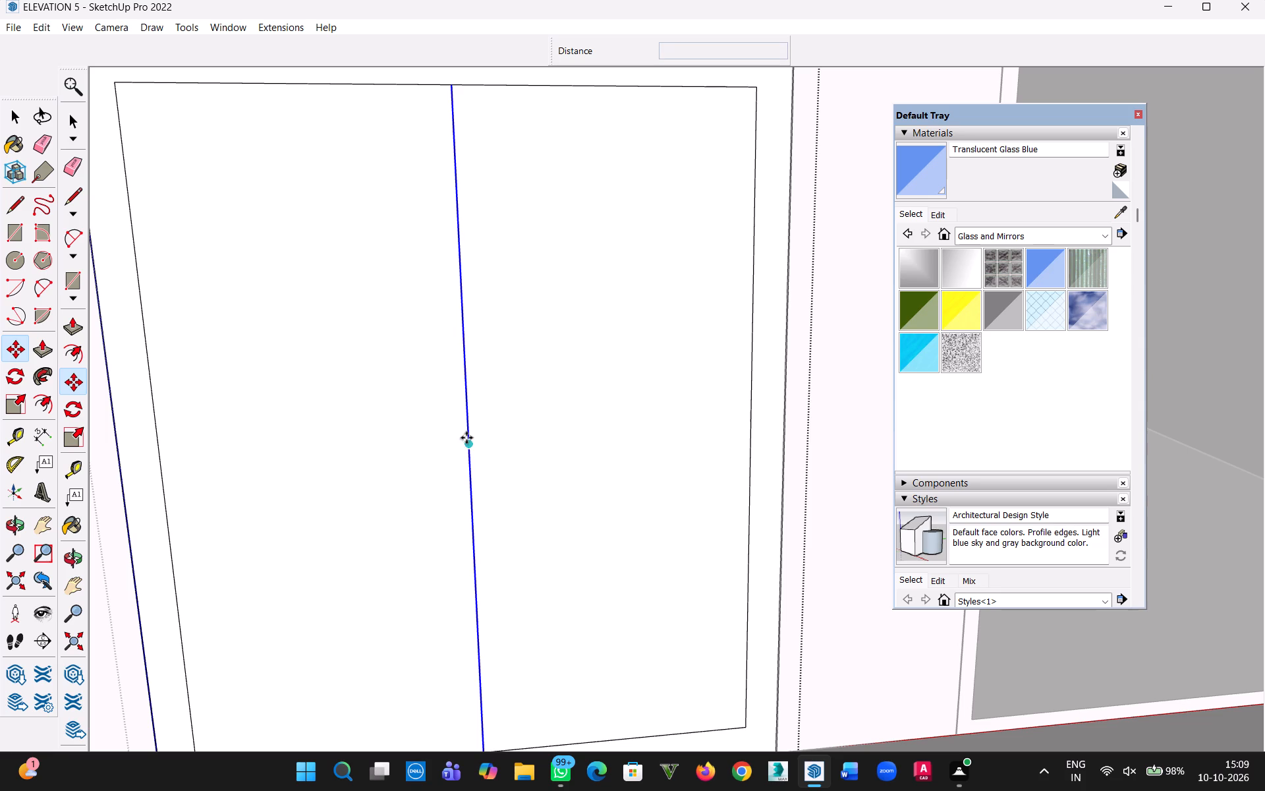
{"action": "left_click", "coordinate": [466, 438]}
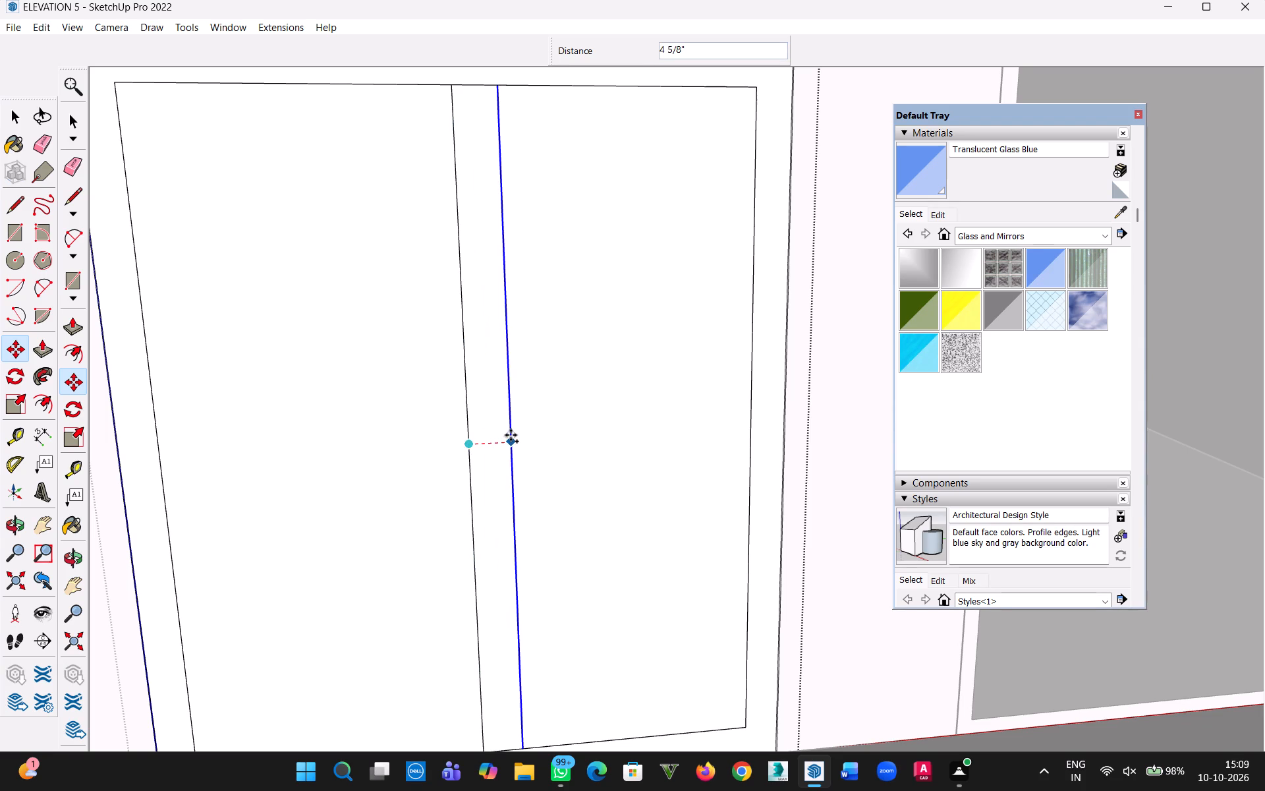
{"action": "type", "text": "2\""}
{"action": "key", "text": "Return"}
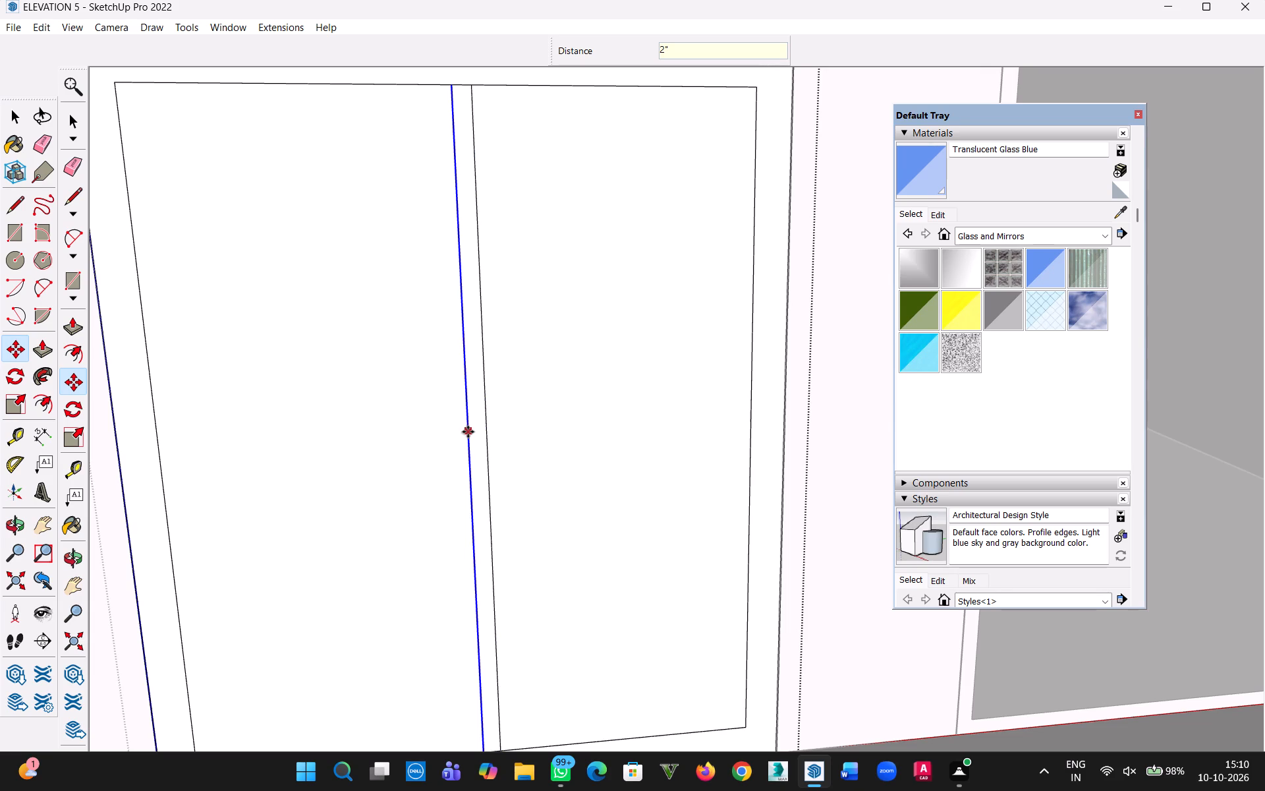
{"action": "left_click", "coordinate": [468, 432]}
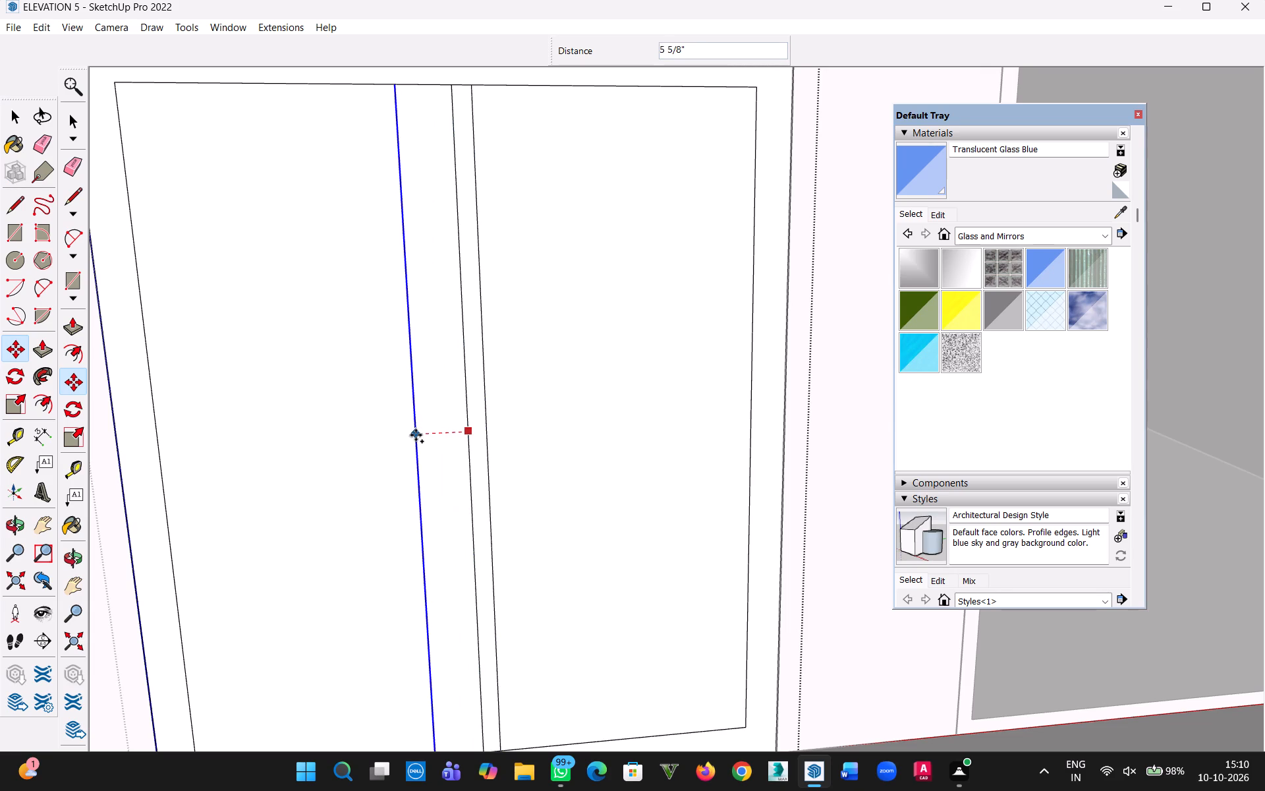
{"action": "key", "text": "2"}
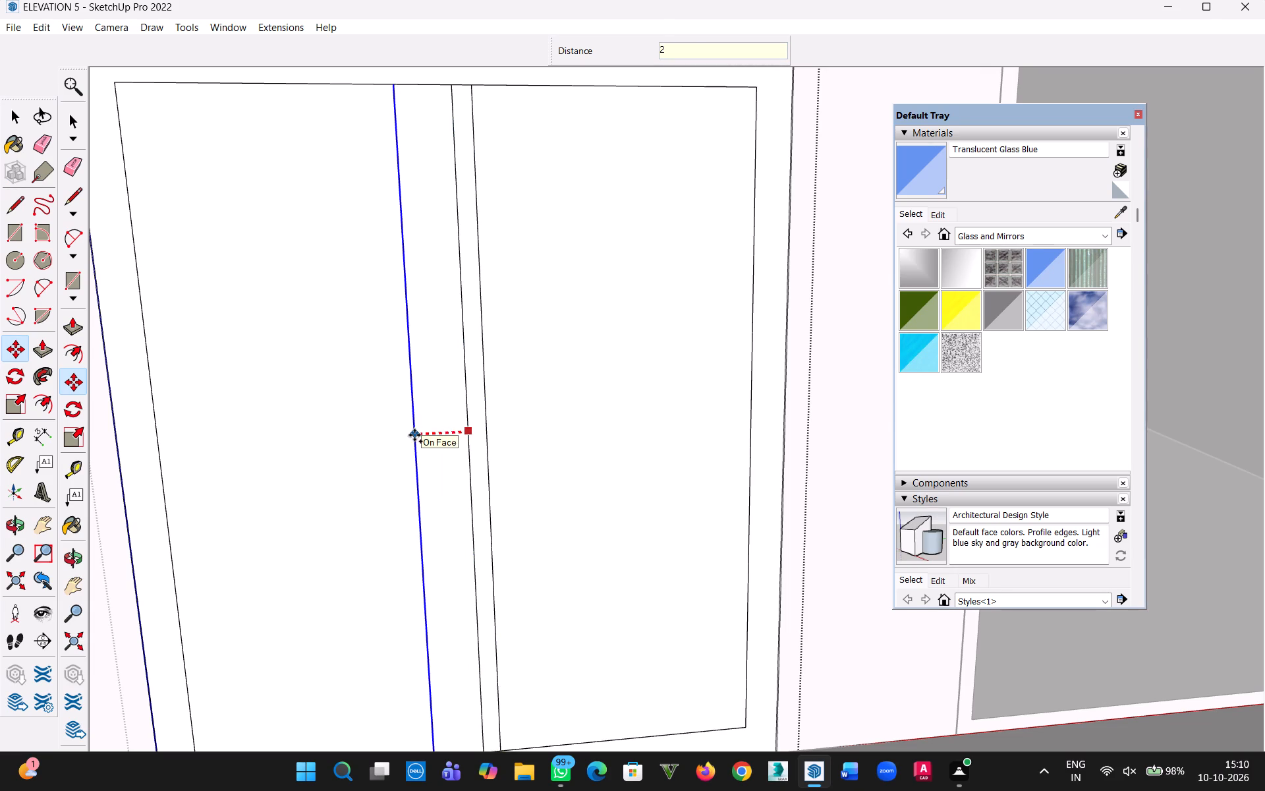
{"action": "key", "text": "shift+quotedbl"}
{"action": "key", "text": "Return"}
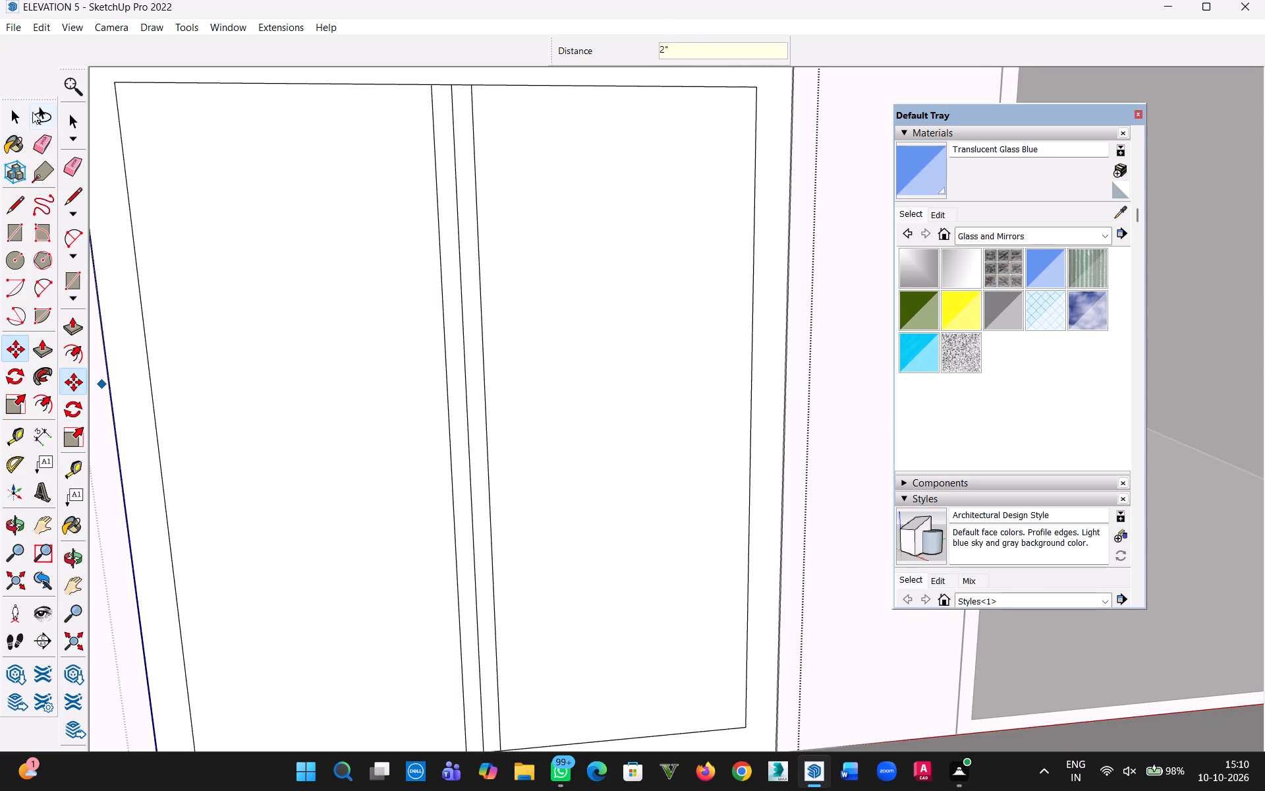
Delete the original centre edge and the short top and bottom edges between the mullion lines, joining the mullion to the frame.
{"action": "left_click", "coordinate": [20, 112]}
{"action": "scroll", "coordinate": [359, 97], "scroll_direction": "down", "scroll_amount": 4}
{"action": "scroll", "coordinate": [455, 111], "scroll_direction": "down", "scroll_amount": 1}
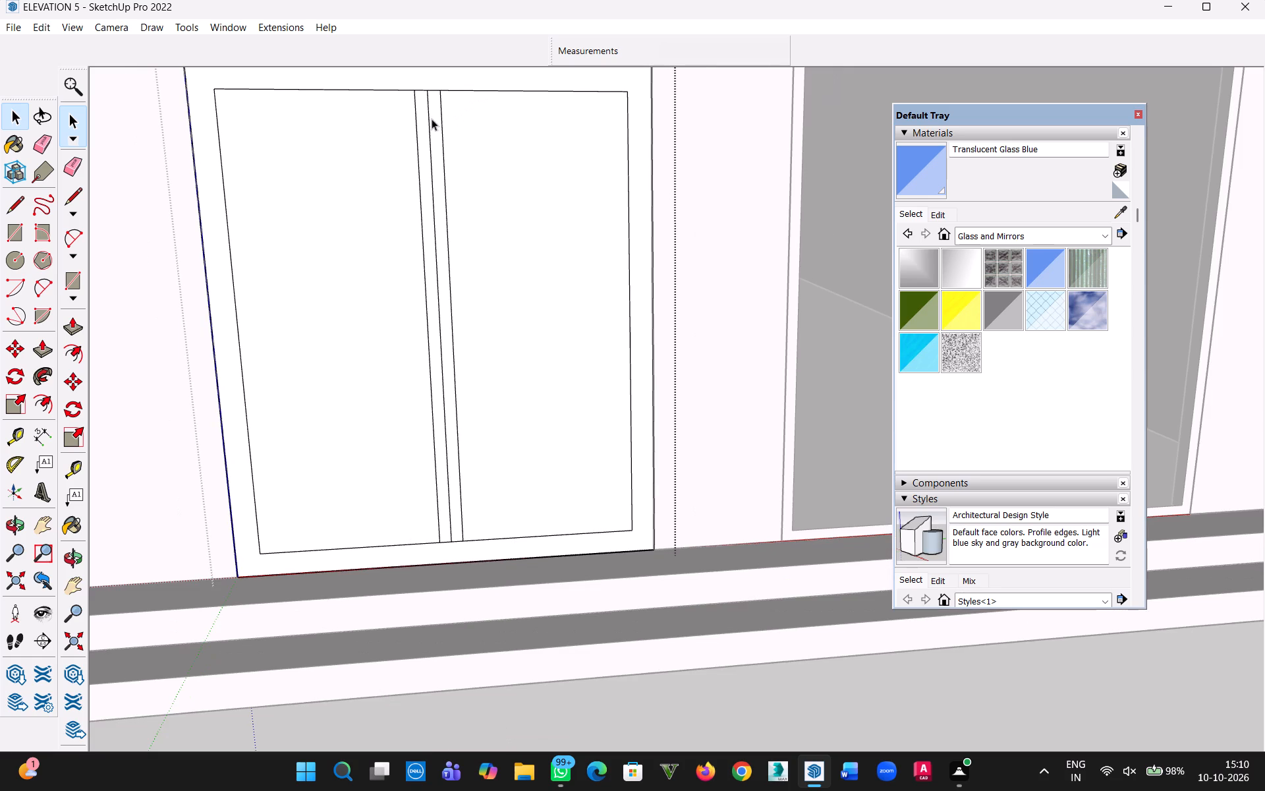
{"action": "left_click", "coordinate": [427, 119]}
{"action": "key", "text": "Delete"}
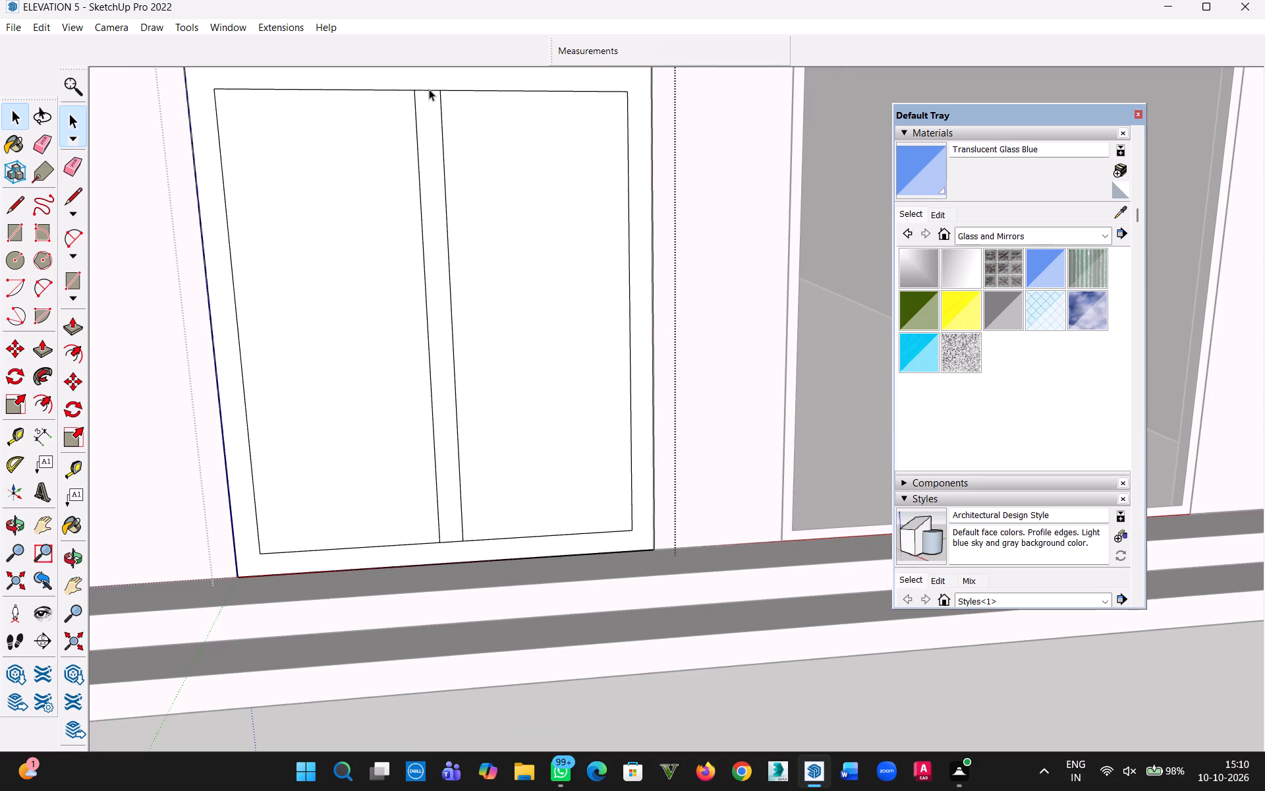
{"action": "left_click", "coordinate": [430, 92]}
{"action": "key", "text": "Delete"}
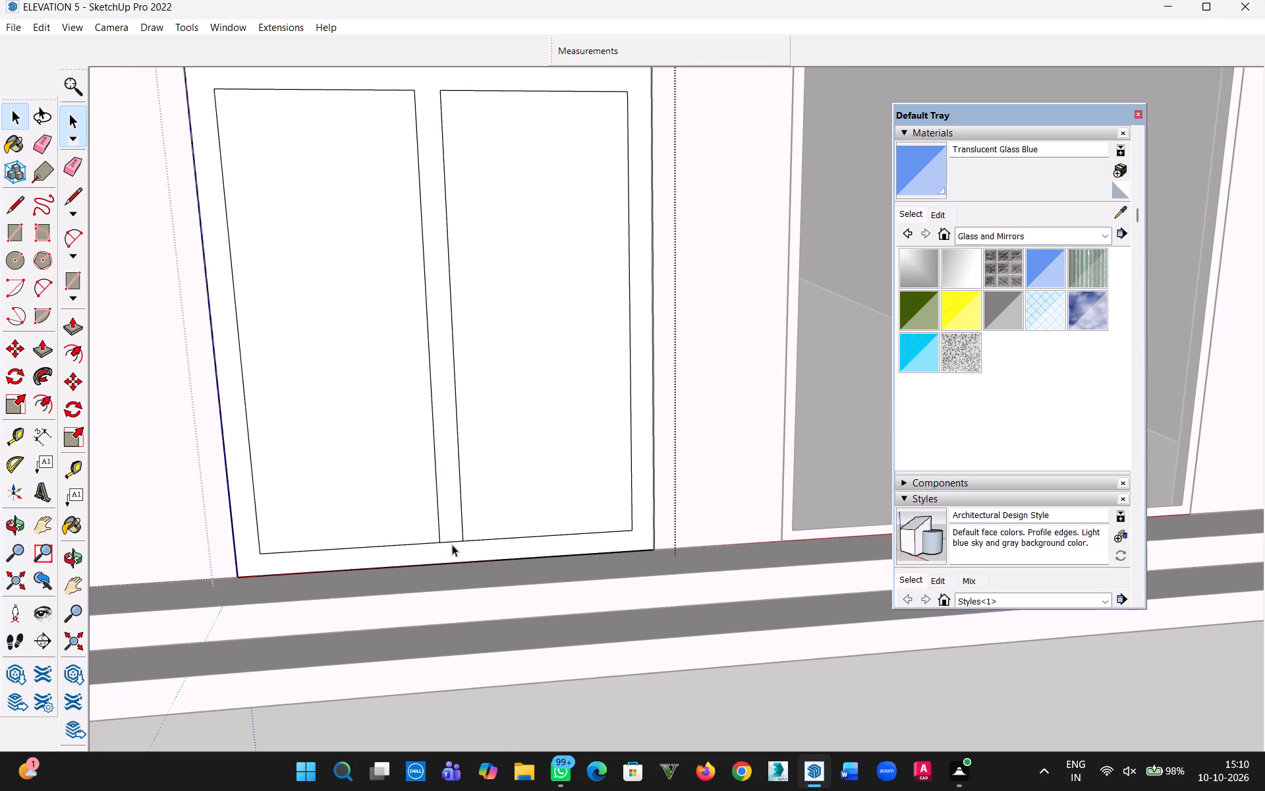
{"action": "left_click", "coordinate": [449, 541]}
{"action": "key", "text": "Delete"}
Delete the two panel faces on either side of the mullion, leaving both panes open.
{"action": "left_click", "coordinate": [505, 360]}
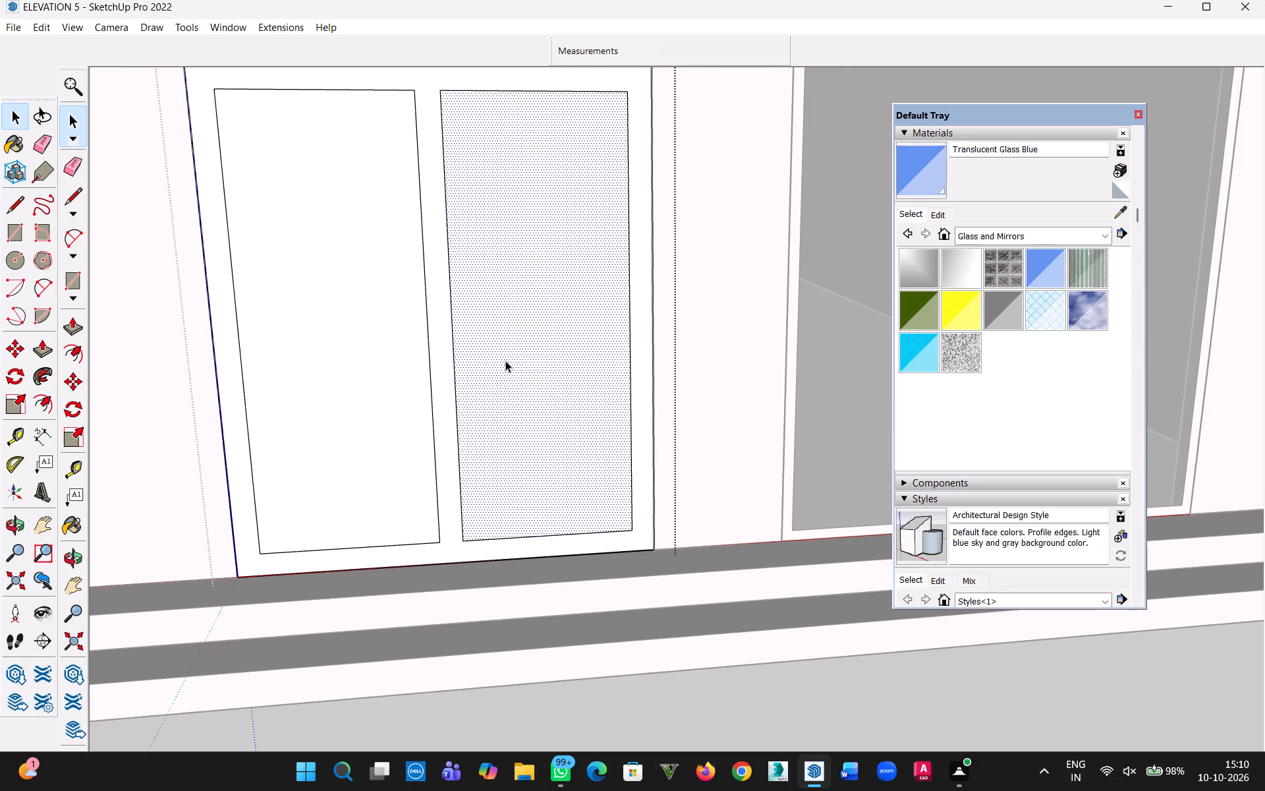
{"action": "key", "text": "Delete"}
{"action": "left_click", "coordinate": [347, 358]}
{"action": "key", "text": "Delete"}
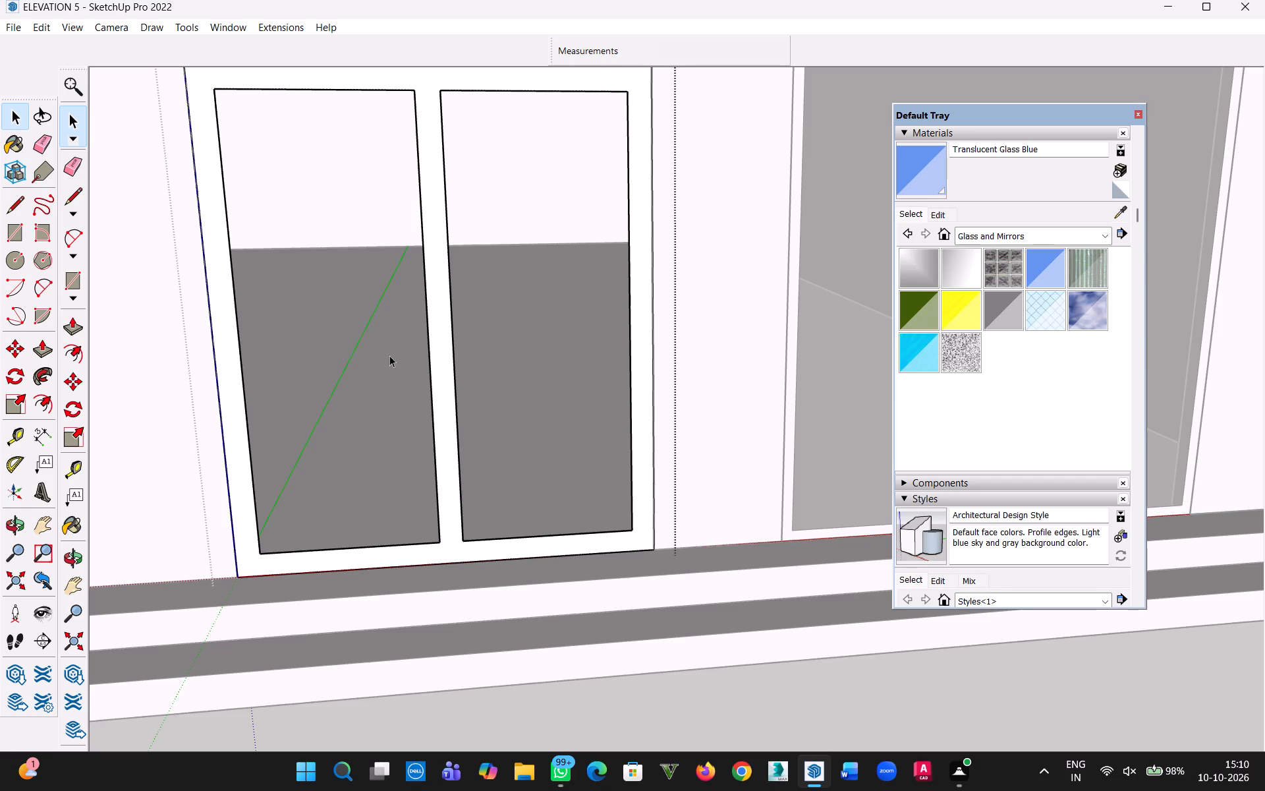
Extrude the middle opening's frame and central mullion 4" with Push/Pull.
{"action": "scroll", "coordinate": [391, 349], "scroll_direction": "down", "scroll_amount": 5}
{"action": "middle_click_drag", "start_coordinate": [454, 280], "coordinate": [471, 363]}
{"action": "scroll", "coordinate": [445, 397], "scroll_direction": "up", "scroll_amount": 6}
{"action": "middle_click_drag", "start_coordinate": [434, 444], "coordinate": [436, 398]}
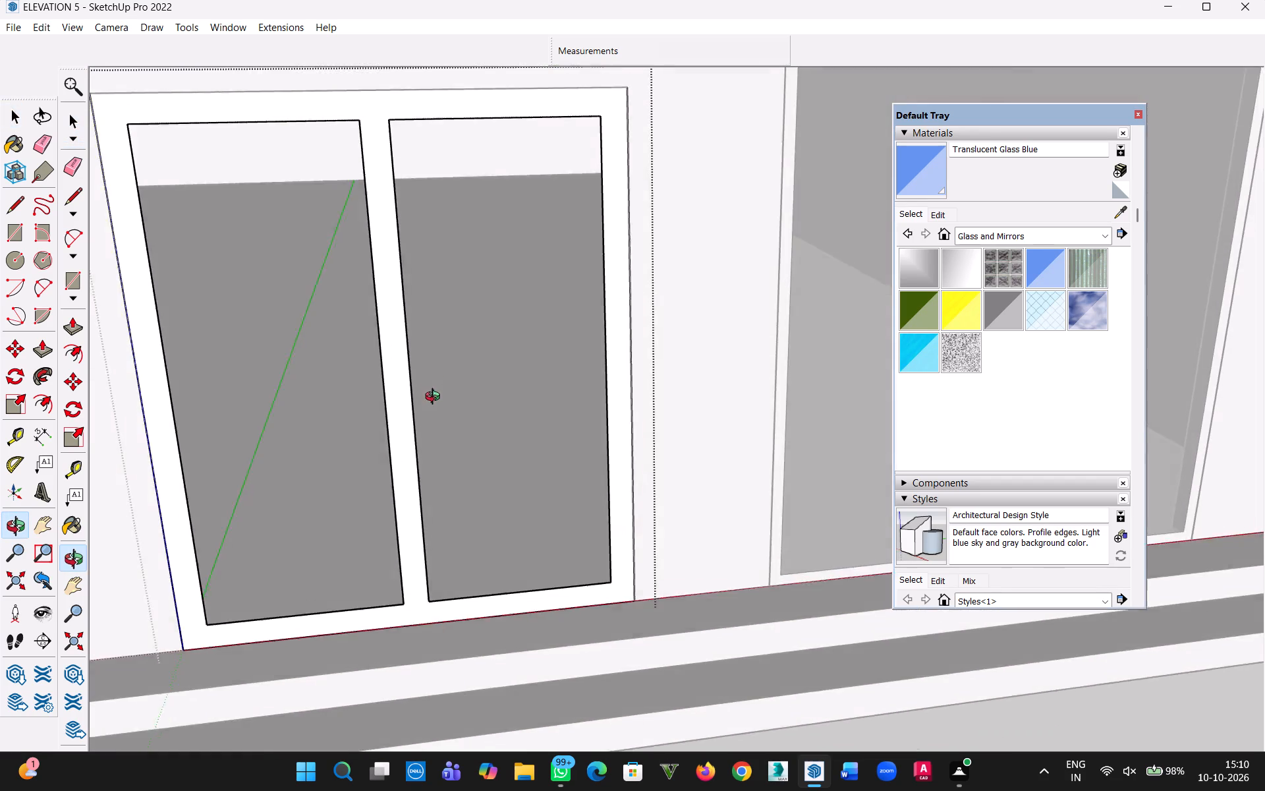
{"action": "middle_click_drag", "start_coordinate": [436, 398], "coordinate": [449, 353]}
{"action": "scroll", "coordinate": [477, 439], "scroll_direction": "up", "scroll_amount": 2}
{"action": "scroll", "coordinate": [477, 440], "scroll_direction": "down", "scroll_amount": 4}
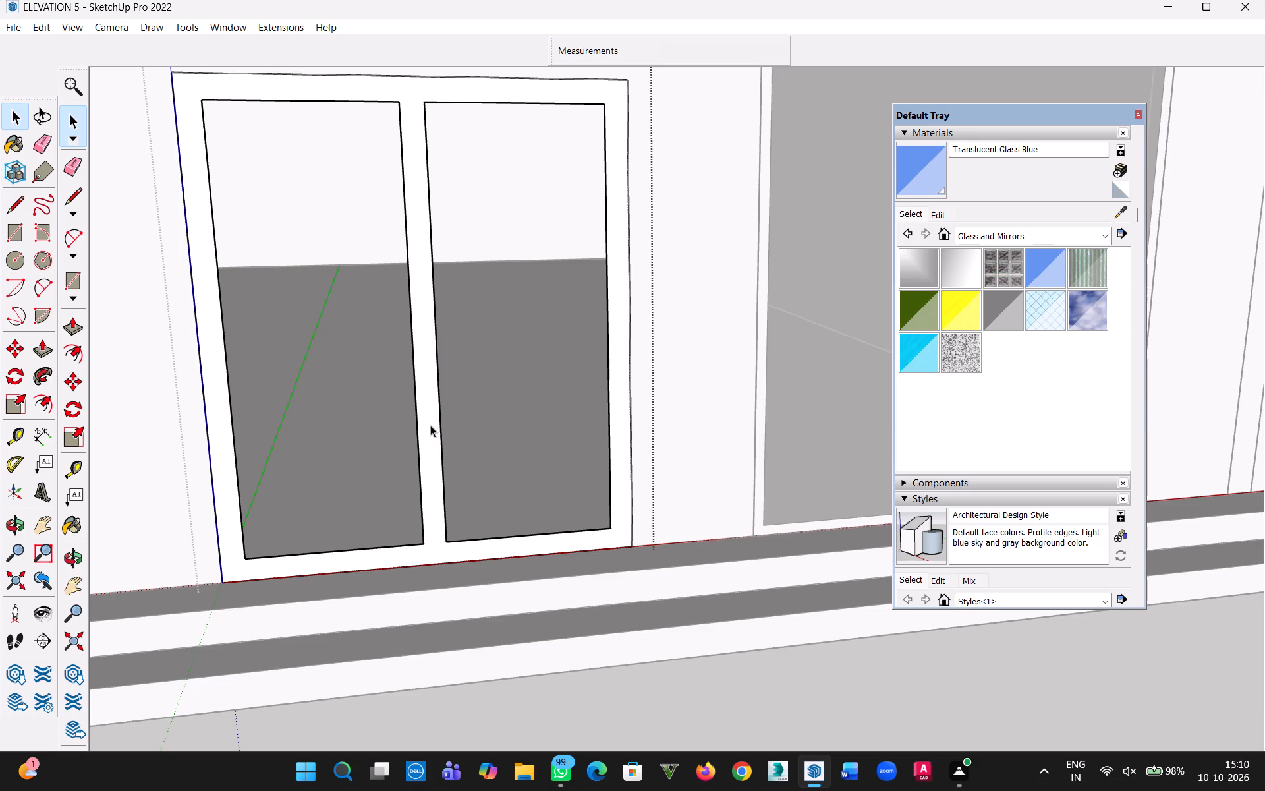
{"action": "key", "text": "p"}
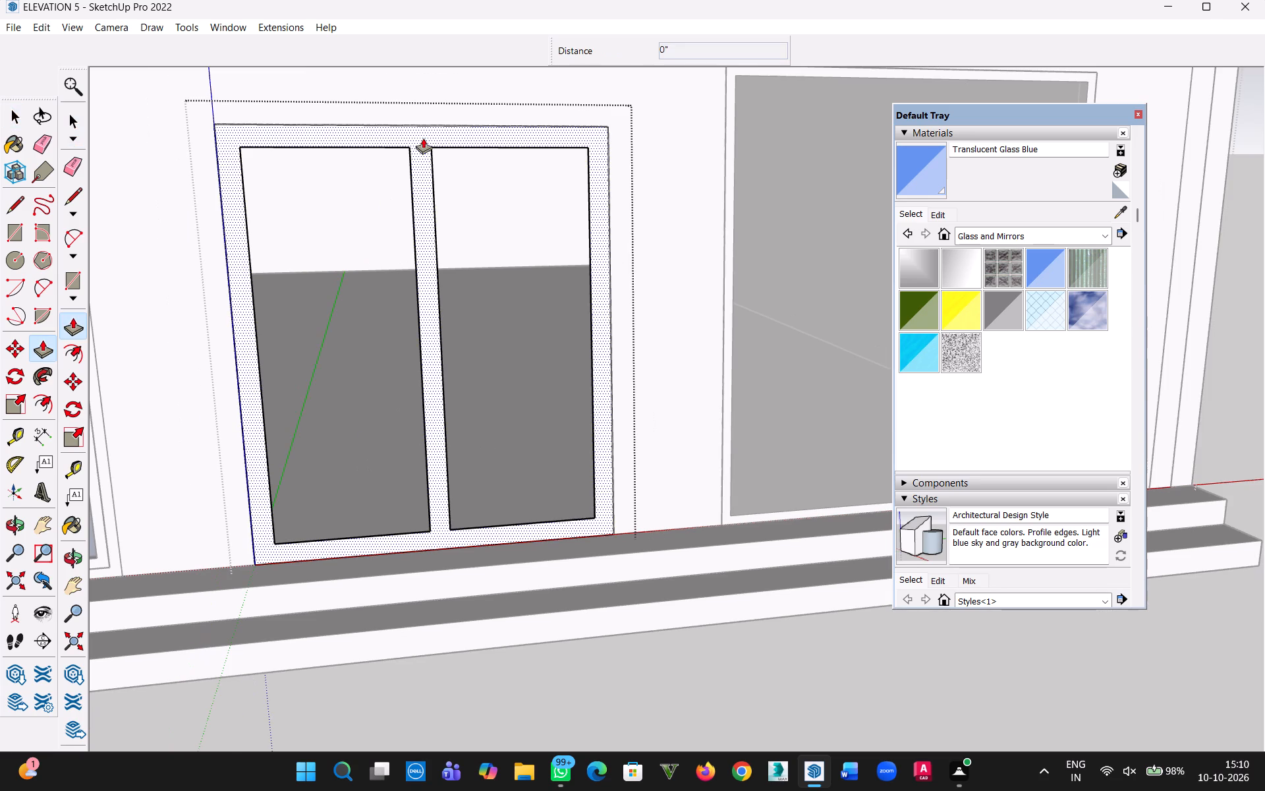
{"action": "left_click", "coordinate": [423, 138]}
{"action": "type", "text": "4\""}
{"action": "key", "text": "Return"}
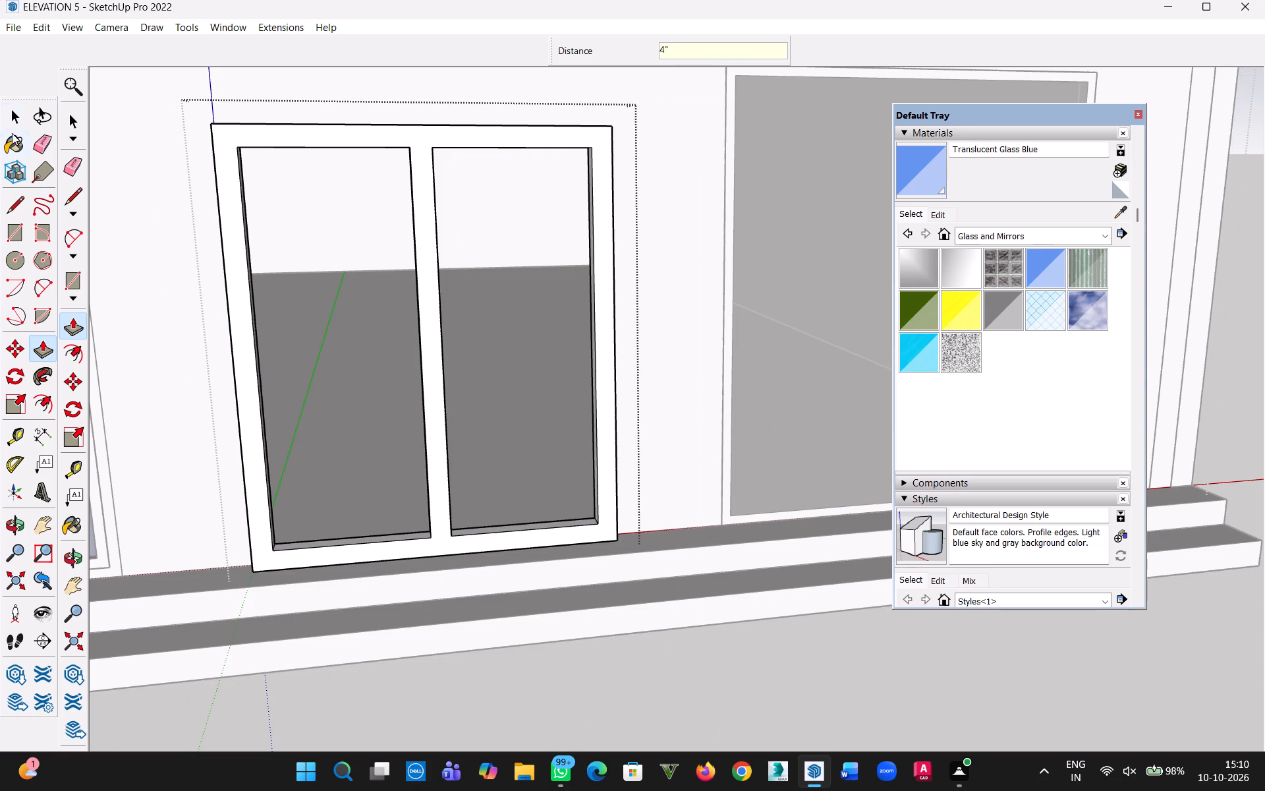
Draw a rectangle corner to corner over each of the two pane openings, about 6' 4" by 2' 6", flush with the frame front.
{"action": "left_click", "coordinate": [11, 117]}
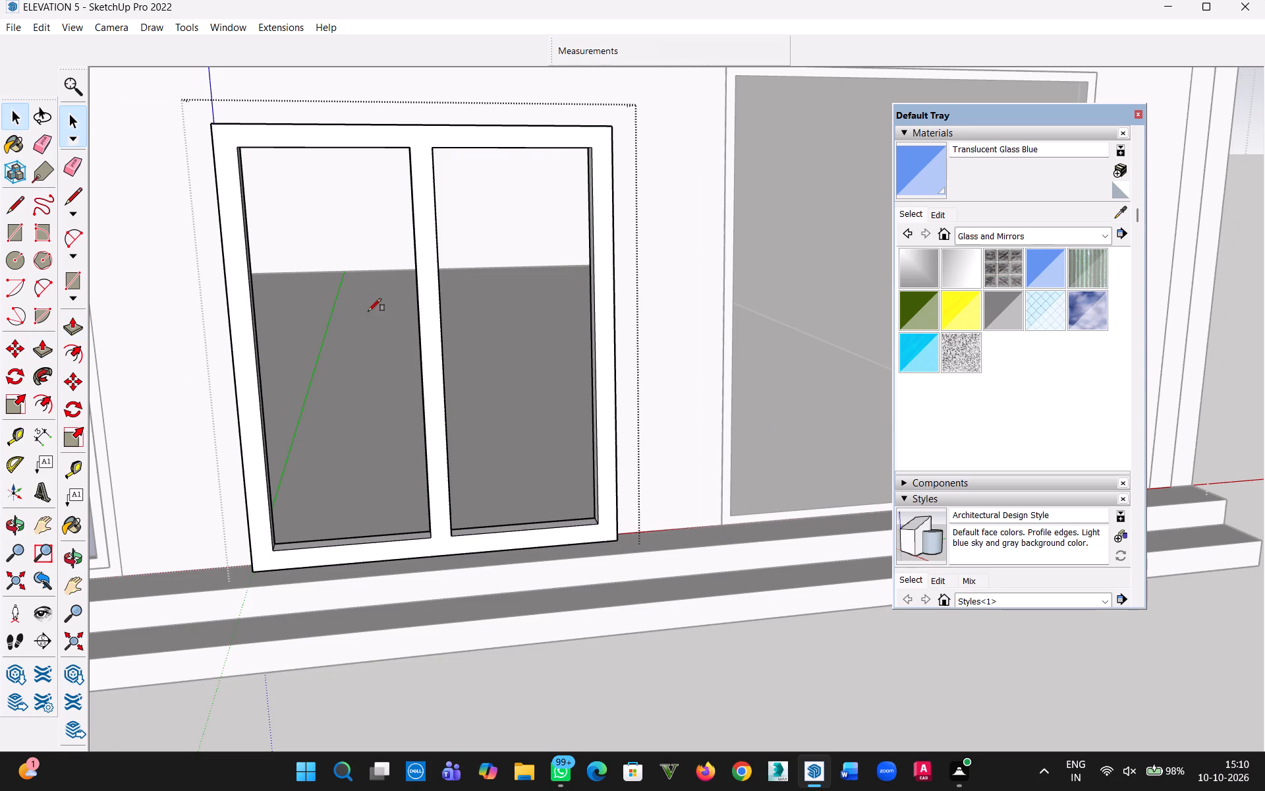
{"action": "key", "text": "r"}
{"action": "middle_click_drag", "start_coordinate": [224, 168], "coordinate": [294, 236]}
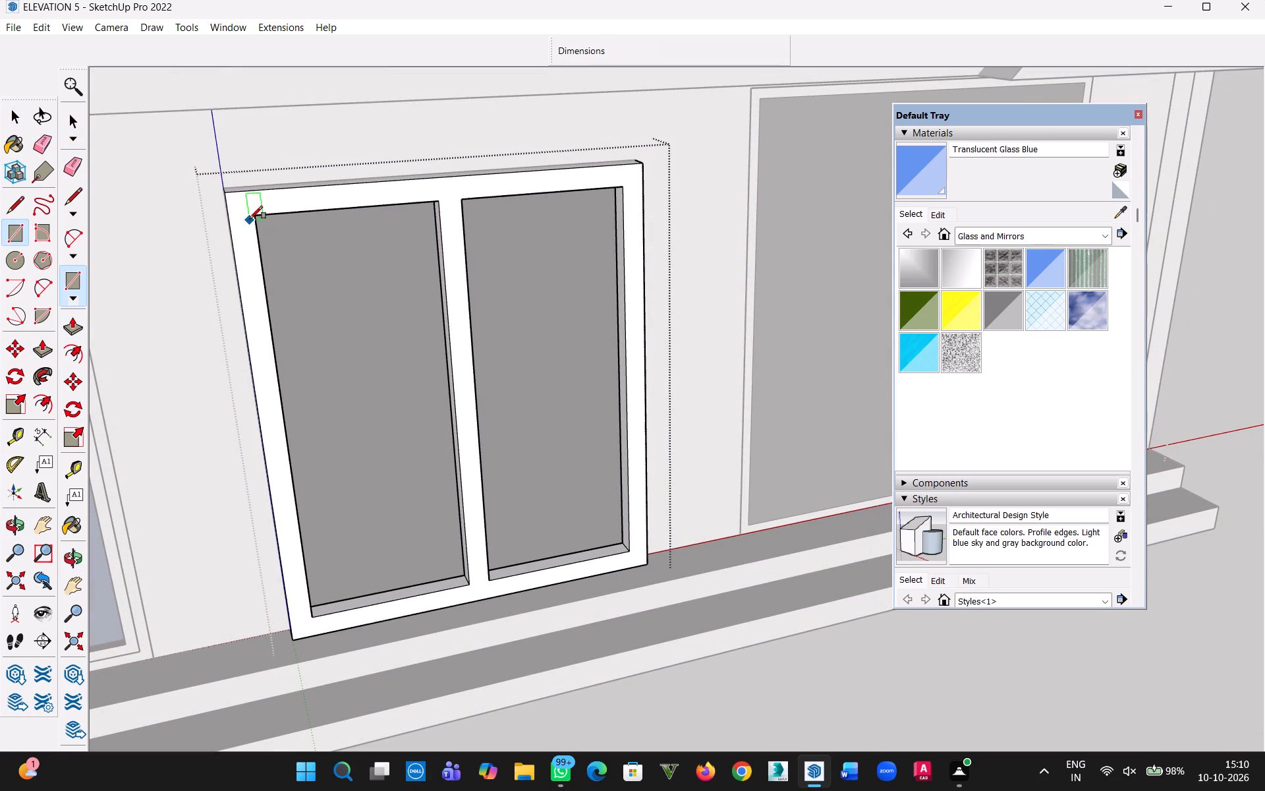
{"action": "left_click", "coordinate": [254, 216]}
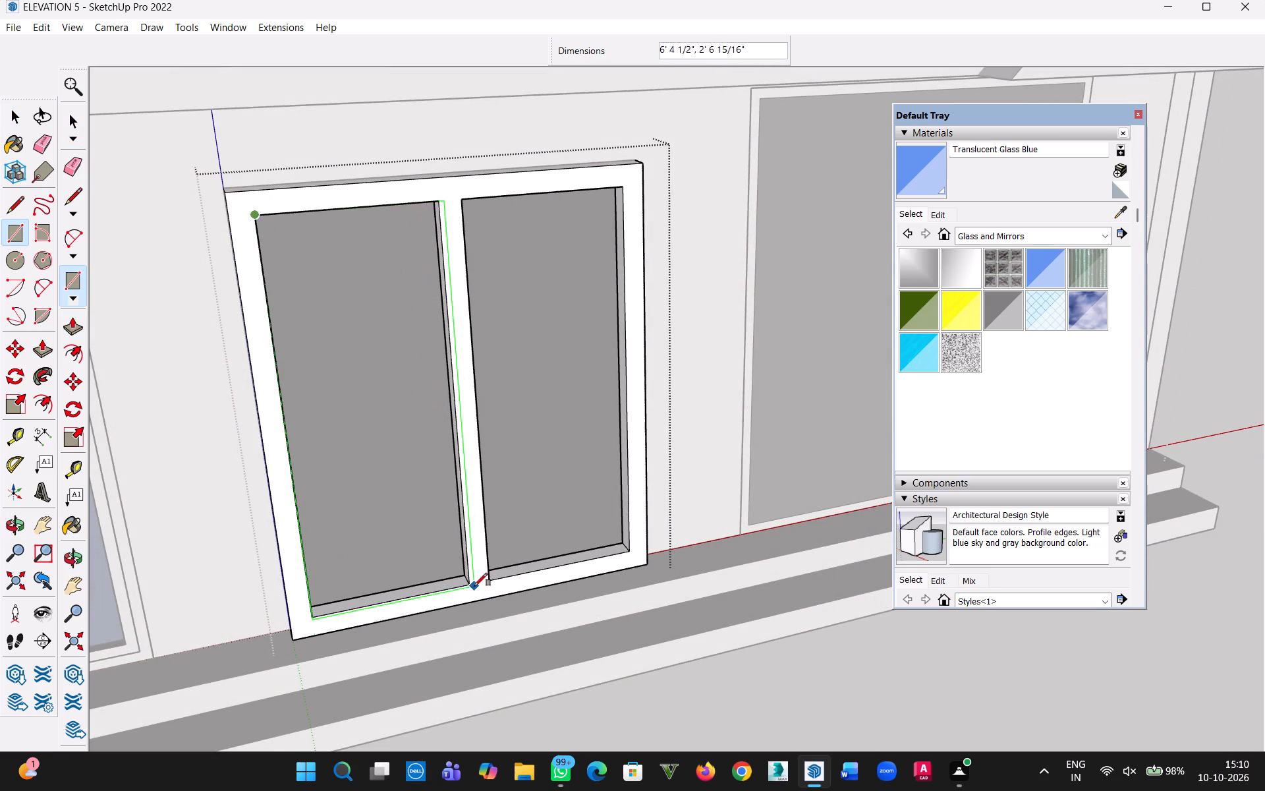
{"action": "left_click", "coordinate": [472, 585]}
{"action": "left_click", "coordinate": [463, 198]}
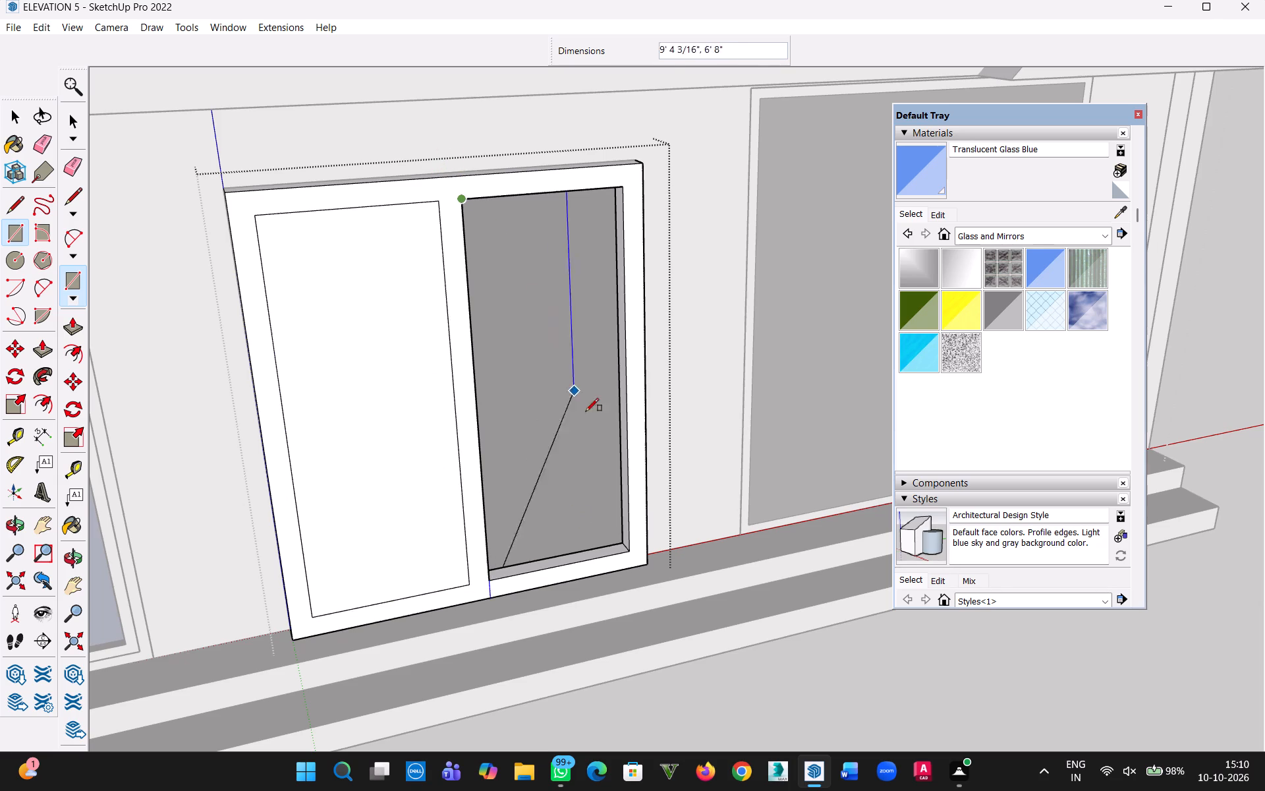
{"action": "left_click", "coordinate": [628, 550]}
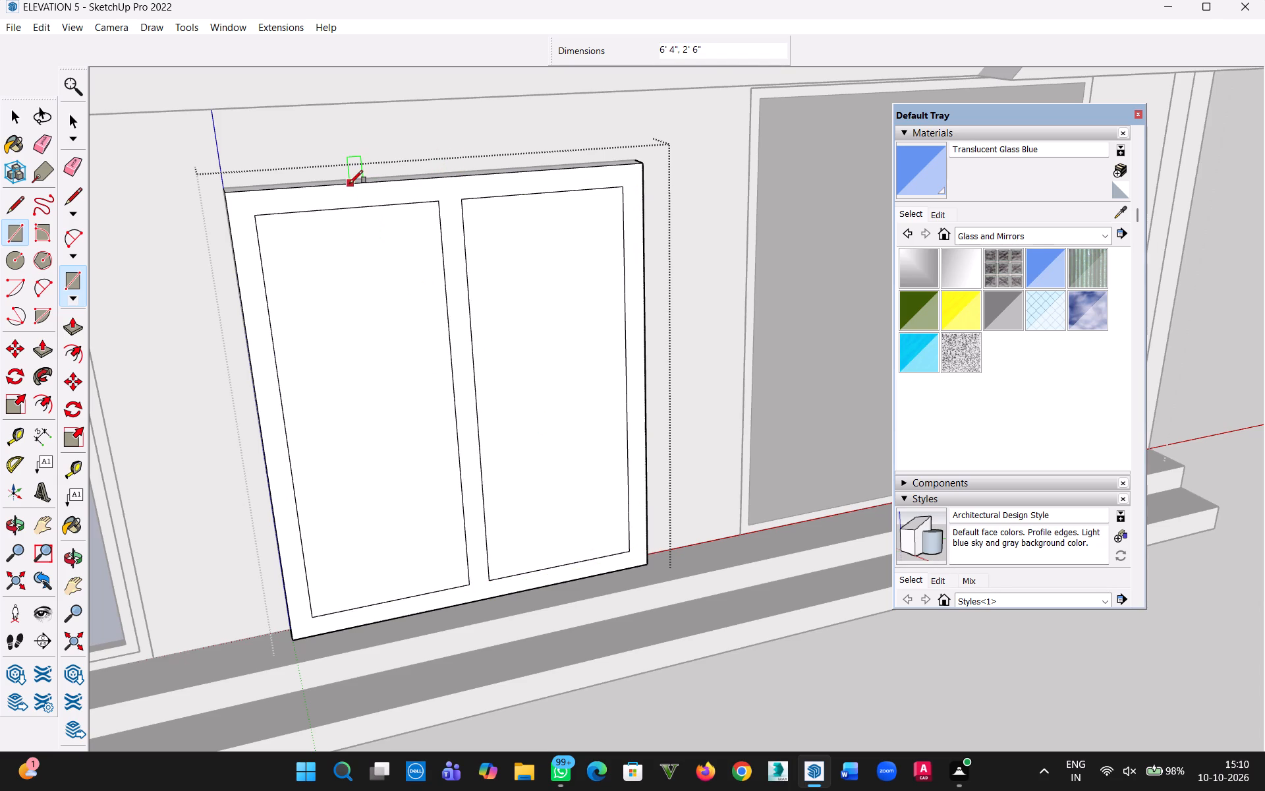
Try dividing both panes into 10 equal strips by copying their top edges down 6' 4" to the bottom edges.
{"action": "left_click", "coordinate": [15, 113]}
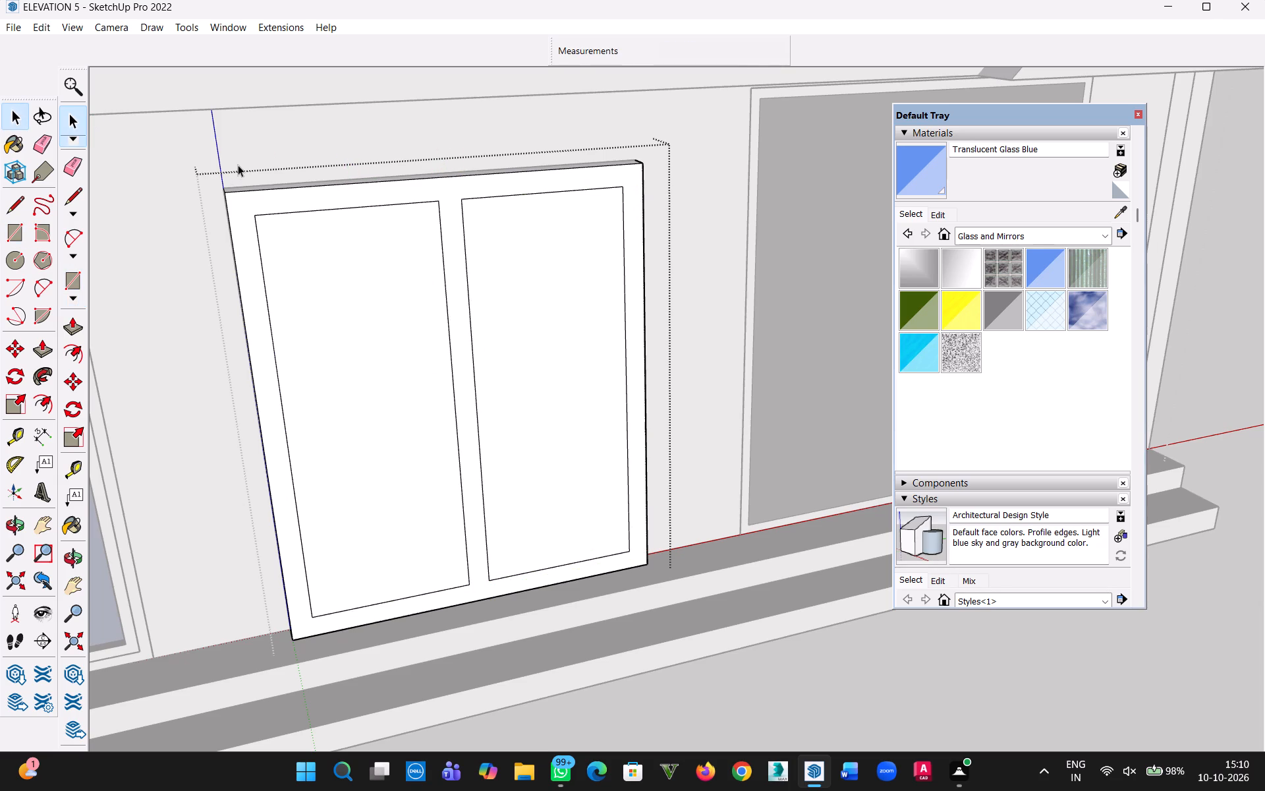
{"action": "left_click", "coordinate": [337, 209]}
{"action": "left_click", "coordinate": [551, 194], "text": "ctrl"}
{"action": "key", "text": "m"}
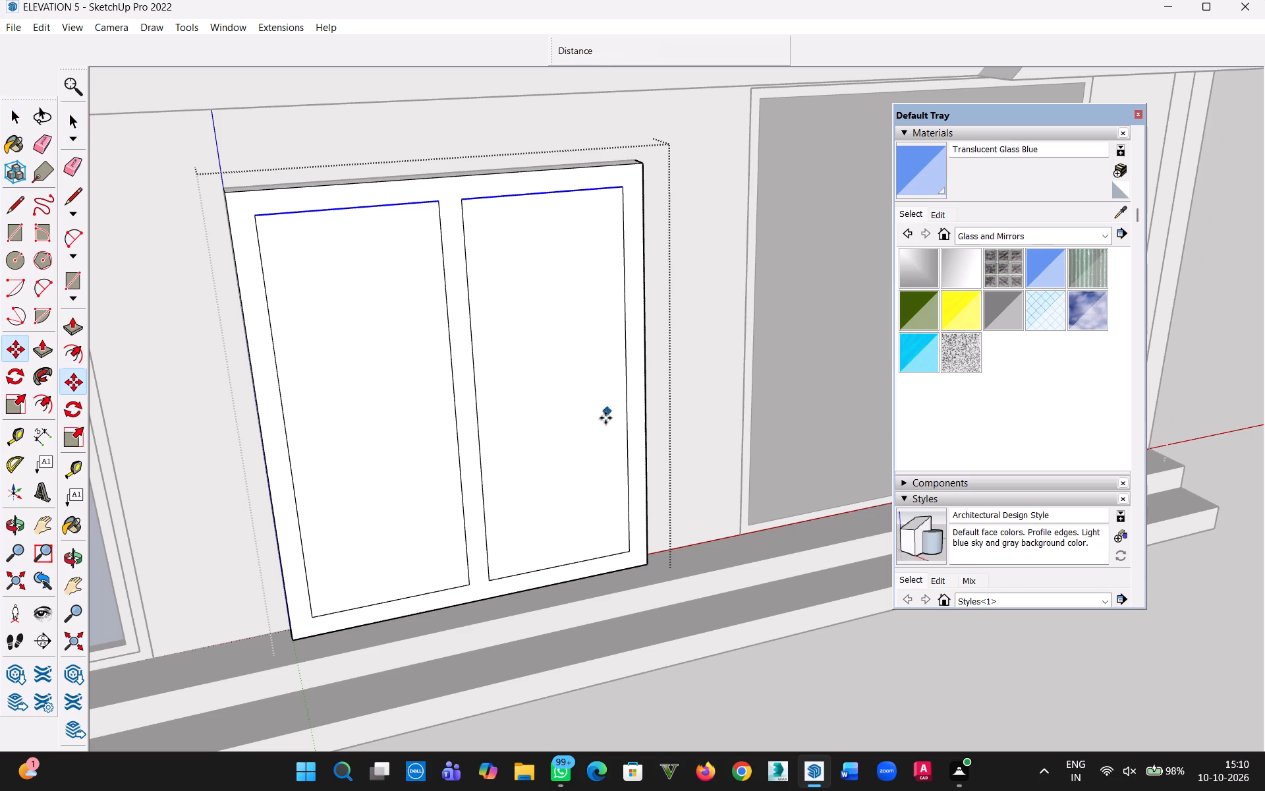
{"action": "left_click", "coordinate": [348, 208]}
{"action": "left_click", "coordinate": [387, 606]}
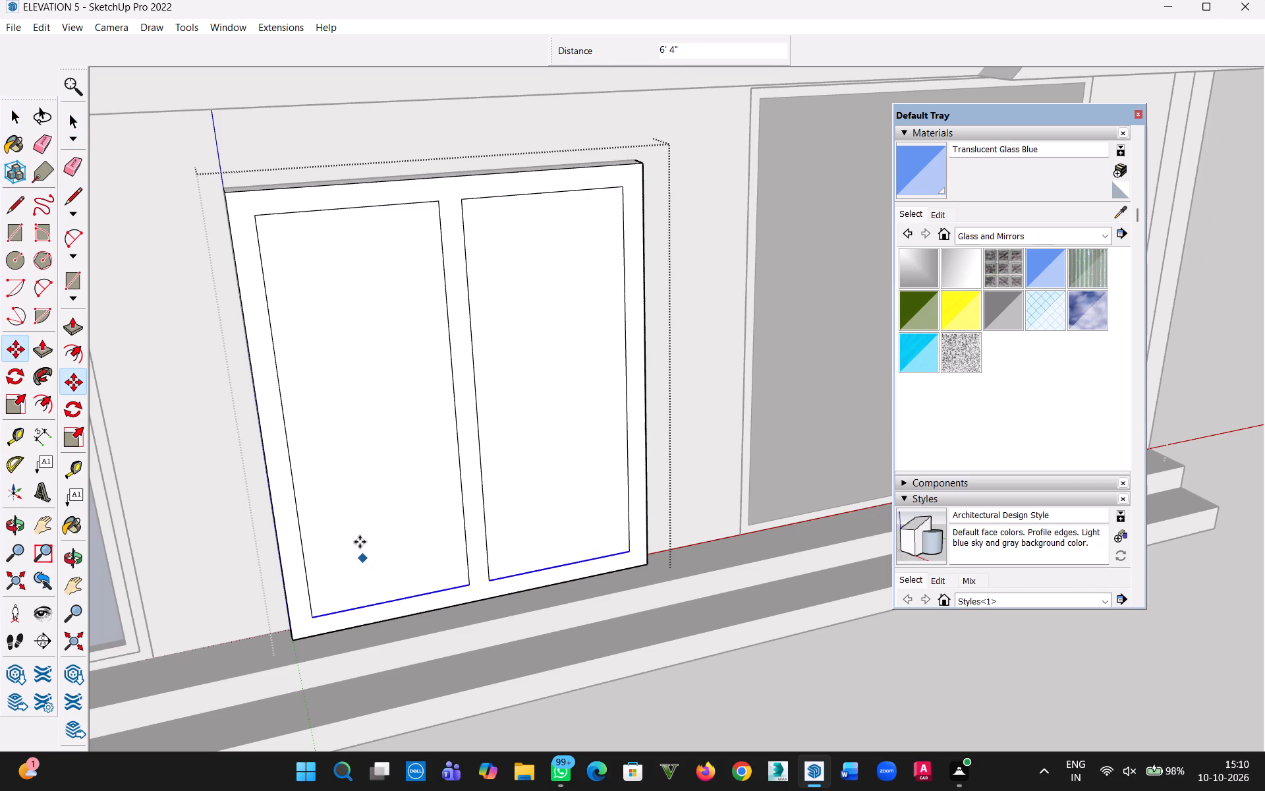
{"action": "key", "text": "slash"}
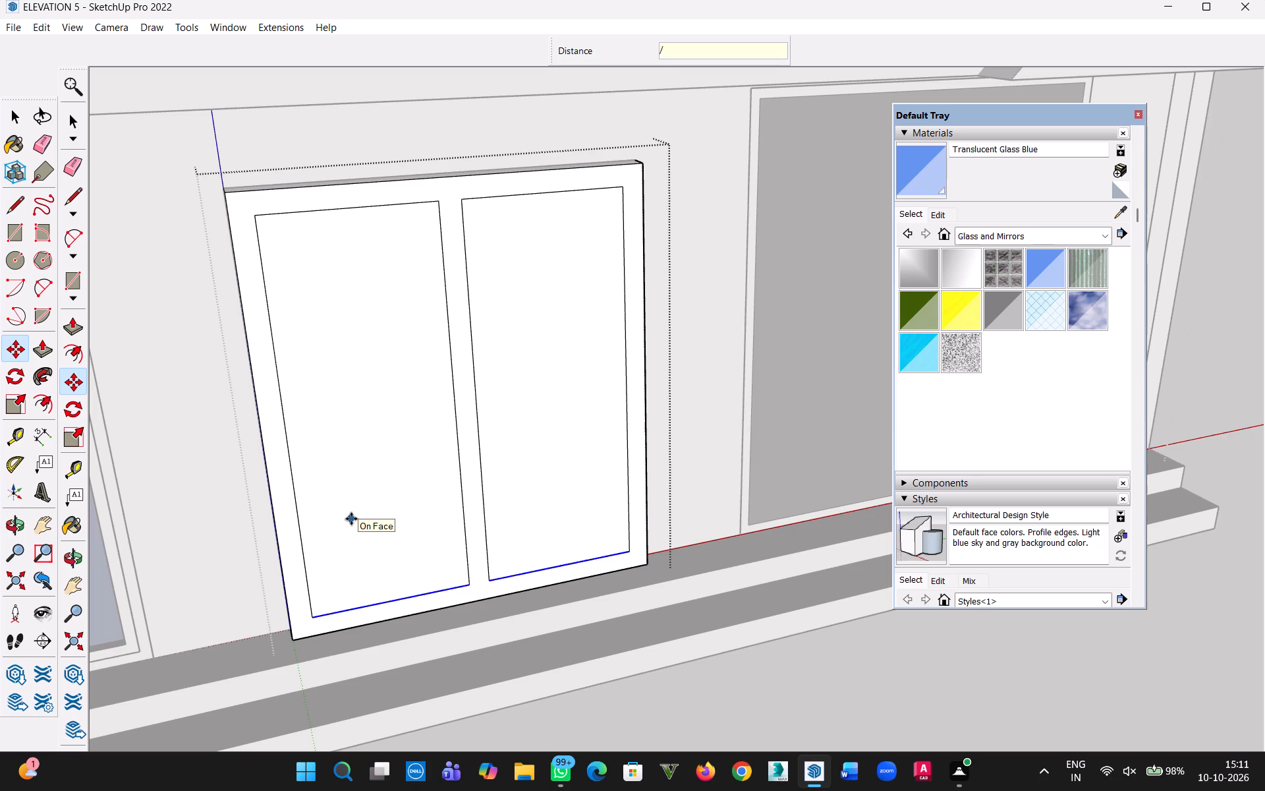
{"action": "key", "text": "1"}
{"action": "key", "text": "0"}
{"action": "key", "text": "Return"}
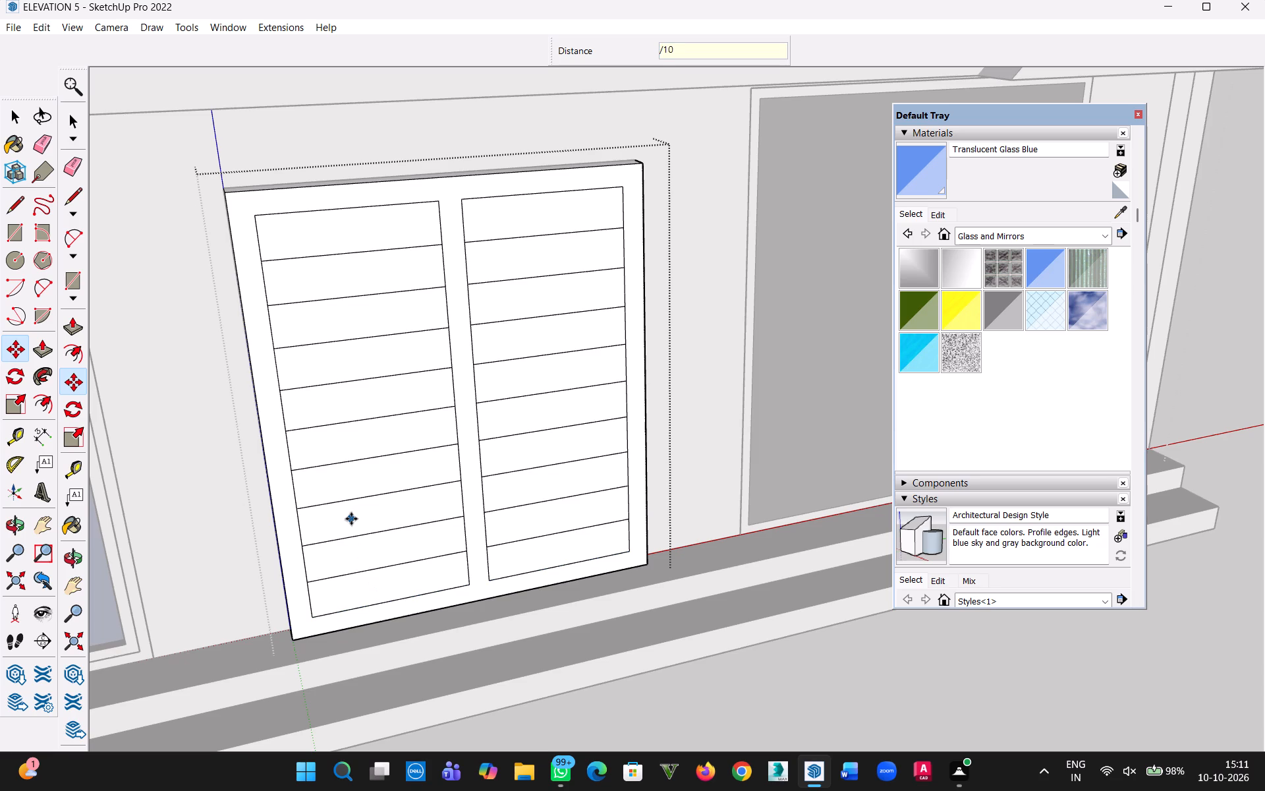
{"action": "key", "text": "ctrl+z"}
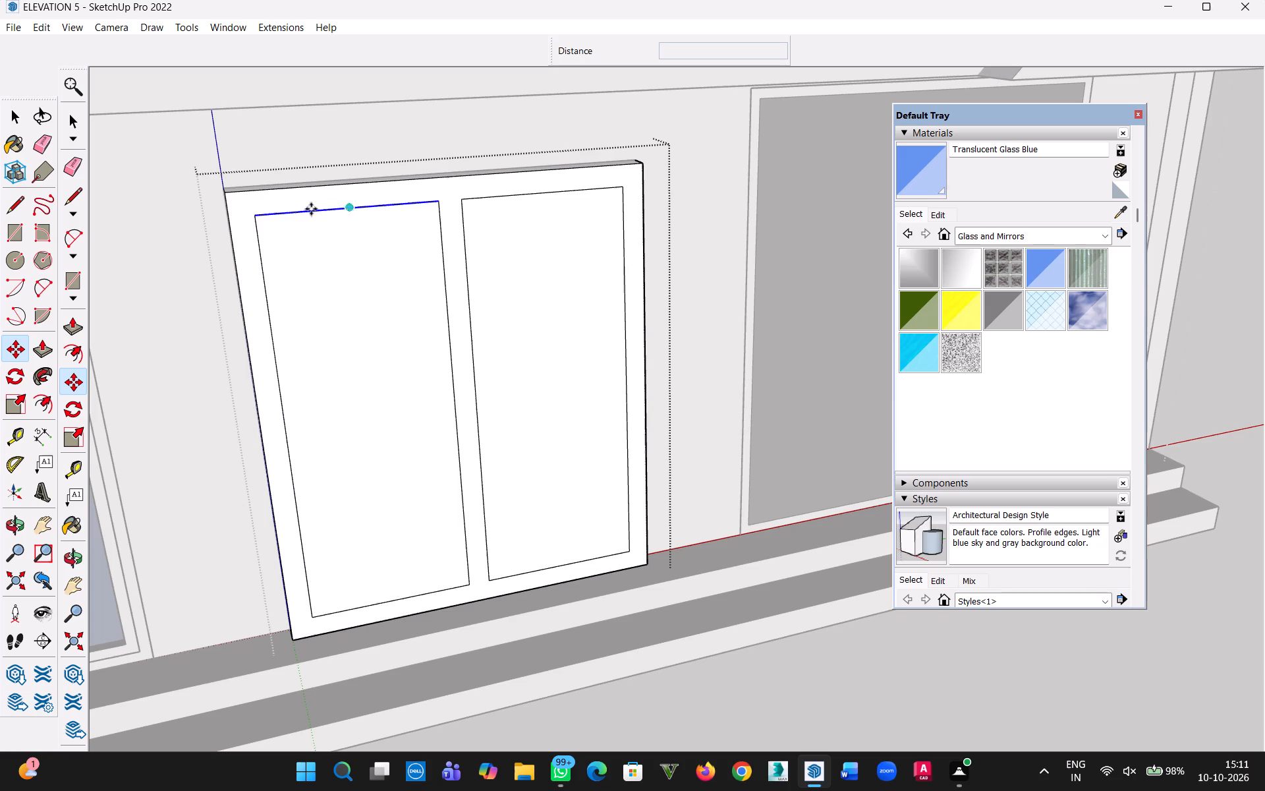
Copy both panes' top edges down 6' 4" to the bottom edges and divide the distance into 15 equal strips.
{"action": "left_click", "coordinate": [27, 126]}
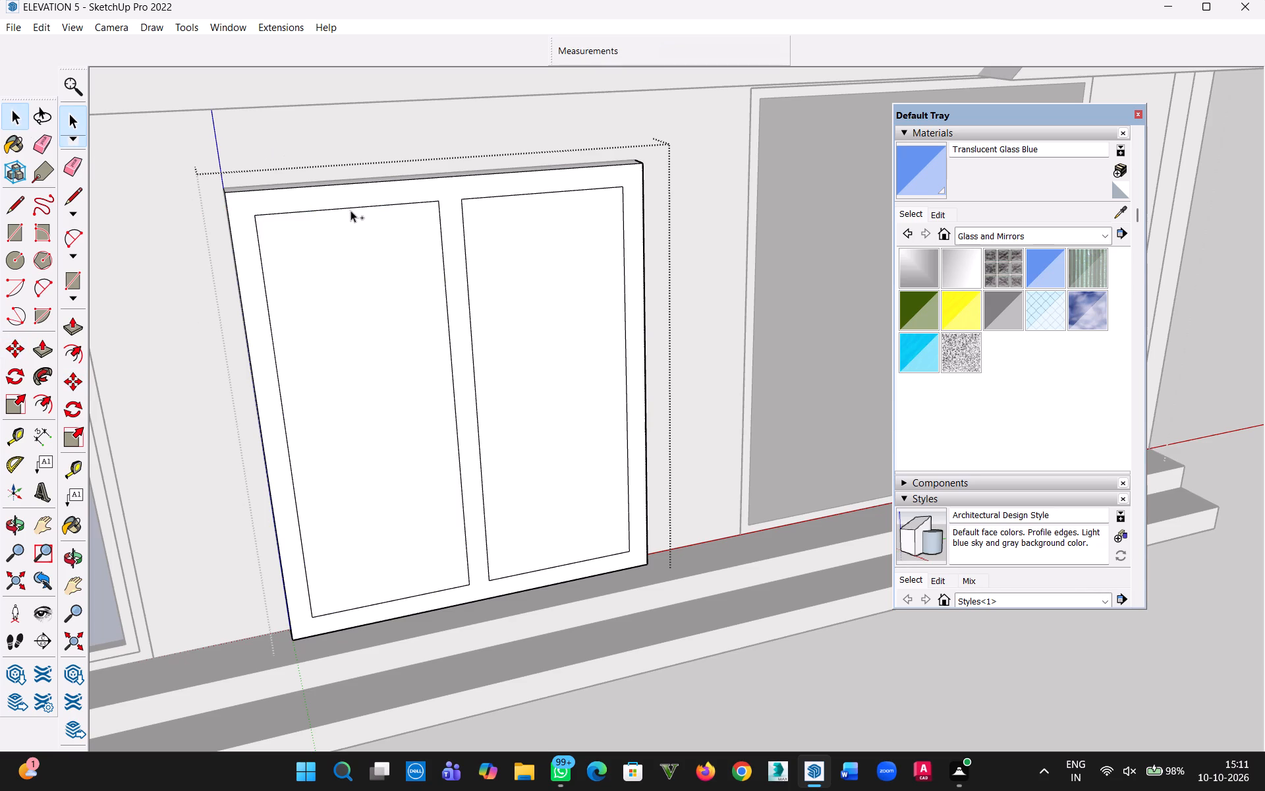
{"action": "left_click", "coordinate": [347, 209], "text": "ctrl"}
{"action": "left_click", "coordinate": [514, 194], "text": "ctrl"}
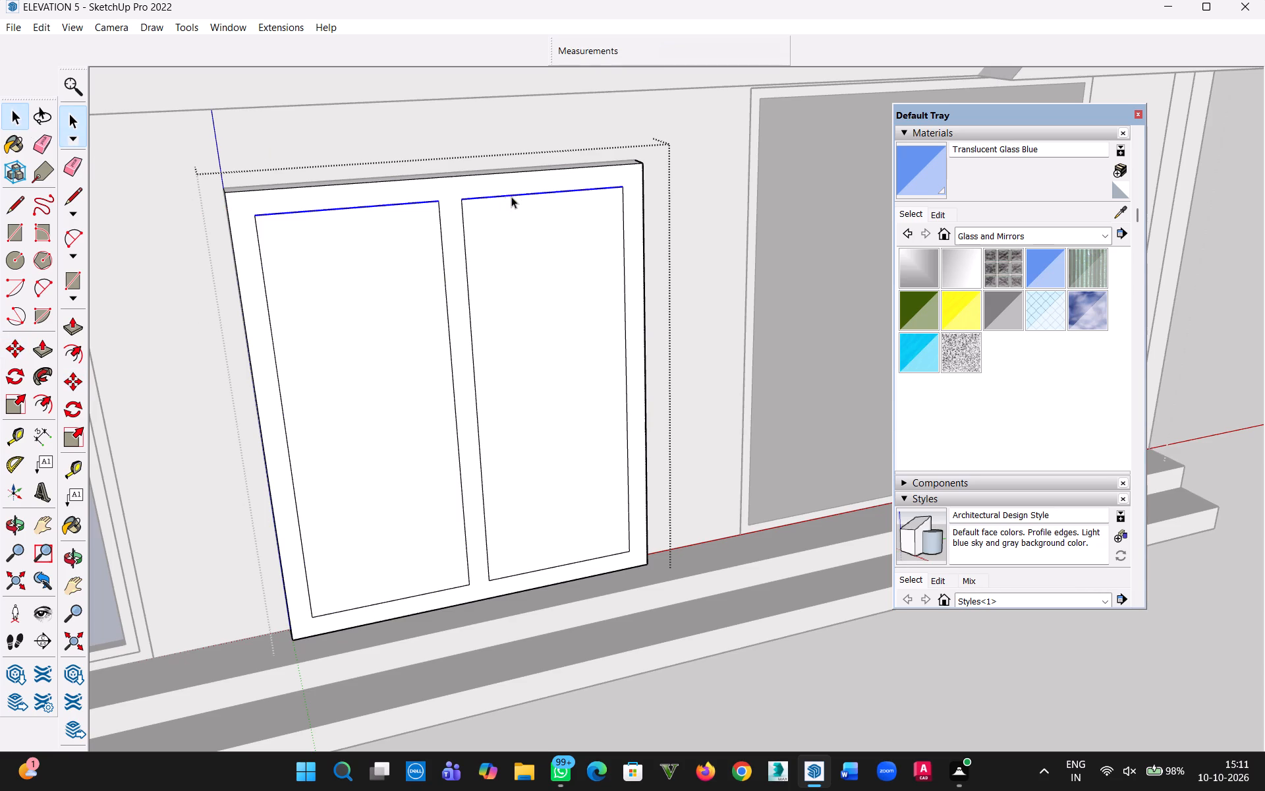
{"action": "key", "text": "m"}
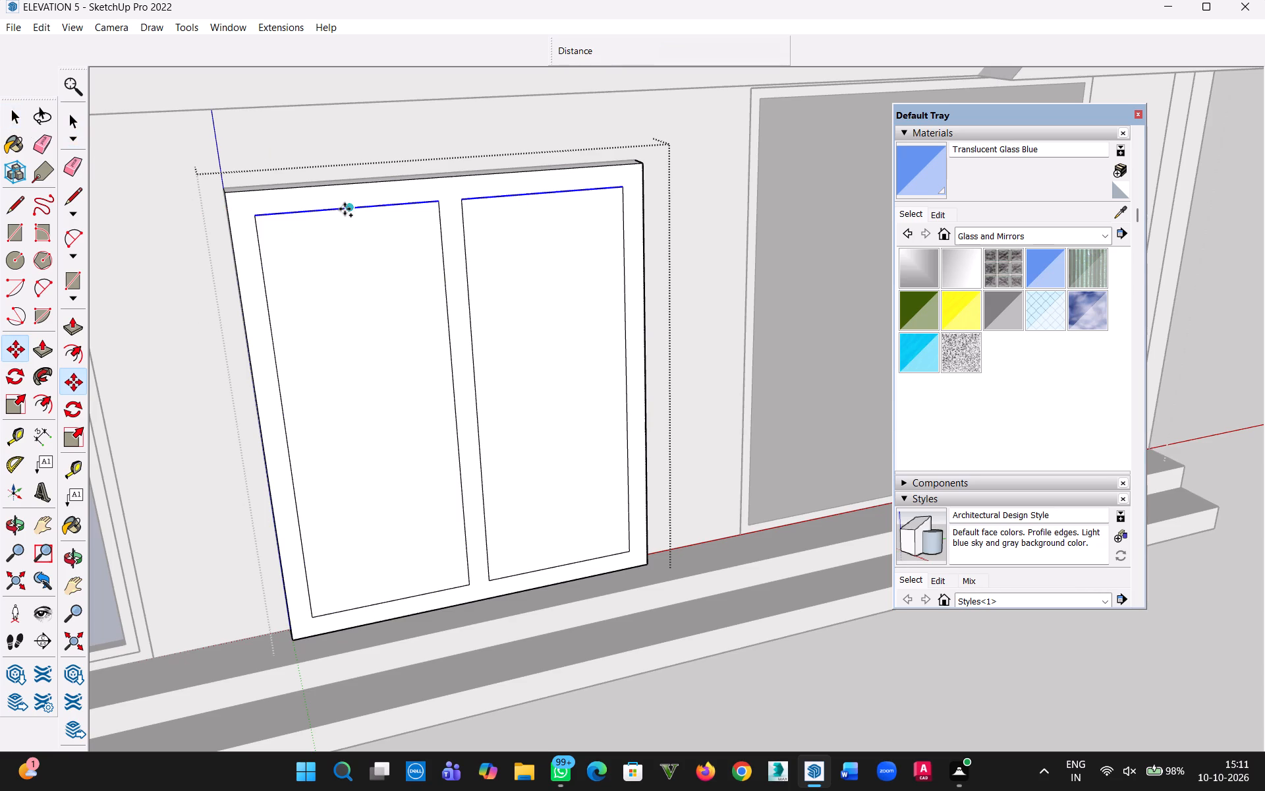
{"action": "left_click", "coordinate": [345, 209]}
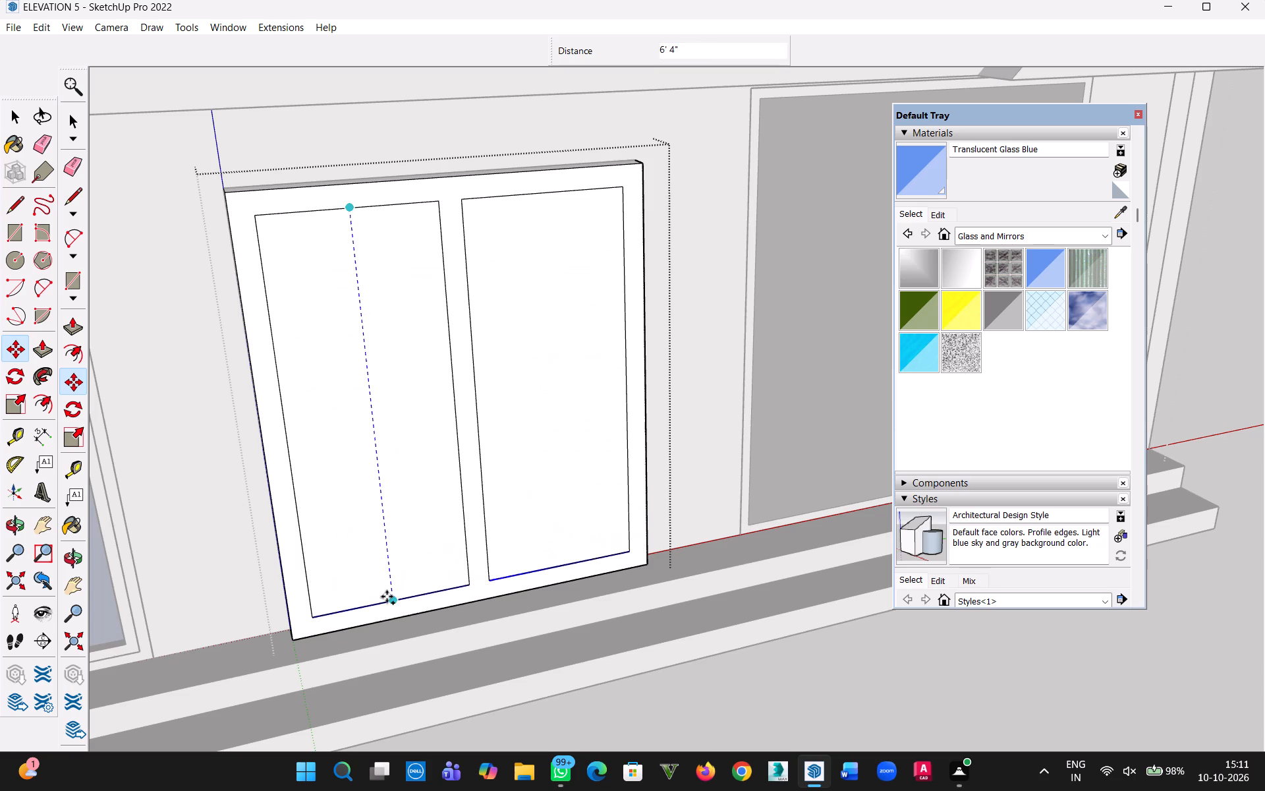
{"action": "left_click", "coordinate": [384, 604]}
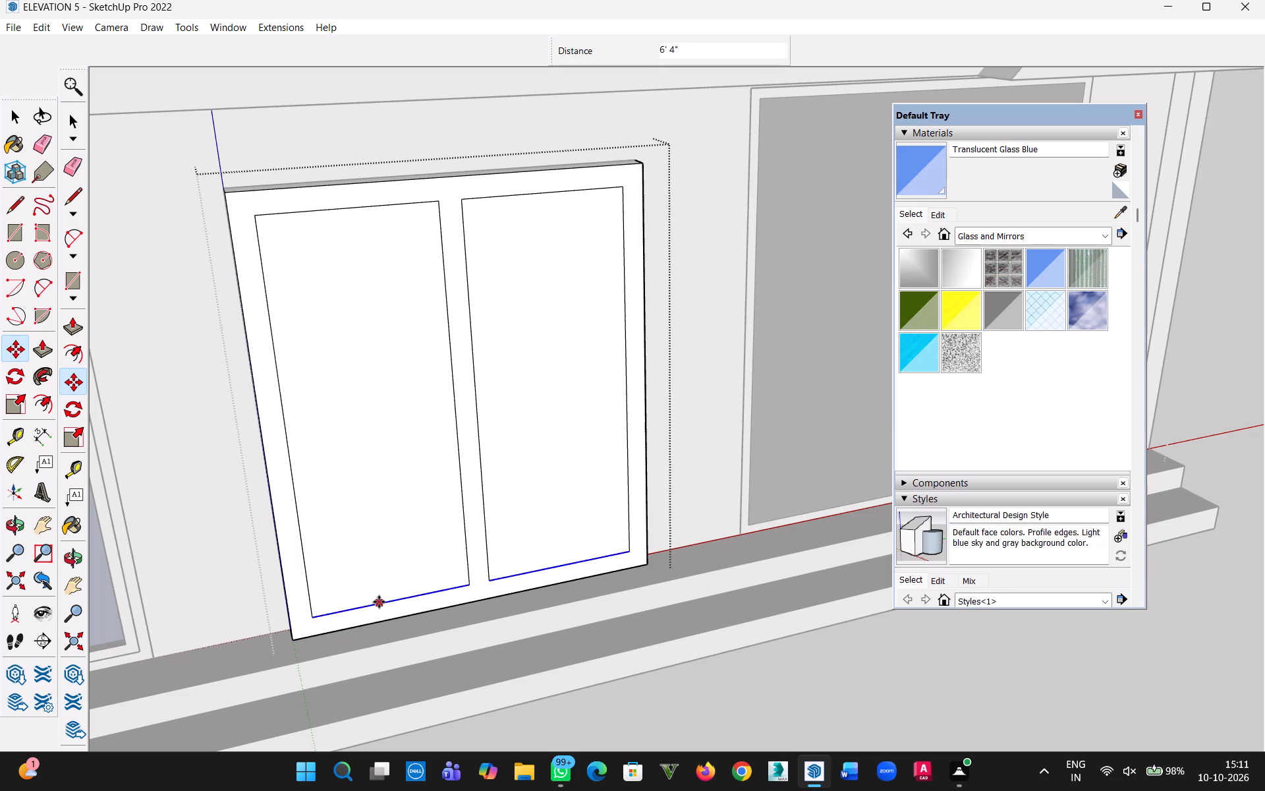
{"action": "type", "text": "/15"}
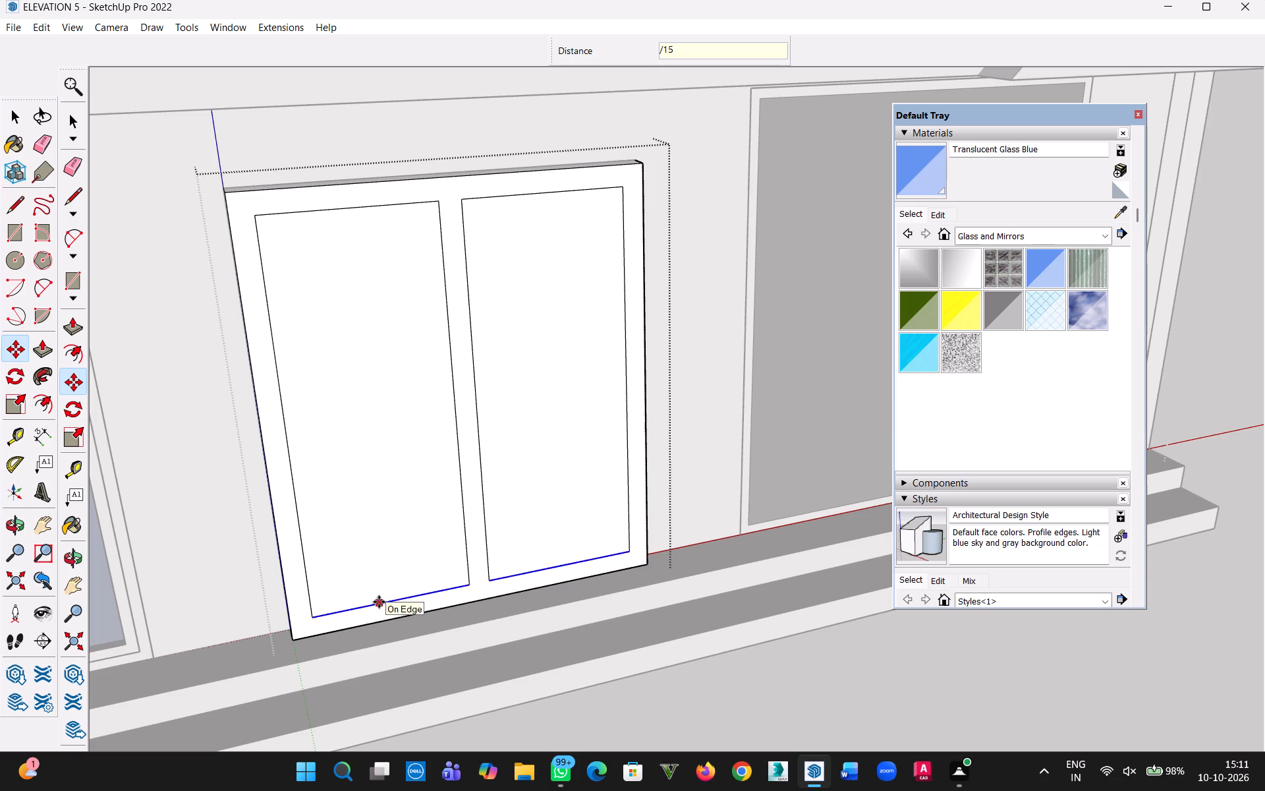
{"action": "key", "text": "Return"}
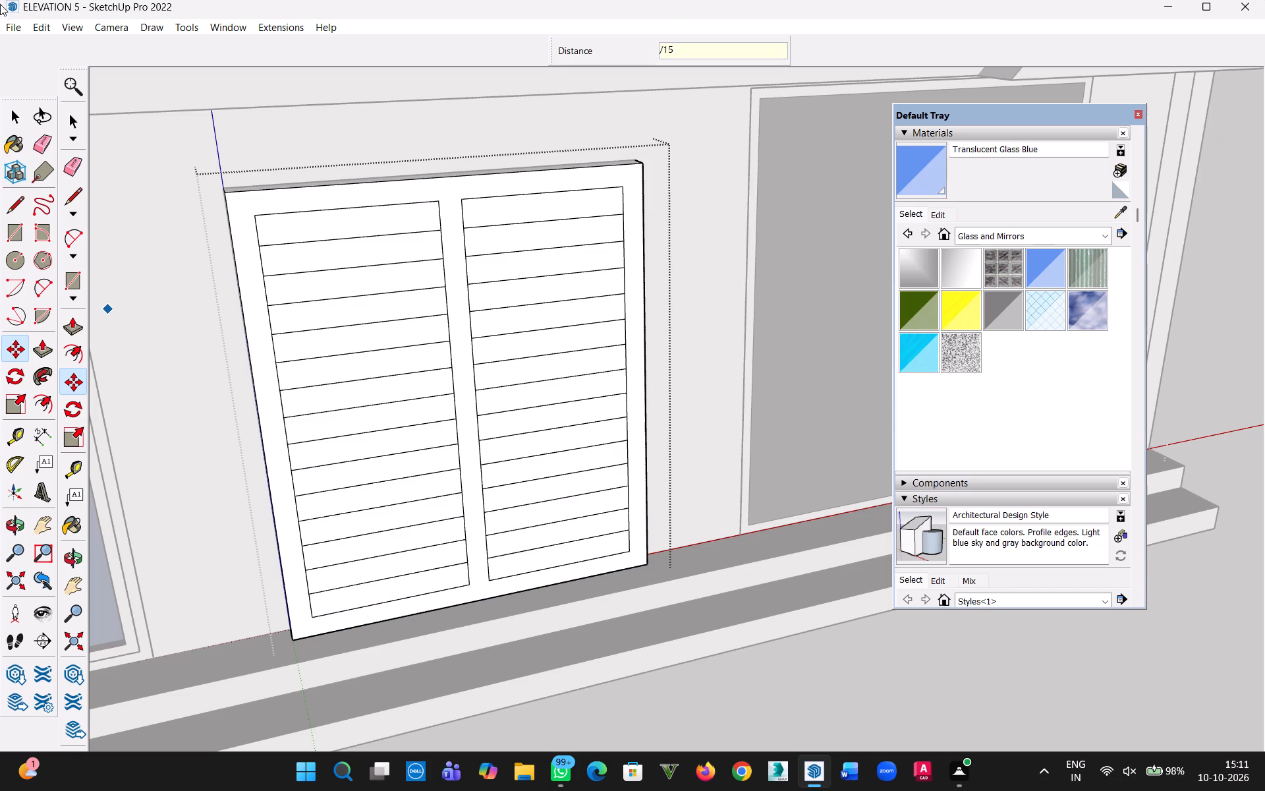
Select together all the horizontal dividing lines between the strips in both panes of the middle opening.
{"action": "left_click", "coordinate": [12, 120]}
{"action": "middle_click_drag", "start_coordinate": [521, 360], "coordinate": [483, 327]}
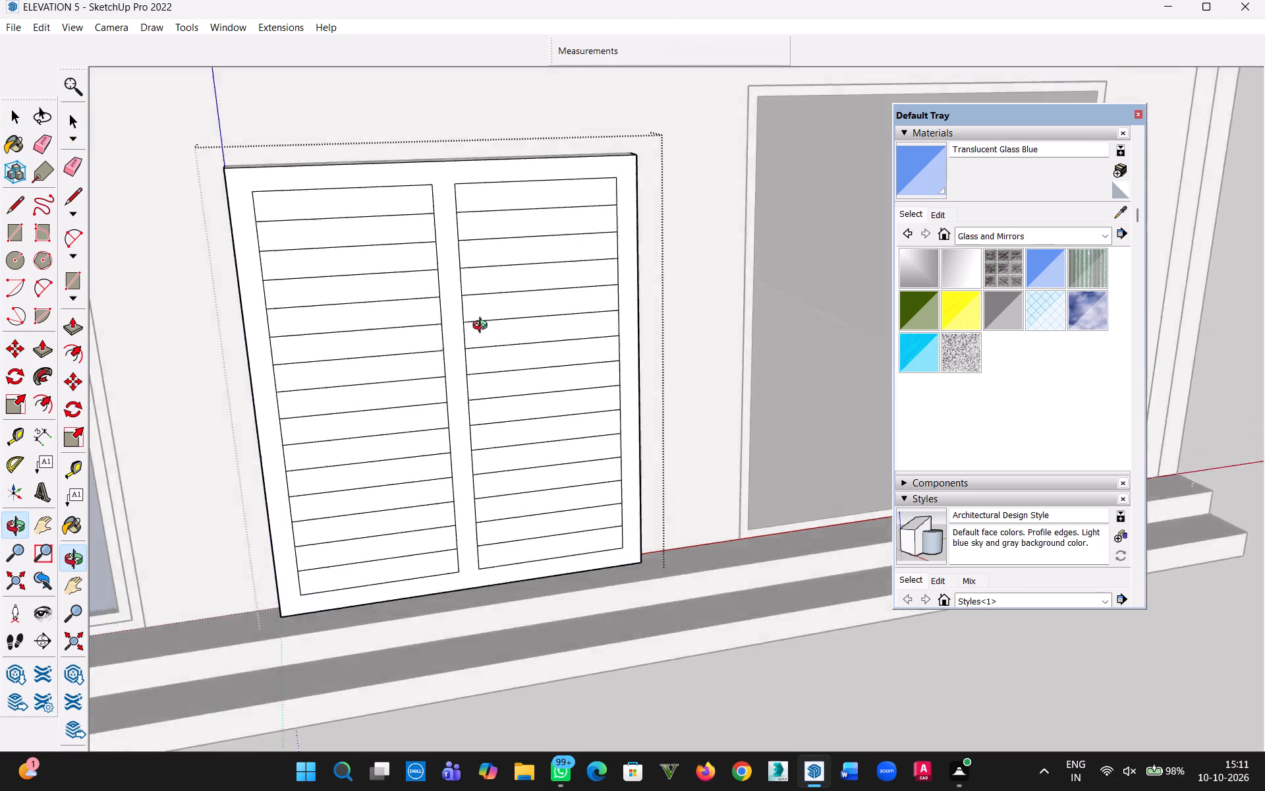
{"action": "middle_click_drag", "start_coordinate": [483, 327], "coordinate": [585, 299]}
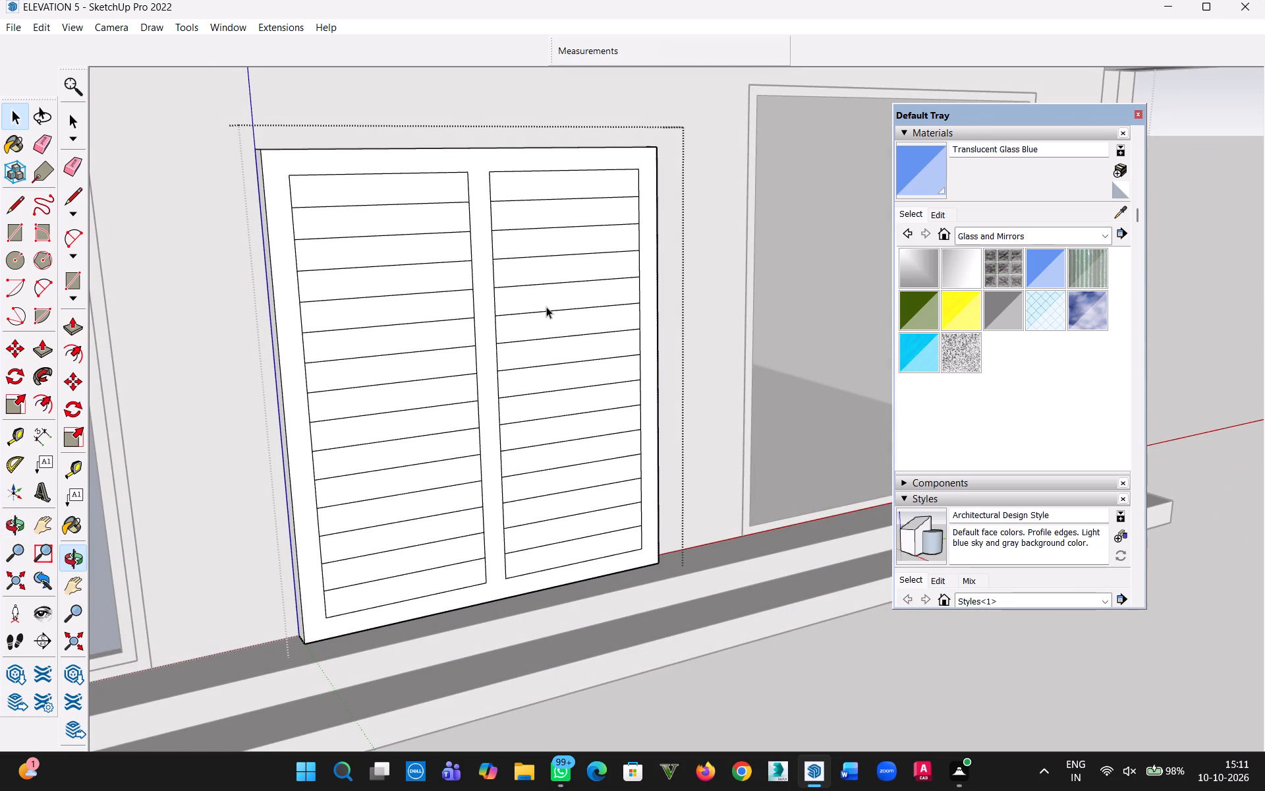
{"action": "scroll", "coordinate": [301, 347], "scroll_direction": "up", "scroll_amount": 1}
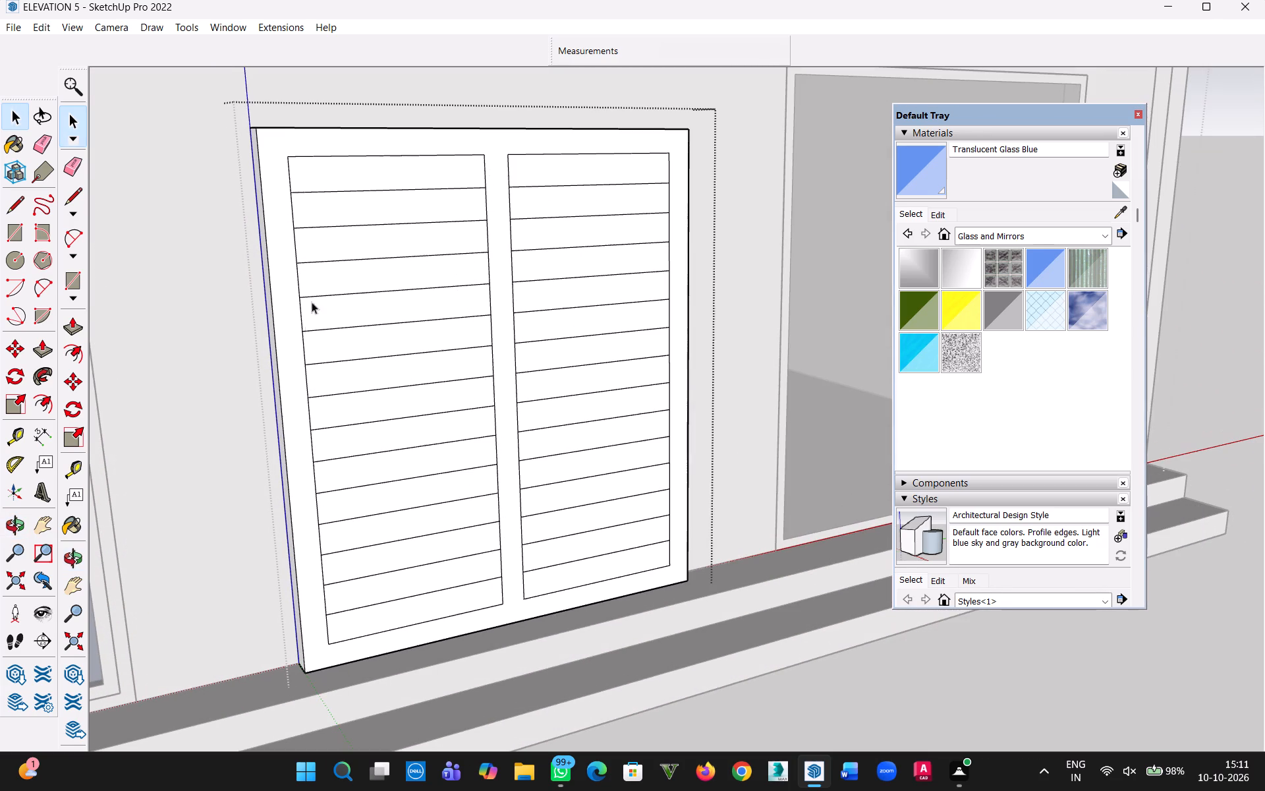
{"action": "left_click", "coordinate": [355, 189], "text": "ctrl"}
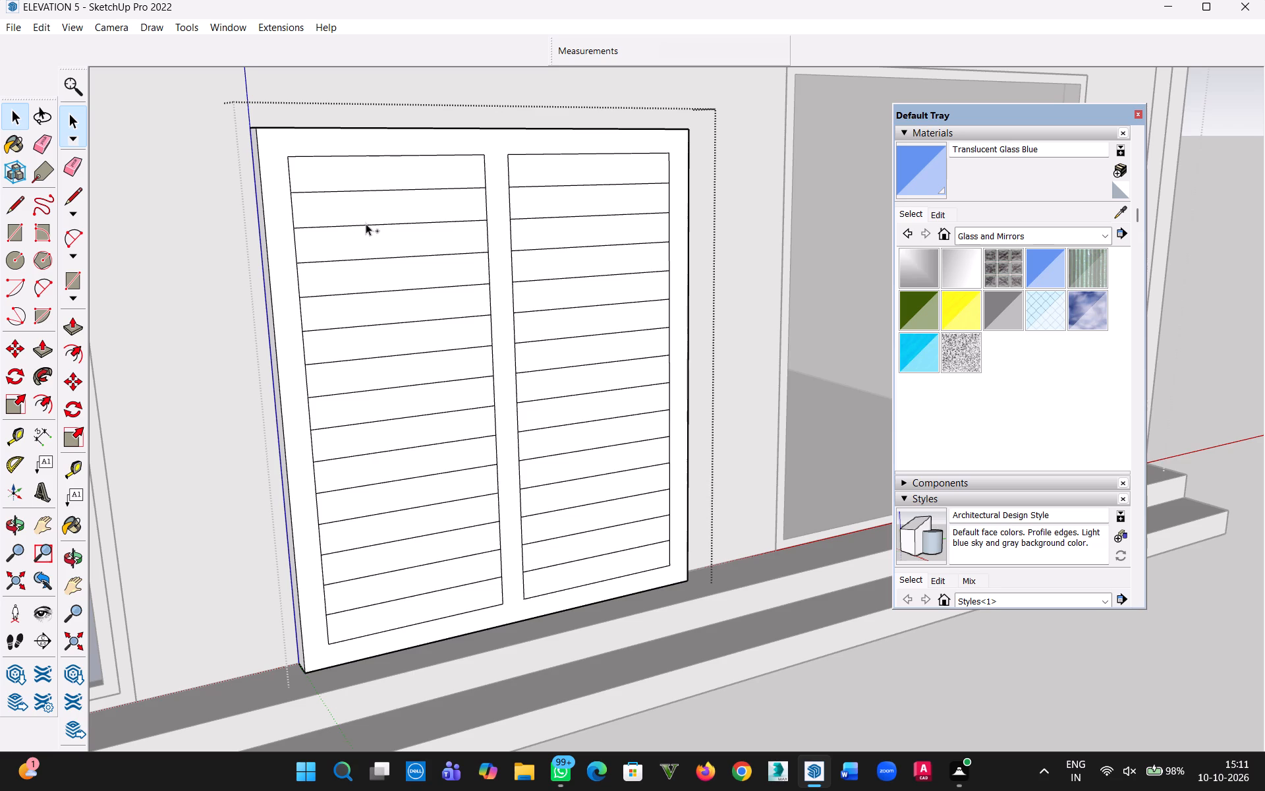
{"action": "left_click", "coordinate": [366, 222], "text": "ctrl"}
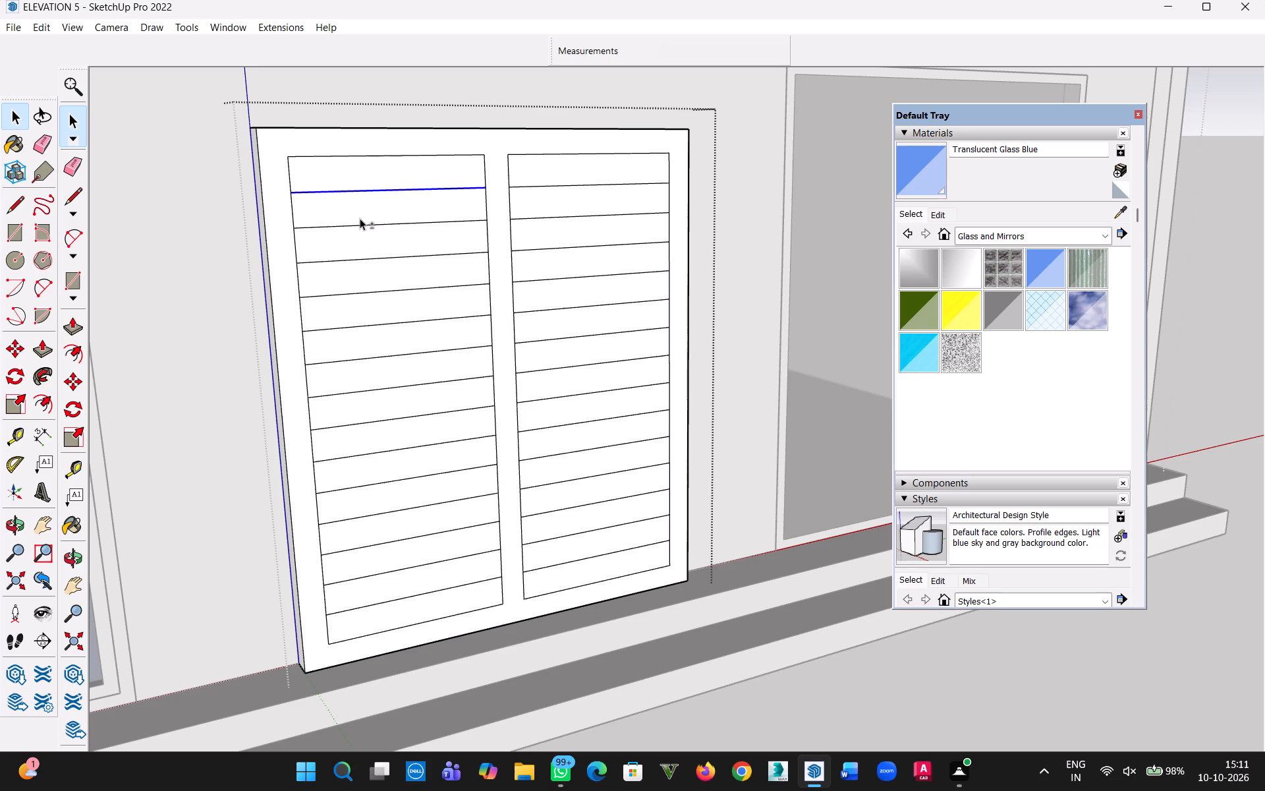
{"action": "left_click", "coordinate": [358, 214], "text": "shift"}
{"action": "left_click", "coordinate": [361, 226], "text": "ctrl"}
{"action": "left_click", "coordinate": [379, 258], "text": "ctrl"}
{"action": "left_click", "coordinate": [384, 293], "text": "ctrl"}
{"action": "left_click", "coordinate": [388, 322], "text": "ctrl"}
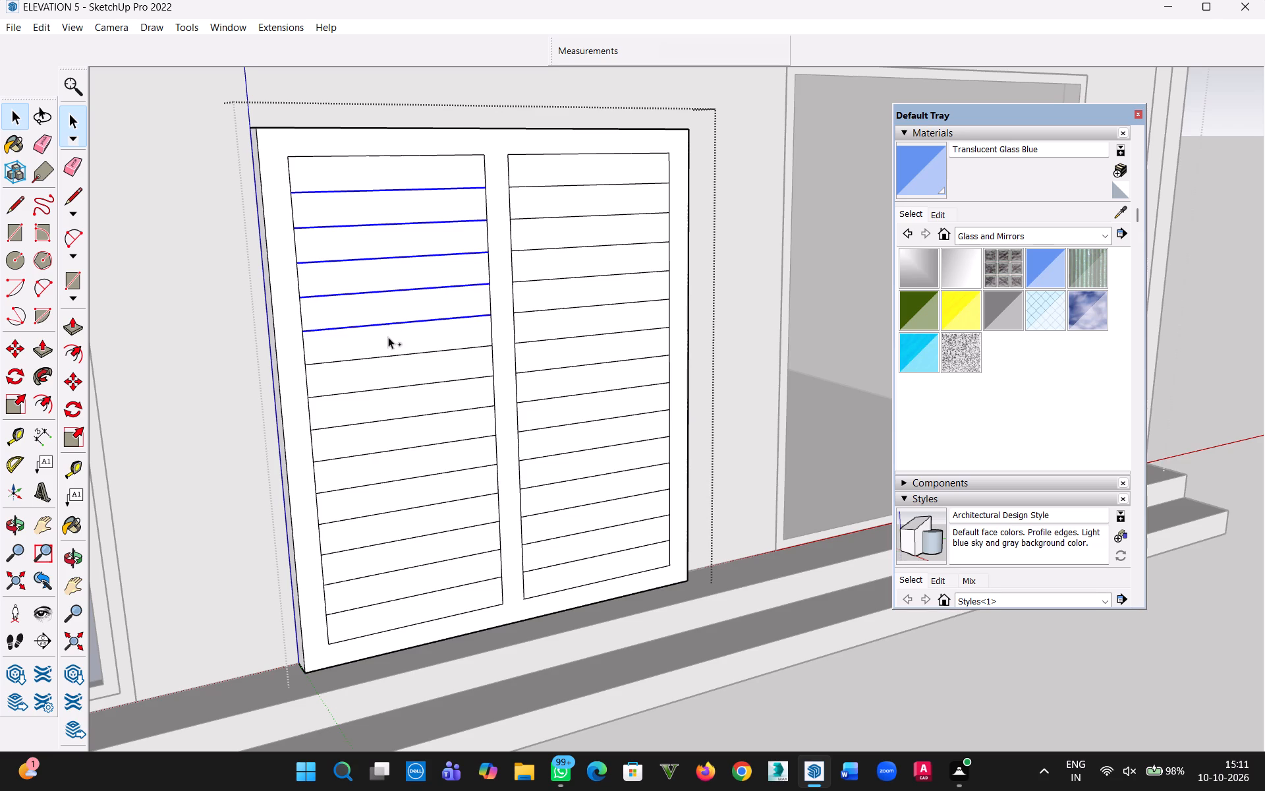
{"action": "left_click", "coordinate": [393, 355], "text": "ctrl"}
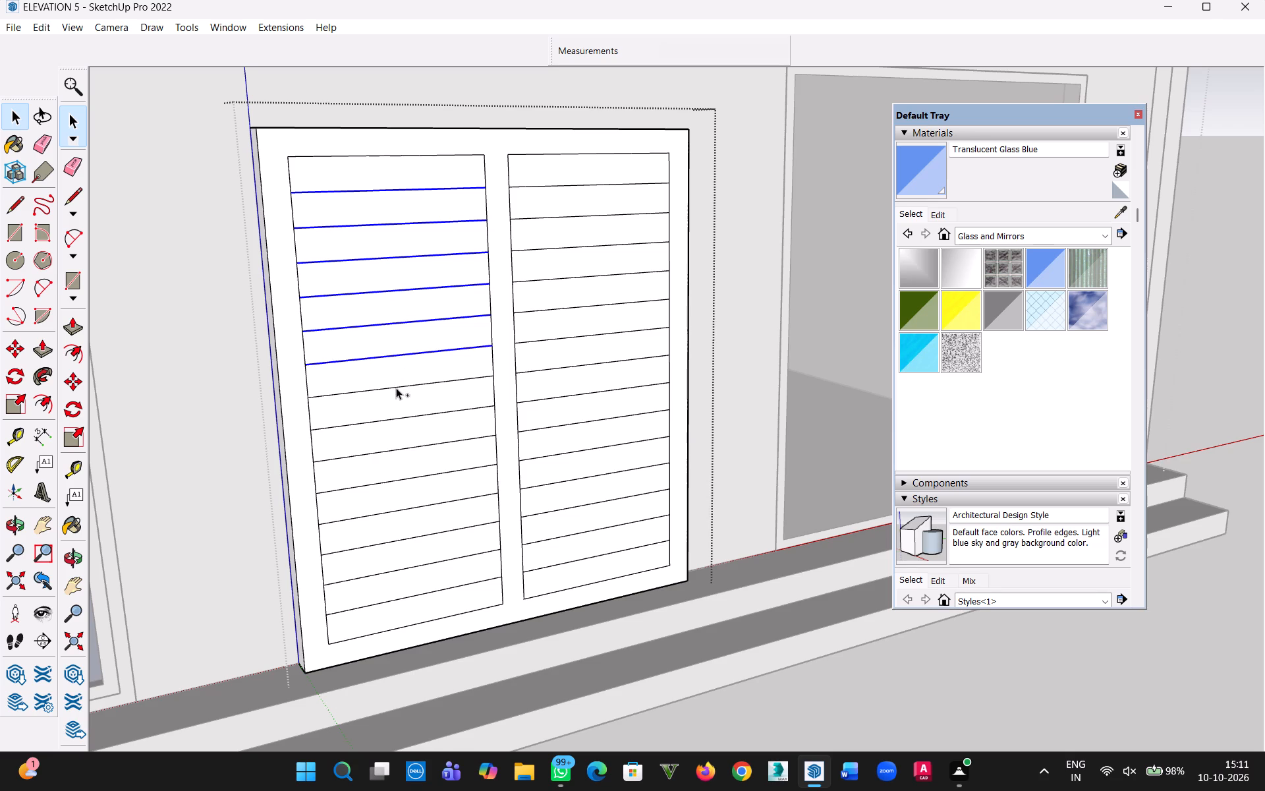
{"action": "left_click", "coordinate": [396, 388], "text": "ctrl"}
{"action": "left_click", "coordinate": [396, 417], "text": "ctrl"}
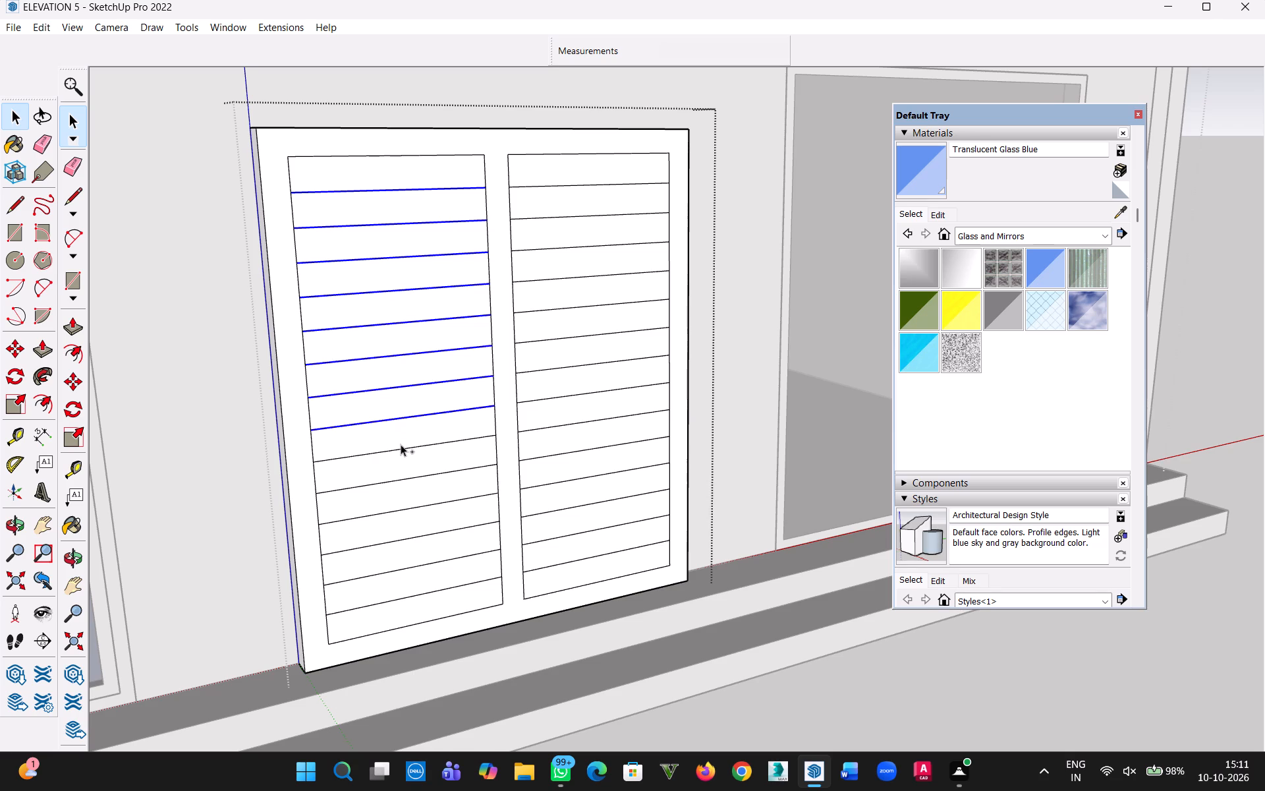
{"action": "left_click", "coordinate": [403, 447], "text": "ctrl"}
{"action": "left_click", "coordinate": [411, 477], "text": "ctrl"}
{"action": "left_click", "coordinate": [413, 509], "text": "ctrl"}
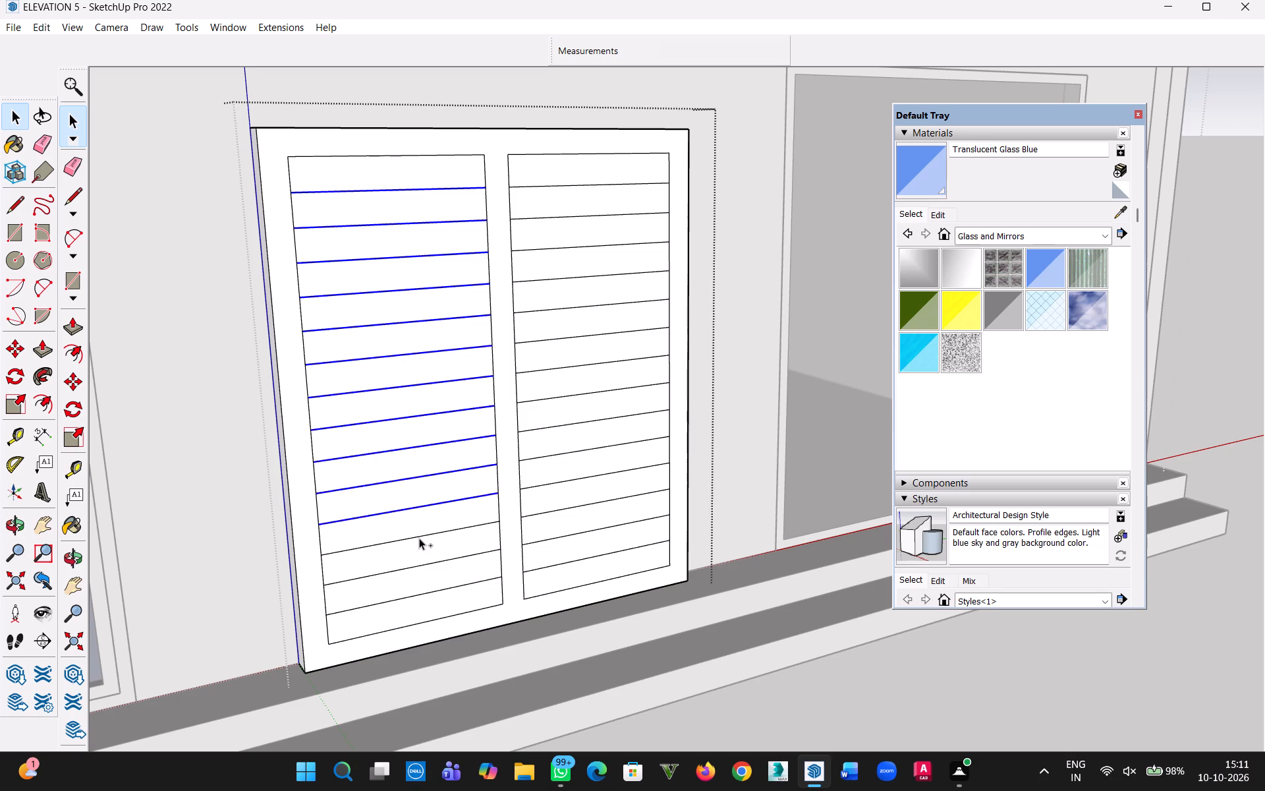
{"action": "left_click", "coordinate": [419, 538], "text": "ctrl"}
{"action": "left_click", "coordinate": [425, 562], "text": "ctrl"}
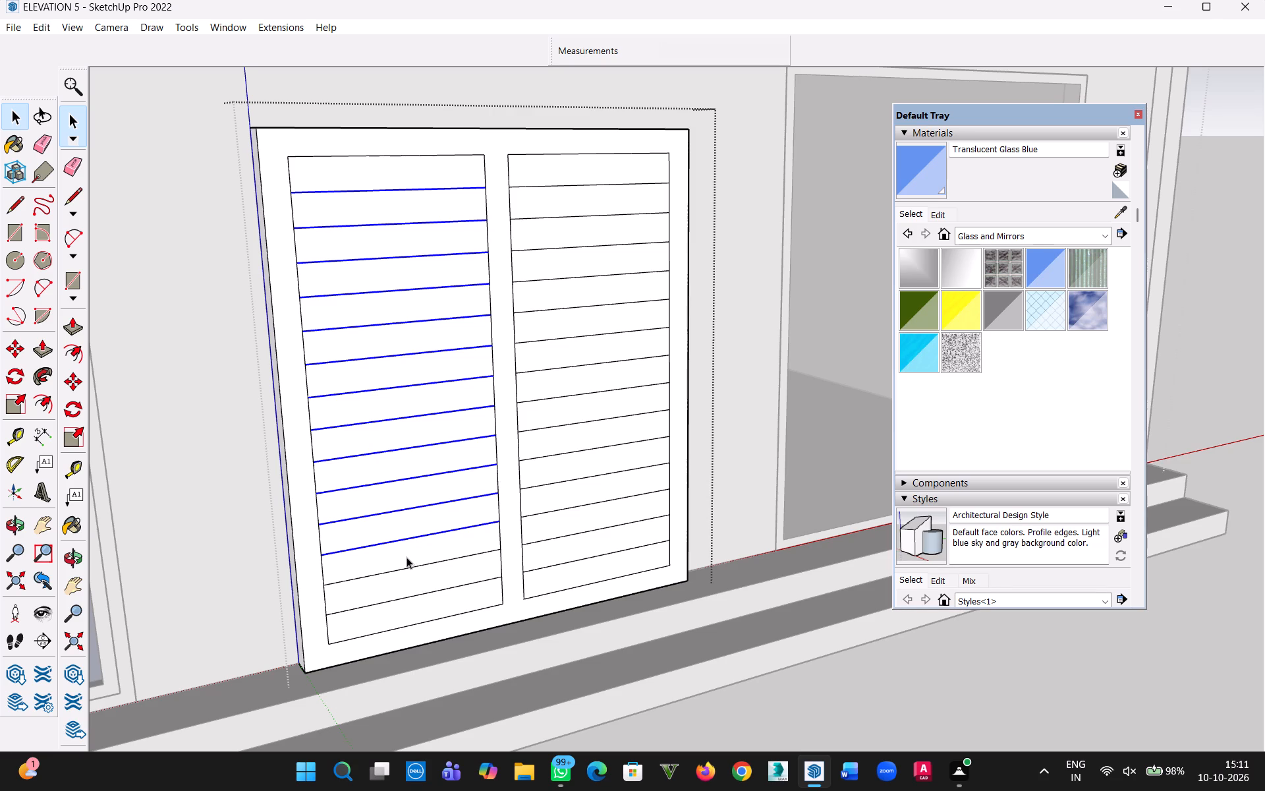
{"action": "left_click", "coordinate": [407, 556], "text": "shift"}
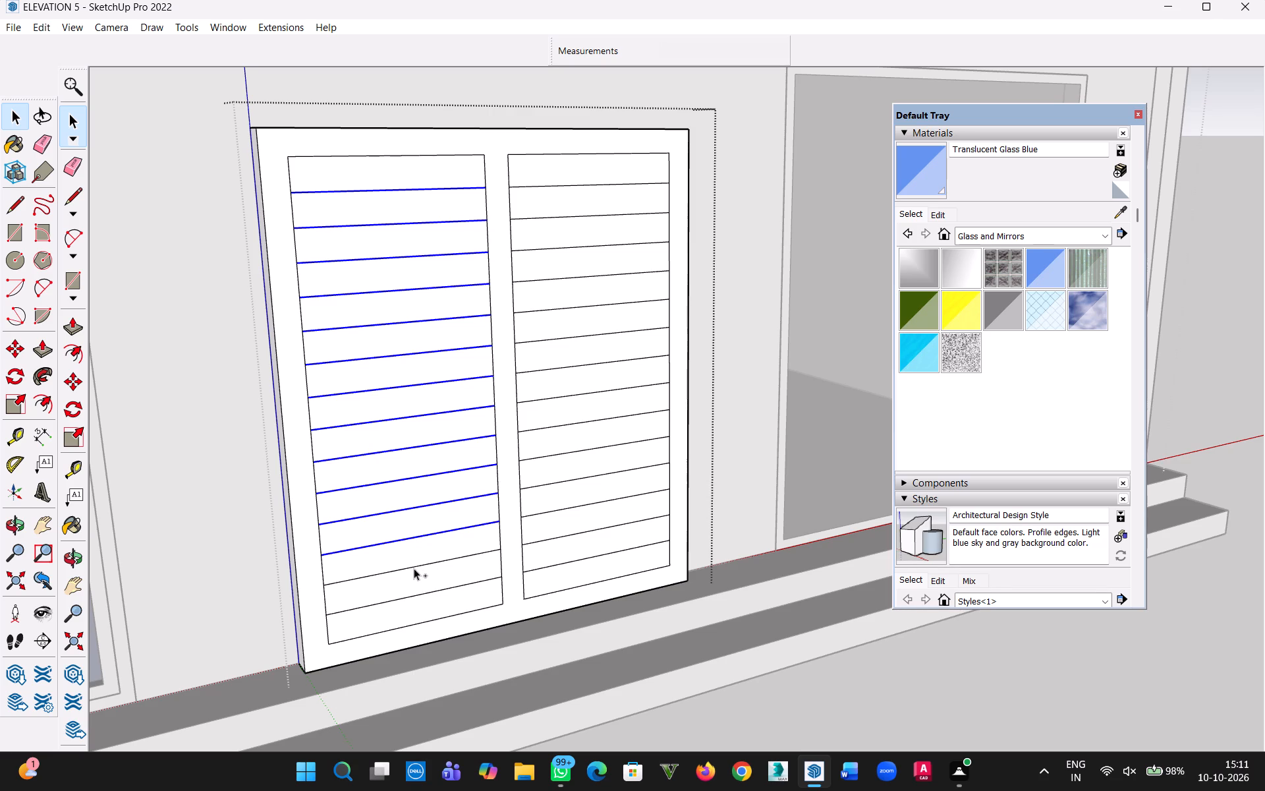
{"action": "left_click", "coordinate": [411, 567], "text": "ctrl"}
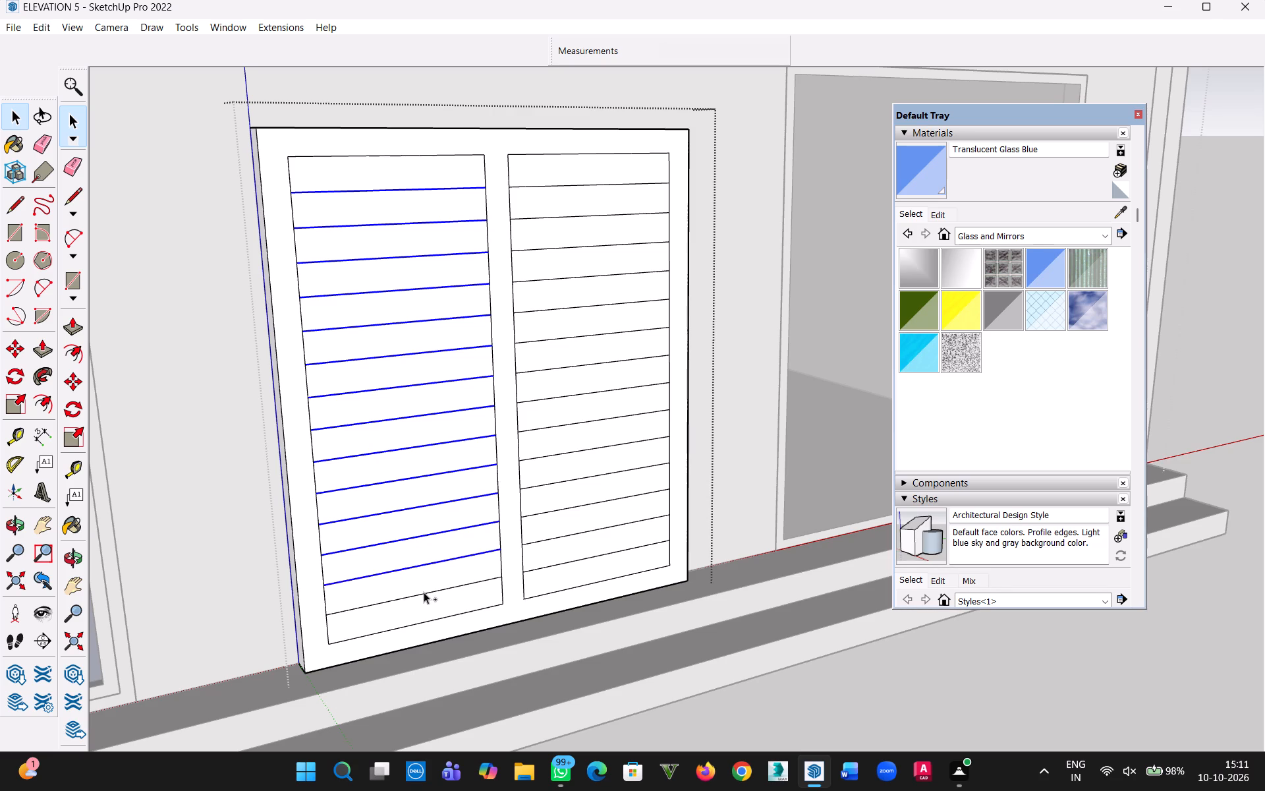
{"action": "left_click", "coordinate": [424, 592], "text": "ctrl"}
{"action": "key", "text": "h"}
{"action": "middle_click_drag", "start_coordinate": [585, 521], "coordinate": [411, 545]}
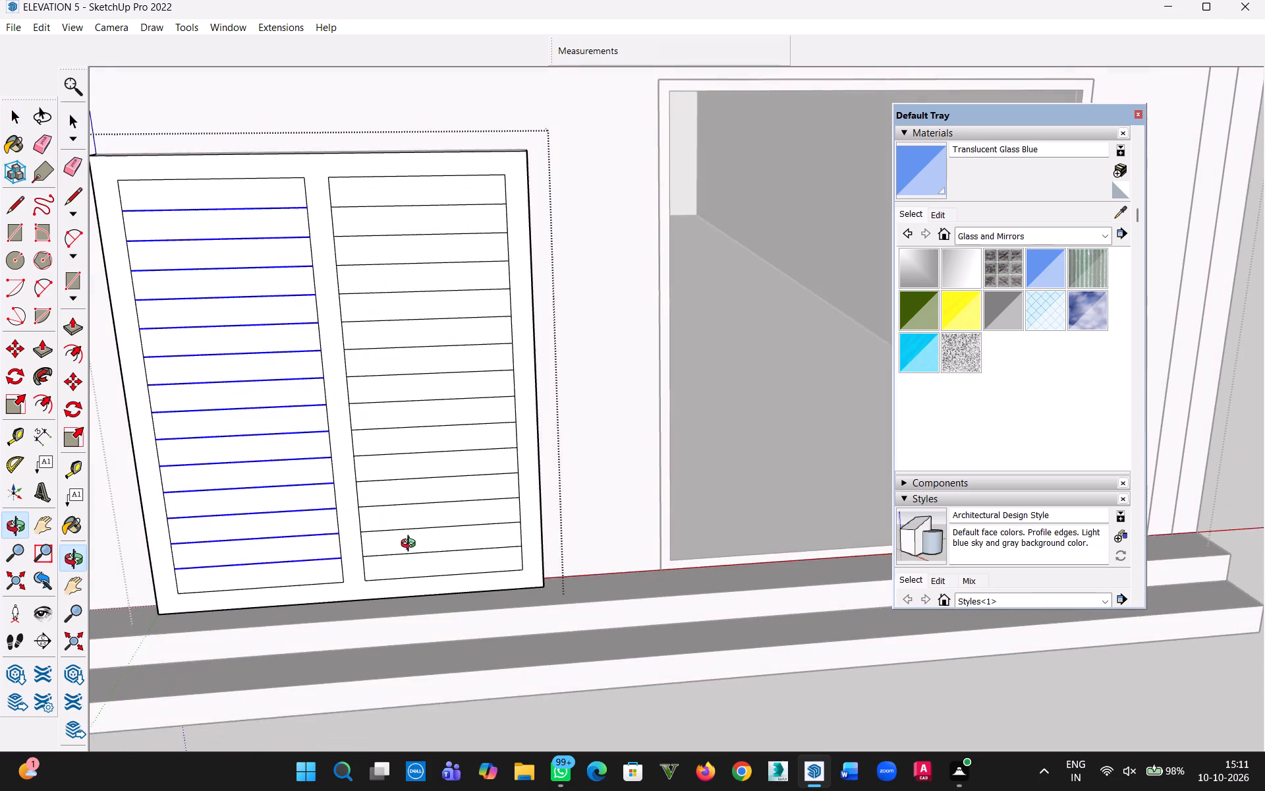
{"action": "middle_click_drag", "start_coordinate": [411, 545], "coordinate": [424, 549]}
{"action": "key", "text": "Escape"}
{"action": "scroll", "coordinate": [435, 218], "scroll_direction": "up", "scroll_amount": 3}
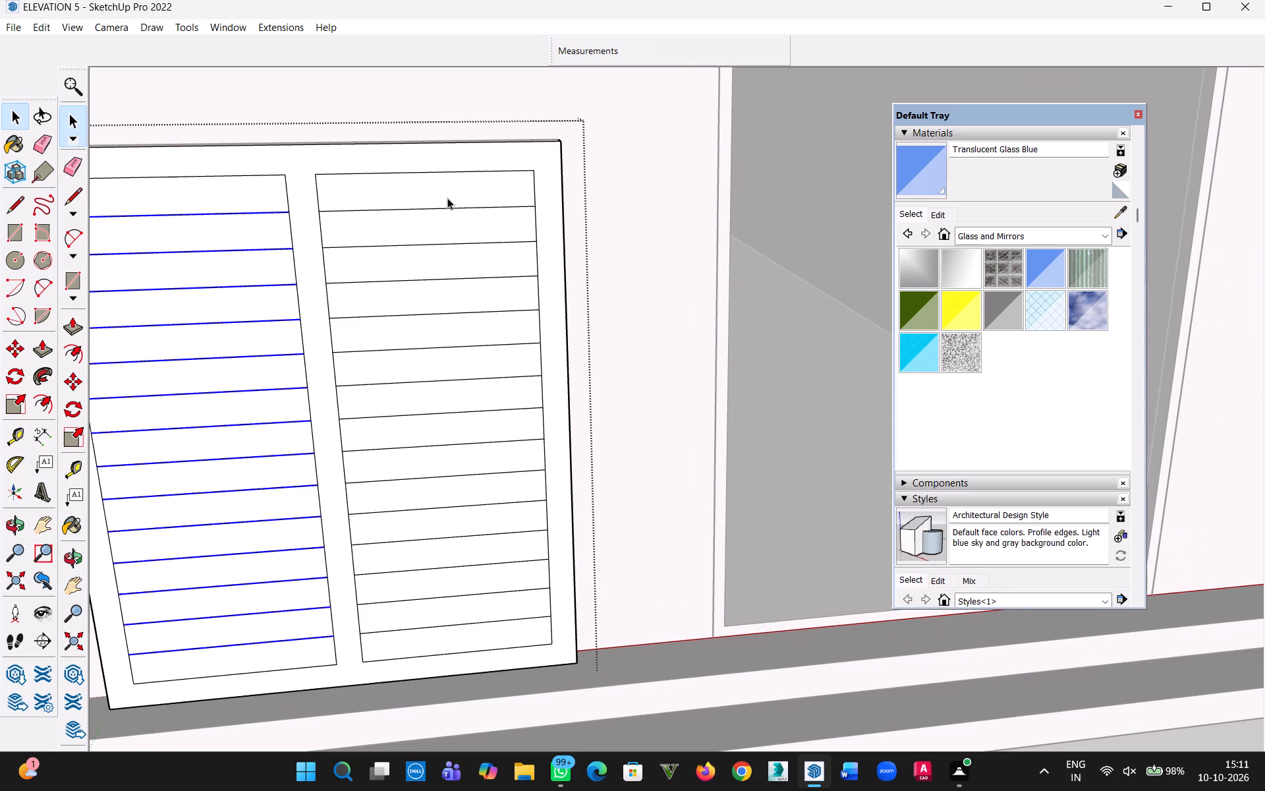
{"action": "left_click", "coordinate": [450, 207], "text": "ctrl"}
{"action": "left_click", "coordinate": [463, 245], "text": "ctrl"}
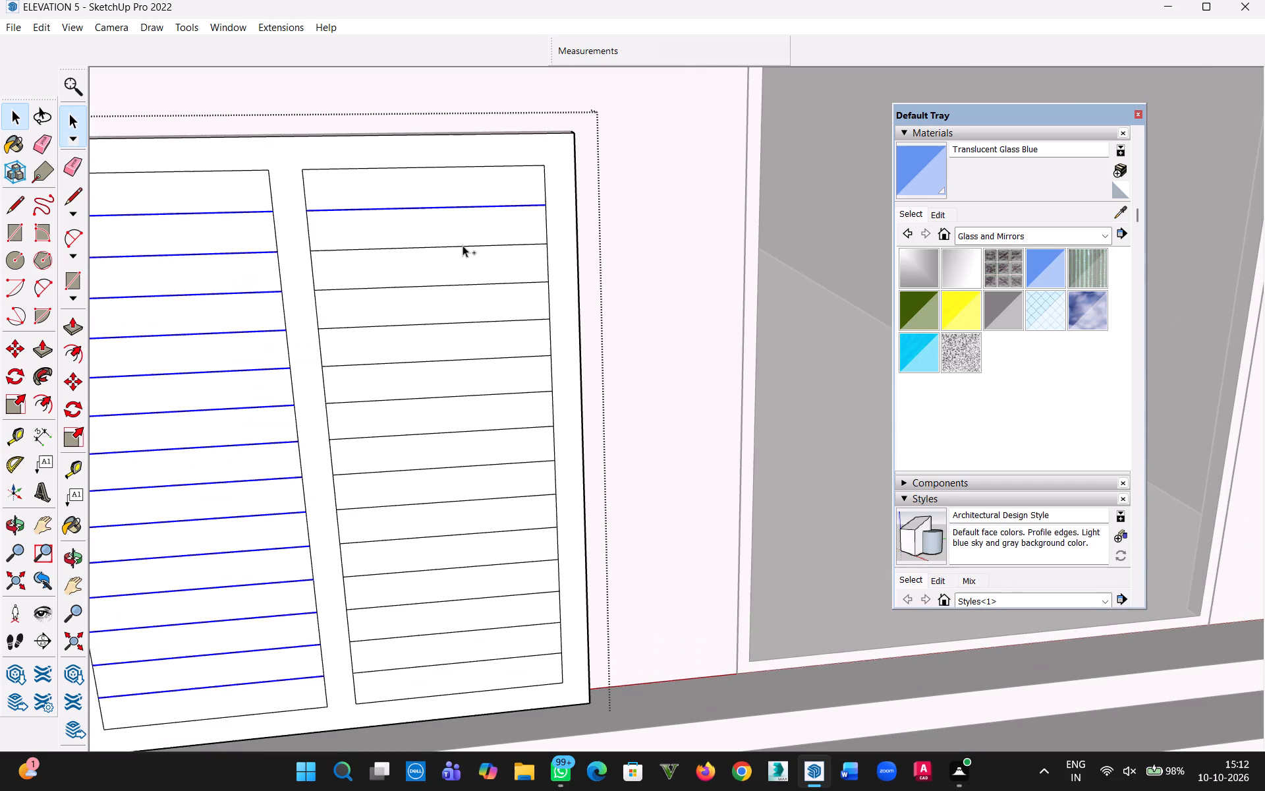
{"action": "left_click", "coordinate": [472, 283], "text": "ctrl"}
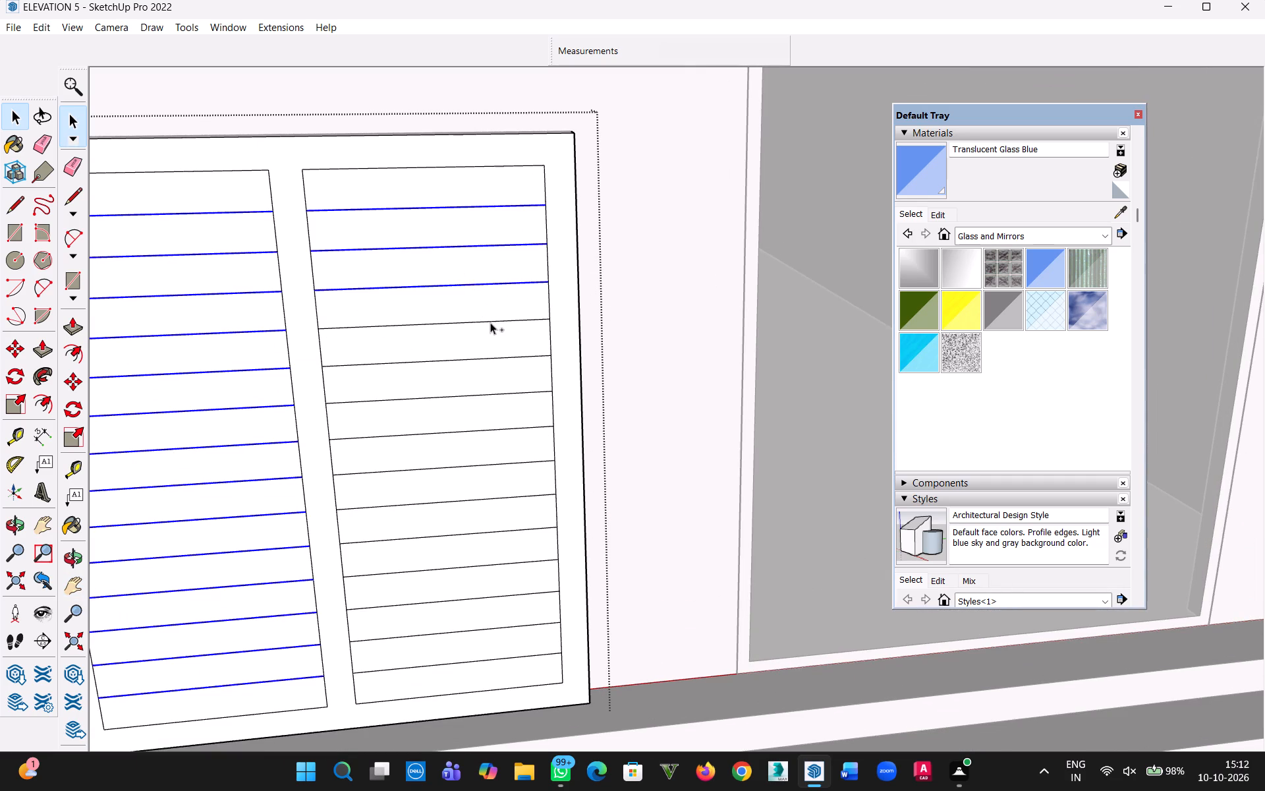
{"action": "left_click", "coordinate": [489, 321], "text": "ctrl"}
{"action": "left_click", "coordinate": [497, 358], "text": "ctrl"}
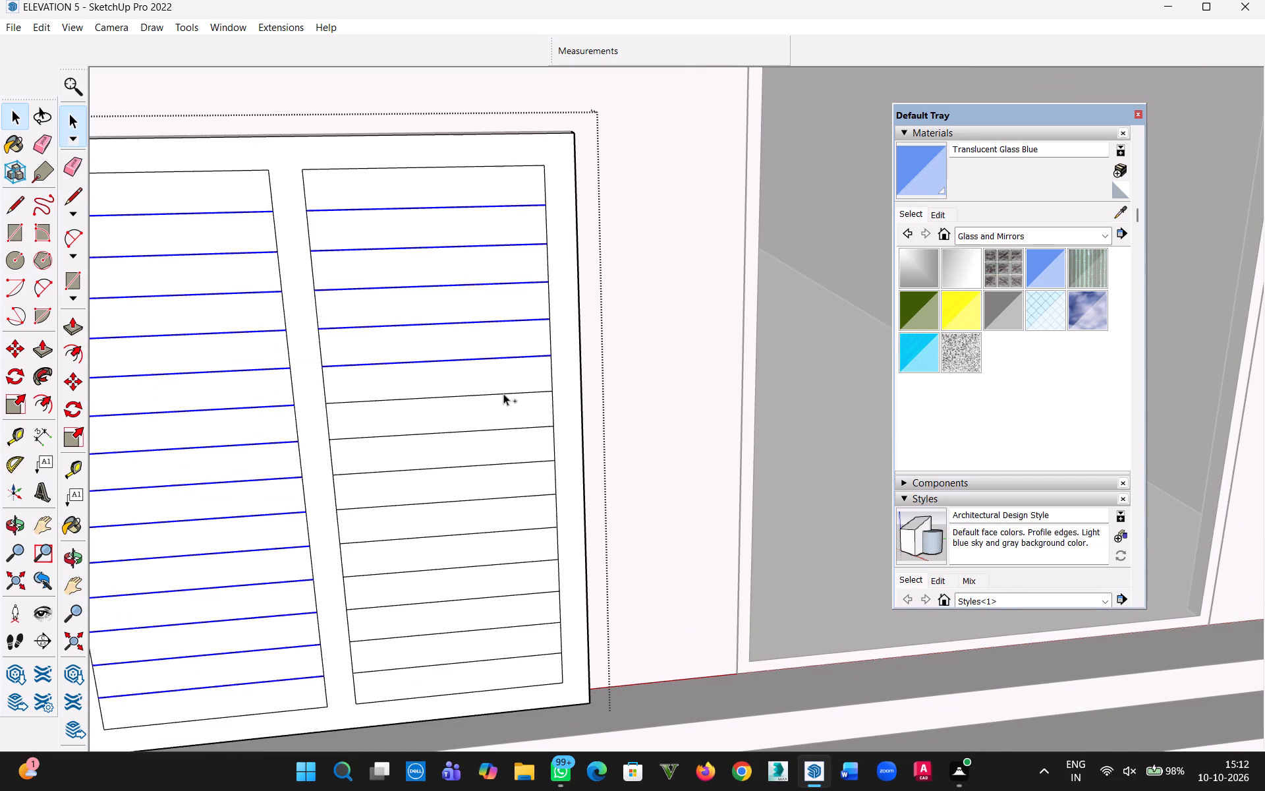
Add the right pane's remaining dividing lines to the selection and copy all the selected lines 1" straight up.
{"action": "left_click", "coordinate": [503, 393], "text": "ctrl"}
{"action": "left_click", "coordinate": [507, 428], "text": "ctrl"}
{"action": "left_click", "coordinate": [511, 461], "text": "ctrl"}
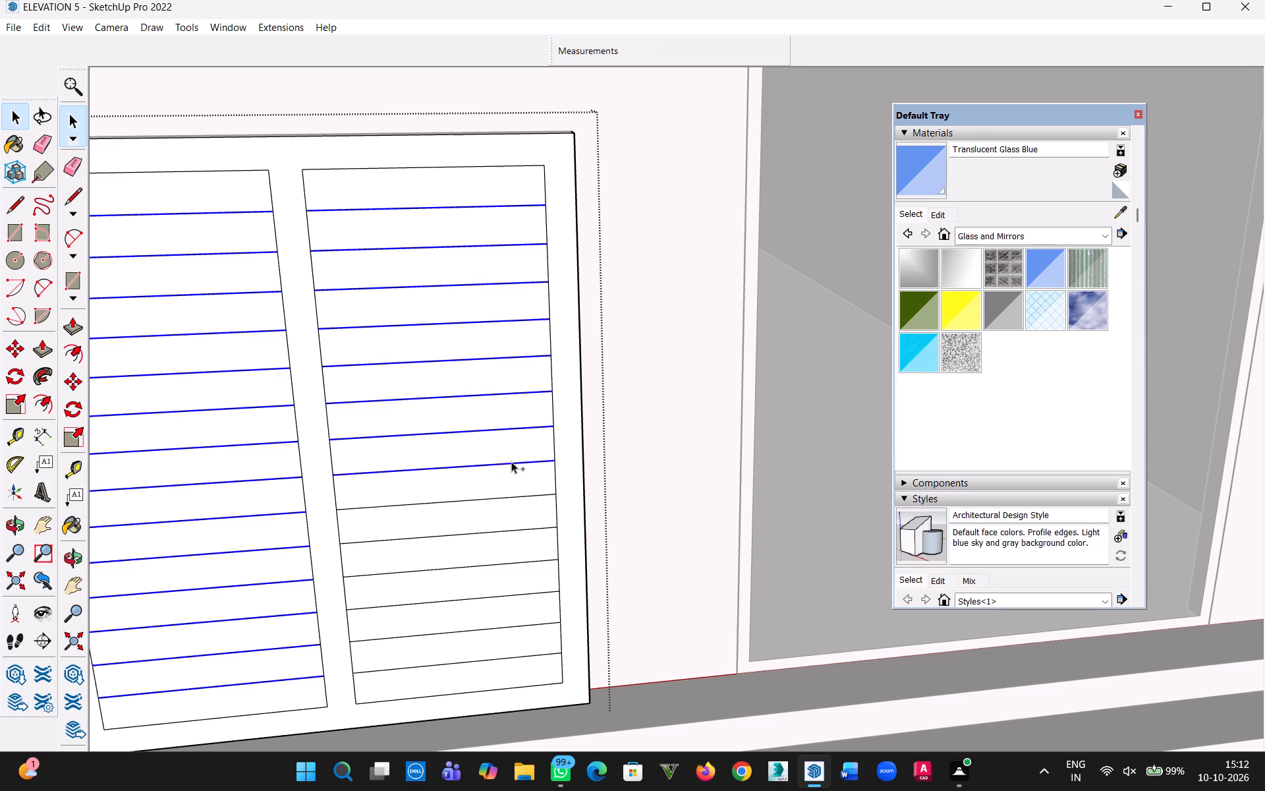
{"action": "left_click", "coordinate": [513, 496], "text": "ctrl"}
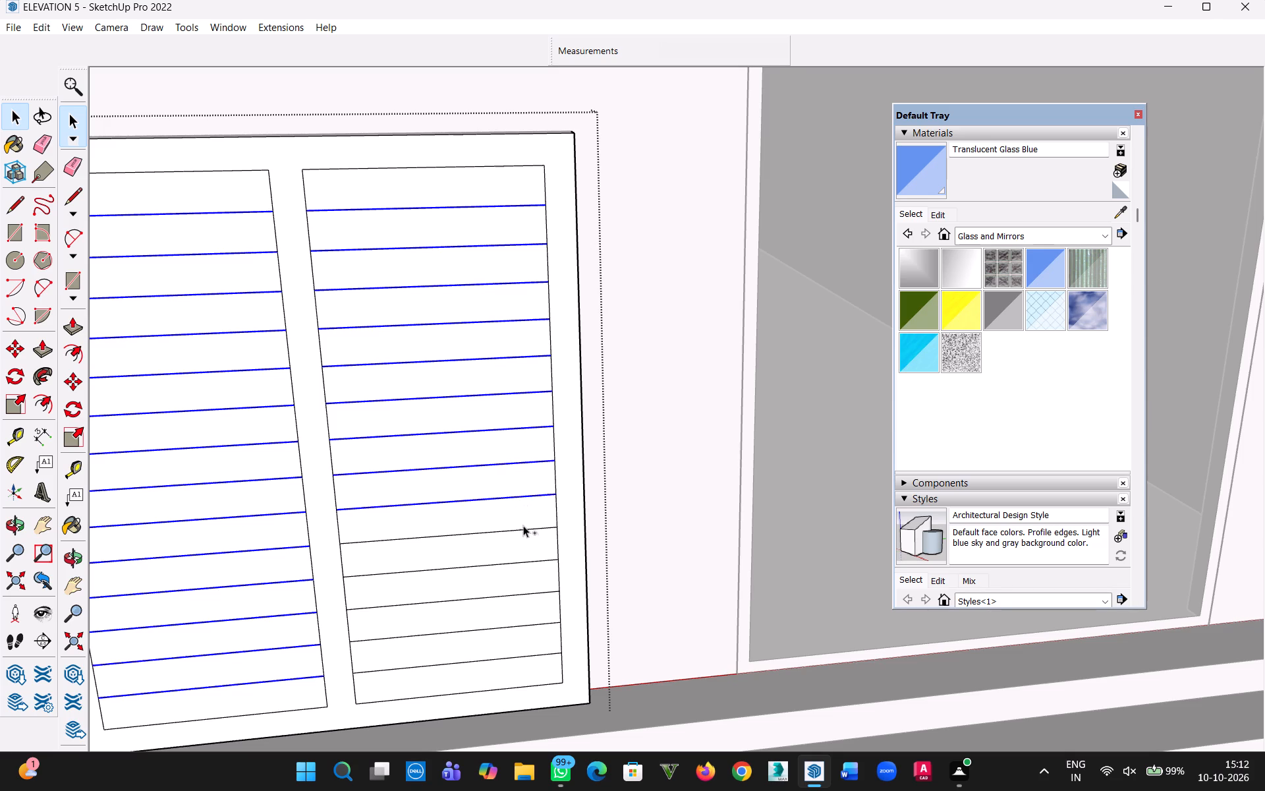
{"action": "left_click", "coordinate": [524, 530], "text": "ctrl"}
{"action": "left_click", "coordinate": [522, 561], "text": "ctrl"}
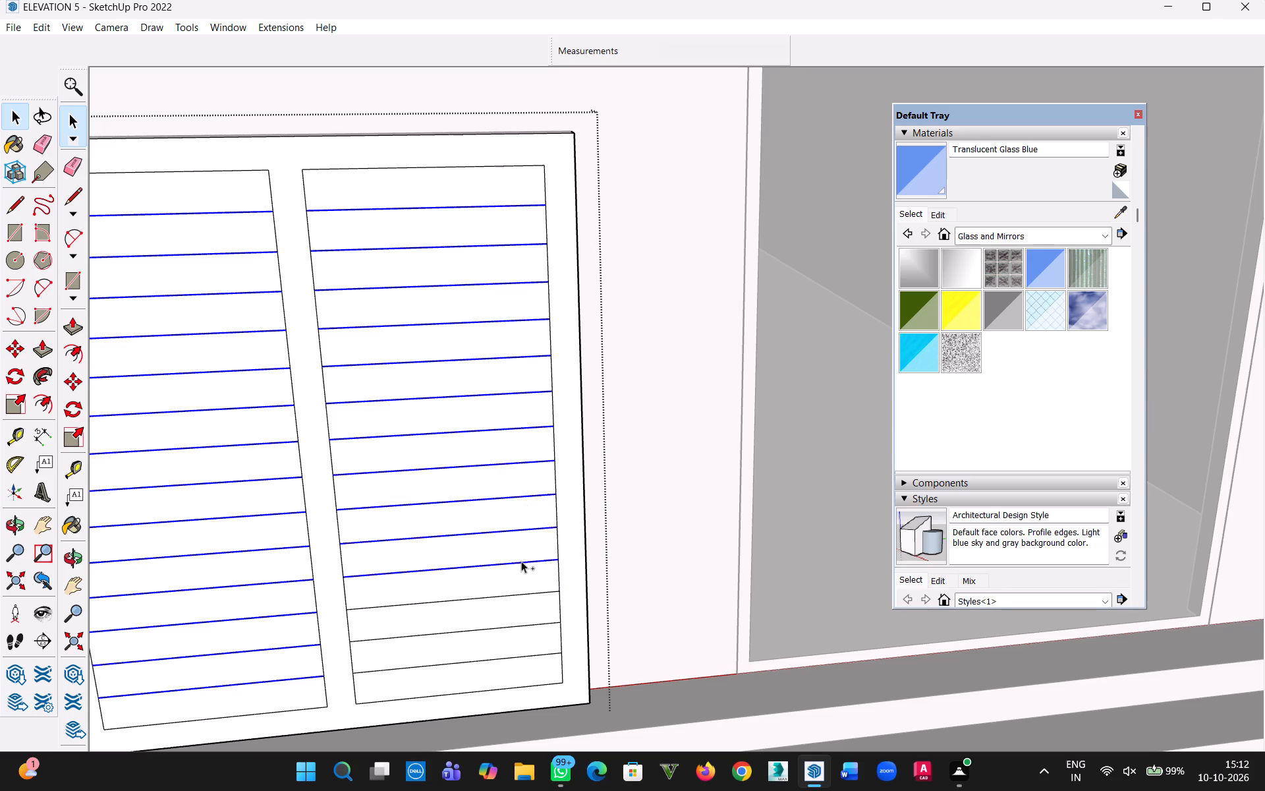
{"action": "left_click", "coordinate": [522, 595], "text": "ctrl"}
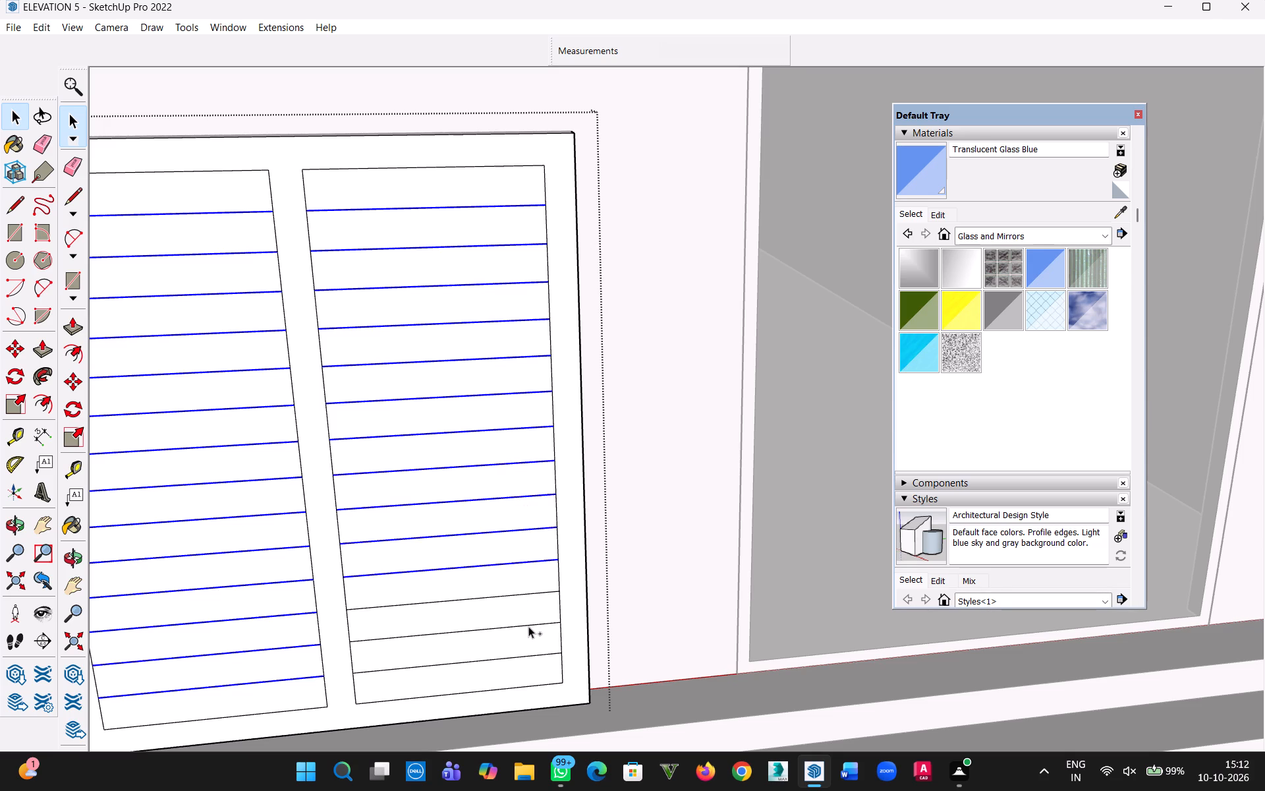
{"action": "left_click", "coordinate": [526, 624], "text": "ctrl"}
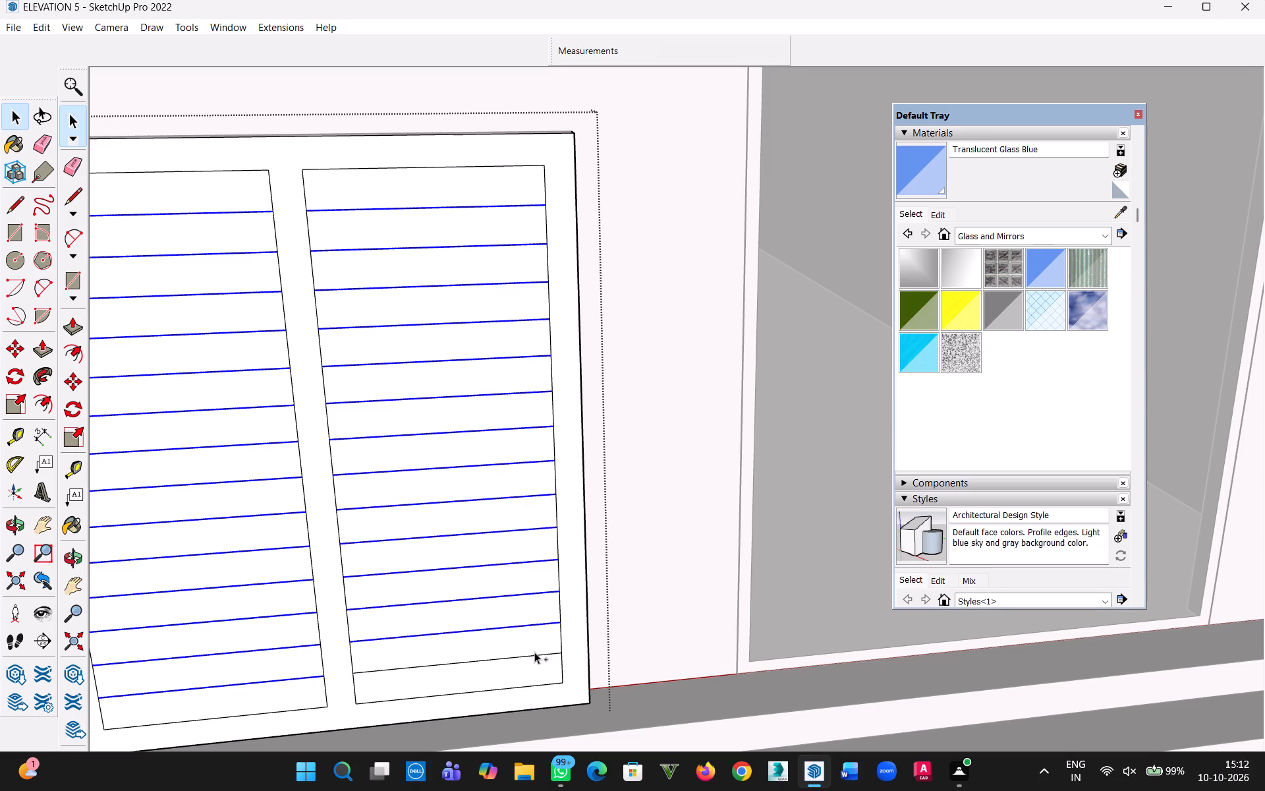
{"action": "left_click", "coordinate": [534, 655], "text": "ctrl"}
{"action": "key", "text": "m"}
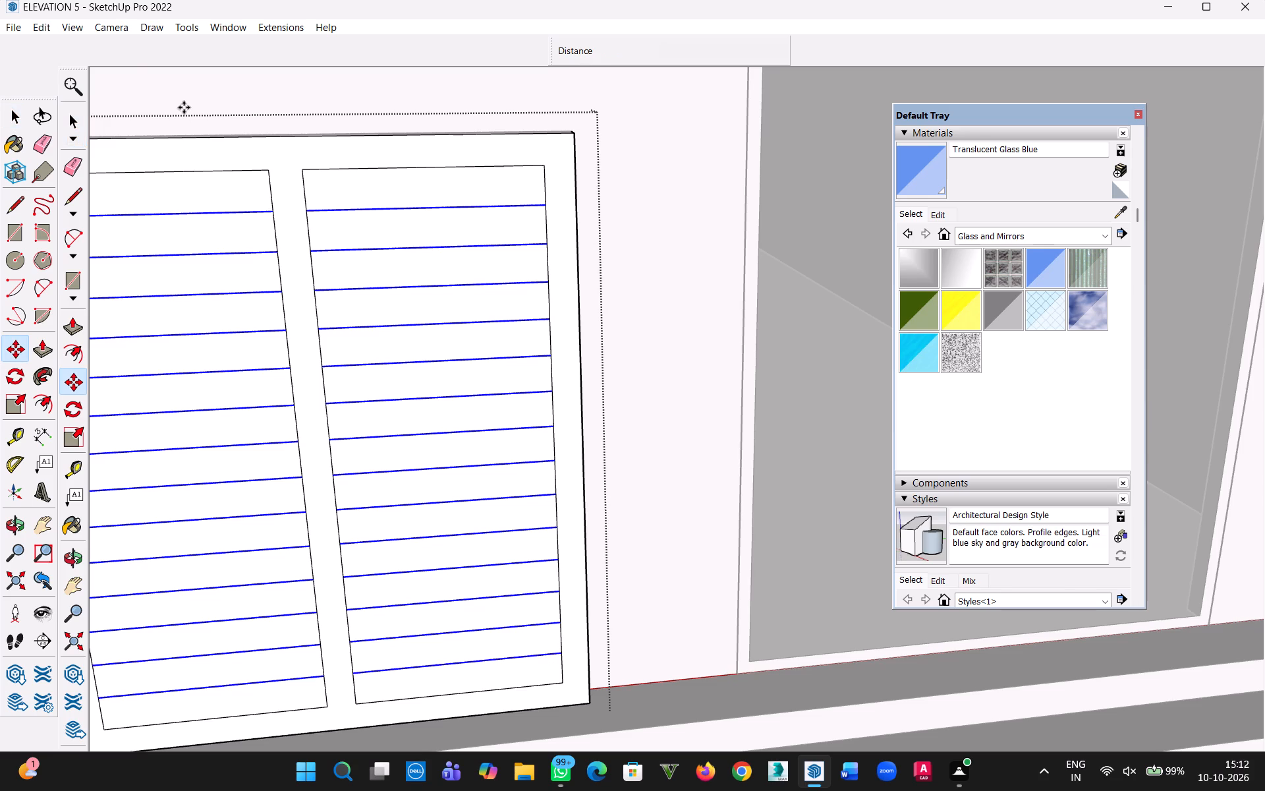
{"action": "left_click", "coordinate": [454, 539]}
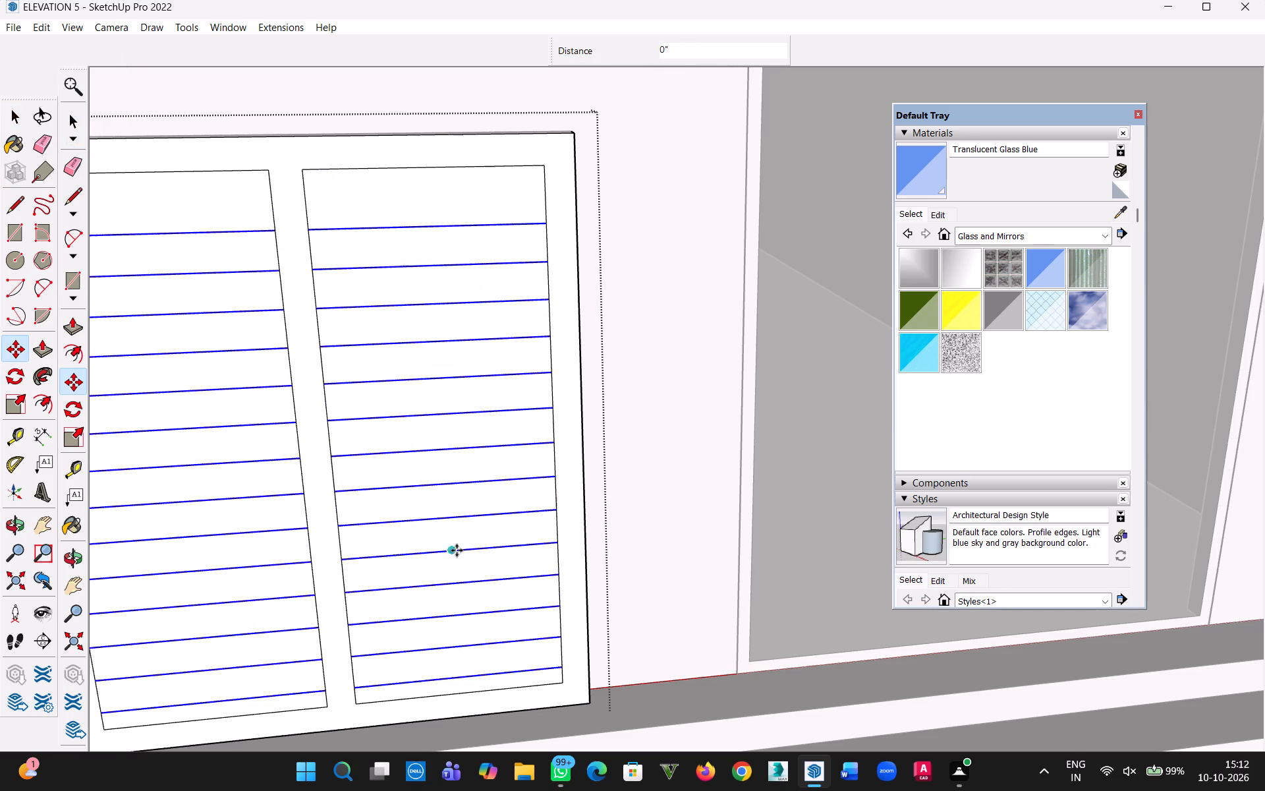
{"action": "key", "text": "Escape"}
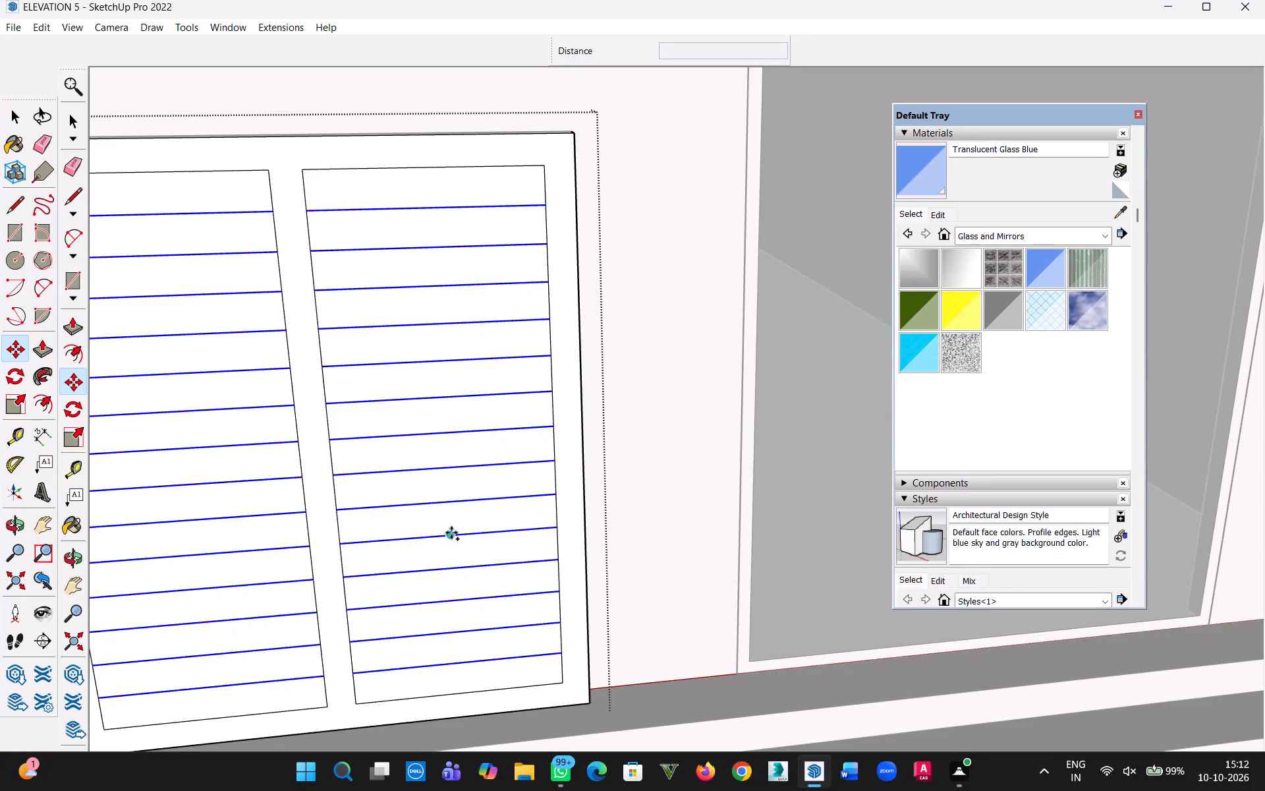
{"action": "left_click", "coordinate": [451, 533]}
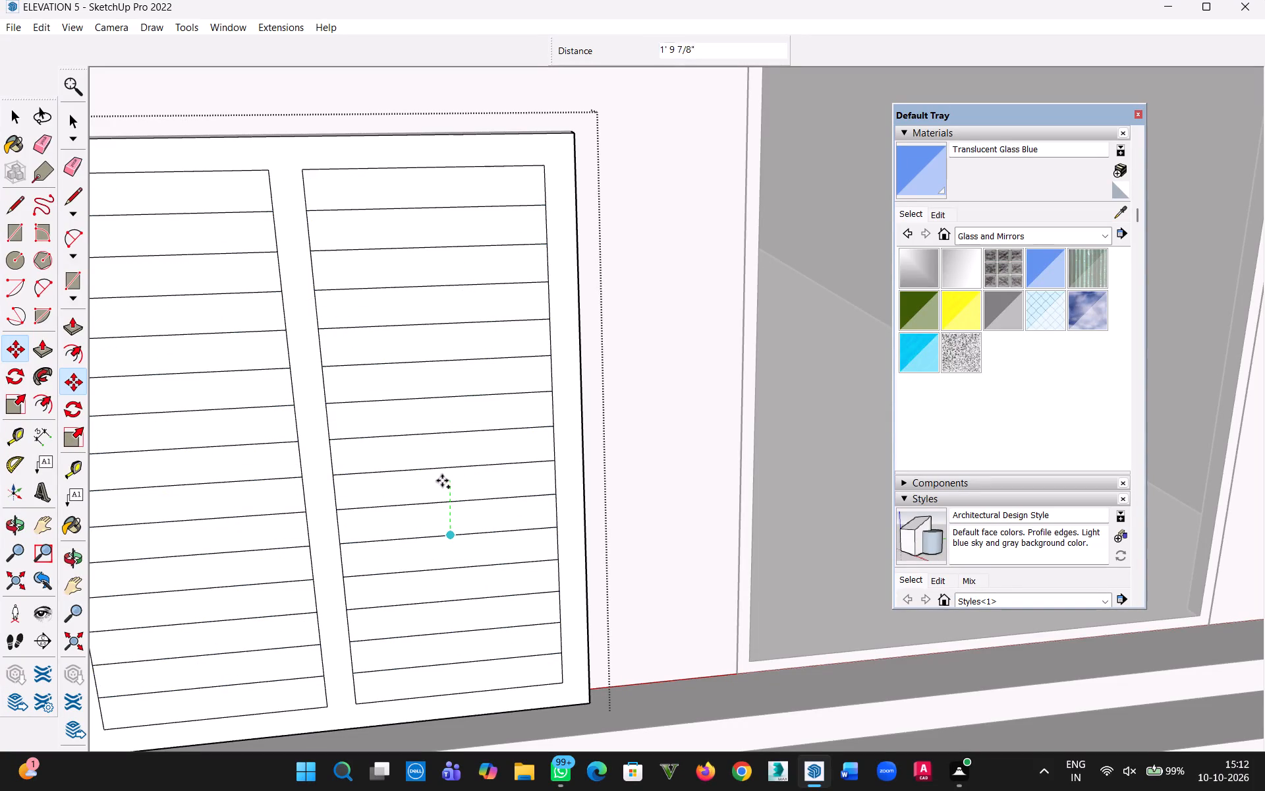
{"action": "scroll", "coordinate": [457, 527], "scroll_direction": "up", "scroll_amount": 11}
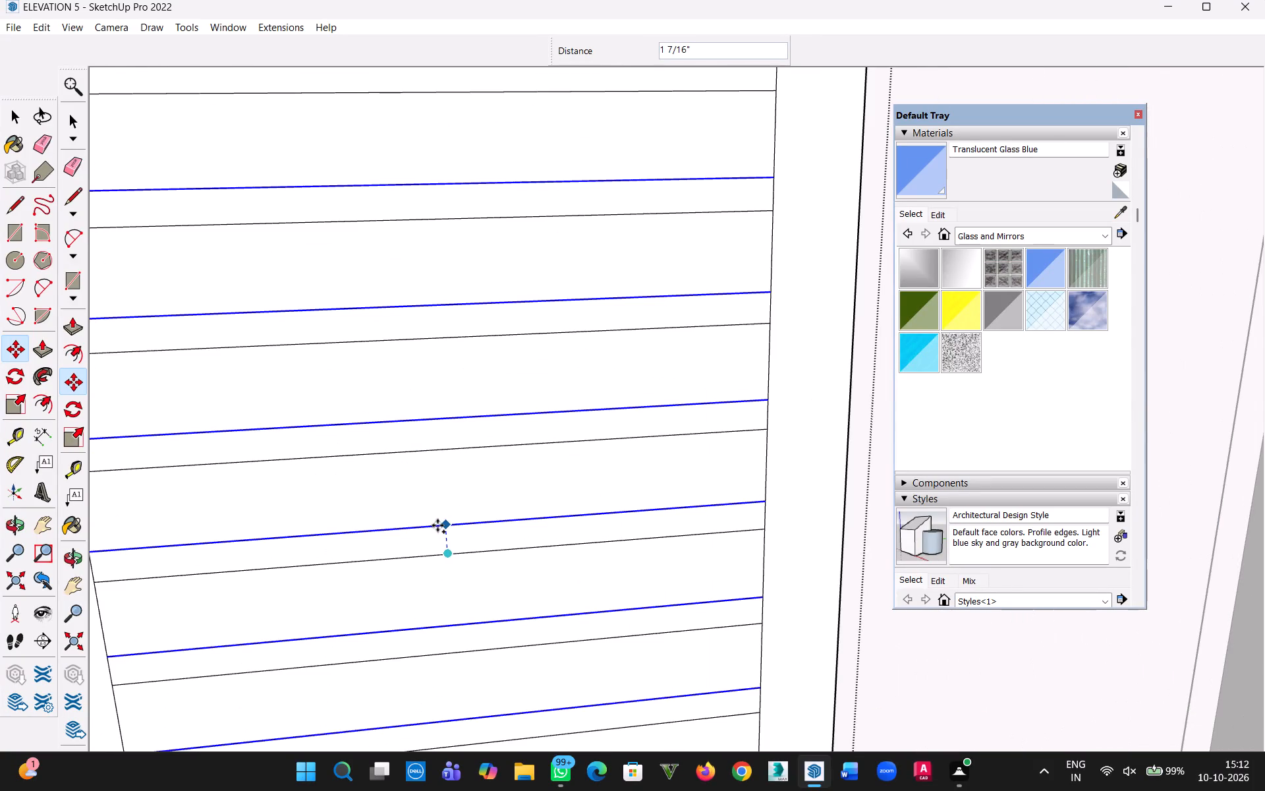
{"action": "key", "text": "1"}
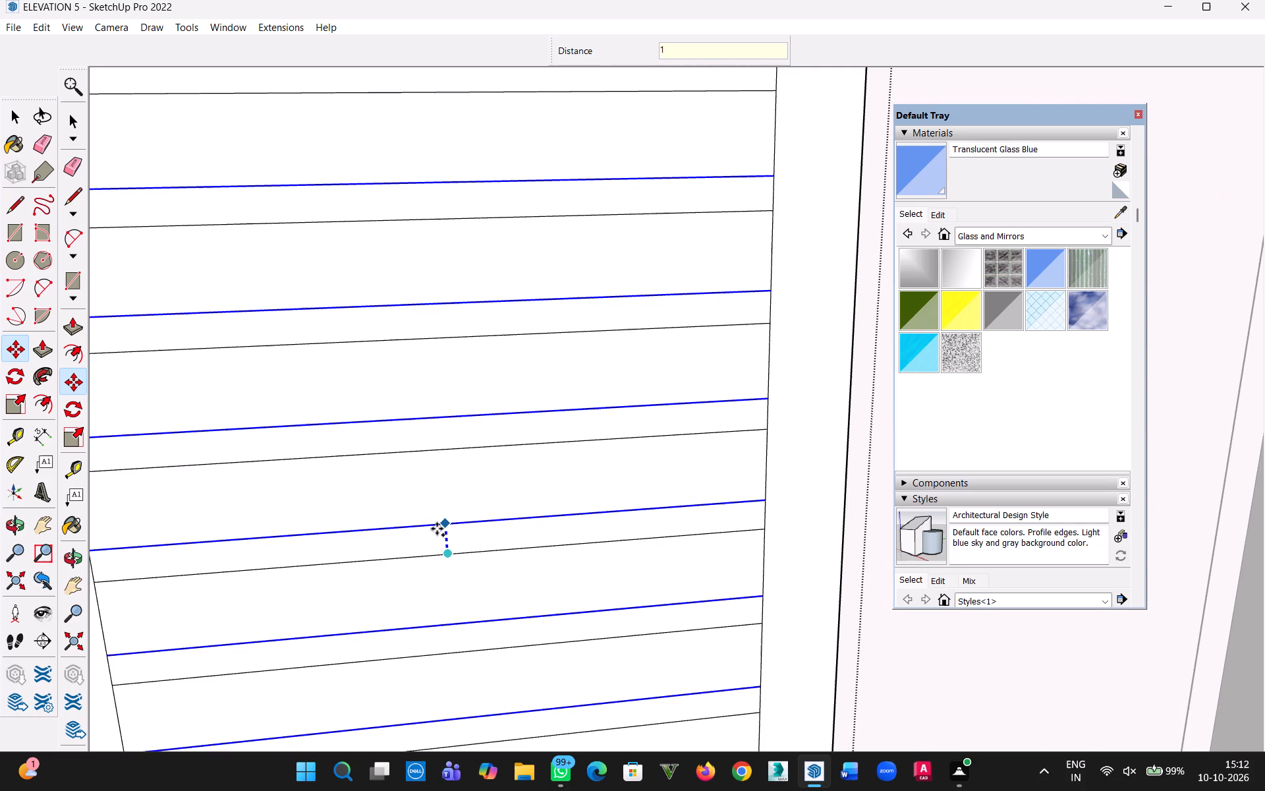
{"action": "key", "text": "shift+quotedbl"}
{"action": "key", "text": "Return"}
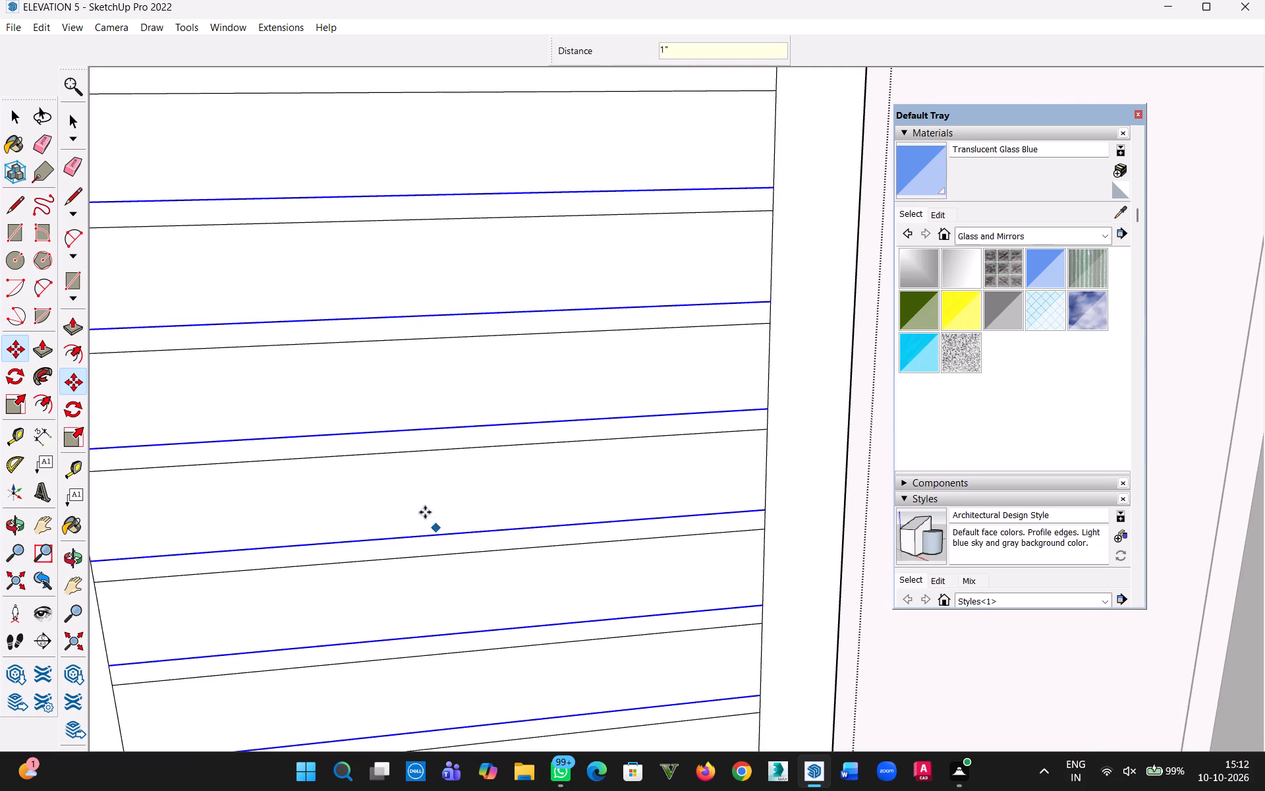
Push the lowest 1" band between the paired lines of the right pane 0.5" inward with Push/Pull.
{"action": "scroll", "coordinate": [408, 448], "scroll_direction": "down", "scroll_amount": 15}
{"action": "scroll", "coordinate": [308, 436], "scroll_direction": "down", "scroll_amount": 3}
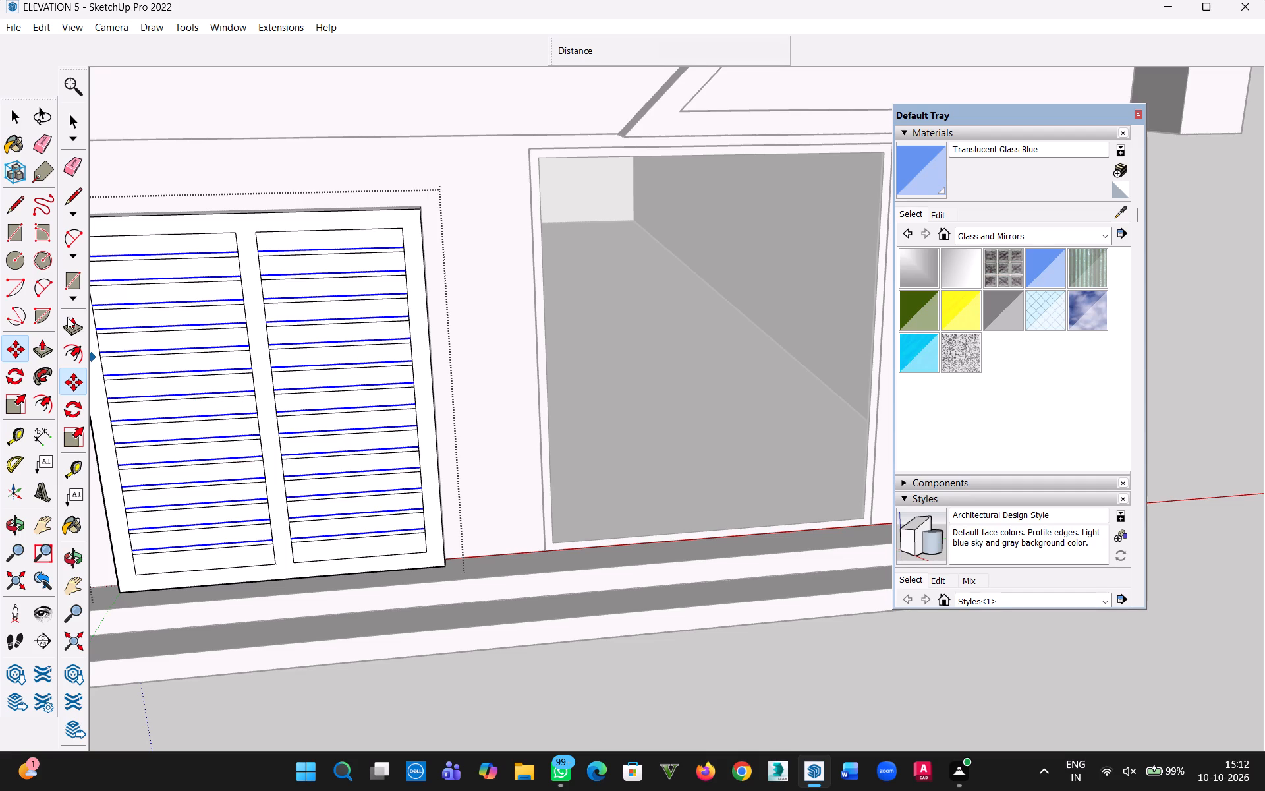
{"action": "left_click", "coordinate": [20, 117]}
{"action": "scroll", "coordinate": [397, 401], "scroll_direction": "down", "scroll_amount": 3}
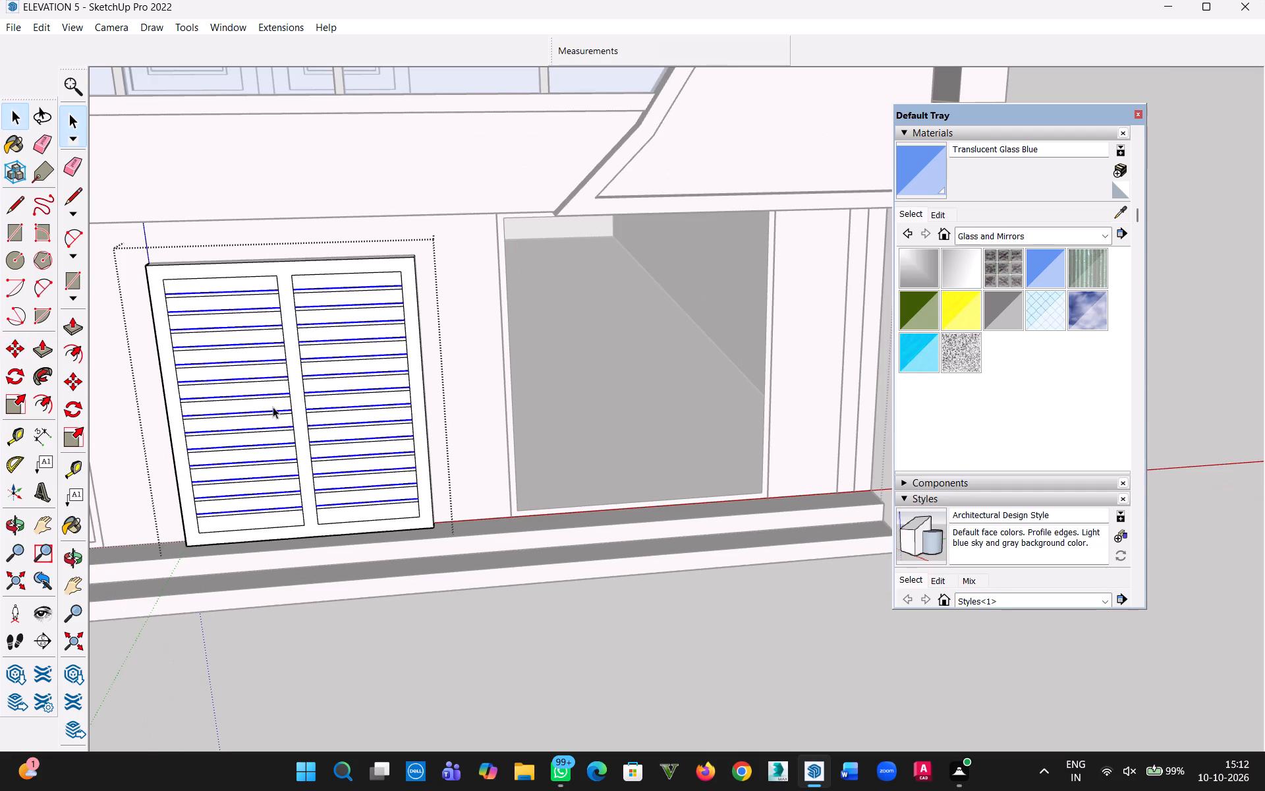
{"action": "scroll", "coordinate": [354, 501], "scroll_direction": "up", "scroll_amount": 8}
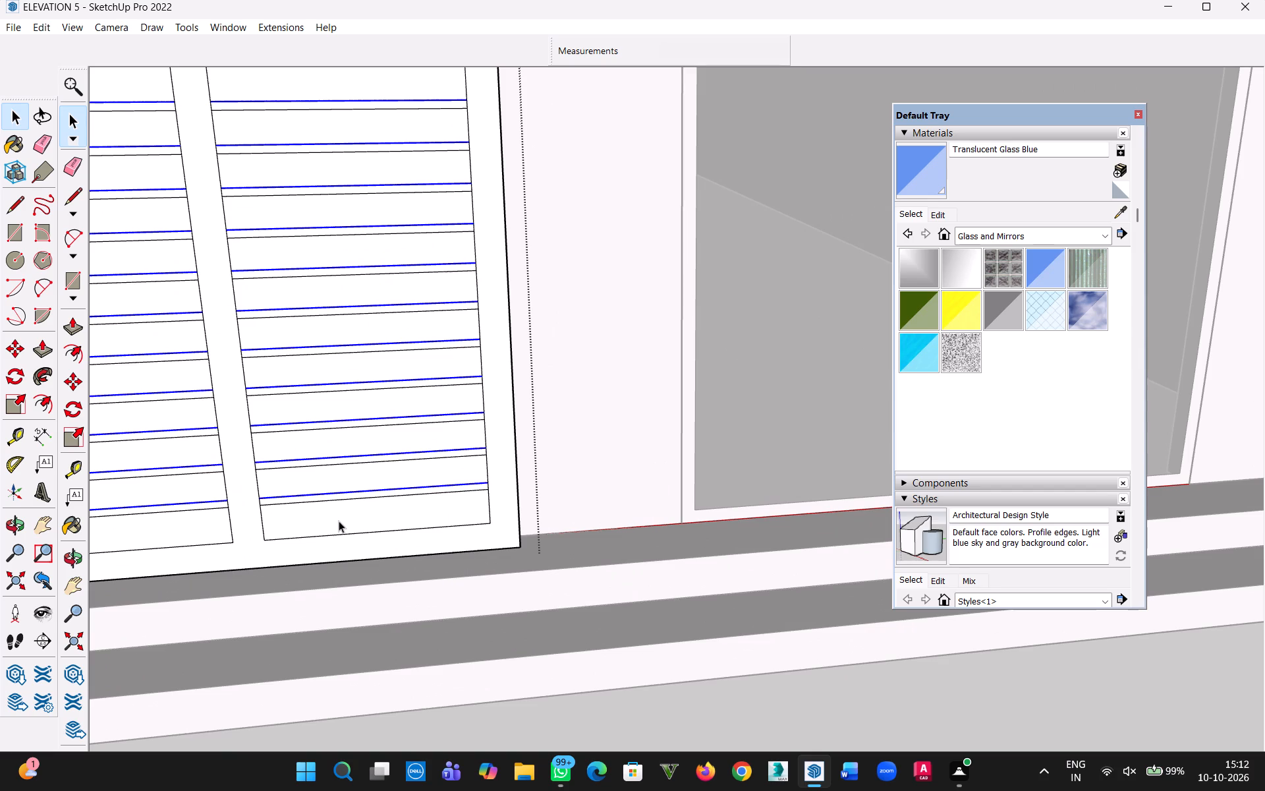
{"action": "left_click", "coordinate": [339, 521]}
{"action": "scroll", "coordinate": [383, 490], "scroll_direction": "up", "scroll_amount": 8}
{"action": "scroll", "coordinate": [432, 514], "scroll_direction": "up", "scroll_amount": 1}
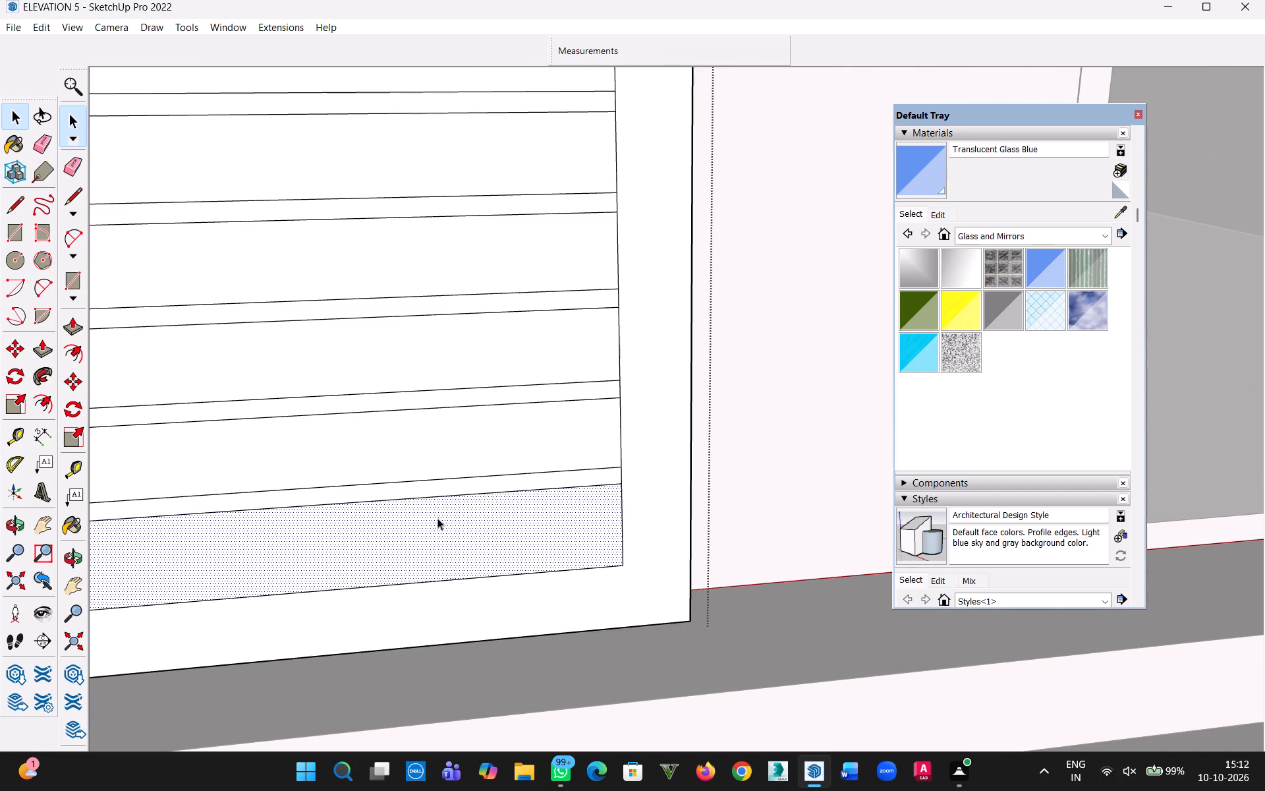
{"action": "key", "text": "p"}
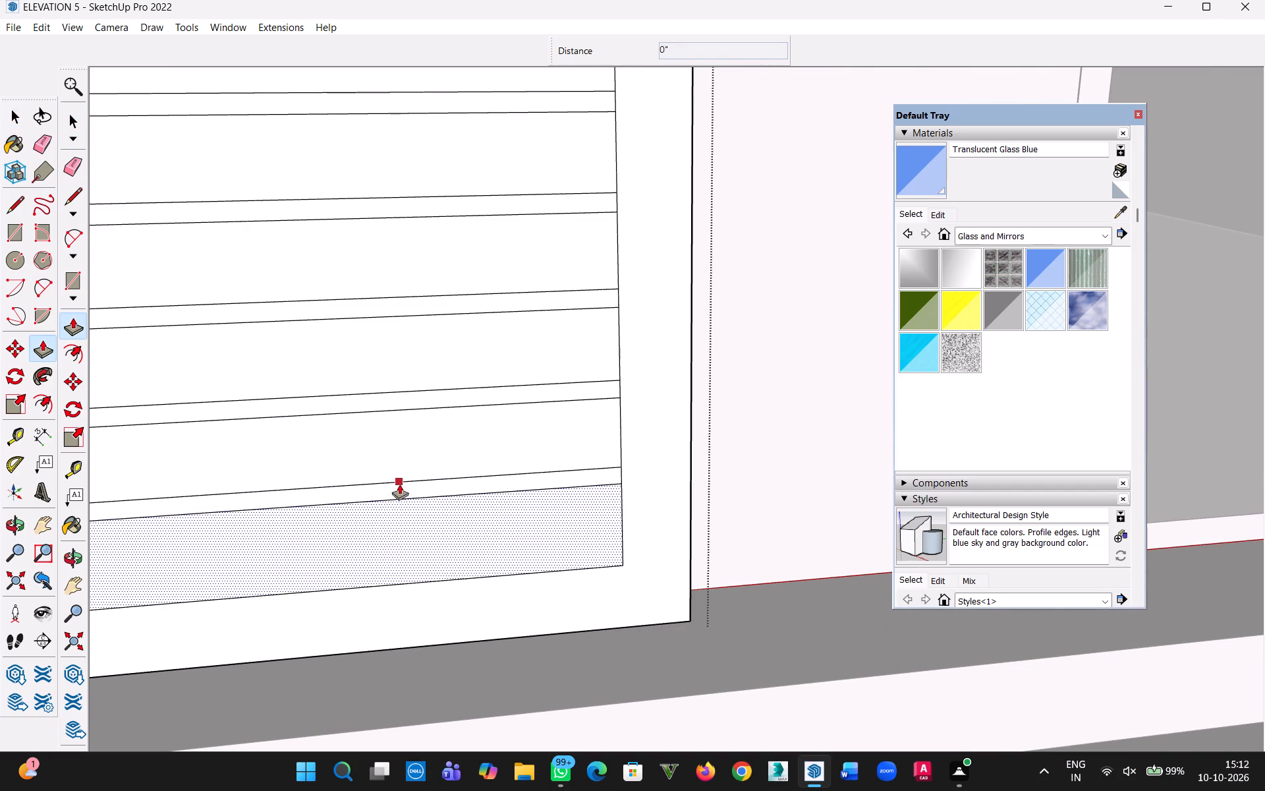
{"action": "scroll", "coordinate": [395, 492], "scroll_direction": "up", "scroll_amount": 10}
{"action": "key", "text": "Escape"}
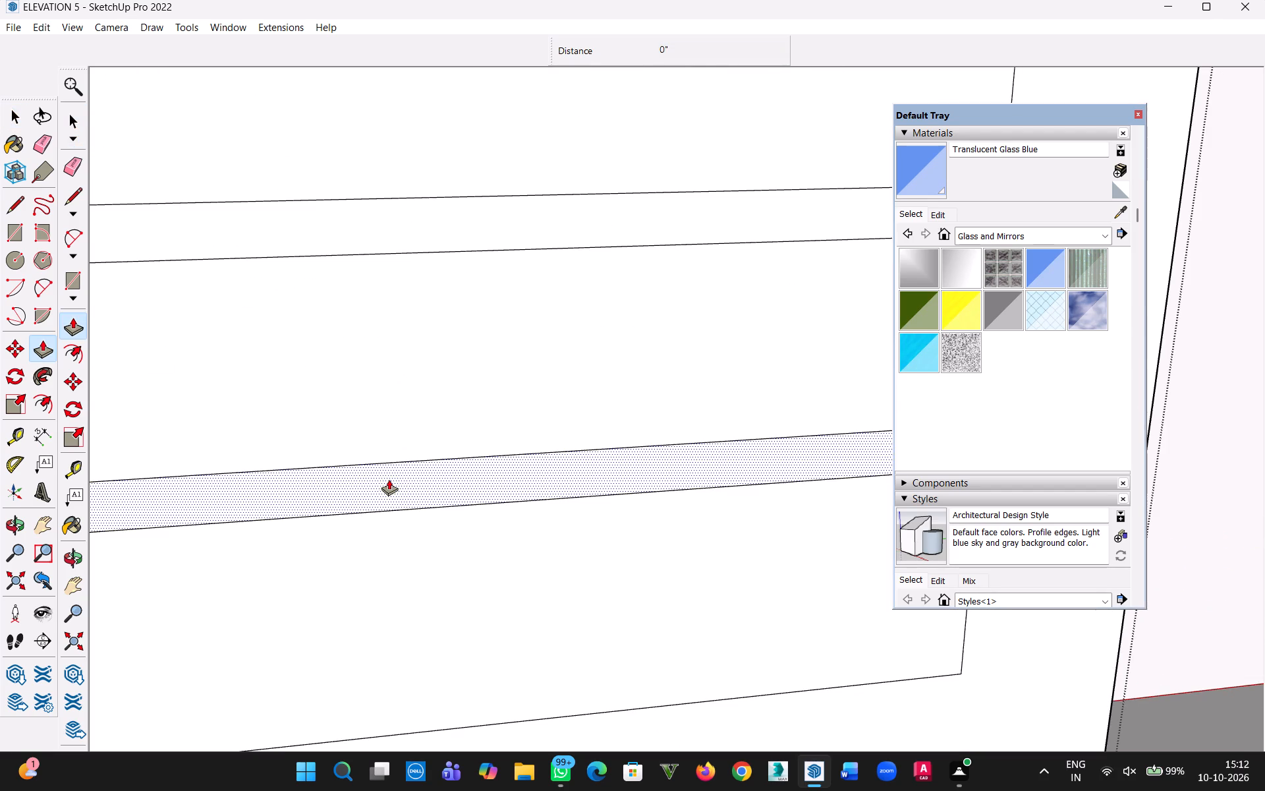
{"action": "key", "text": "p"}
{"action": "left_click", "coordinate": [439, 488]}
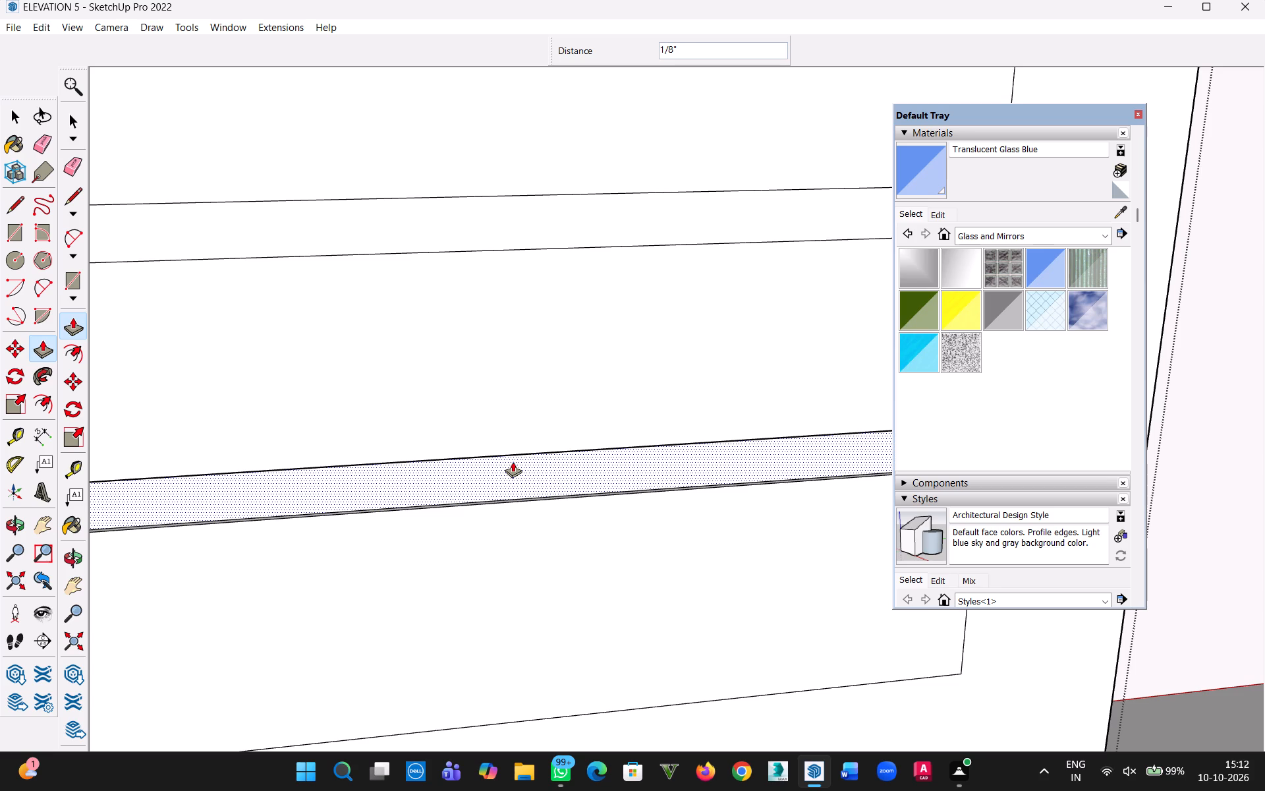
{"action": "type", "text": "0.5"}
{"action": "key", "text": "shift+quotedbl"}
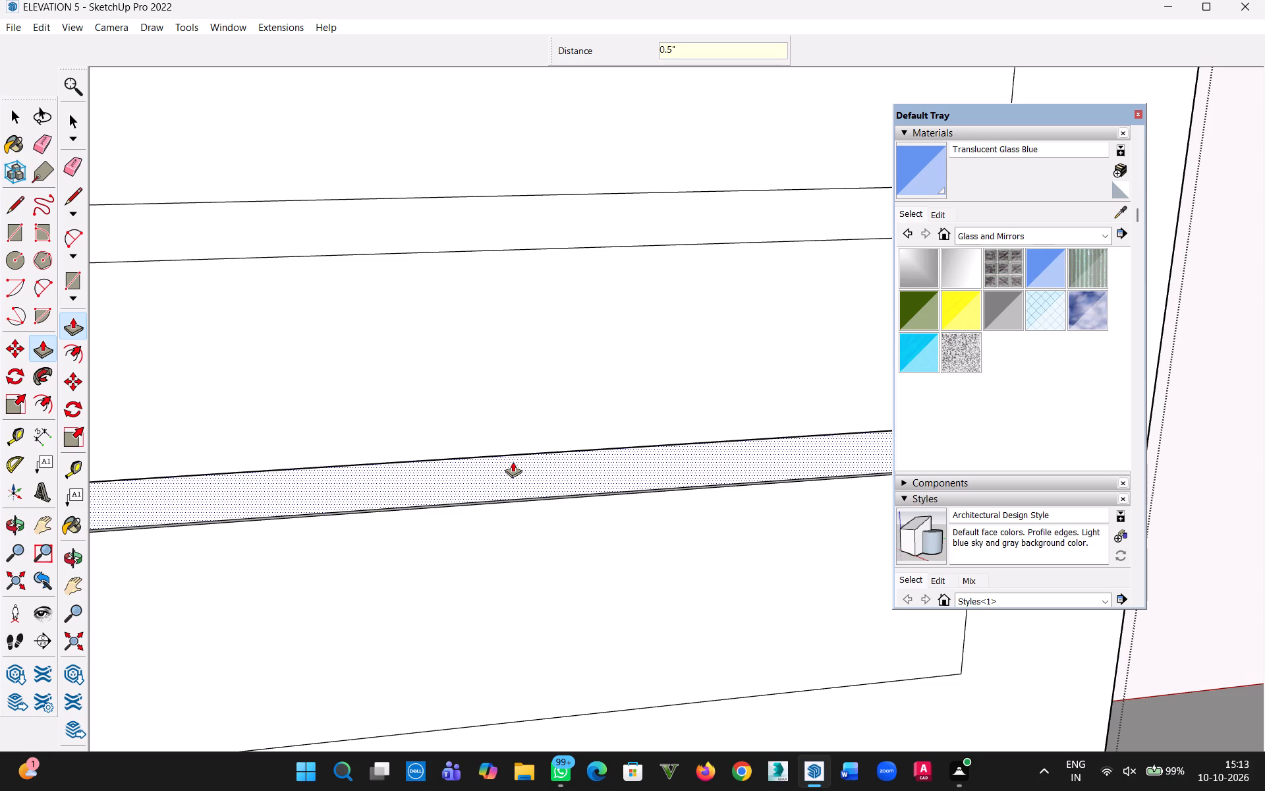
{"action": "key", "text": "Return"}
Repeat the same 0.5" inward push on the next three narrow bands above it in the right pane.
{"action": "scroll", "coordinate": [470, 424], "scroll_direction": "down", "scroll_amount": 4}
{"action": "scroll", "coordinate": [474, 271], "scroll_direction": "down", "scroll_amount": 3}
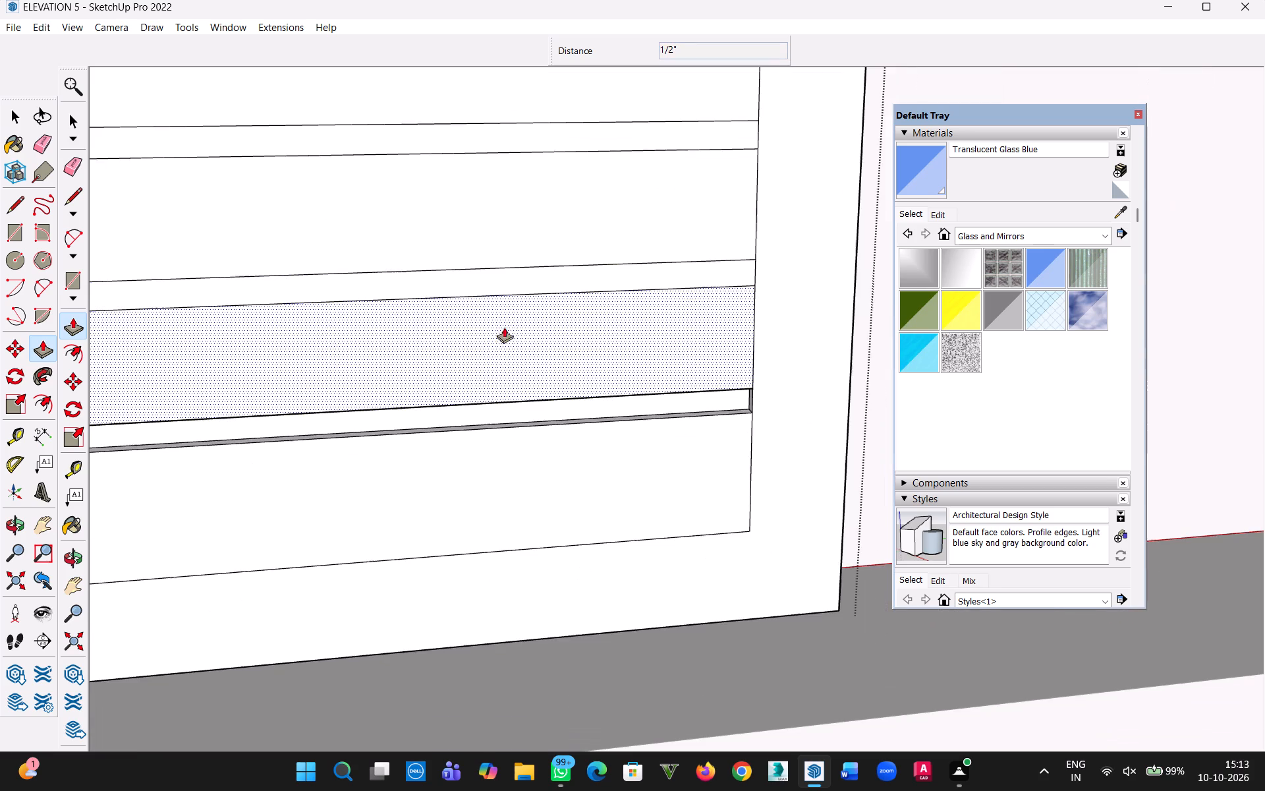
{"action": "scroll", "coordinate": [535, 366], "scroll_direction": "down", "scroll_amount": 4}
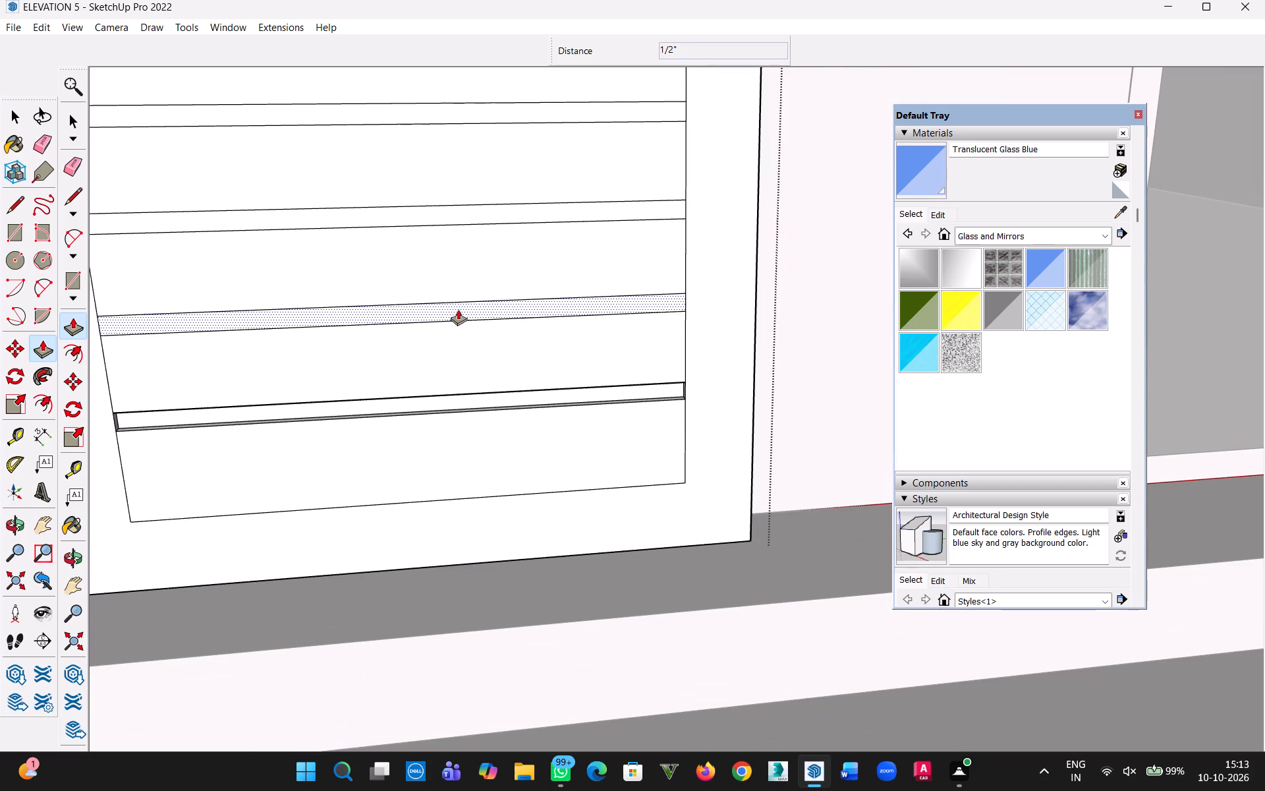
{"action": "double_click", "coordinate": [455, 305]}
{"action": "double_click", "coordinate": [390, 208]}
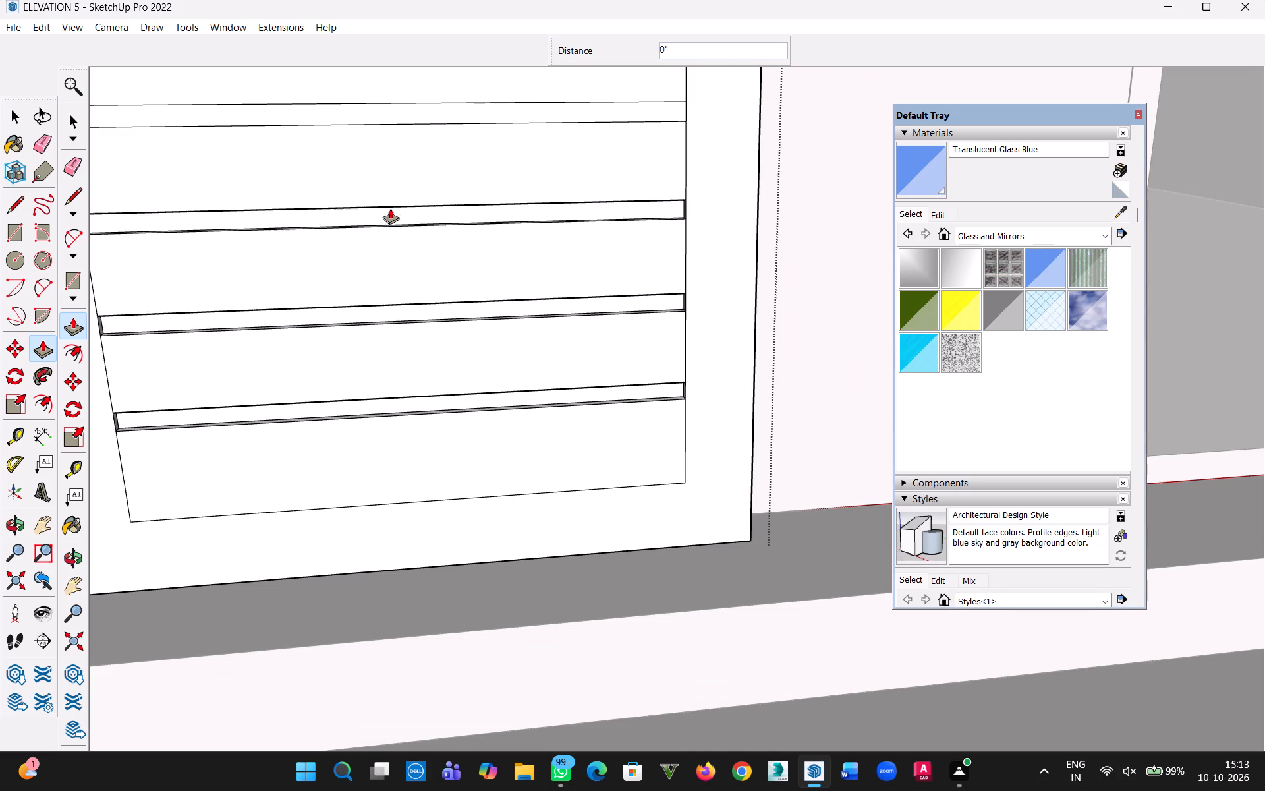
{"action": "scroll", "coordinate": [383, 225], "scroll_direction": "down", "scroll_amount": 2}
{"action": "double_click", "coordinate": [407, 127]}
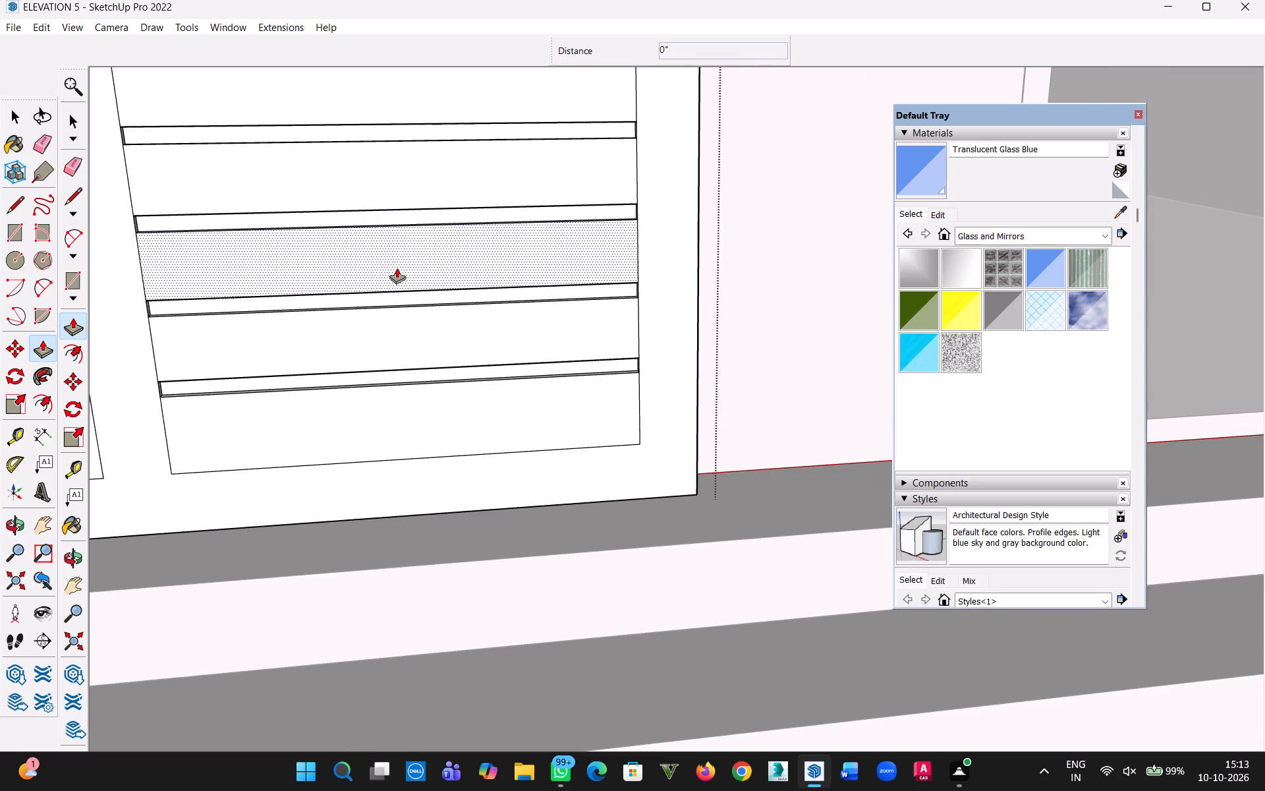
Apply the same 0.5" inward push to the following five narrow bands up the right pane.
{"action": "key", "text": "h"}
{"action": "left_click_drag", "start_coordinate": [354, 153], "coordinate": [504, 666]}
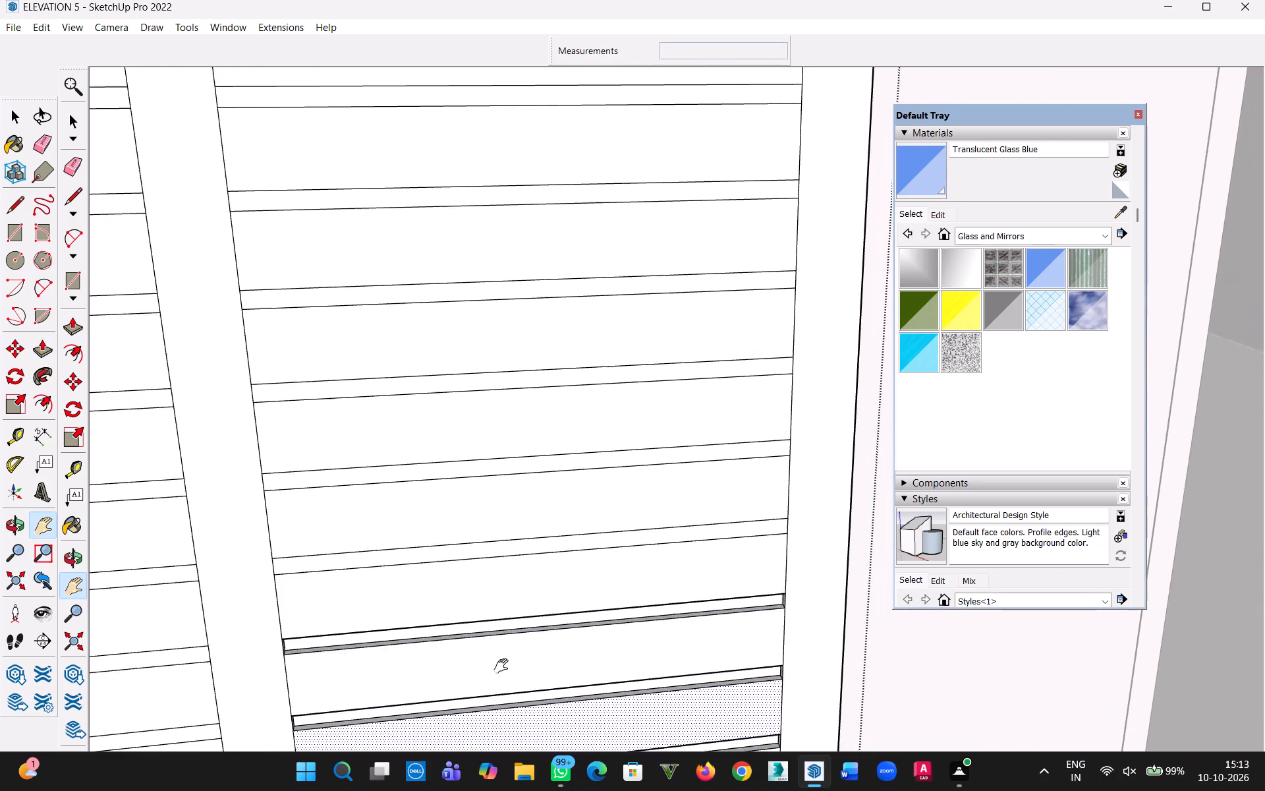
{"action": "left_click_drag", "start_coordinate": [504, 666], "coordinate": [507, 774]}
{"action": "key", "text": "Escape"}
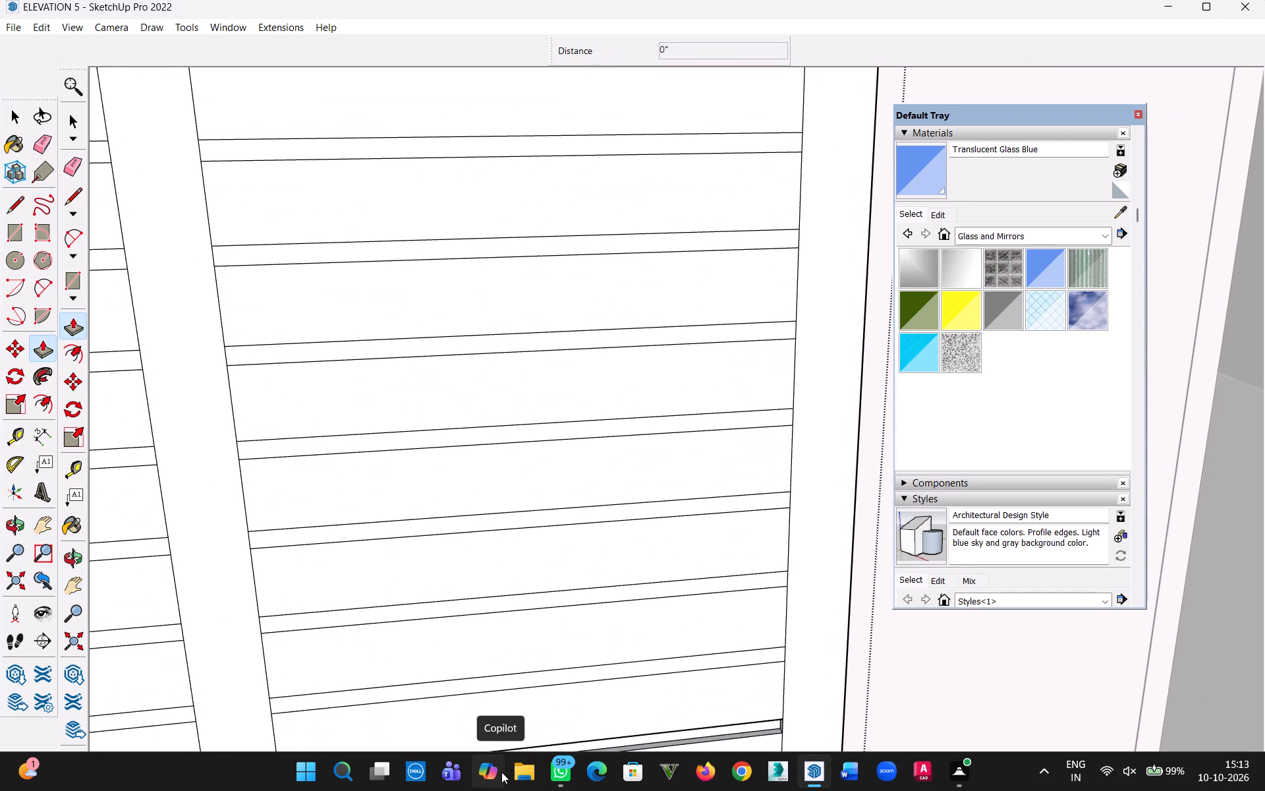
{"action": "scroll", "coordinate": [586, 686], "scroll_direction": "up", "scroll_amount": 4}
{"action": "double_click", "coordinate": [583, 664]}
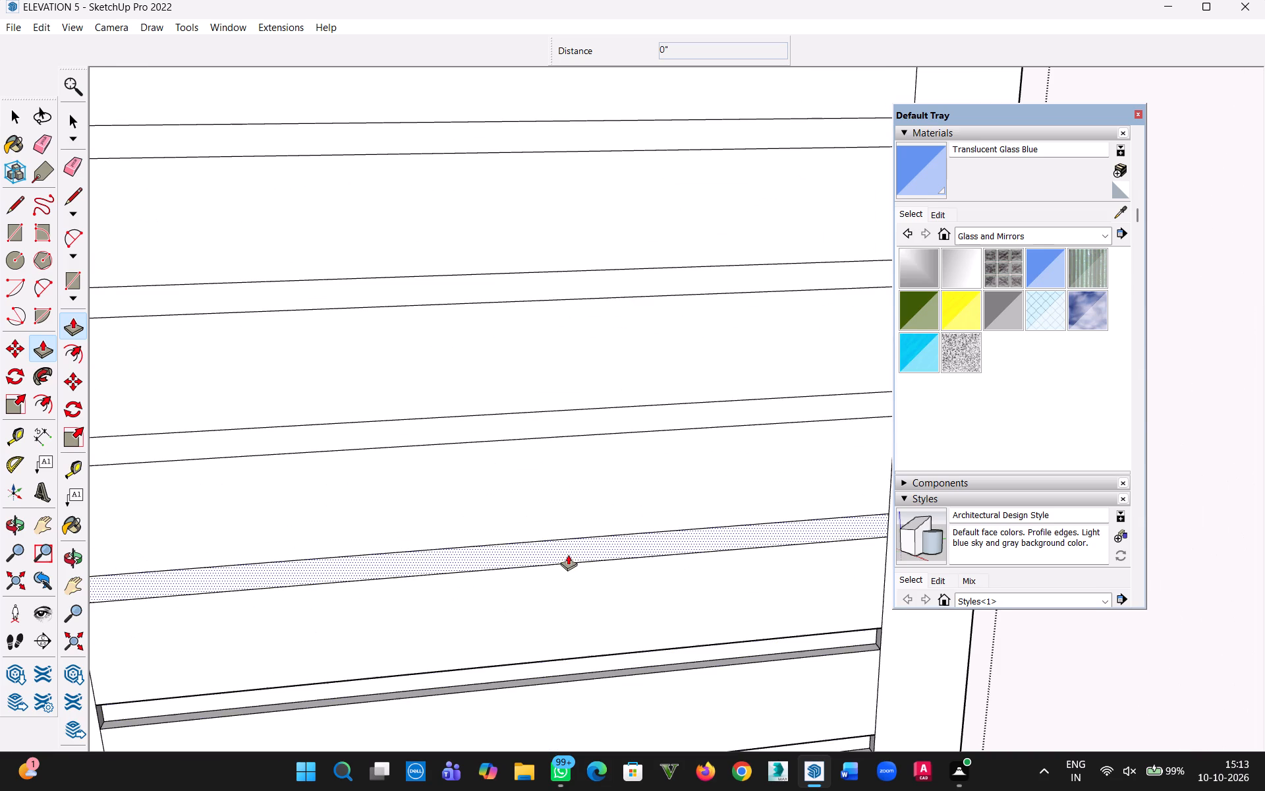
{"action": "double_click", "coordinate": [566, 548]}
{"action": "double_click", "coordinate": [569, 419]}
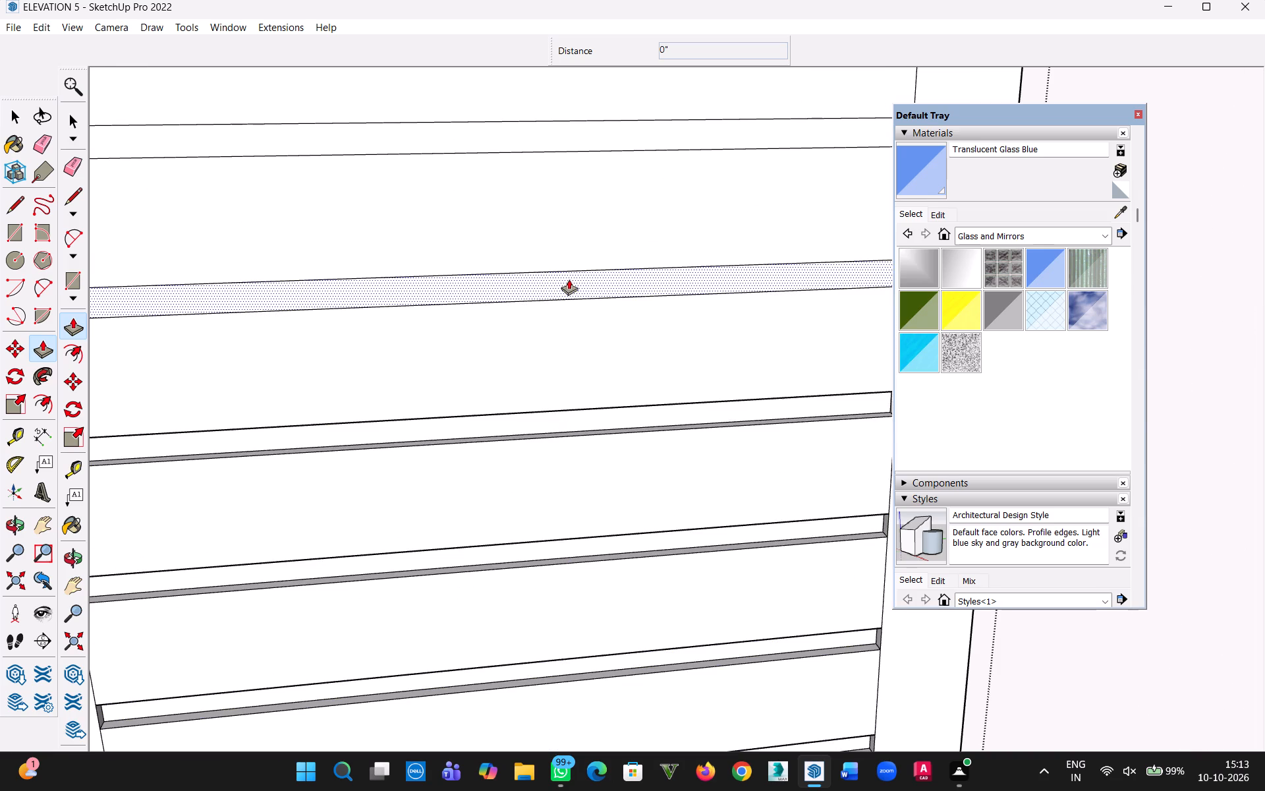
{"action": "double_click", "coordinate": [569, 278]}
{"action": "double_click", "coordinate": [569, 127]}
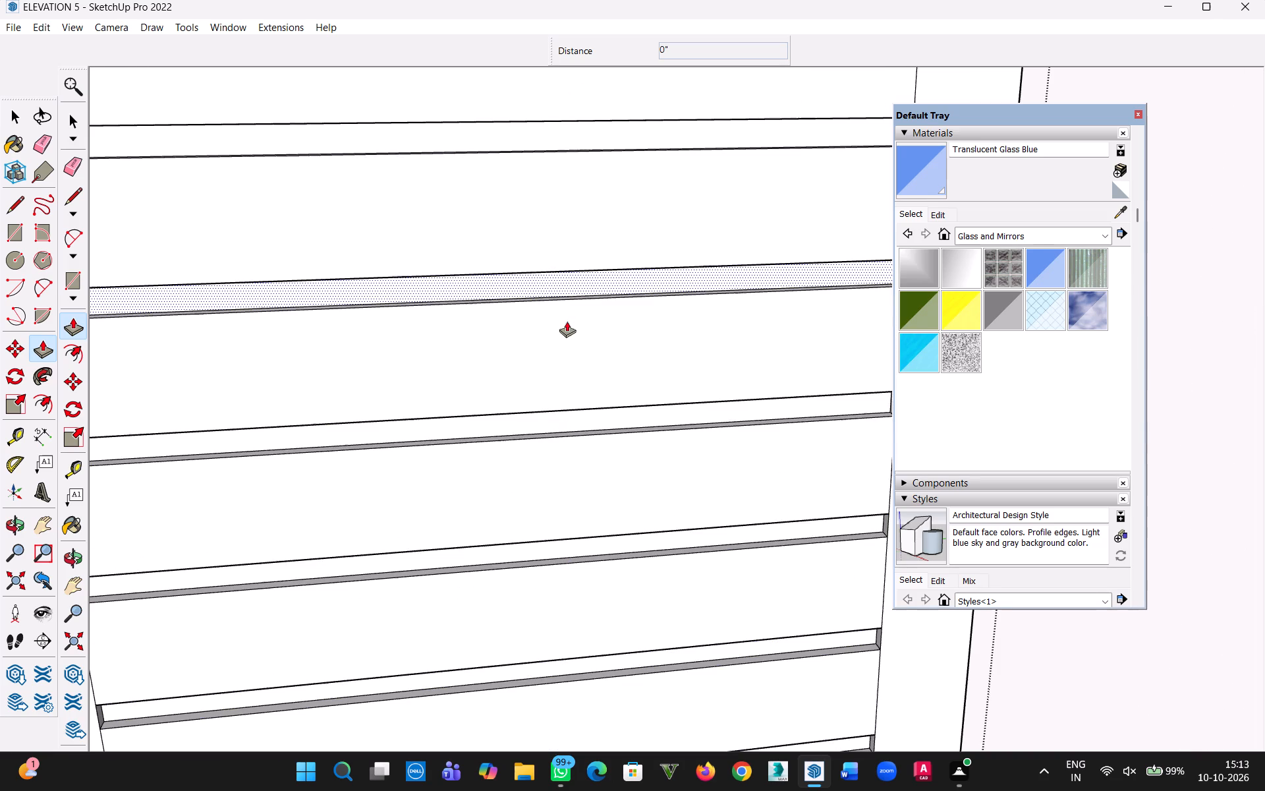
Apply the same 0.5" inward push to the last five narrow bands up to the top of the right pane.
{"action": "key", "text": "h"}
{"action": "left_click_drag", "start_coordinate": [558, 218], "coordinate": [596, 526]}
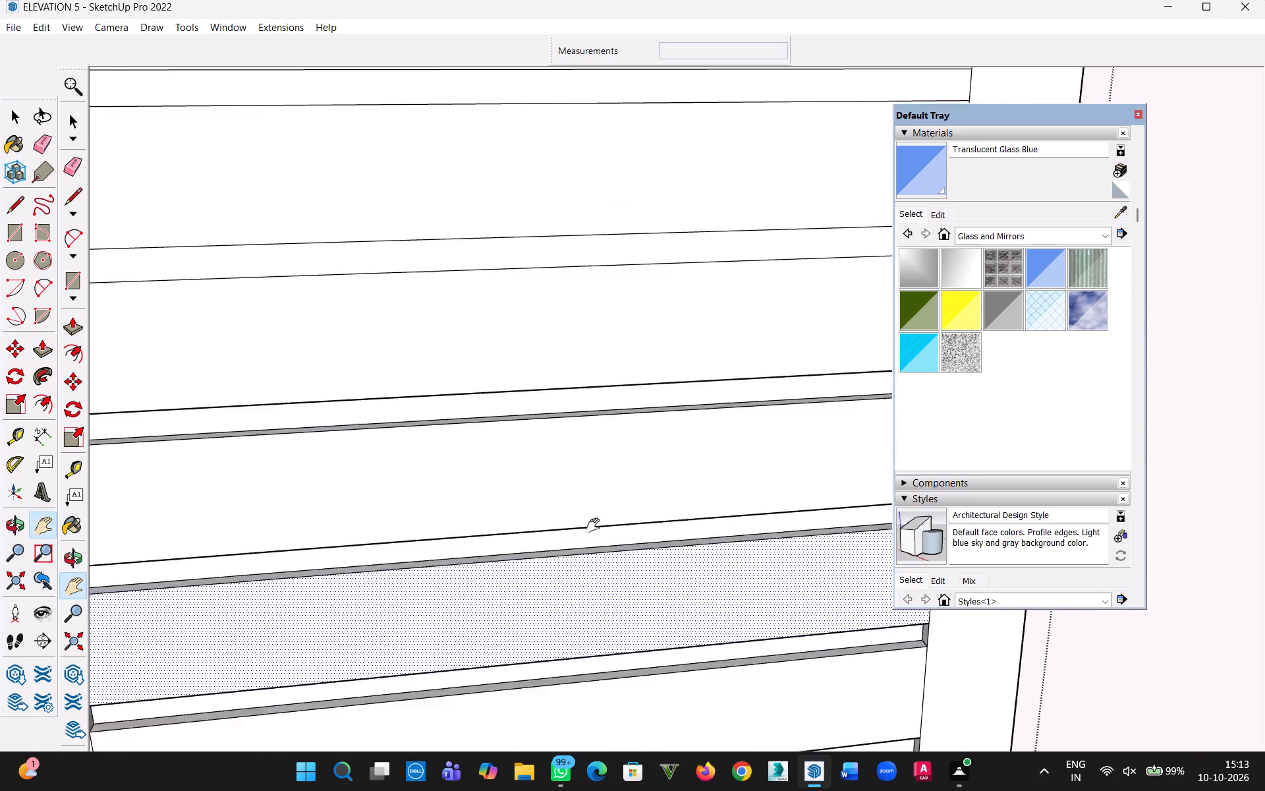
{"action": "left_click_drag", "start_coordinate": [596, 526], "coordinate": [636, 790]}
{"action": "left_click_drag", "start_coordinate": [607, 639], "coordinate": [643, 732]}
{"action": "key", "text": "Escape"}
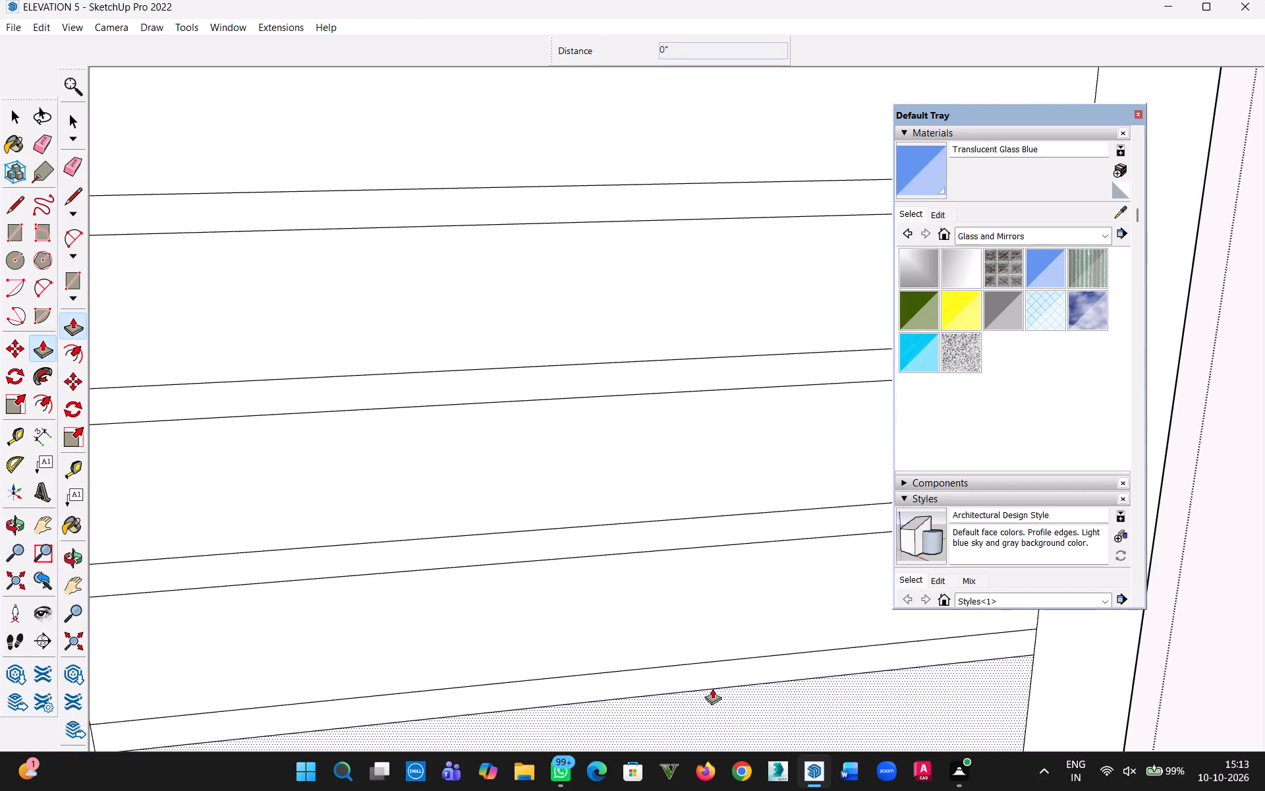
{"action": "double_click", "coordinate": [702, 676]}
{"action": "double_click", "coordinate": [644, 533]}
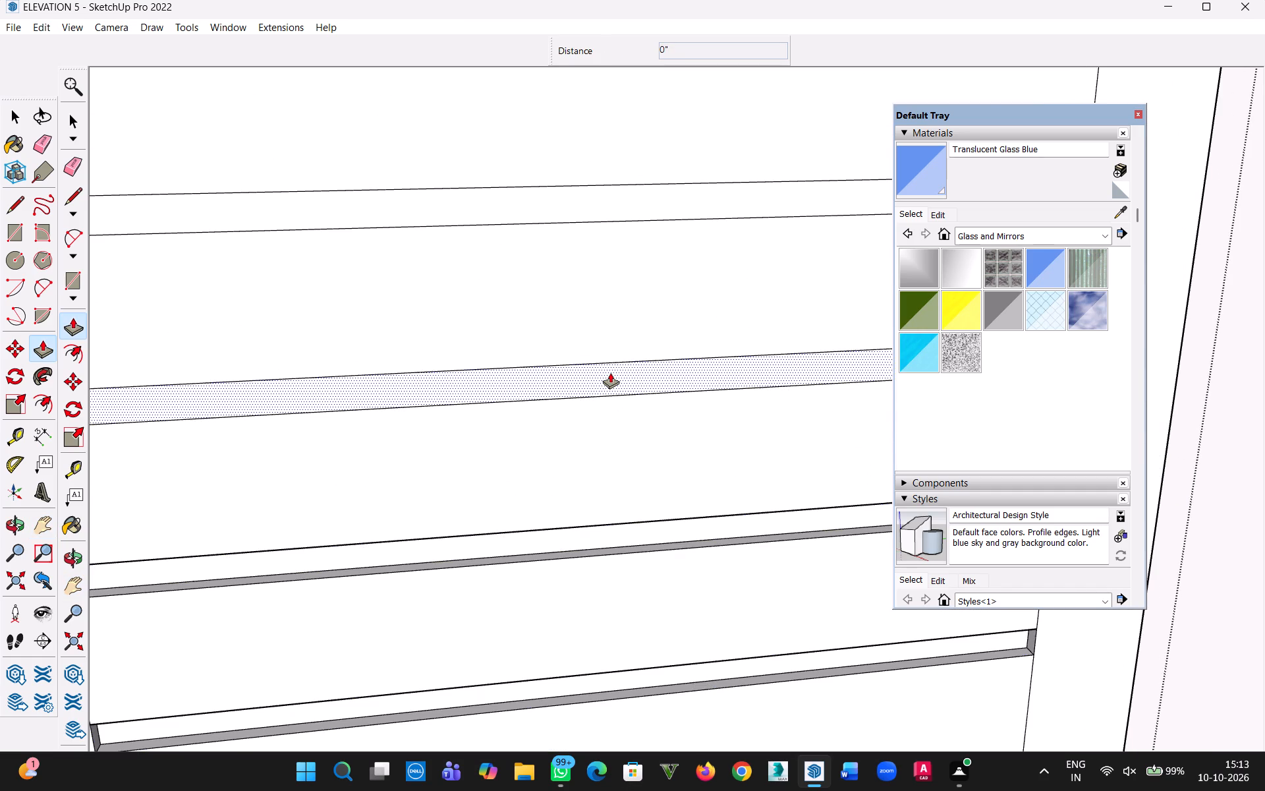
{"action": "double_click", "coordinate": [610, 372]}
{"action": "double_click", "coordinate": [587, 202]}
{"action": "scroll", "coordinate": [561, 265], "scroll_direction": "down", "scroll_amount": 8}
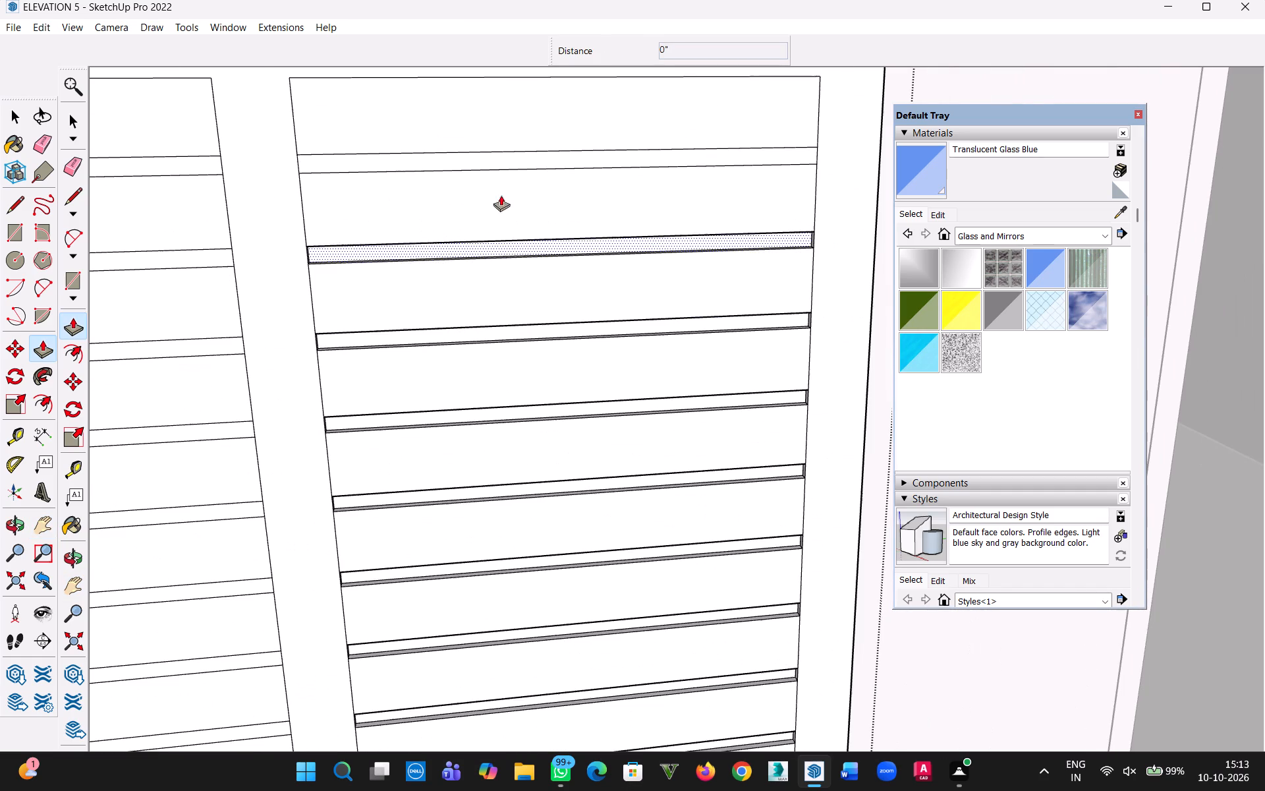
{"action": "double_click", "coordinate": [478, 156]}
Push the topmost narrow band of the left pane 0.5" inward with Push/Pull.
{"action": "scroll", "coordinate": [466, 239], "scroll_direction": "down", "scroll_amount": 4}
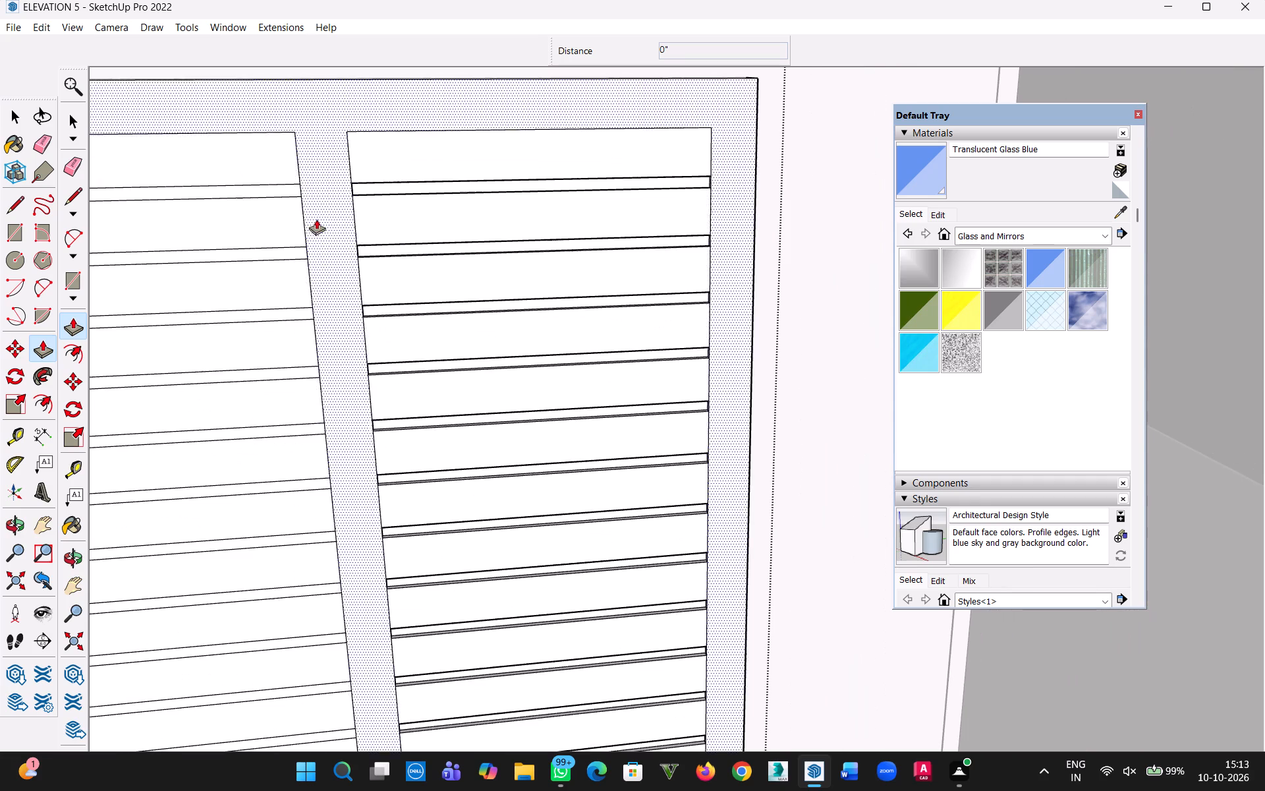
{"action": "left_click", "coordinate": [279, 183]}
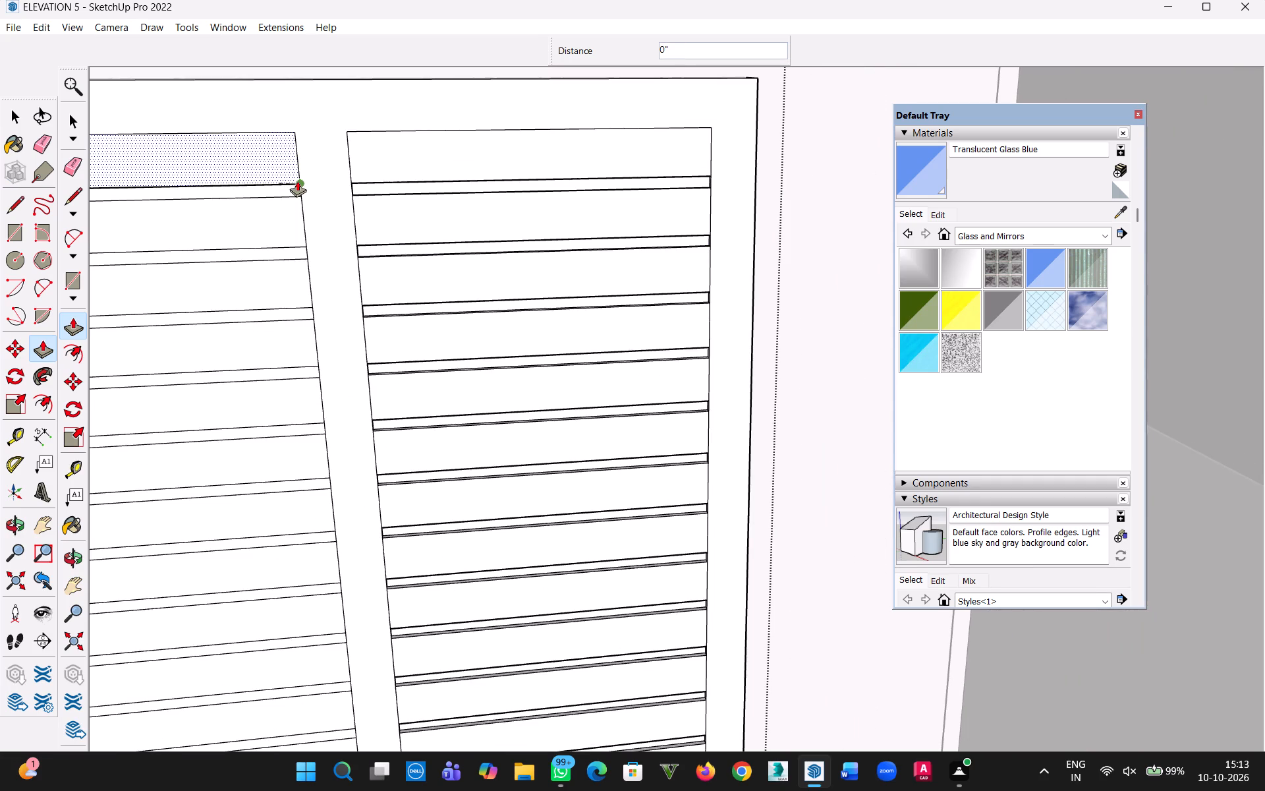
{"action": "key", "text": "Escape"}
{"action": "scroll", "coordinate": [256, 204], "scroll_direction": "up", "scroll_amount": 4}
{"action": "double_click", "coordinate": [275, 176]}
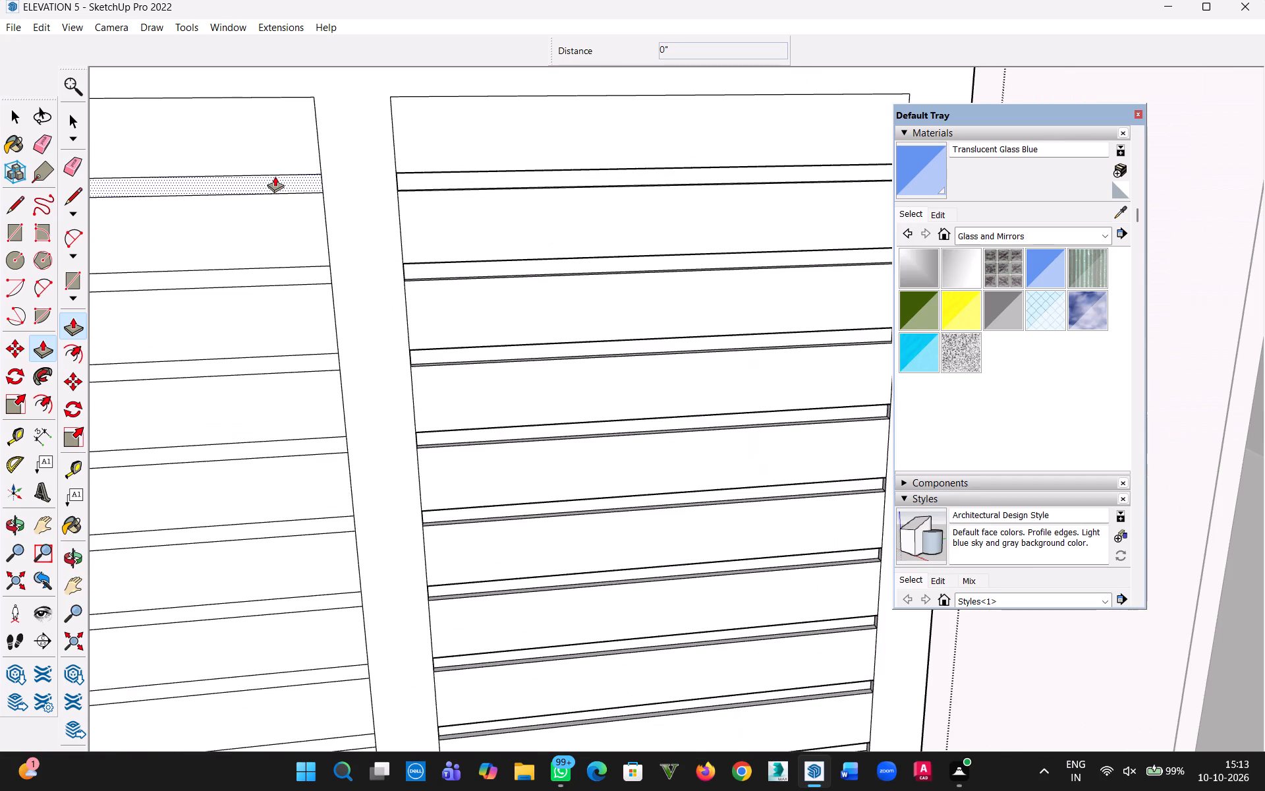
{"action": "key", "text": "Escape"}
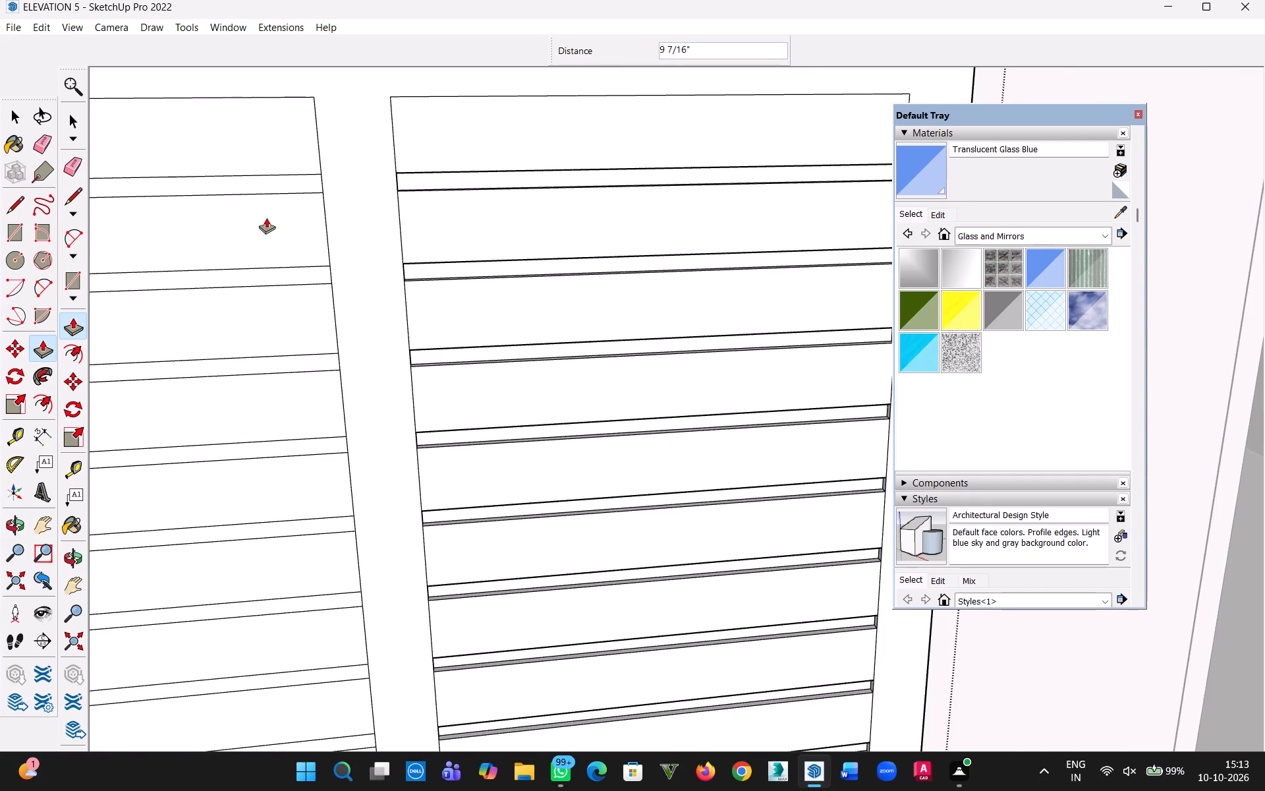
{"action": "scroll", "coordinate": [248, 190], "scroll_direction": "up", "scroll_amount": 4}
{"action": "left_click", "coordinate": [258, 178]}
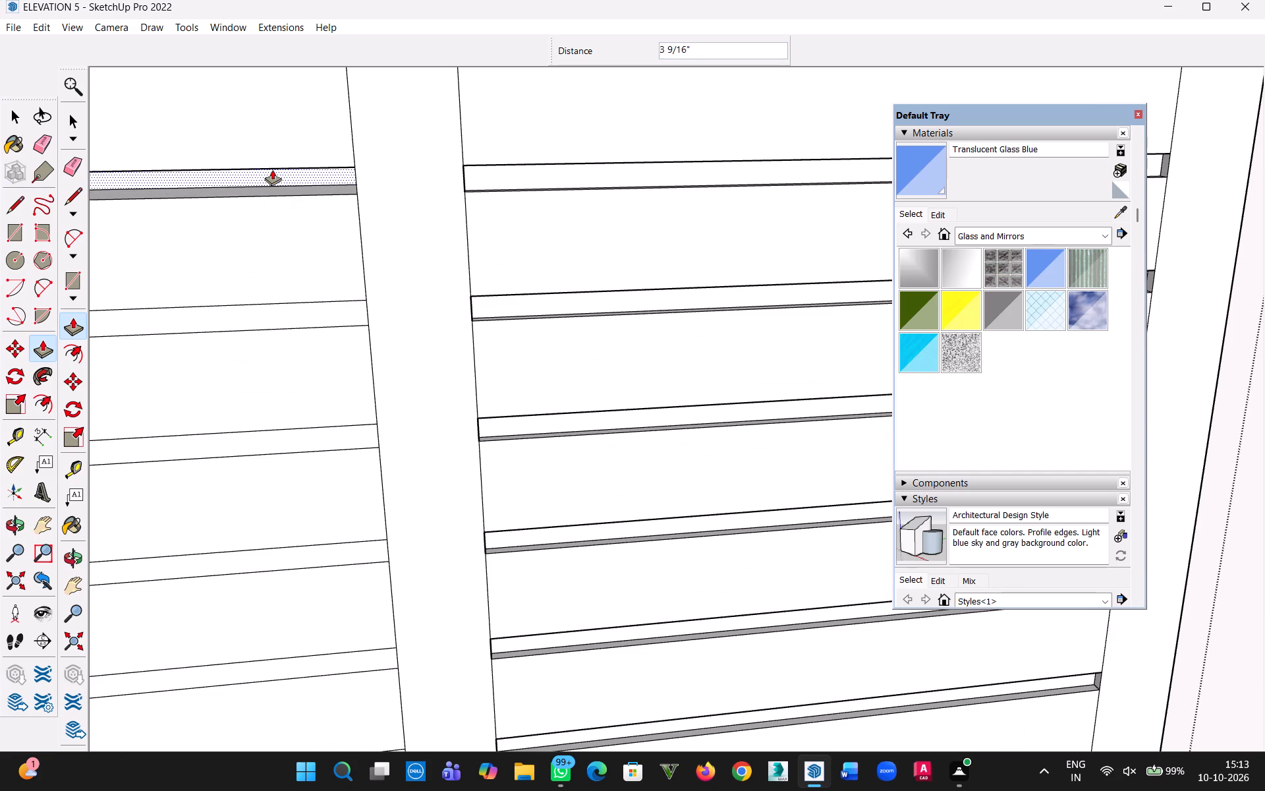
{"action": "type", "text": "0.5"}
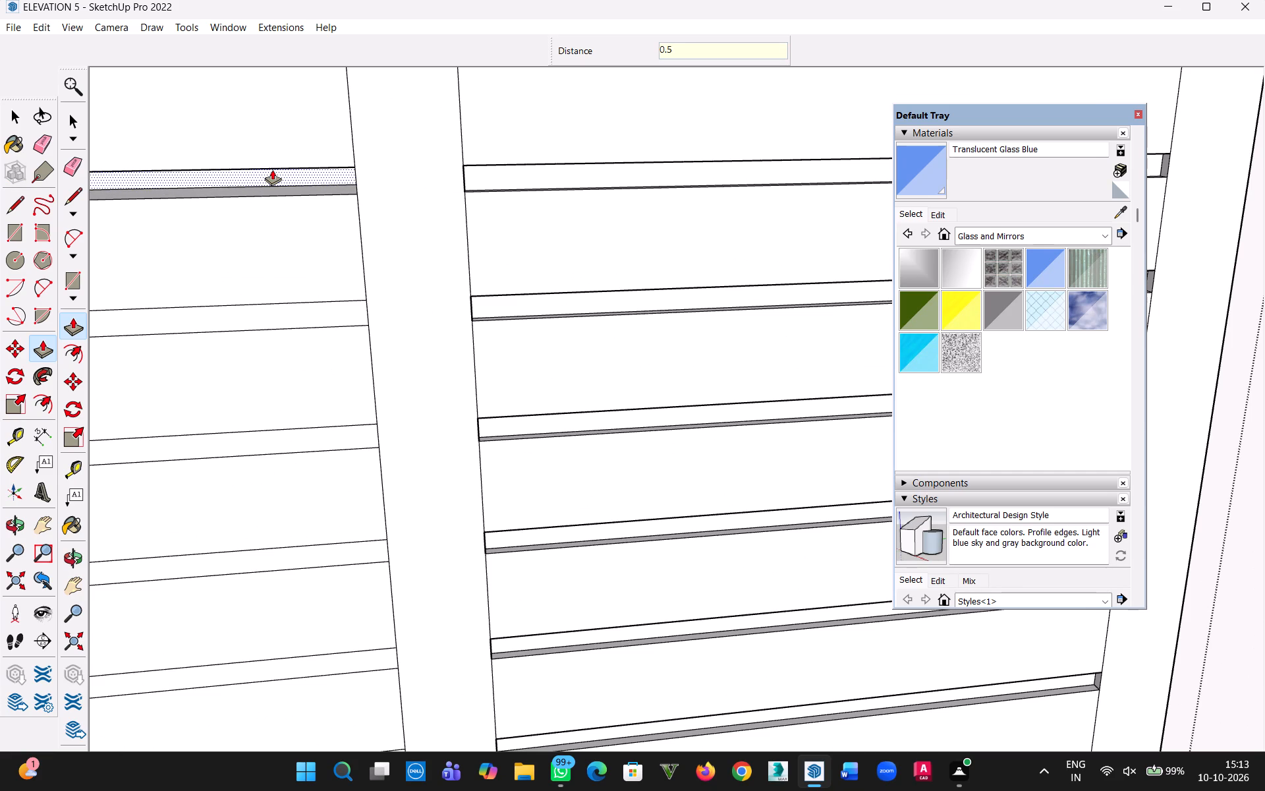
{"action": "key", "text": "shift+quotedbl"}
{"action": "key", "text": "Return"}
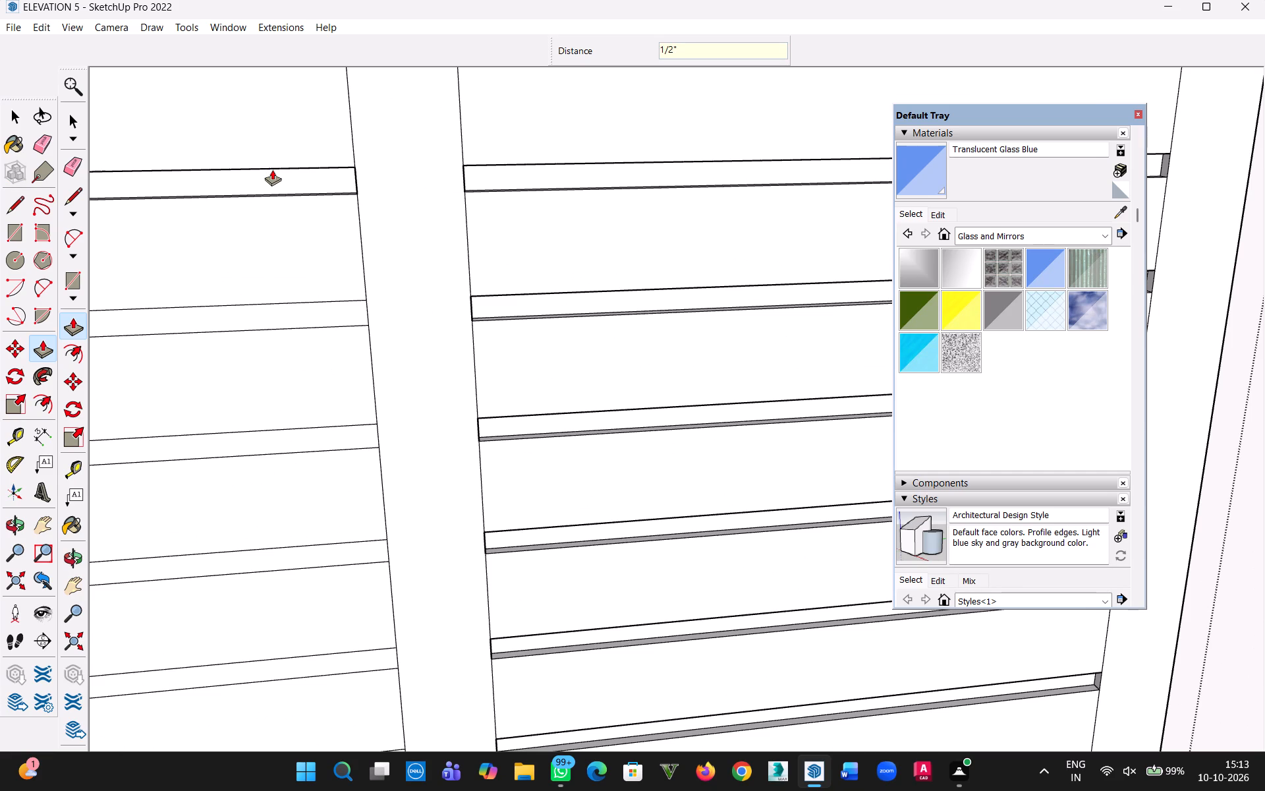
Repeat the same 0.5" inward push on the next eight narrow bands down the left pane.
{"action": "double_click", "coordinate": [275, 312]}
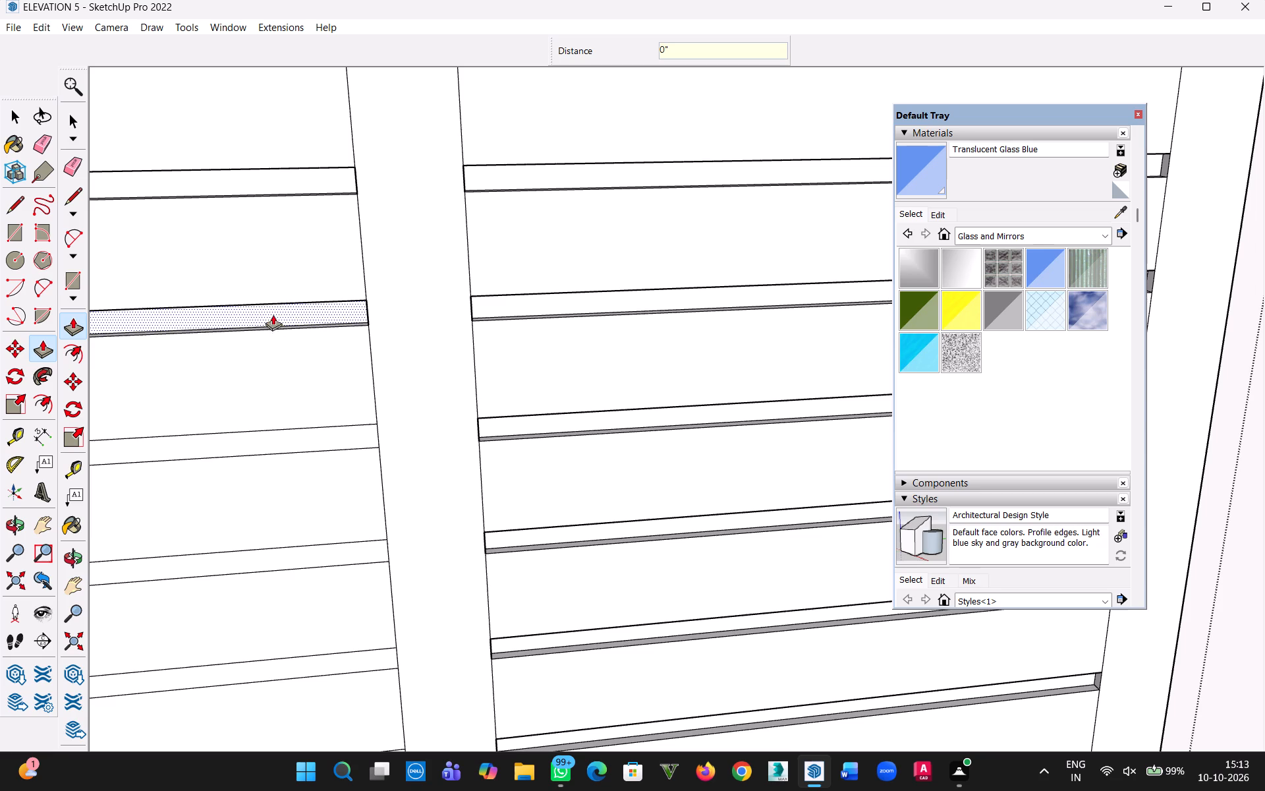
{"action": "double_click", "coordinate": [291, 437]}
{"action": "double_click", "coordinate": [300, 560]}
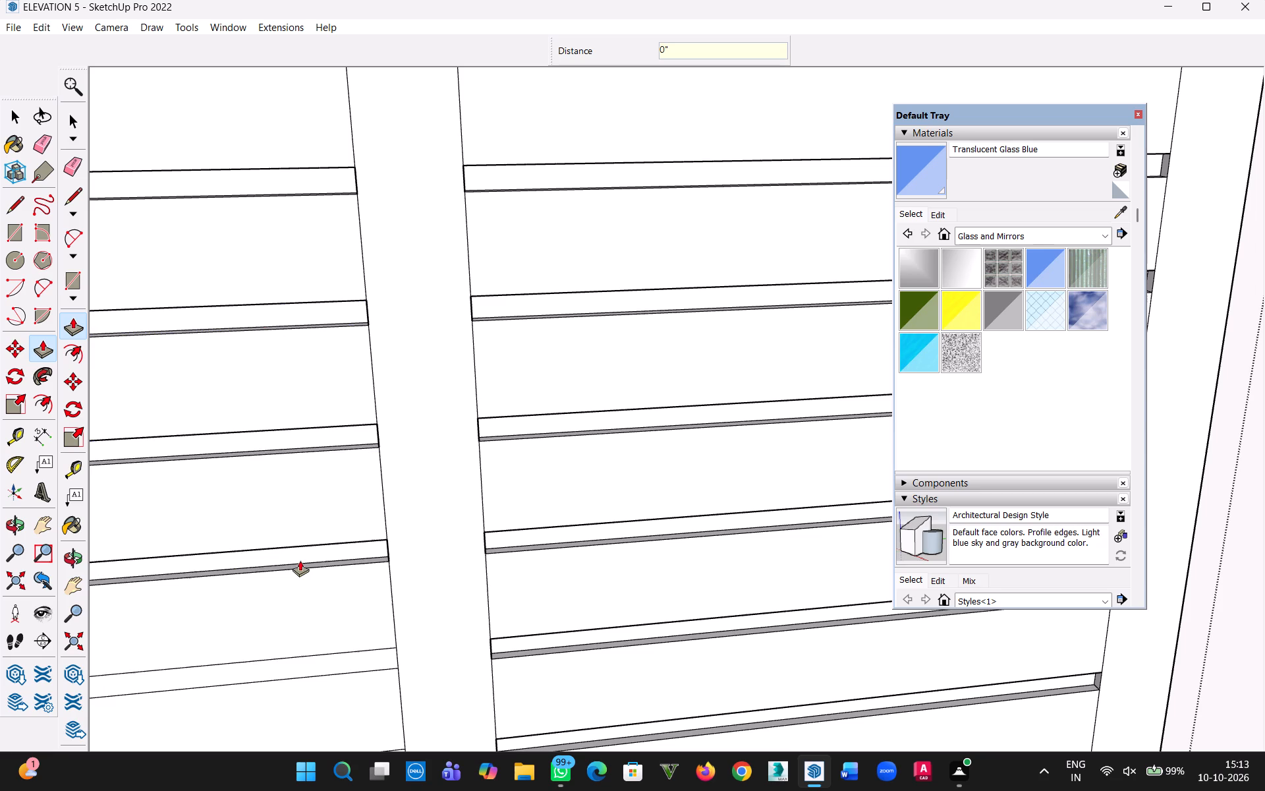
{"action": "double_click", "coordinate": [325, 657]}
{"action": "key", "text": "h"}
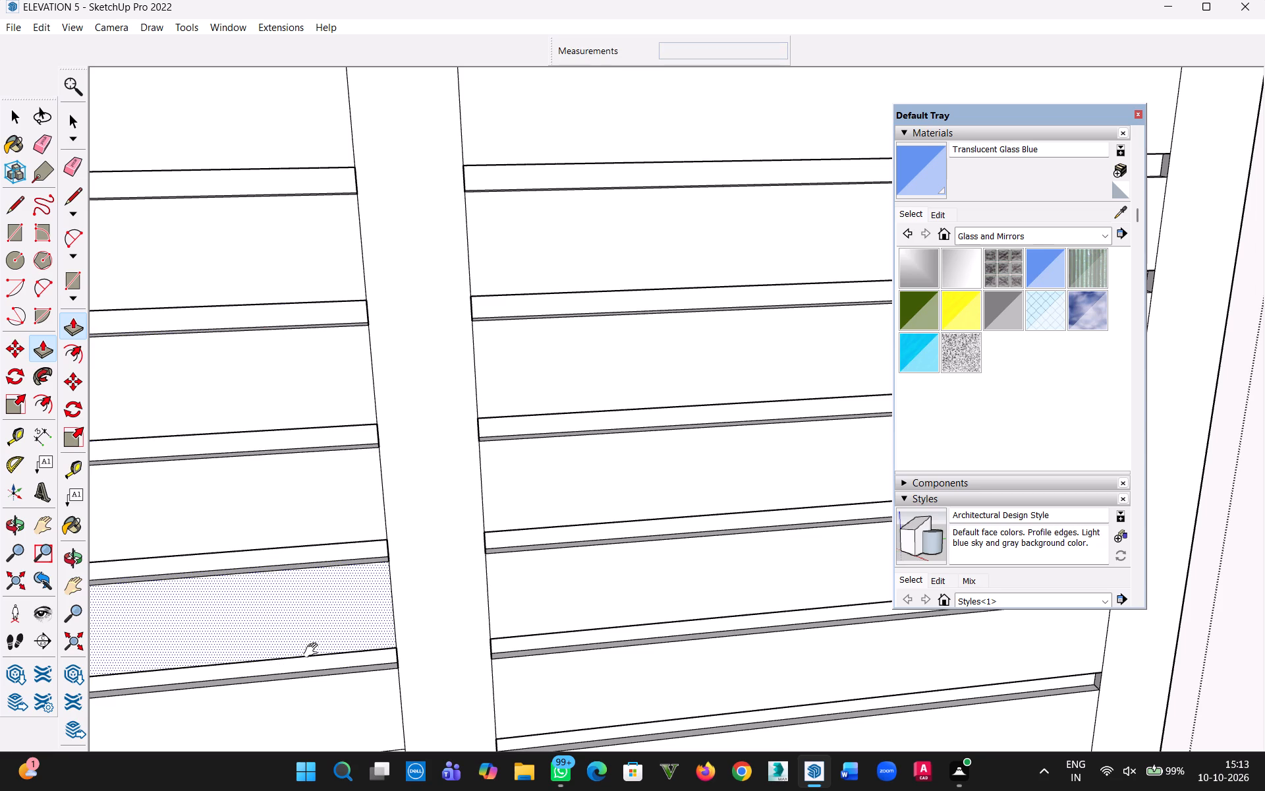
{"action": "left_click_drag", "start_coordinate": [244, 662], "coordinate": [378, 161]}
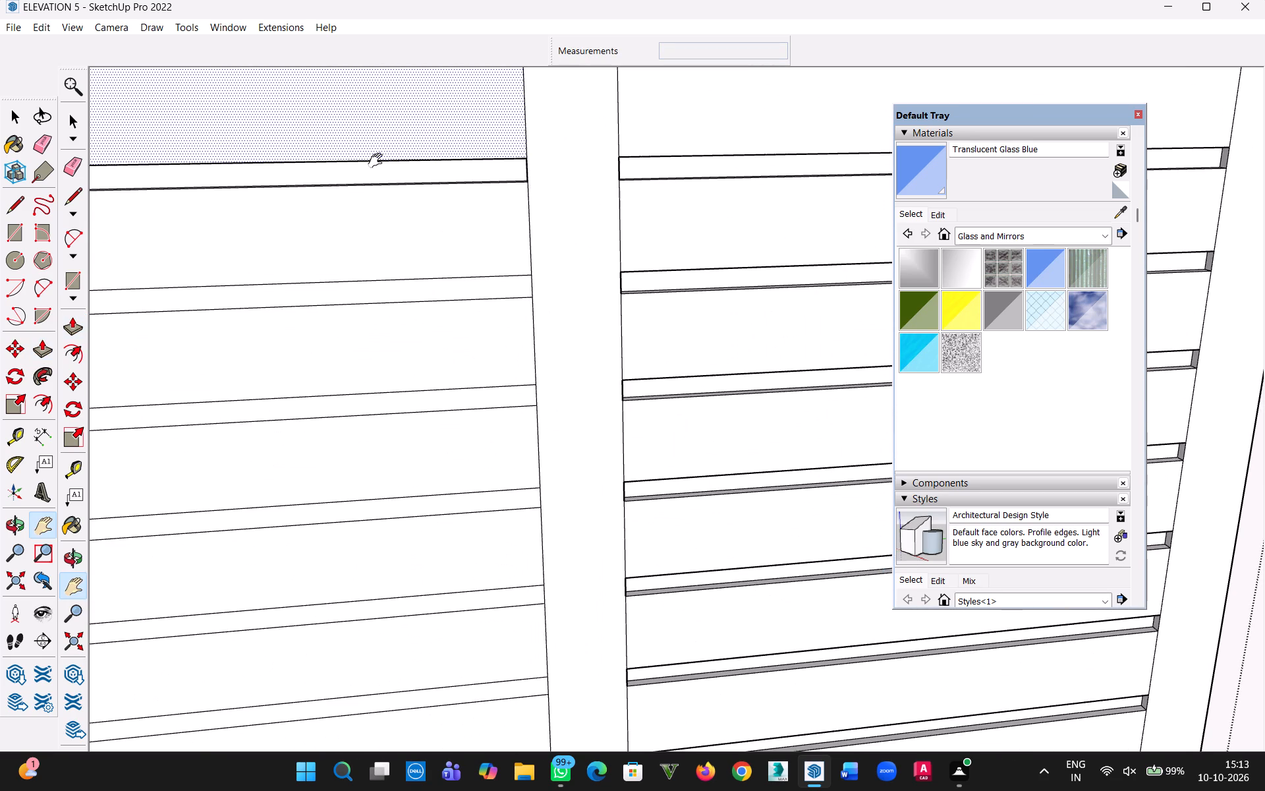
{"action": "key", "text": "Escape"}
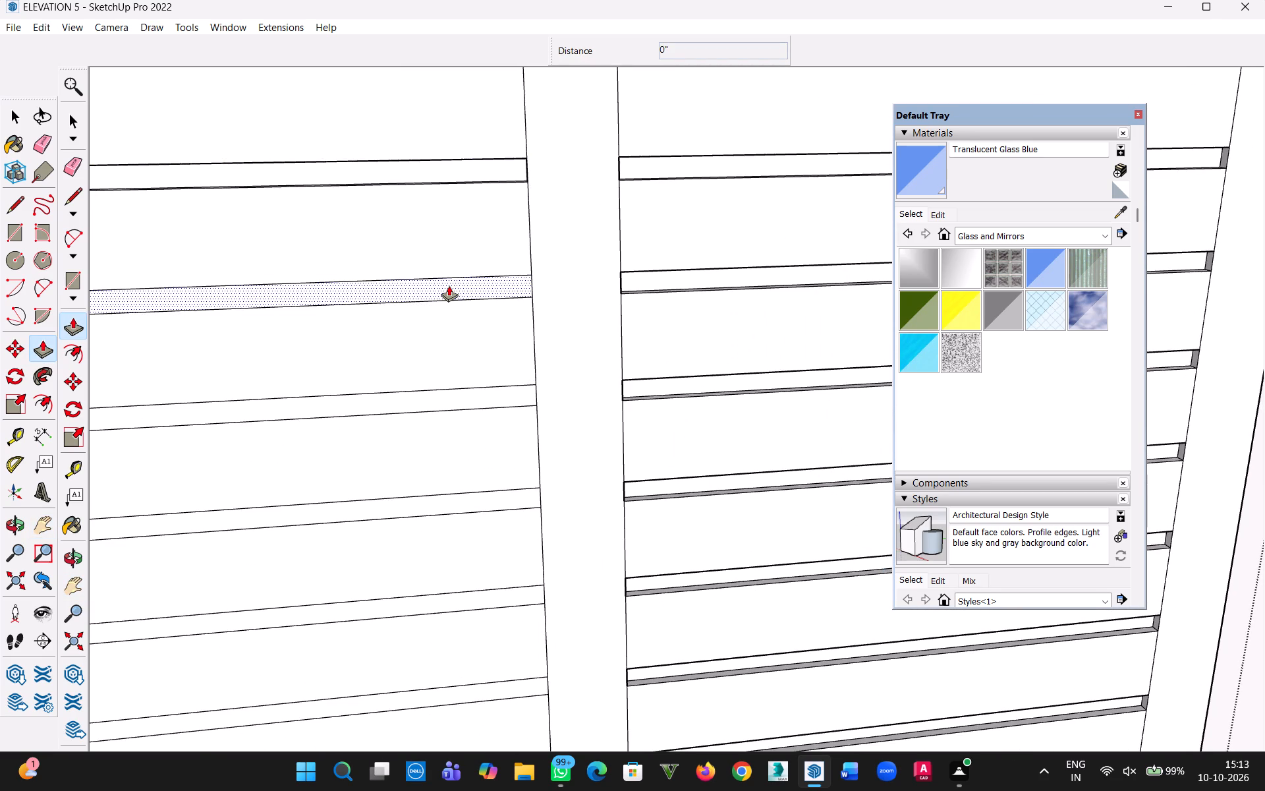
{"action": "double_click", "coordinate": [449, 285]}
{"action": "double_click", "coordinate": [450, 397]}
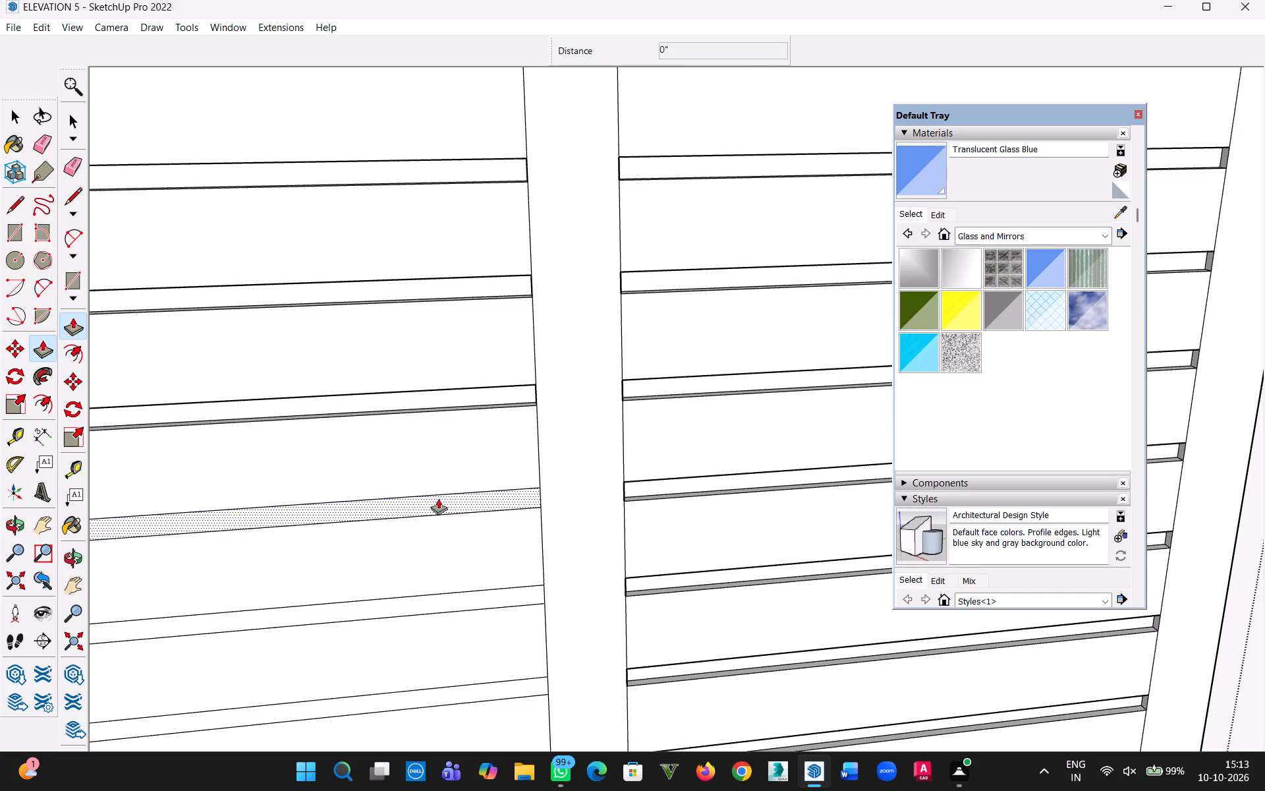
{"action": "double_click", "coordinate": [438, 498]}
{"action": "double_click", "coordinate": [460, 600]}
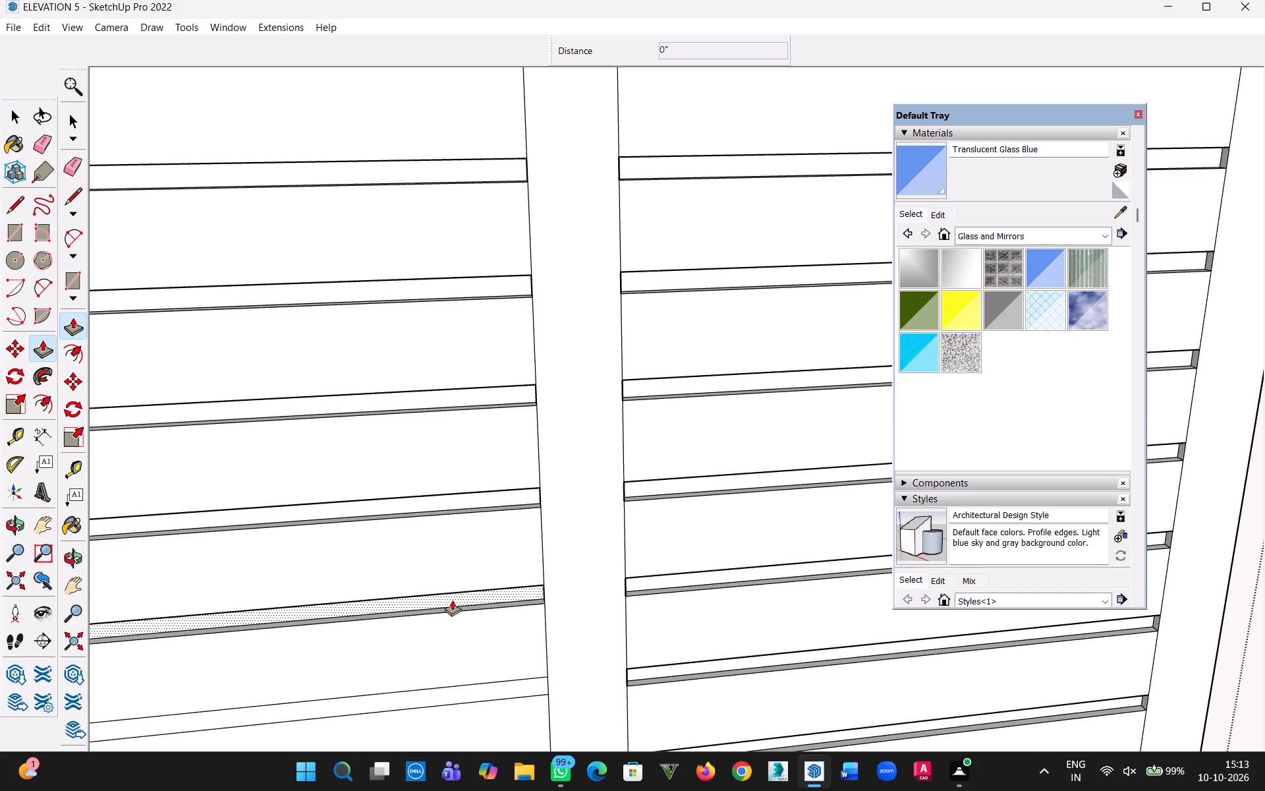
Apply the same 0.5" inward push to the last five narrow bands down to the bottom of the left pane.
{"action": "key", "text": "h"}
{"action": "left_click_drag", "start_coordinate": [469, 644], "coordinate": [465, 178]}
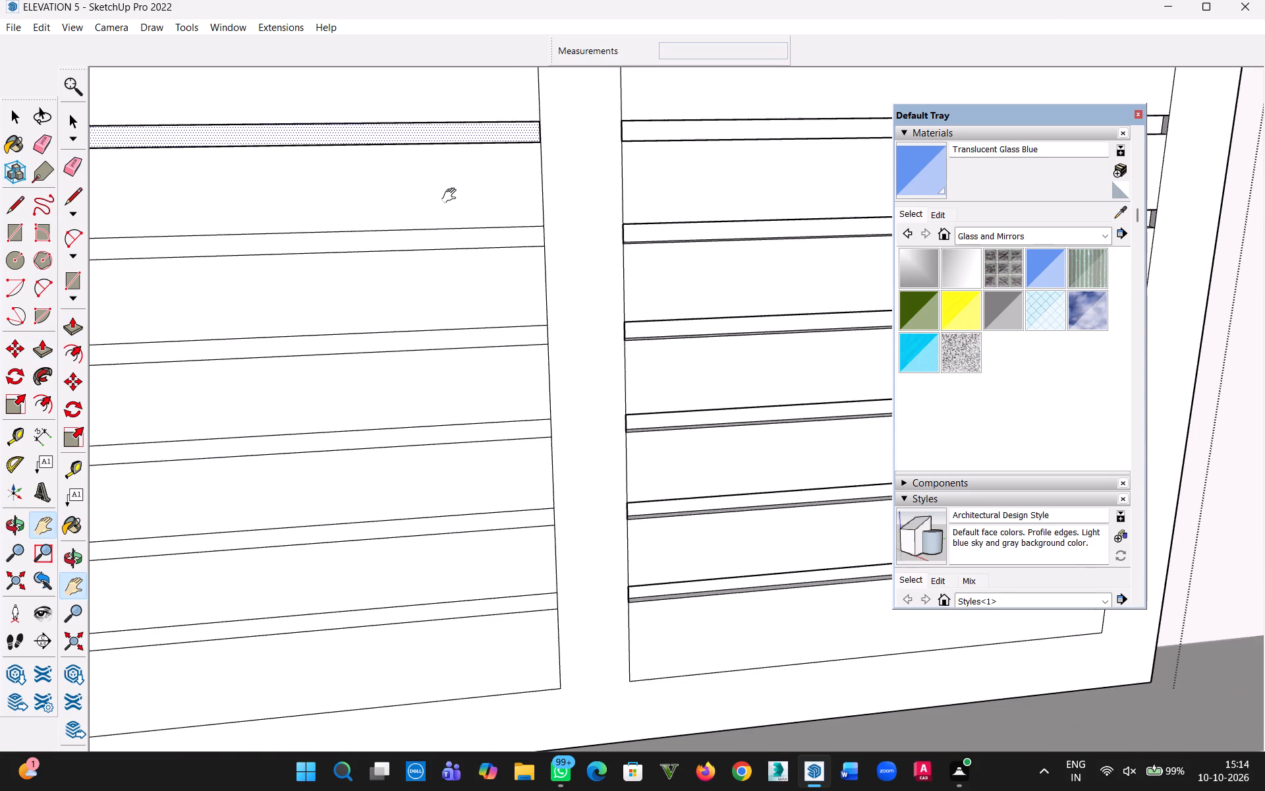
{"action": "key", "text": "Escape"}
{"action": "scroll", "coordinate": [468, 218], "scroll_direction": "up", "scroll_amount": 2}
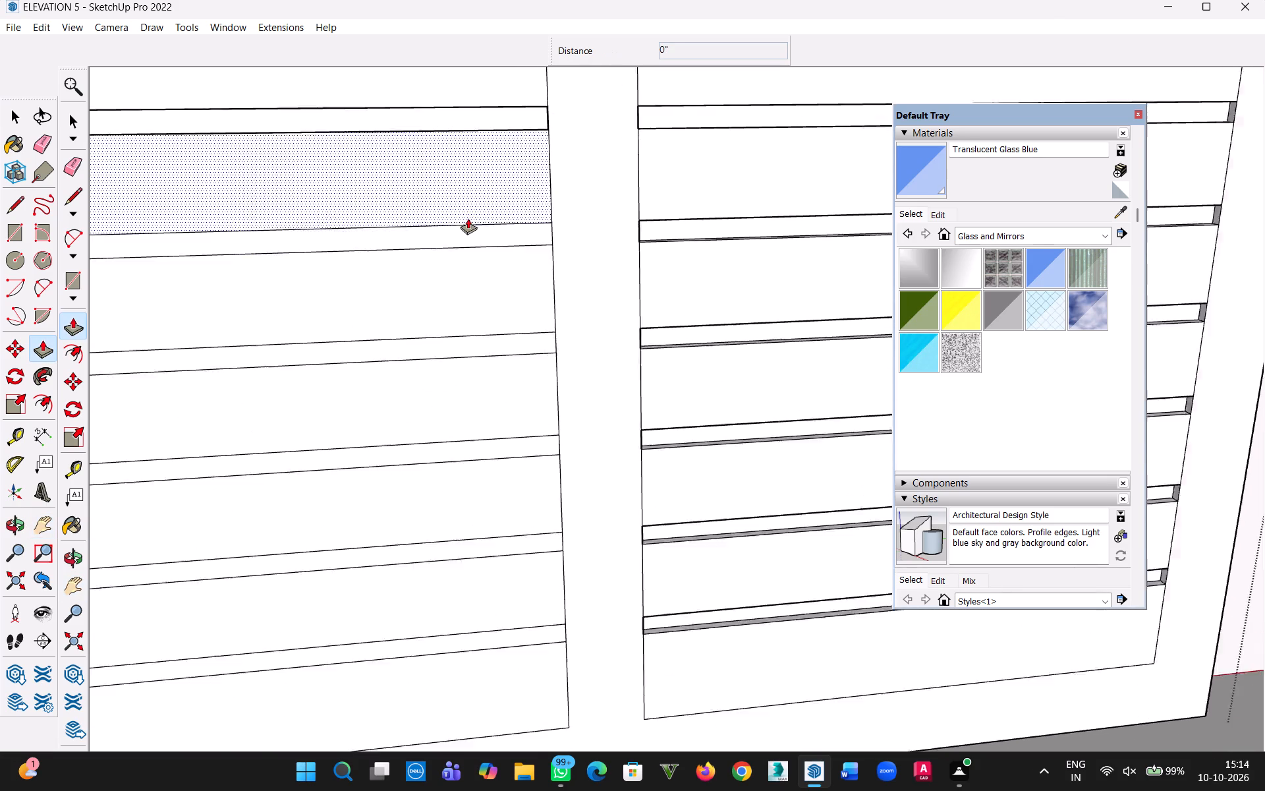
{"action": "scroll", "coordinate": [468, 218], "scroll_direction": "up", "scroll_amount": 2}
{"action": "double_click", "coordinate": [470, 239]}
{"action": "double_click", "coordinate": [495, 382]}
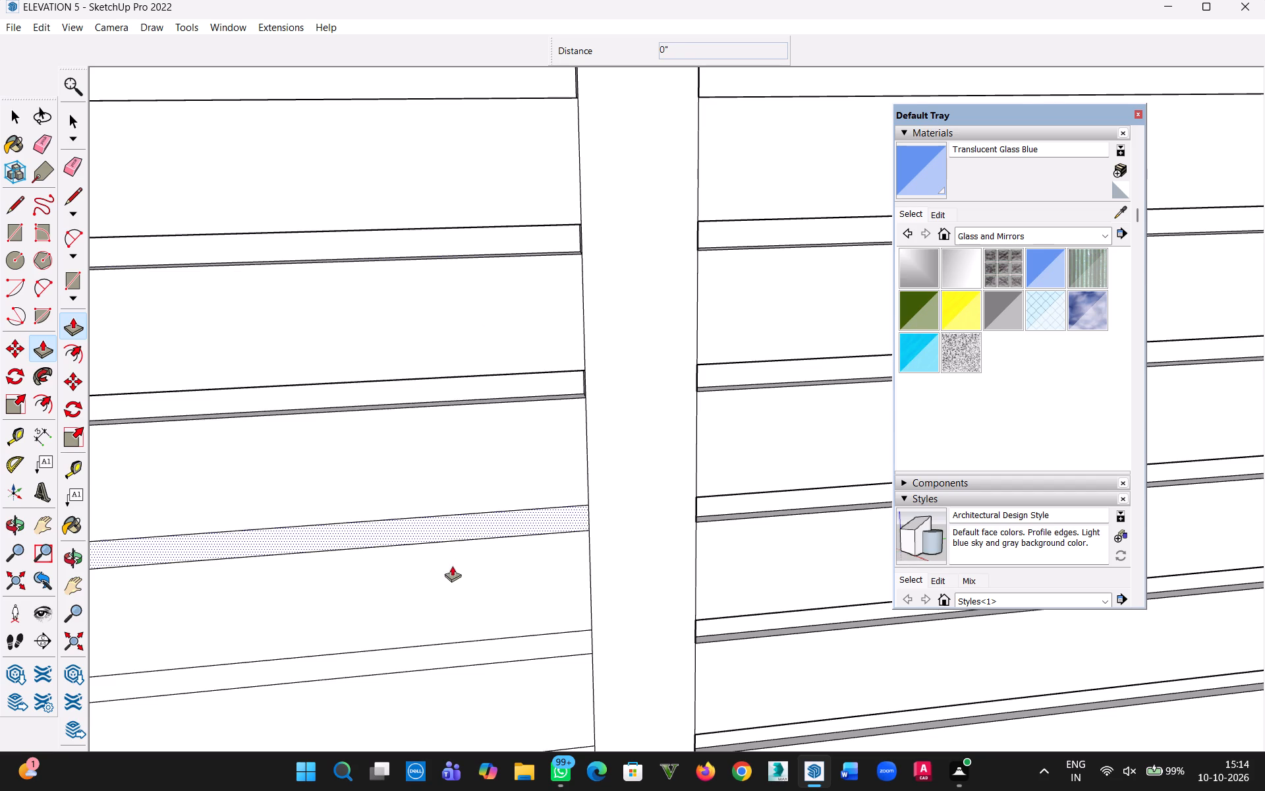
{"action": "double_click", "coordinate": [466, 521]}
{"action": "double_click", "coordinate": [486, 643]}
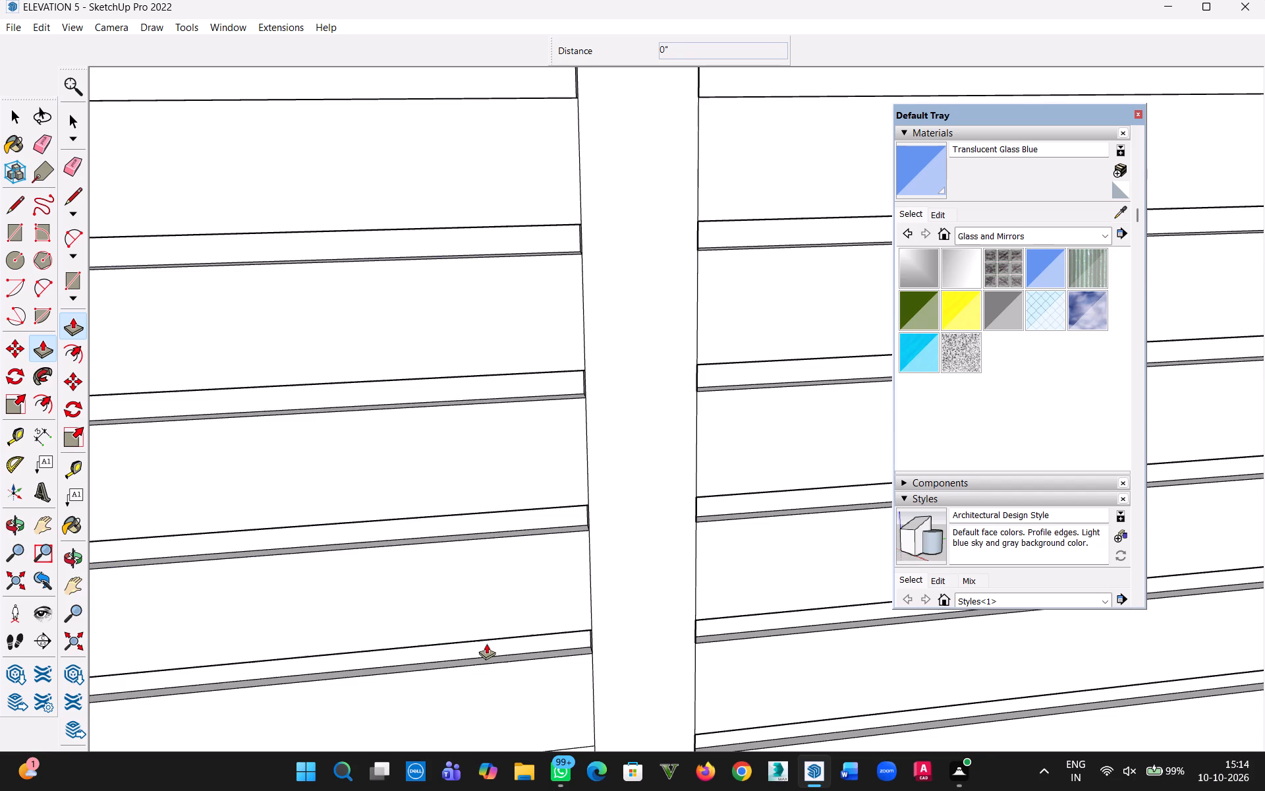
{"action": "key", "text": "h"}
{"action": "left_click_drag", "start_coordinate": [509, 682], "coordinate": [470, 345]}
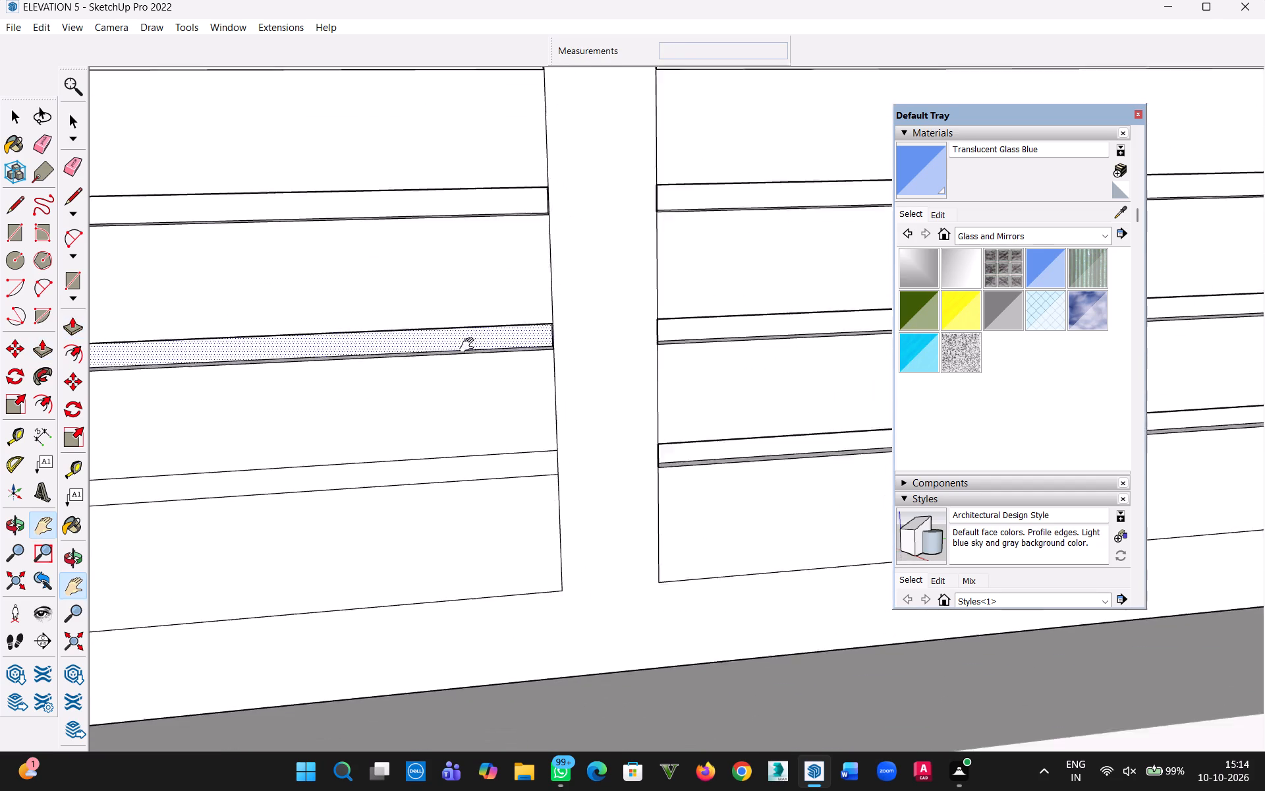
{"action": "left_click_drag", "start_coordinate": [470, 345], "coordinate": [470, 233]}
{"action": "key", "text": "Escape"}
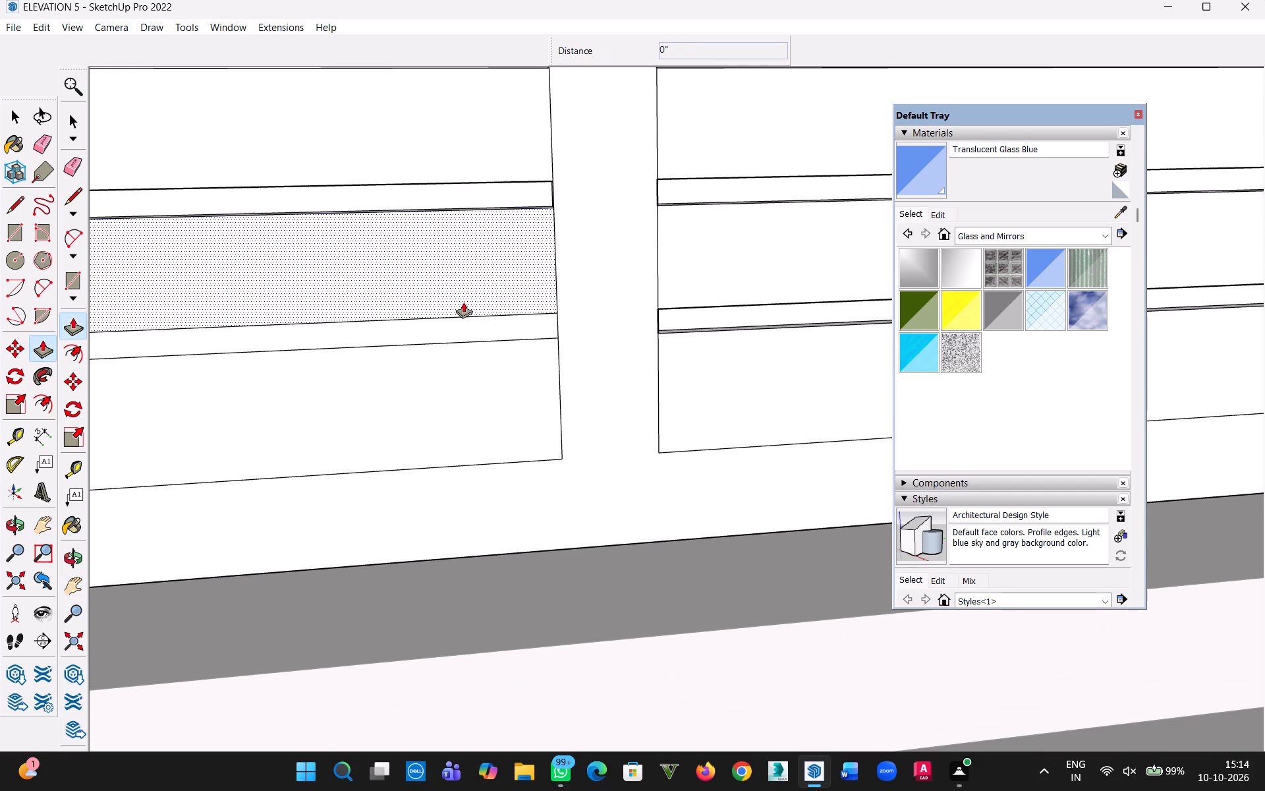
{"action": "double_click", "coordinate": [468, 320]}
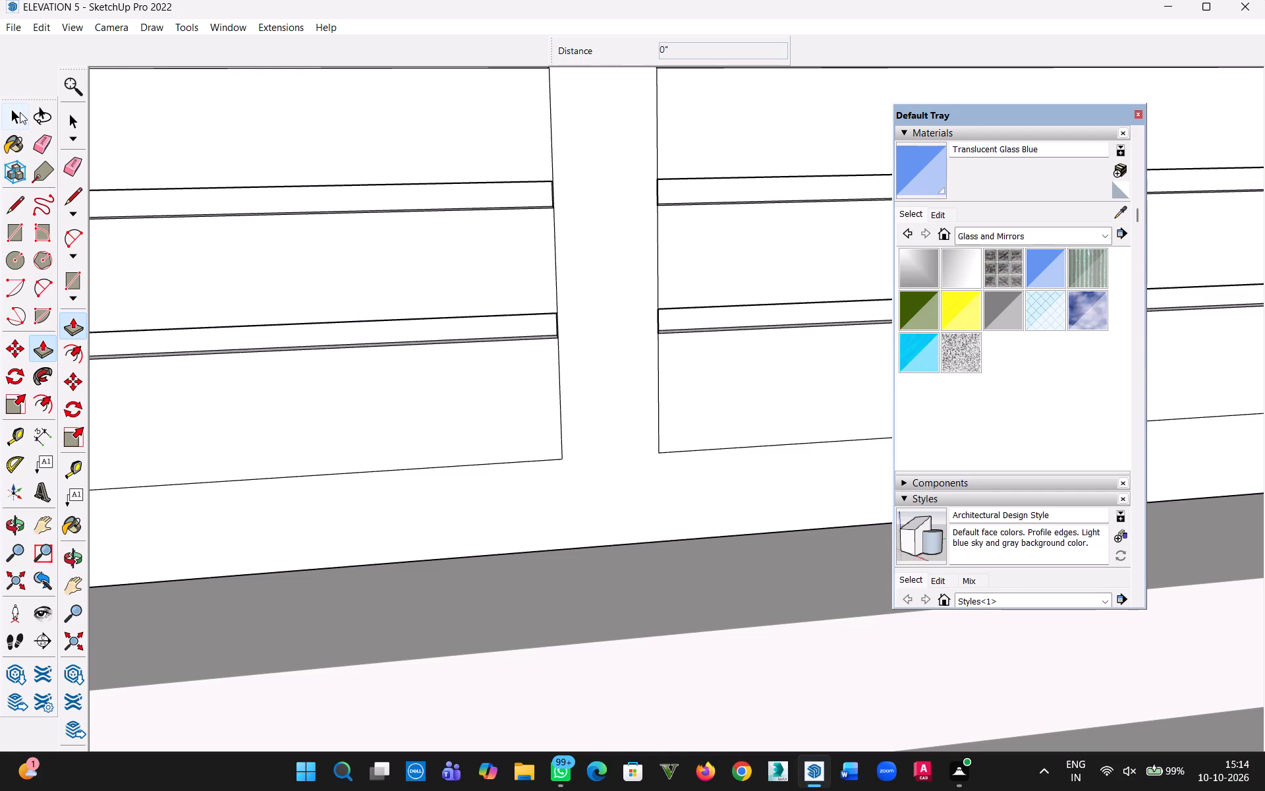
Exit the louvred shutter group and move the whole shutter 4" back into the wall, from its front bottom corner to its rear one.
{"action": "left_click", "coordinate": [20, 112]}
{"action": "scroll", "coordinate": [691, 316], "scroll_direction": "down", "scroll_amount": 7}
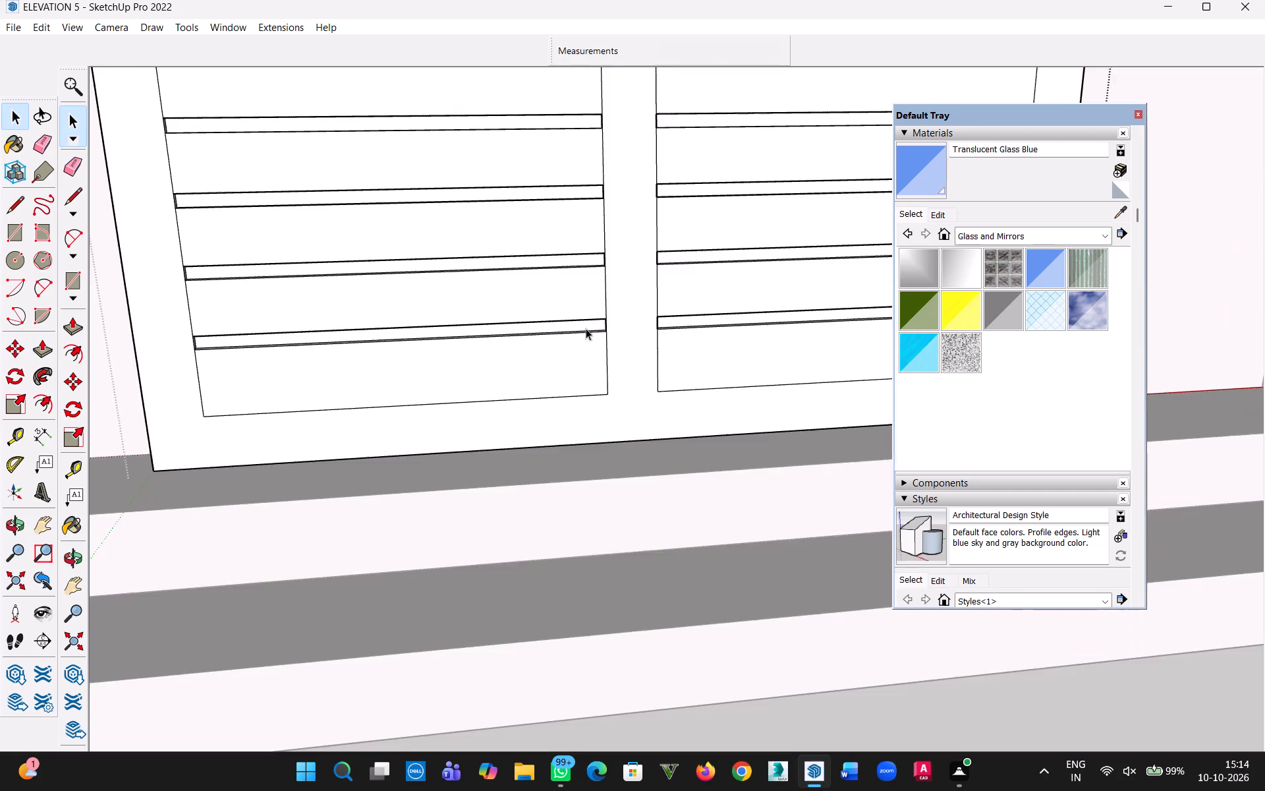
{"action": "scroll", "coordinate": [584, 317], "scroll_direction": "down", "scroll_amount": 9}
{"action": "middle_click_drag", "start_coordinate": [609, 208], "coordinate": [663, 483]}
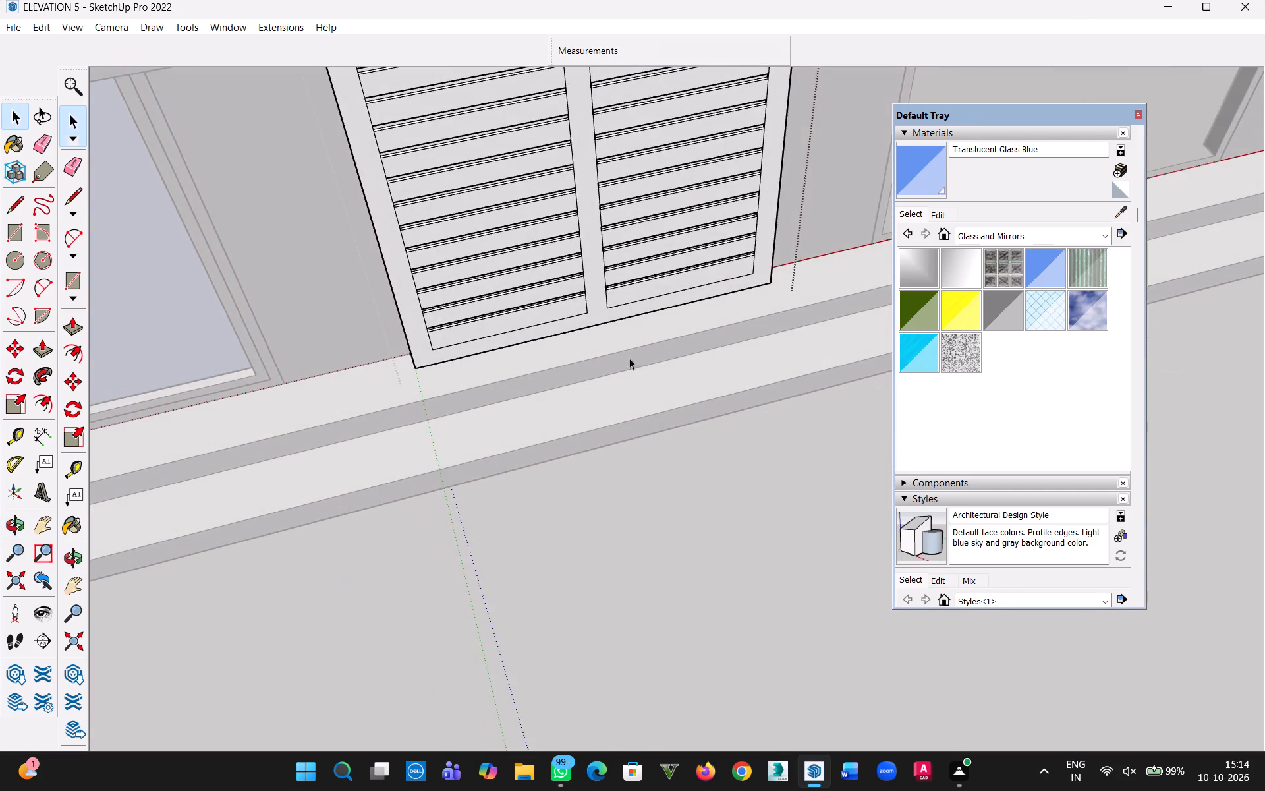
{"action": "scroll", "coordinate": [621, 350], "scroll_direction": "down", "scroll_amount": 5}
{"action": "left_click", "coordinate": [633, 463]}
{"action": "left_click", "coordinate": [544, 300]}
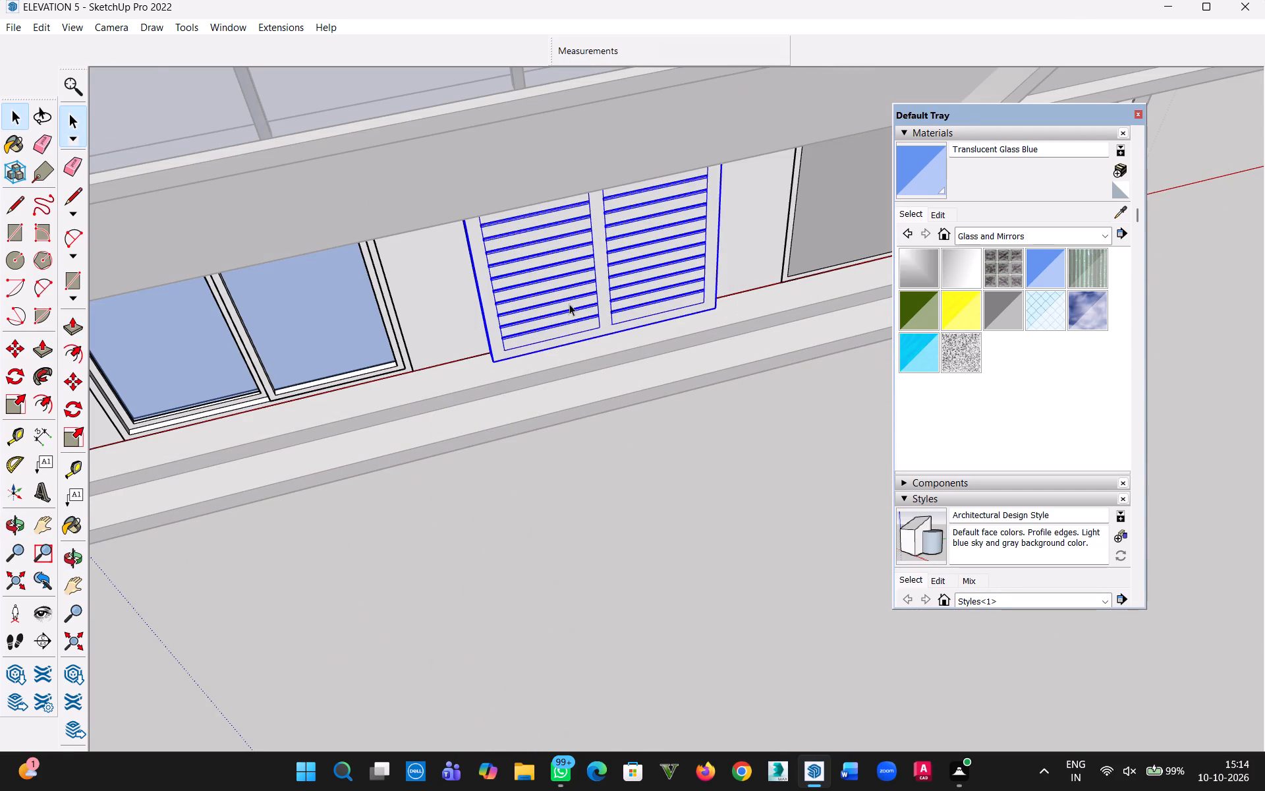
{"action": "scroll", "coordinate": [760, 293], "scroll_direction": "up", "scroll_amount": 9}
{"action": "middle_click_drag", "start_coordinate": [727, 317], "coordinate": [330, 279]}
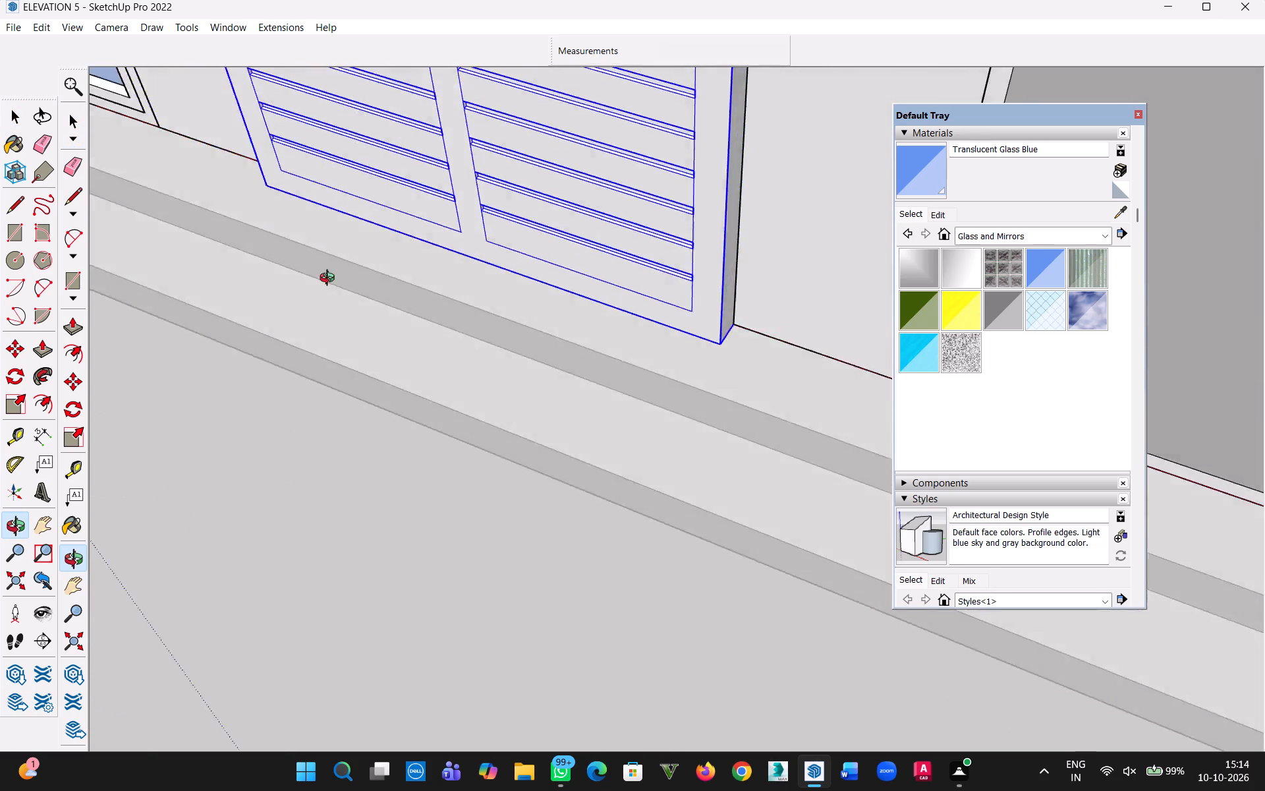
{"action": "middle_click_drag", "start_coordinate": [330, 279], "coordinate": [197, 264]}
{"action": "key", "text": "m"}
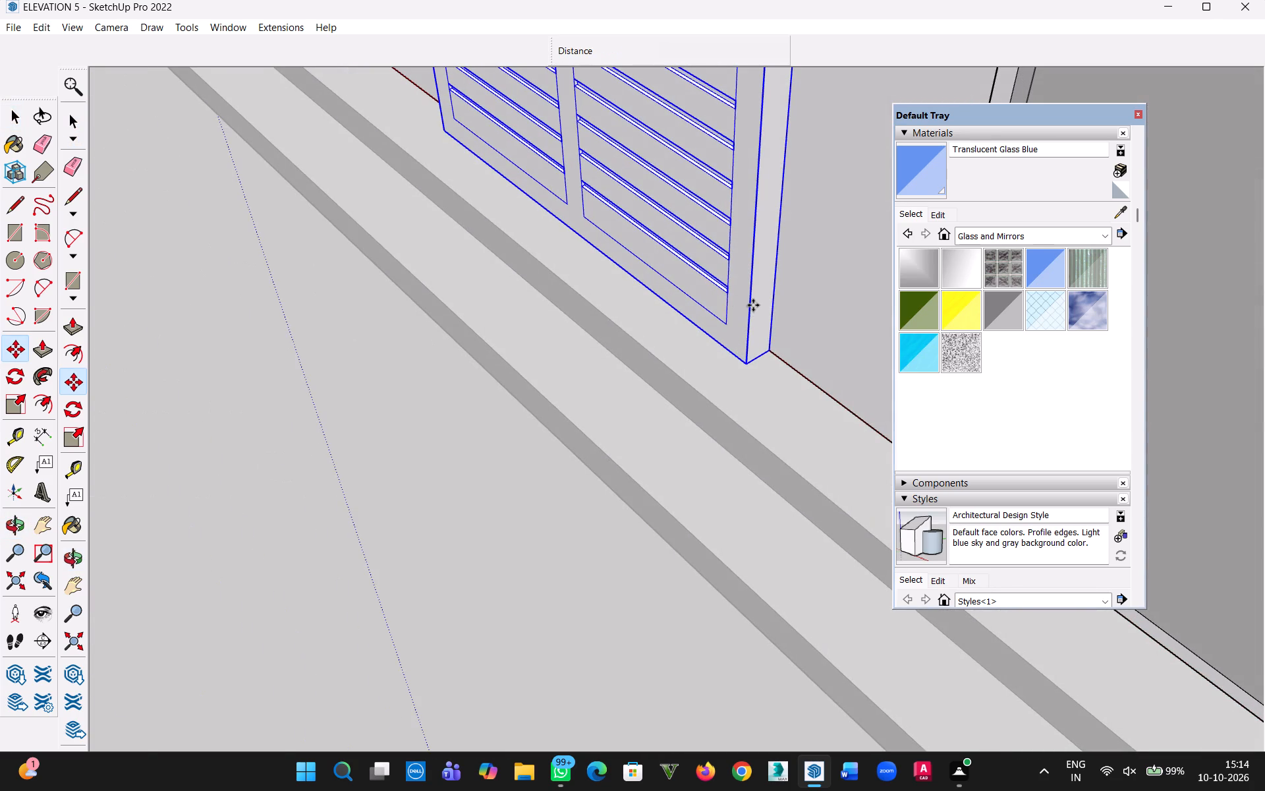
{"action": "left_click", "coordinate": [748, 366]}
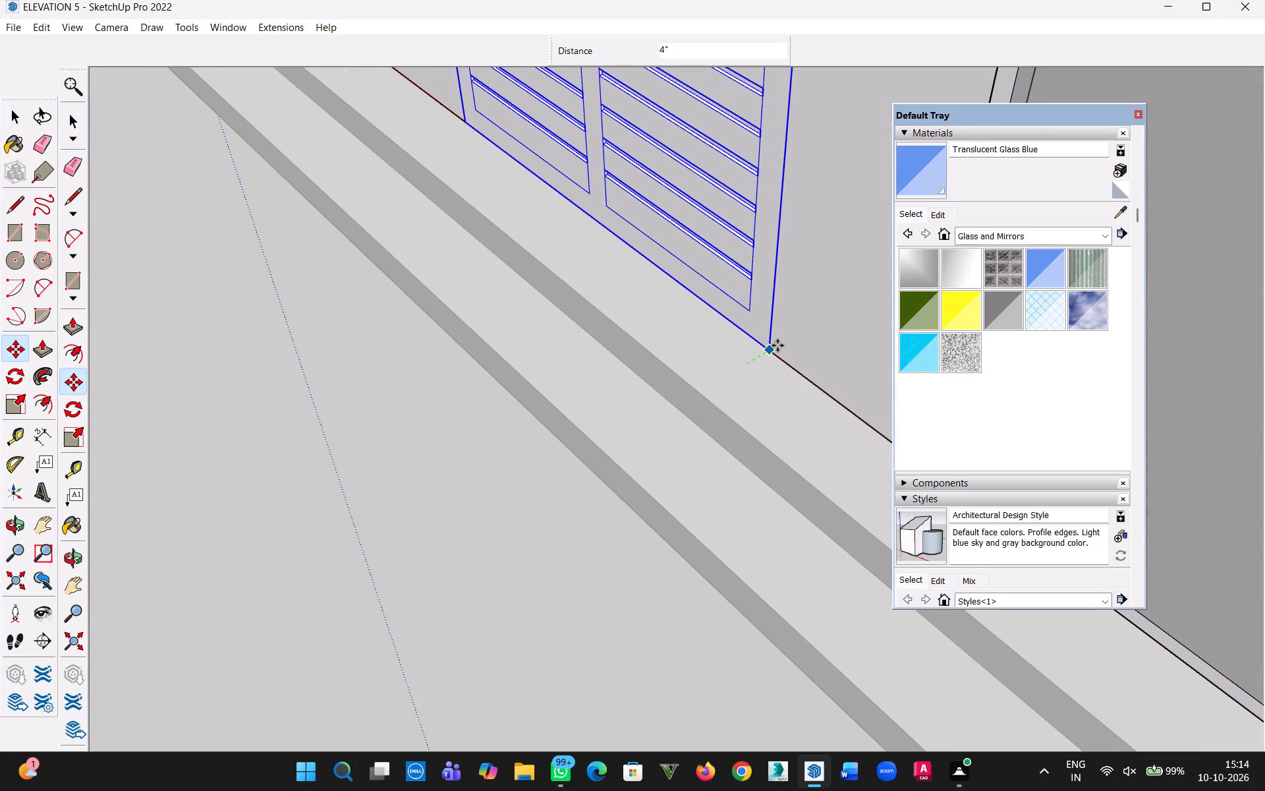
{"action": "left_click", "coordinate": [777, 345]}
Close the lowest-storey group and clear the selection.
{"action": "scroll", "coordinate": [467, 341], "scroll_direction": "down", "scroll_amount": 9}
{"action": "middle_click_drag", "start_coordinate": [437, 405], "coordinate": [719, 99]}
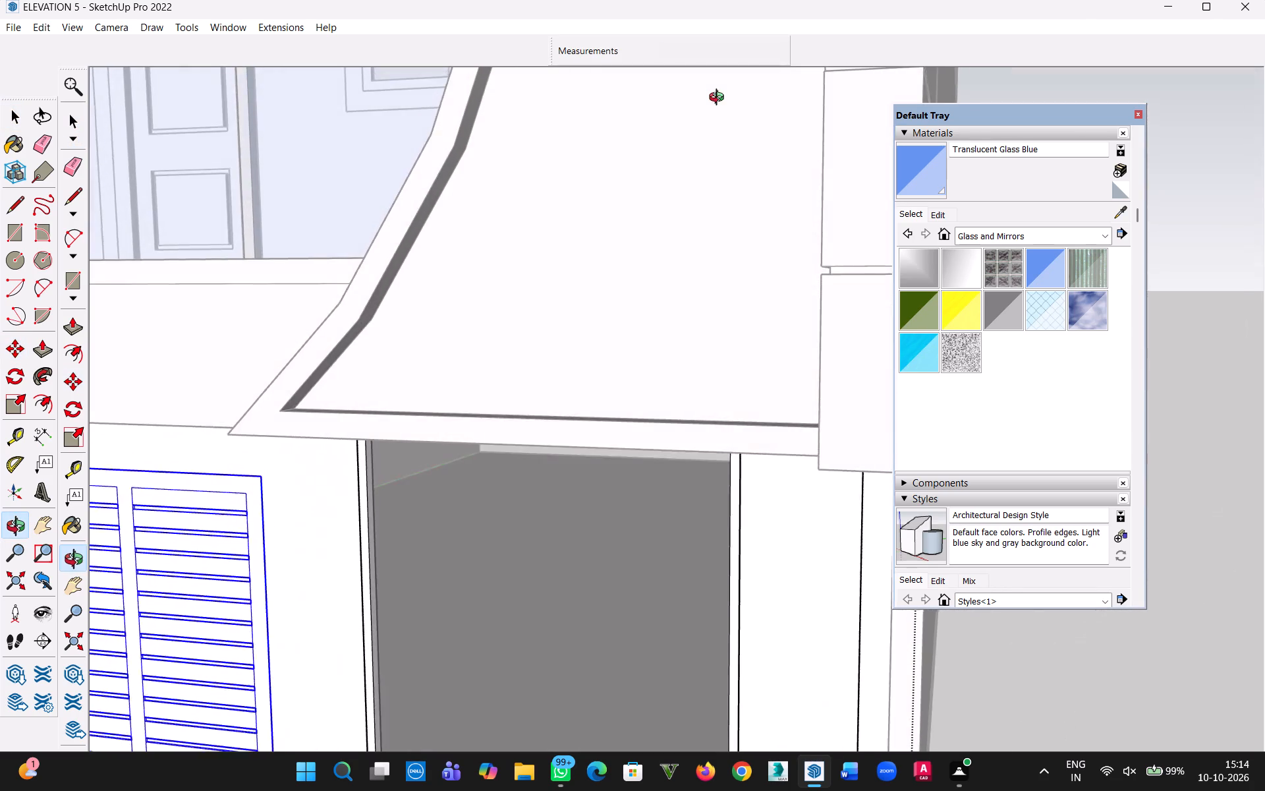
{"action": "middle_click_drag", "start_coordinate": [719, 99], "coordinate": [693, 173]}
{"action": "key", "text": "h"}
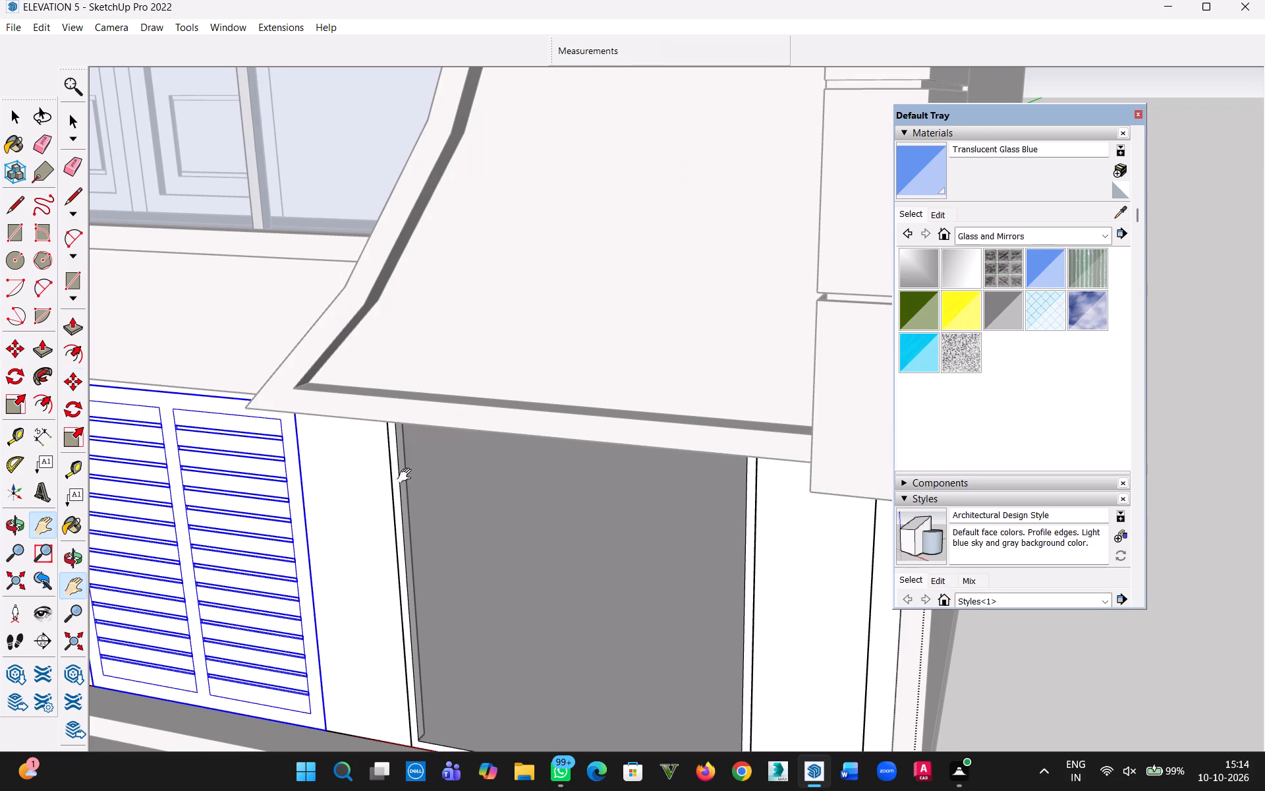
{"action": "left_click_drag", "start_coordinate": [345, 531], "coordinate": [542, 417]}
{"action": "scroll", "coordinate": [455, 510], "scroll_direction": "down", "scroll_amount": 9}
{"action": "left_click_drag", "start_coordinate": [419, 517], "coordinate": [476, 477]}
{"action": "middle_click_drag", "start_coordinate": [455, 513], "coordinate": [587, 444]}
{"action": "scroll", "coordinate": [534, 458], "scroll_direction": "down", "scroll_amount": 5}
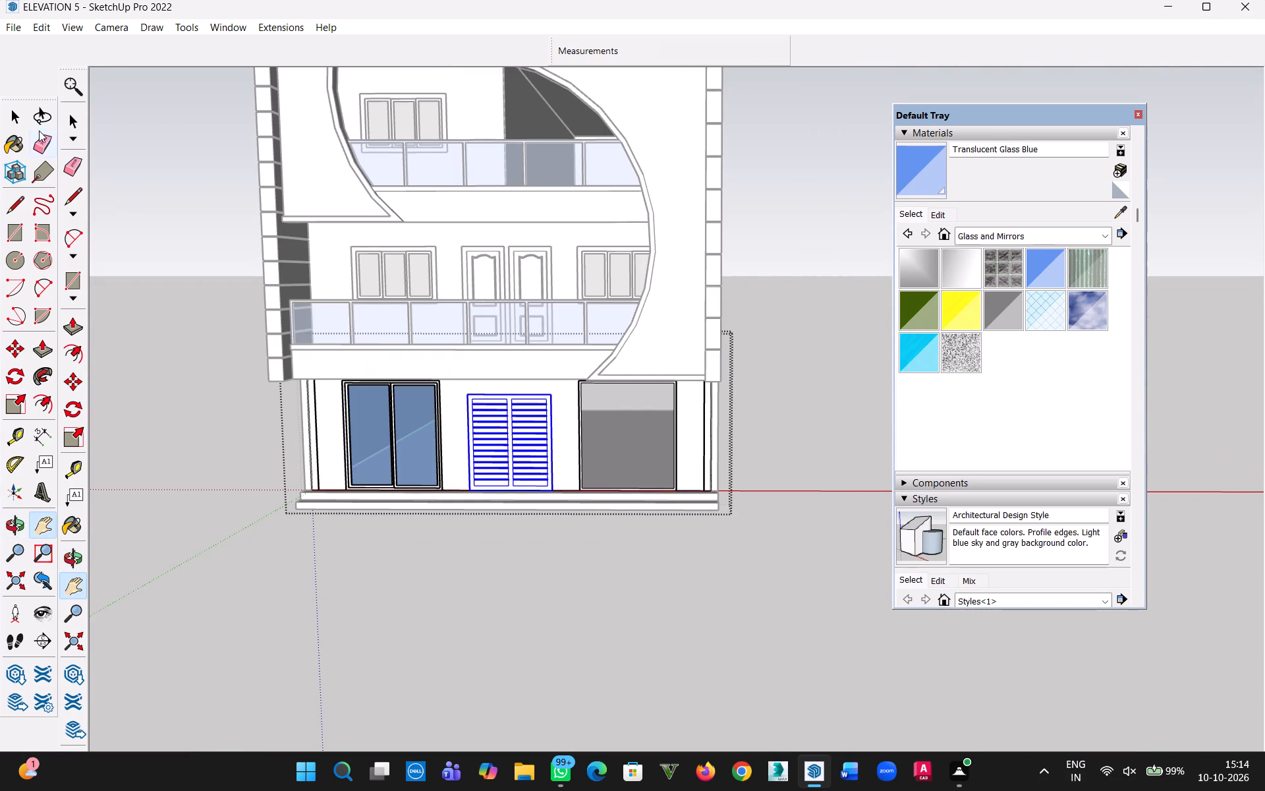
{"action": "left_click", "coordinate": [18, 119]}
{"action": "left_click", "coordinate": [229, 191]}
Open the lowest-storey group and, inside it, the group holding the empty right-hand opening's frame for editing.
{"action": "middle_click_drag", "start_coordinate": [387, 359], "coordinate": [519, 386]}
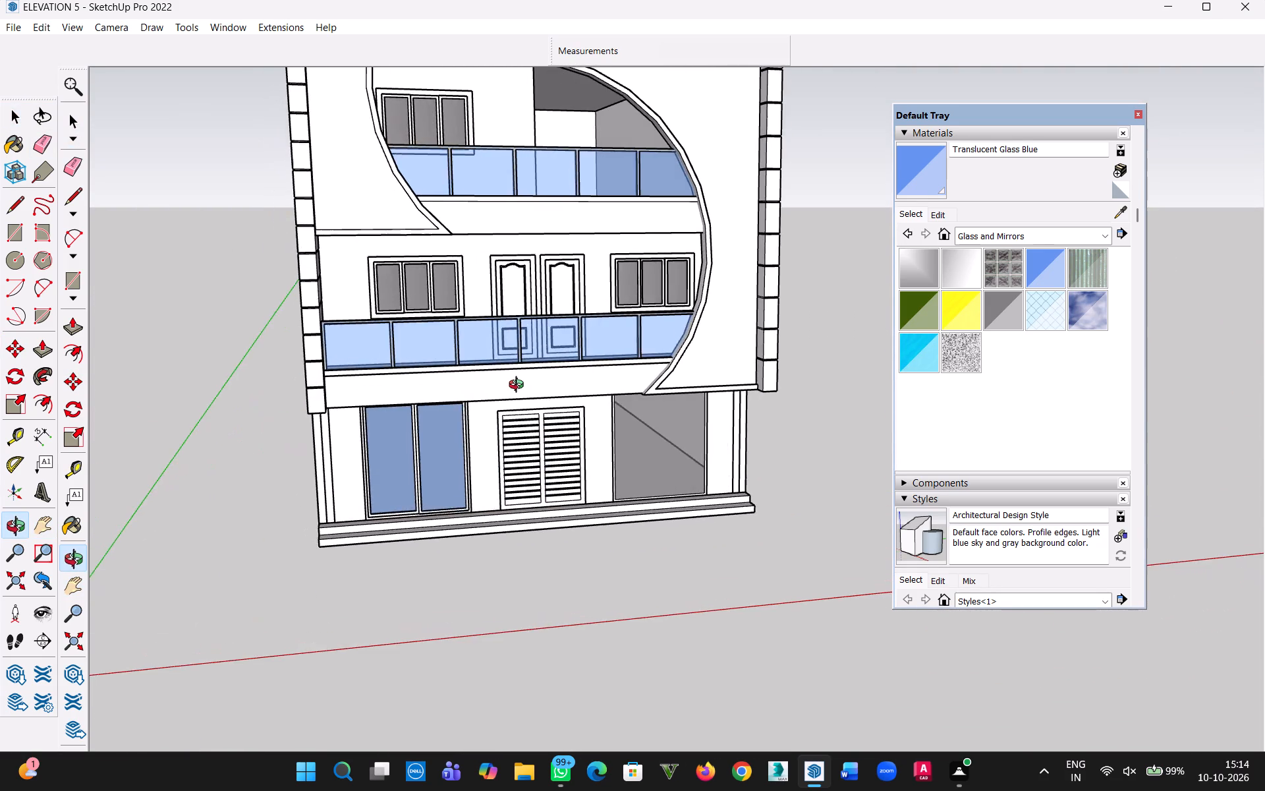
{"action": "middle_click_drag", "start_coordinate": [519, 386], "coordinate": [477, 383]}
{"action": "scroll", "coordinate": [676, 484], "scroll_direction": "up", "scroll_amount": 7}
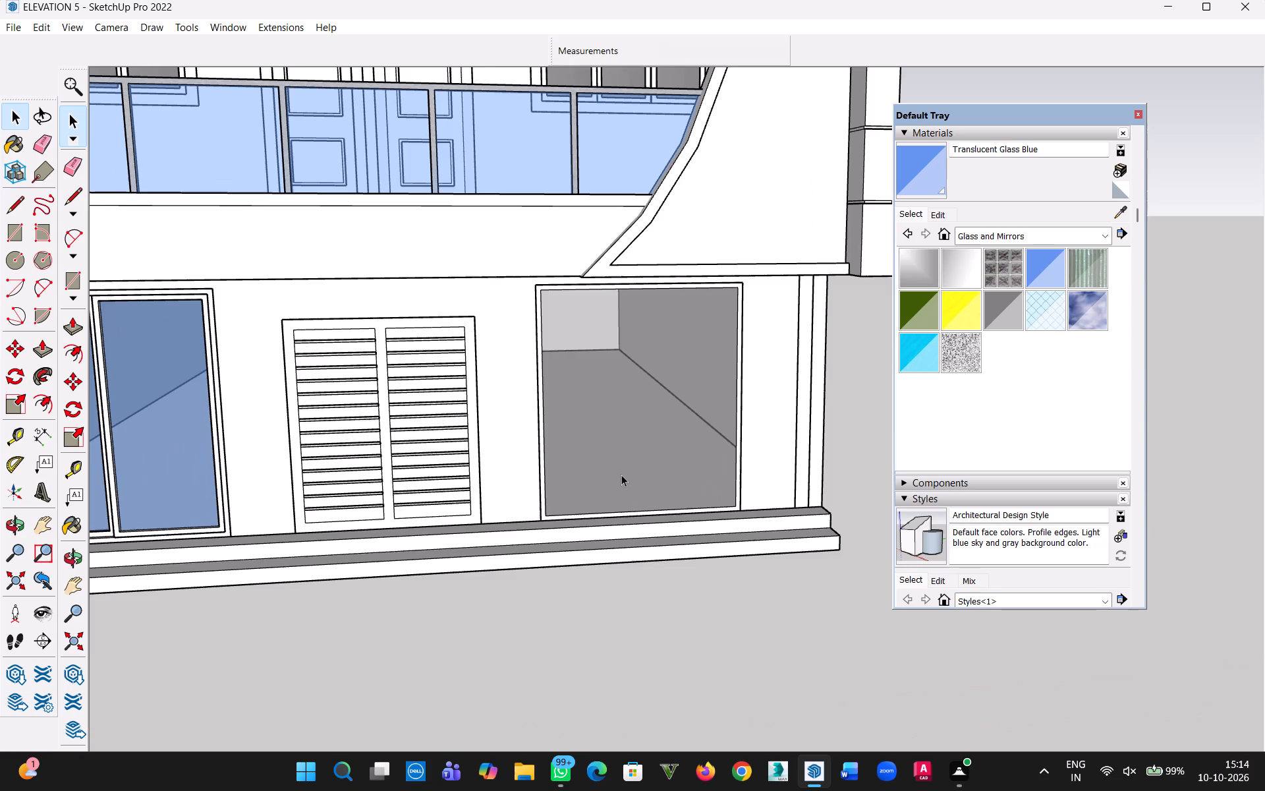
{"action": "middle_click_drag", "start_coordinate": [627, 472], "coordinate": [540, 469]}
{"action": "left_click", "coordinate": [646, 364]}
{"action": "double_click", "coordinate": [634, 413]}
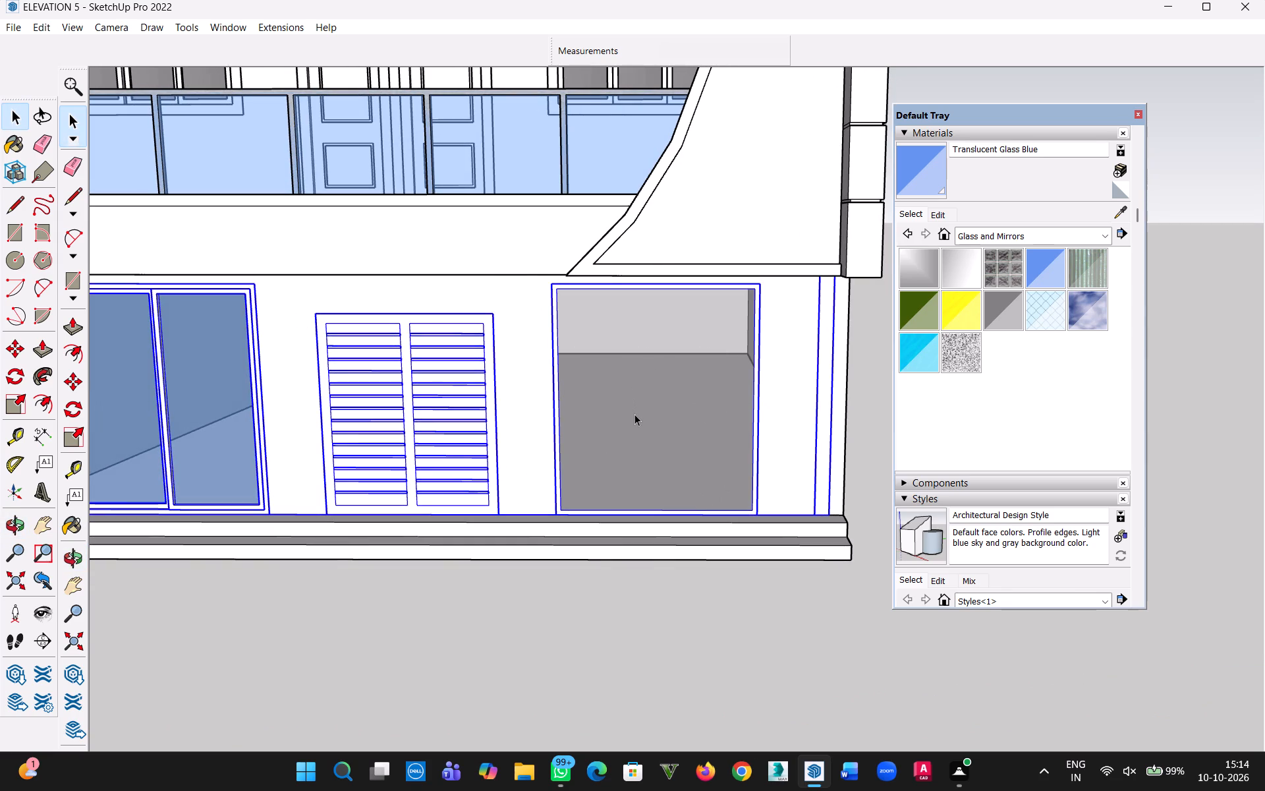
{"action": "scroll", "coordinate": [656, 420], "scroll_direction": "up", "scroll_amount": 1}
{"action": "middle_click_drag", "start_coordinate": [656, 426], "coordinate": [621, 480]}
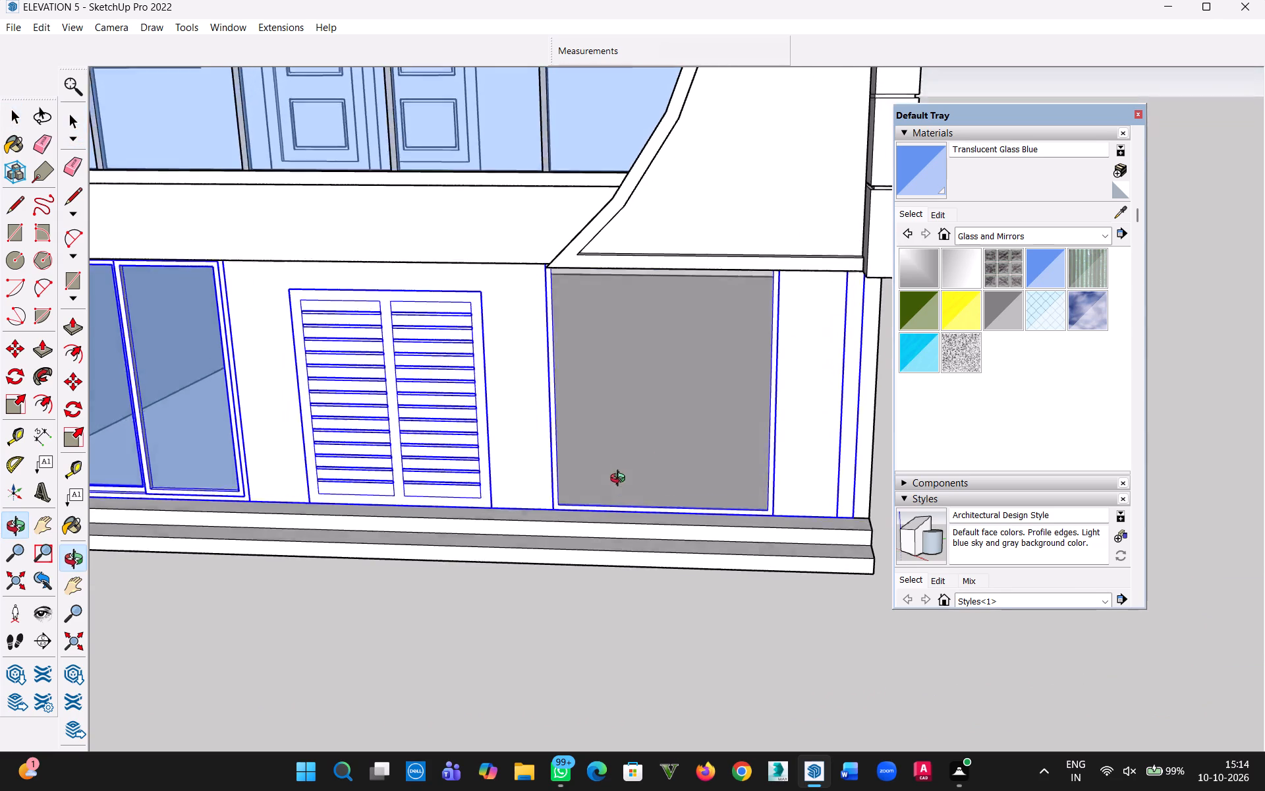
{"action": "middle_click_drag", "start_coordinate": [621, 480], "coordinate": [536, 554]}
{"action": "middle_click_drag", "start_coordinate": [656, 472], "coordinate": [844, 254]}
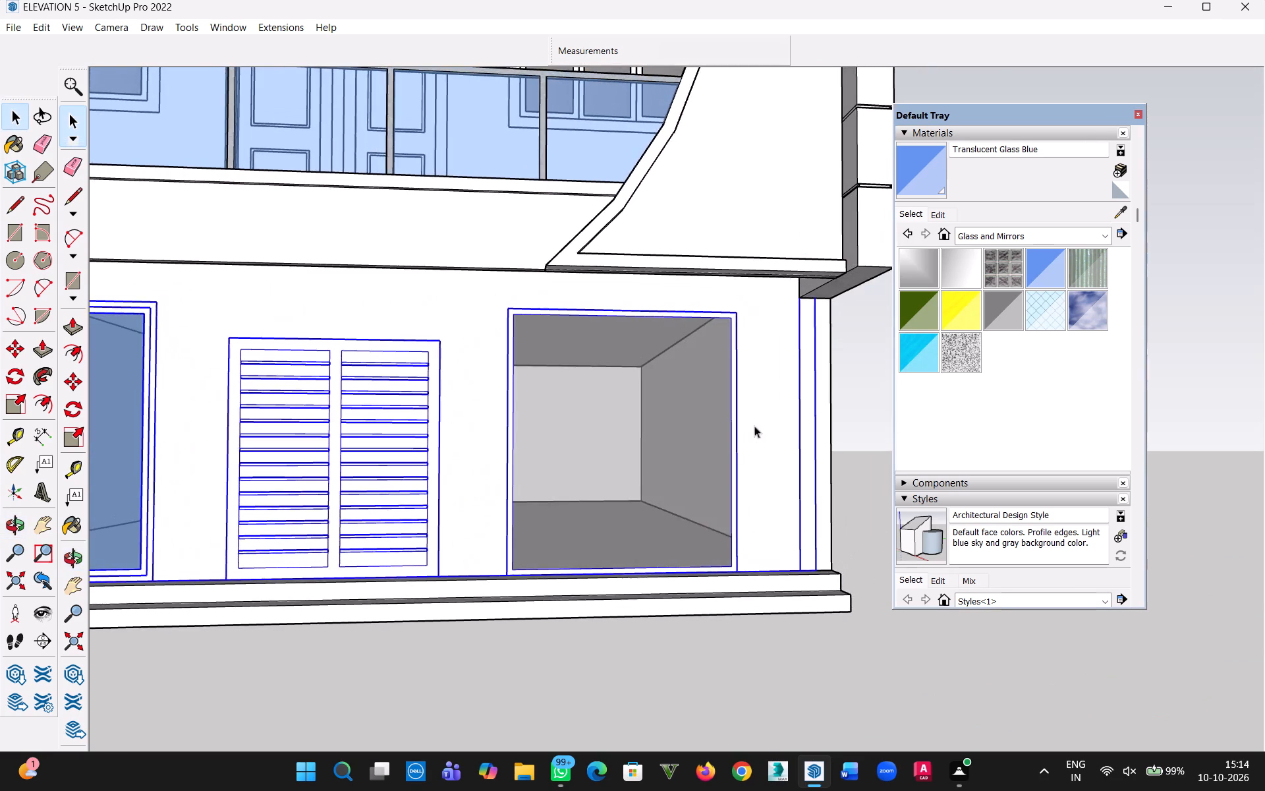
{"action": "scroll", "coordinate": [750, 429], "scroll_direction": "up", "scroll_amount": 4}
{"action": "triple_click", "coordinate": [624, 387]}
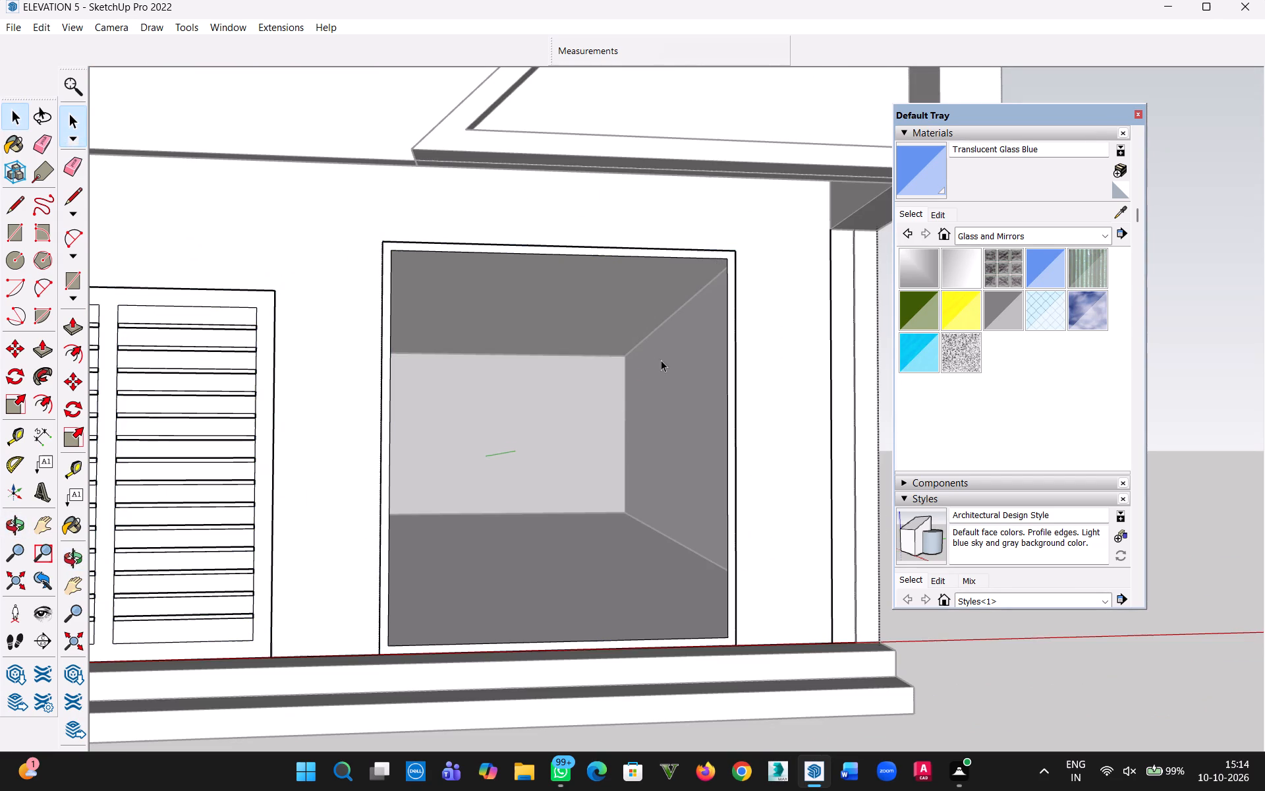
{"action": "middle_click_drag", "start_coordinate": [652, 372], "coordinate": [745, 422]}
{"action": "middle_click_drag", "start_coordinate": [754, 416], "coordinate": [804, 398]}
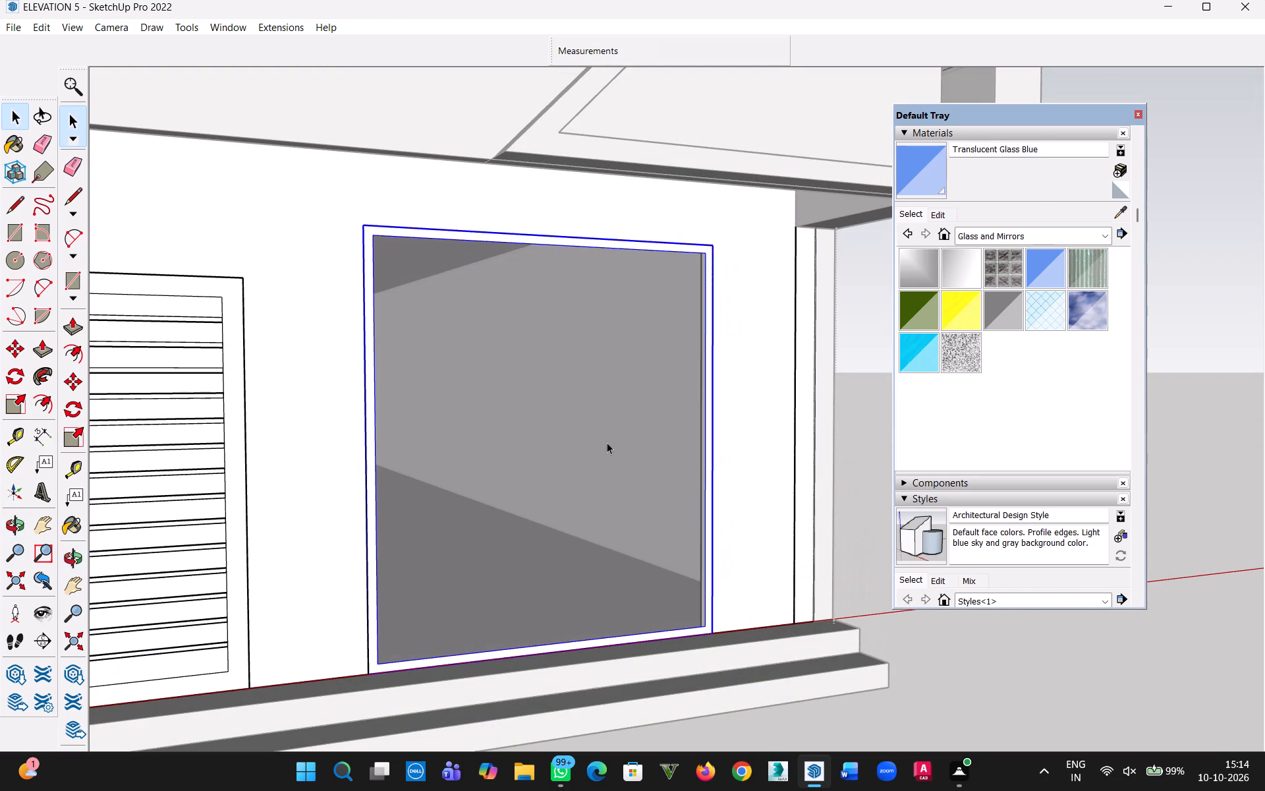
{"action": "left_click", "coordinate": [575, 449]}
{"action": "middle_click_drag", "start_coordinate": [653, 428], "coordinate": [942, 469]}
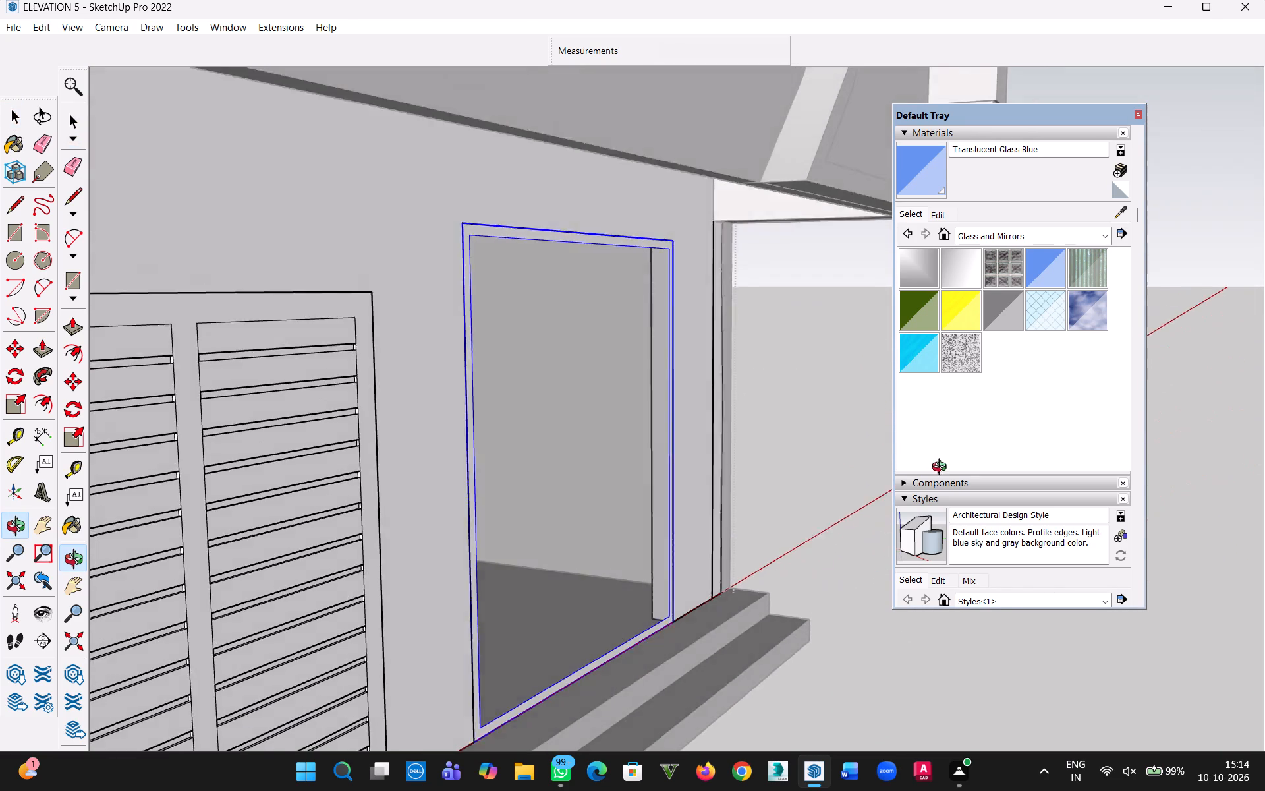
{"action": "middle_click_drag", "start_coordinate": [942, 469], "coordinate": [712, 429]}
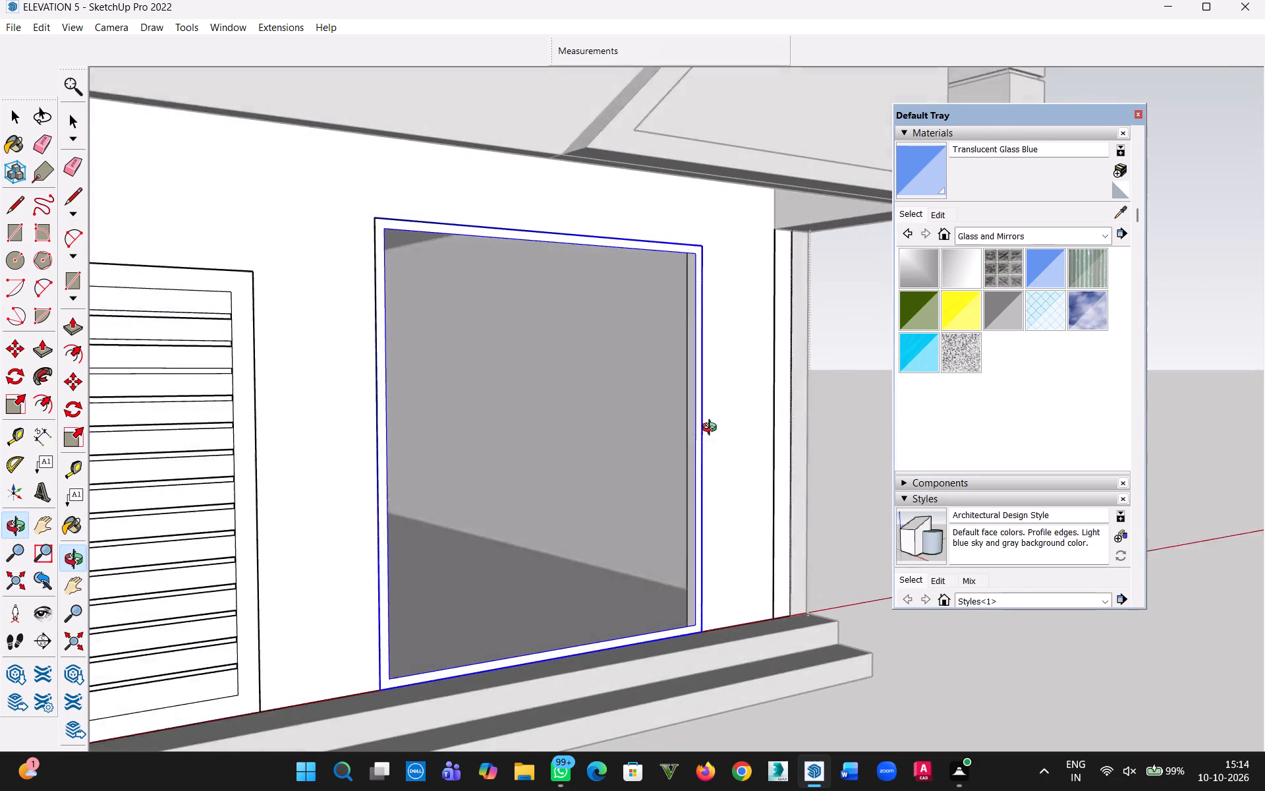
{"action": "middle_click_drag", "start_coordinate": [712, 429], "coordinate": [646, 429]}
{"action": "left_click", "coordinate": [320, 381]}
{"action": "left_click", "coordinate": [366, 386]}
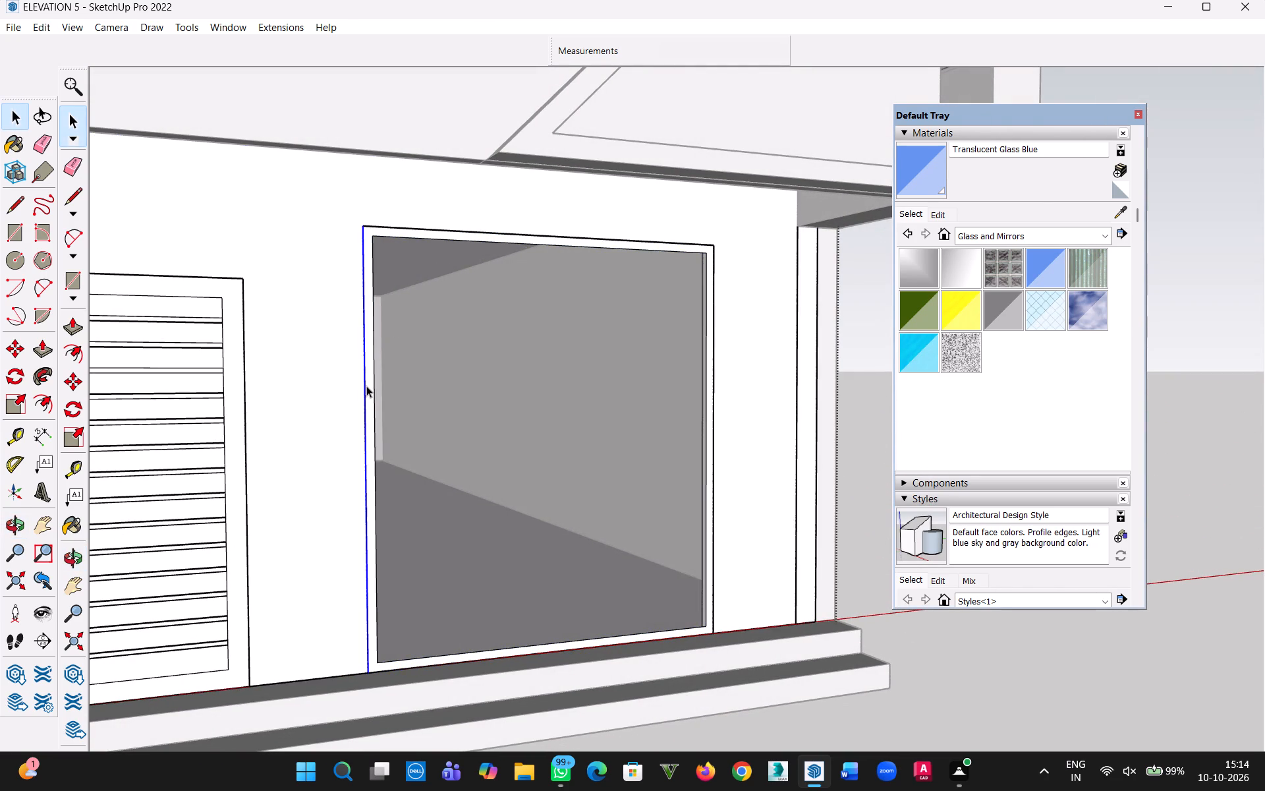
{"action": "key", "text": "p"}
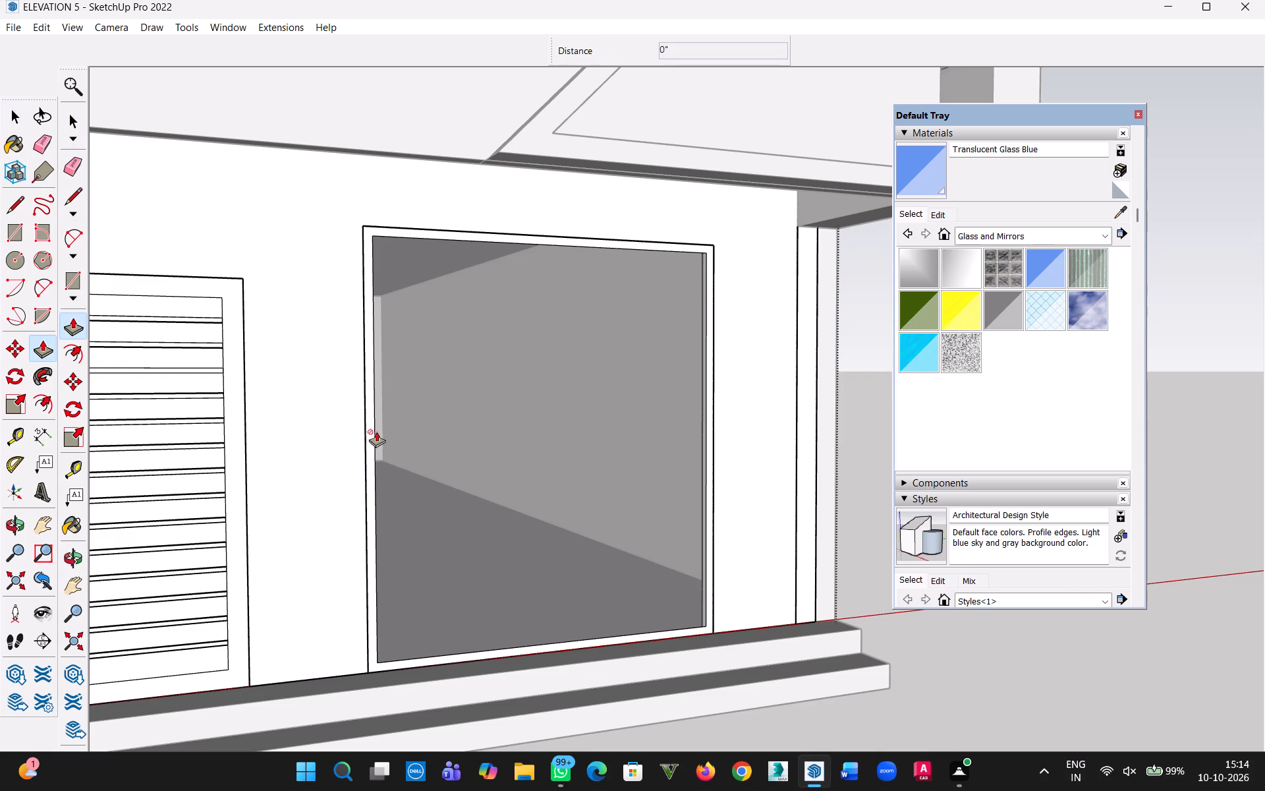
{"action": "left_click", "coordinate": [16, 119]}
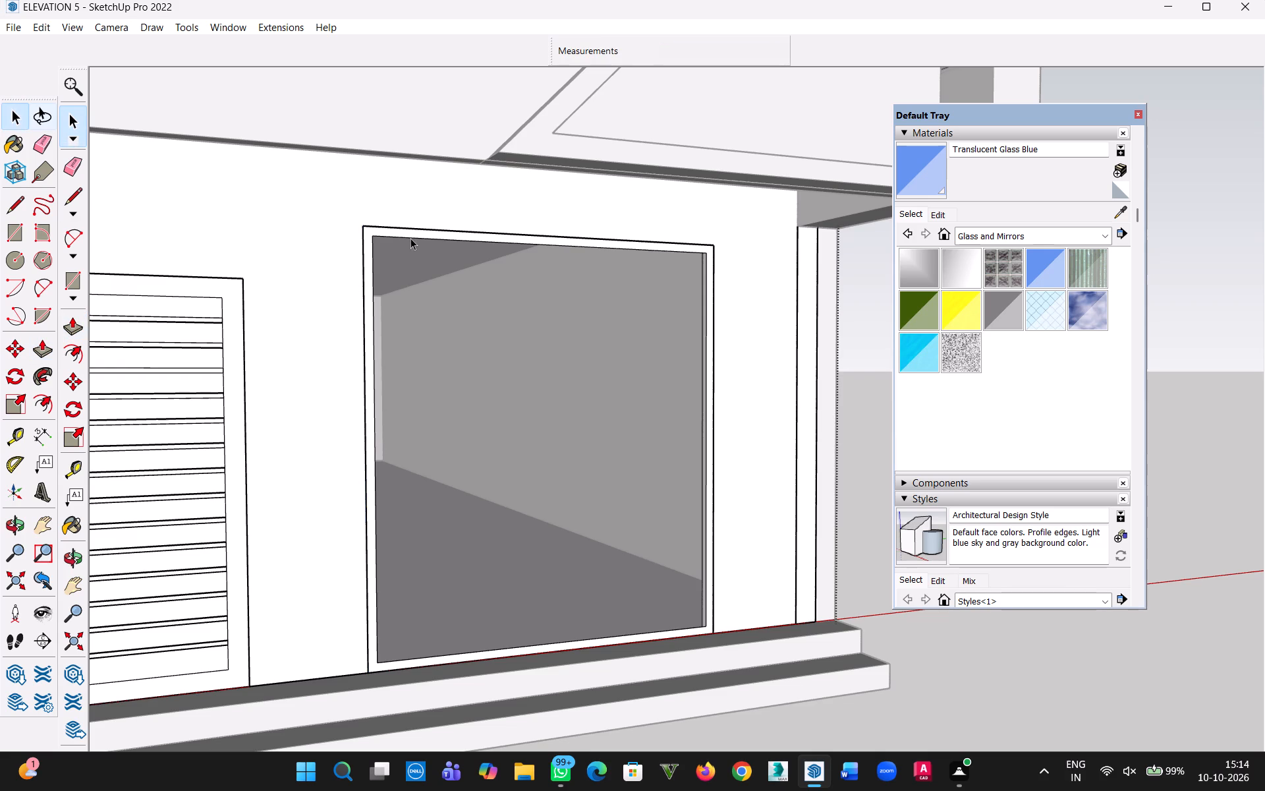
{"action": "double_click", "coordinate": [410, 233]}
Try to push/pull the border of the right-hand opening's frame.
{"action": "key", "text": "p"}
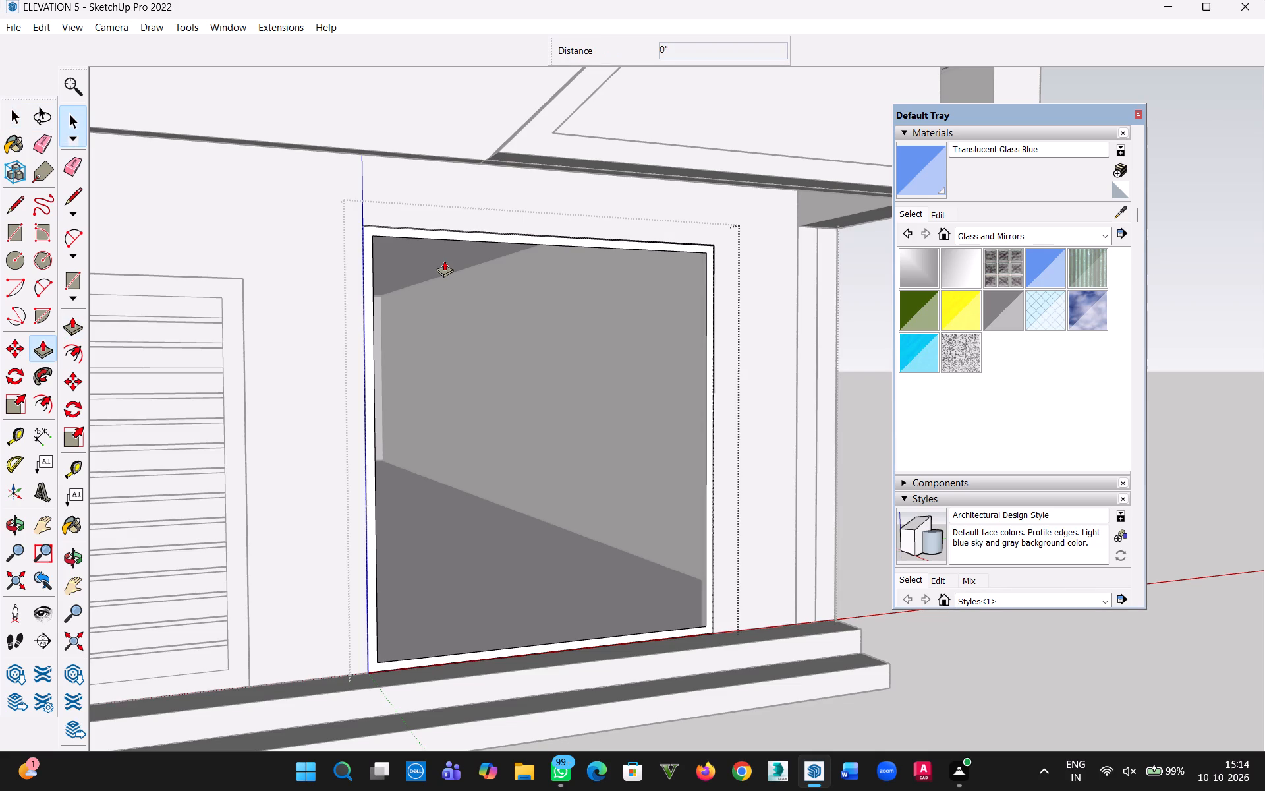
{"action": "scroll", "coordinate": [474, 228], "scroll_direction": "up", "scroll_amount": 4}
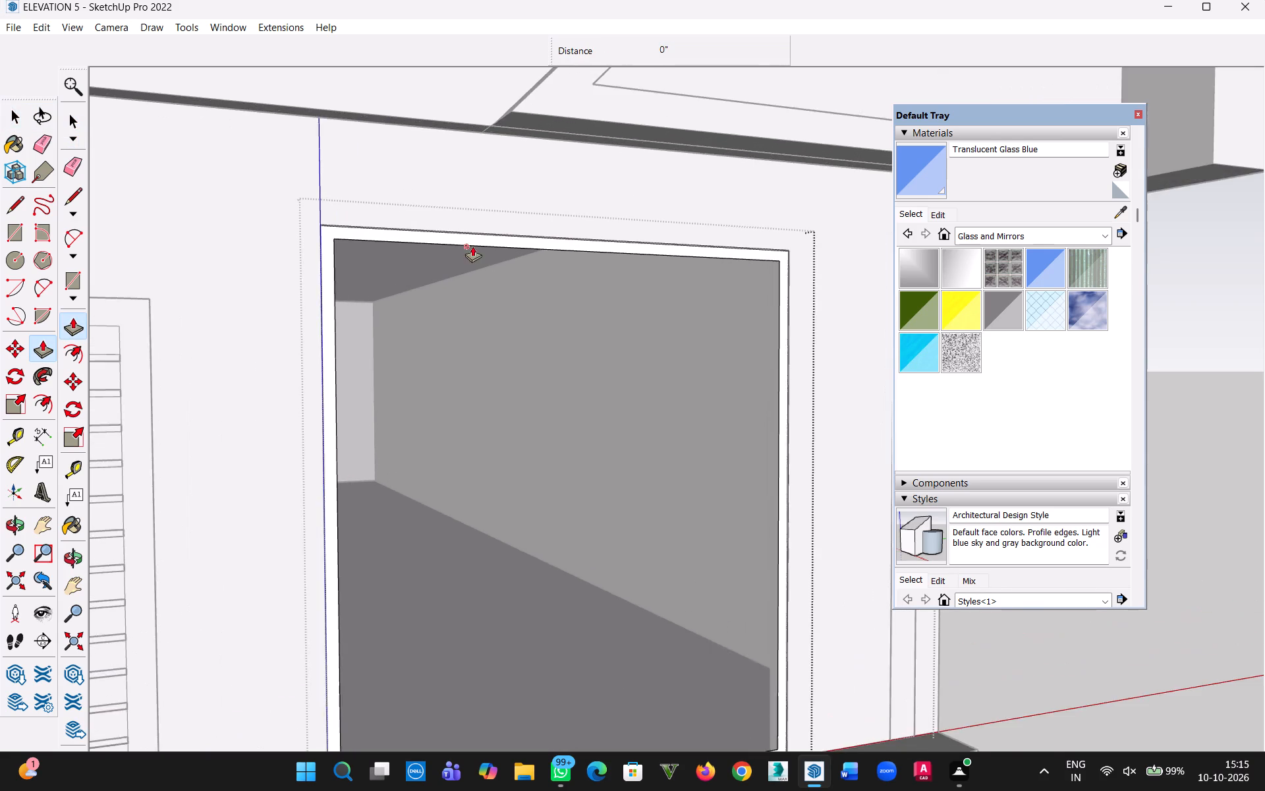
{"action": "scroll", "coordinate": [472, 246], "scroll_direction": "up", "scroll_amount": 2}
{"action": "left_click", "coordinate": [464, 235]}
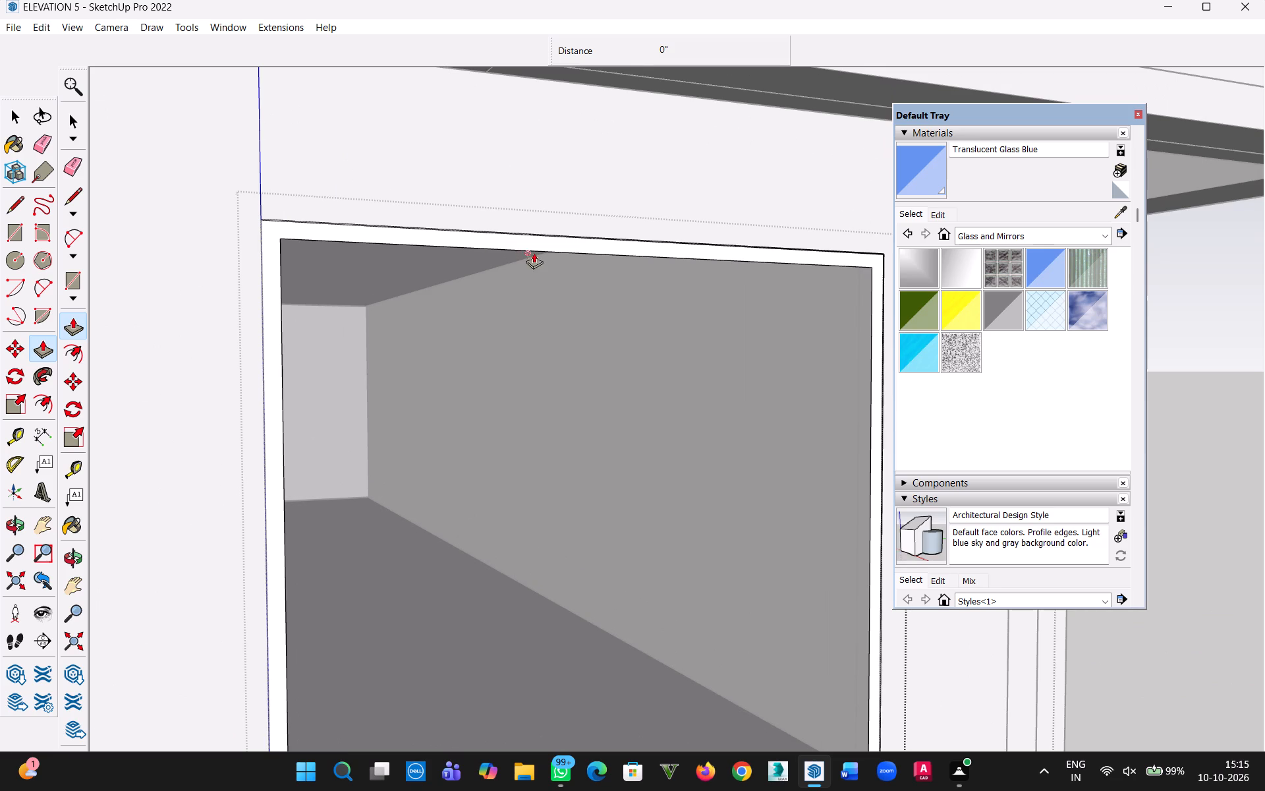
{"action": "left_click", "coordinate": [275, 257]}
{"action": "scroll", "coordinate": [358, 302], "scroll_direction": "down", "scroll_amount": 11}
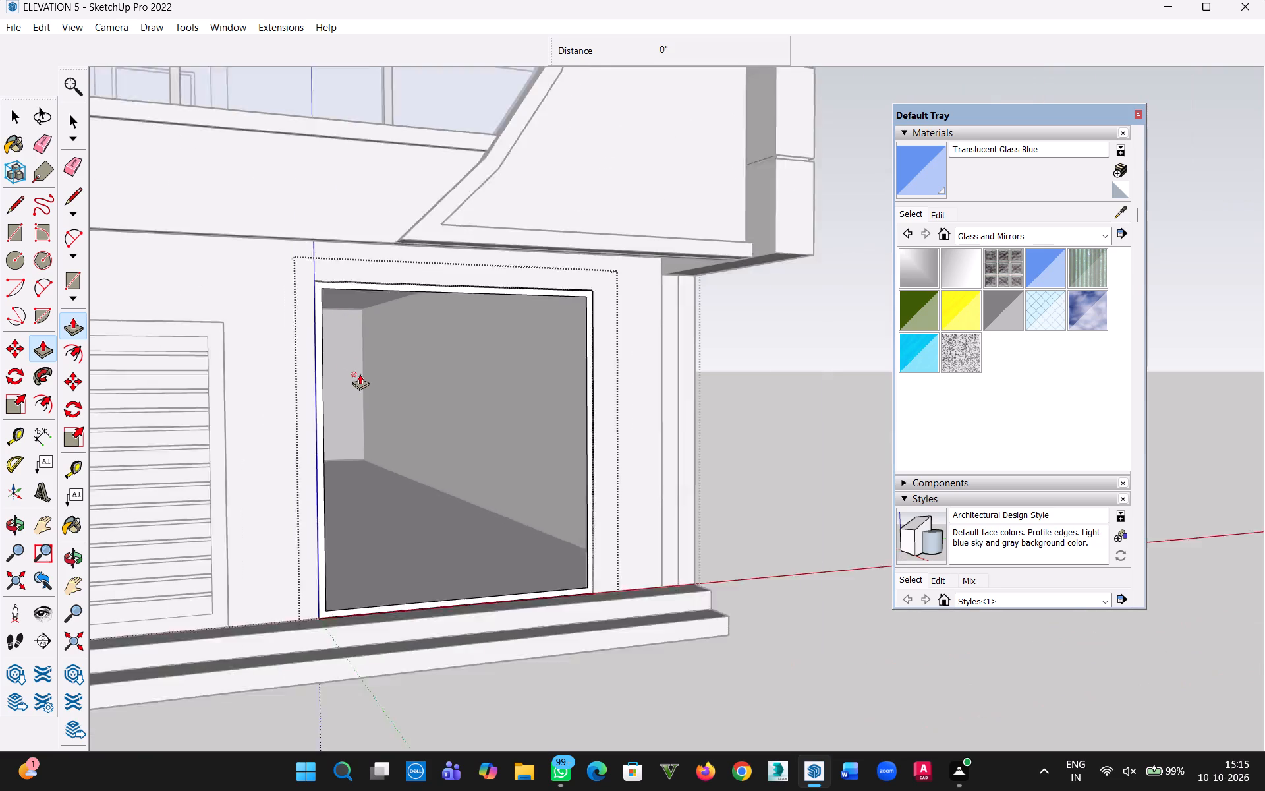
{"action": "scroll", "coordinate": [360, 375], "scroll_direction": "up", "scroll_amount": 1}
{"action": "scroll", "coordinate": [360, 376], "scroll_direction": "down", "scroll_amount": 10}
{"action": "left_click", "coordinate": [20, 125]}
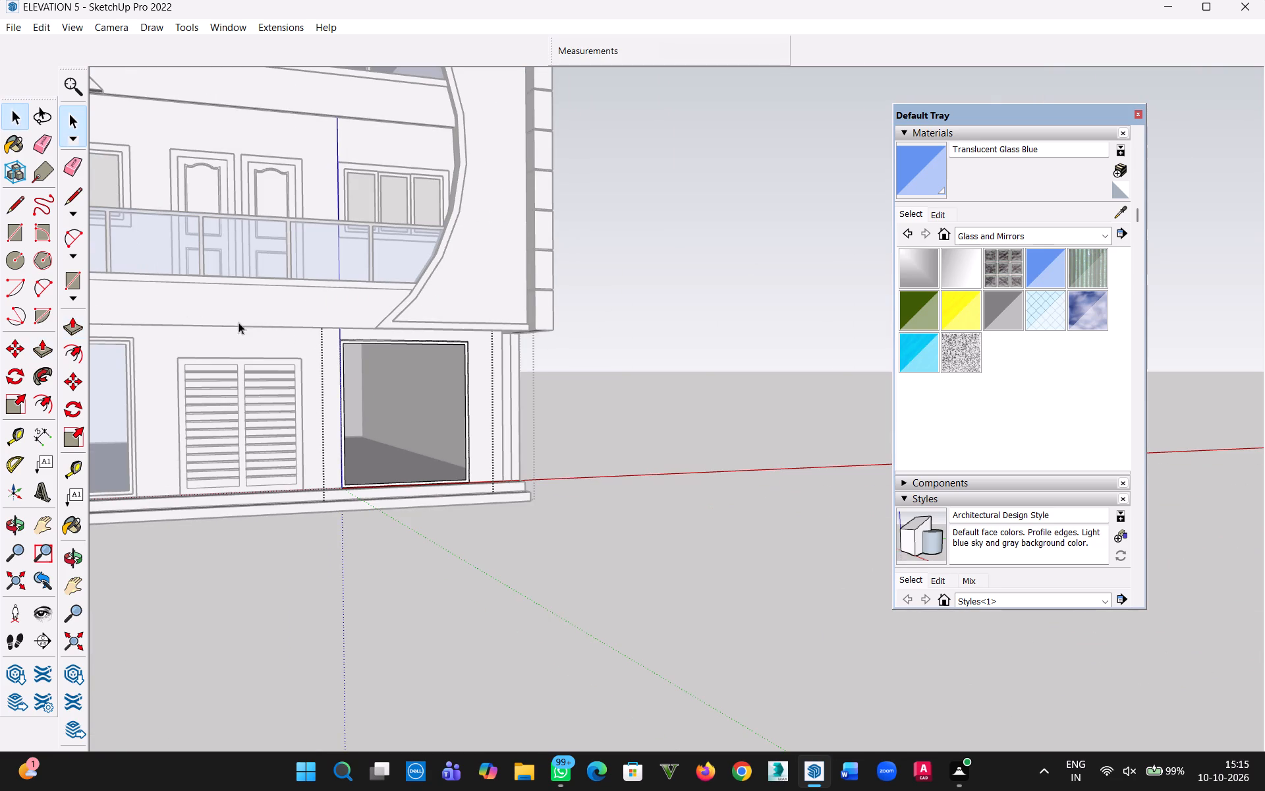
Open the nested frame group and paint the right-hand opening's pane with Translucent Glass Blue.
{"action": "left_click", "coordinate": [404, 454]}
{"action": "scroll", "coordinate": [367, 452], "scroll_direction": "up", "scroll_amount": 14}
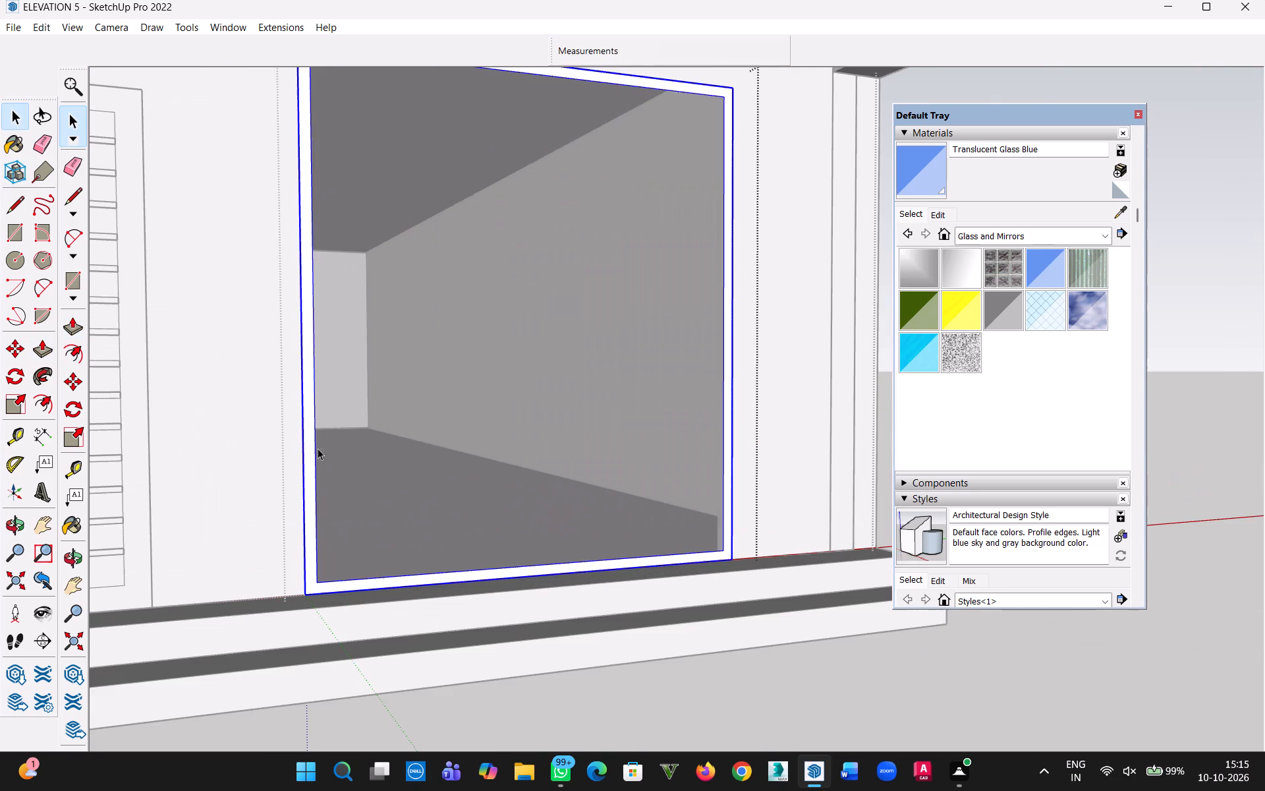
{"action": "triple_click", "coordinate": [307, 456]}
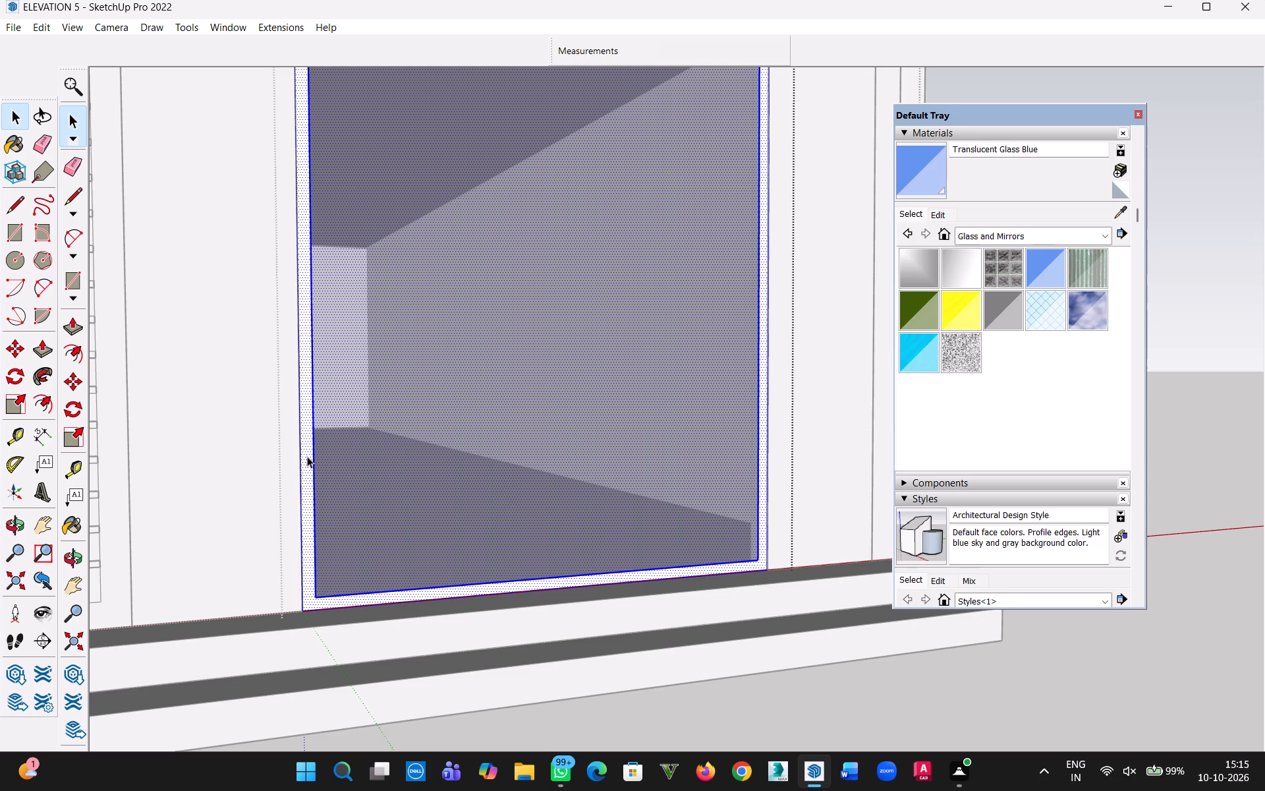
{"action": "left_click", "coordinate": [415, 450]}
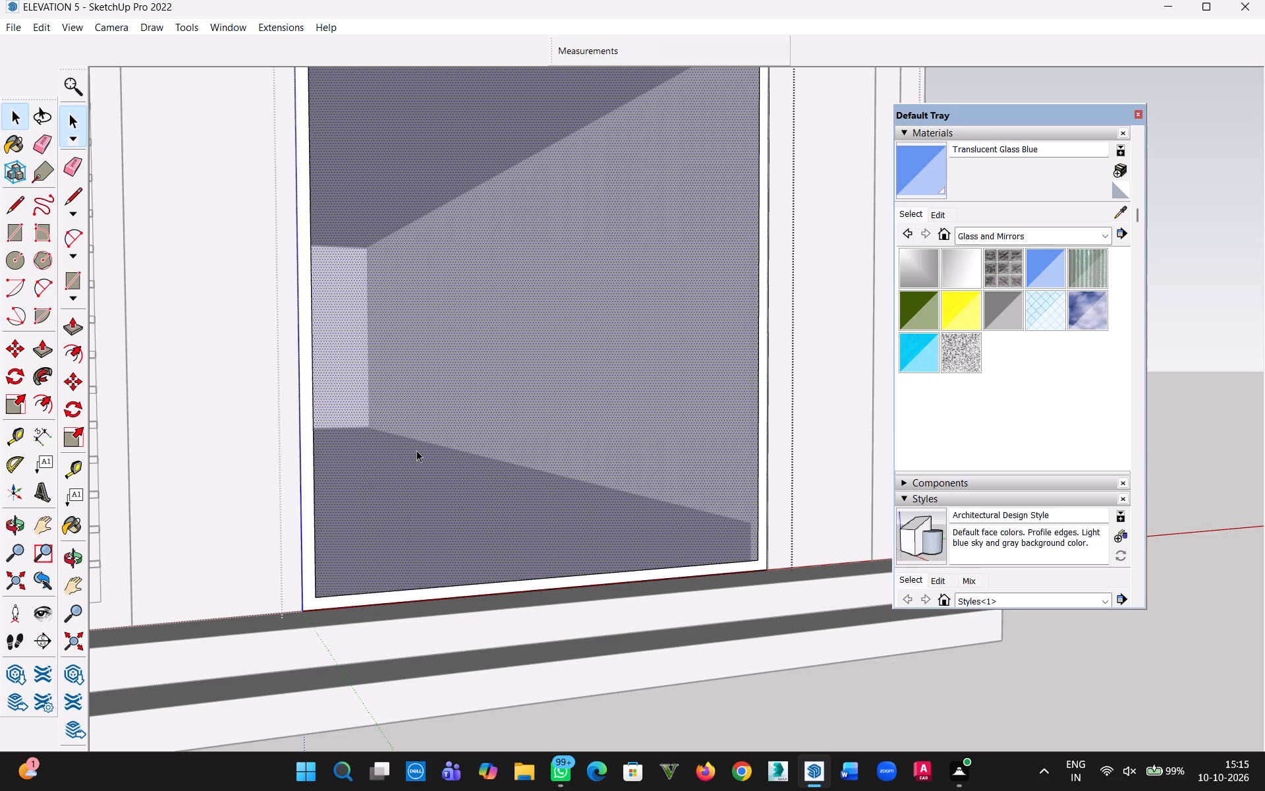
{"action": "left_click", "coordinate": [1003, 297]}
{"action": "left_click", "coordinate": [1040, 264]}
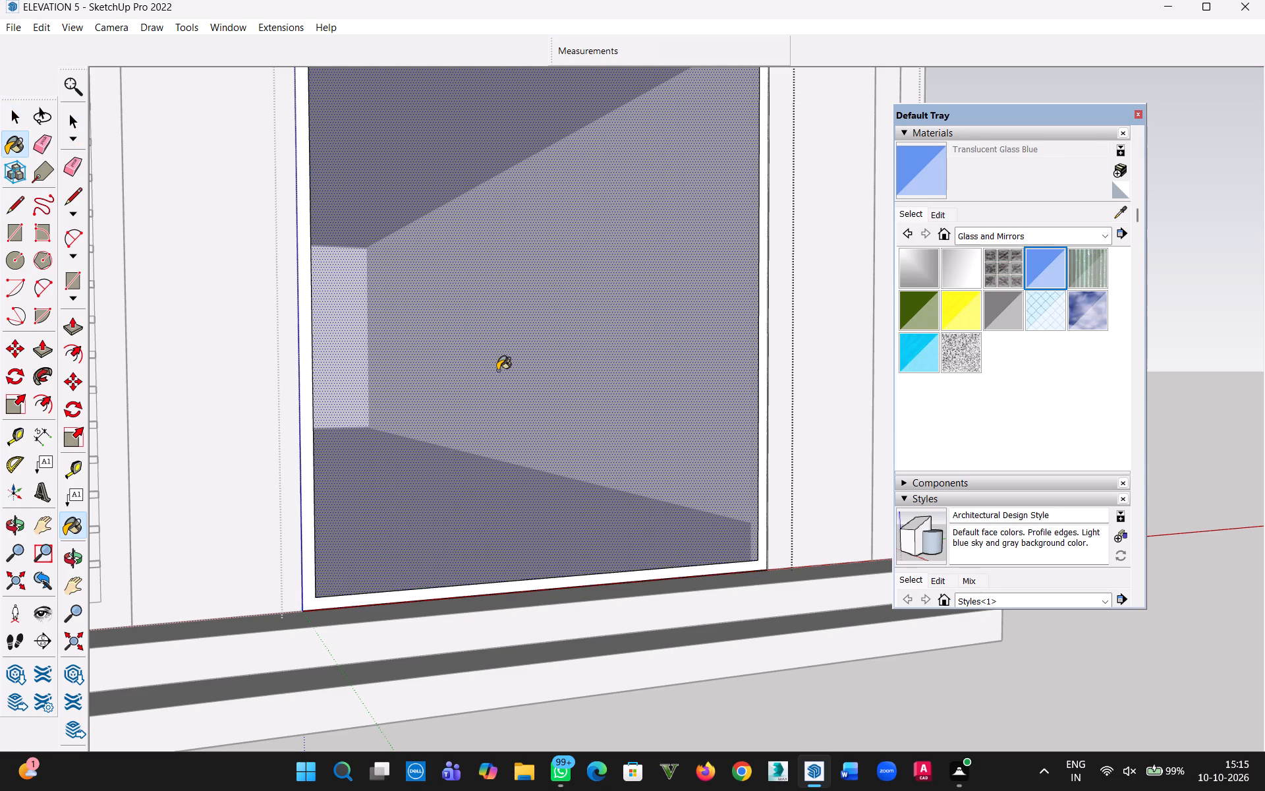
{"action": "left_click", "coordinate": [497, 370]}
{"action": "left_click", "coordinate": [19, 124]}
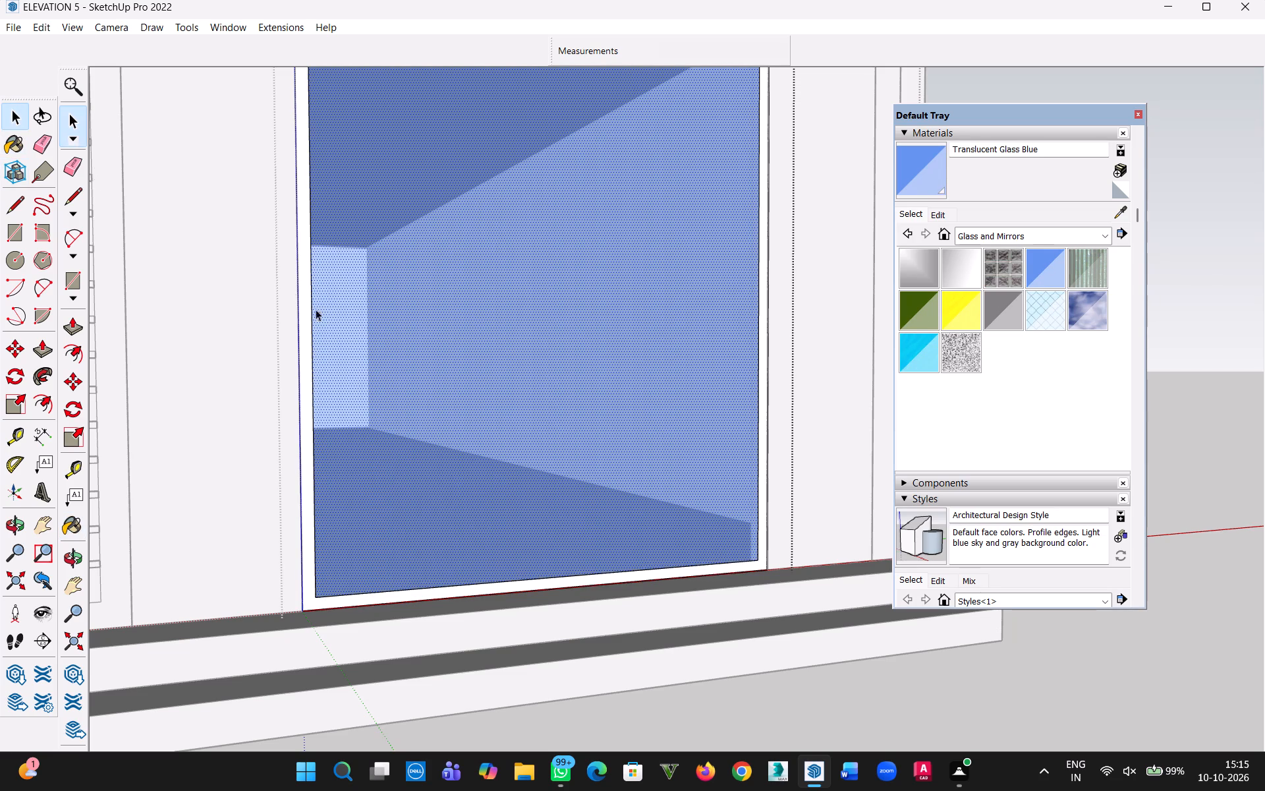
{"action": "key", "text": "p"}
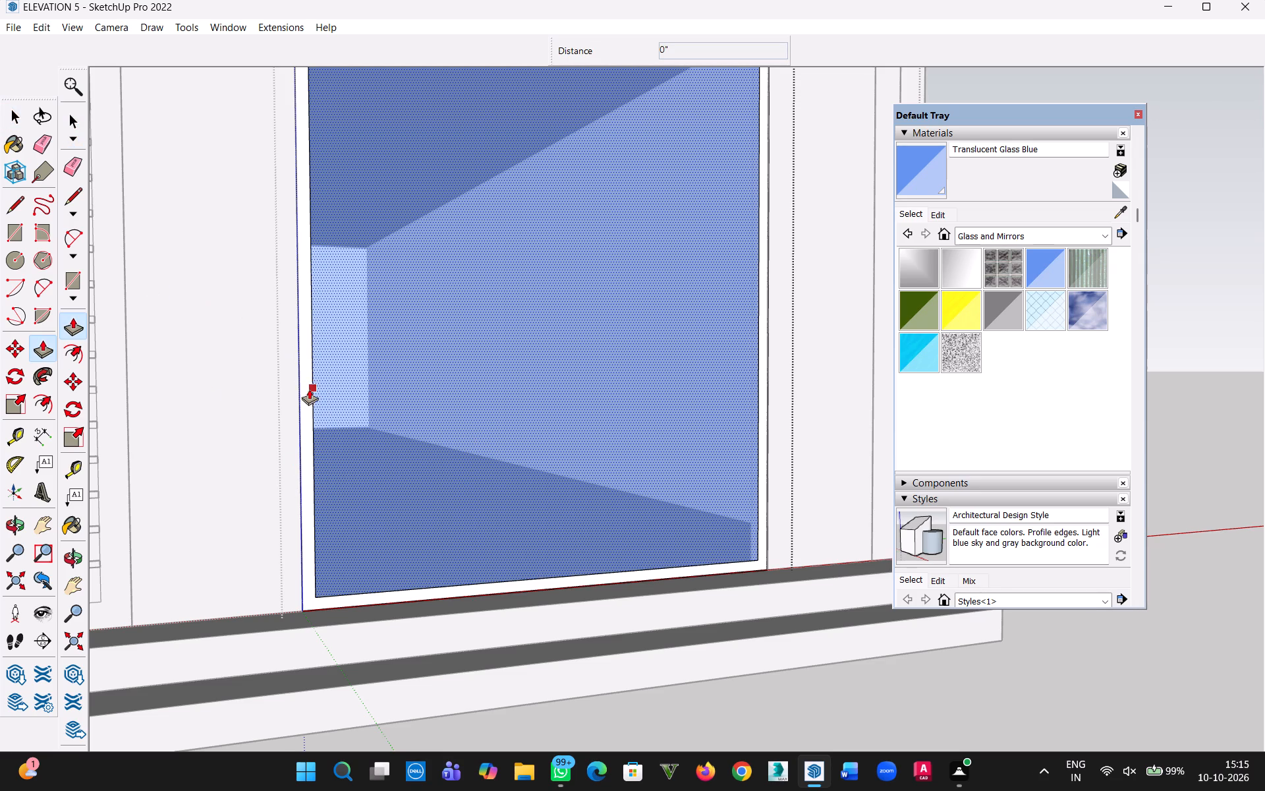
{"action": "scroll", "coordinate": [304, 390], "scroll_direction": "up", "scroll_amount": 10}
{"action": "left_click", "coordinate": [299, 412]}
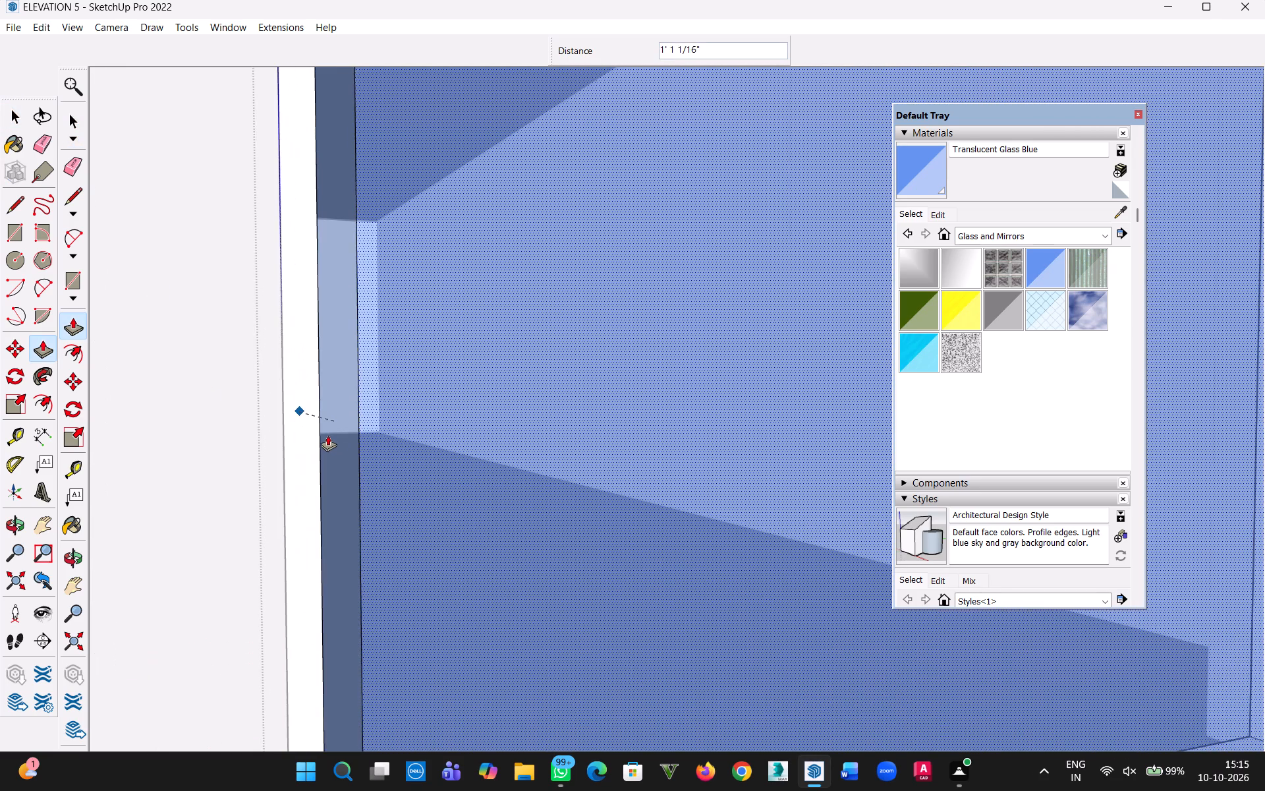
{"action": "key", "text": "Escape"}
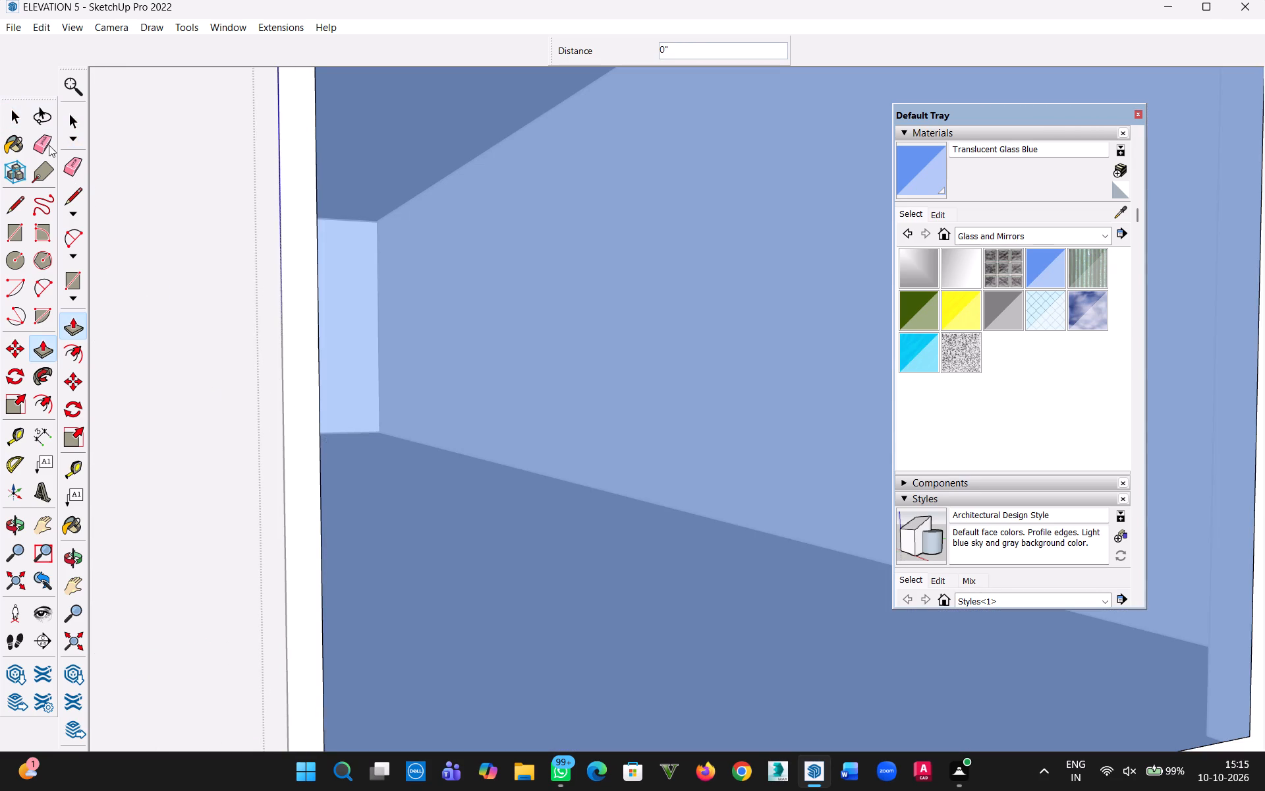
Push/pull the frame border around the glass pane outward by 2".
{"action": "left_click", "coordinate": [16, 119]}
{"action": "triple_click", "coordinate": [303, 273]}
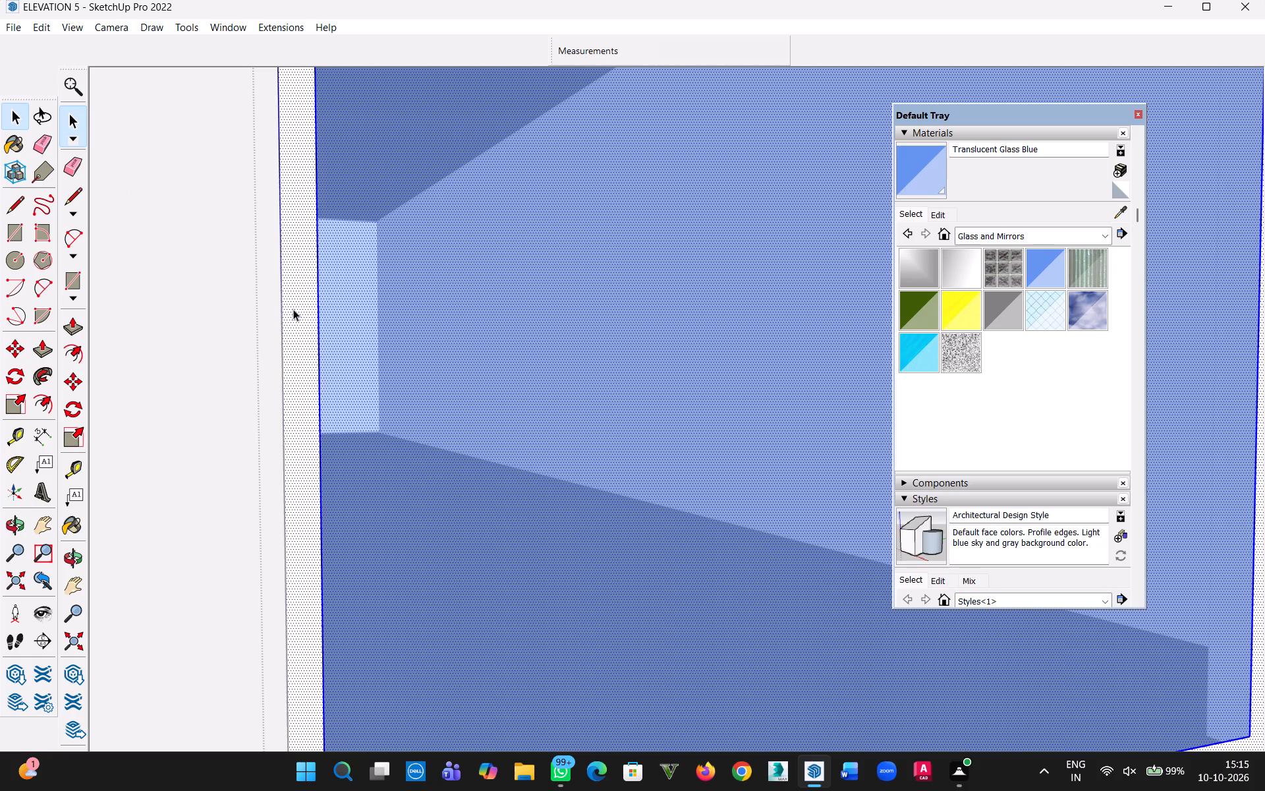
{"action": "key", "text": "p"}
{"action": "left_click", "coordinate": [300, 302]}
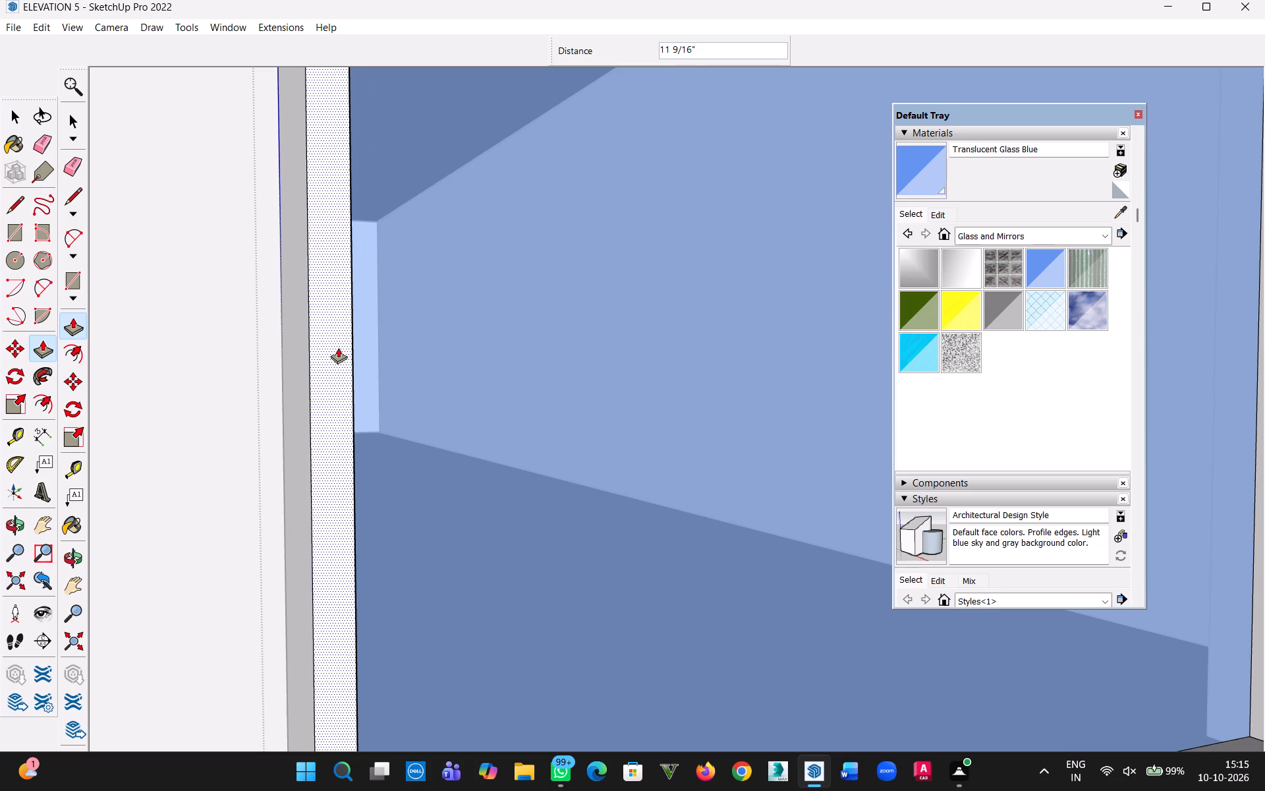
{"action": "key", "text": "2"}
{"action": "key", "text": "shift+quotedbl"}
{"action": "key", "text": "Return"}
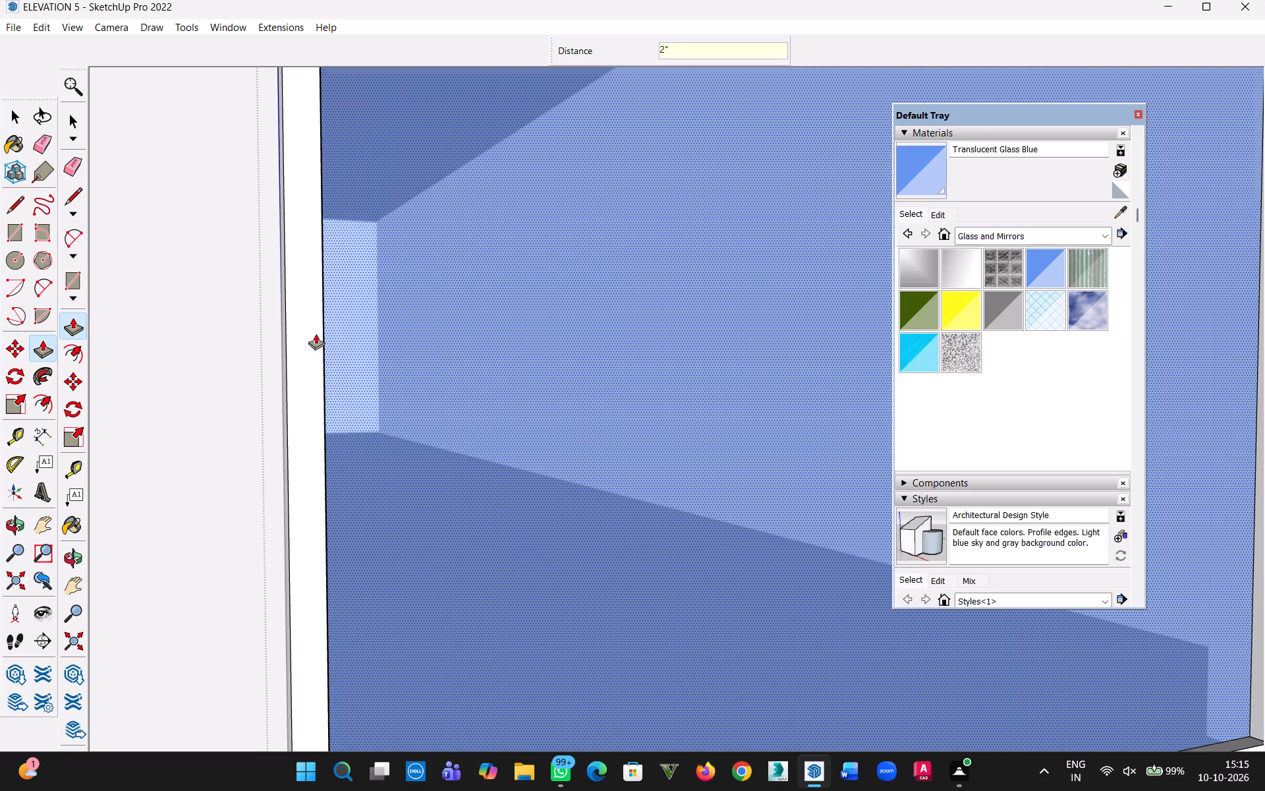
{"action": "left_click", "coordinate": [18, 106]}
Move the glazed frame group inward by its lower outer corner to sit in the wall opening, and leave the groups.
{"action": "scroll", "coordinate": [331, 157], "scroll_direction": "down", "scroll_amount": 10}
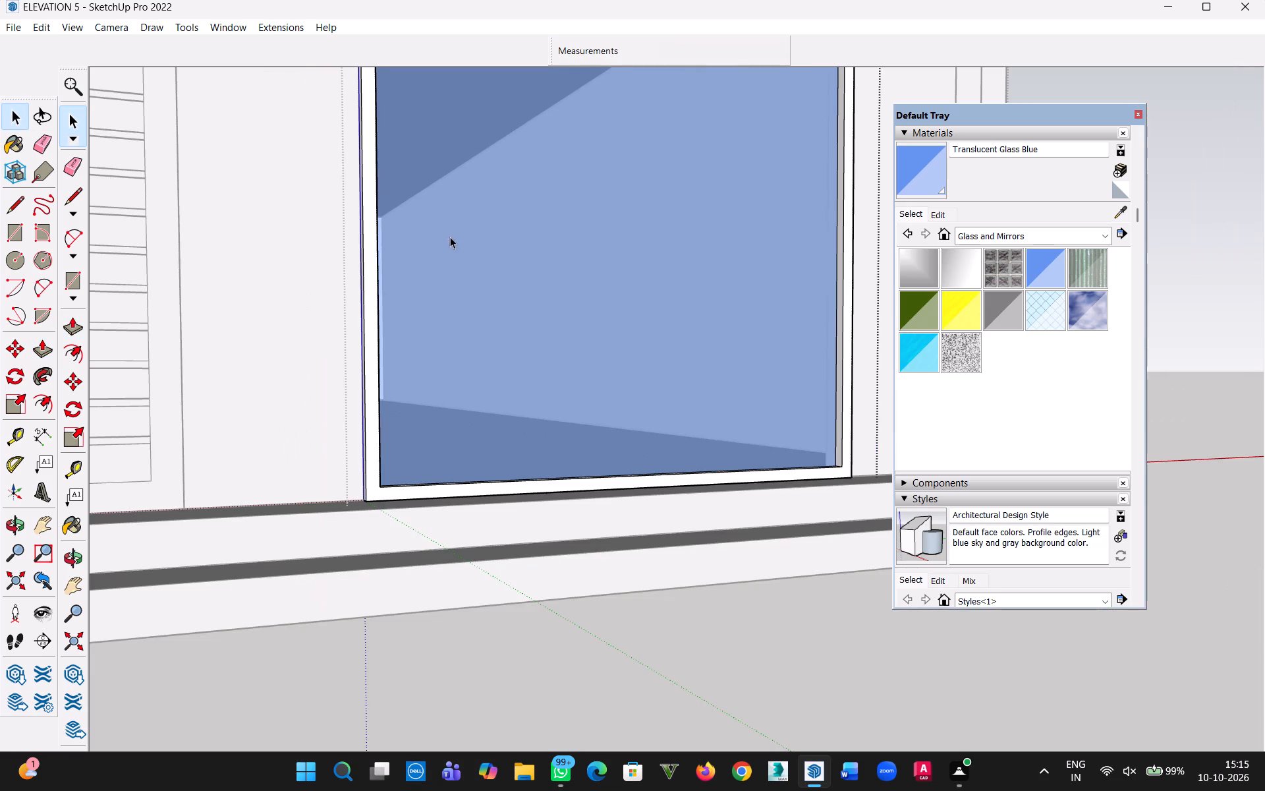
{"action": "middle_click_drag", "start_coordinate": [472, 253], "coordinate": [255, 472]}
{"action": "scroll", "coordinate": [596, 426], "scroll_direction": "down", "scroll_amount": 5}
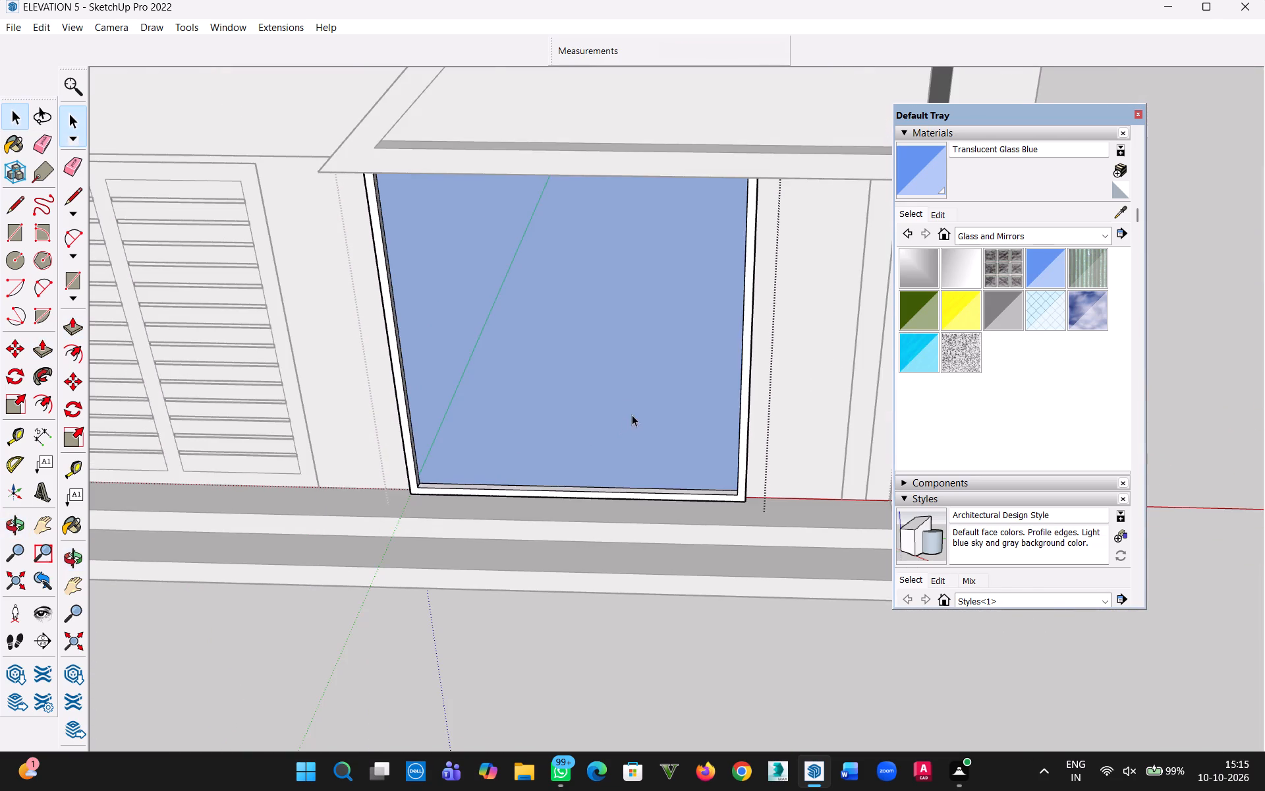
{"action": "middle_click_drag", "start_coordinate": [632, 415], "coordinate": [569, 279]}
{"action": "scroll", "coordinate": [721, 531], "scroll_direction": "up", "scroll_amount": 8}
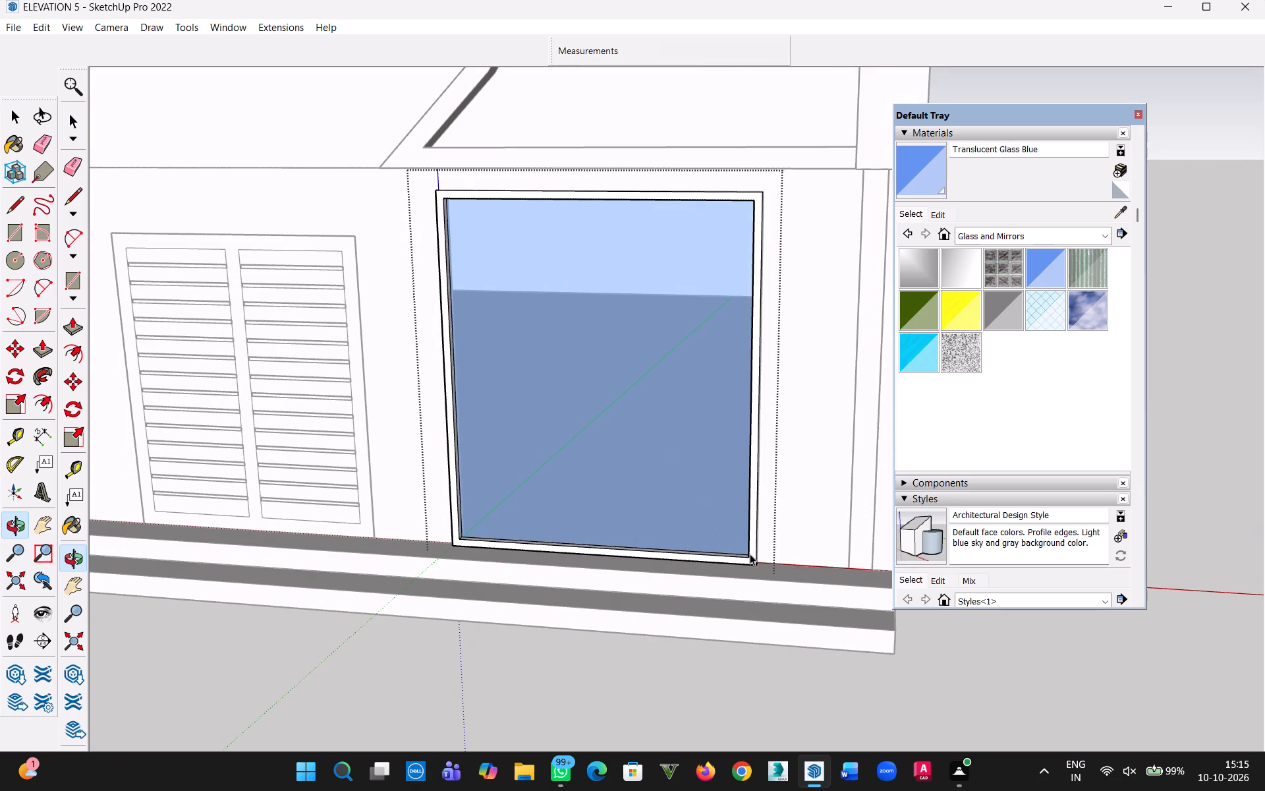
{"action": "scroll", "coordinate": [723, 489], "scroll_direction": "up", "scroll_amount": 5}
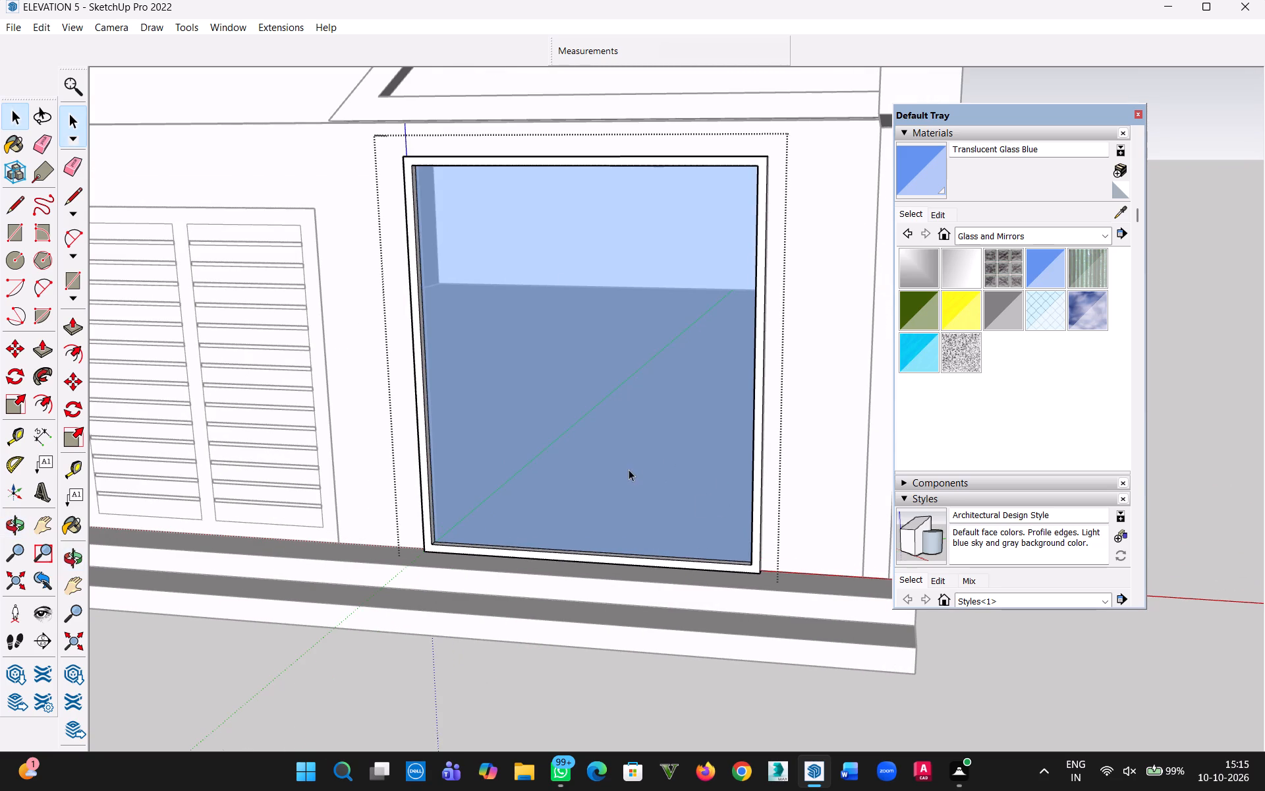
{"action": "left_click", "coordinate": [594, 490]}
{"action": "left_click", "coordinate": [417, 692]}
{"action": "left_click", "coordinate": [499, 510]}
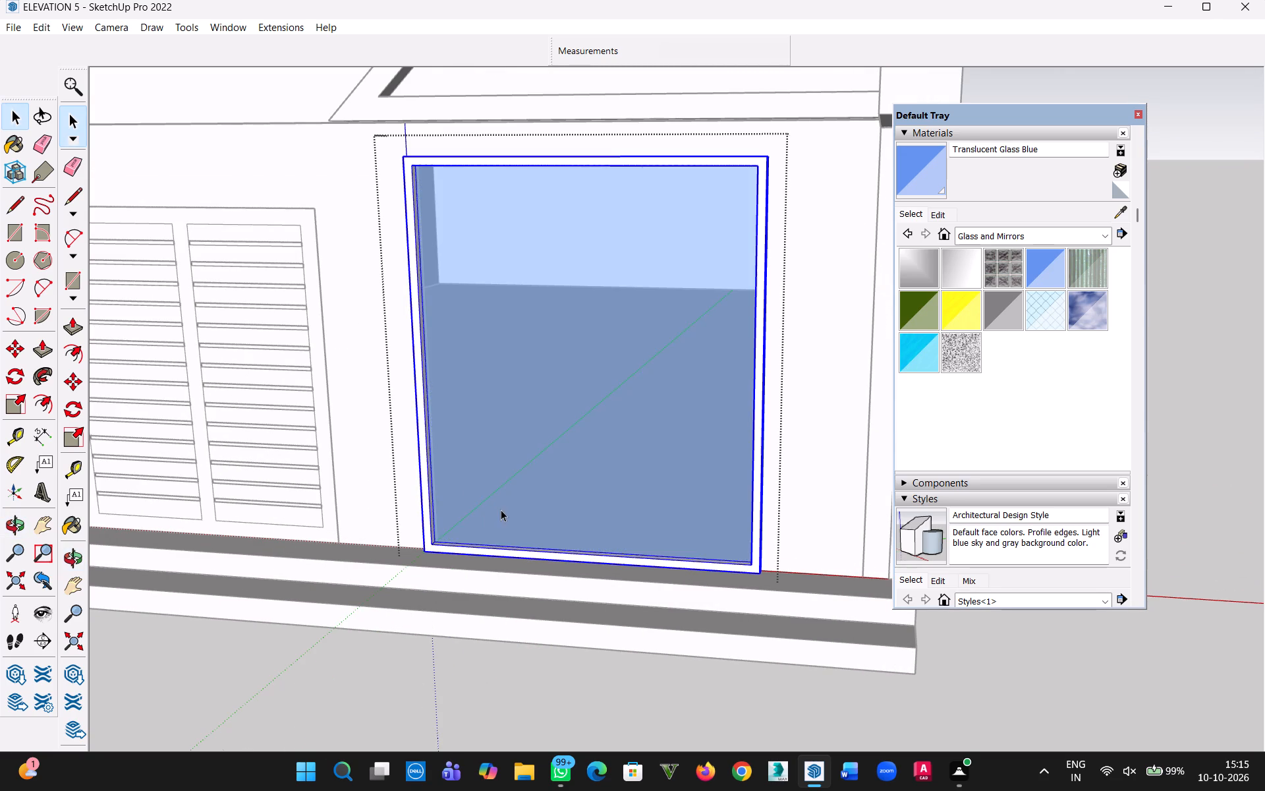
{"action": "scroll", "coordinate": [856, 616], "scroll_direction": "up", "scroll_amount": 7}
{"action": "key", "text": "m"}
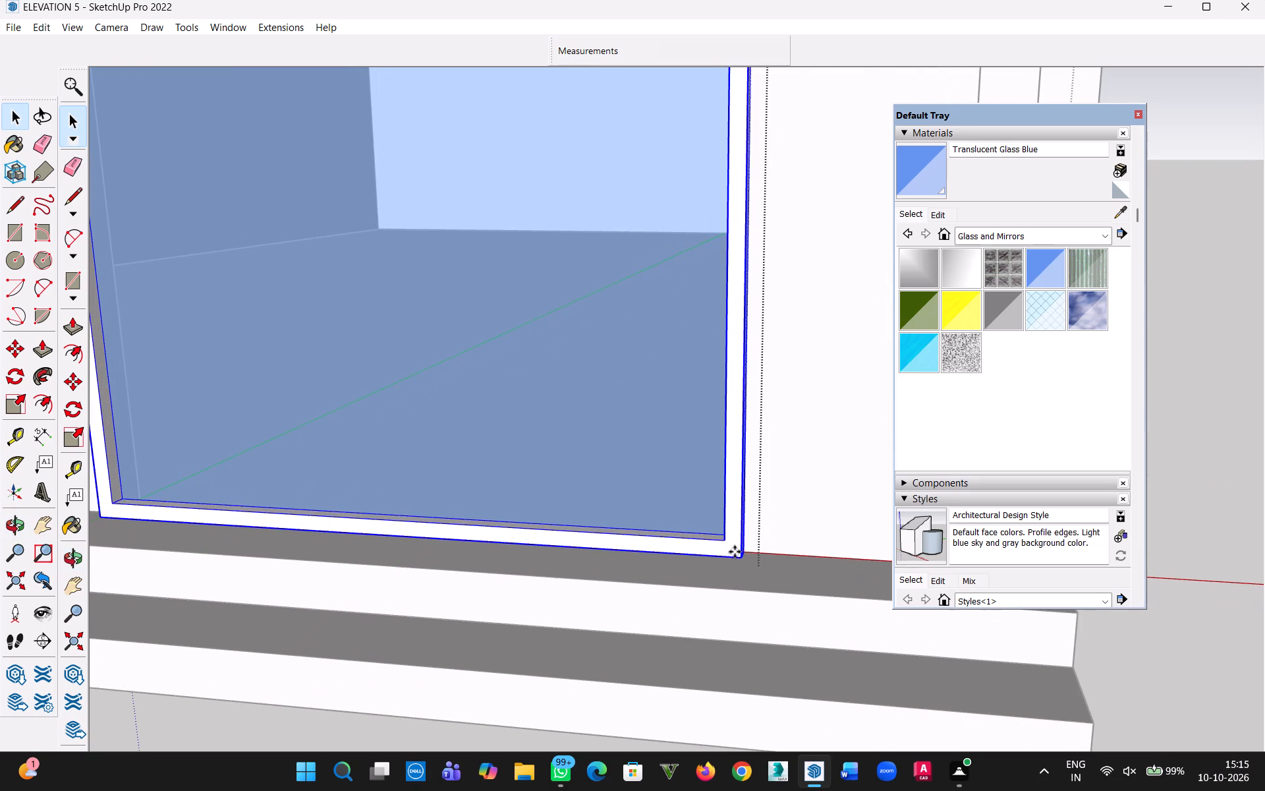
{"action": "left_click", "coordinate": [743, 562]}
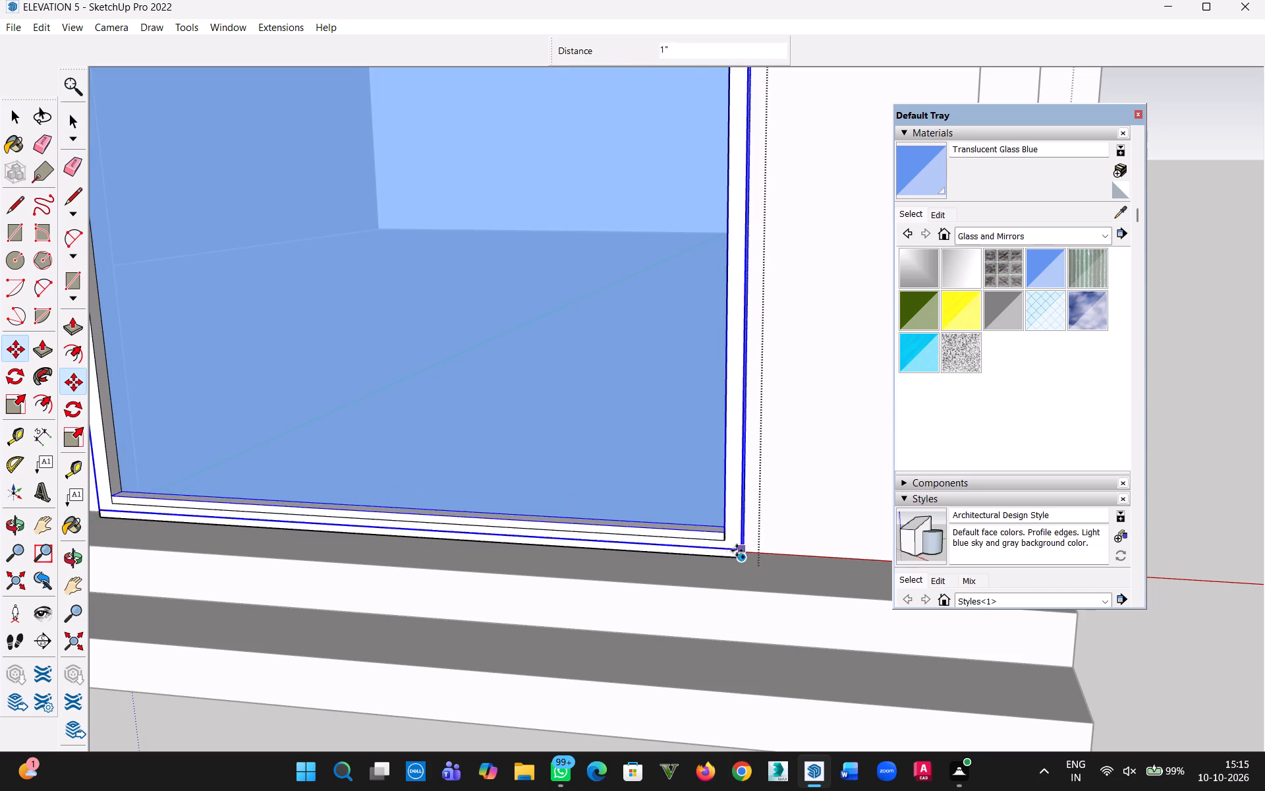
{"action": "key", "text": "Escape"}
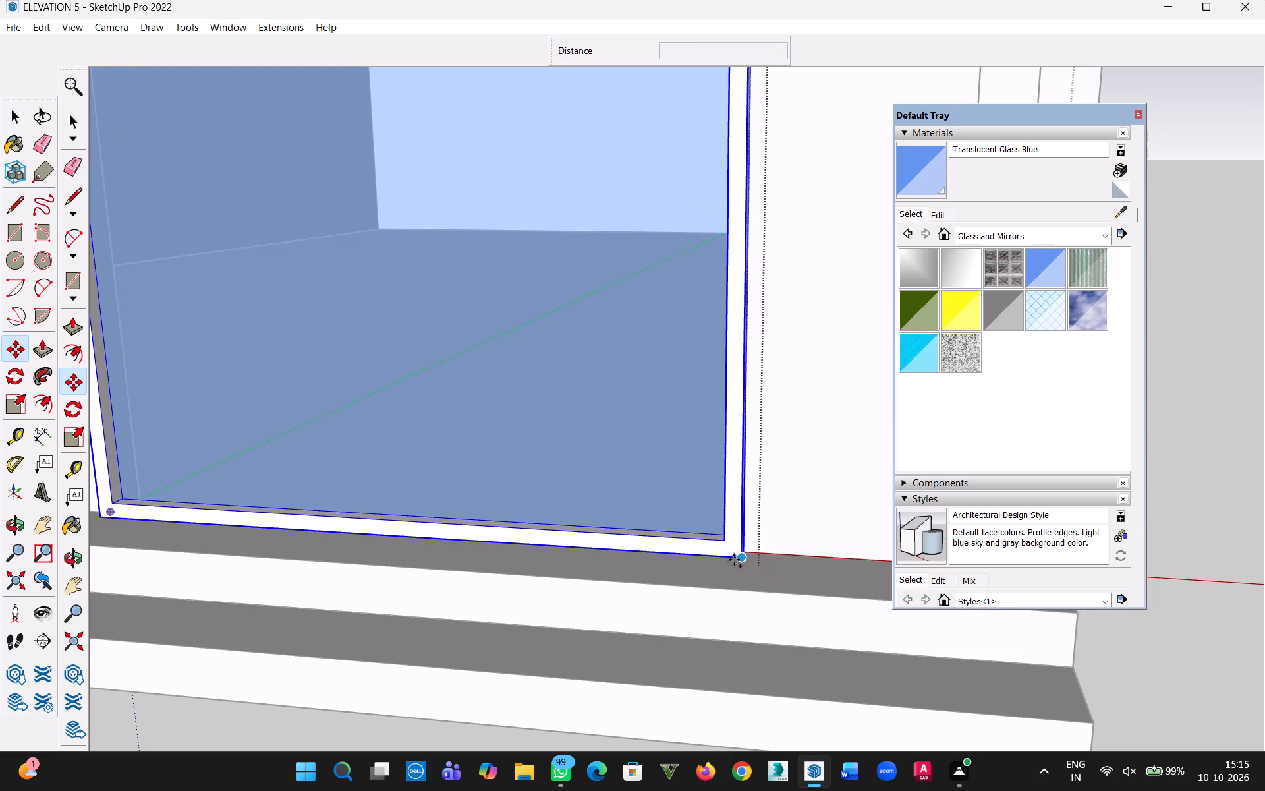
{"action": "left_click", "coordinate": [744, 560]}
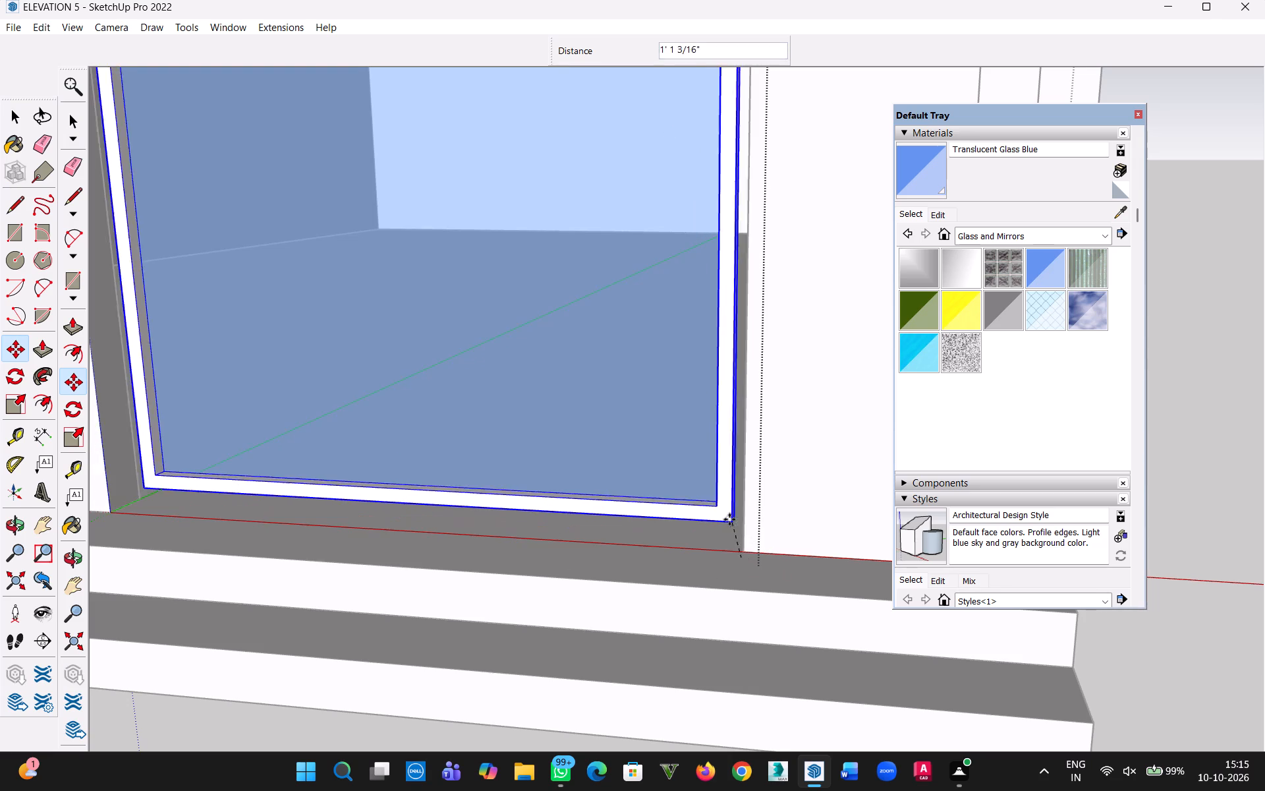
{"action": "left_click", "coordinate": [745, 548]}
{"action": "scroll", "coordinate": [615, 519], "scroll_direction": "down", "scroll_amount": 10}
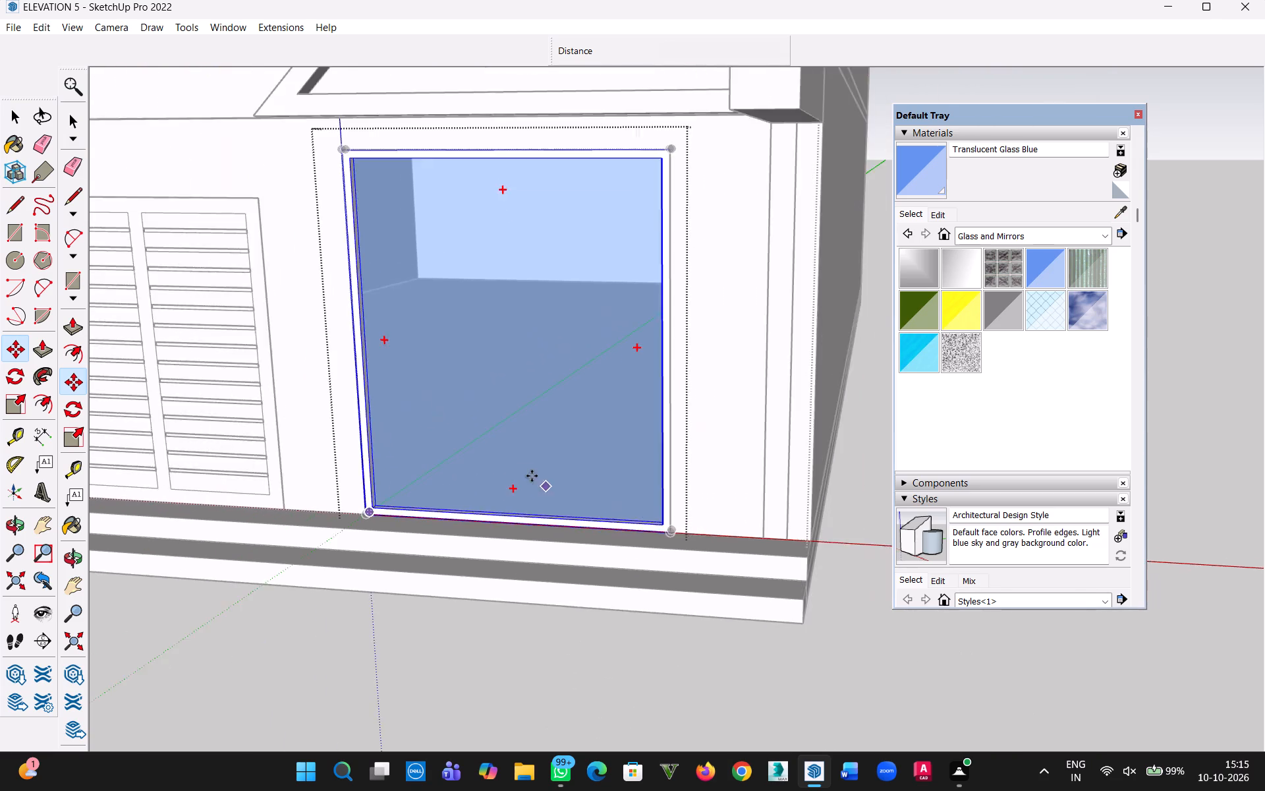
{"action": "scroll", "coordinate": [532, 476], "scroll_direction": "down", "scroll_amount": 3}
{"action": "middle_click_drag", "start_coordinate": [449, 506], "coordinate": [596, 372]}
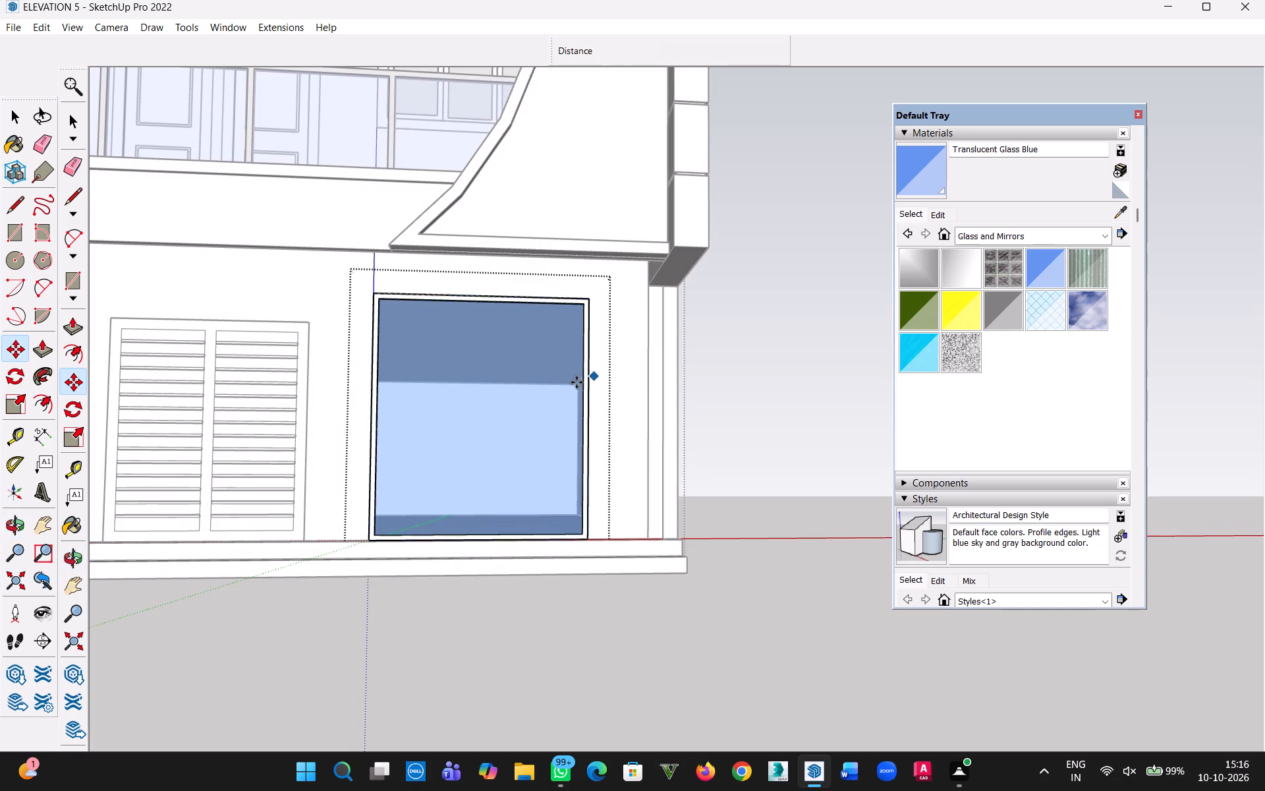
{"action": "scroll", "coordinate": [555, 394], "scroll_direction": "down", "scroll_amount": 9}
{"action": "left_click", "coordinate": [11, 113]}
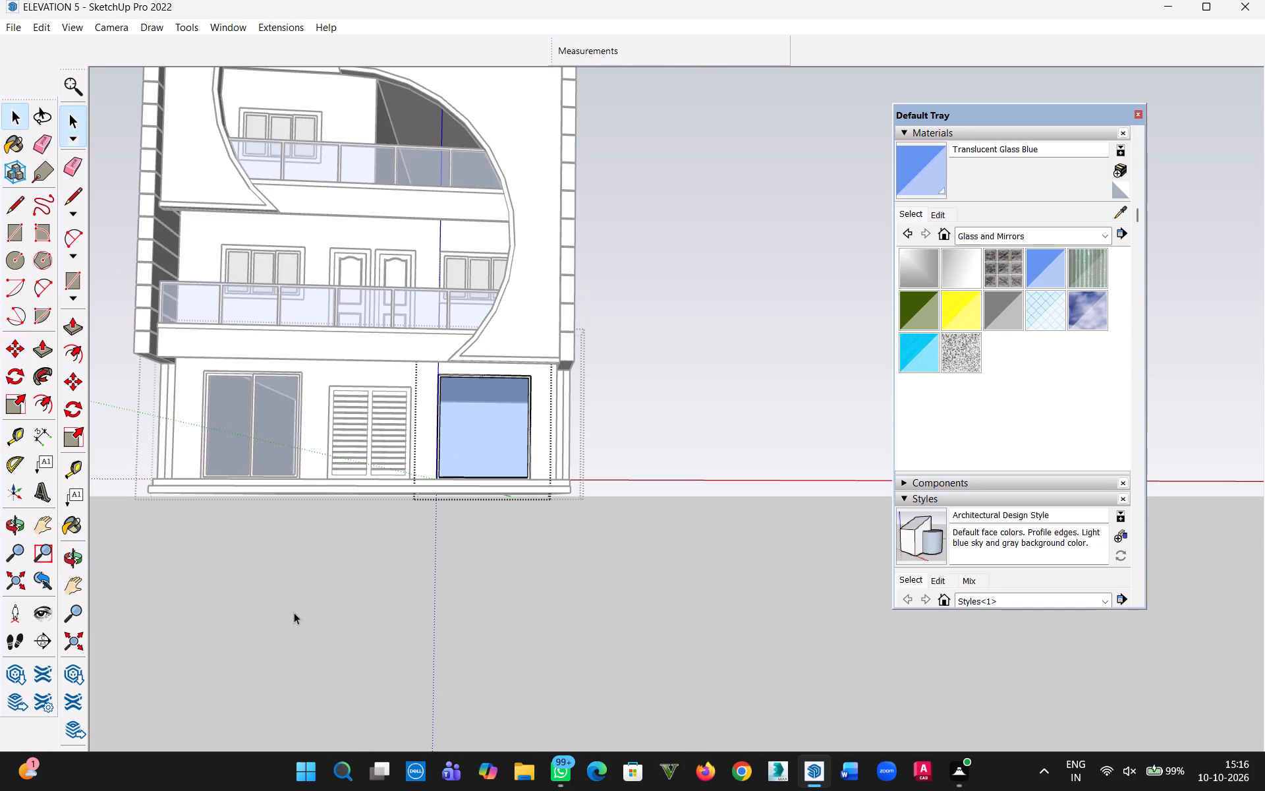
{"action": "left_click", "coordinate": [292, 604]}
{"action": "middle_click_drag", "start_coordinate": [319, 536], "coordinate": [426, 653]}
{"action": "double_click", "coordinate": [106, 348]}
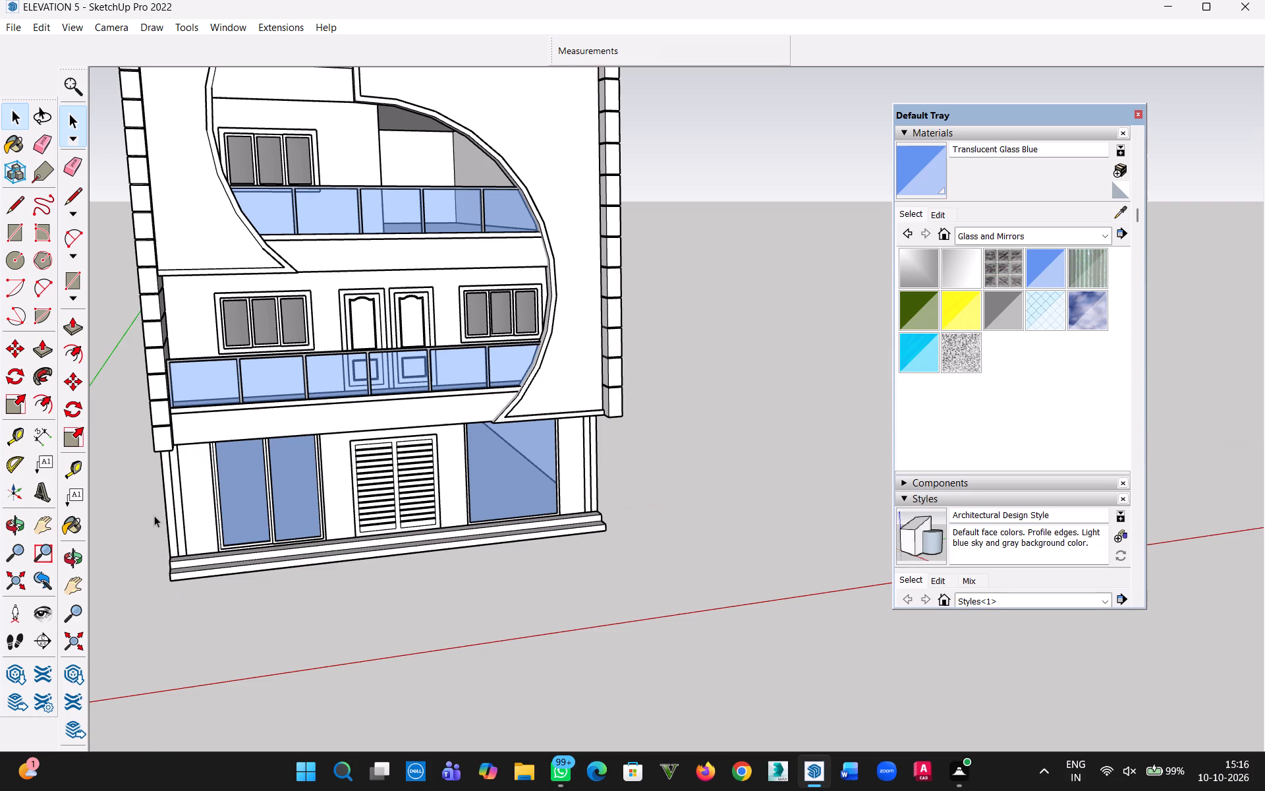
Open the lowest-storey group and delete the stray vertical edge near each end of its front wall.
{"action": "middle_click_drag", "start_coordinate": [192, 541], "coordinate": [191, 358]}
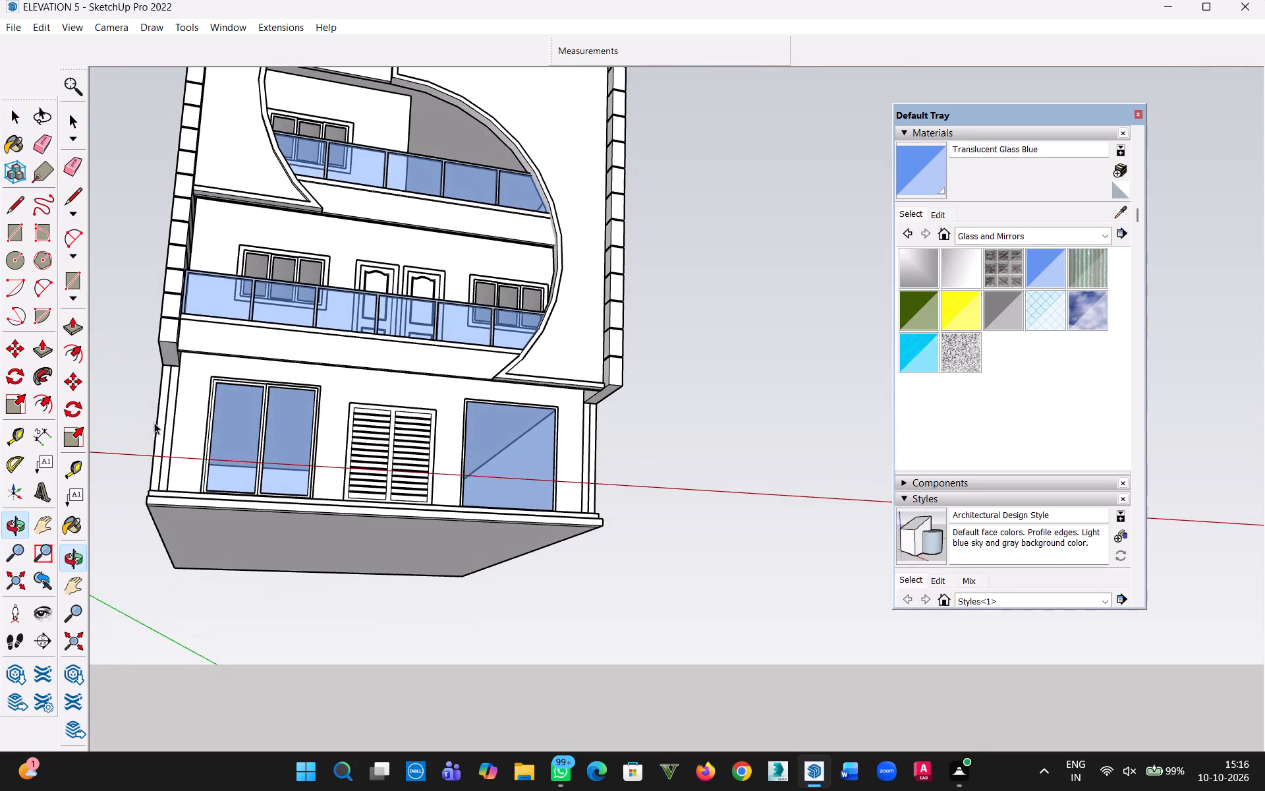
{"action": "left_click", "coordinate": [175, 426]}
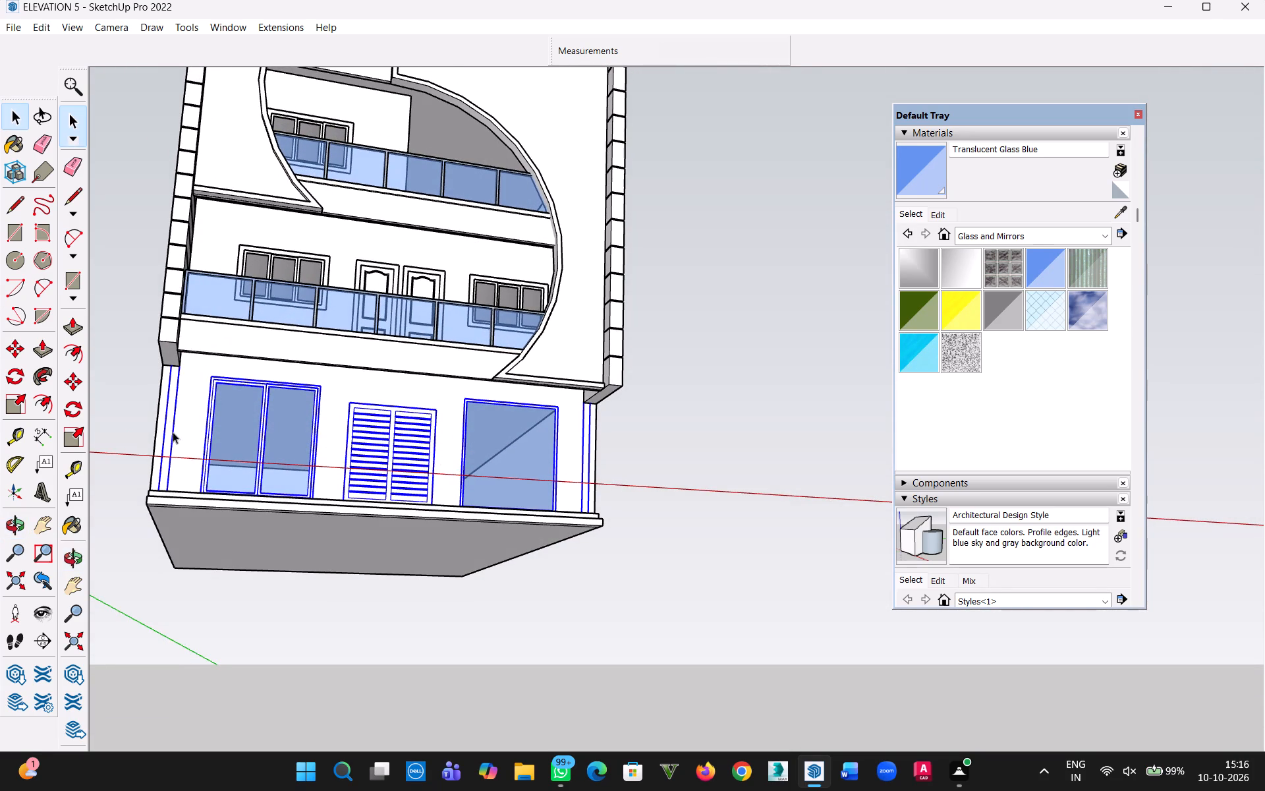
{"action": "double_click", "coordinate": [184, 441]}
{"action": "left_click", "coordinate": [171, 439]}
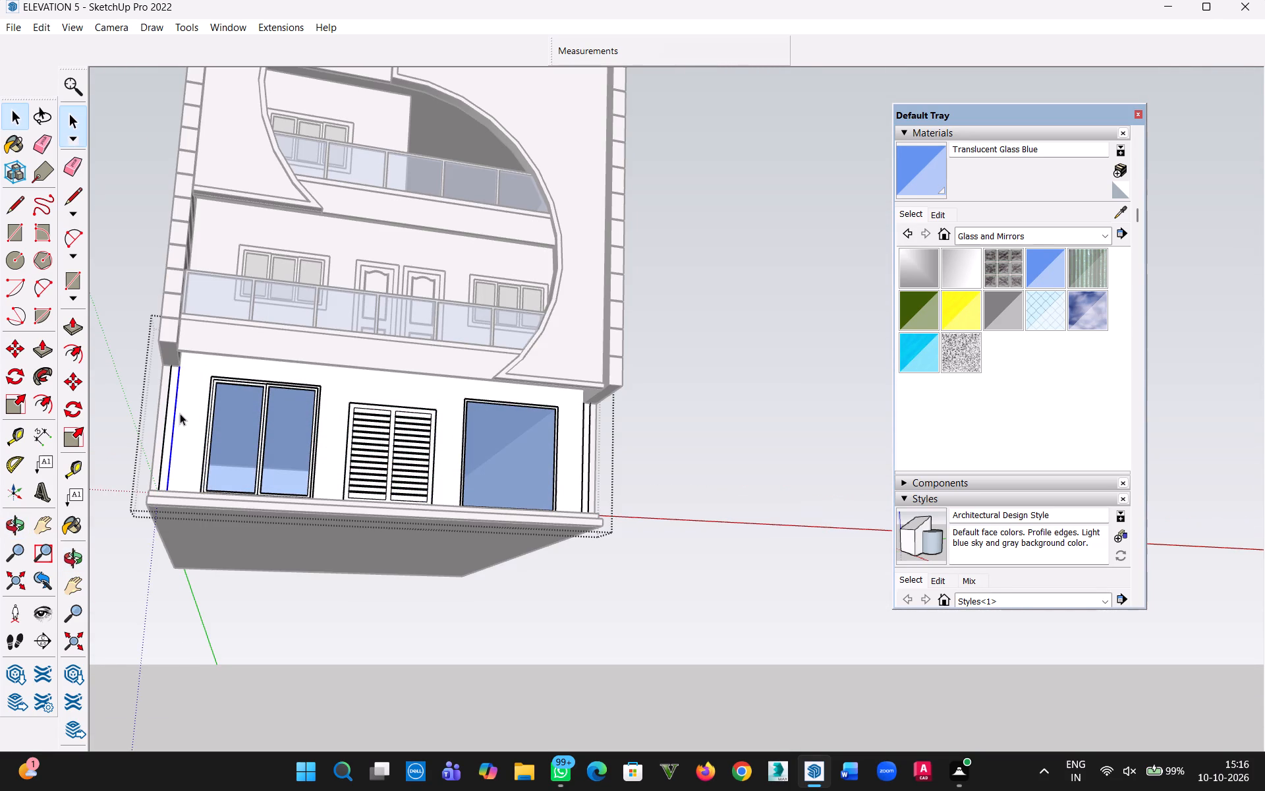
{"action": "key", "text": "Delete"}
{"action": "scroll", "coordinate": [561, 442], "scroll_direction": "up", "scroll_amount": 7}
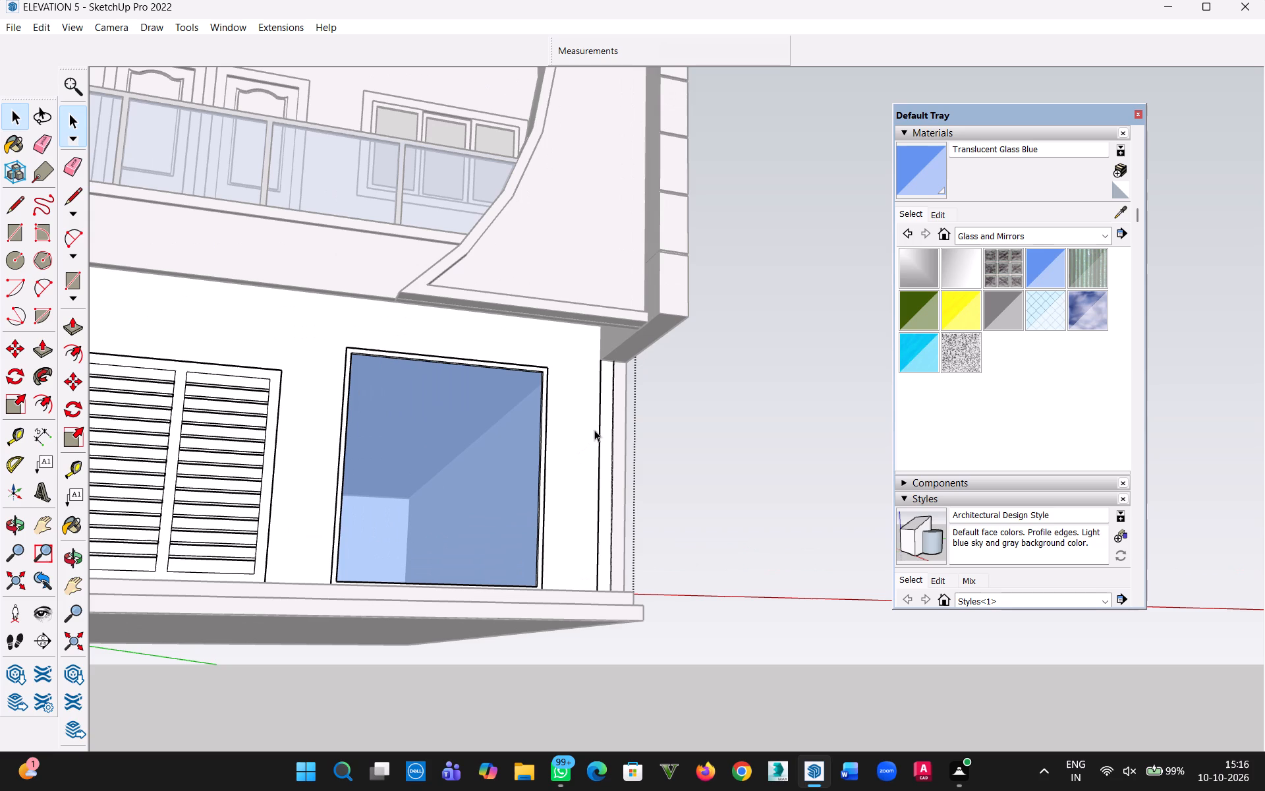
{"action": "left_click", "coordinate": [600, 430]}
{"action": "key", "text": "Delete"}
{"action": "scroll", "coordinate": [567, 469], "scroll_direction": "down", "scroll_amount": 10}
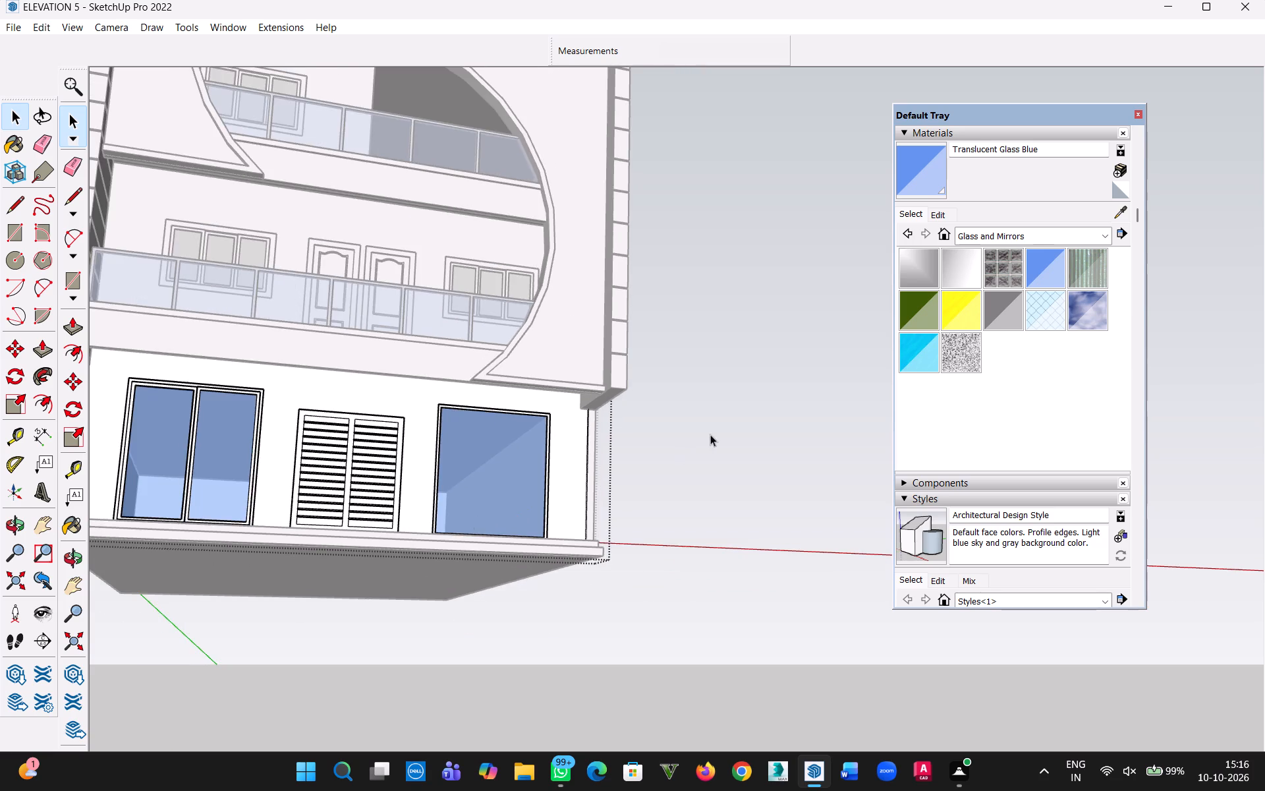
{"action": "left_click", "coordinate": [710, 434]}
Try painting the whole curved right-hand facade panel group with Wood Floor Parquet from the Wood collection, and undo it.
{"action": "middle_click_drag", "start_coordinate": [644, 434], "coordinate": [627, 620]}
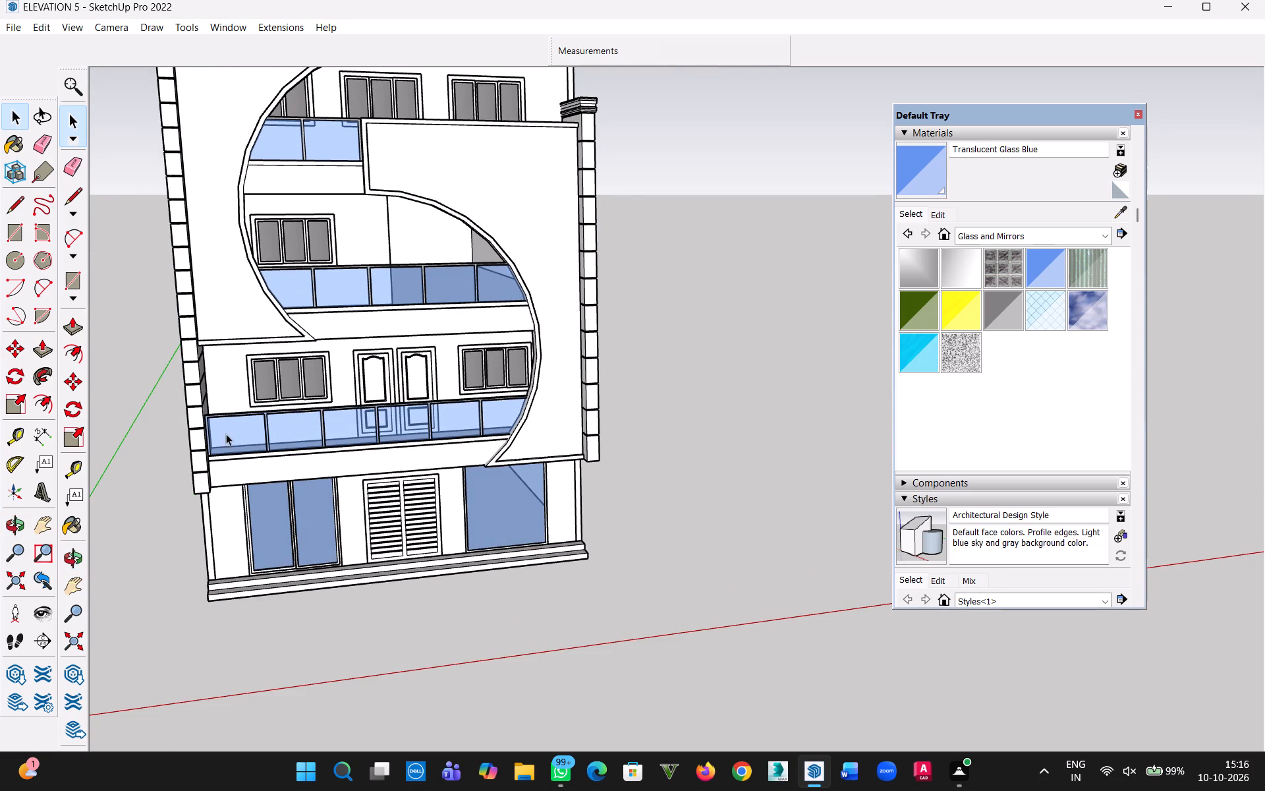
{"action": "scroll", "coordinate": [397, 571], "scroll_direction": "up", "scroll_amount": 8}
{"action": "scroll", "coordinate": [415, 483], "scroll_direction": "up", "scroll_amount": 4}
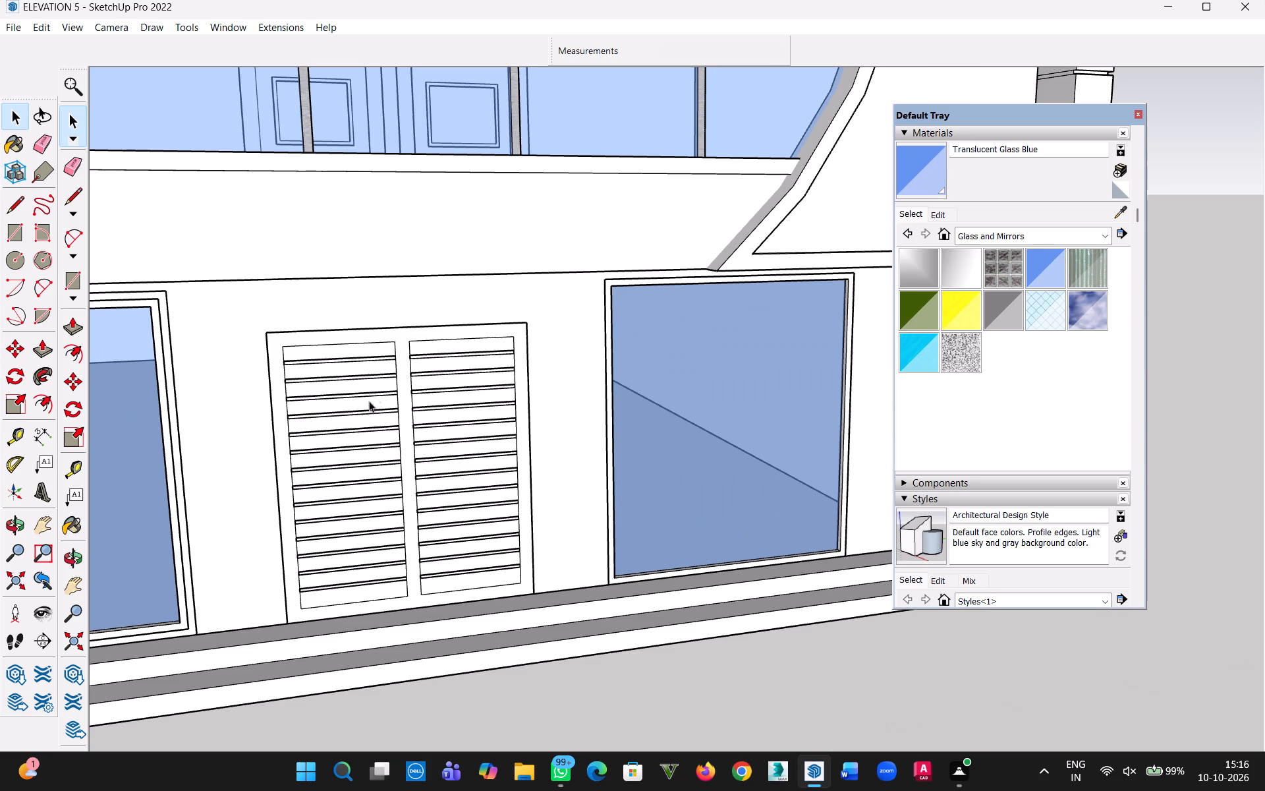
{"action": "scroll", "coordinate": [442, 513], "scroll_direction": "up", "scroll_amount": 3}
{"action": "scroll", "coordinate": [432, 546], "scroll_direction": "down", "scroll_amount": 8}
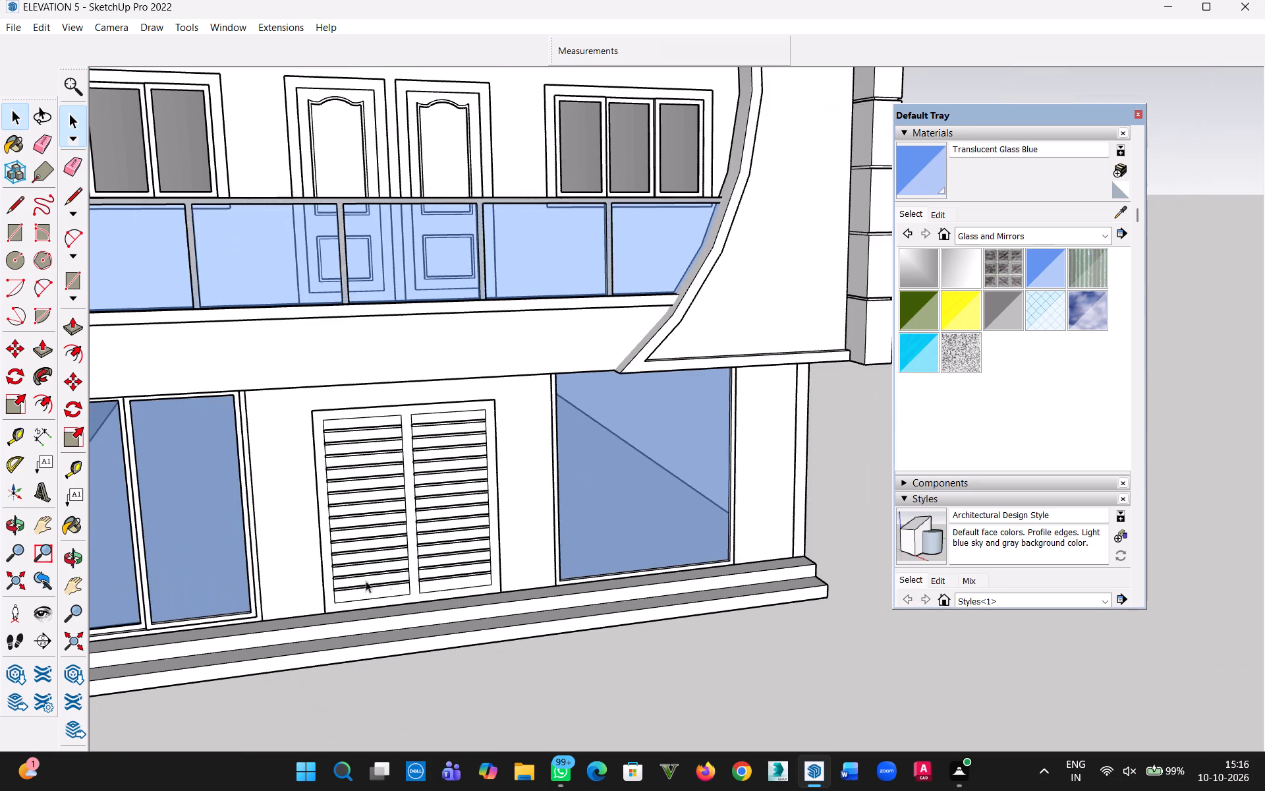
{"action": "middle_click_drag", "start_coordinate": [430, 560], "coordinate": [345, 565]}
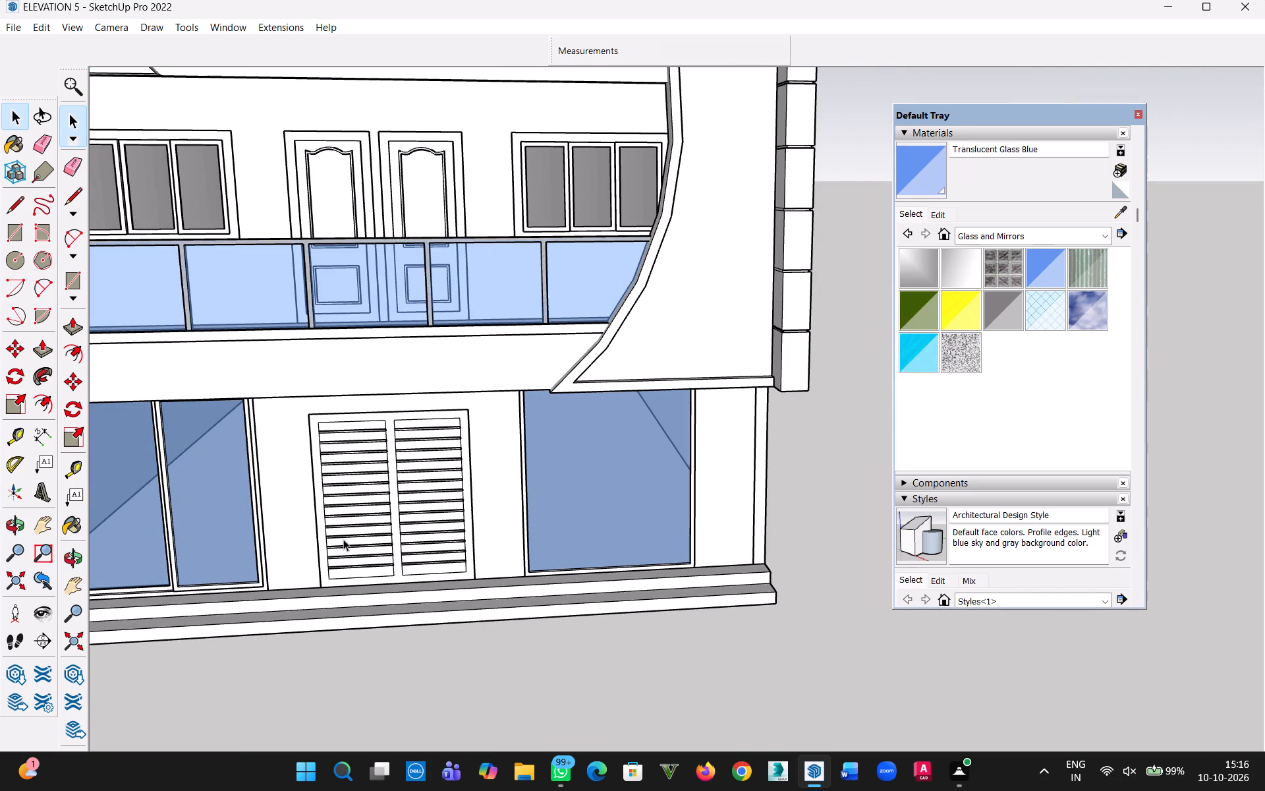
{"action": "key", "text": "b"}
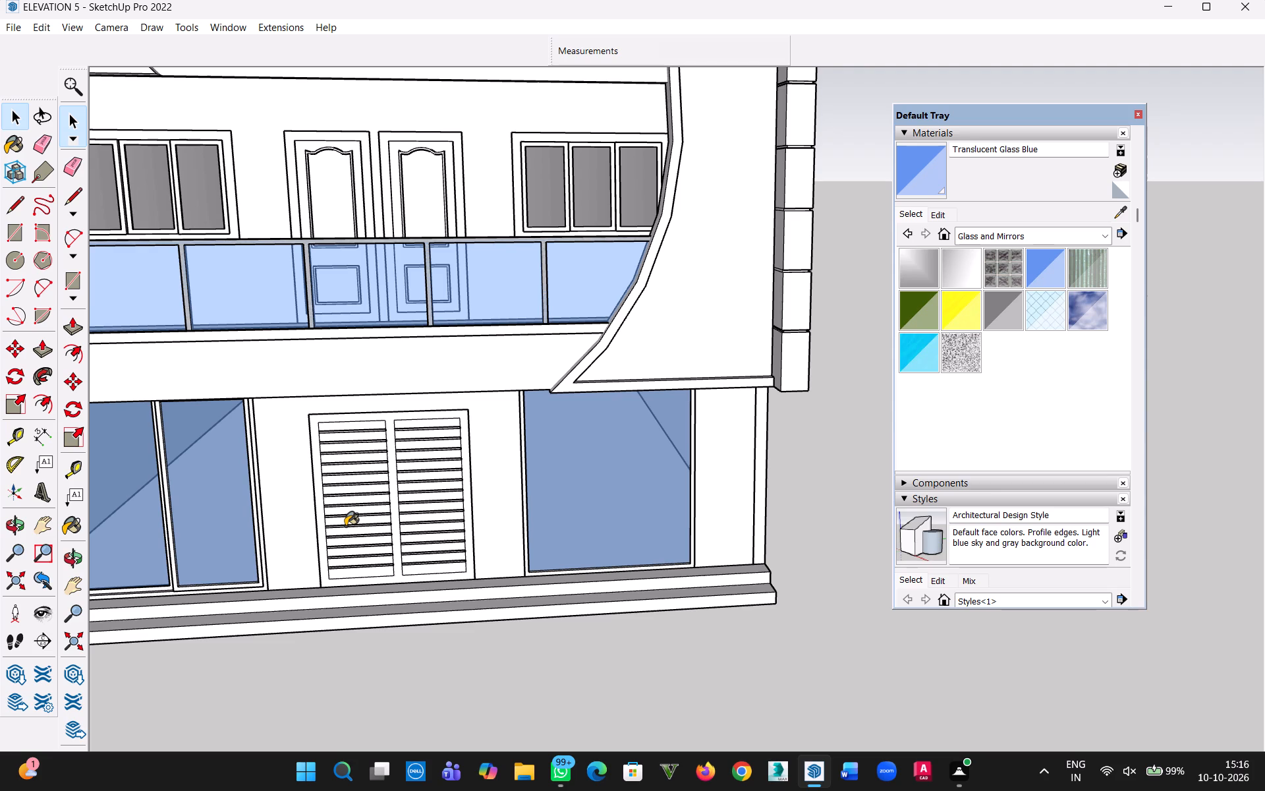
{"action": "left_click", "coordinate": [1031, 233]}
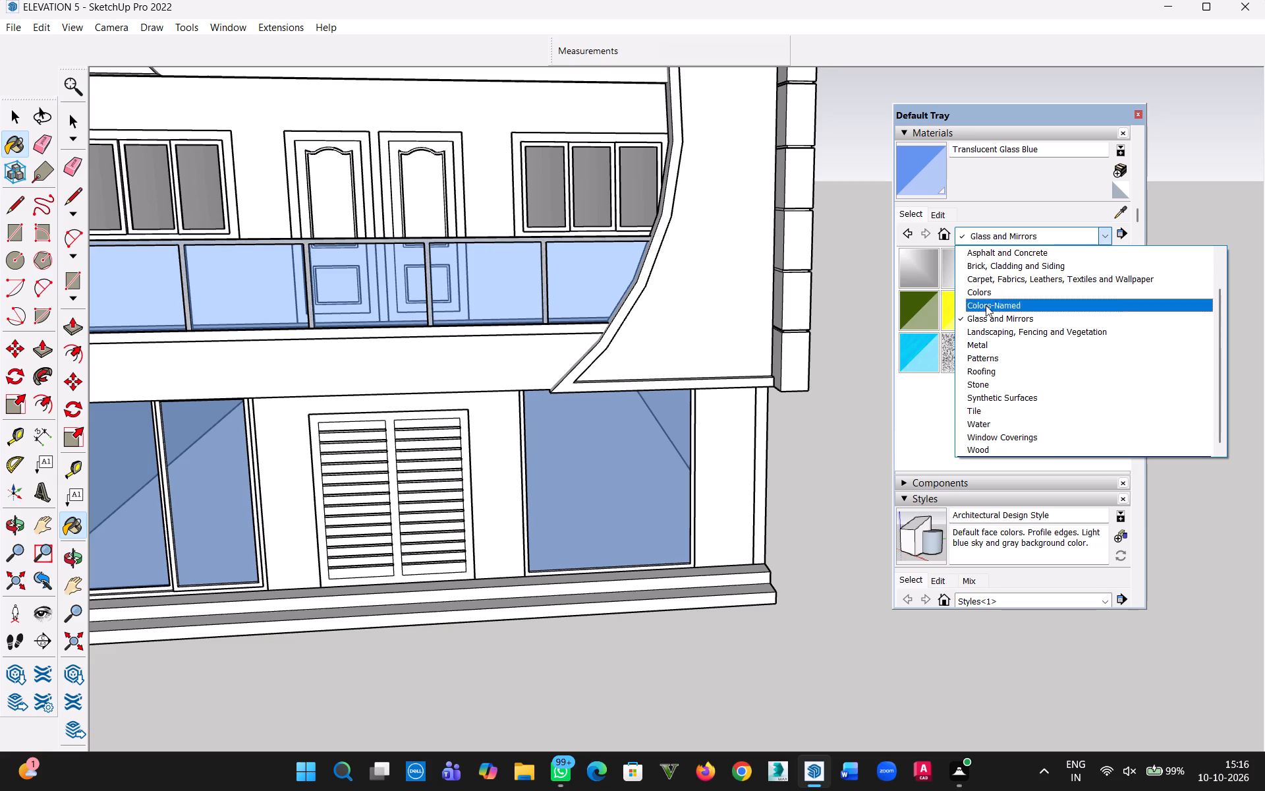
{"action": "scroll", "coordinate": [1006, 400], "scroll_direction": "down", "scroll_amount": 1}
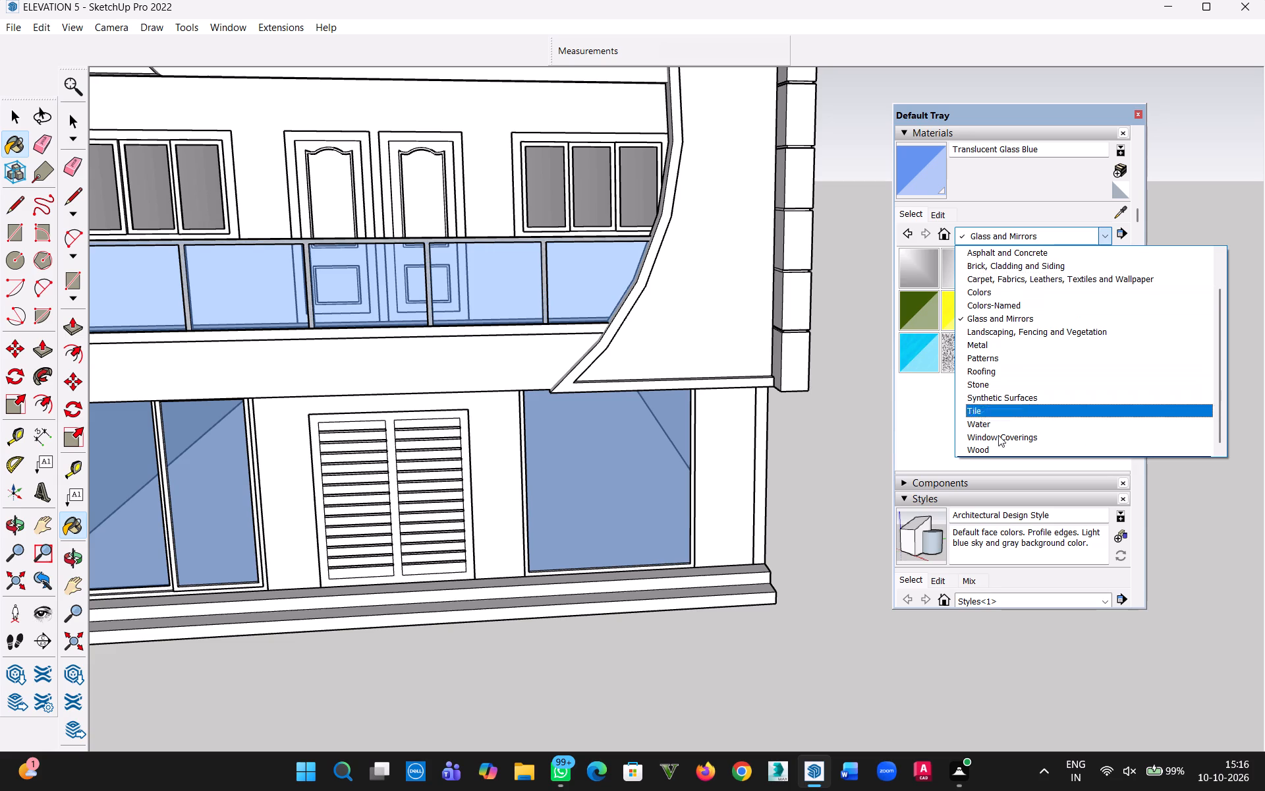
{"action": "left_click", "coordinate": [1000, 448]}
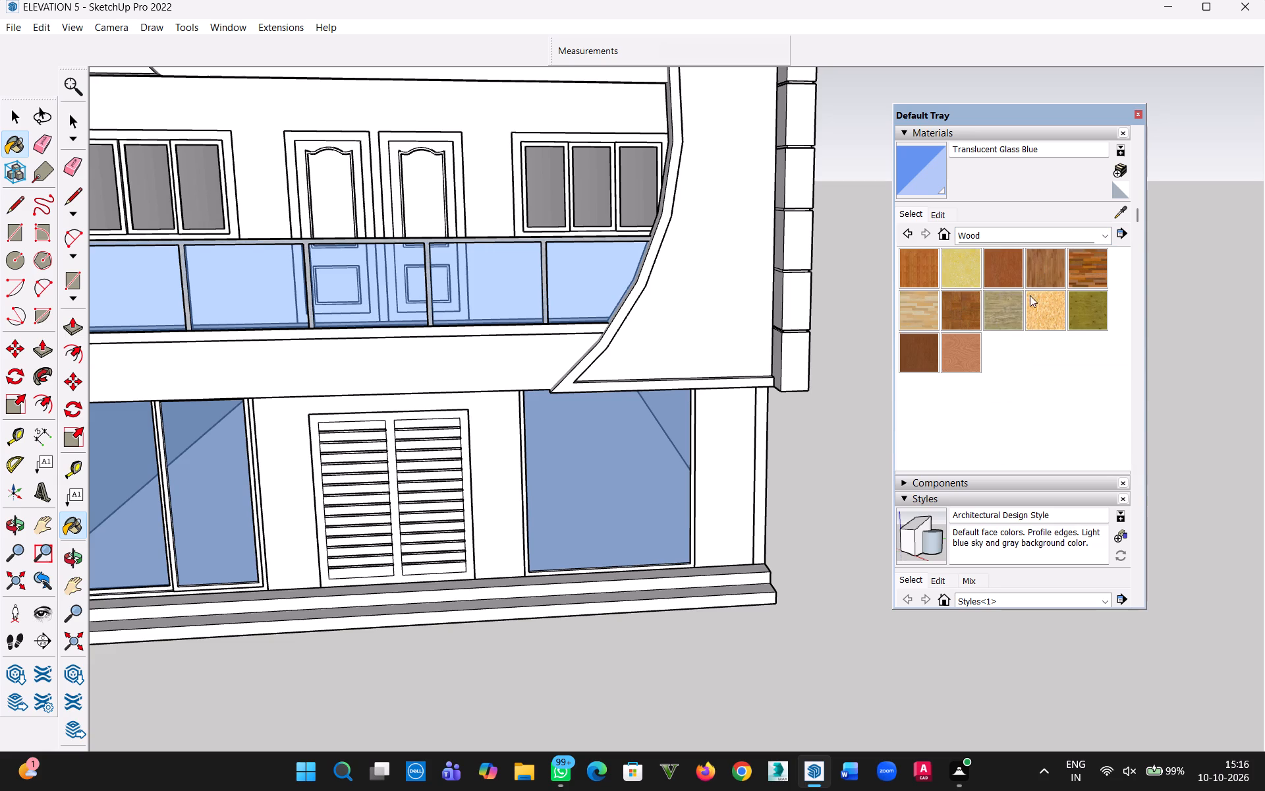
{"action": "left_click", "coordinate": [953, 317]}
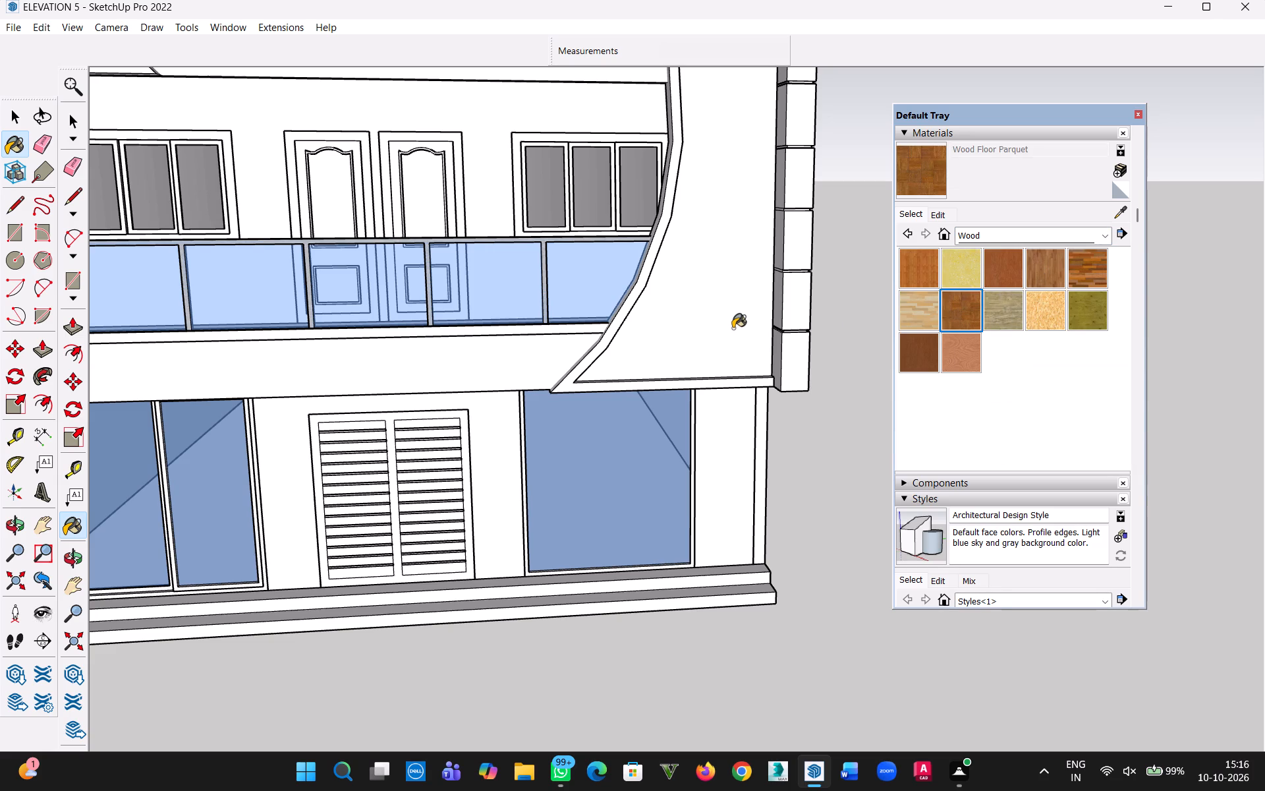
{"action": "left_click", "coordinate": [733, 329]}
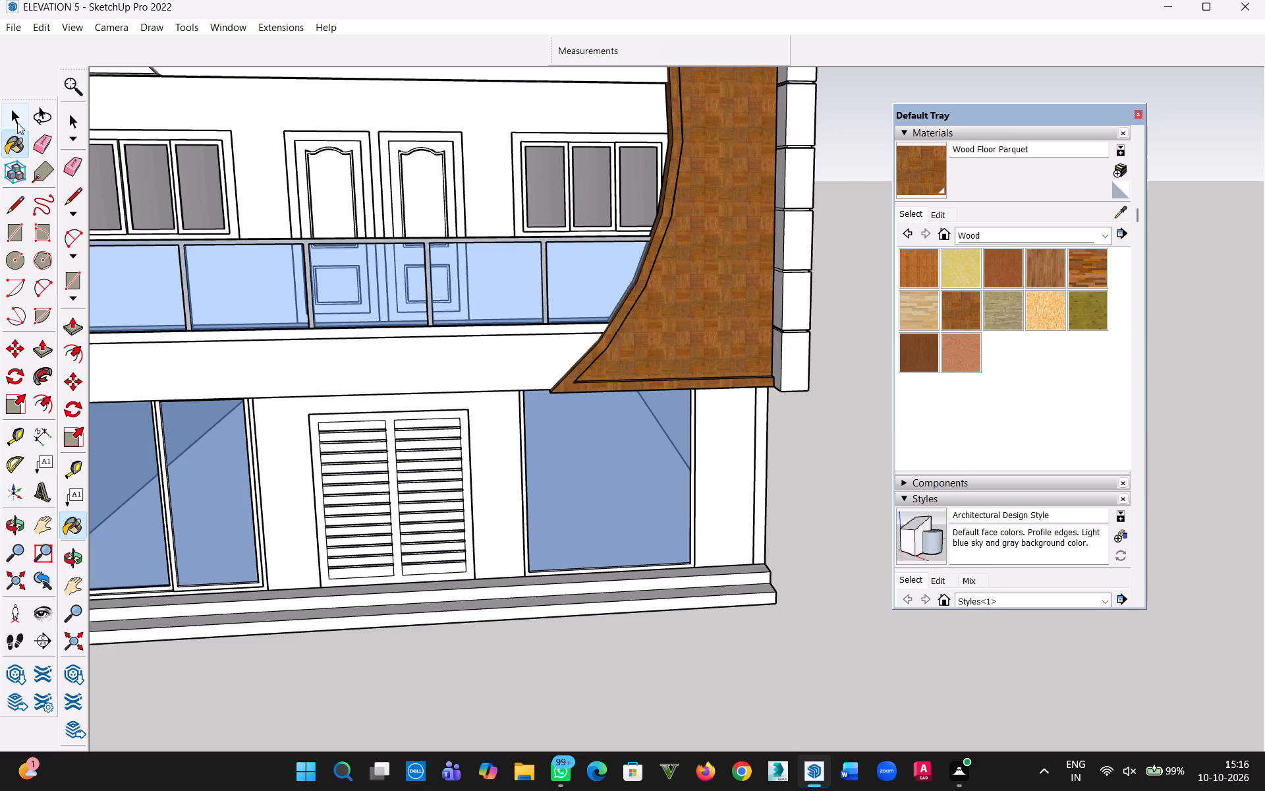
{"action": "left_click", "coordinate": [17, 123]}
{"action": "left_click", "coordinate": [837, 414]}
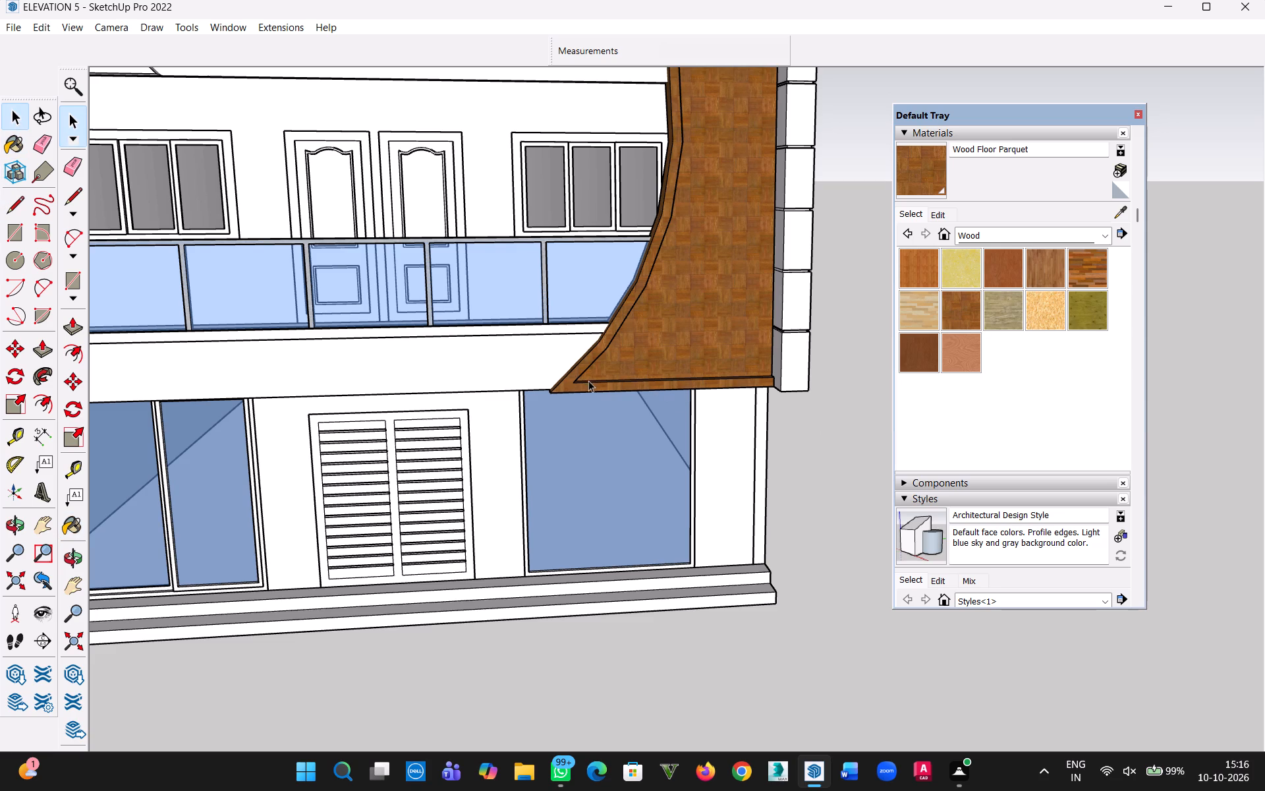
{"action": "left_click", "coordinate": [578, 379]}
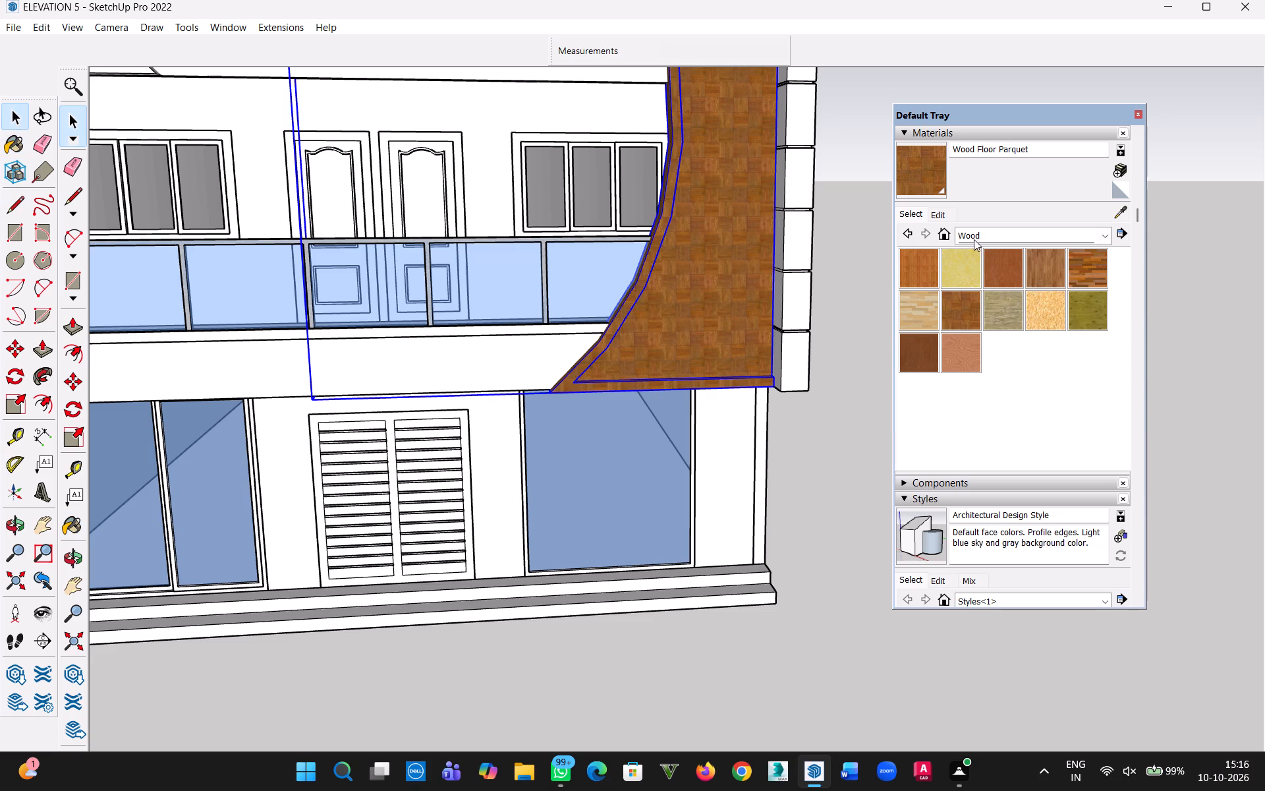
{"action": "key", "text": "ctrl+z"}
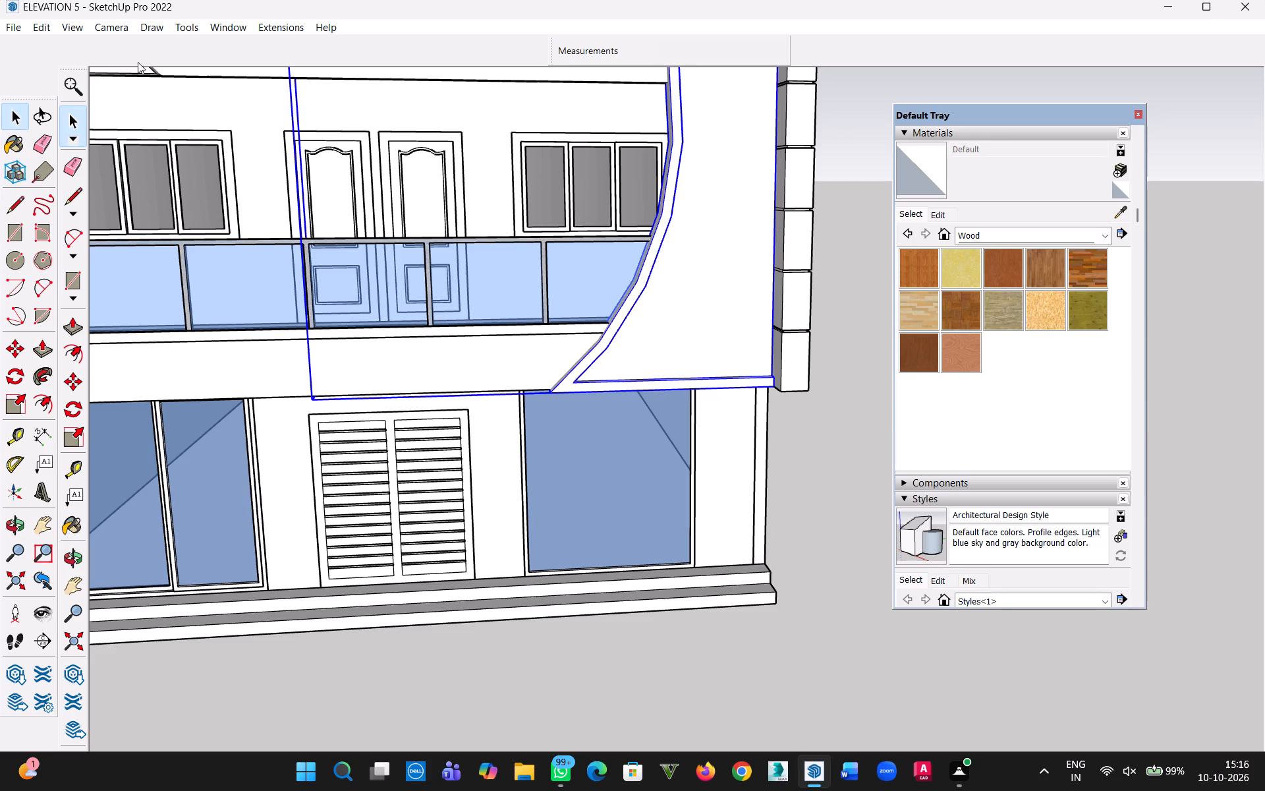
Open the curved right-hand facade panel group and paint only its front face inside the border with Wood Floor Parquet.
{"action": "left_click", "coordinate": [26, 113]}
{"action": "triple_click", "coordinate": [708, 289]}
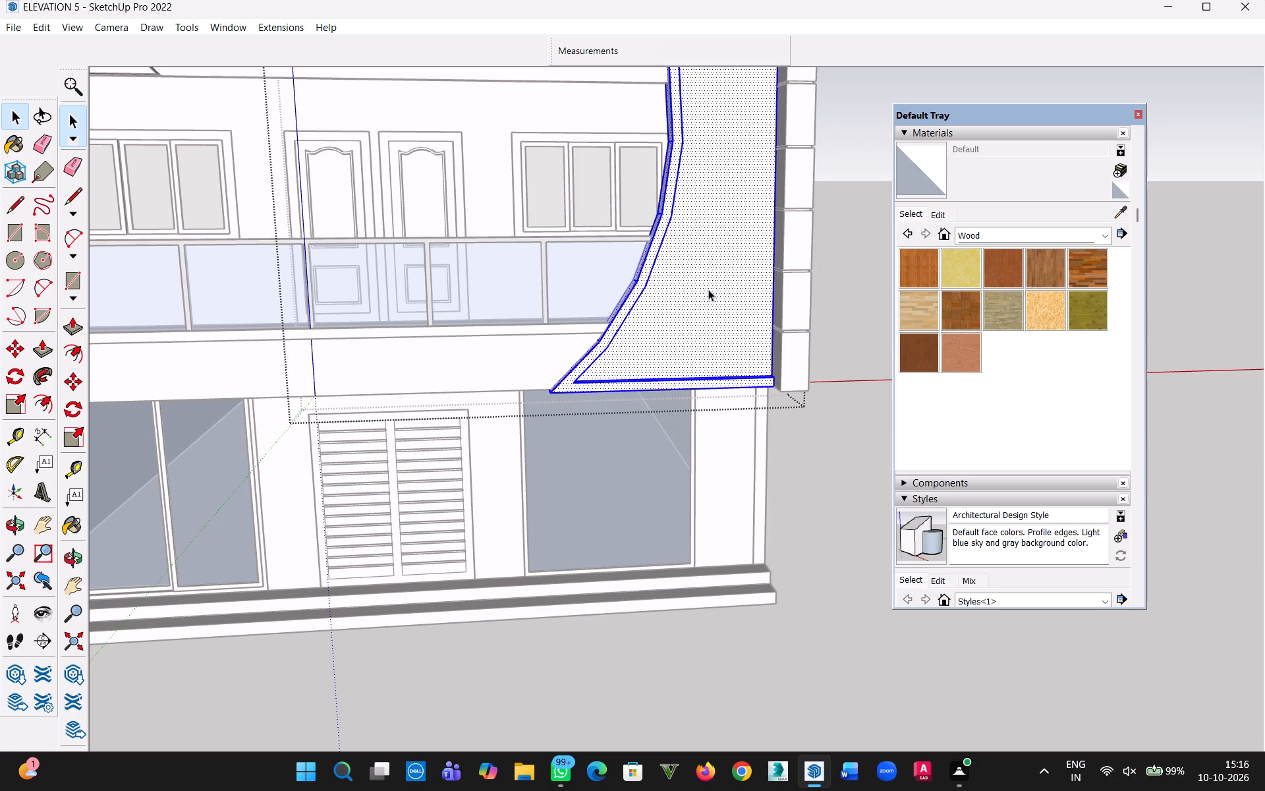
{"action": "left_click", "coordinate": [712, 296]}
{"action": "left_click", "coordinate": [963, 307]}
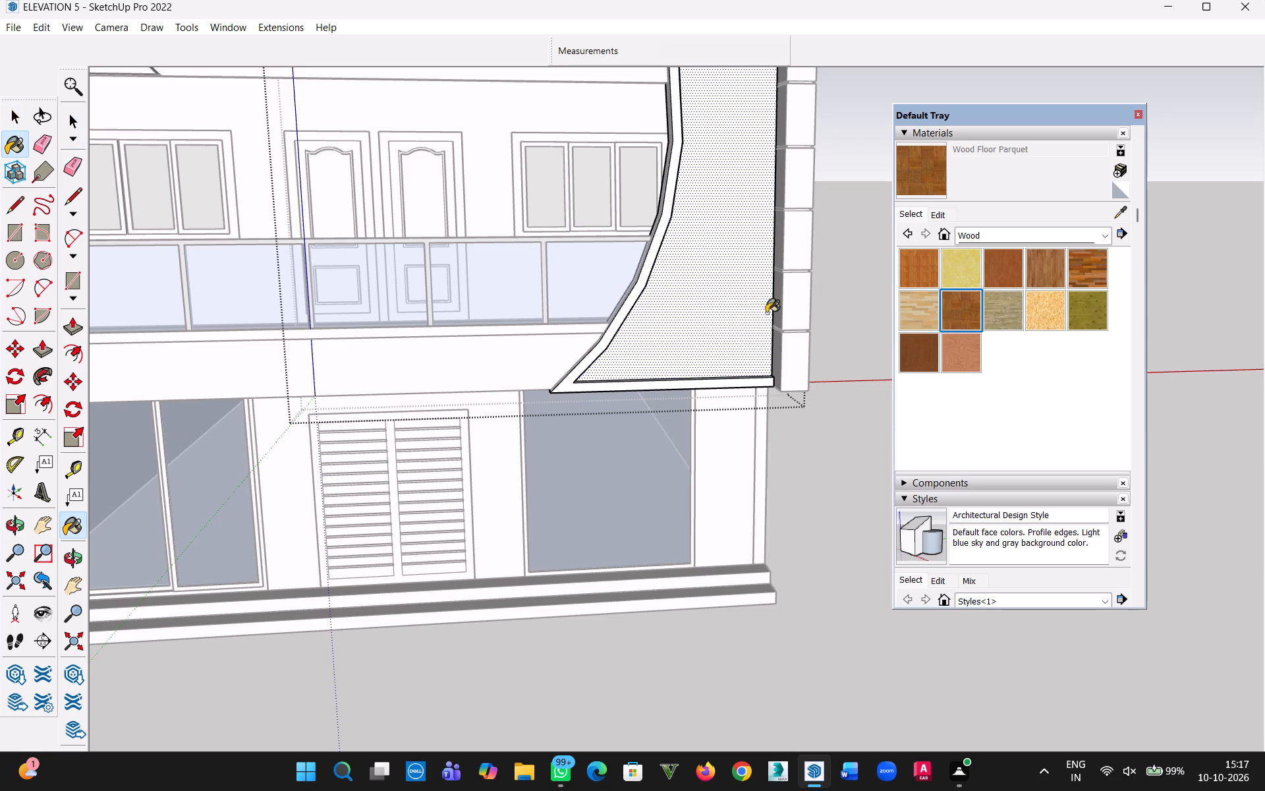
{"action": "left_click", "coordinate": [743, 313]}
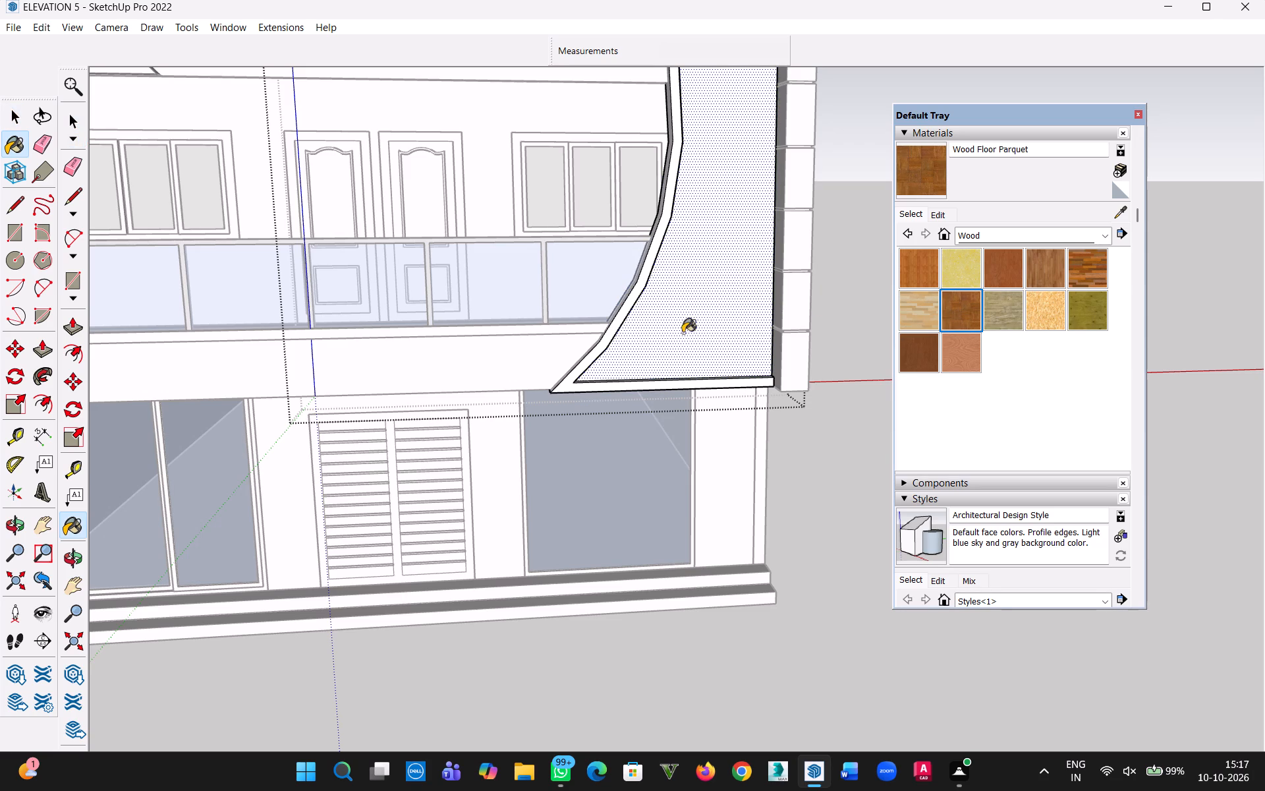
{"action": "scroll", "coordinate": [690, 309], "scroll_direction": "down", "scroll_amount": 12}
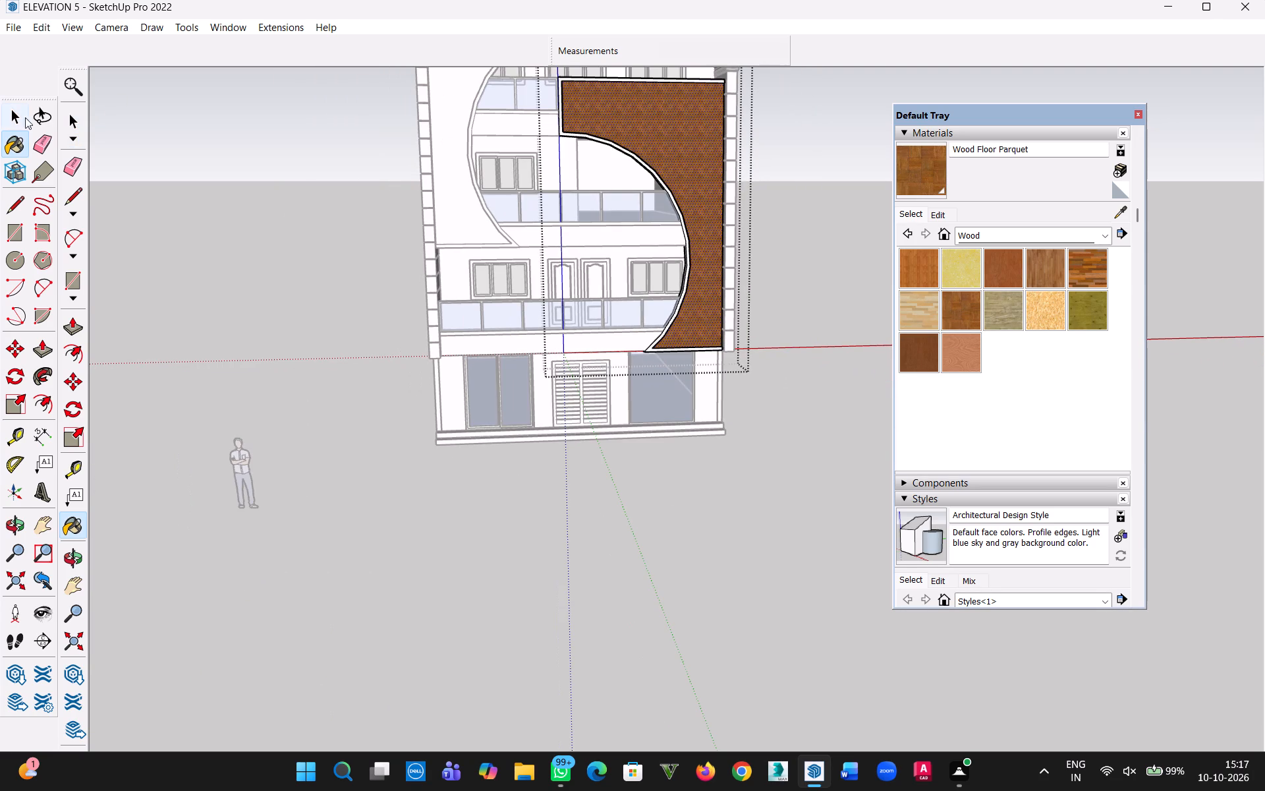
Open the curved left-hand facade panel group, paint only its front face inside the border with Wood Floor Parquet, and leave the group.
{"action": "left_click", "coordinate": [17, 120]}
{"action": "left_click", "coordinate": [452, 163]}
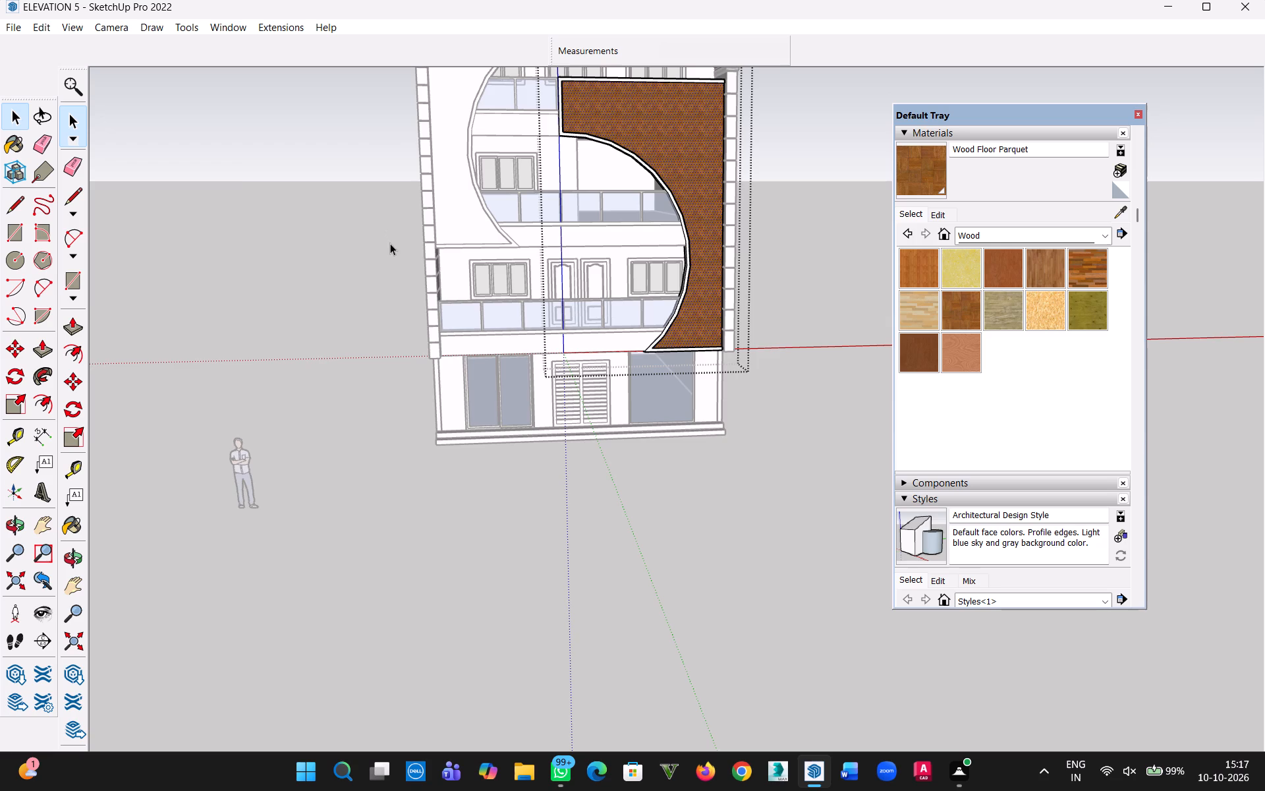
{"action": "key", "text": "h"}
{"action": "left_click_drag", "start_coordinate": [356, 269], "coordinate": [408, 790]}
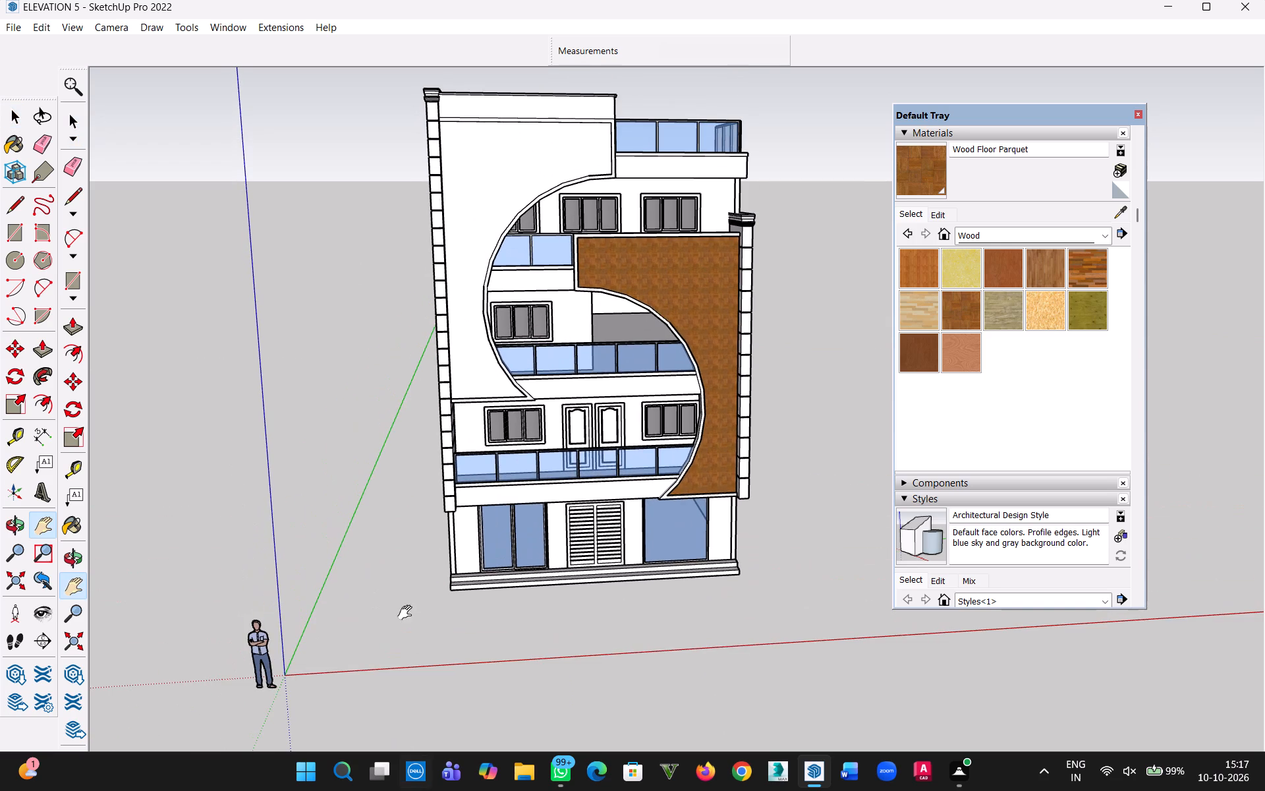
{"action": "left_click", "coordinate": [11, 121]}
{"action": "triple_click", "coordinate": [471, 198]}
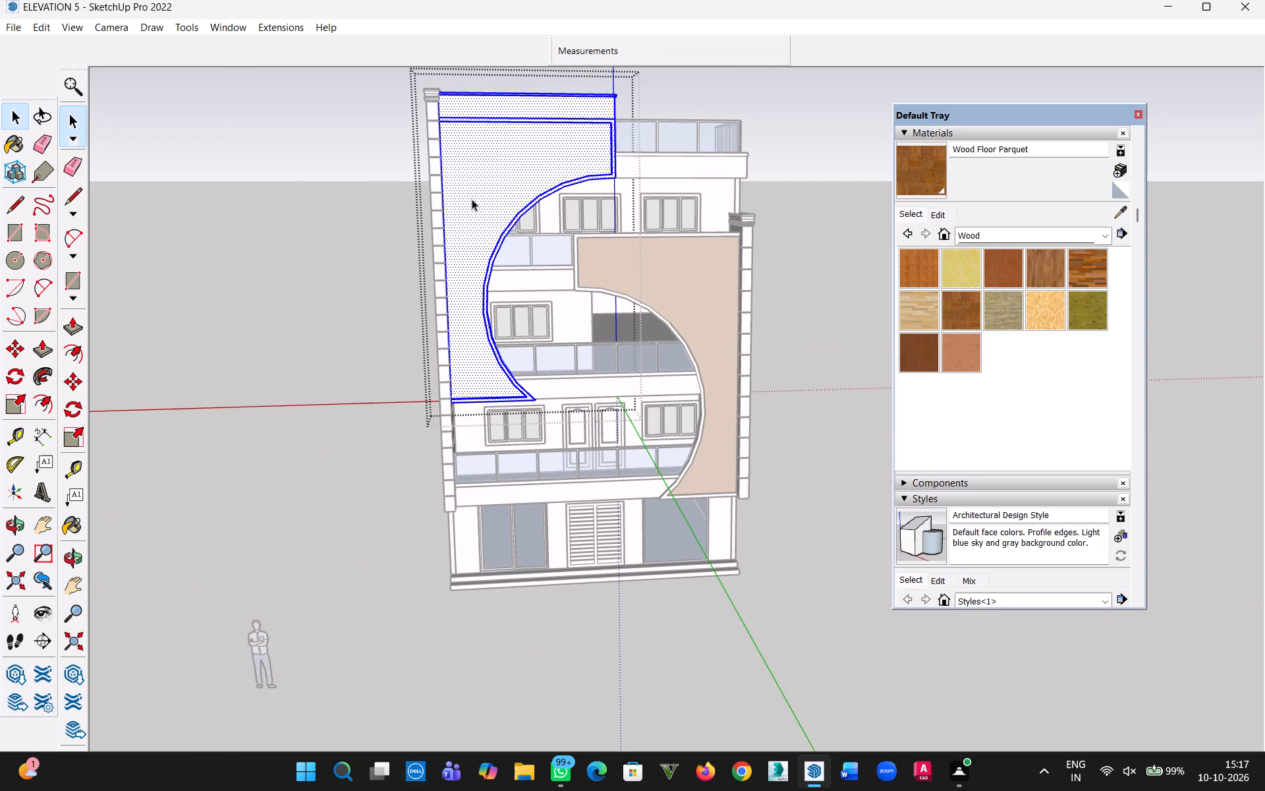
{"action": "left_click", "coordinate": [472, 199]}
{"action": "left_click", "coordinate": [974, 304]}
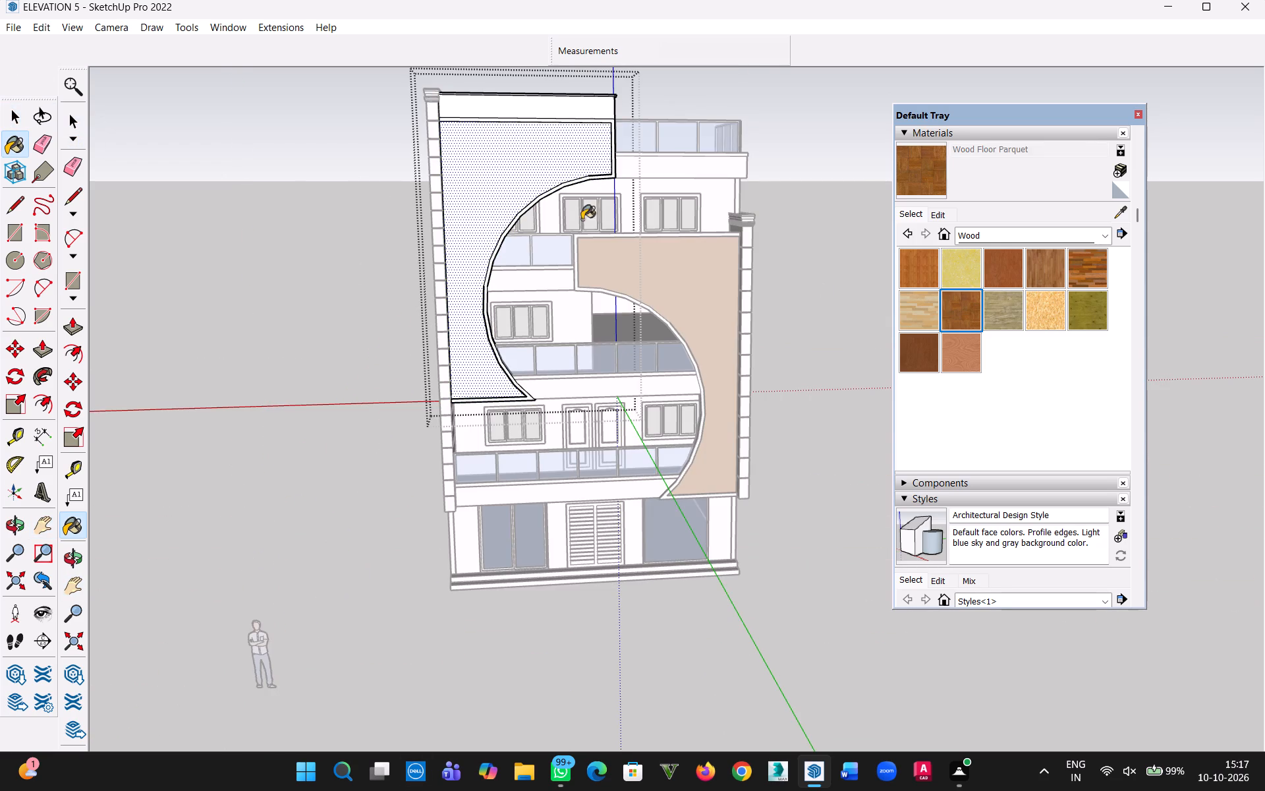
{"action": "left_click", "coordinate": [507, 197]}
{"action": "left_click", "coordinate": [16, 122]}
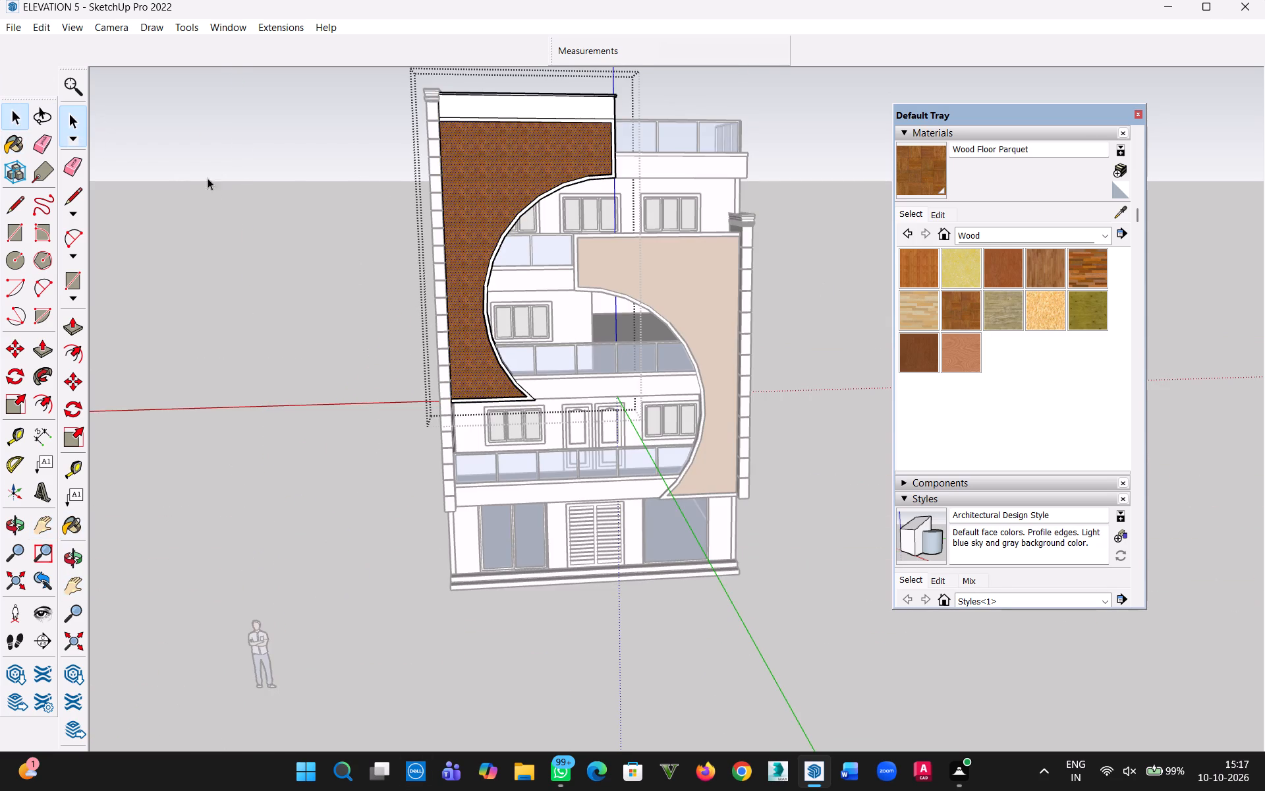
{"action": "left_click", "coordinate": [223, 187]}
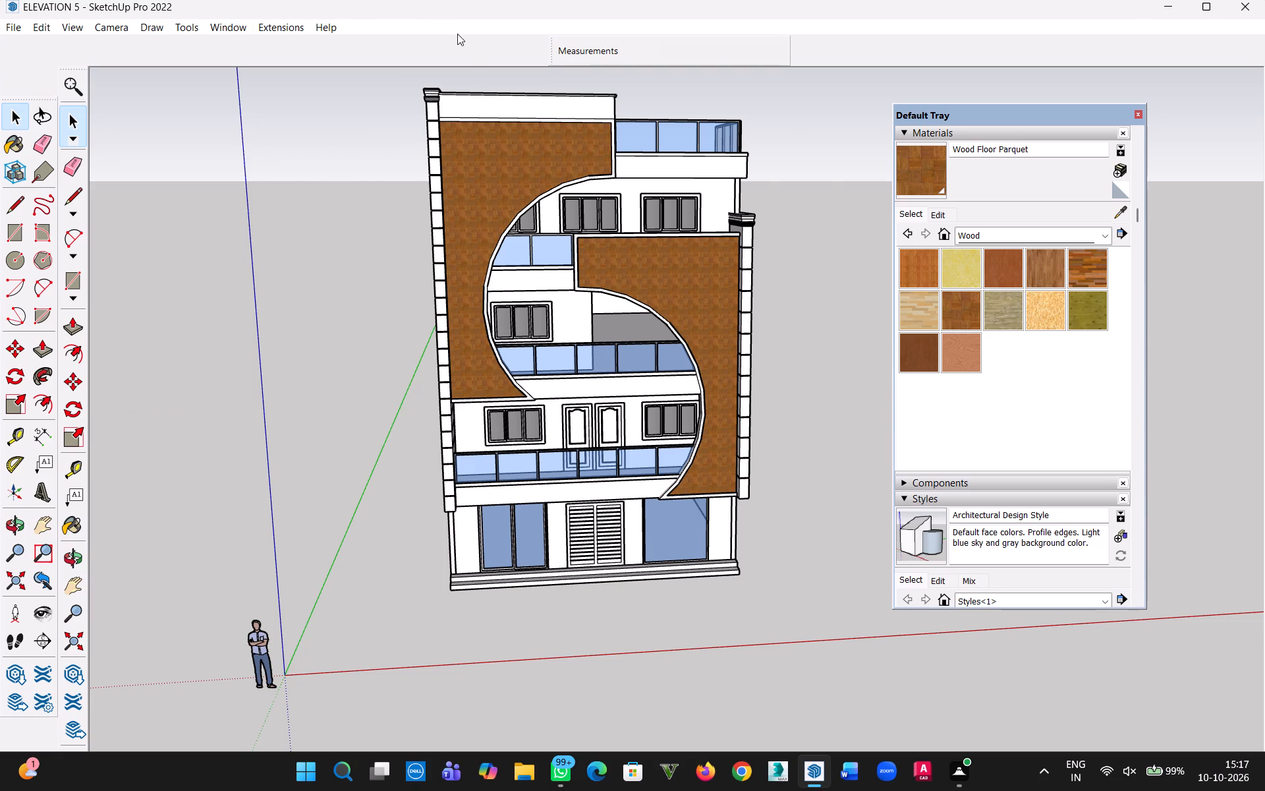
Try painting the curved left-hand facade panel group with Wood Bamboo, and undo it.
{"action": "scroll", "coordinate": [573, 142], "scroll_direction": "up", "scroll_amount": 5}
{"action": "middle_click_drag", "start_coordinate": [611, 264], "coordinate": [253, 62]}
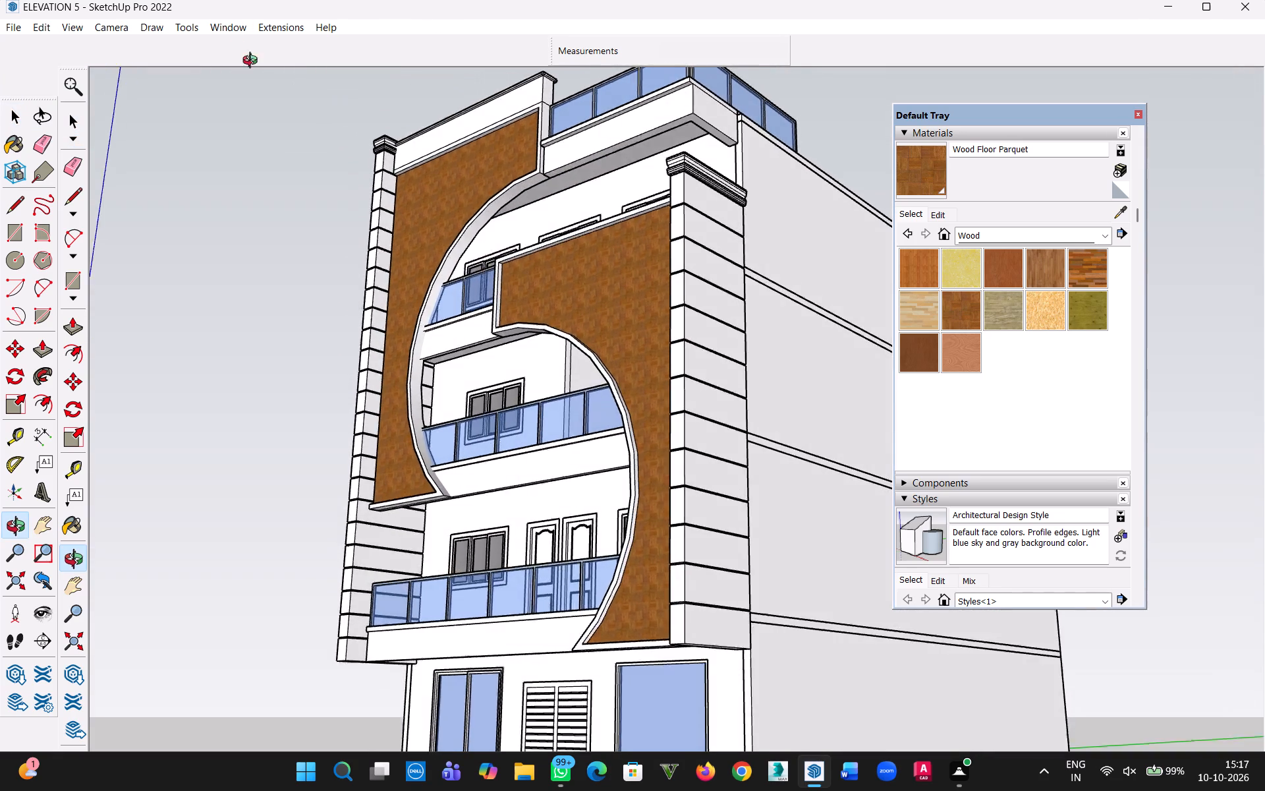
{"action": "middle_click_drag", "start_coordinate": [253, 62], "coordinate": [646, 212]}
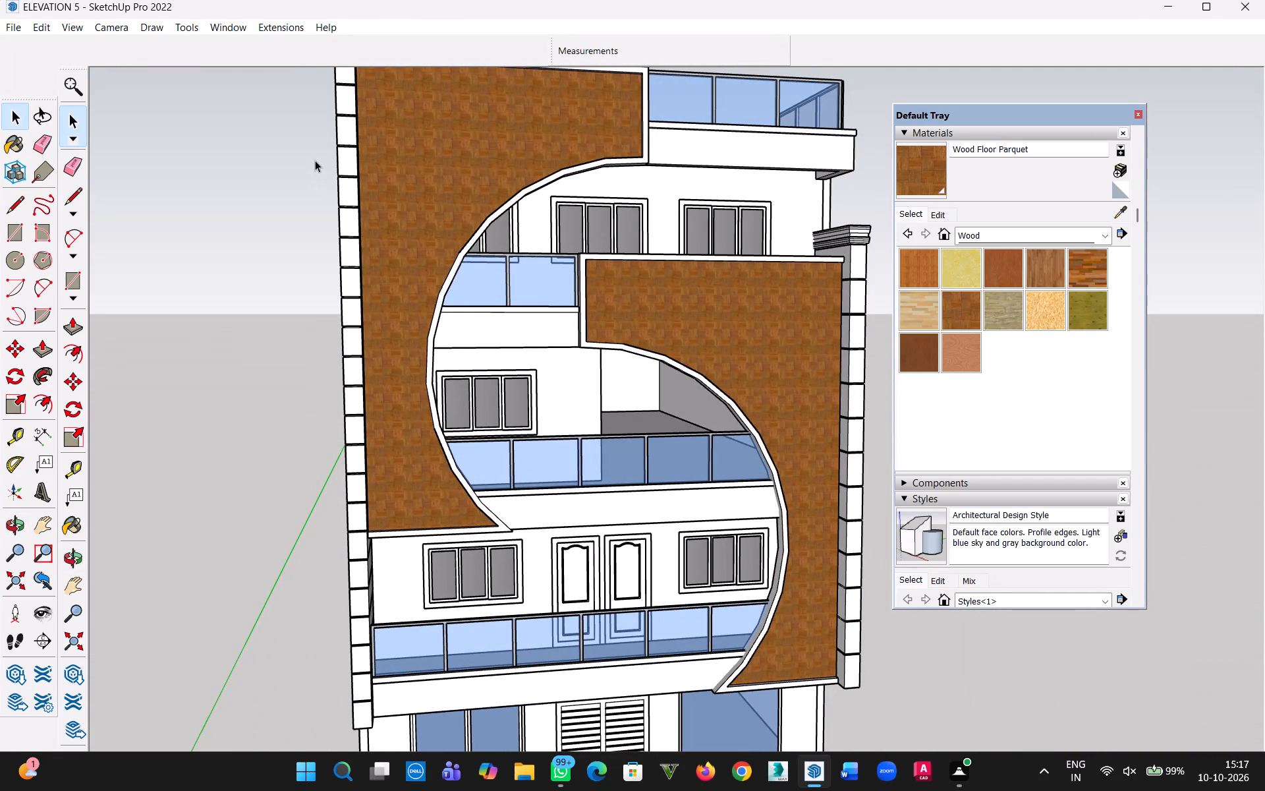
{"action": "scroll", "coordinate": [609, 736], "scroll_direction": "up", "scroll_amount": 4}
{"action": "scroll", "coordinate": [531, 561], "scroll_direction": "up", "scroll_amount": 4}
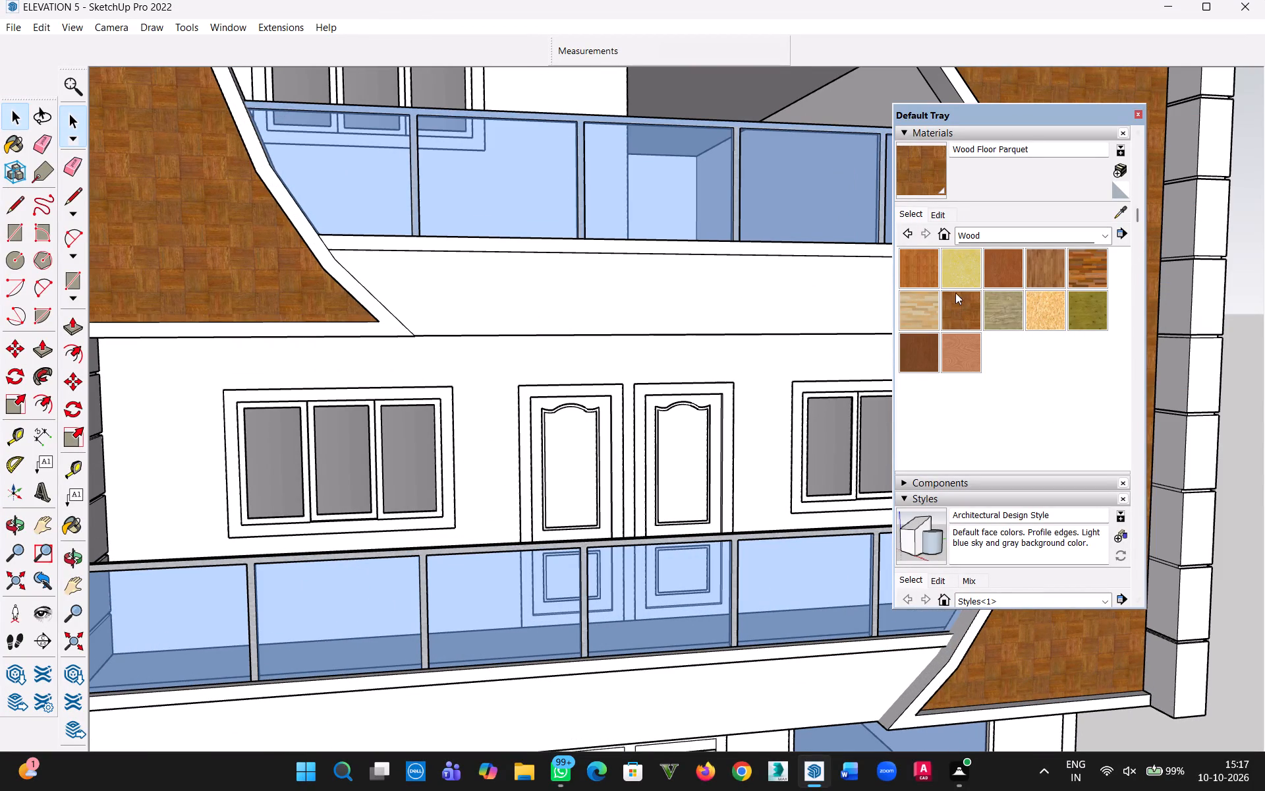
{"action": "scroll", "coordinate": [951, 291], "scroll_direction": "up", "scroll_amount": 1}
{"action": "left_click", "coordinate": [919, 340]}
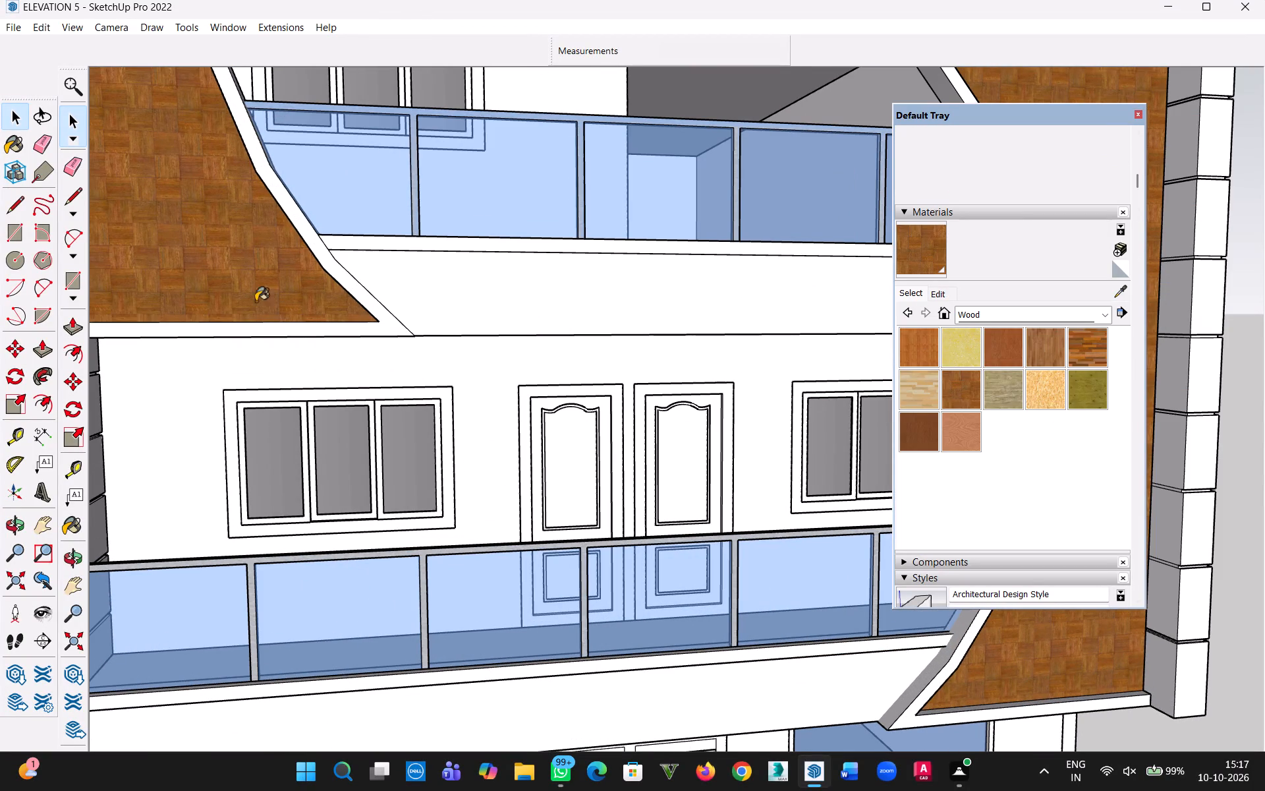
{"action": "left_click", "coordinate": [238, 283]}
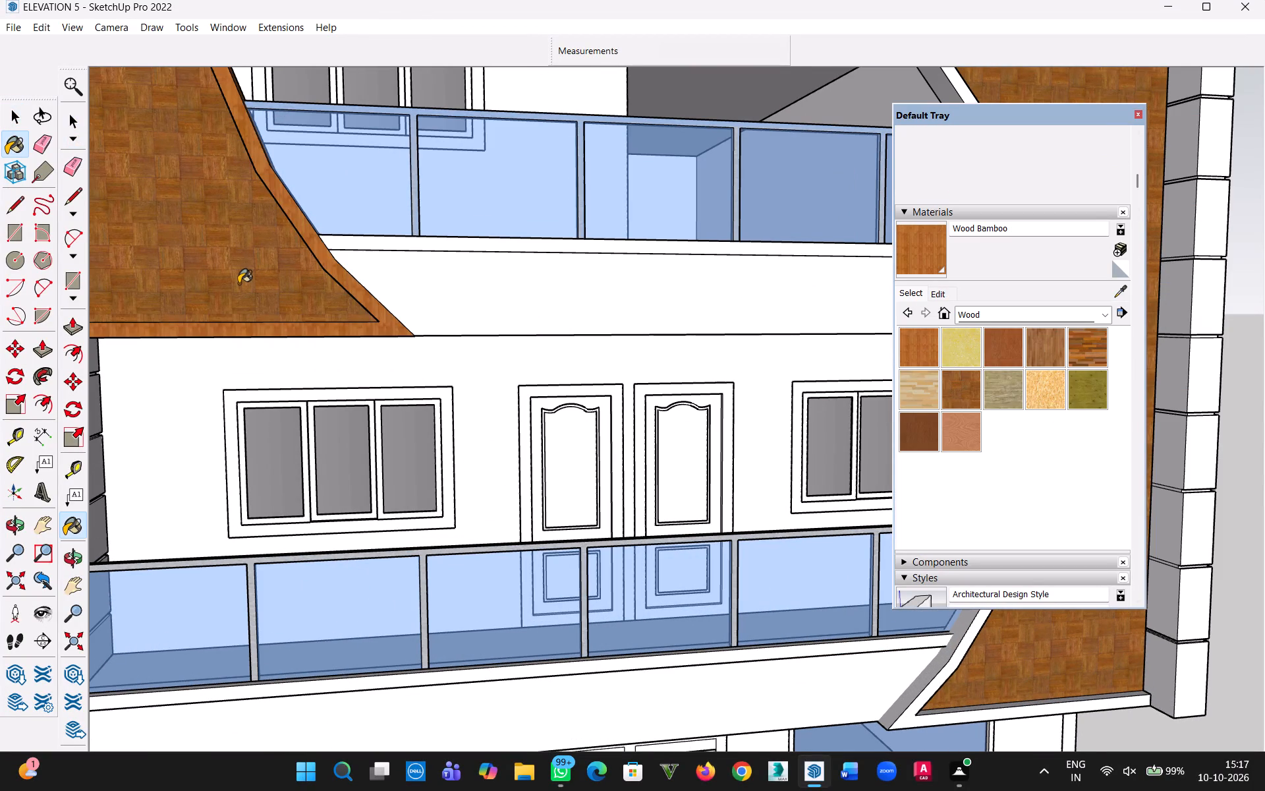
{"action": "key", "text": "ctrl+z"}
Paint the whole left-hand door group behind the lowest balcony with Wood Bamboo.
{"action": "scroll", "coordinate": [649, 444], "scroll_direction": "up", "scroll_amount": 1}
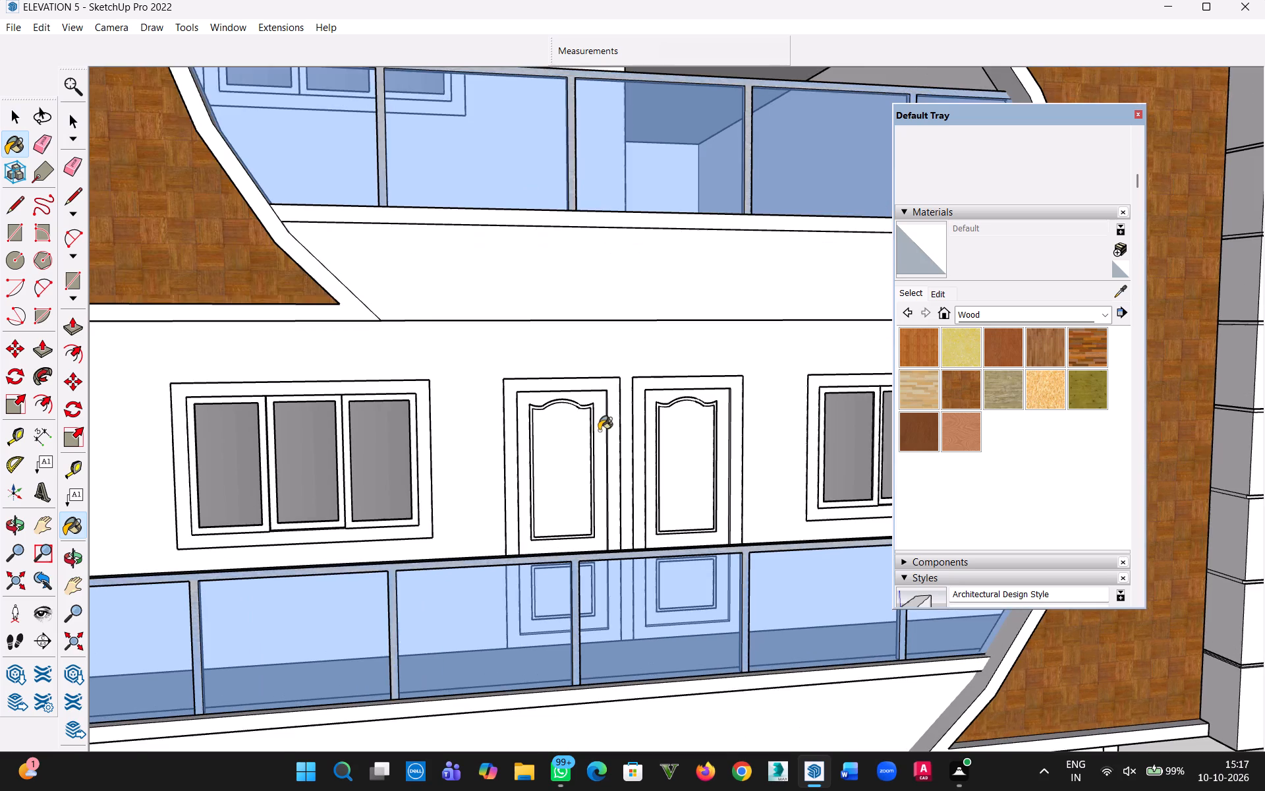
{"action": "scroll", "coordinate": [599, 430], "scroll_direction": "up", "scroll_amount": 2}
{"action": "left_click", "coordinate": [605, 405]}
{"action": "left_click", "coordinate": [615, 394]}
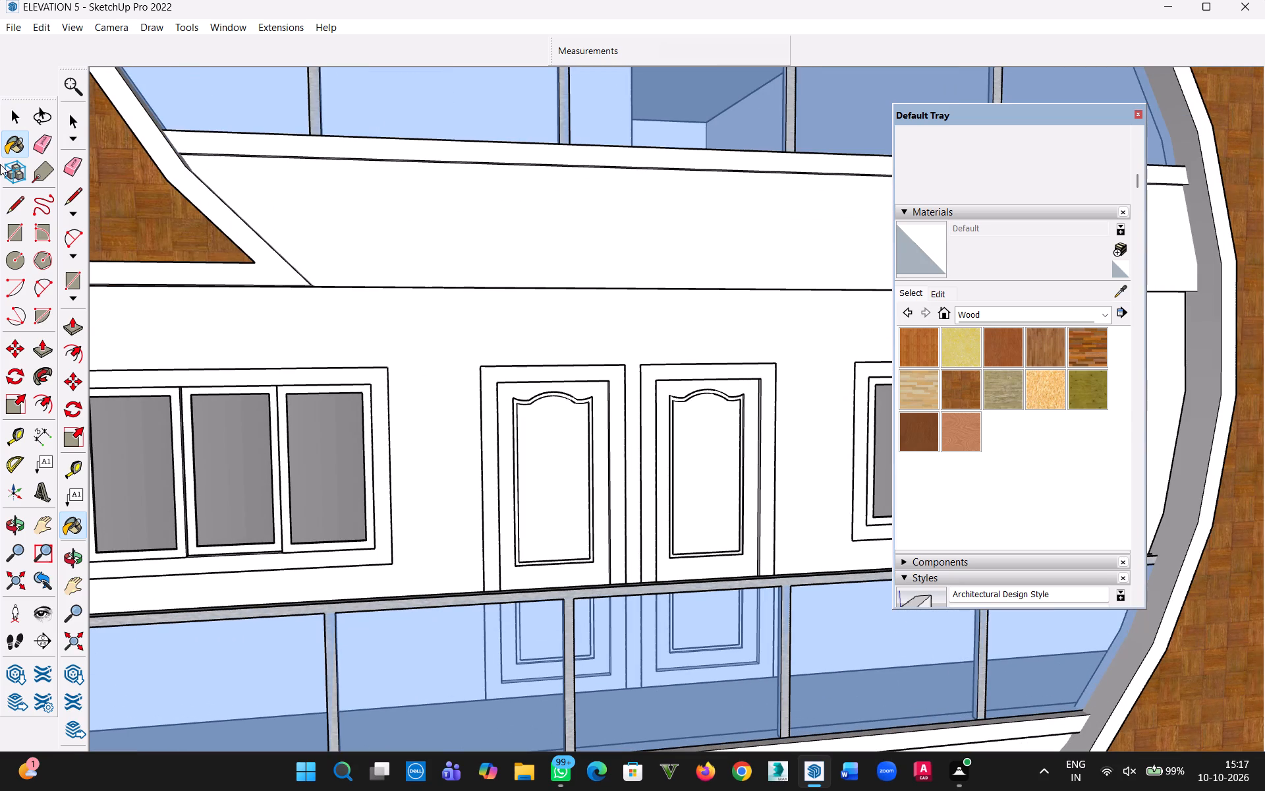
{"action": "left_click", "coordinate": [10, 118]}
{"action": "double_click", "coordinate": [578, 446]}
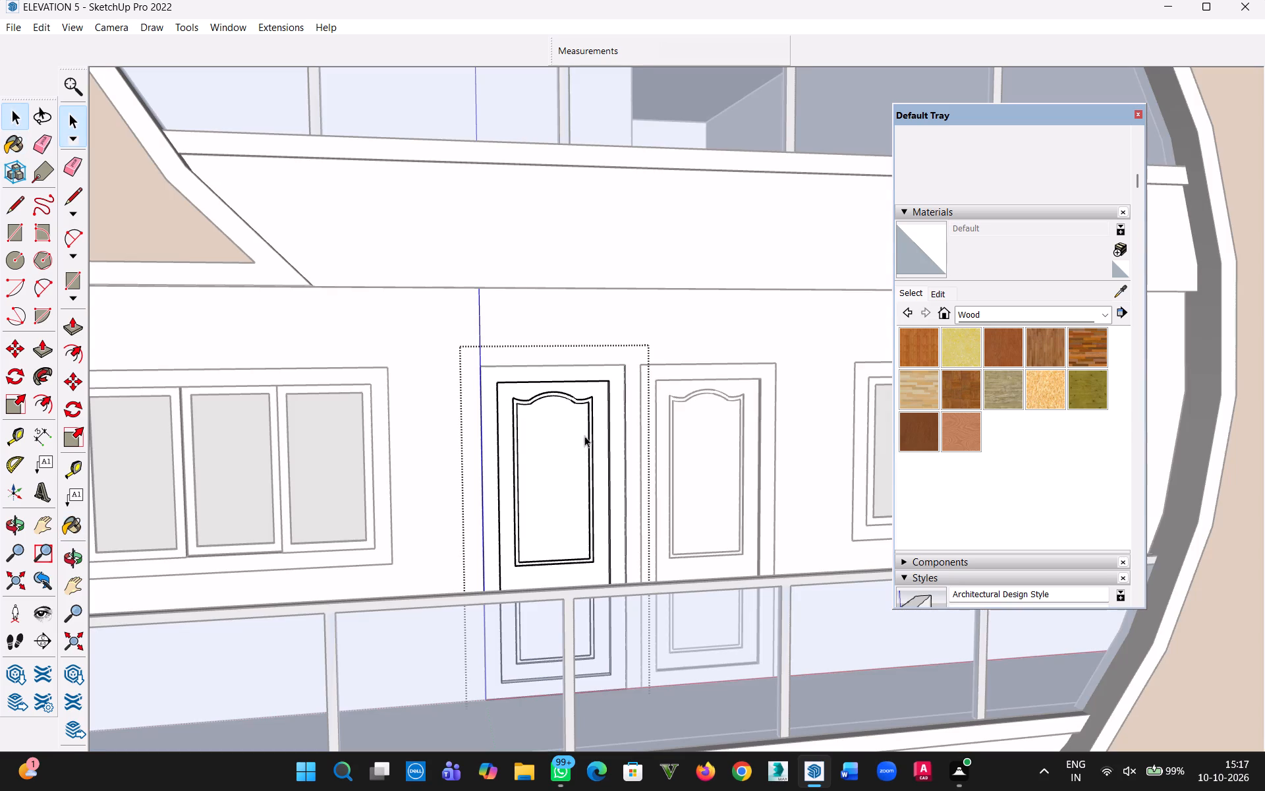
{"action": "left_click", "coordinate": [603, 392]}
{"action": "left_click", "coordinate": [693, 337]}
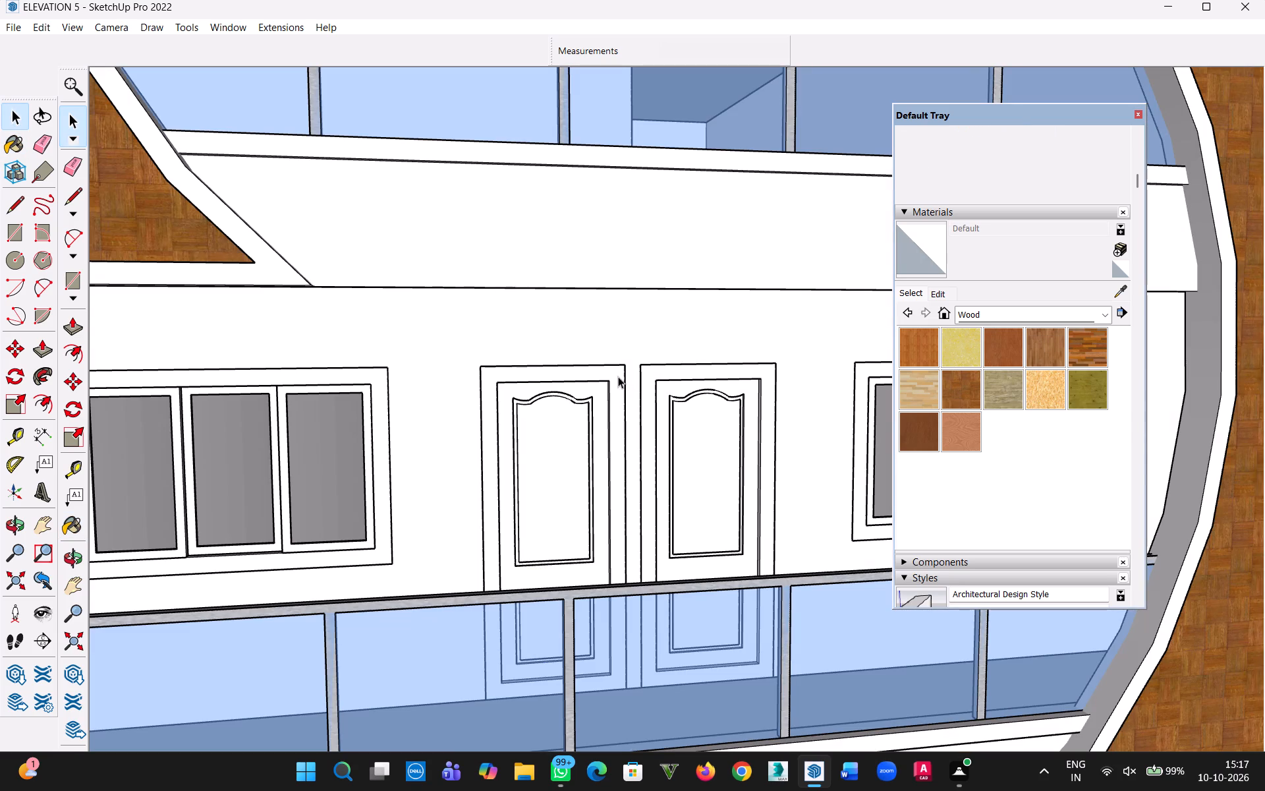
{"action": "left_click", "coordinate": [618, 376]}
{"action": "left_click", "coordinate": [916, 349]}
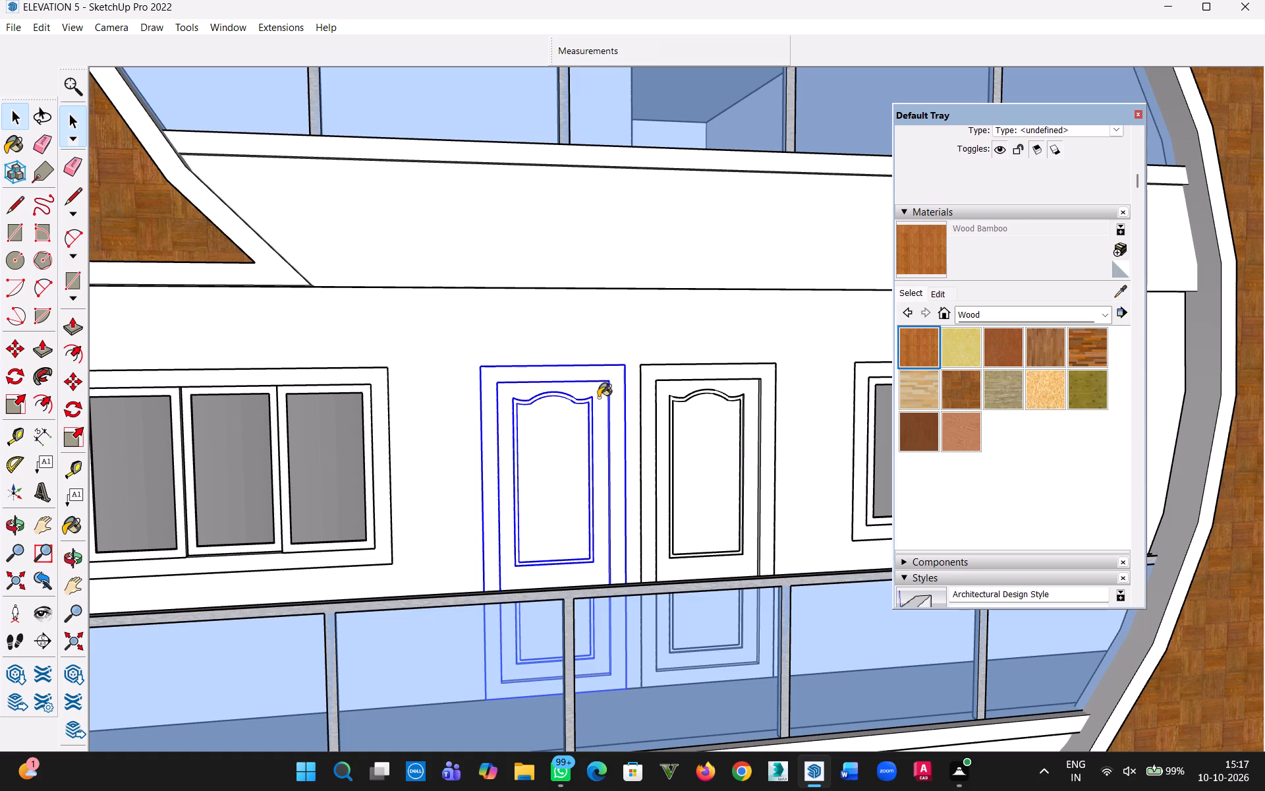
{"action": "left_click", "coordinate": [598, 397]}
Paint the whole right-hand door group behind the lowest balcony with Wood Bamboo.
{"action": "left_click", "coordinate": [15, 125]}
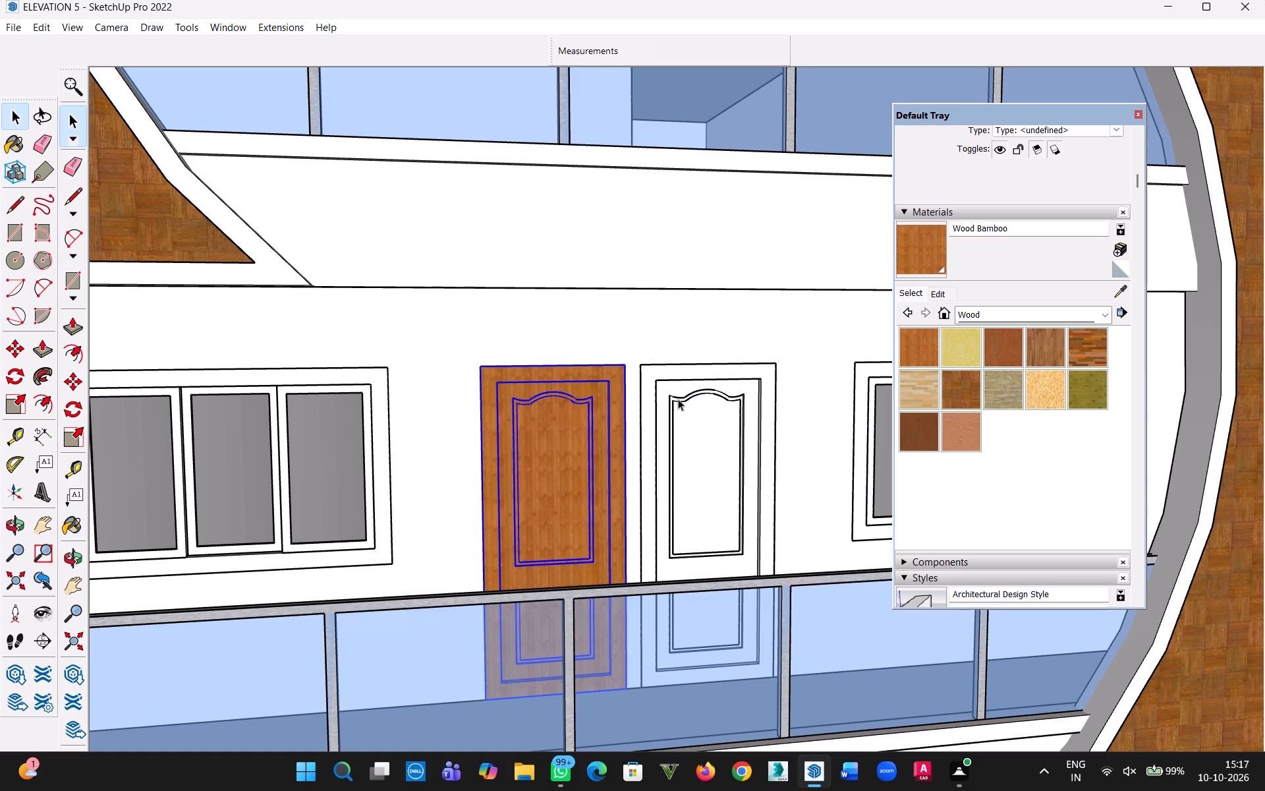
{"action": "left_click", "coordinate": [660, 405]}
{"action": "left_click", "coordinate": [917, 340]}
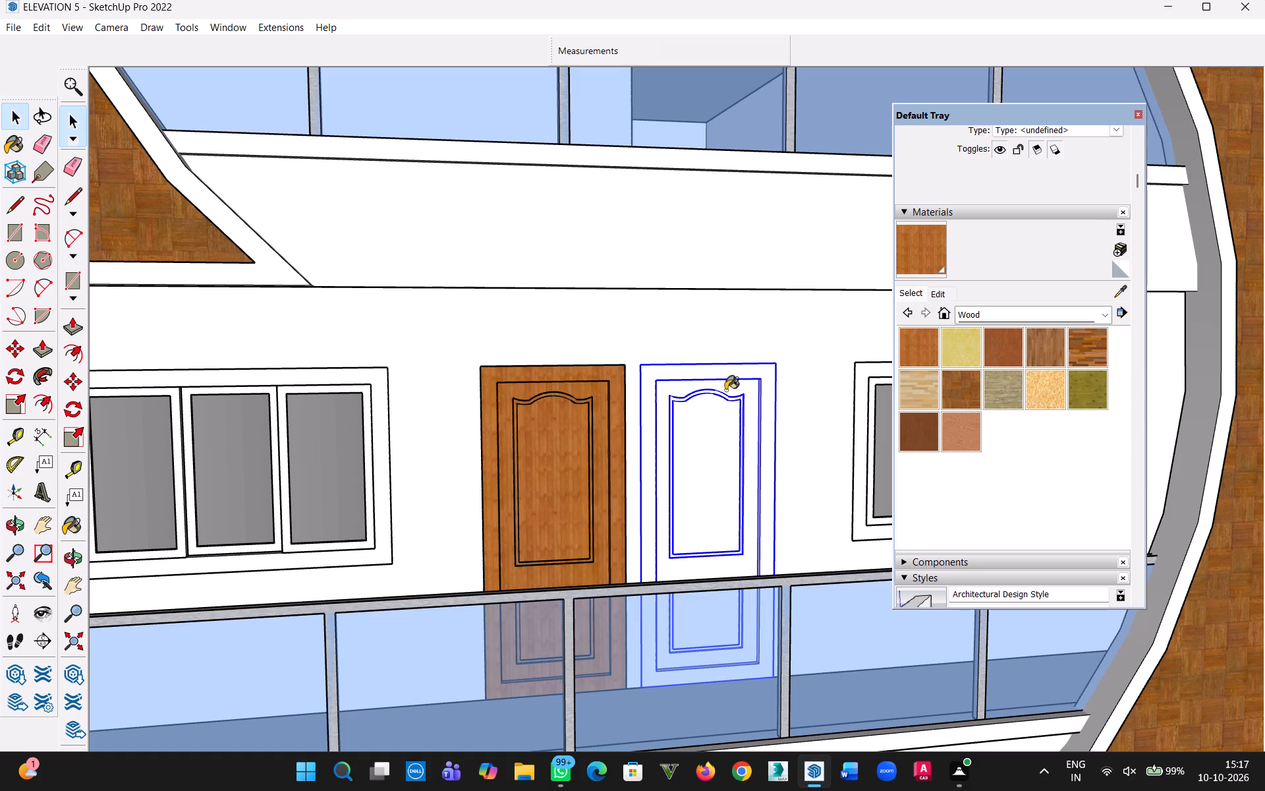
{"action": "left_click", "coordinate": [725, 390]}
{"action": "scroll", "coordinate": [693, 511], "scroll_direction": "down", "scroll_amount": 10}
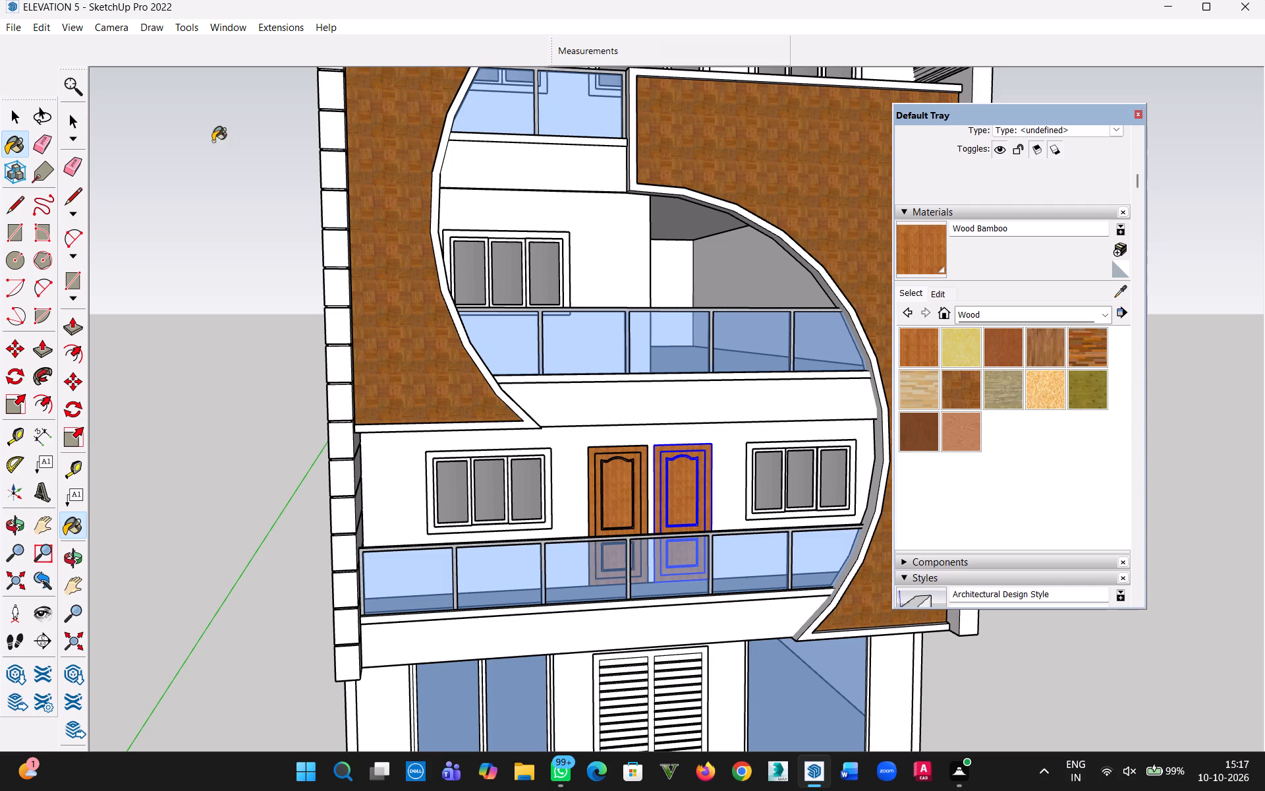
{"action": "left_click", "coordinate": [18, 116]}
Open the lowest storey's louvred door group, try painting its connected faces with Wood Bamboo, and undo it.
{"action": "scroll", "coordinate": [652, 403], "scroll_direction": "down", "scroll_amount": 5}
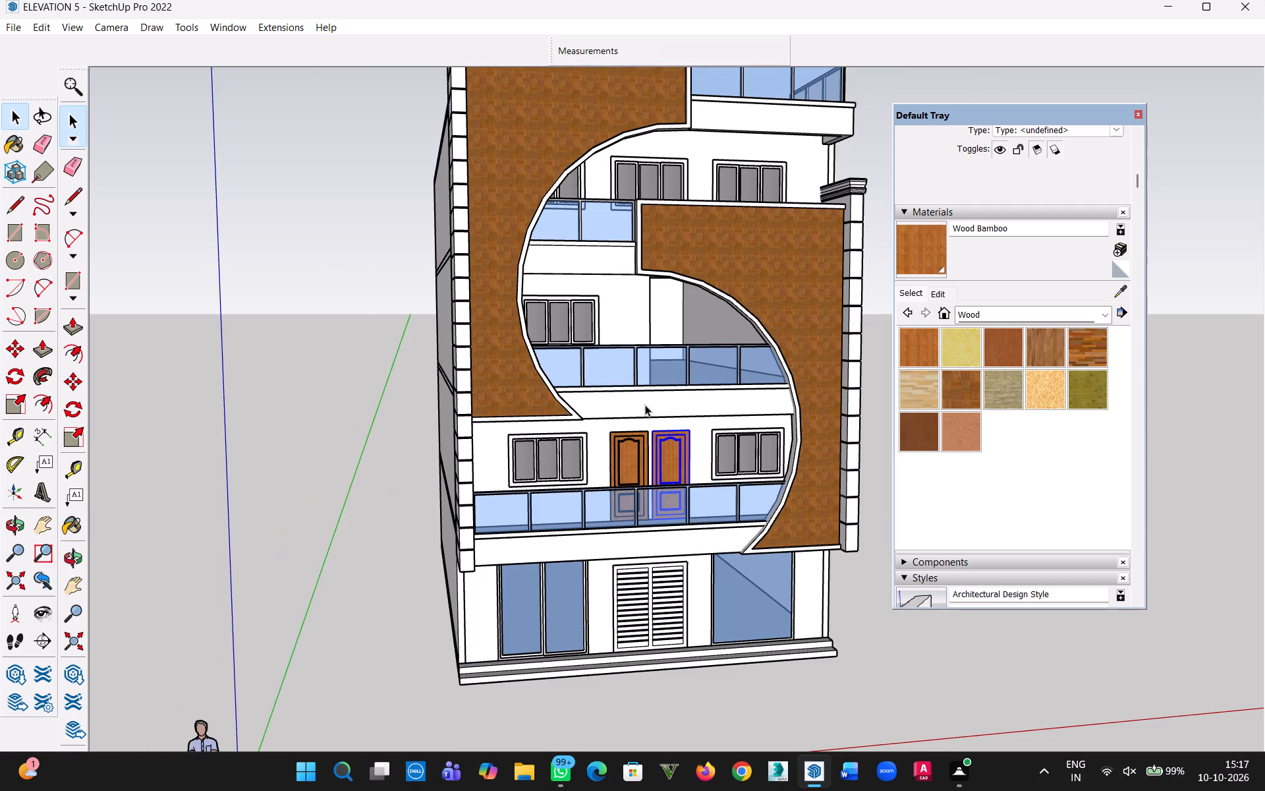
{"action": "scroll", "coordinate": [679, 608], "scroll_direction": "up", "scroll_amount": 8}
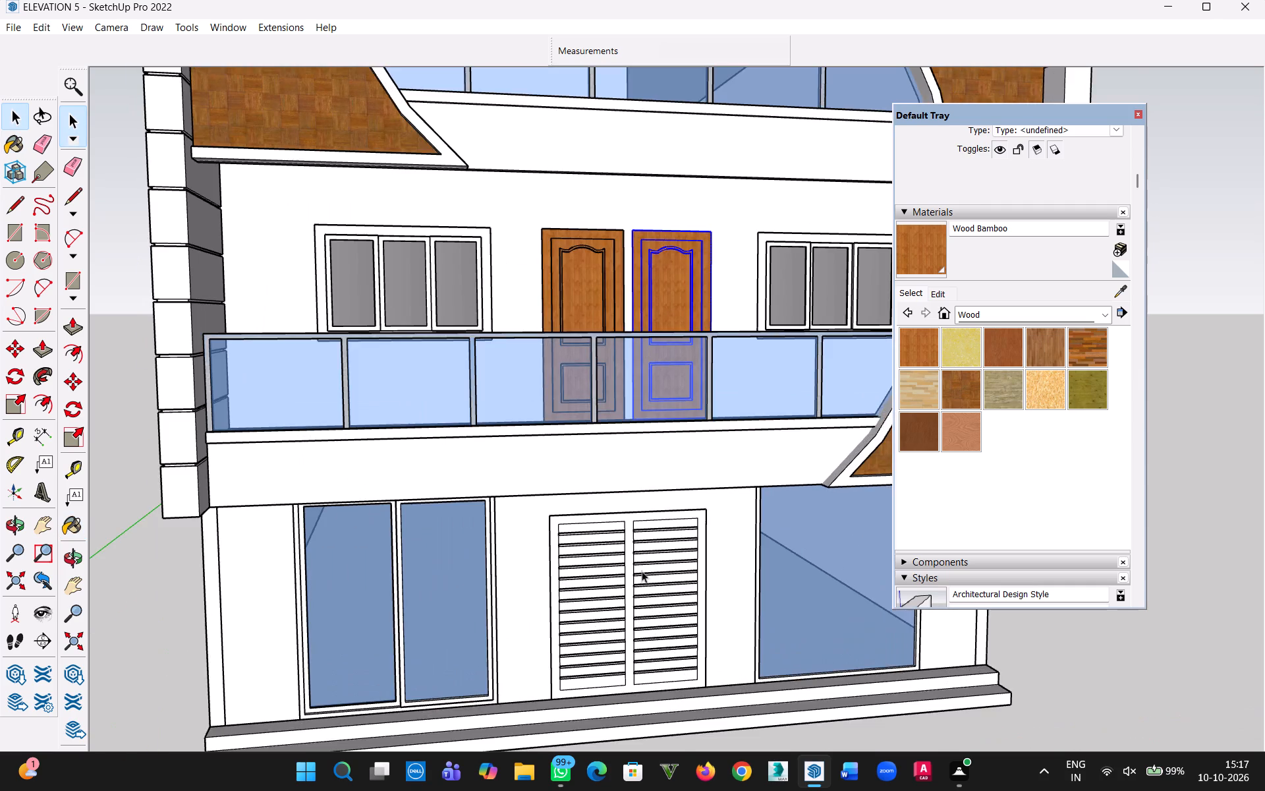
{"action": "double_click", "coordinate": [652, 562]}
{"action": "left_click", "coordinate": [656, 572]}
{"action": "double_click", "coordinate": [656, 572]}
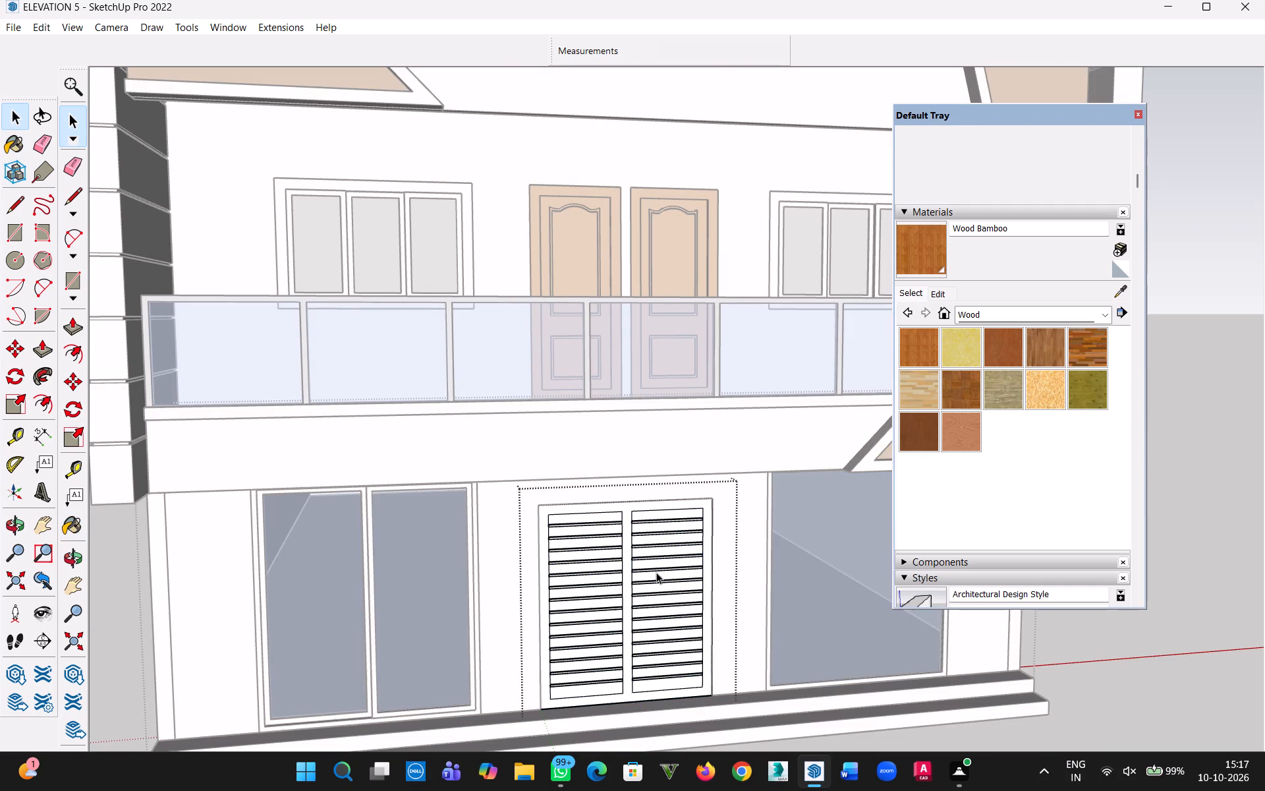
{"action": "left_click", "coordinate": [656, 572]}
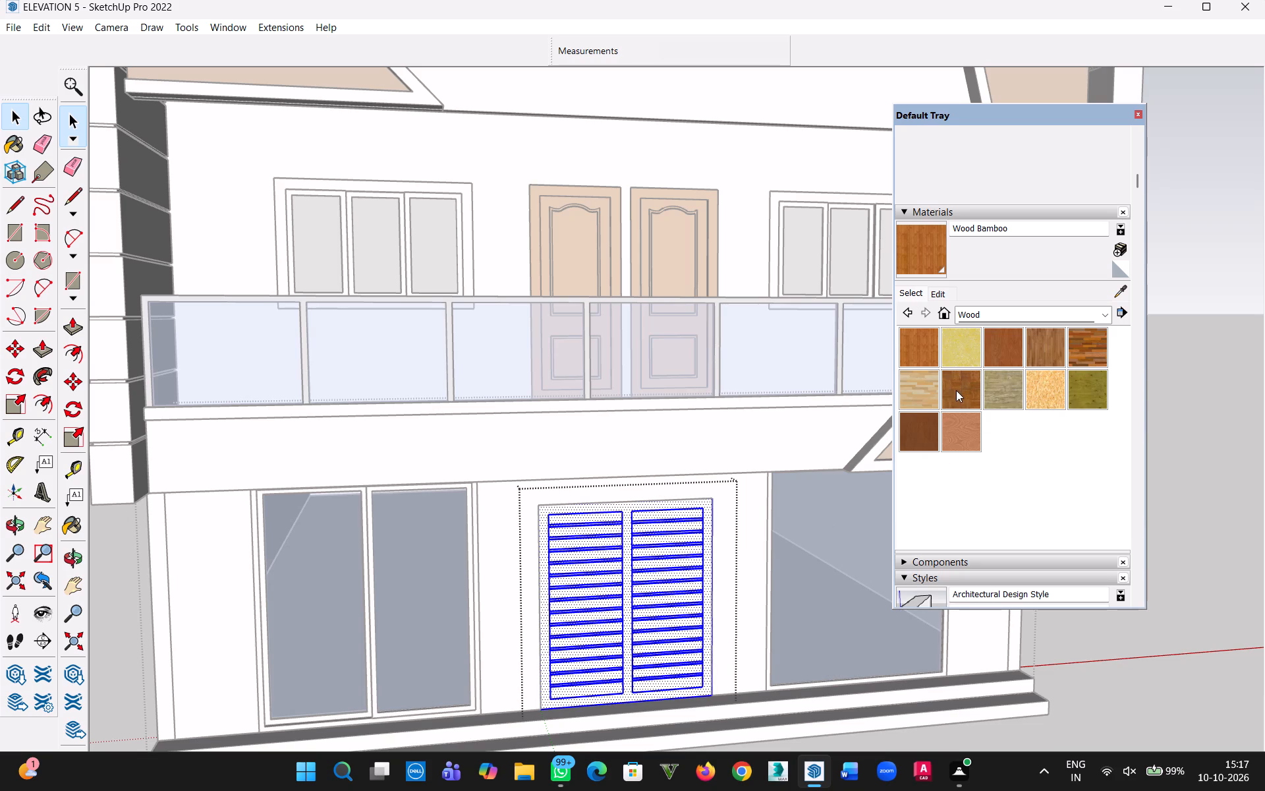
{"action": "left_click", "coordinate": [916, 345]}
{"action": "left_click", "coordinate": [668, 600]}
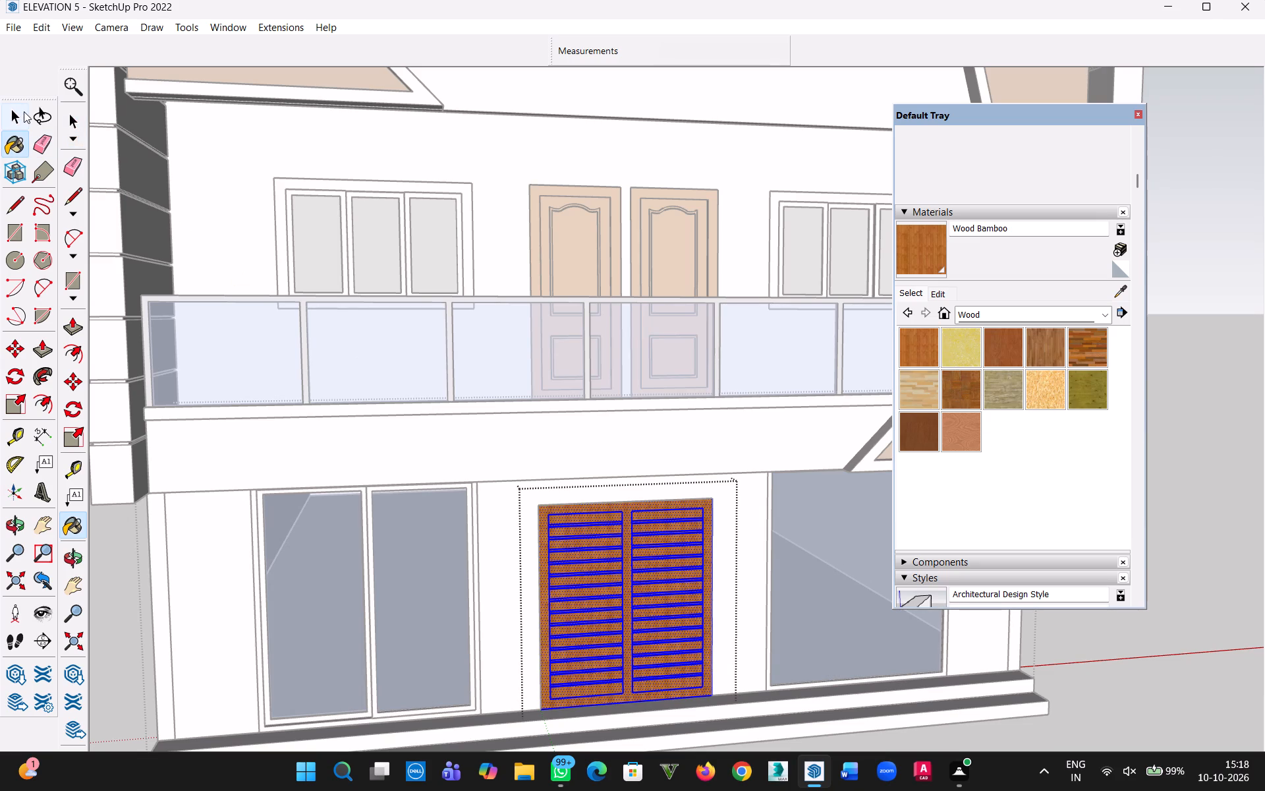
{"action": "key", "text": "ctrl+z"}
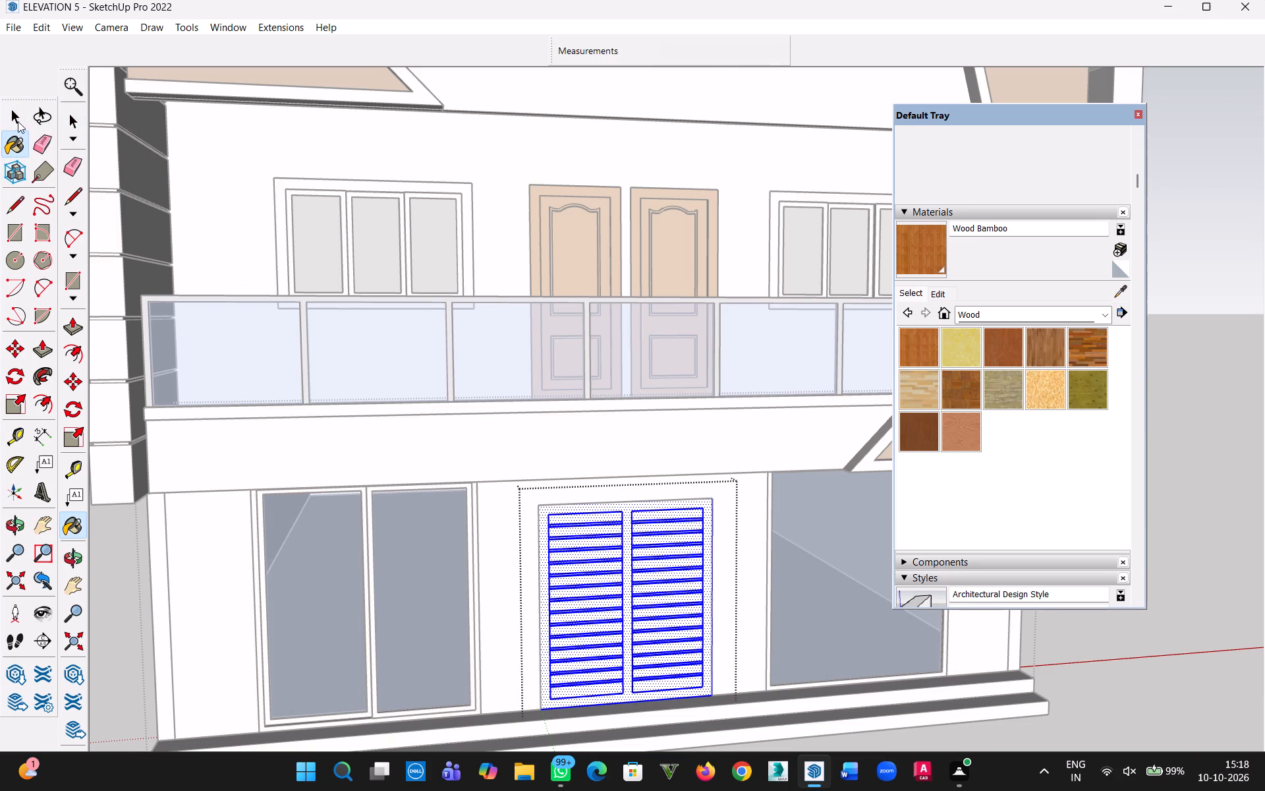
Select all connected frame and slat geometry of the lowest storey's louvred door and paint it with Wood Bamboo.
{"action": "left_click", "coordinate": [18, 121]}
{"action": "scroll", "coordinate": [627, 610], "scroll_direction": "up", "scroll_amount": 7}
{"action": "triple_click", "coordinate": [662, 585]}
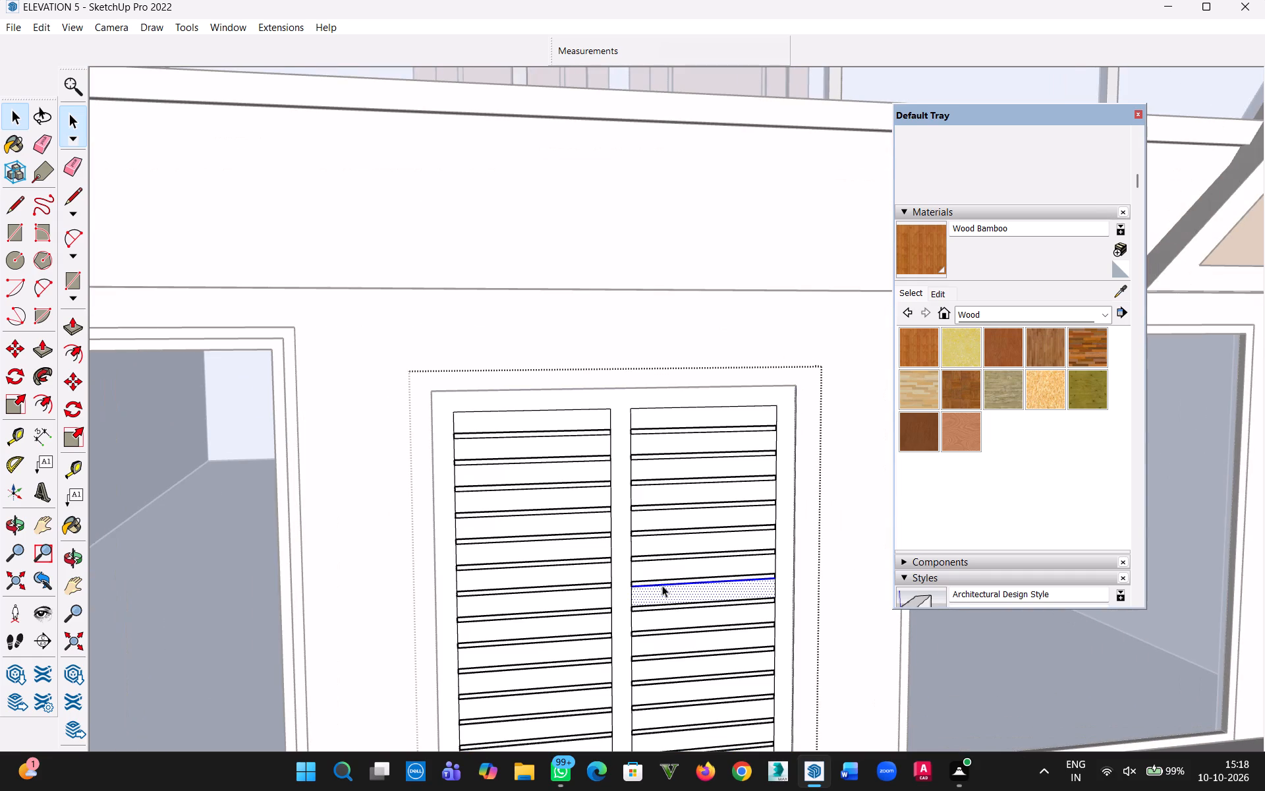
{"action": "middle_click_drag", "start_coordinate": [675, 587], "coordinate": [624, 349]}
{"action": "scroll", "coordinate": [683, 639], "scroll_direction": "down", "scroll_amount": 4}
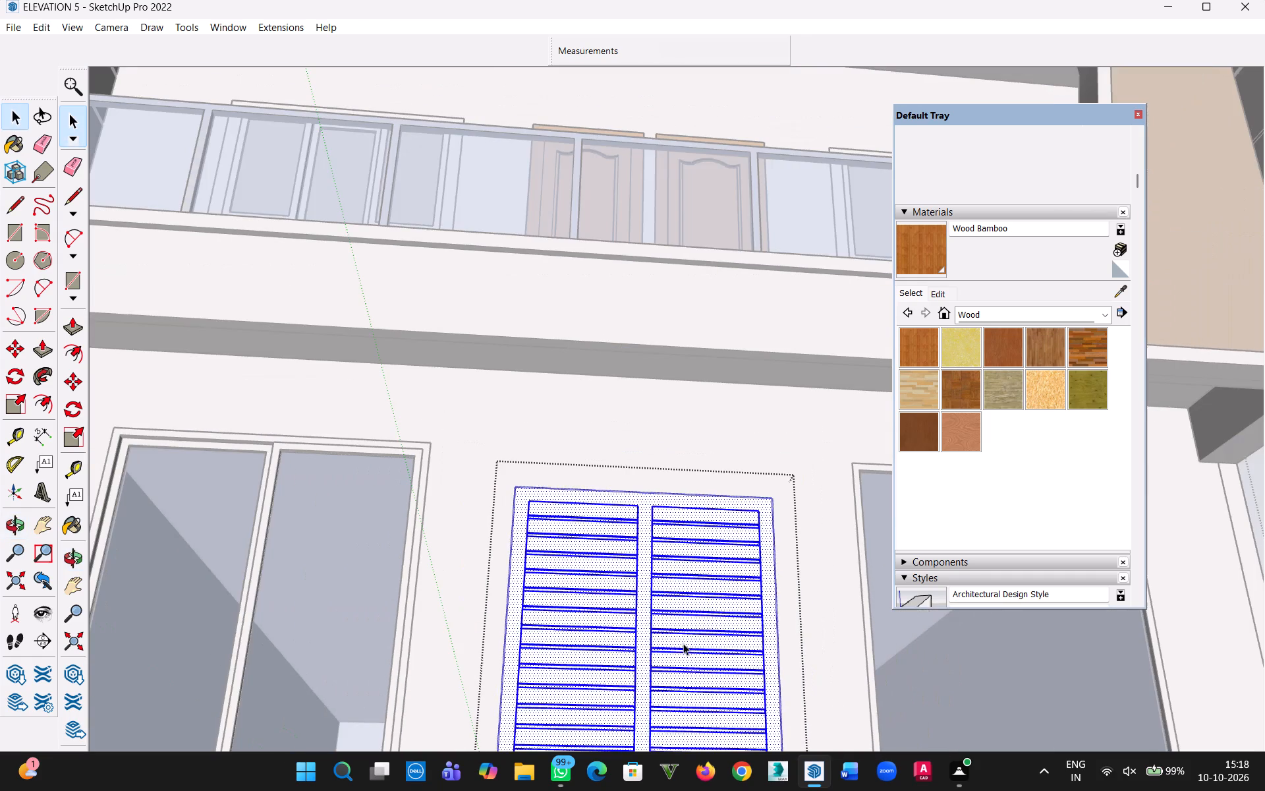
{"action": "triple_click", "coordinate": [685, 643]}
{"action": "double_click", "coordinate": [685, 643]}
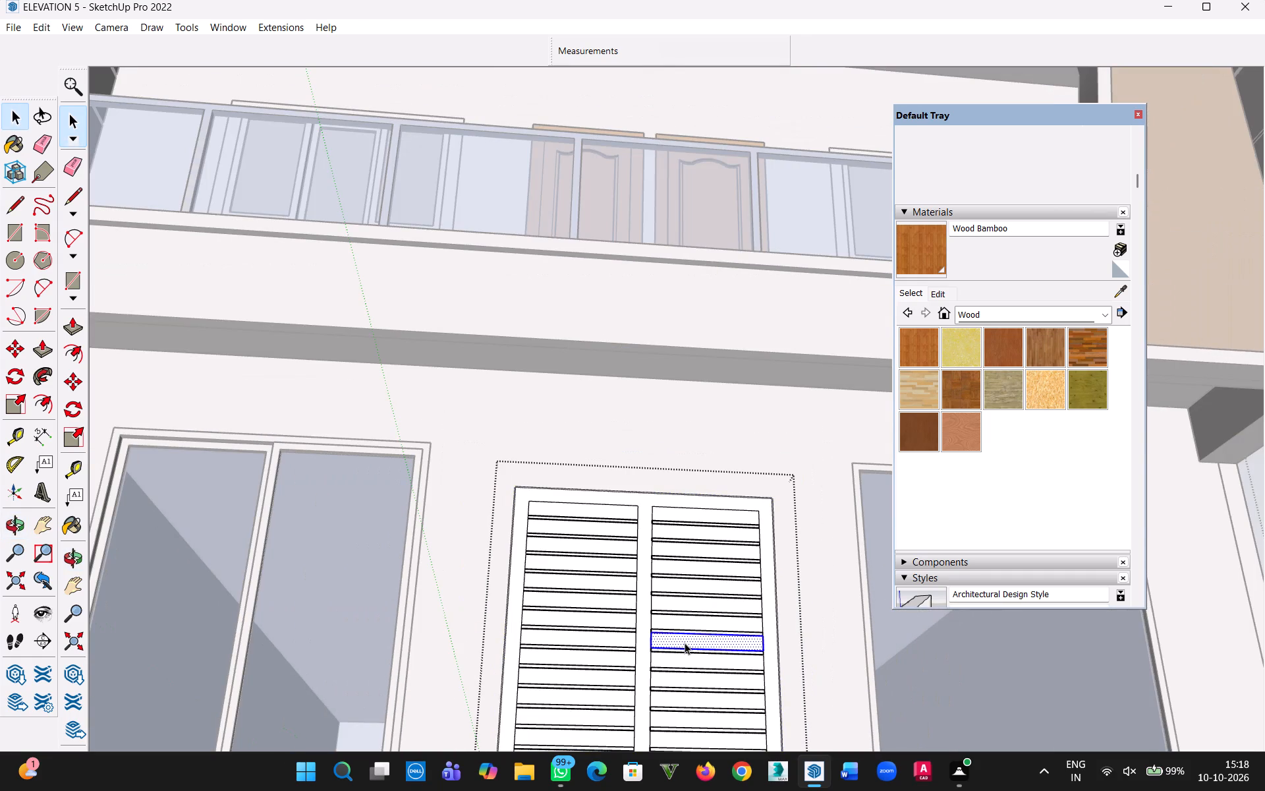
{"action": "double_click", "coordinate": [685, 643]}
{"action": "double_click", "coordinate": [647, 625]}
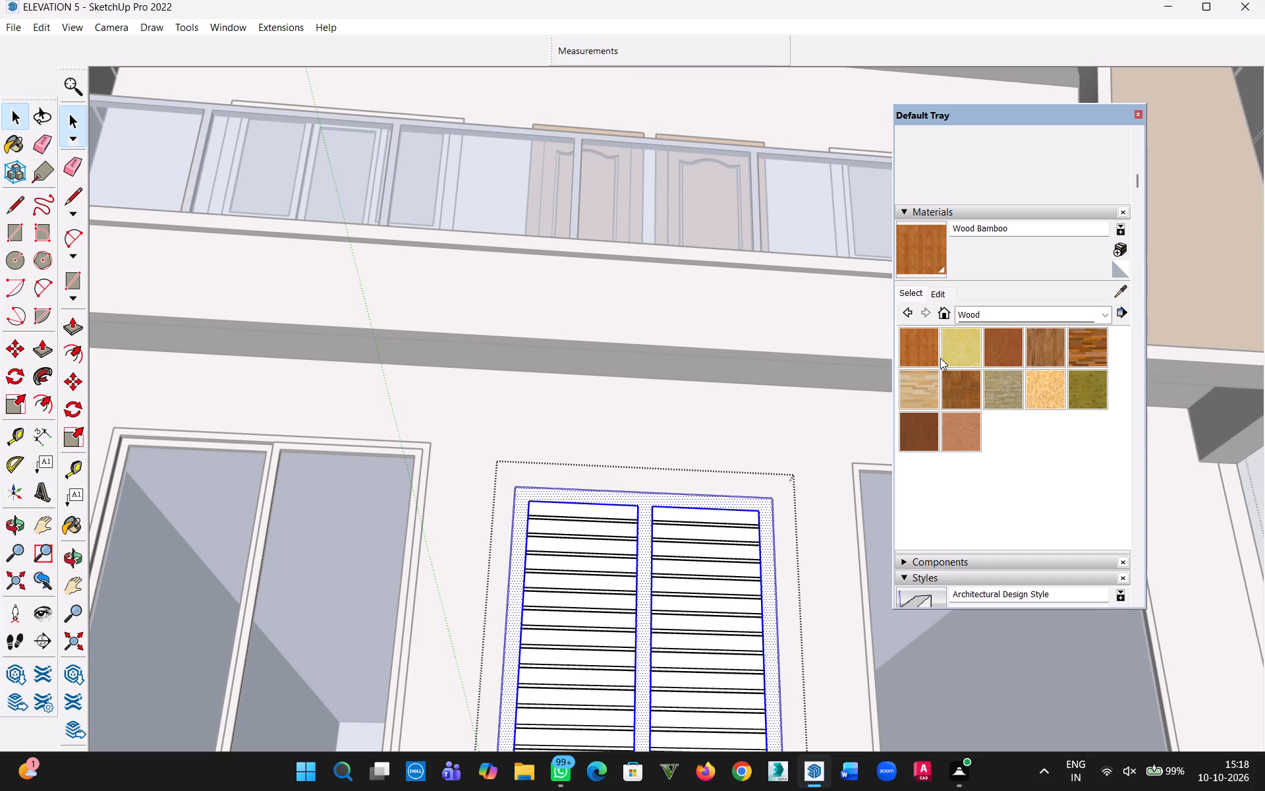
{"action": "double_click", "coordinate": [733, 587]}
{"action": "triple_click", "coordinate": [733, 587]}
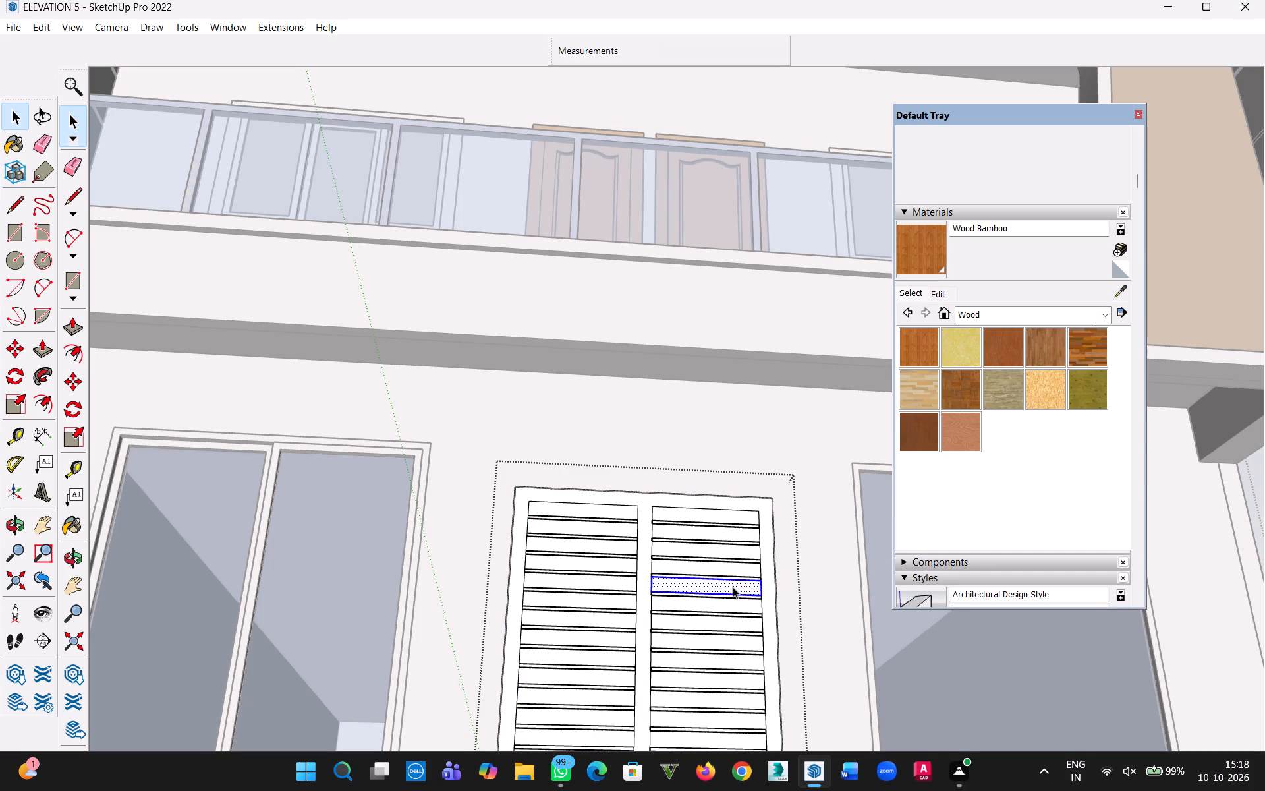
{"action": "left_click", "coordinate": [733, 587]}
{"action": "left_click", "coordinate": [911, 355]}
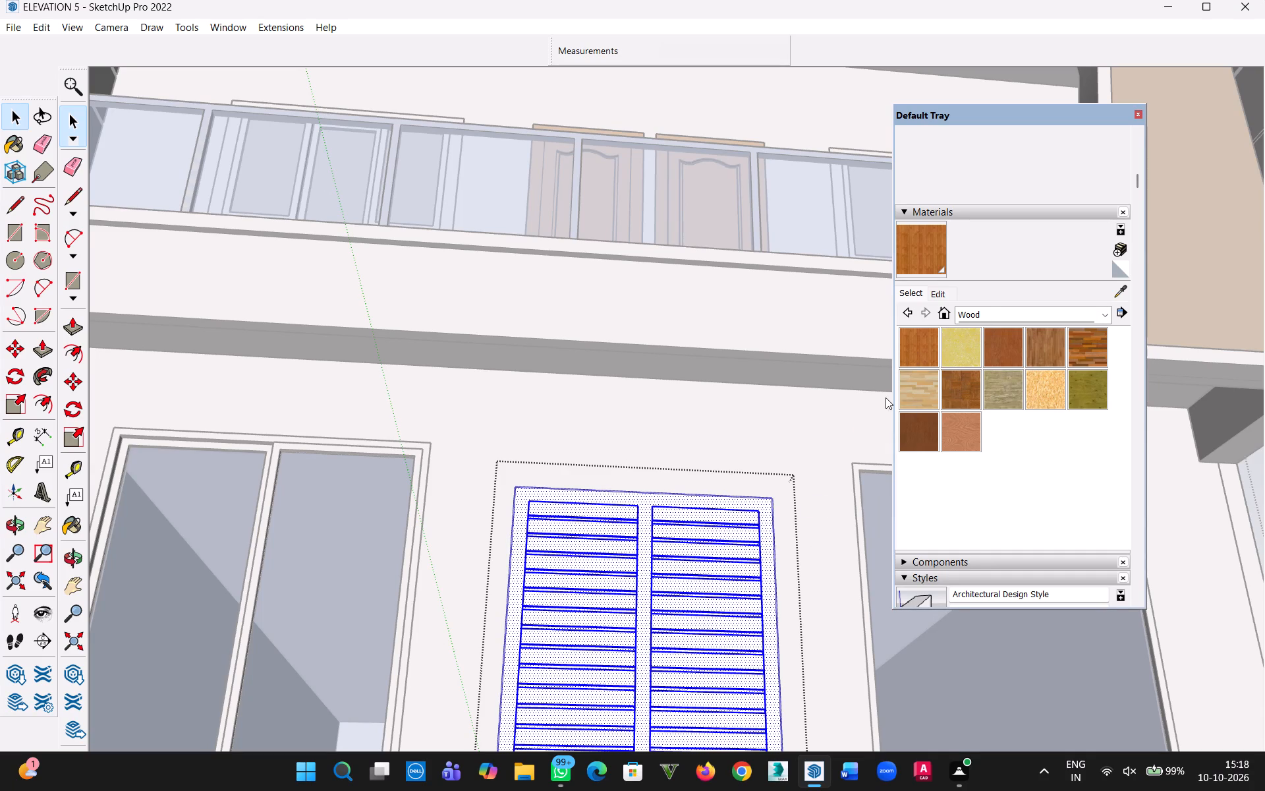
{"action": "left_click", "coordinate": [731, 585]}
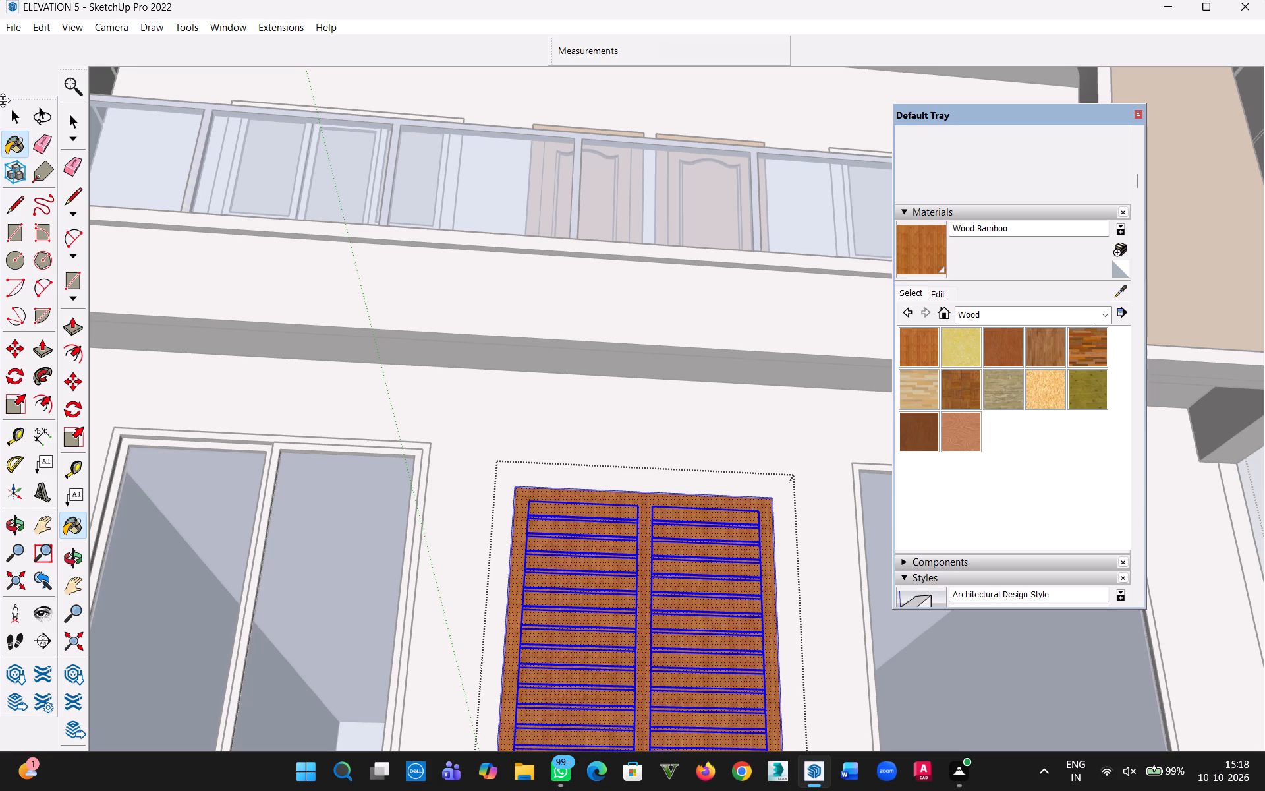
Select the frame face of the lowest storey's louvred door, paint it Metal Silver, and leave the door's group.
{"action": "left_click", "coordinate": [12, 122]}
{"action": "triple_click", "coordinate": [646, 502]}
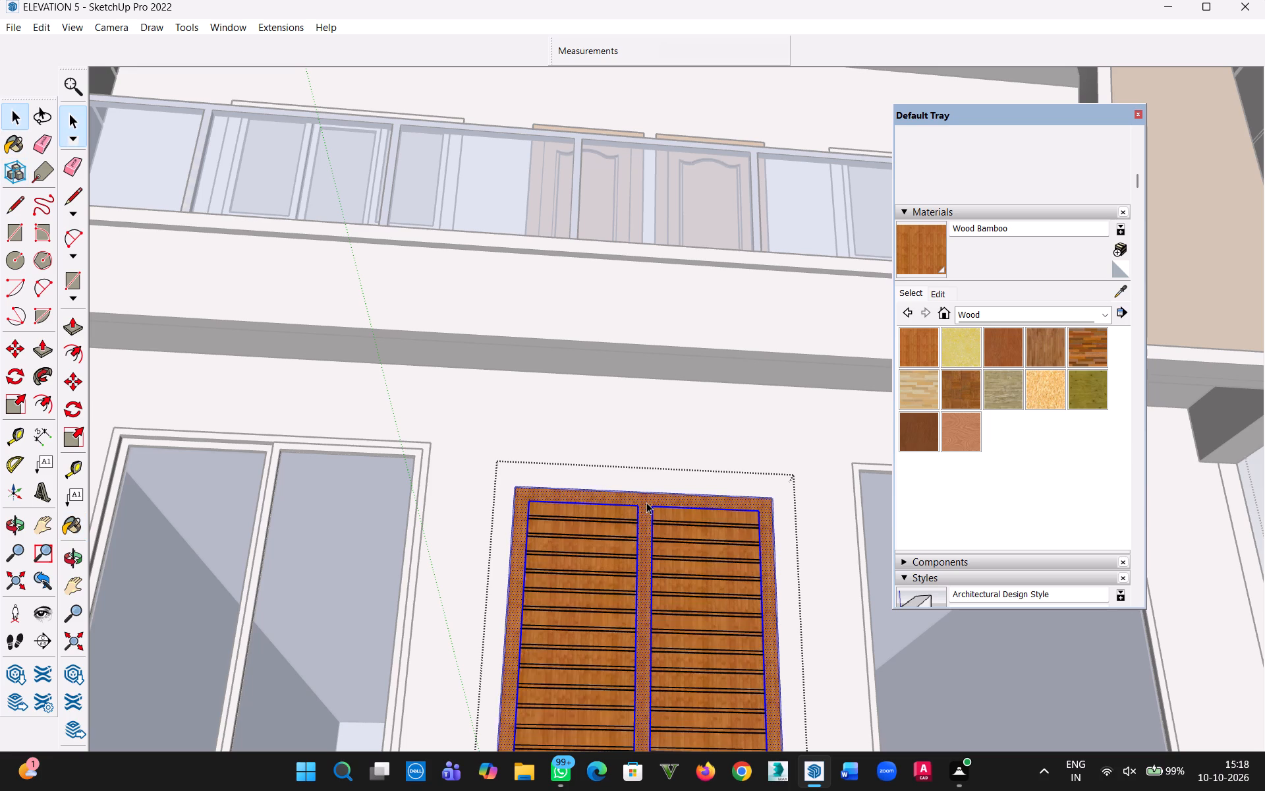
{"action": "triple_click", "coordinate": [642, 498]}
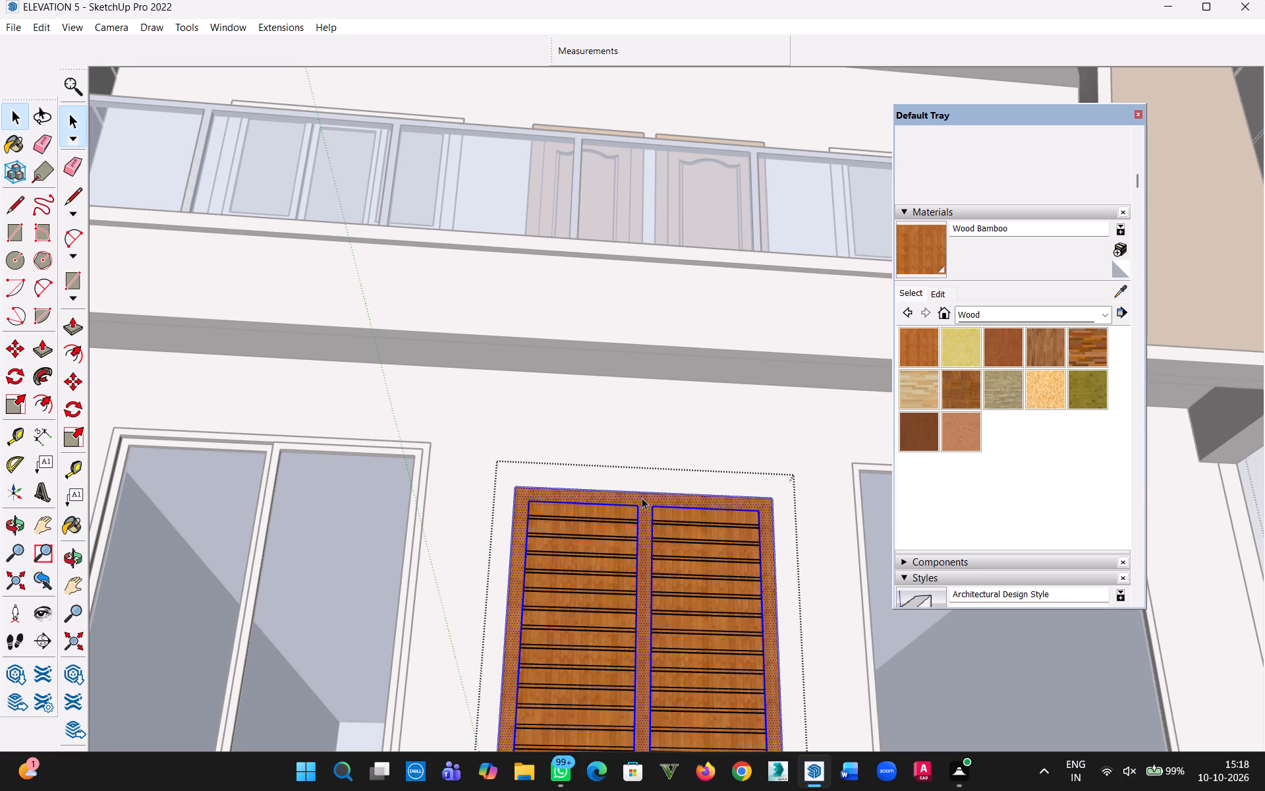
{"action": "double_click", "coordinate": [642, 498]}
{"action": "left_click", "coordinate": [1013, 315]}
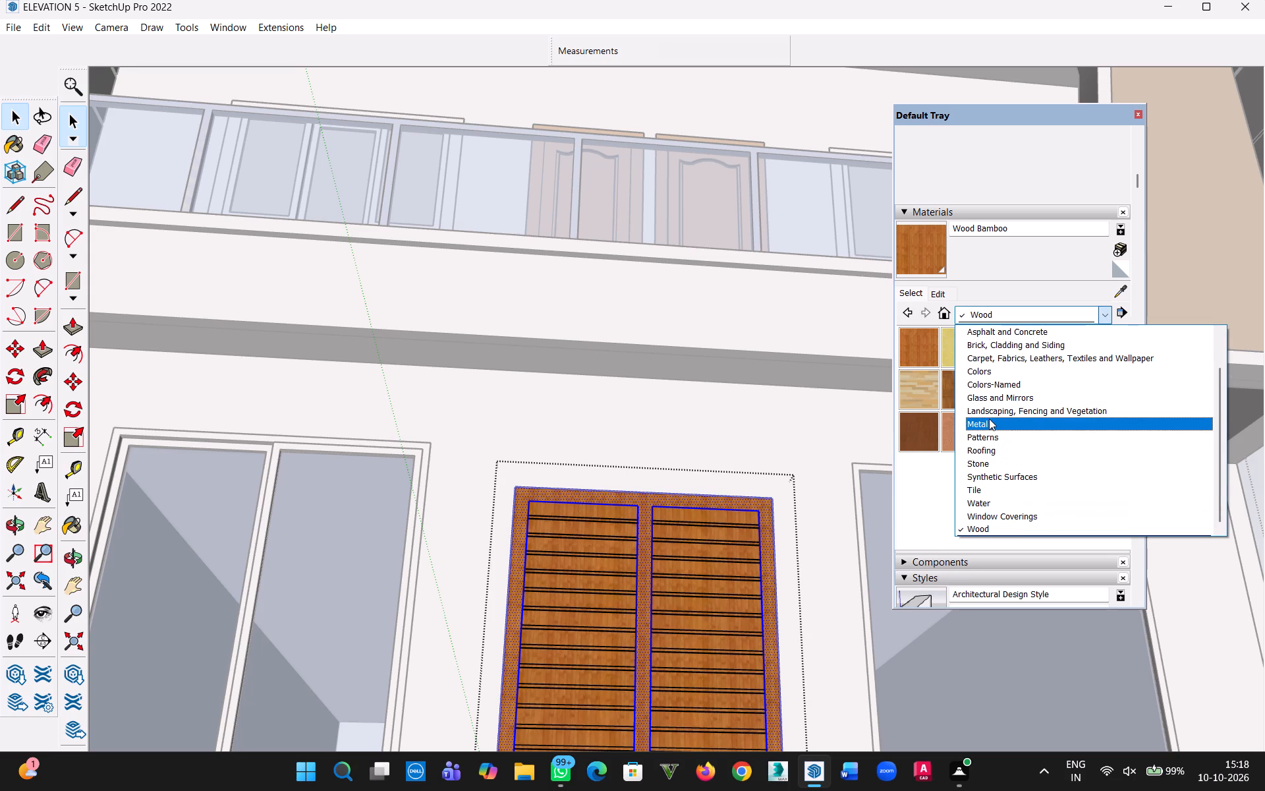
{"action": "left_click", "coordinate": [989, 419]}
{"action": "left_click", "coordinate": [1010, 392]}
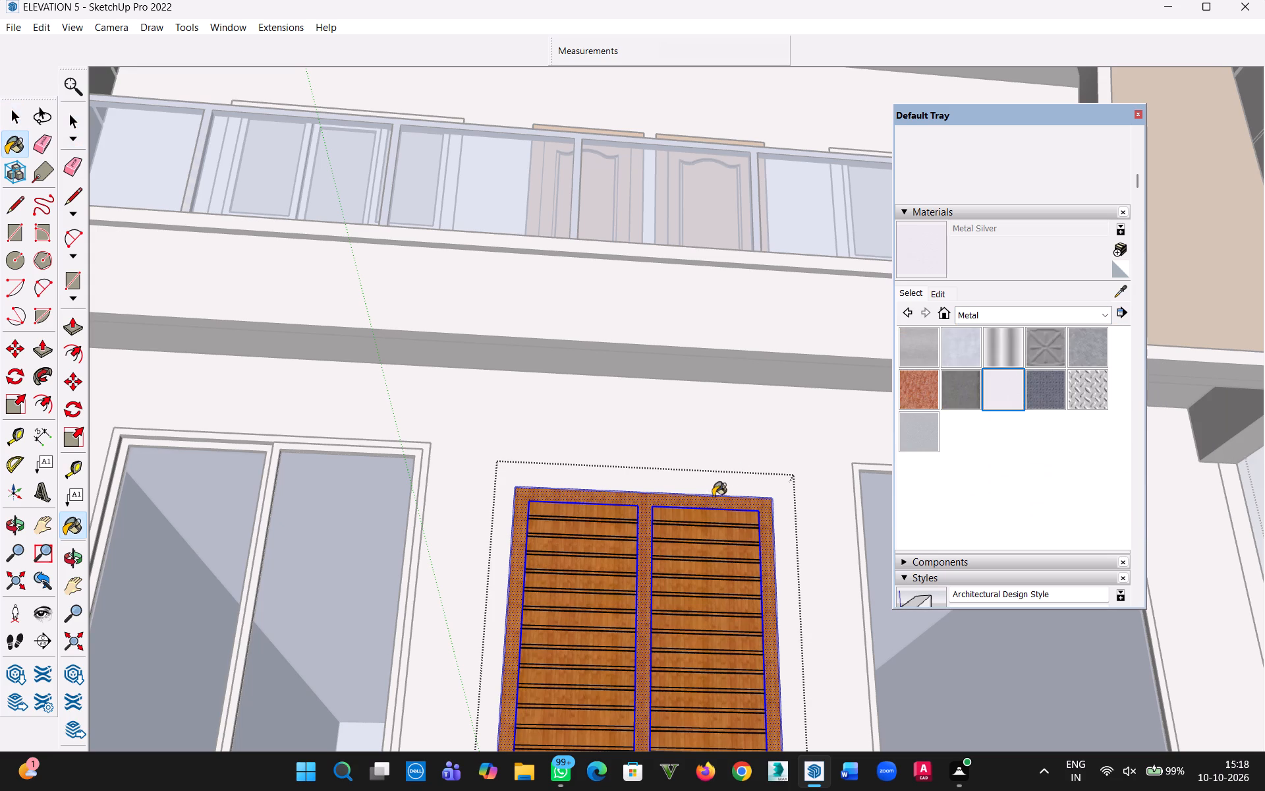
{"action": "left_click", "coordinate": [649, 500]}
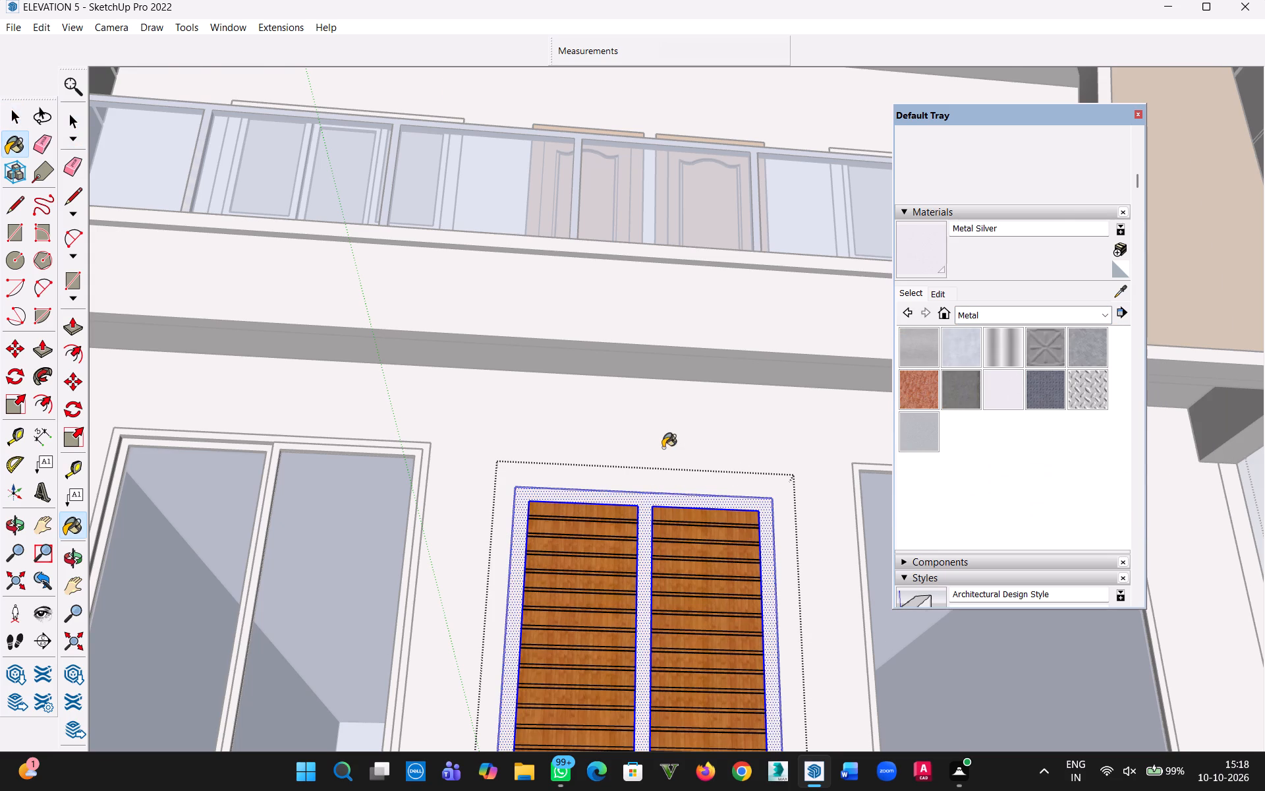
{"action": "scroll", "coordinate": [663, 450], "scroll_direction": "down", "scroll_amount": 5}
{"action": "middle_click_drag", "start_coordinate": [667, 465], "coordinate": [707, 667]}
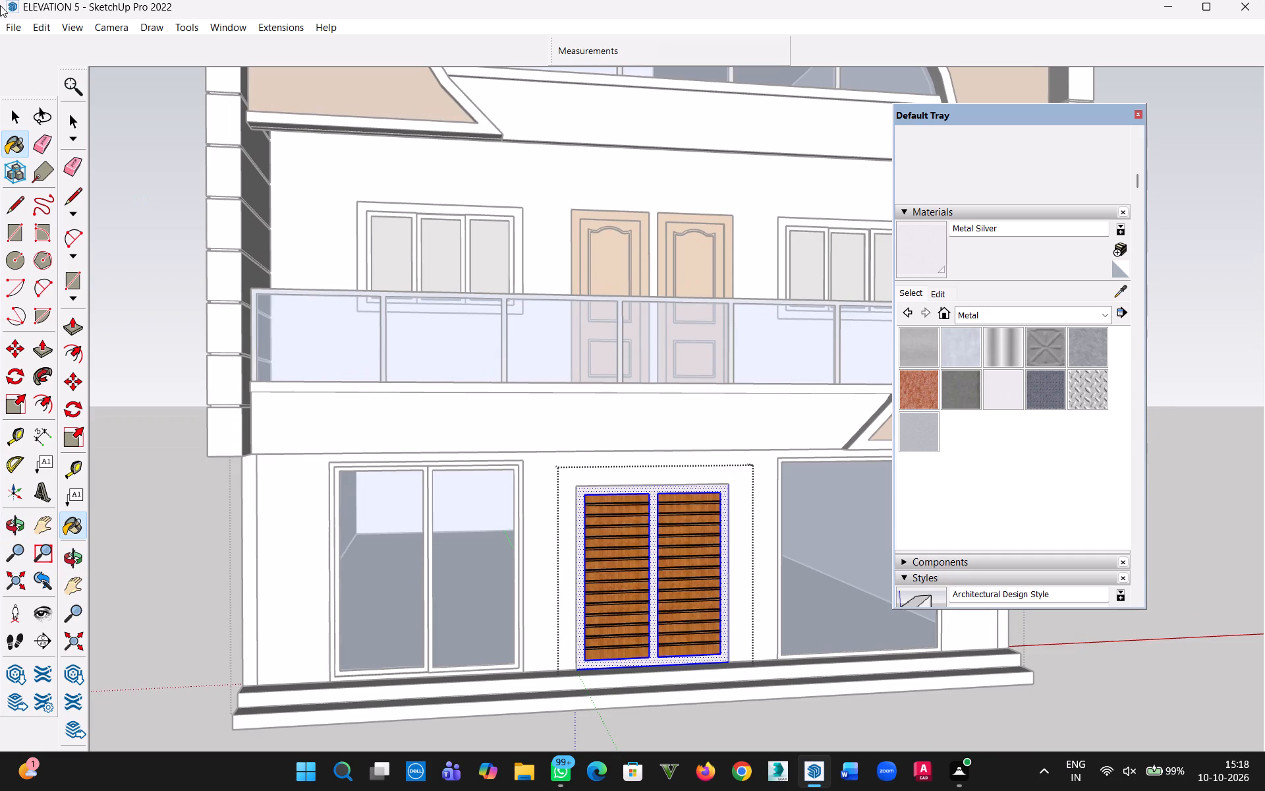
{"action": "left_click", "coordinate": [14, 118]}
{"action": "left_click", "coordinate": [178, 266]}
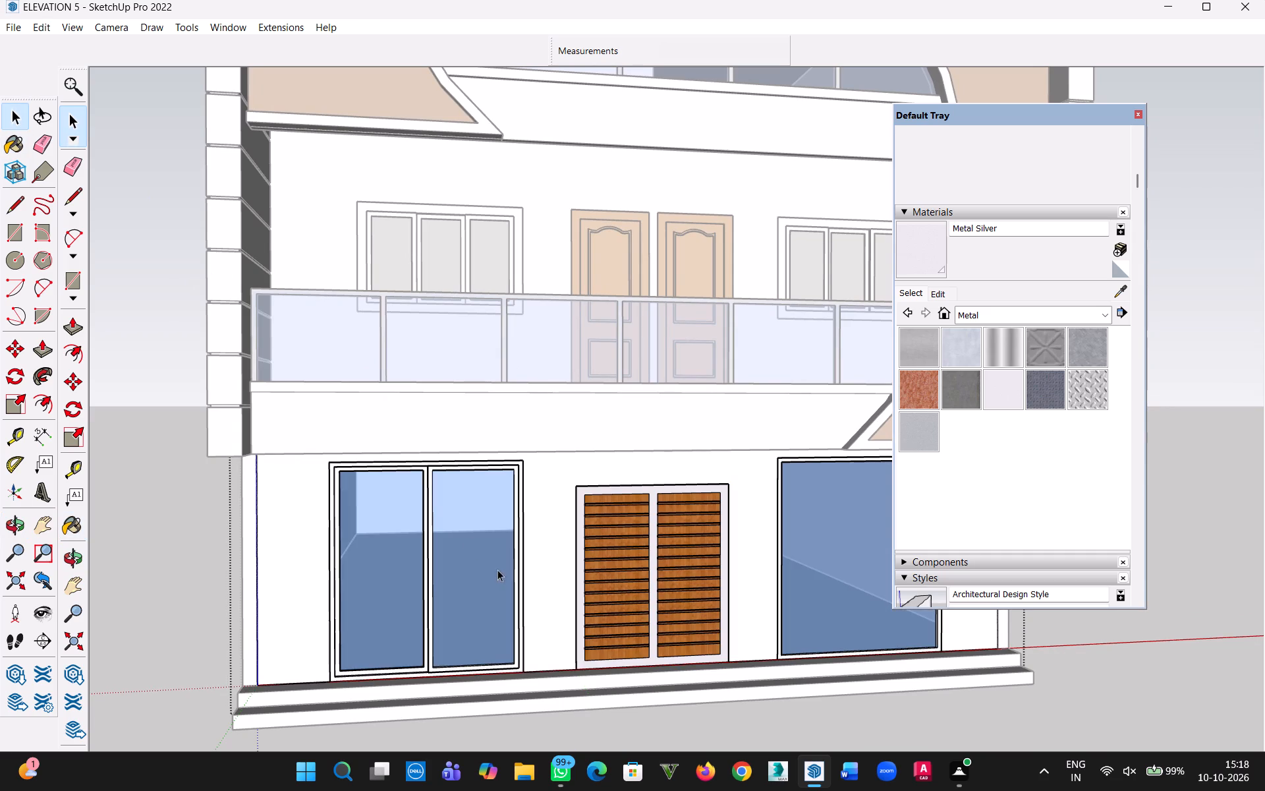
Paint the frame of the lowest storey's left-hand two-pane sliding window with Metal Silver and leave the storey's group.
{"action": "scroll", "coordinate": [493, 510], "scroll_direction": "up", "scroll_amount": 8}
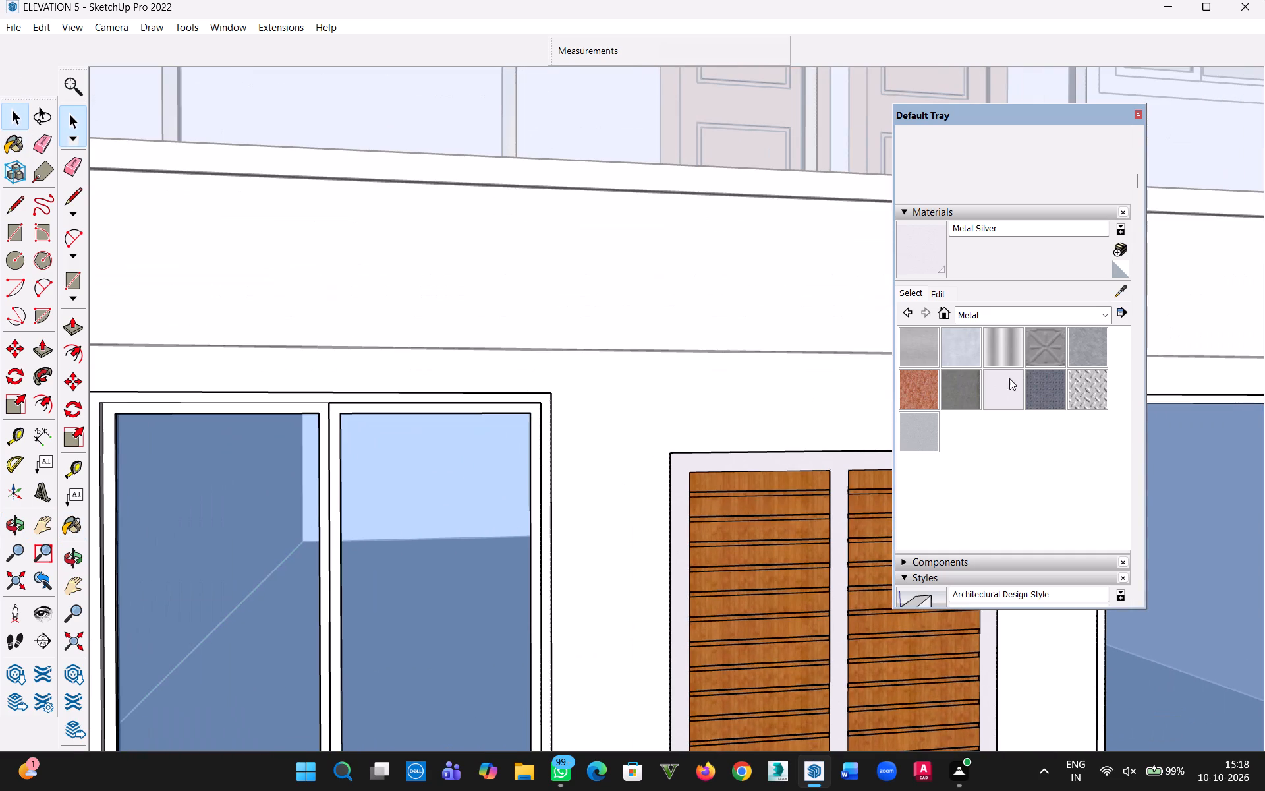
{"action": "left_click", "coordinate": [999, 384]}
{"action": "left_click", "coordinate": [545, 465]}
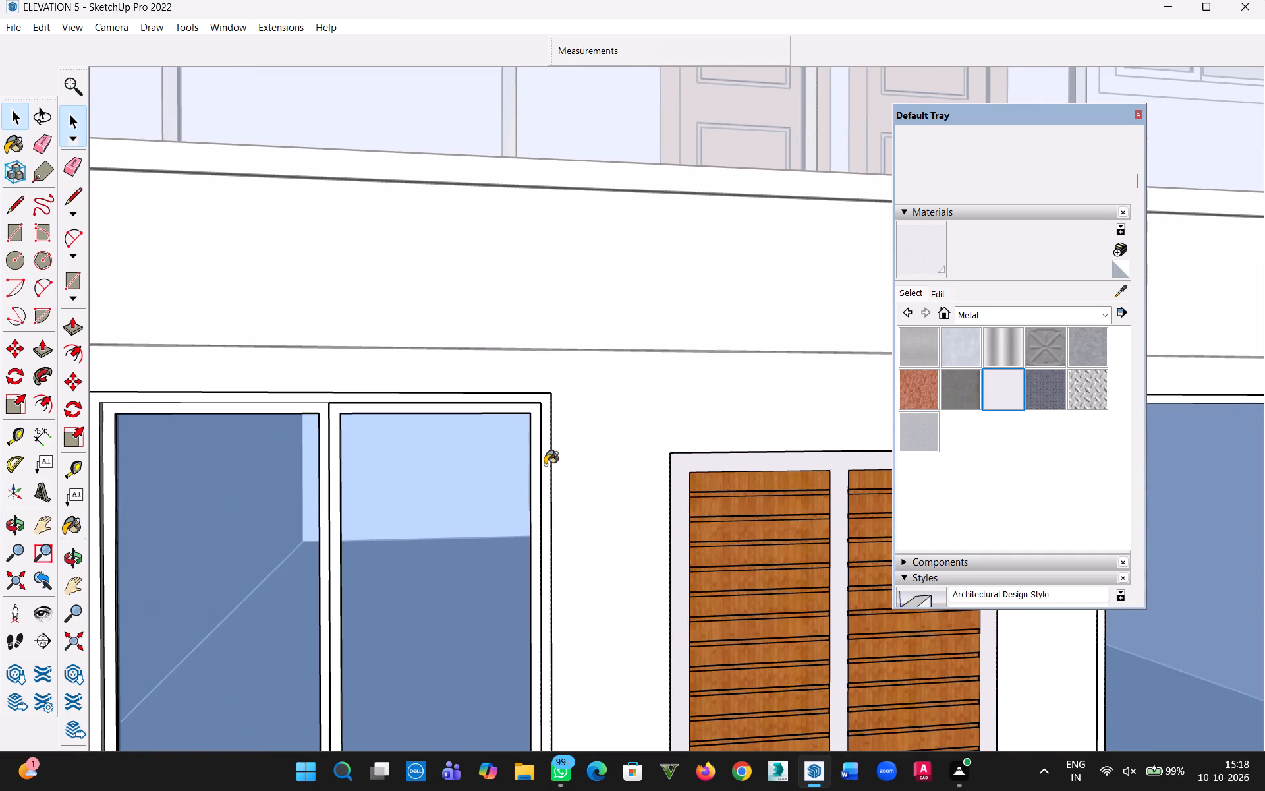
{"action": "scroll", "coordinate": [404, 378], "scroll_direction": "down", "scroll_amount": 9}
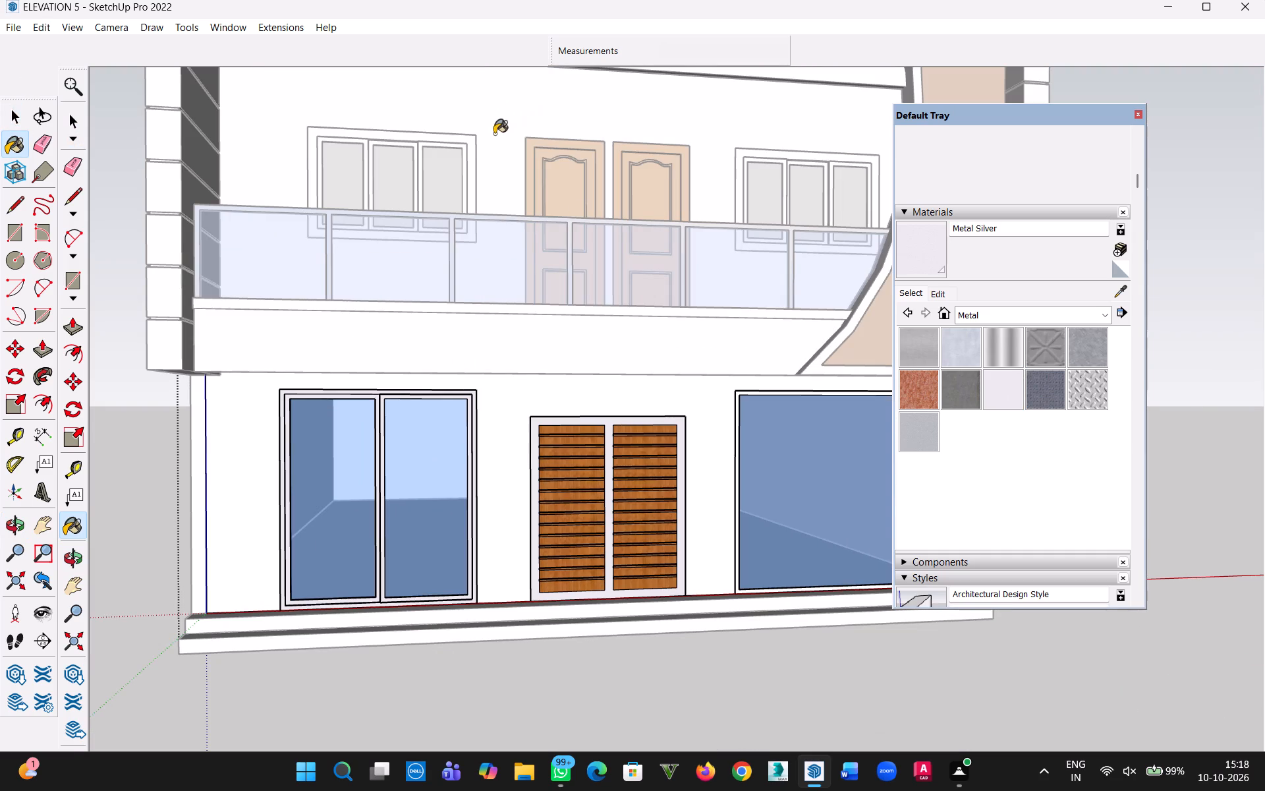
{"action": "left_click", "coordinate": [16, 118]}
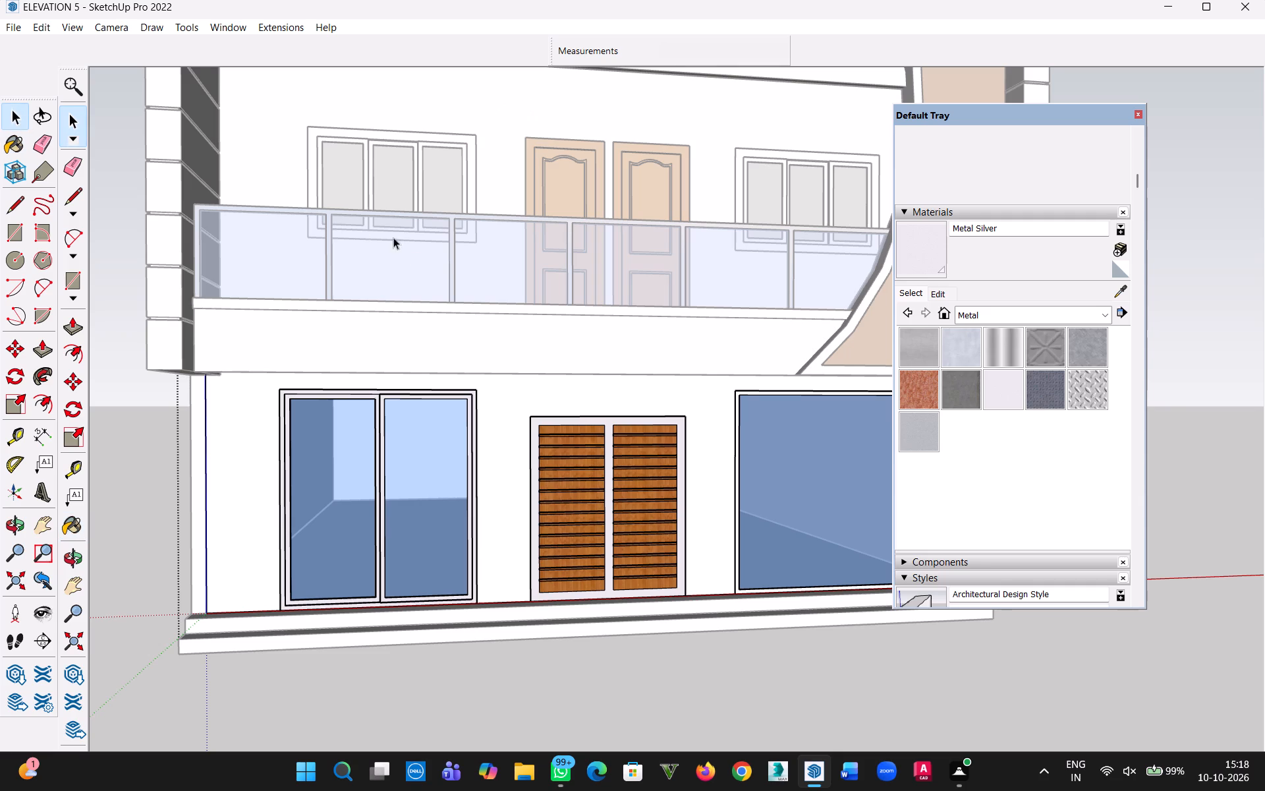
{"action": "left_click", "coordinate": [414, 254]}
Paint the frames of both three-pane windows flanking the wooden doors behind the lowest balcony with Metal Silver.
{"action": "middle_click_drag", "start_coordinate": [468, 225], "coordinate": [487, 368]}
{"action": "scroll", "coordinate": [464, 250], "scroll_direction": "up", "scroll_amount": 3}
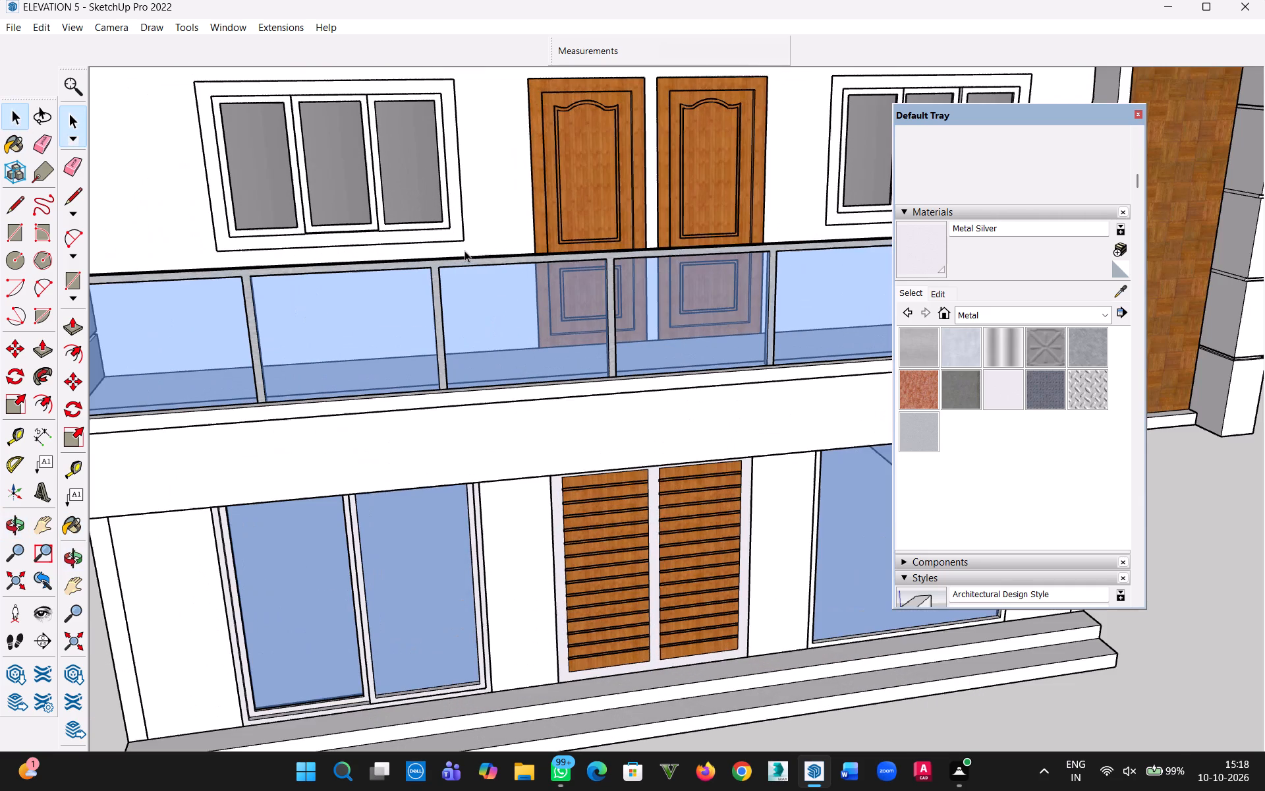
{"action": "key", "text": "b"}
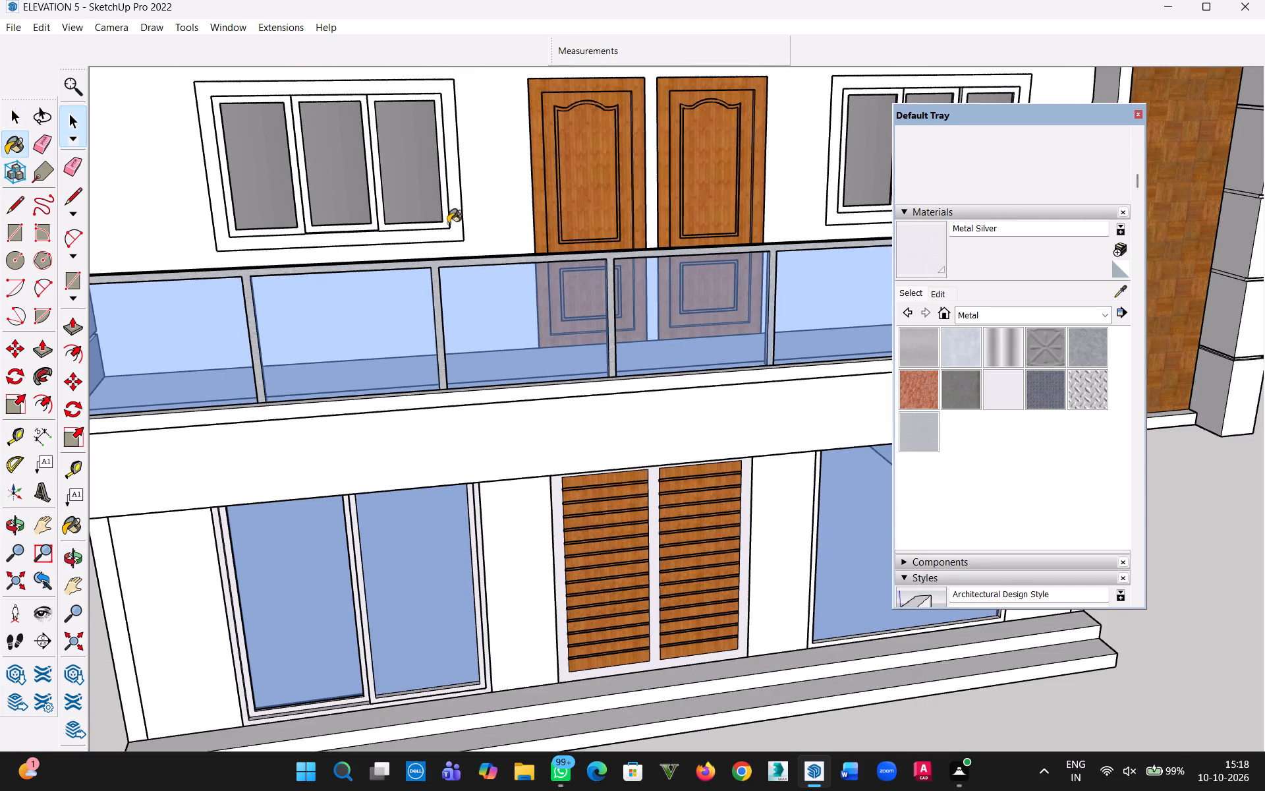
{"action": "left_click", "coordinate": [453, 224]}
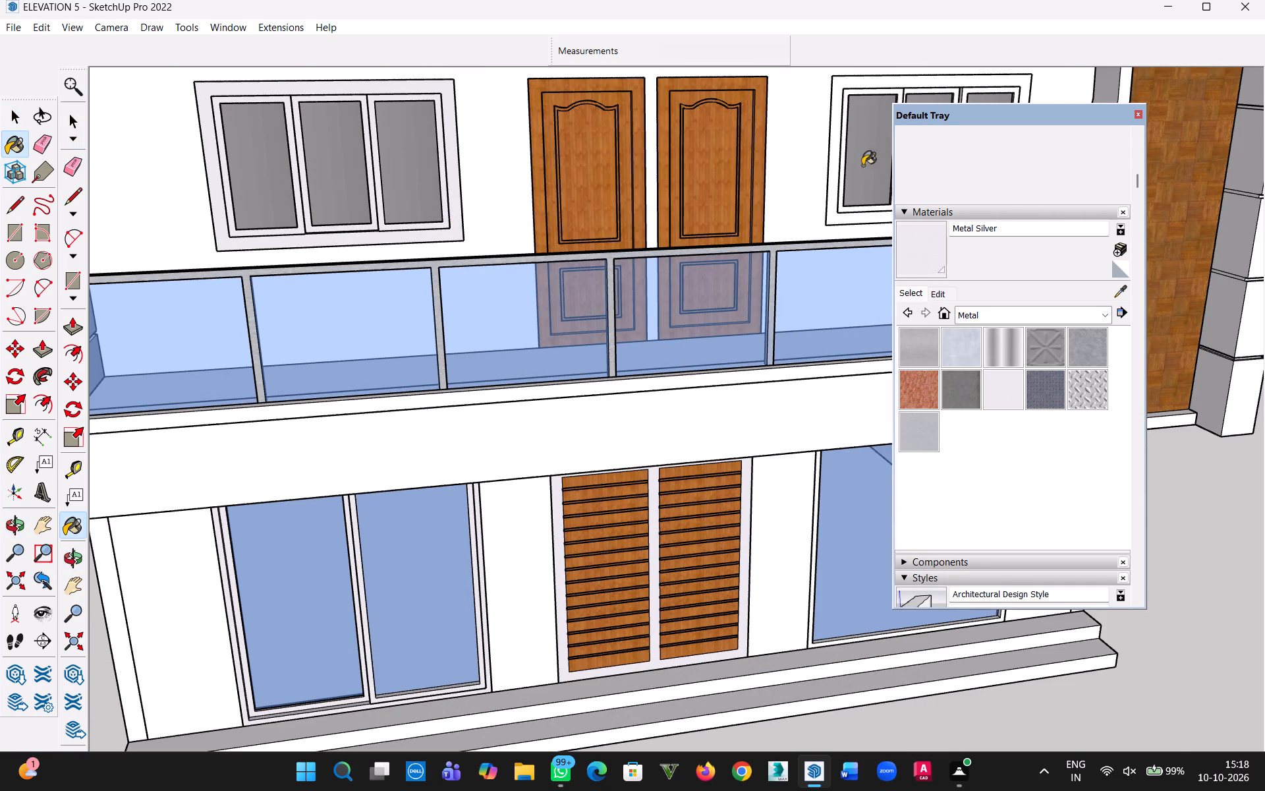
{"action": "left_click", "coordinate": [835, 169]}
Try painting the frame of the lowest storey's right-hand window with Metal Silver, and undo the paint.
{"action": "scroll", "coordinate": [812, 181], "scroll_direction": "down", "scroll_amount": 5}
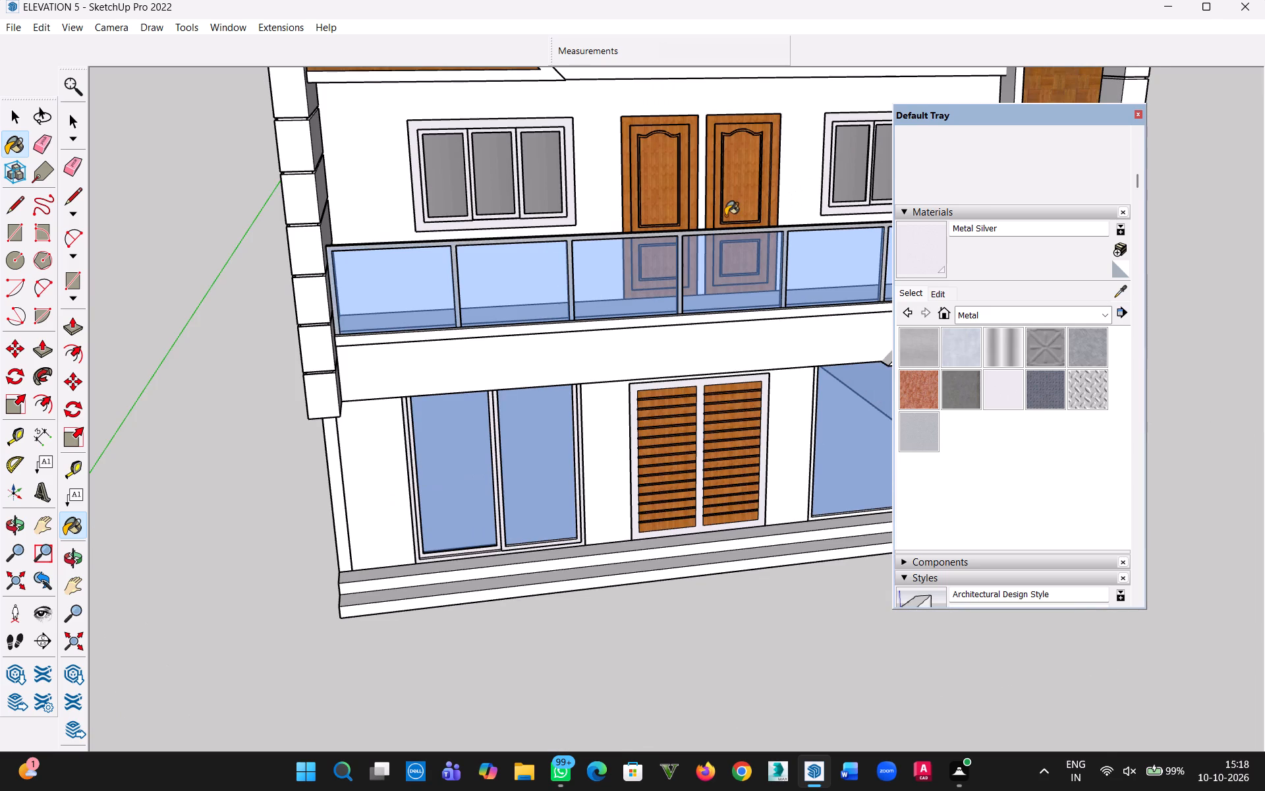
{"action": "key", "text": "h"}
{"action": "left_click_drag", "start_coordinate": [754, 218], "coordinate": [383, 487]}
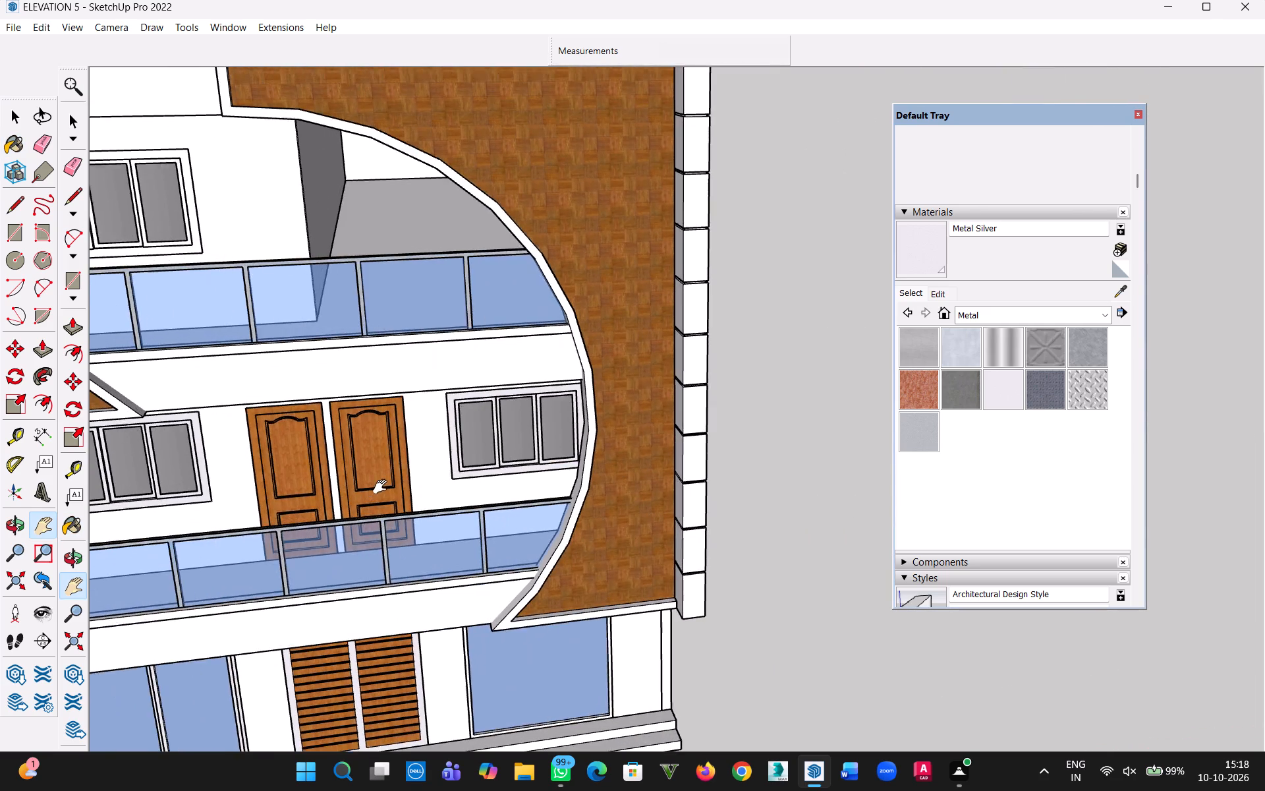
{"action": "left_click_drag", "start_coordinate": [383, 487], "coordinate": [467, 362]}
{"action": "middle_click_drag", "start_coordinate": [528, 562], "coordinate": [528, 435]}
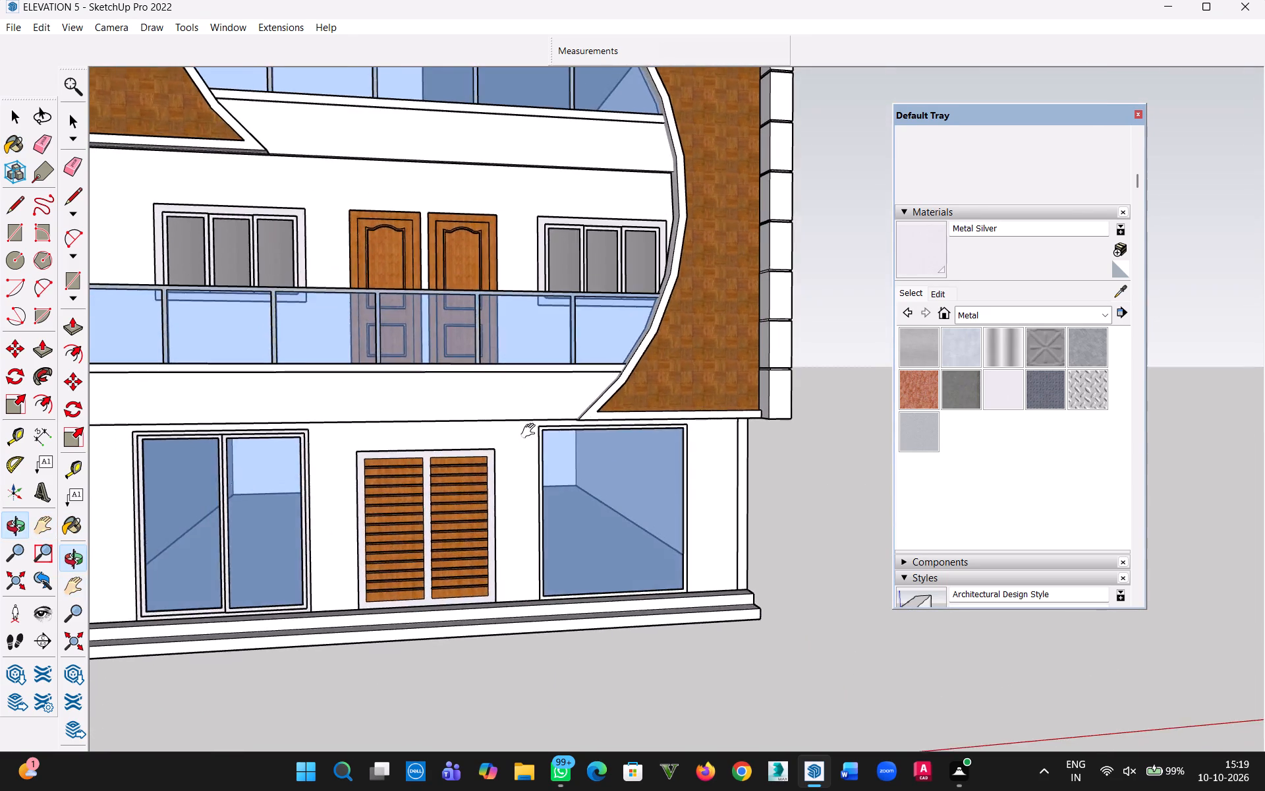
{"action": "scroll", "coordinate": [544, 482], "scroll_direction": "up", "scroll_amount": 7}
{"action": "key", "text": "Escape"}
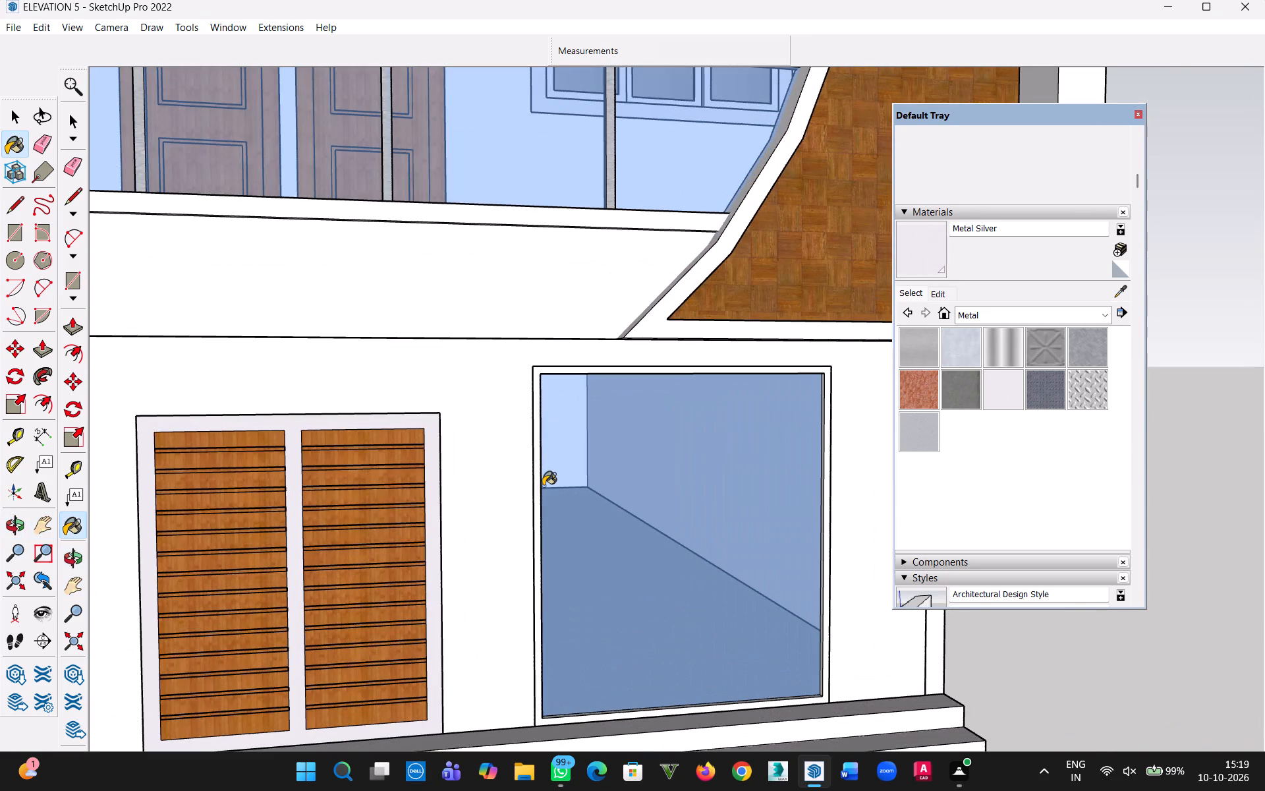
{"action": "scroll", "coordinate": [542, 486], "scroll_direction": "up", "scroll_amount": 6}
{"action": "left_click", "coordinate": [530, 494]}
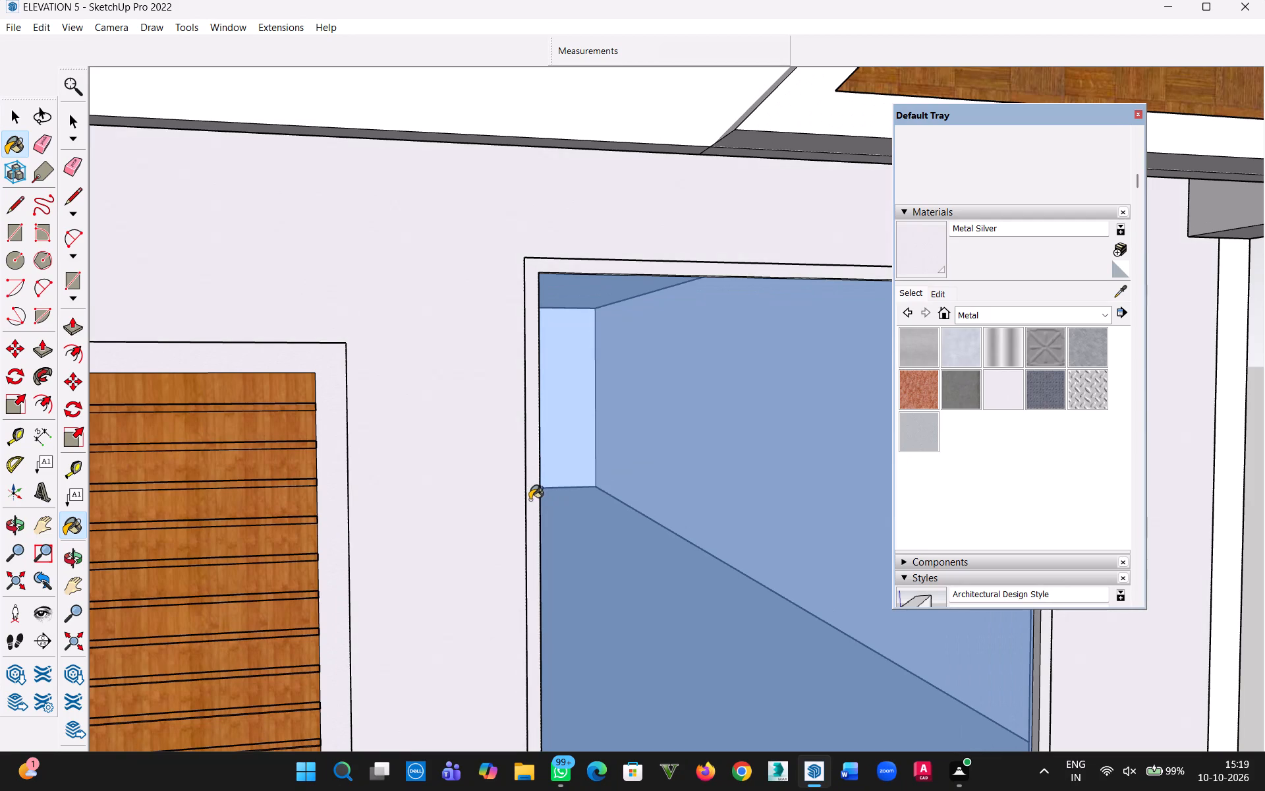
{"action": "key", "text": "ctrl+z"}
Open the lowest storey's right-hand window group, paint its frame with Metal Silver, and leave the open groups.
{"action": "scroll", "coordinate": [505, 496], "scroll_direction": "down", "scroll_amount": 7}
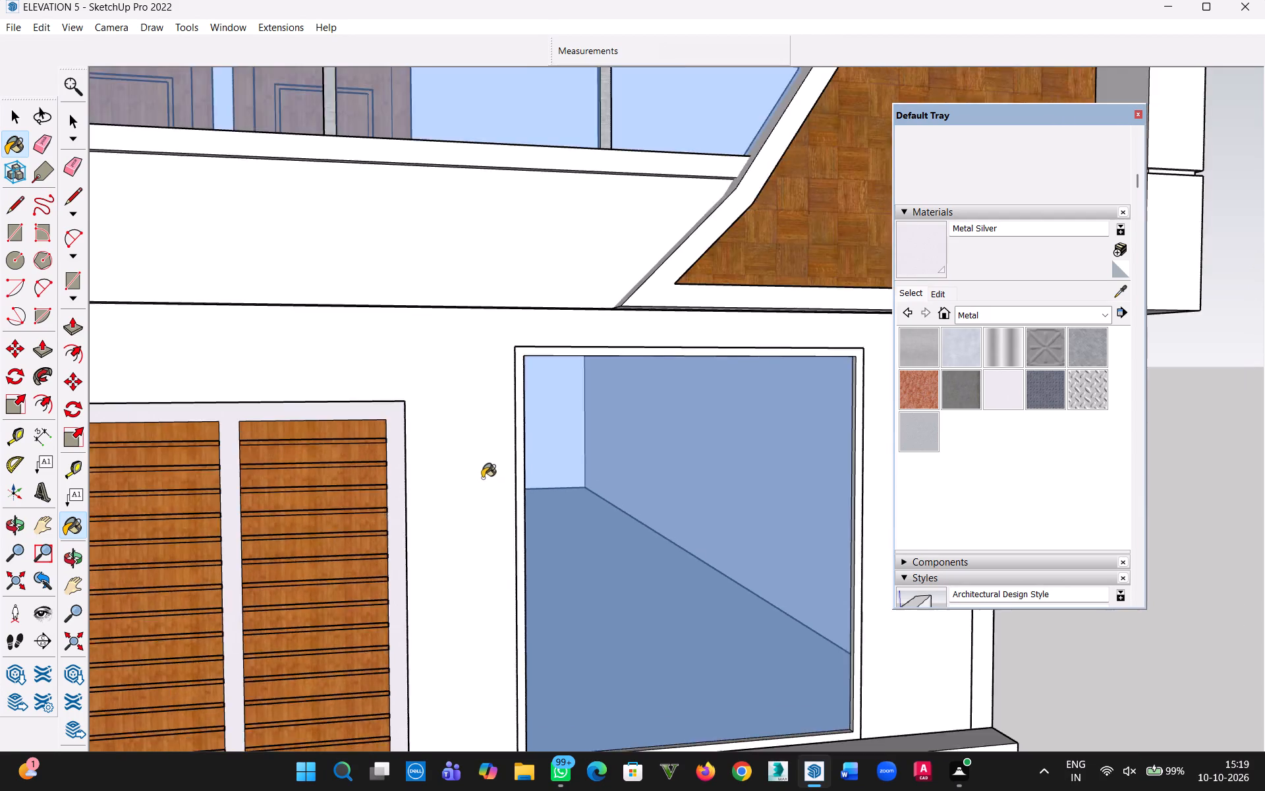
{"action": "scroll", "coordinate": [482, 478], "scroll_direction": "down", "scroll_amount": 4}
{"action": "middle_click_drag", "start_coordinate": [480, 489], "coordinate": [474, 450]}
{"action": "left_click", "coordinate": [8, 115]}
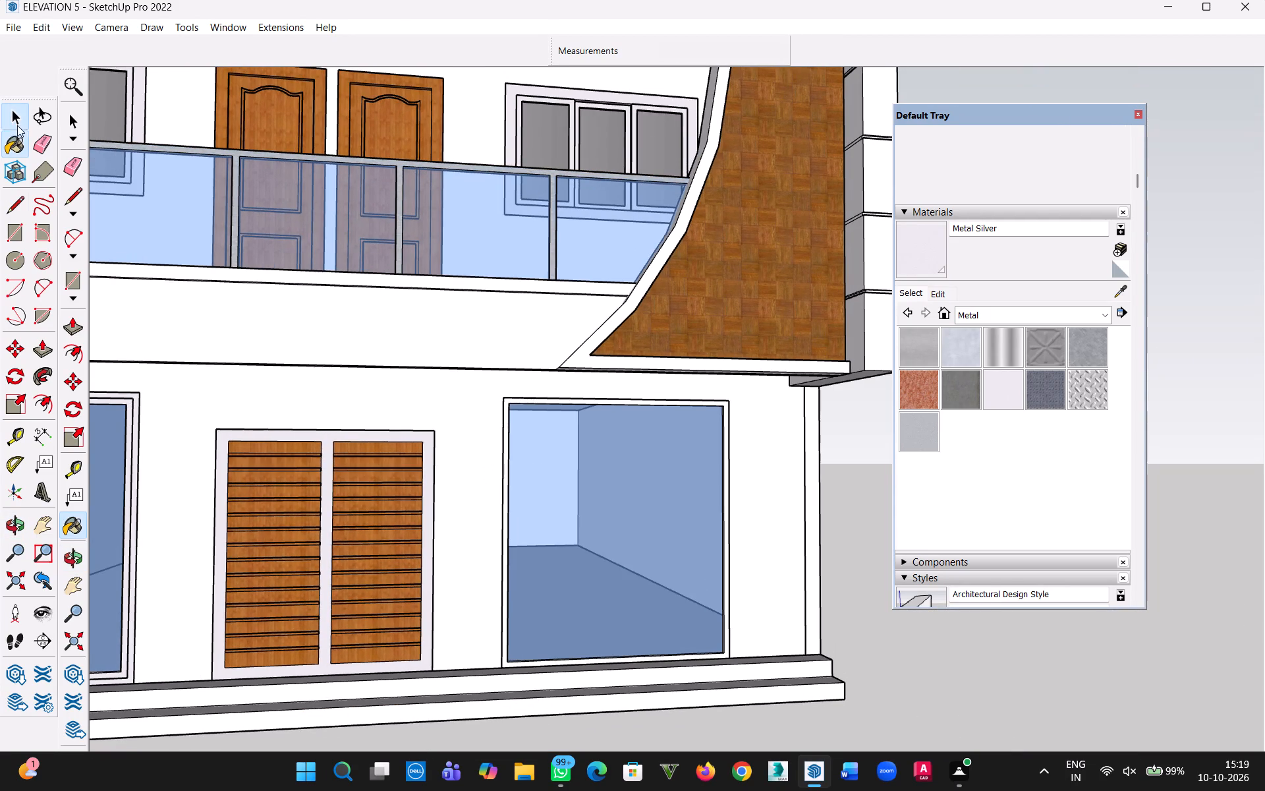
{"action": "scroll", "coordinate": [527, 505], "scroll_direction": "up", "scroll_amount": 9}
{"action": "double_click", "coordinate": [484, 511]}
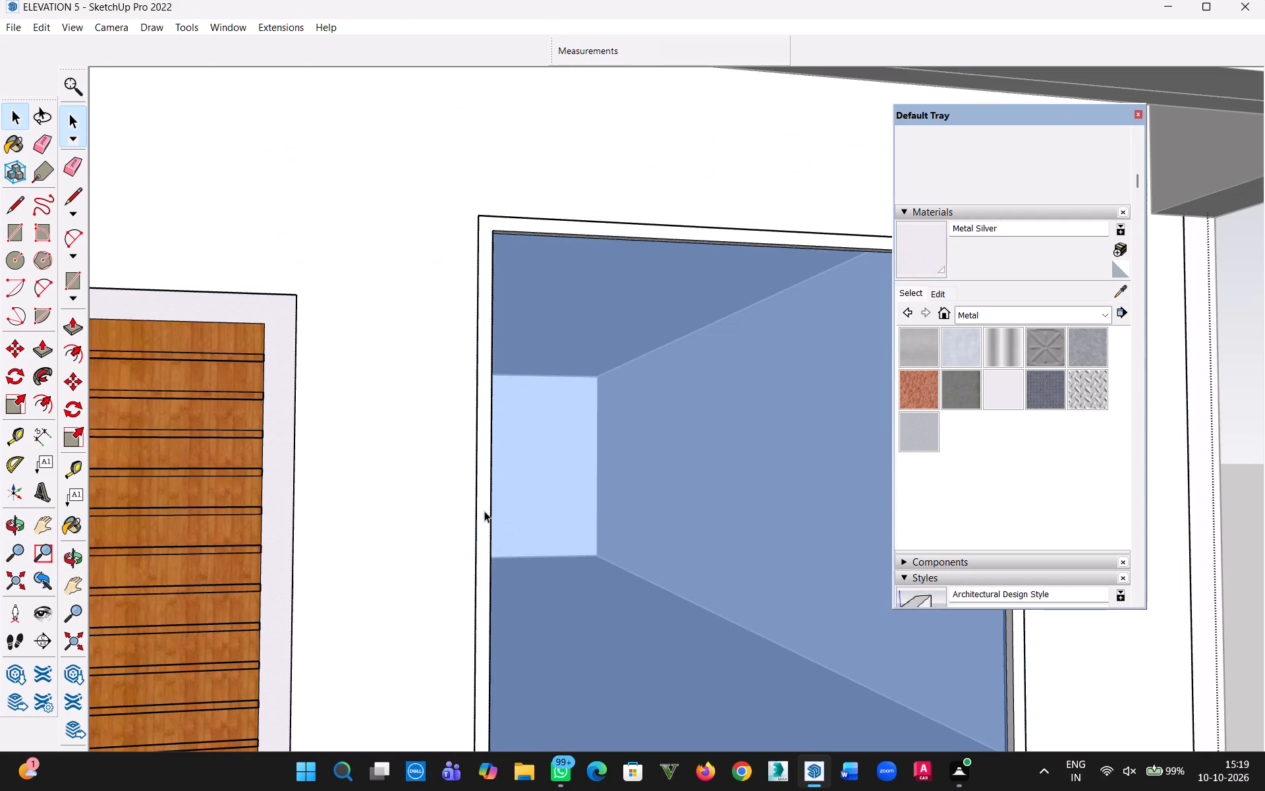
{"action": "left_click", "coordinate": [484, 511]}
{"action": "double_click", "coordinate": [481, 513]}
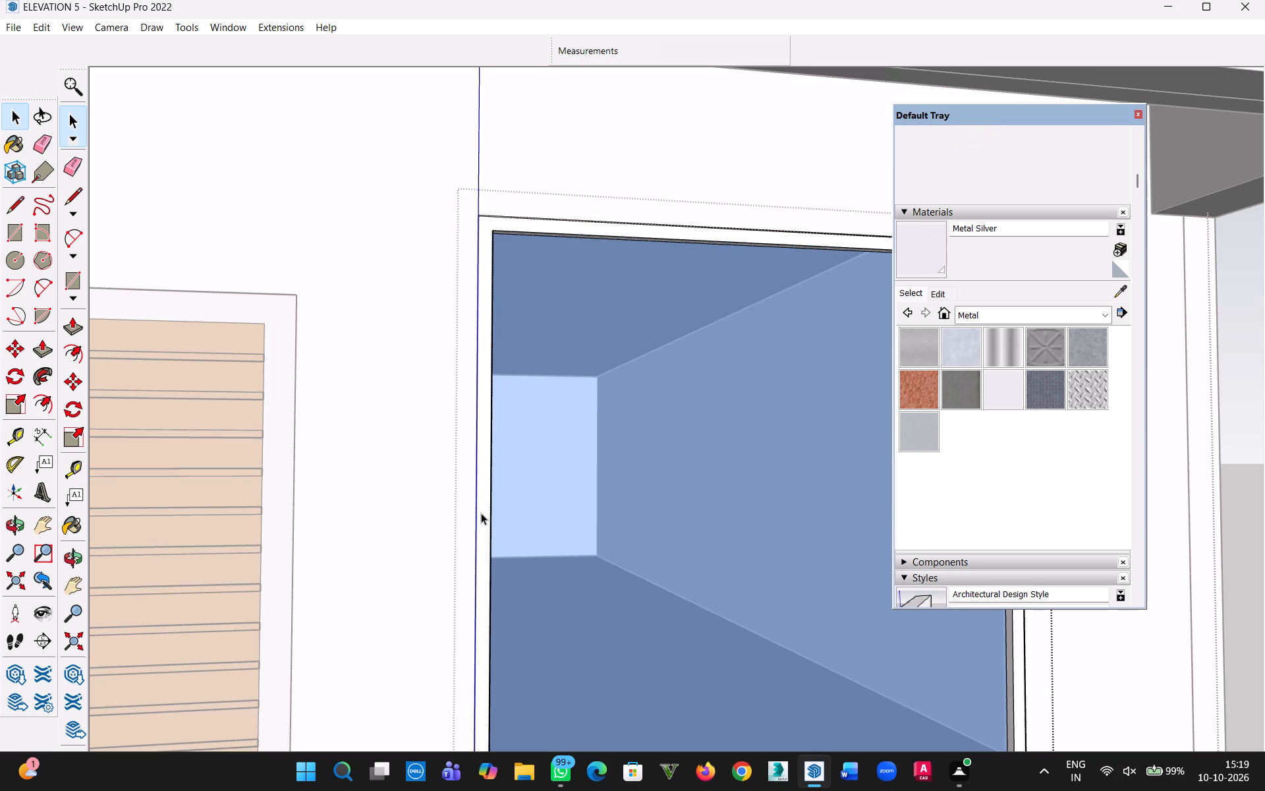
{"action": "key", "text": "b"}
{"action": "left_click", "coordinate": [476, 514]}
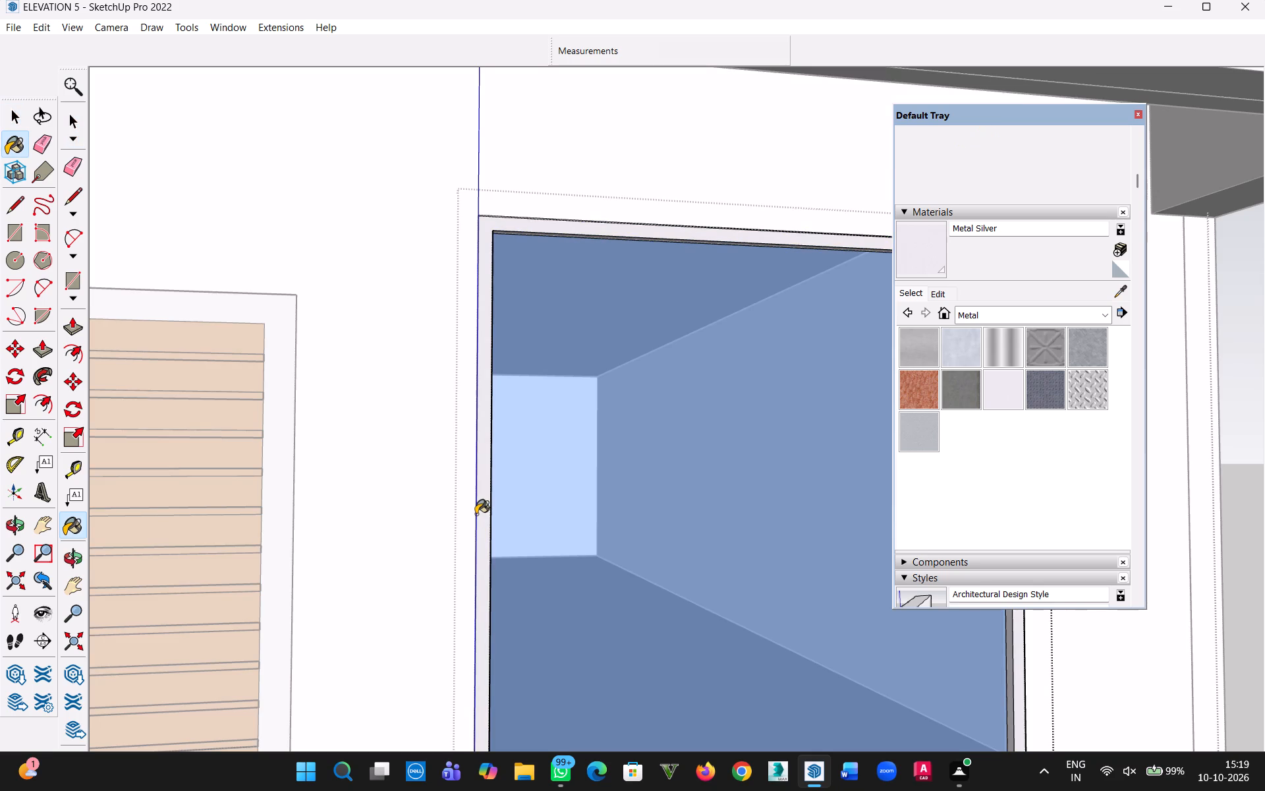
{"action": "scroll", "coordinate": [432, 409], "scroll_direction": "down", "scroll_amount": 20}
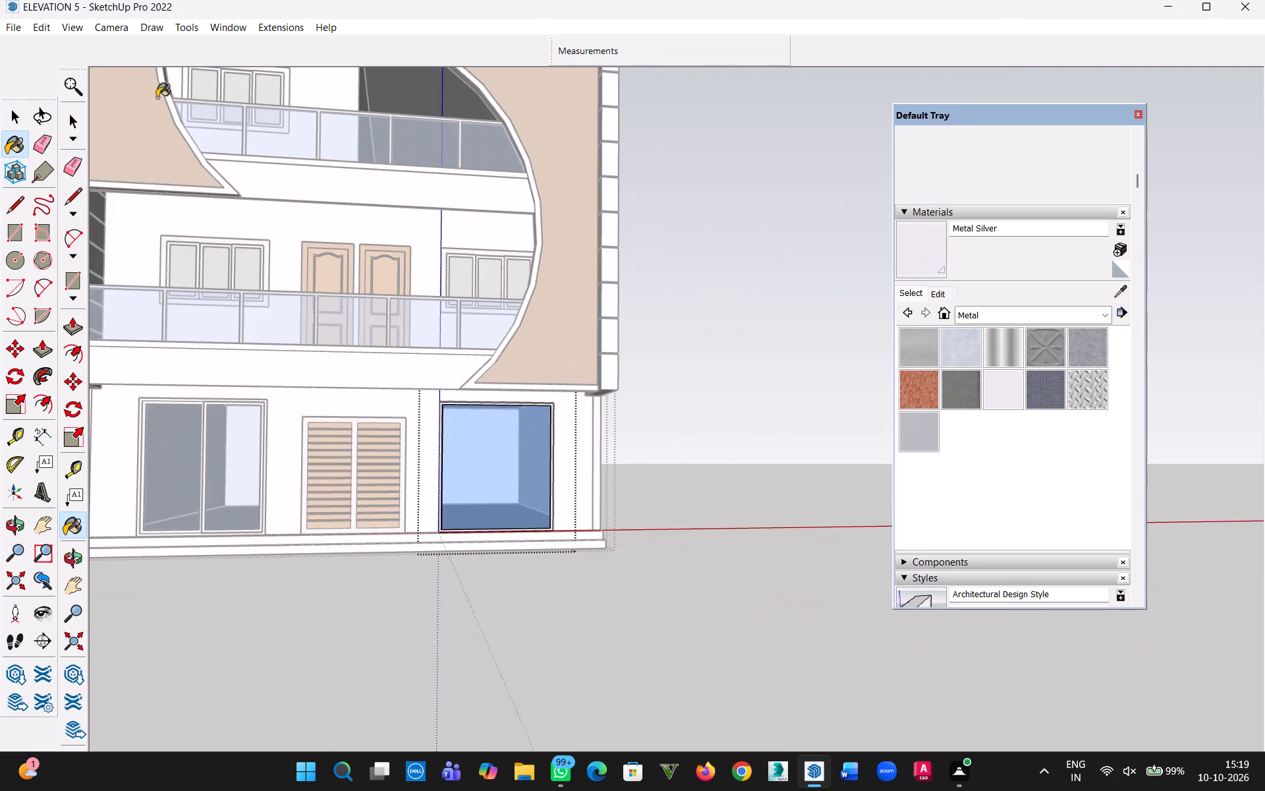
{"action": "left_click", "coordinate": [11, 120]}
{"action": "left_click", "coordinate": [452, 282]}
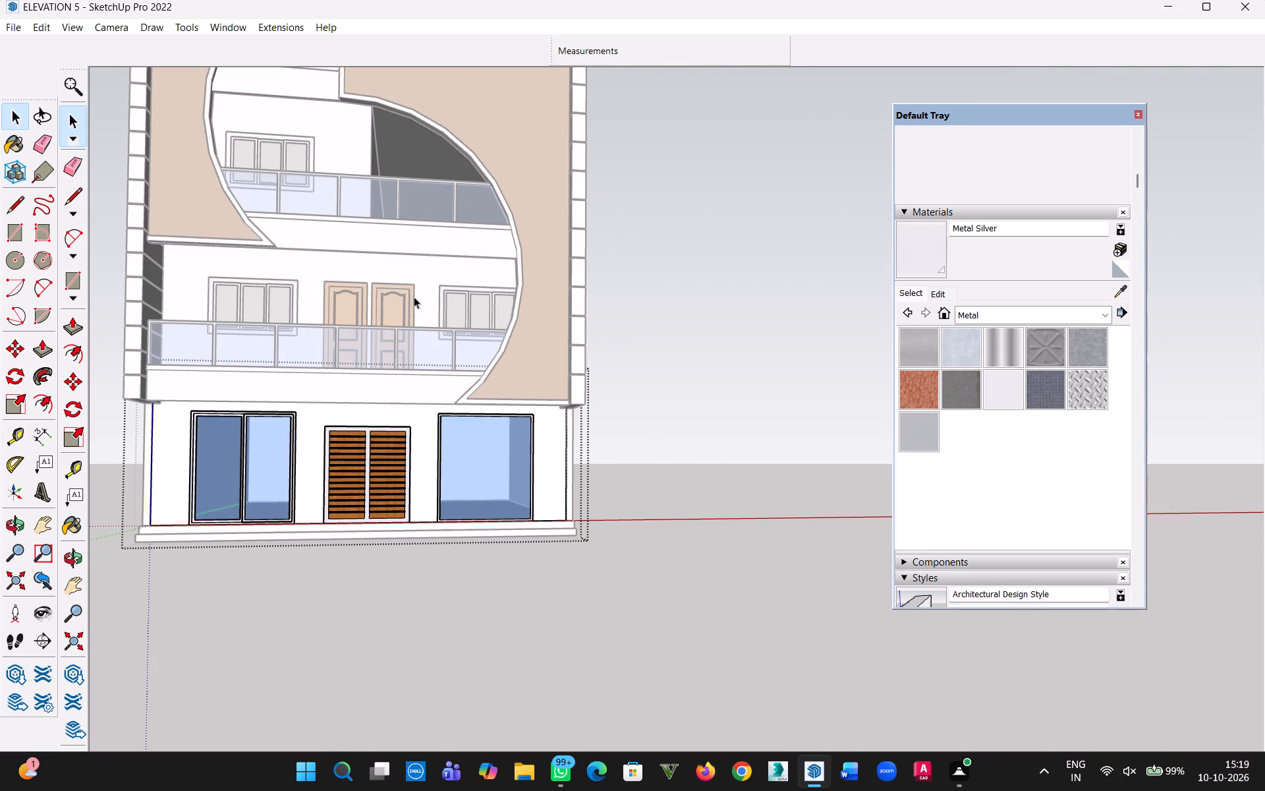
{"action": "left_click", "coordinate": [690, 370]}
Paint the frame of the three-pane window behind the second balcony with Metal Silver.
{"action": "middle_click_drag", "start_coordinate": [495, 336], "coordinate": [629, 504]}
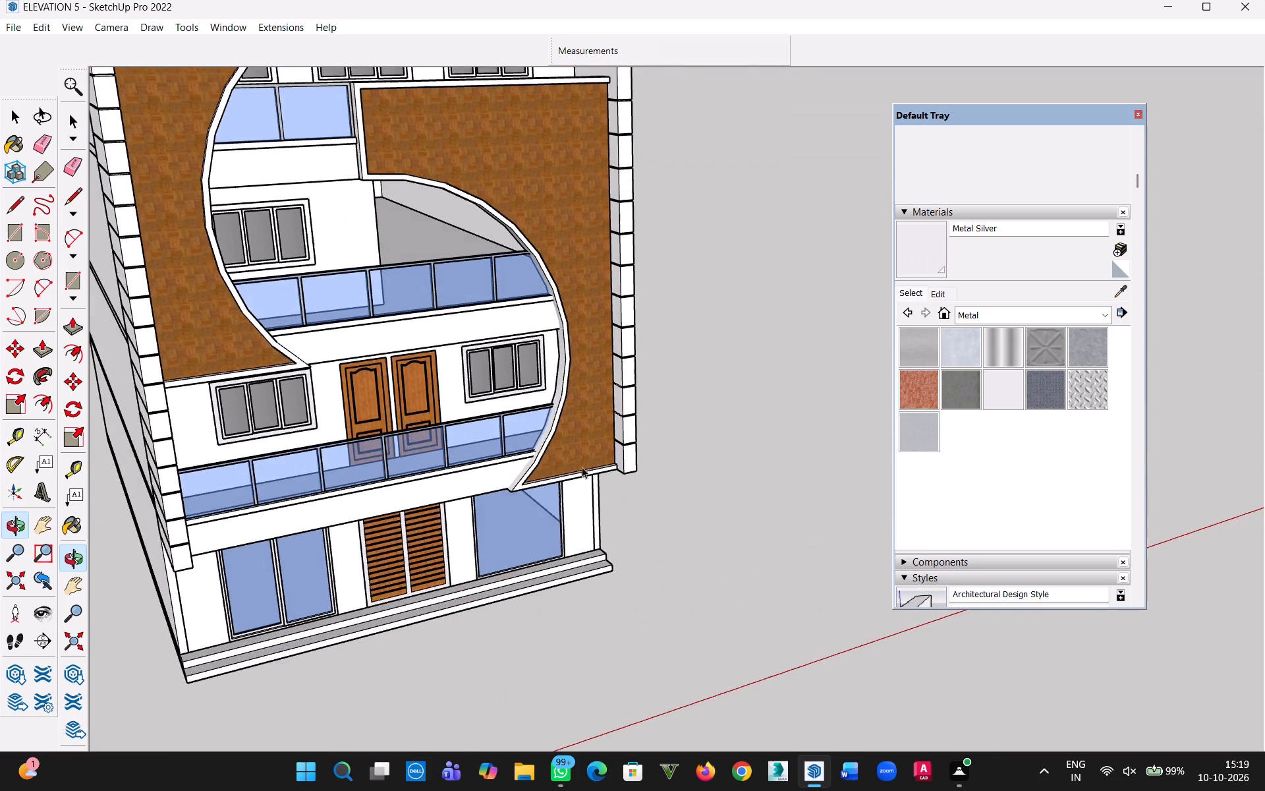
{"action": "scroll", "coordinate": [453, 395], "scroll_direction": "up", "scroll_amount": 12}
{"action": "key", "text": "b"}
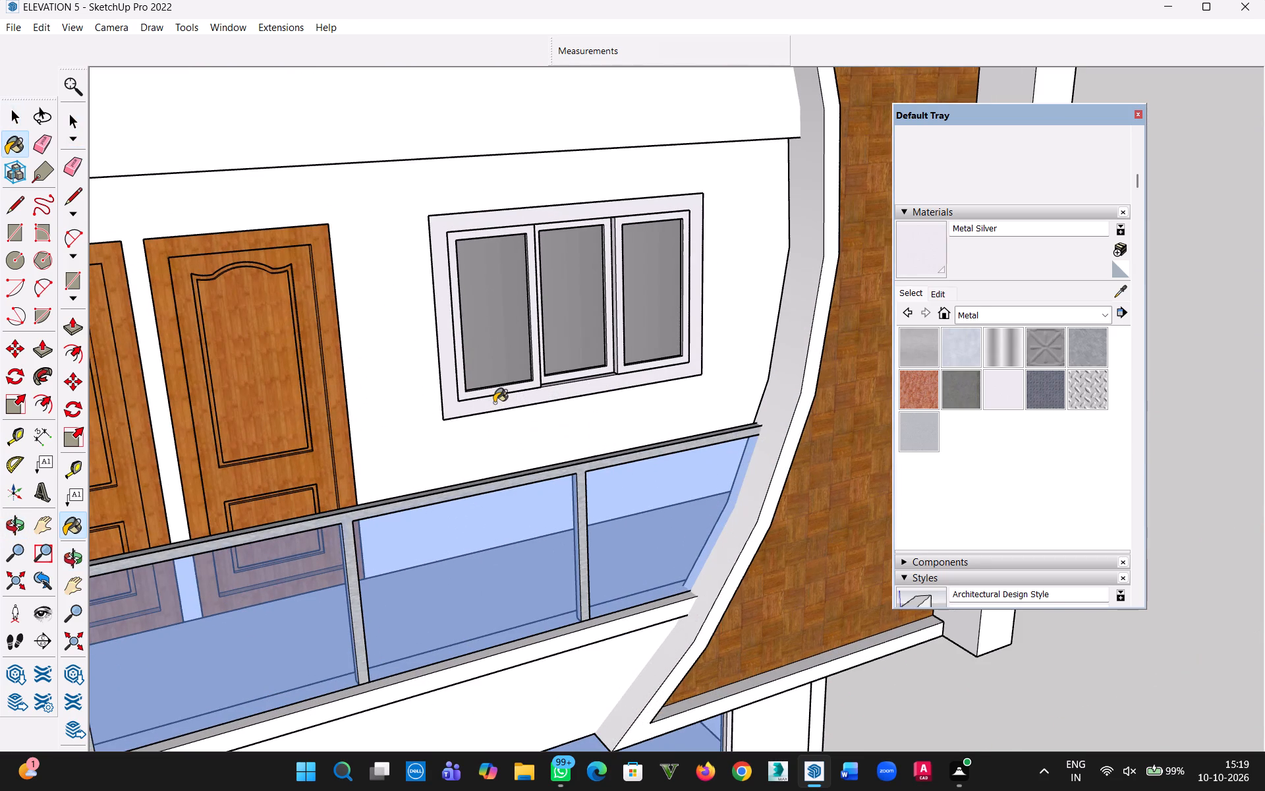
{"action": "left_click", "coordinate": [486, 403]}
{"action": "scroll", "coordinate": [480, 421], "scroll_direction": "down", "scroll_amount": 10}
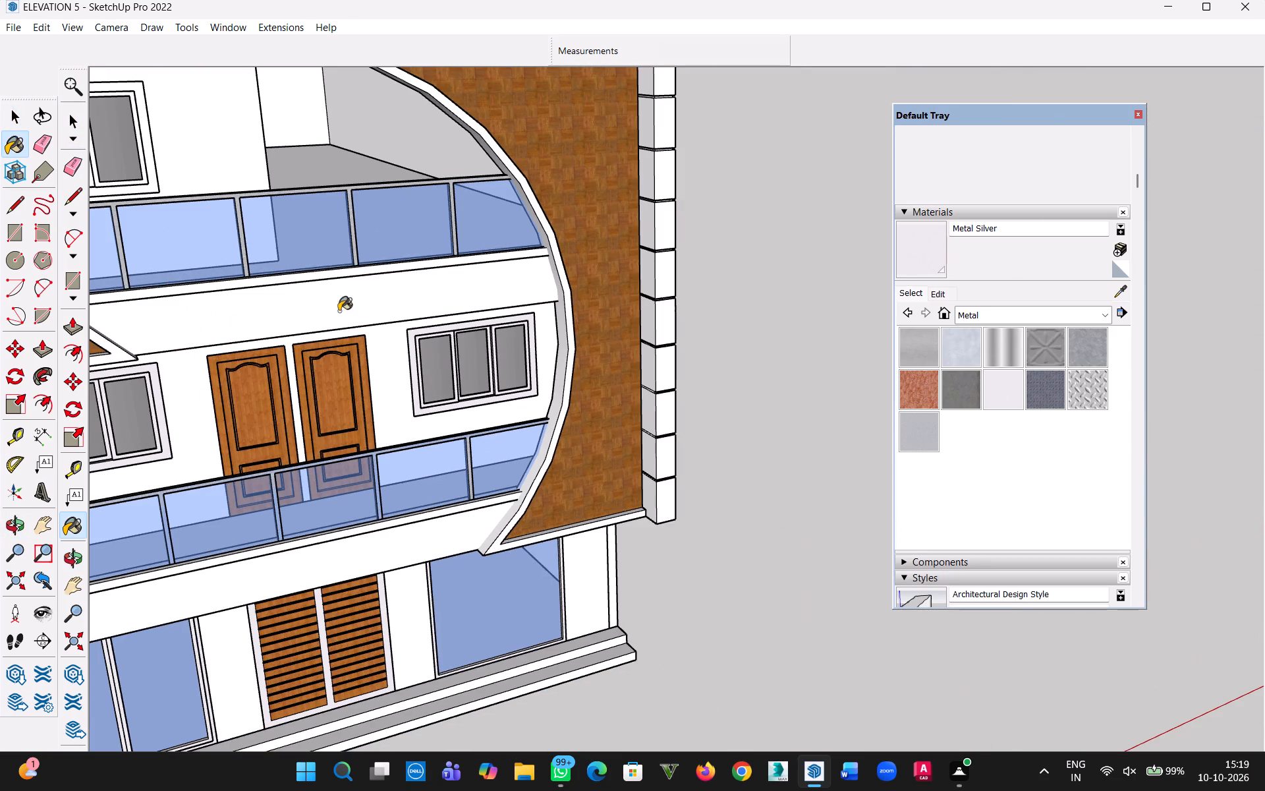
{"action": "left_click", "coordinate": [165, 202]}
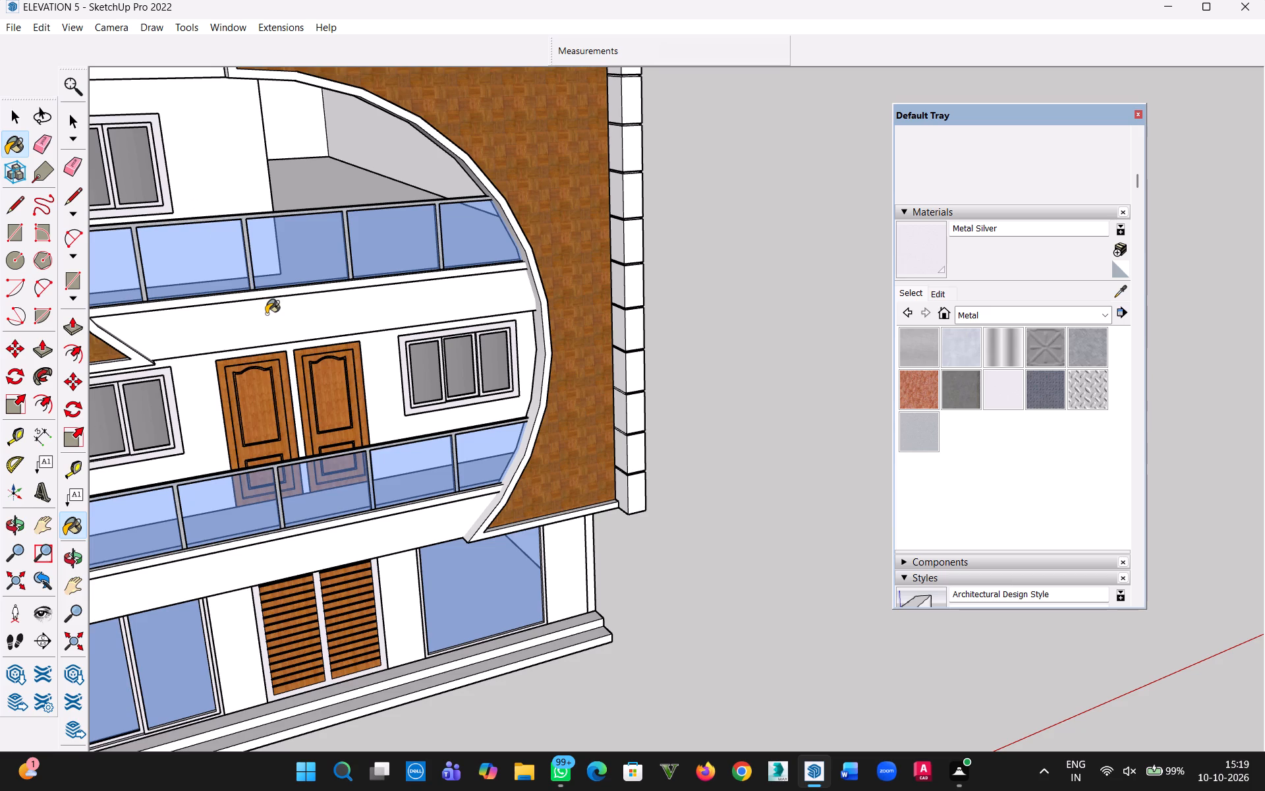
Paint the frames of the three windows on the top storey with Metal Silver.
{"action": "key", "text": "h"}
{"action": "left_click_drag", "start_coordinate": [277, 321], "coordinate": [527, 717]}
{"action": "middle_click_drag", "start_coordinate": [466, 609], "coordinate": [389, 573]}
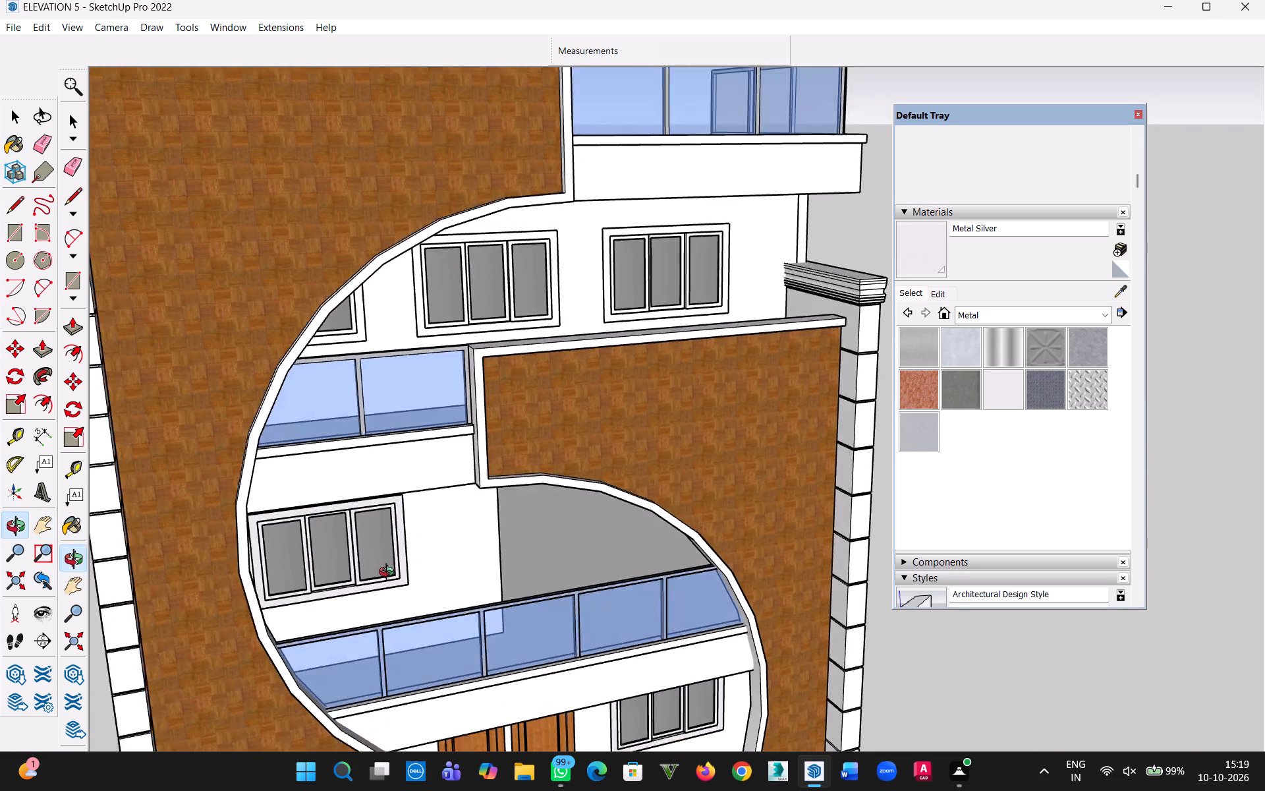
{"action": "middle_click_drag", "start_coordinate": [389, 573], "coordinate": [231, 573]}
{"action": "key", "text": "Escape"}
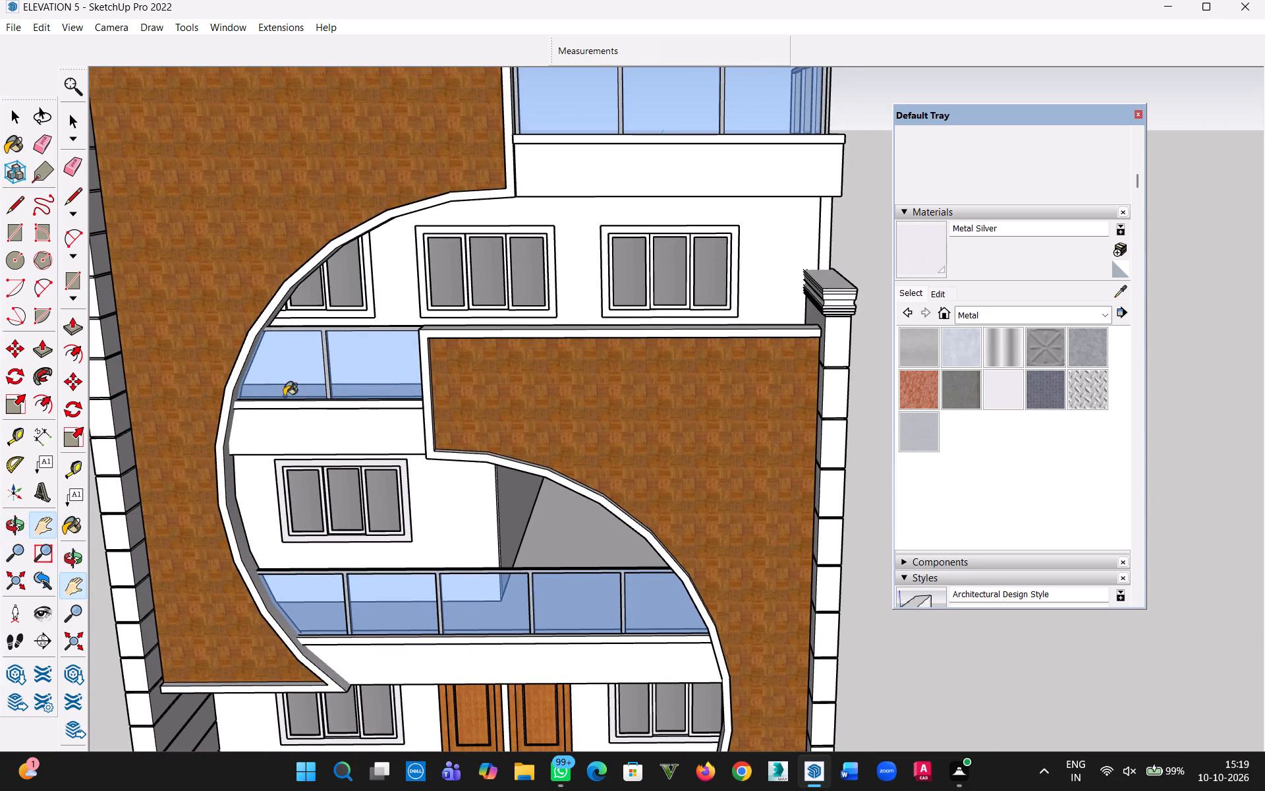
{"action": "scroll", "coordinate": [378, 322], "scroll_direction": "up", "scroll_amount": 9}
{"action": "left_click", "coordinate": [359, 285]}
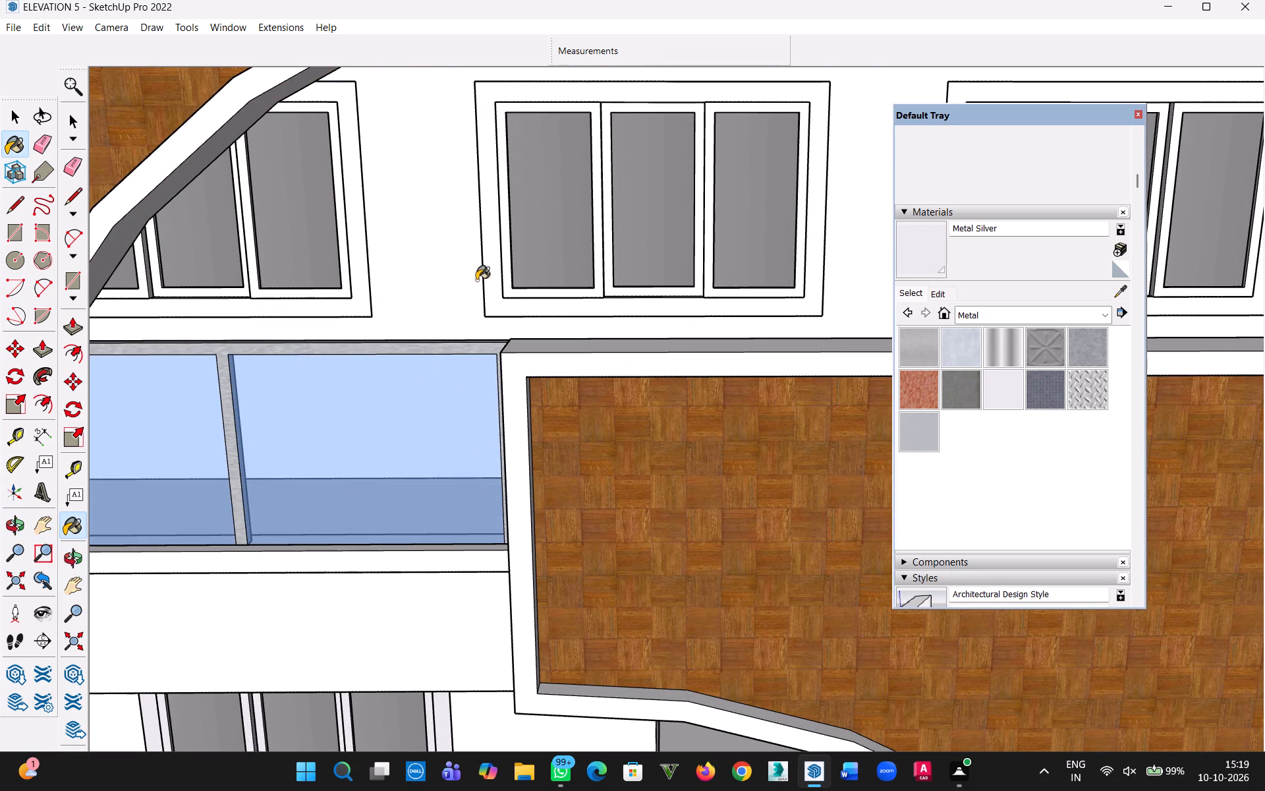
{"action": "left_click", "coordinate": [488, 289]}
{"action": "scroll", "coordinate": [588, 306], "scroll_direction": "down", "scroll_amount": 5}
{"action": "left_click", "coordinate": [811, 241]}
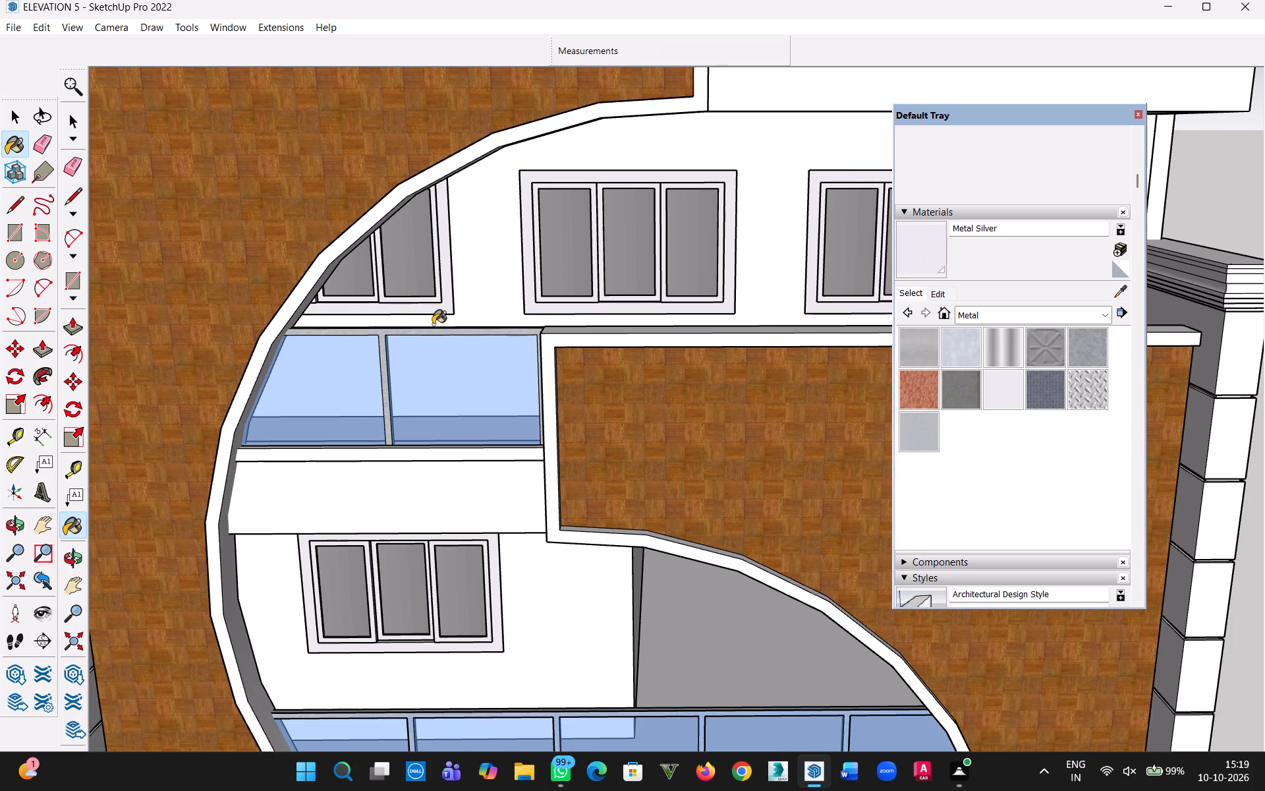
Apply Steel Brushed Stainless to the raised border around the upper curved parquet panel.
{"action": "scroll", "coordinate": [433, 324], "scroll_direction": "down", "scroll_amount": 9}
{"action": "scroll", "coordinate": [538, 397], "scroll_direction": "down", "scroll_amount": 4}
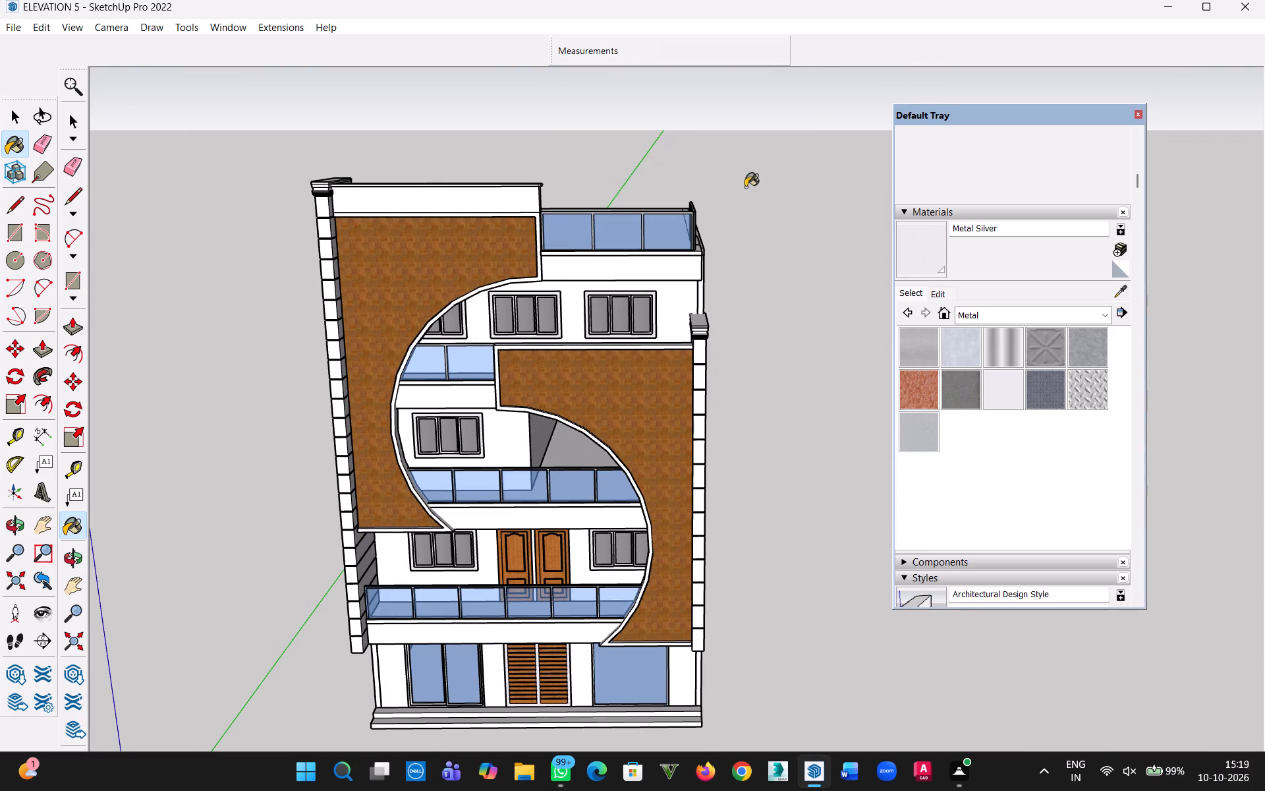
{"action": "scroll", "coordinate": [659, 263], "scroll_direction": "up", "scroll_amount": 12}
{"action": "scroll", "coordinate": [640, 154], "scroll_direction": "up", "scroll_amount": 3}
{"action": "scroll", "coordinate": [614, 238], "scroll_direction": "down", "scroll_amount": 3}
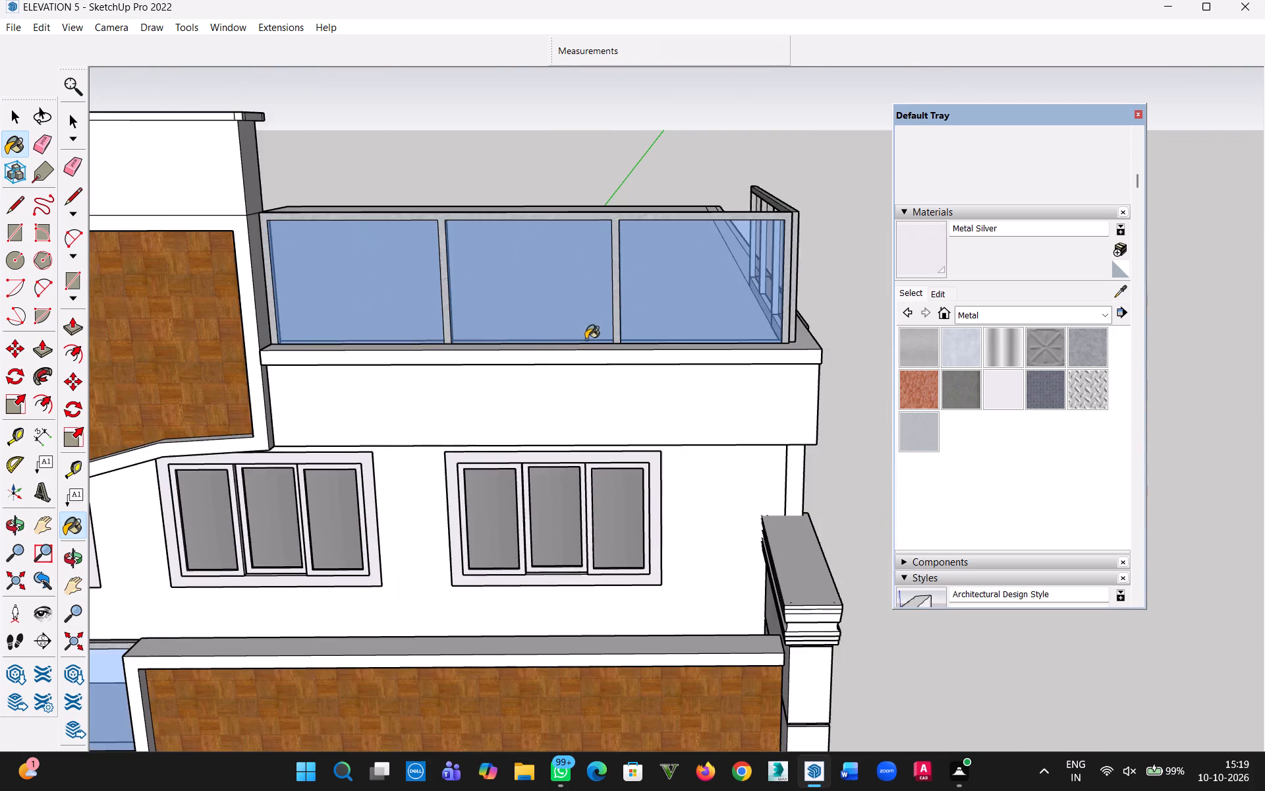
{"action": "scroll", "coordinate": [586, 339], "scroll_direction": "down", "scroll_amount": 18}
{"action": "scroll", "coordinate": [371, 444], "scroll_direction": "up", "scroll_amount": 8}
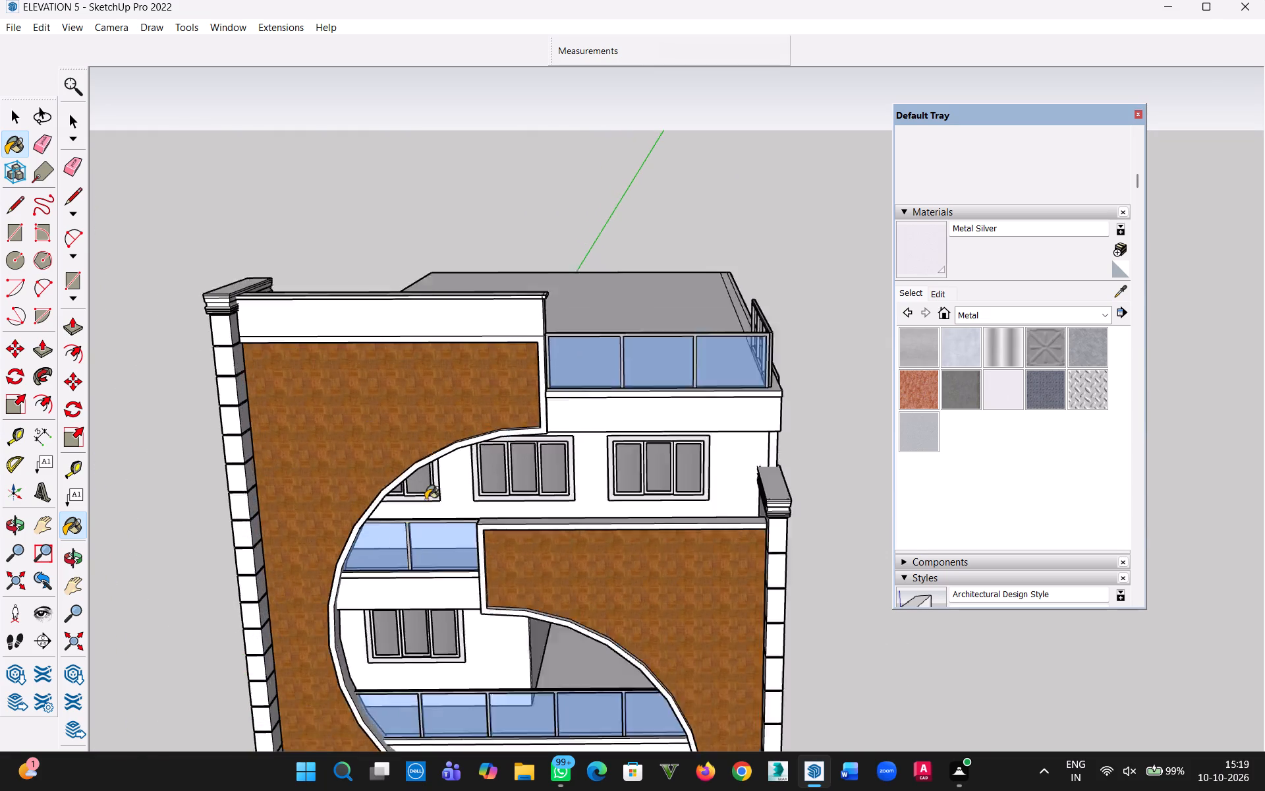
{"action": "scroll", "coordinate": [426, 500], "scroll_direction": "up", "scroll_amount": 8}
{"action": "middle_click_drag", "start_coordinate": [421, 508], "coordinate": [468, 321]}
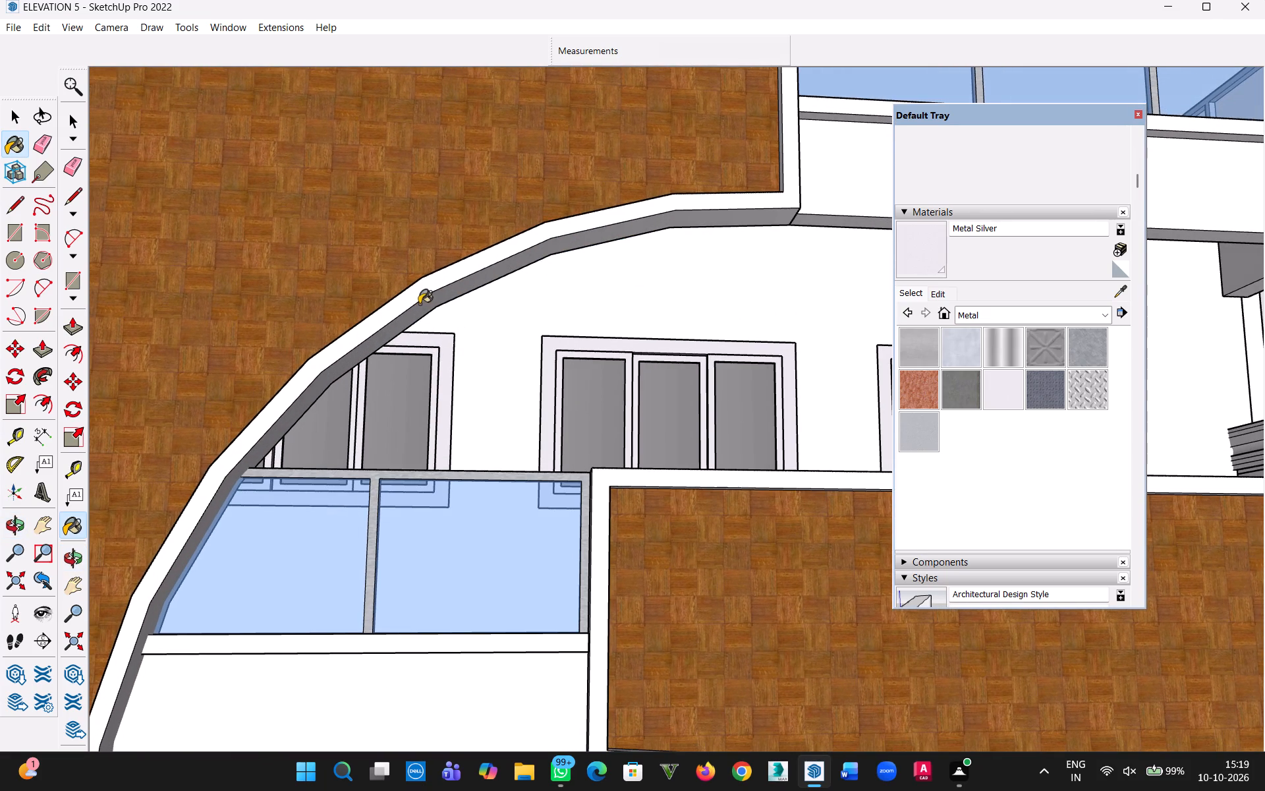
{"action": "left_click", "coordinate": [923, 429]}
{"action": "left_click", "coordinate": [460, 270]}
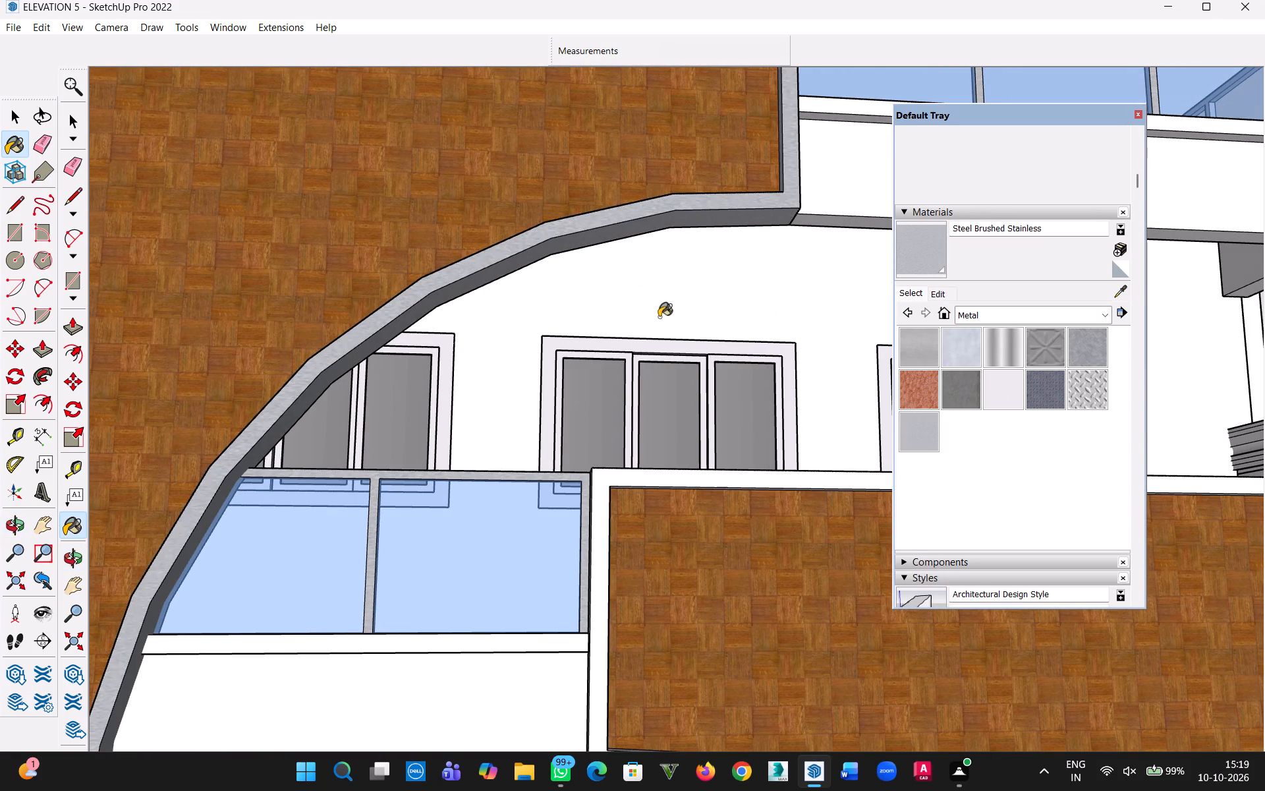
Repaint the frames of the three top-storey windows and the window behind the second balcony with Steel Brushed Stainless.
{"action": "scroll", "coordinate": [690, 362], "scroll_direction": "down", "scroll_amount": 4}
{"action": "scroll", "coordinate": [595, 385], "scroll_direction": "up", "scroll_amount": 5}
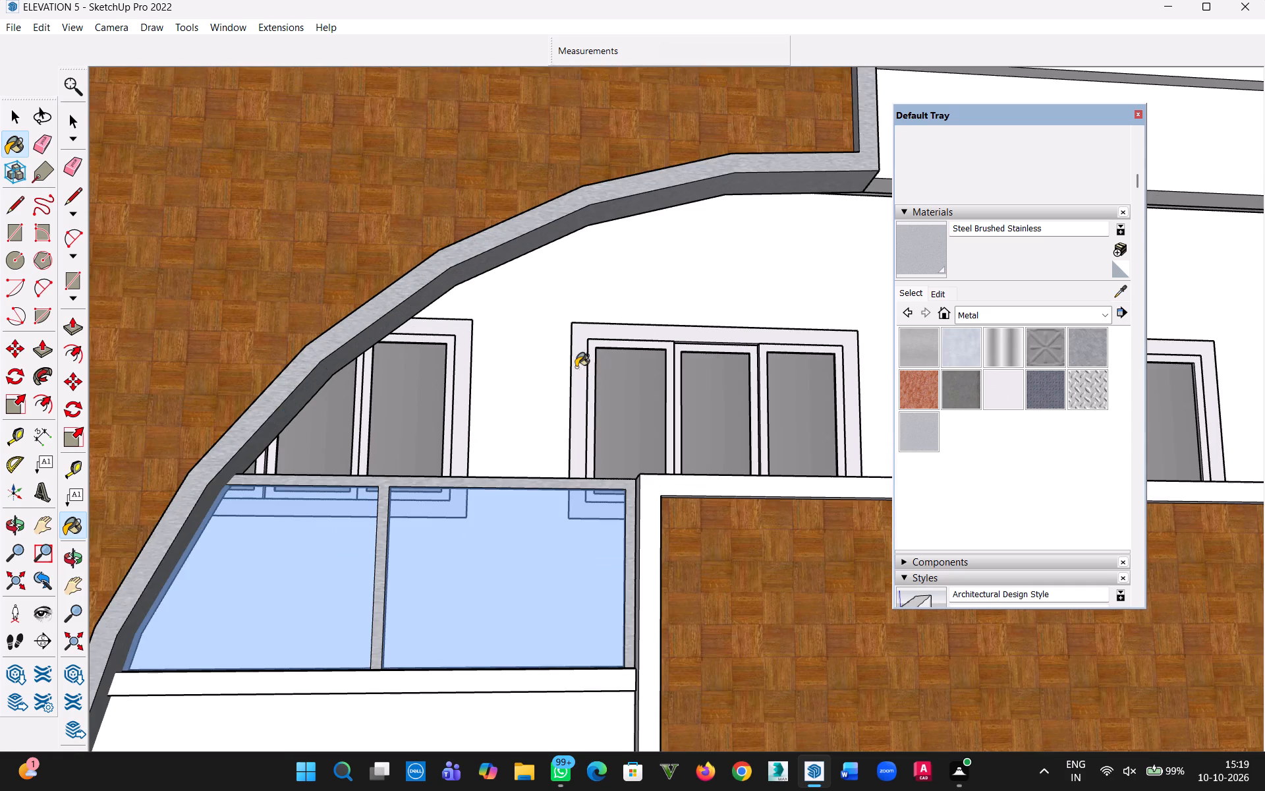
{"action": "left_click", "coordinate": [576, 367]}
{"action": "left_click", "coordinate": [447, 376]}
{"action": "scroll", "coordinate": [646, 394], "scroll_direction": "down", "scroll_amount": 5}
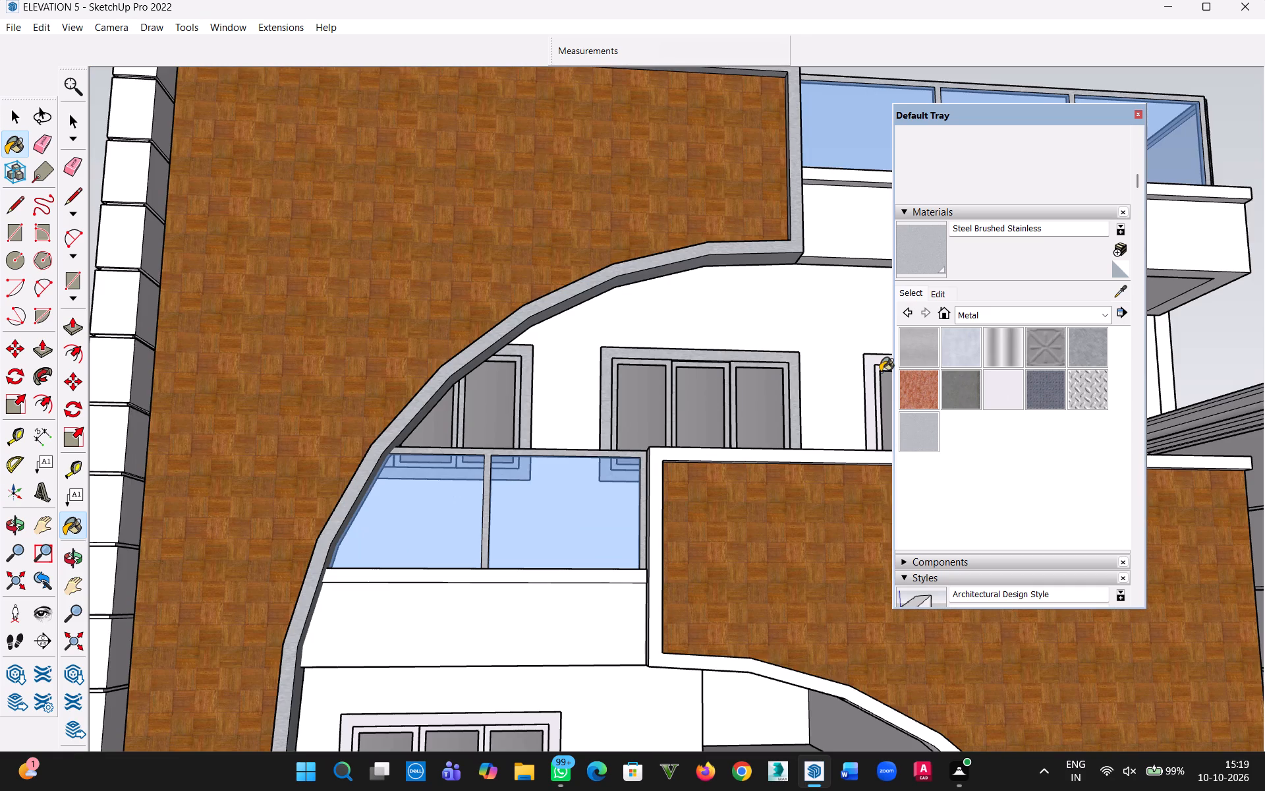
{"action": "left_click", "coordinate": [870, 374]}
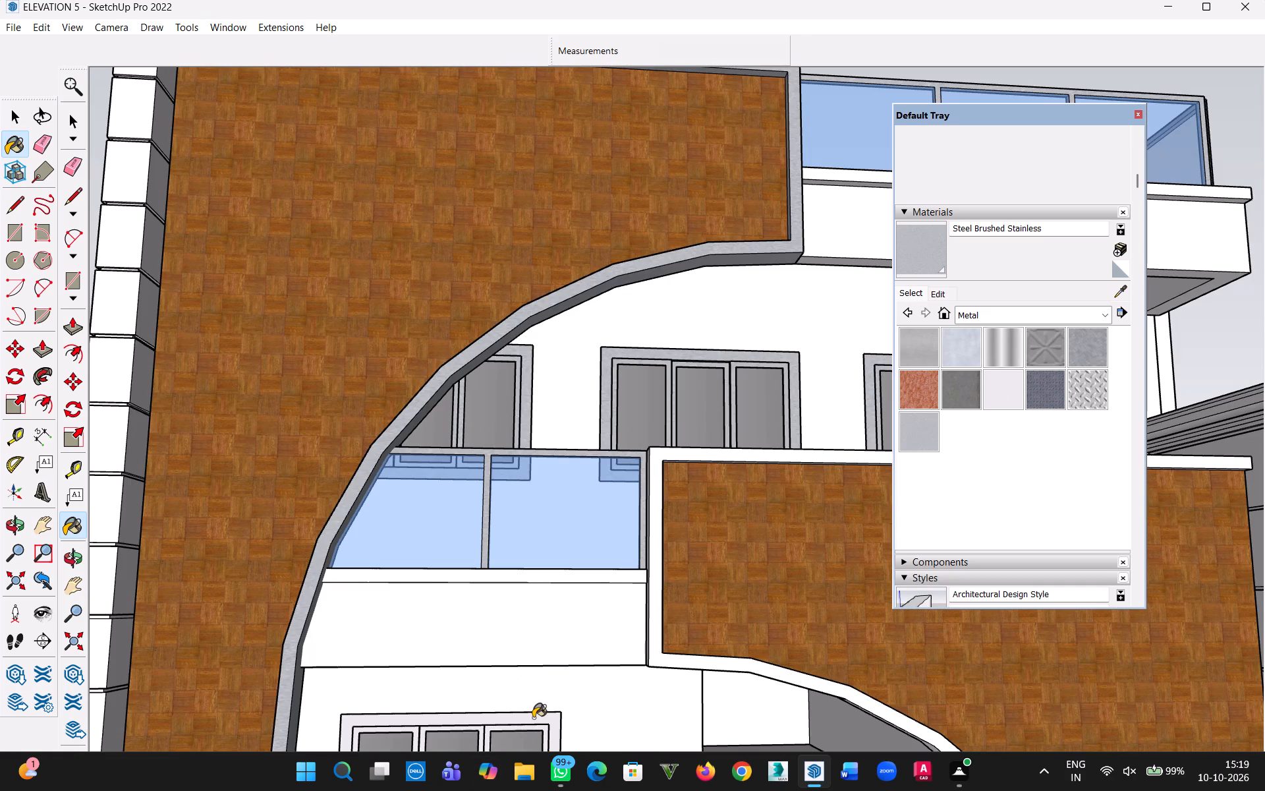
{"action": "left_click", "coordinate": [533, 718]}
Repaint the frames of both windows flanking the wooden doors behind the lowest balcony with Steel Brushed Stainless.
{"action": "key", "text": "h"}
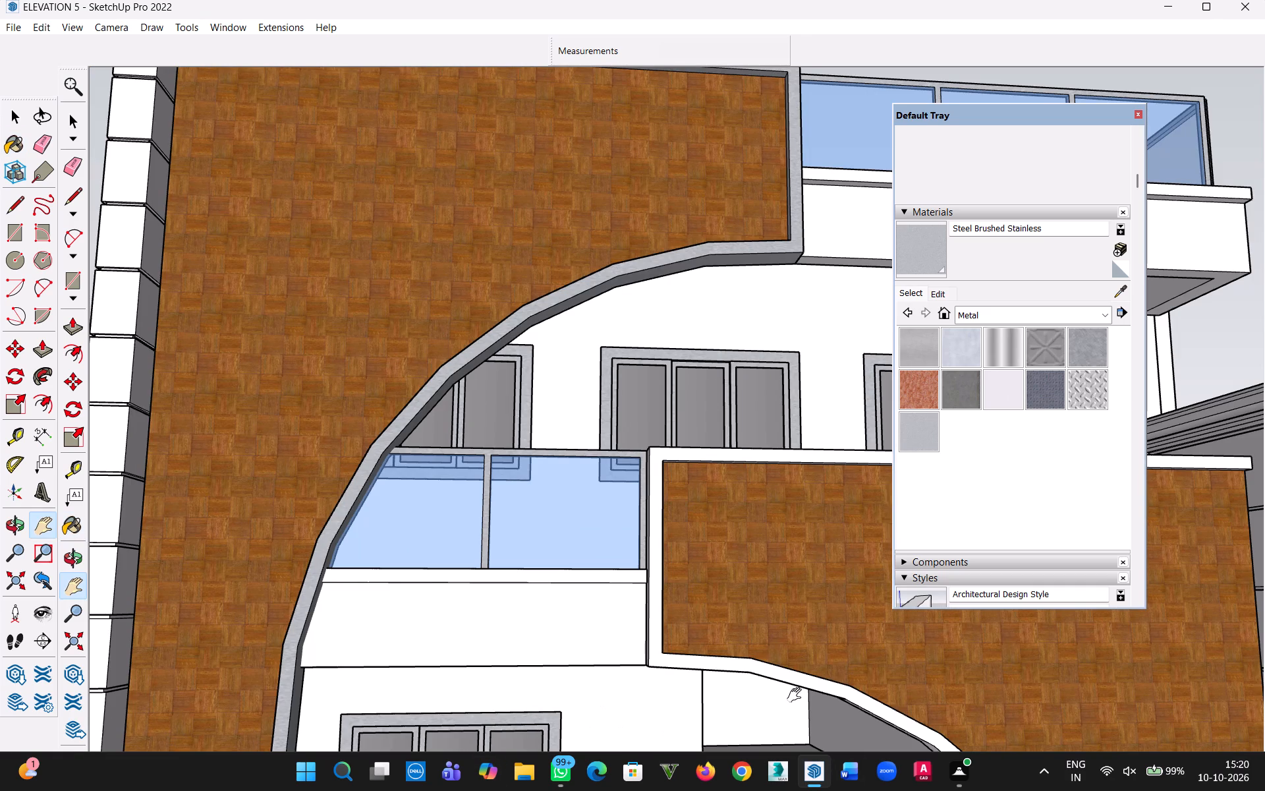
{"action": "left_click_drag", "start_coordinate": [792, 684], "coordinate": [607, 42]}
{"action": "scroll", "coordinate": [702, 425], "scroll_direction": "down", "scroll_amount": 5}
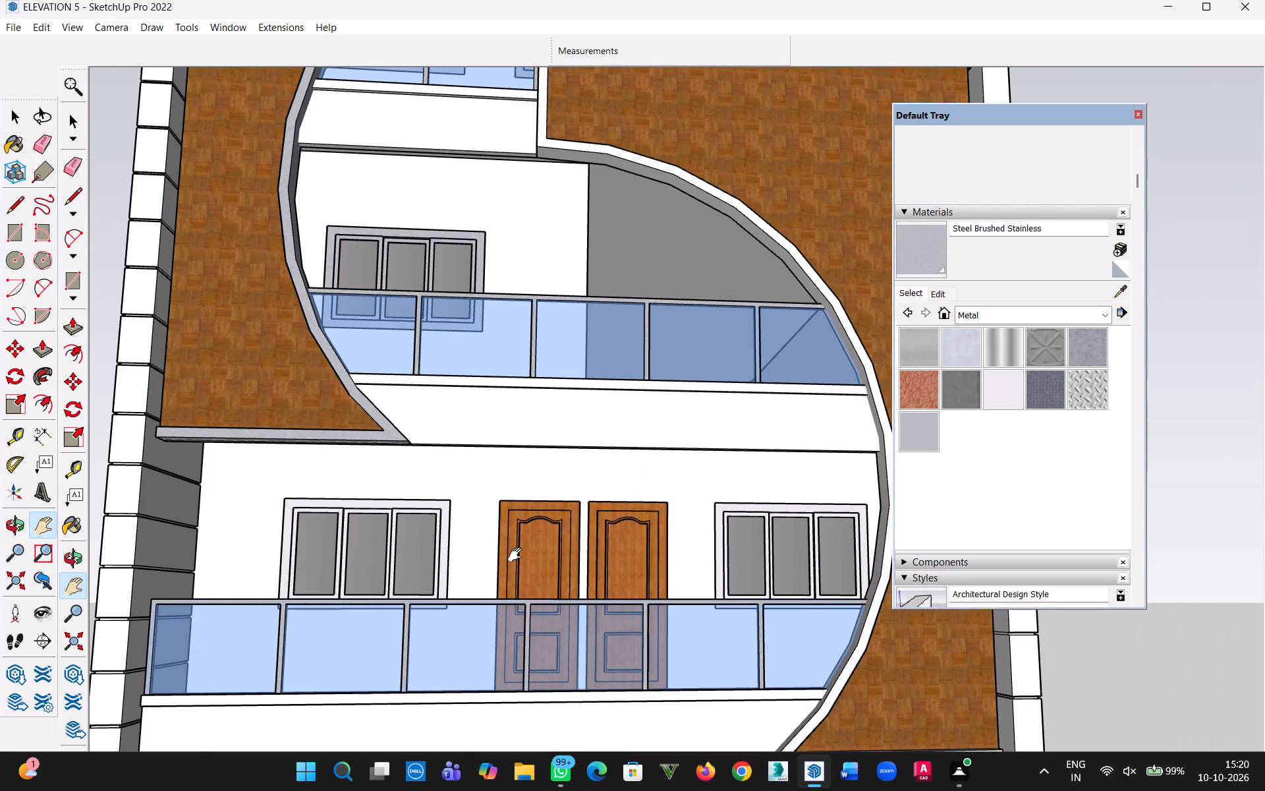
{"action": "key", "text": "Escape"}
{"action": "scroll", "coordinate": [486, 556], "scroll_direction": "up", "scroll_amount": 7}
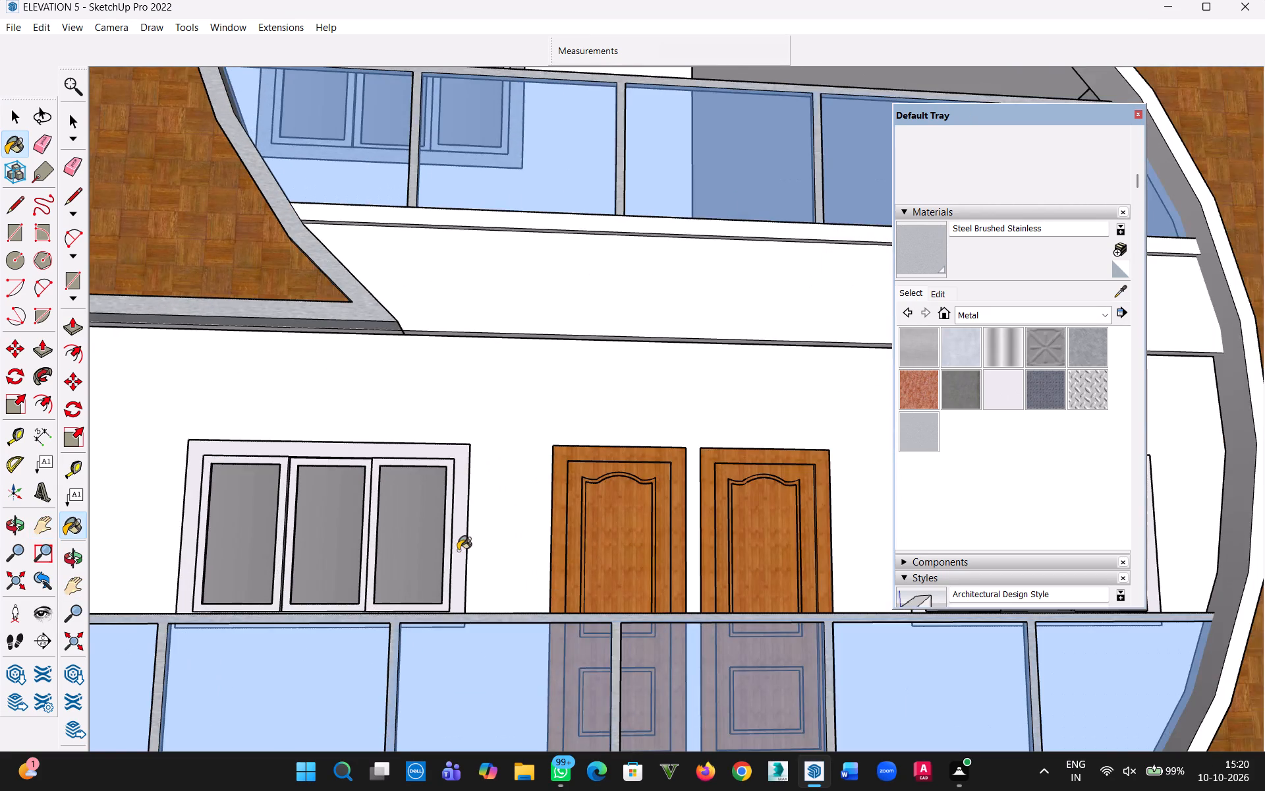
{"action": "left_click", "coordinate": [458, 550]}
{"action": "scroll", "coordinate": [736, 558], "scroll_direction": "down", "scroll_amount": 8}
{"action": "scroll", "coordinate": [854, 541], "scroll_direction": "up", "scroll_amount": 2}
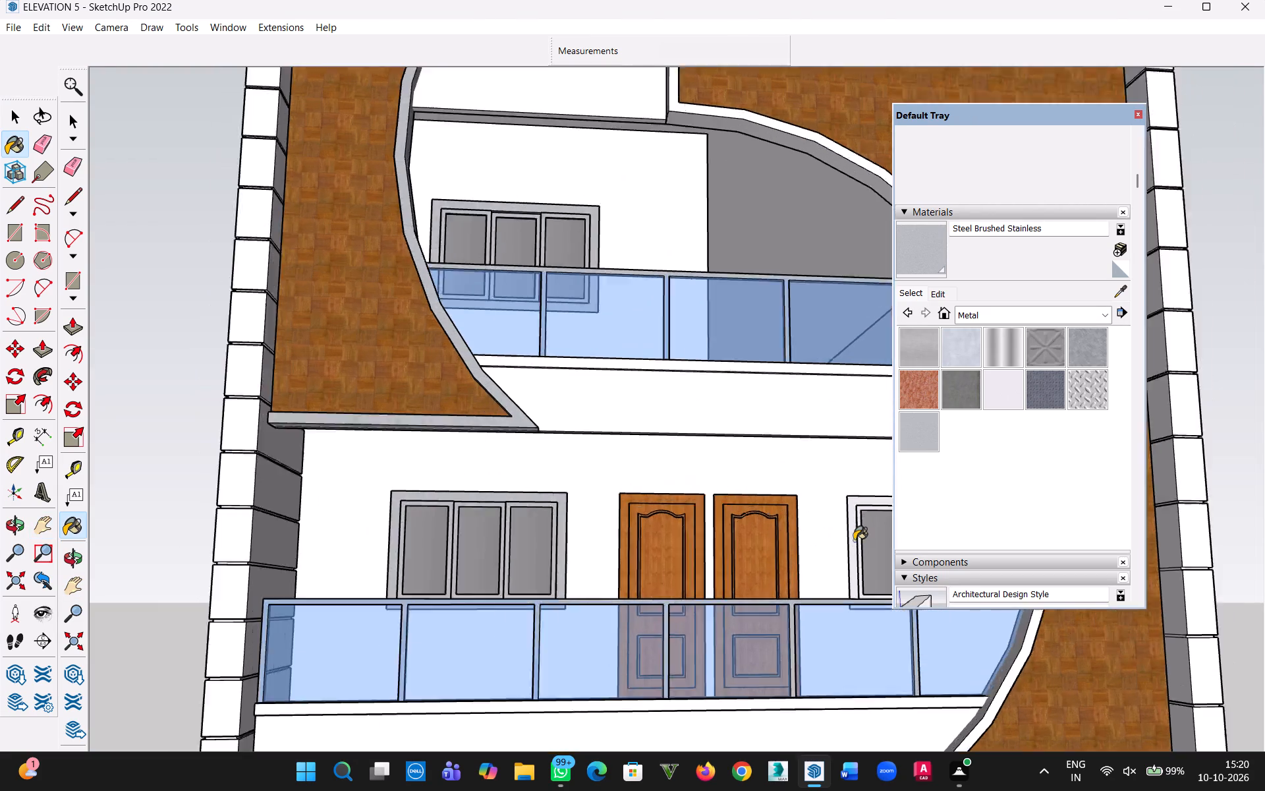
{"action": "scroll", "coordinate": [854, 541], "scroll_direction": "up", "scroll_amount": 7}
{"action": "left_click", "coordinate": [852, 548]}
{"action": "scroll", "coordinate": [789, 628], "scroll_direction": "down", "scroll_amount": 3}
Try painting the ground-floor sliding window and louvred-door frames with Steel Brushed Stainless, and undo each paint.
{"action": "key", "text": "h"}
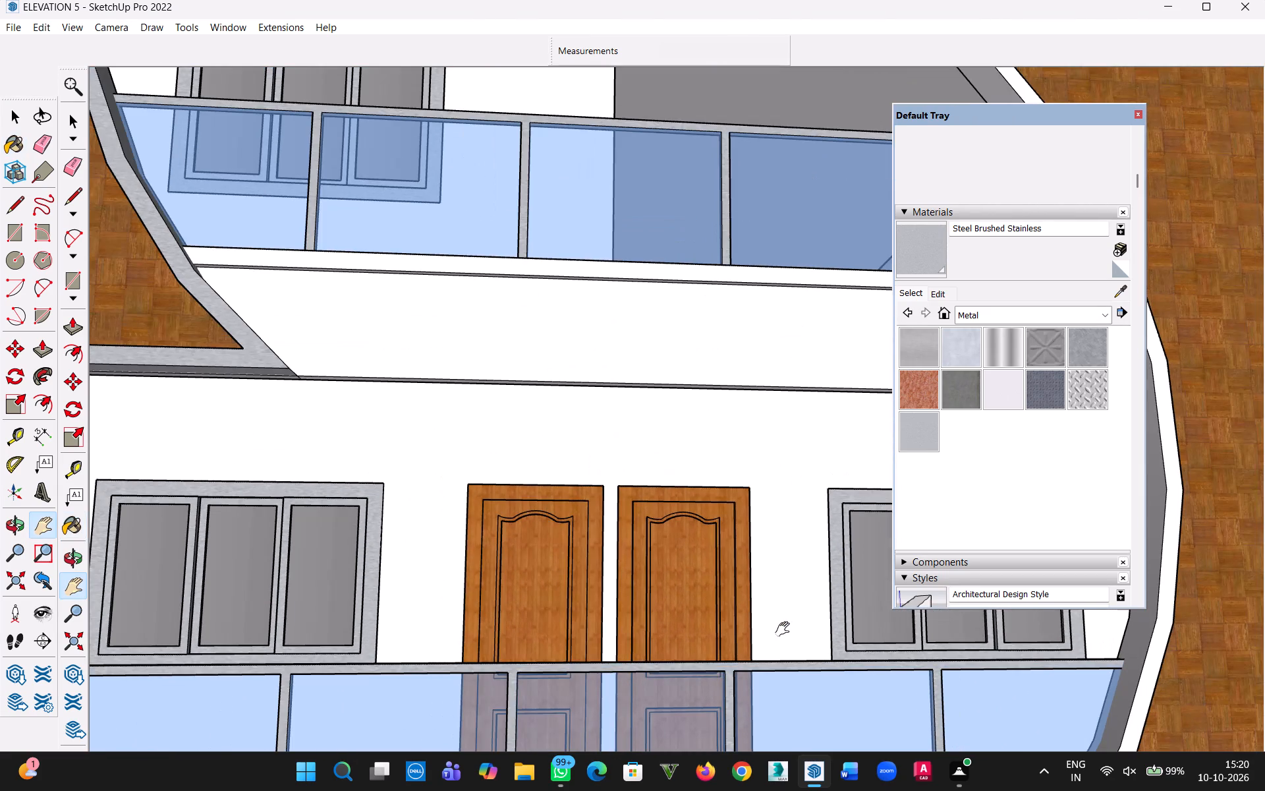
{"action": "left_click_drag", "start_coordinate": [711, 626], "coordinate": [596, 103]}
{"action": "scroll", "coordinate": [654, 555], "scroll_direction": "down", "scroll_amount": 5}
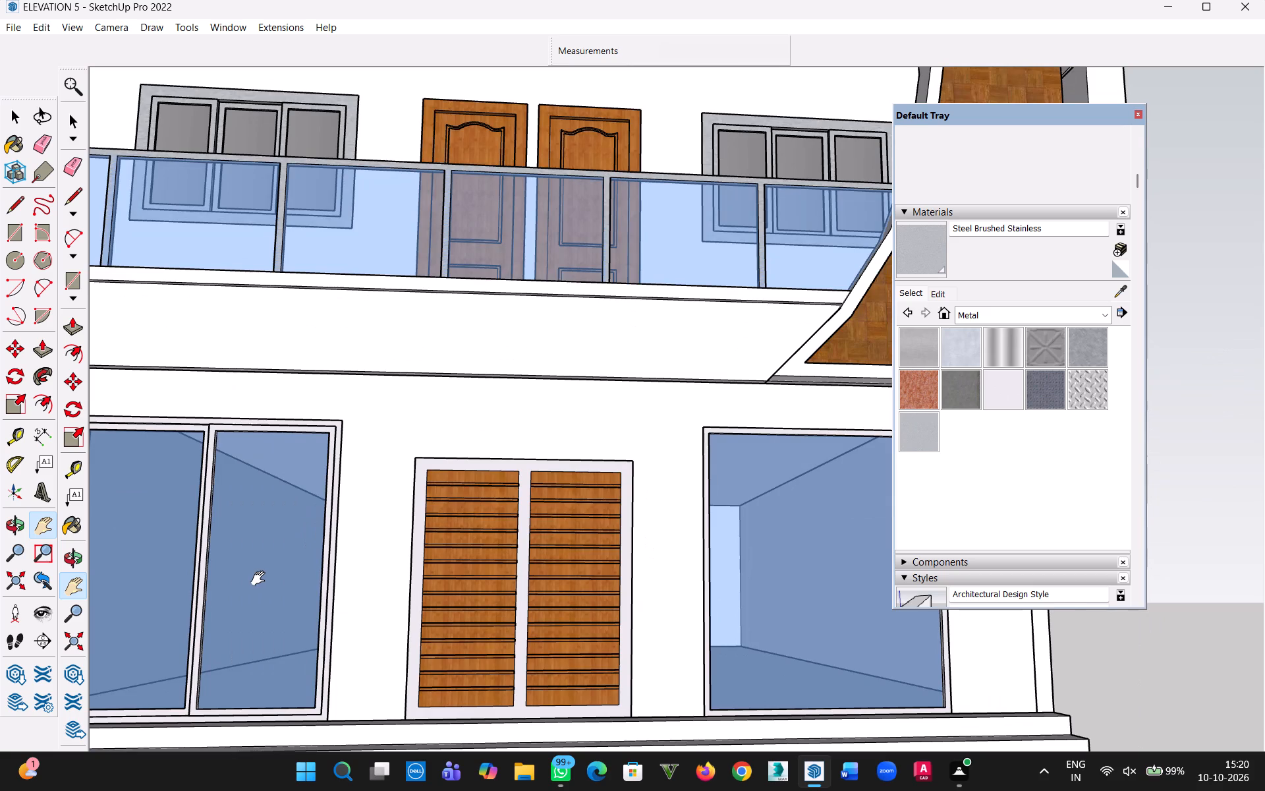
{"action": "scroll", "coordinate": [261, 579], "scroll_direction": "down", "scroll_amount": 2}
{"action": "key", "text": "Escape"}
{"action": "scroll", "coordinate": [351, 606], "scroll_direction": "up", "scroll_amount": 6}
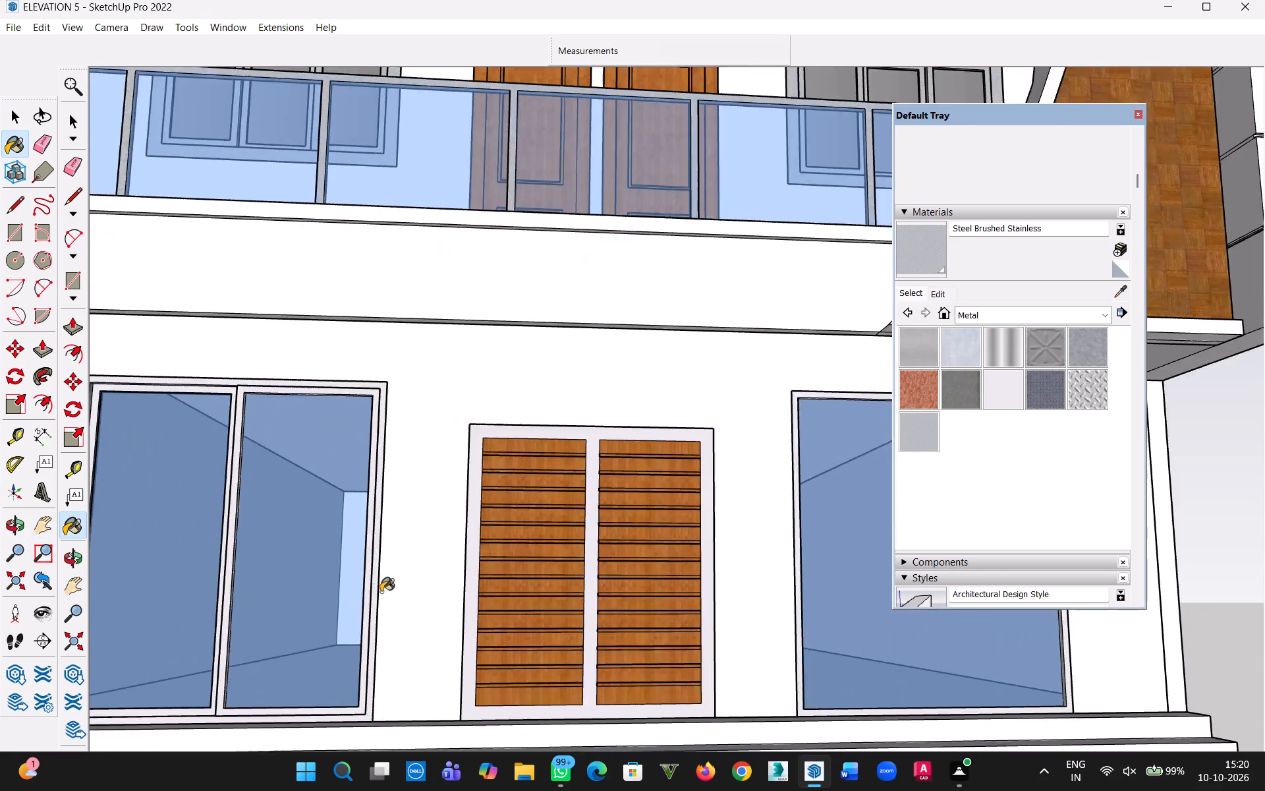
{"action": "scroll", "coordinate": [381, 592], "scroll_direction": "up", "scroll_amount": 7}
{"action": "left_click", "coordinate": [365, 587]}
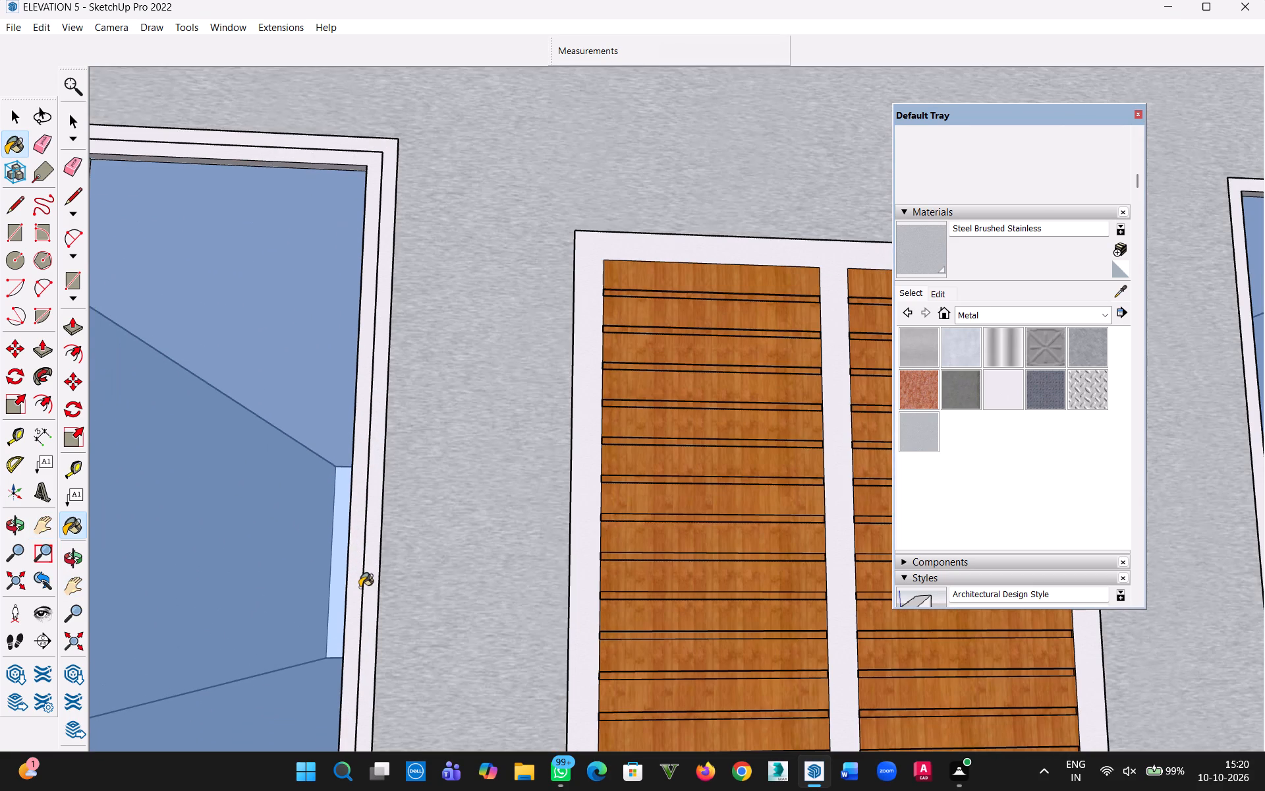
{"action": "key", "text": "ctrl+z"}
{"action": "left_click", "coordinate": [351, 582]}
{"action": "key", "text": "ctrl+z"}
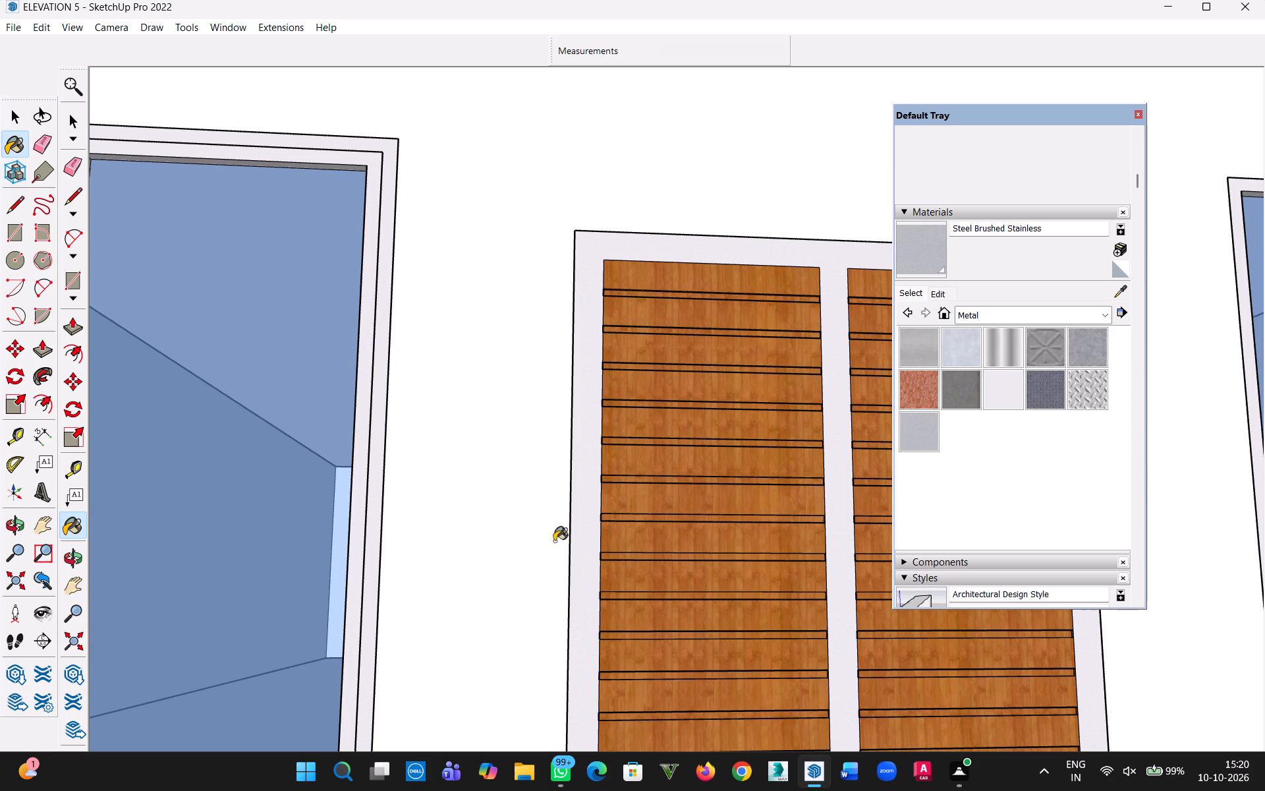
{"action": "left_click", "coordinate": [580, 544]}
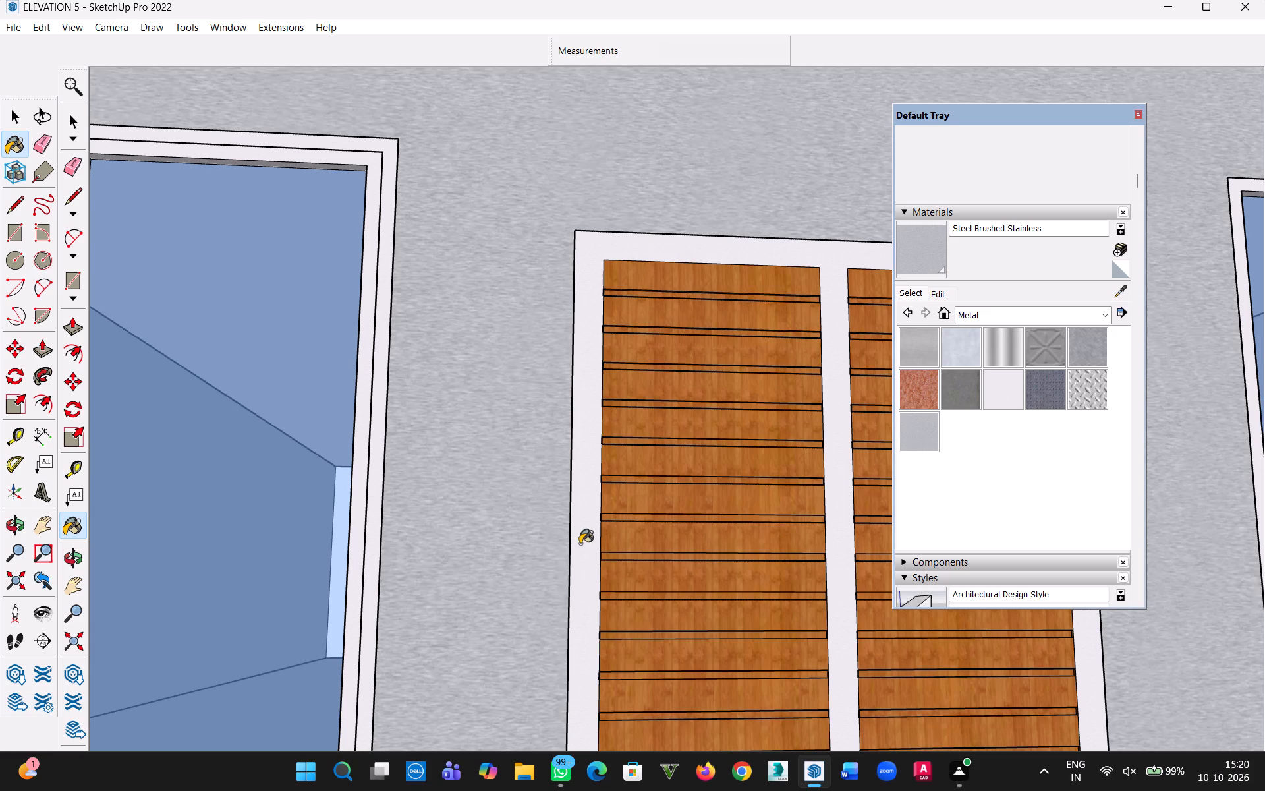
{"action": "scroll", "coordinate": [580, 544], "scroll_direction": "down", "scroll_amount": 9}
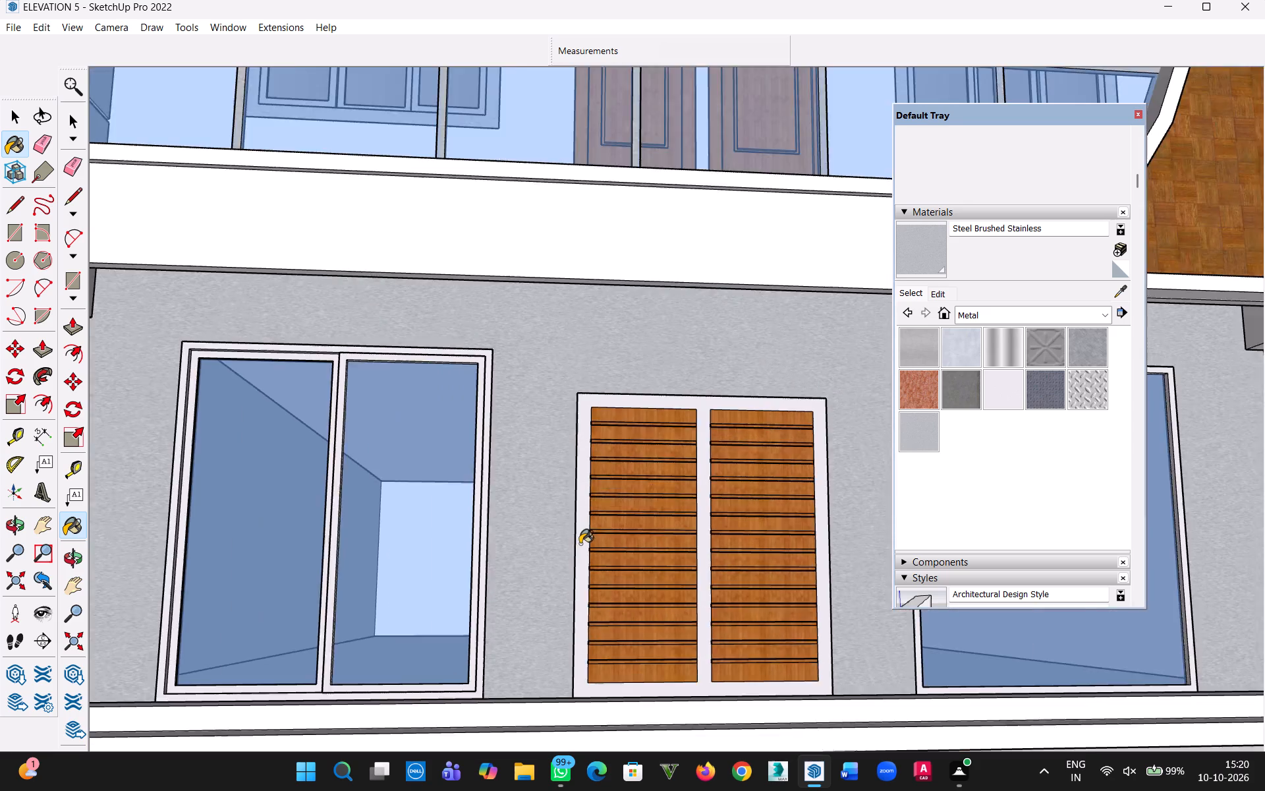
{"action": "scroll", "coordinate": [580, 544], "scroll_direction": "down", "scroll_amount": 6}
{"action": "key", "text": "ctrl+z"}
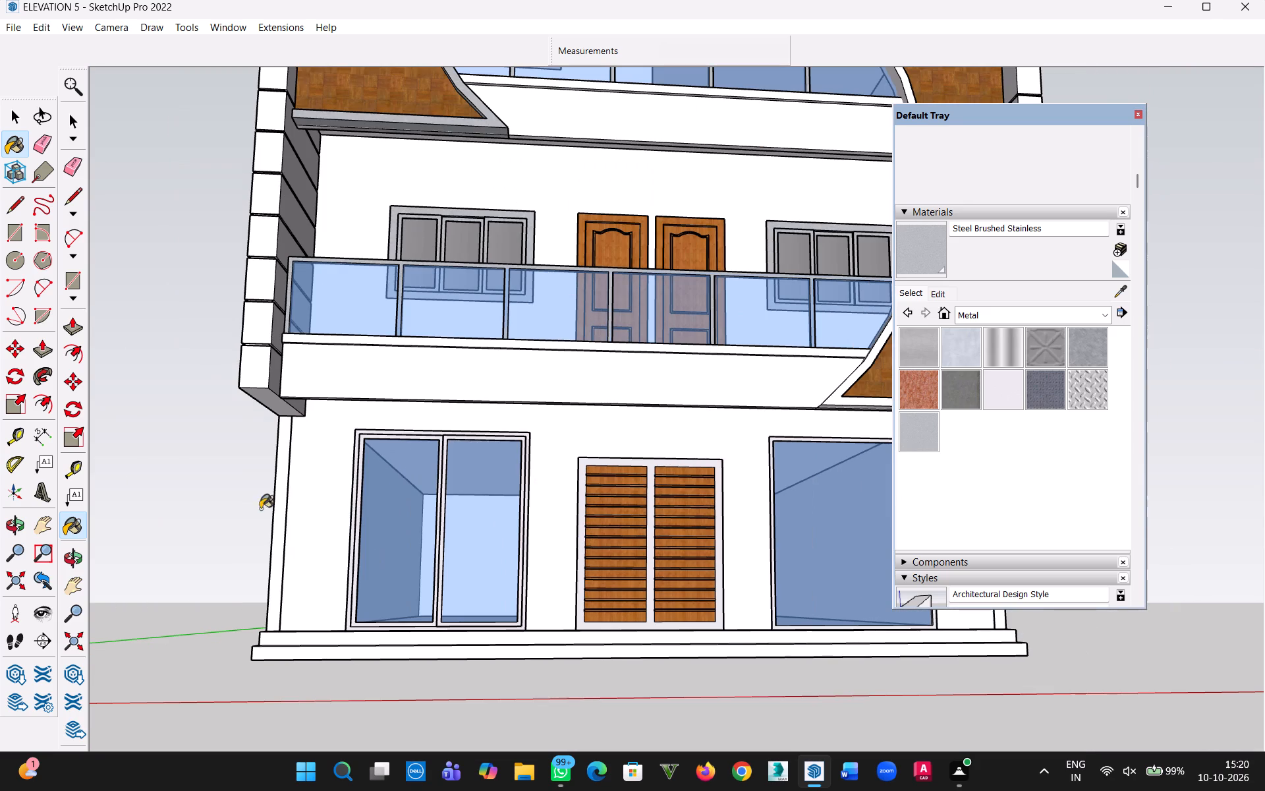
Open the ground floor's two-pane window group and paint its frame with Steel Brushed Stainless.
{"action": "left_click", "coordinate": [14, 115]}
{"action": "scroll", "coordinate": [632, 493], "scroll_direction": "up", "scroll_amount": 4}
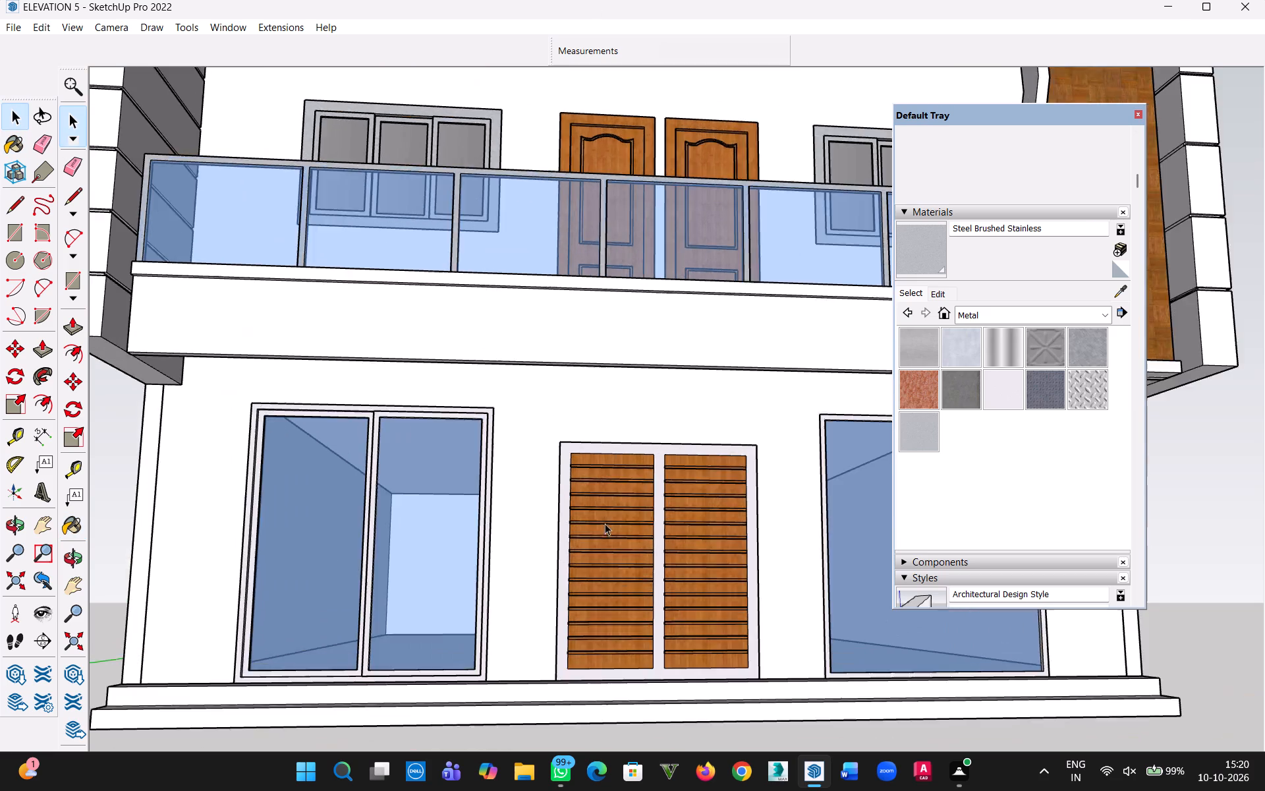
{"action": "scroll", "coordinate": [605, 523], "scroll_direction": "up", "scroll_amount": 4}
{"action": "double_click", "coordinate": [436, 552]}
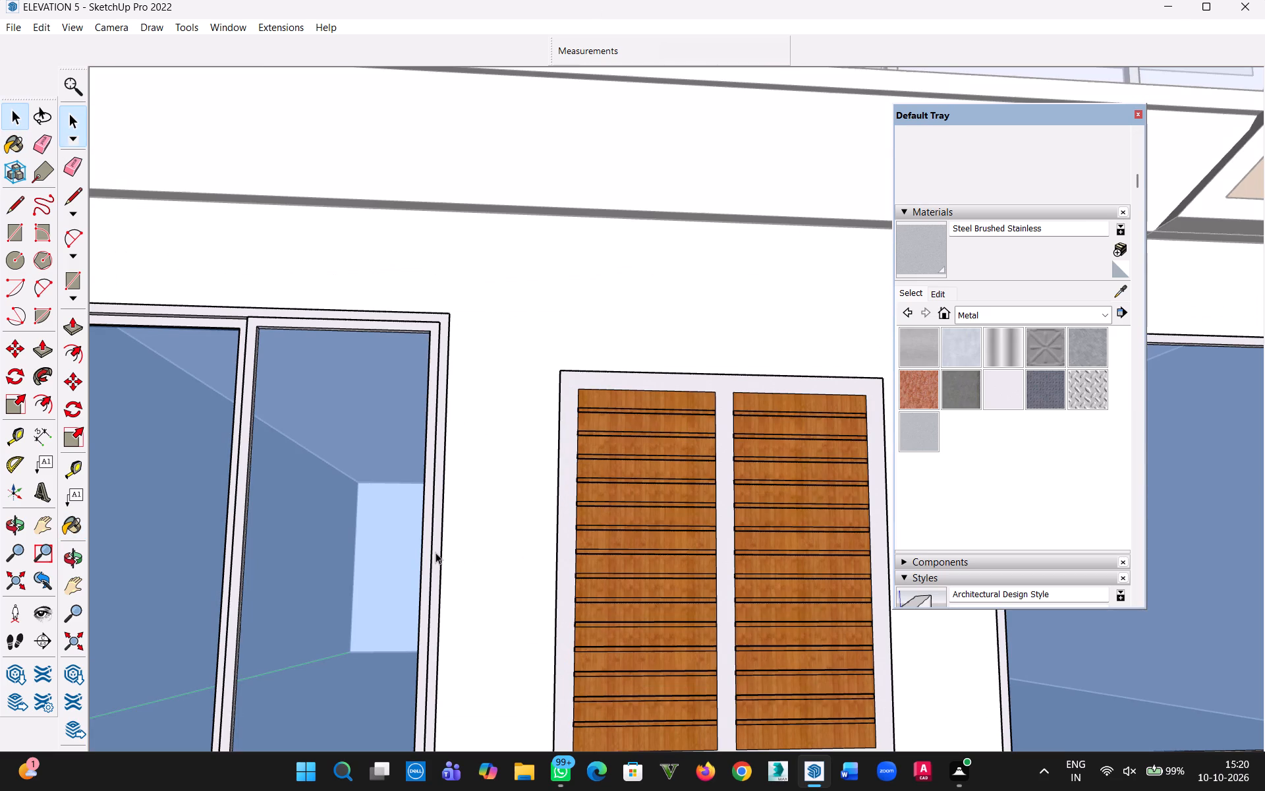
{"action": "key", "text": "b"}
{"action": "left_click", "coordinate": [434, 560]}
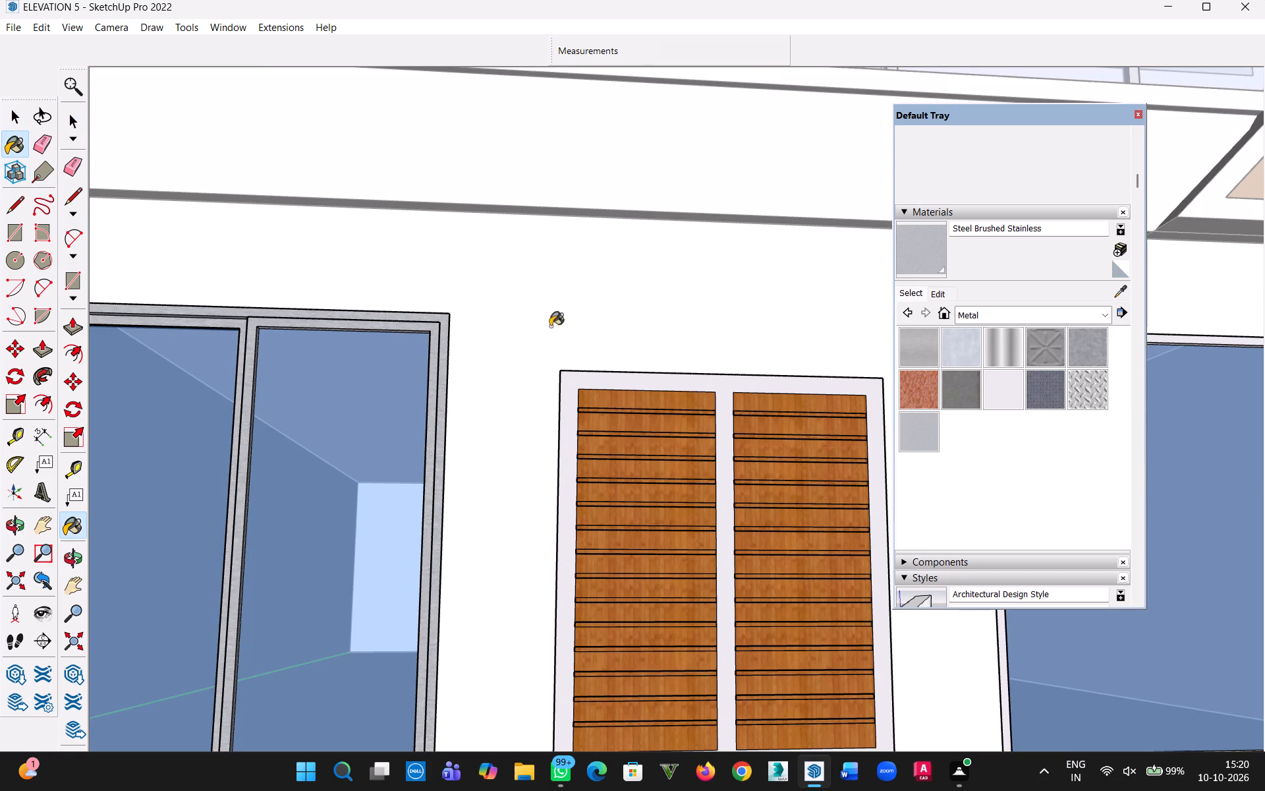
Open the louvred-door group, paint its frame with Steel Brushed Stainless, and leave the door group.
{"action": "left_click", "coordinate": [636, 379]}
{"action": "left_click", "coordinate": [636, 380]}
{"action": "left_click", "coordinate": [11, 115]}
{"action": "triple_click", "coordinate": [713, 386]}
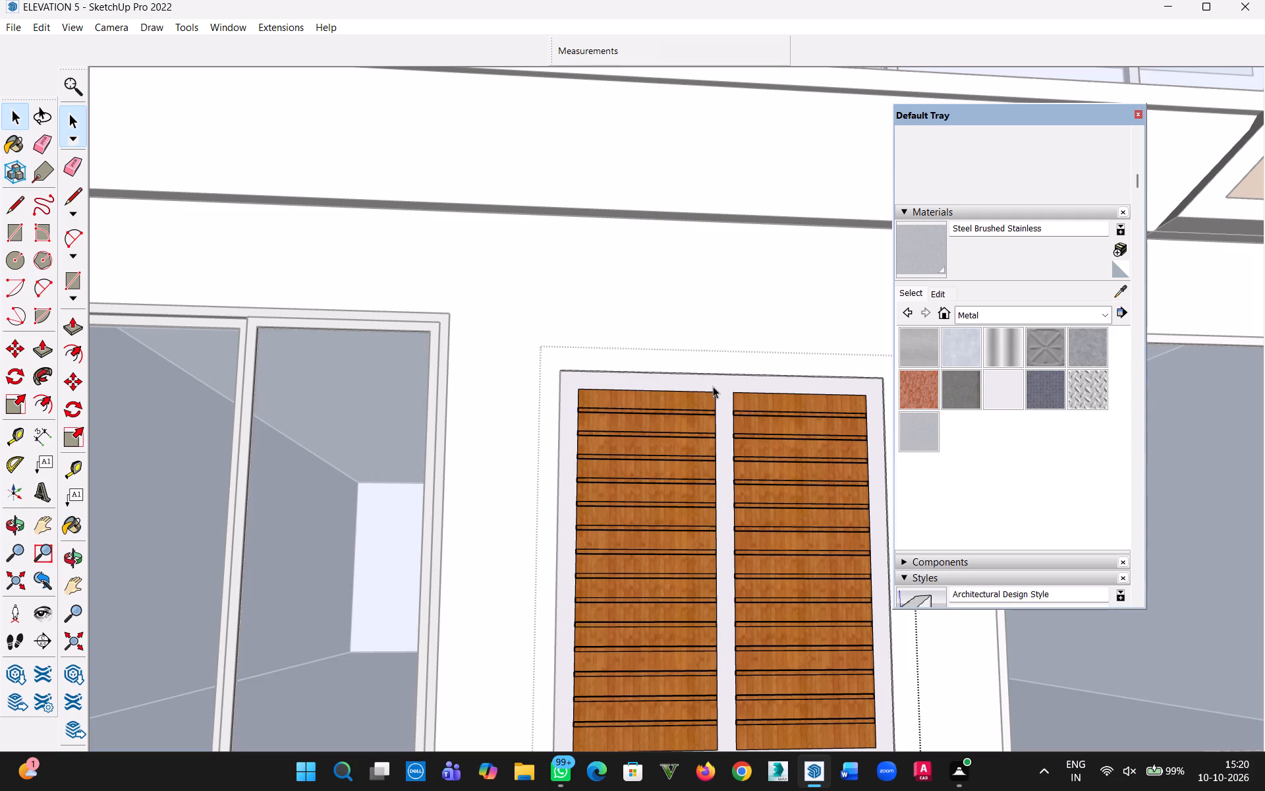
{"action": "left_click", "coordinate": [719, 383]}
{"action": "double_click", "coordinate": [721, 381]}
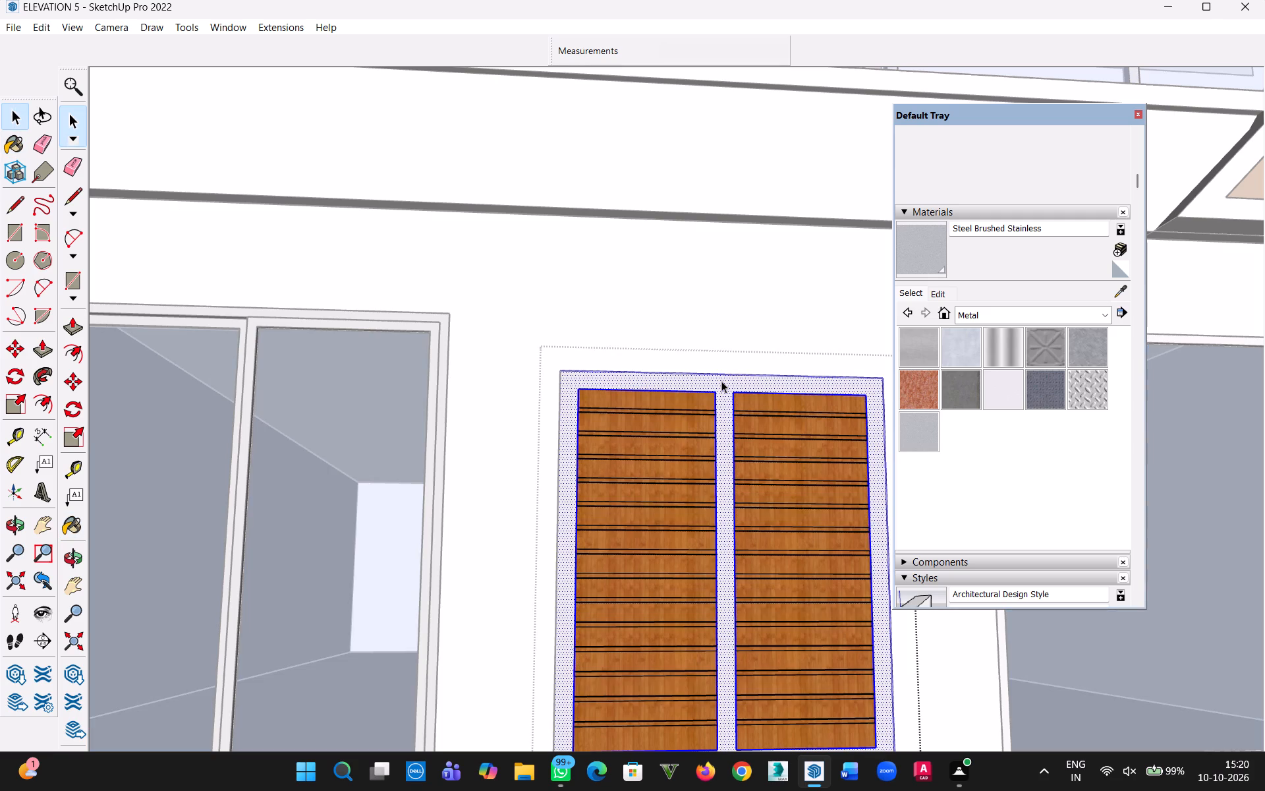
{"action": "key", "text": "b"}
{"action": "left_click", "coordinate": [723, 379]}
{"action": "scroll", "coordinate": [726, 493], "scroll_direction": "down", "scroll_amount": 4}
{"action": "key", "text": "h"}
{"action": "left_click_drag", "start_coordinate": [741, 506], "coordinate": [737, 506]}
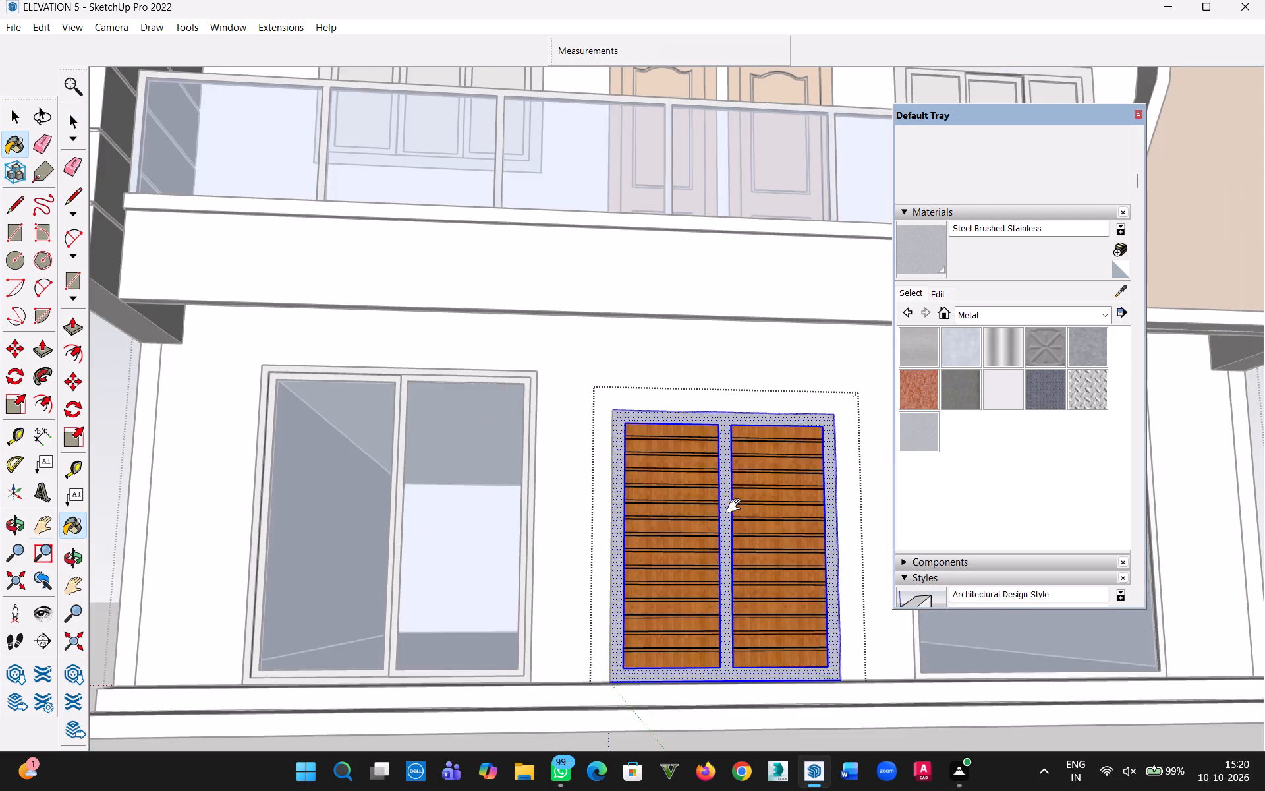
{"action": "left_click_drag", "start_coordinate": [737, 506], "coordinate": [321, 517]}
{"action": "key", "text": "Escape"}
{"action": "key", "text": "Escape"}
{"action": "key", "text": "Escape"}
{"action": "key", "text": "Escape"}
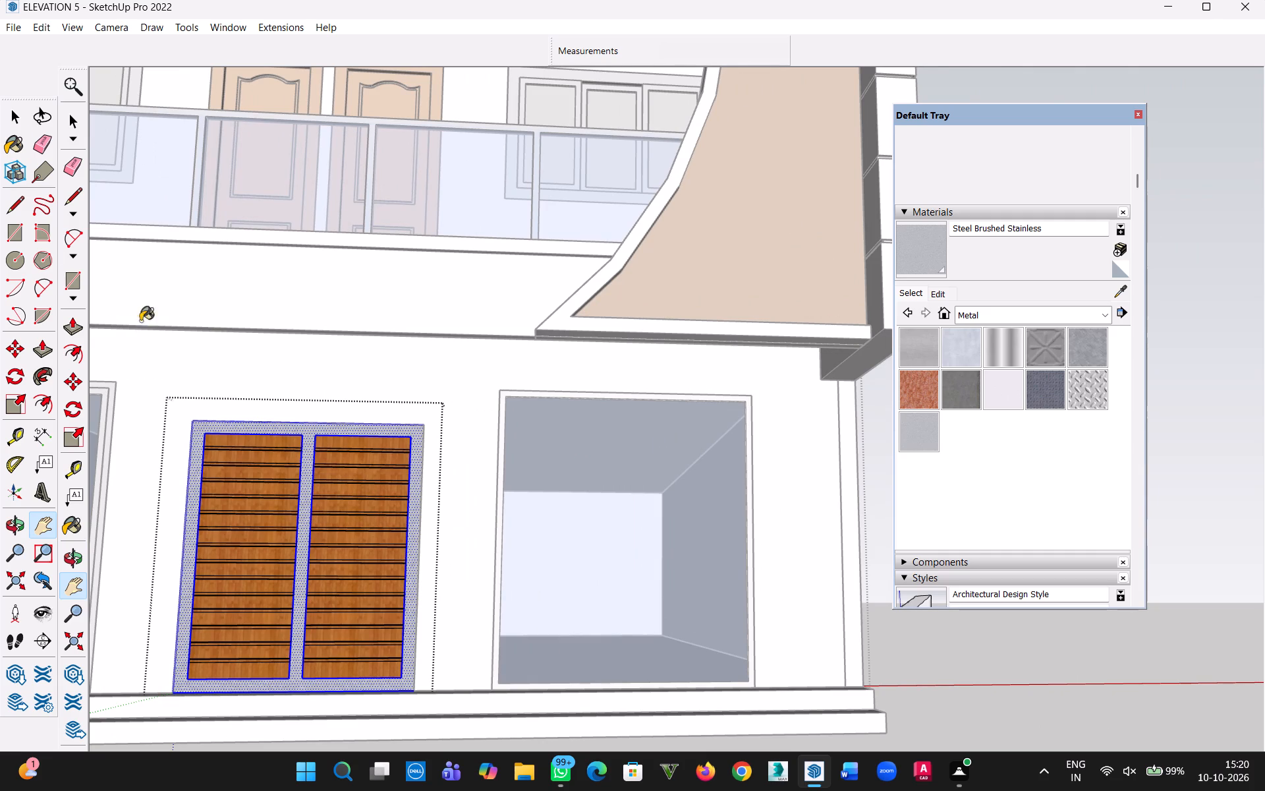
{"action": "key", "text": "Escape"}
{"action": "left_click", "coordinate": [17, 118]}
{"action": "left_click", "coordinate": [420, 430]}
{"action": "left_click", "coordinate": [484, 444]}
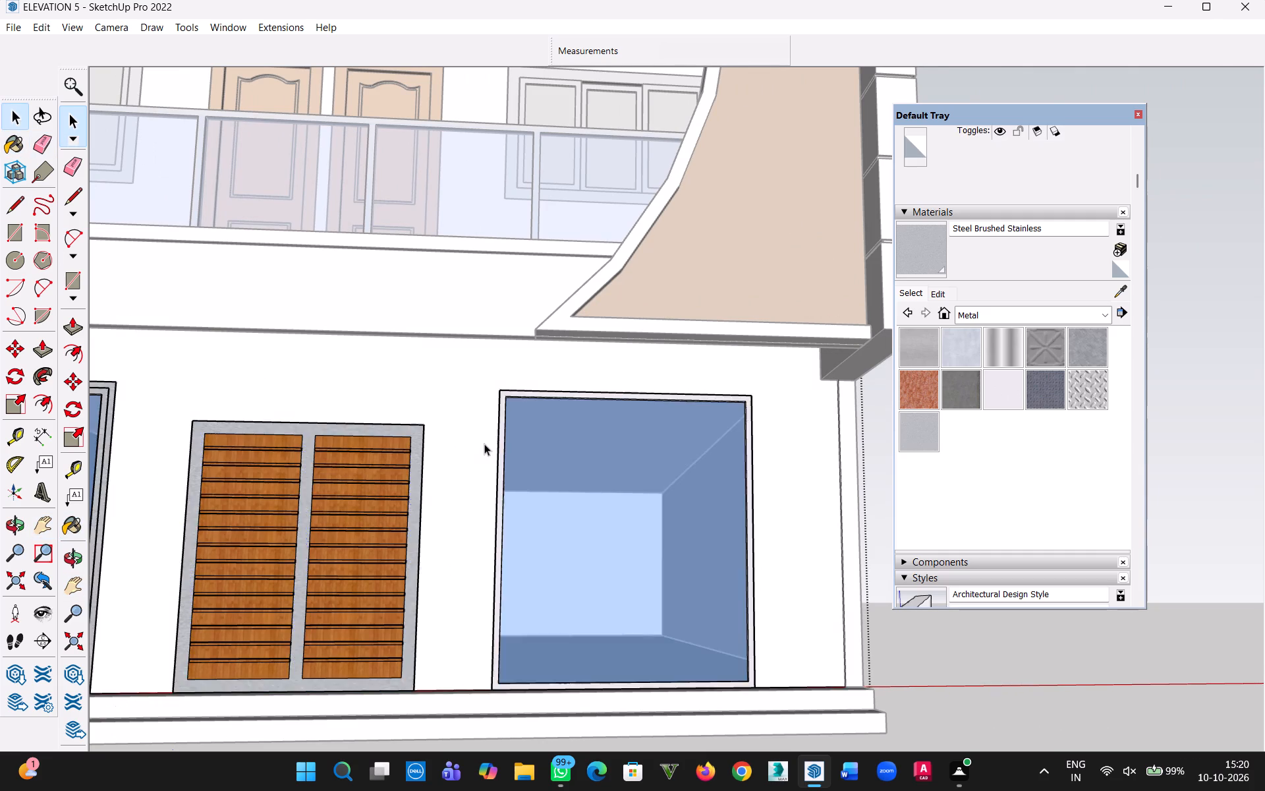
Open the ground floor's single-pane window group, paint its frame with Steel Brushed Stainless, and leave the group.
{"action": "scroll", "coordinate": [493, 442], "scroll_direction": "up", "scroll_amount": 5}
{"action": "double_click", "coordinate": [507, 452]}
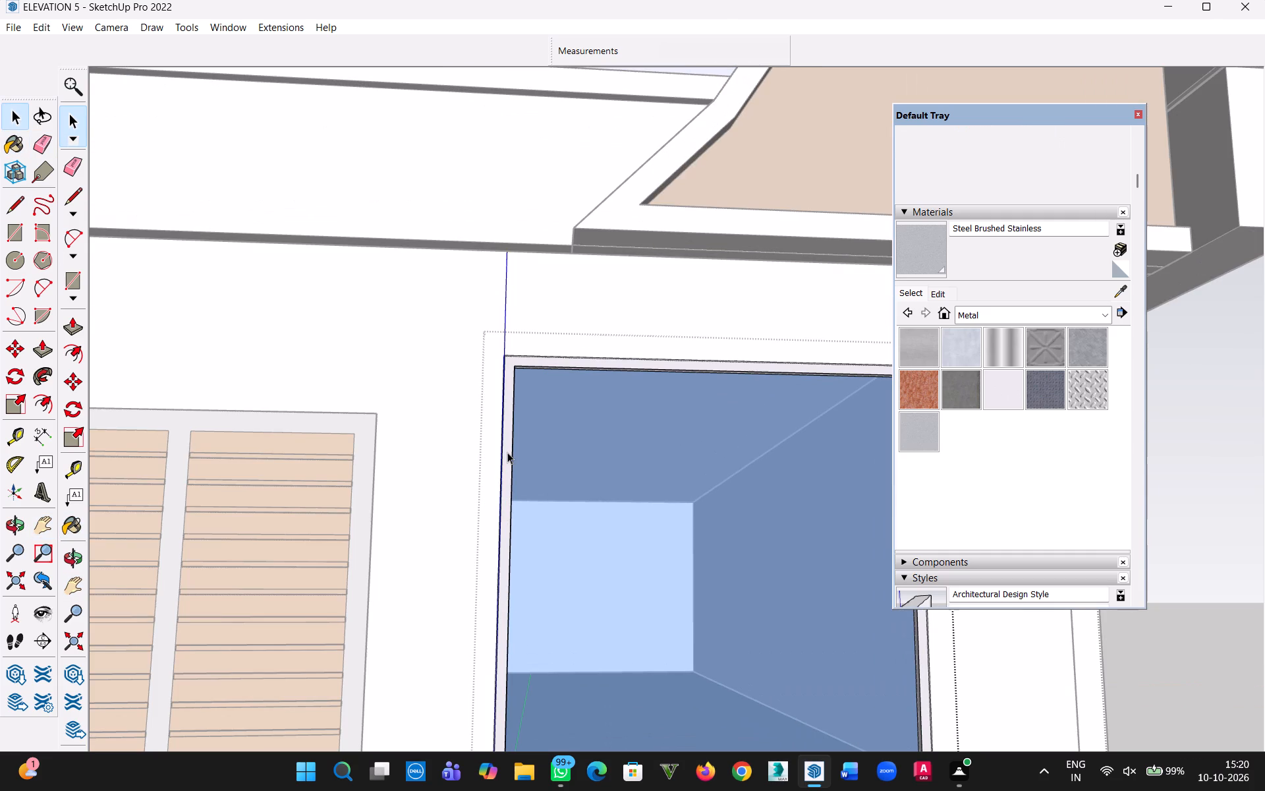
{"action": "left_click", "coordinate": [507, 452]}
{"action": "key", "text": "b"}
{"action": "left_click", "coordinate": [505, 461]}
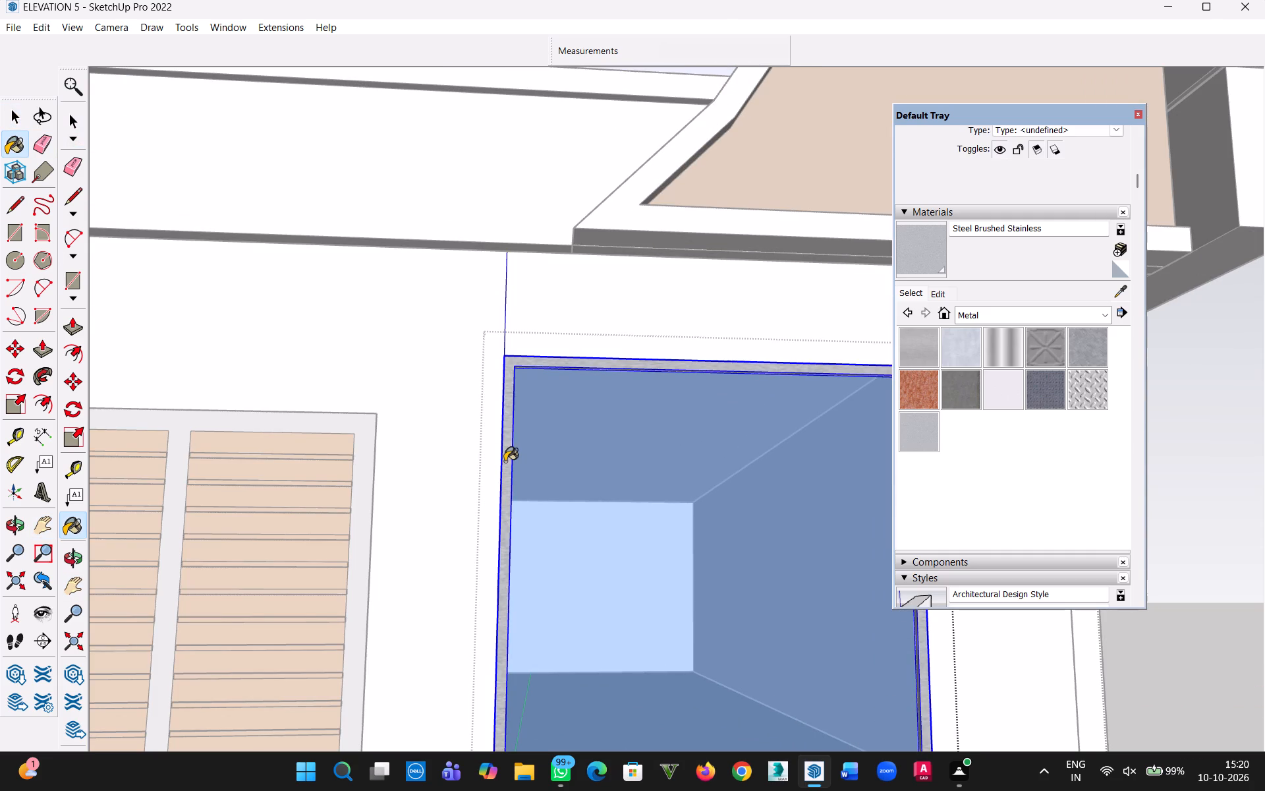
{"action": "left_click", "coordinate": [11, 113]}
{"action": "left_click", "coordinate": [483, 361]}
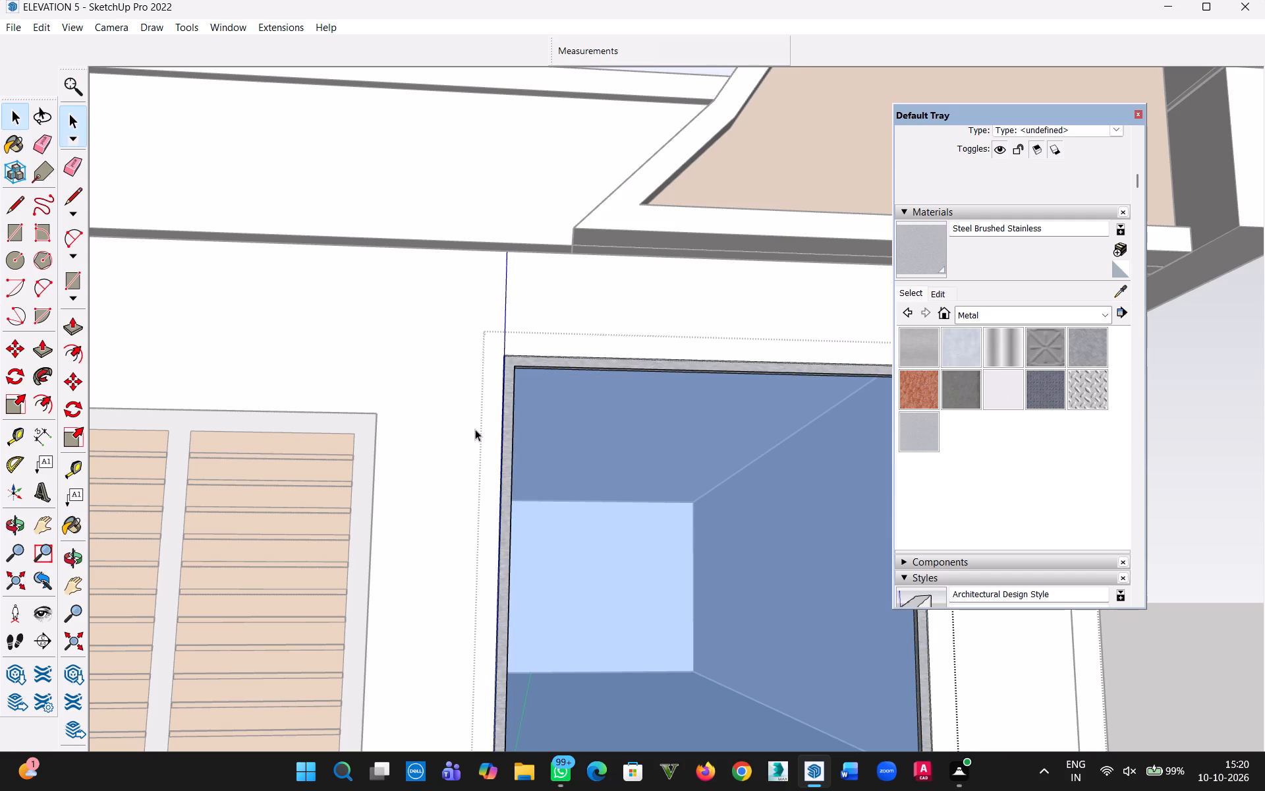
{"action": "scroll", "coordinate": [472, 436], "scroll_direction": "down", "scroll_amount": 19}
{"action": "middle_click_drag", "start_coordinate": [317, 425], "coordinate": [379, 523]}
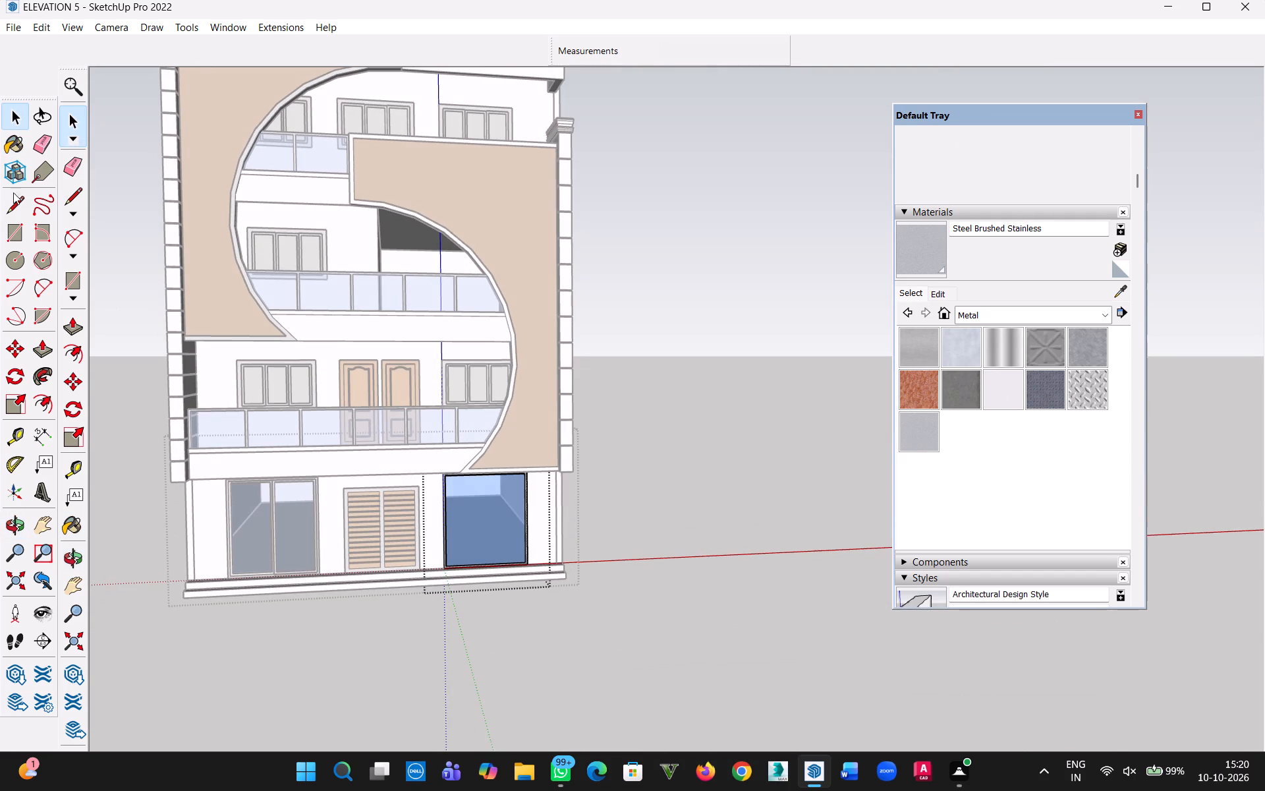
{"action": "left_click", "coordinate": [13, 118]}
{"action": "left_click", "coordinate": [741, 312]}
{"action": "left_click", "coordinate": [703, 327]}
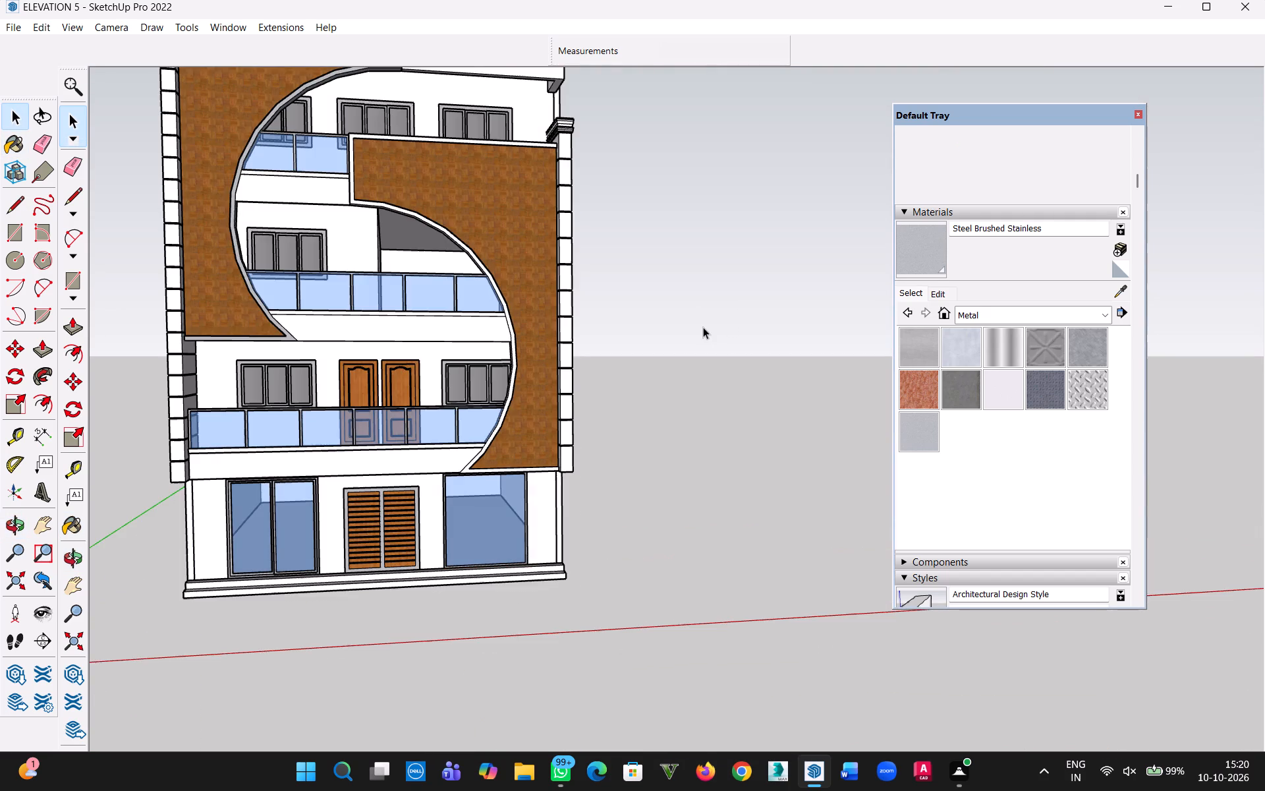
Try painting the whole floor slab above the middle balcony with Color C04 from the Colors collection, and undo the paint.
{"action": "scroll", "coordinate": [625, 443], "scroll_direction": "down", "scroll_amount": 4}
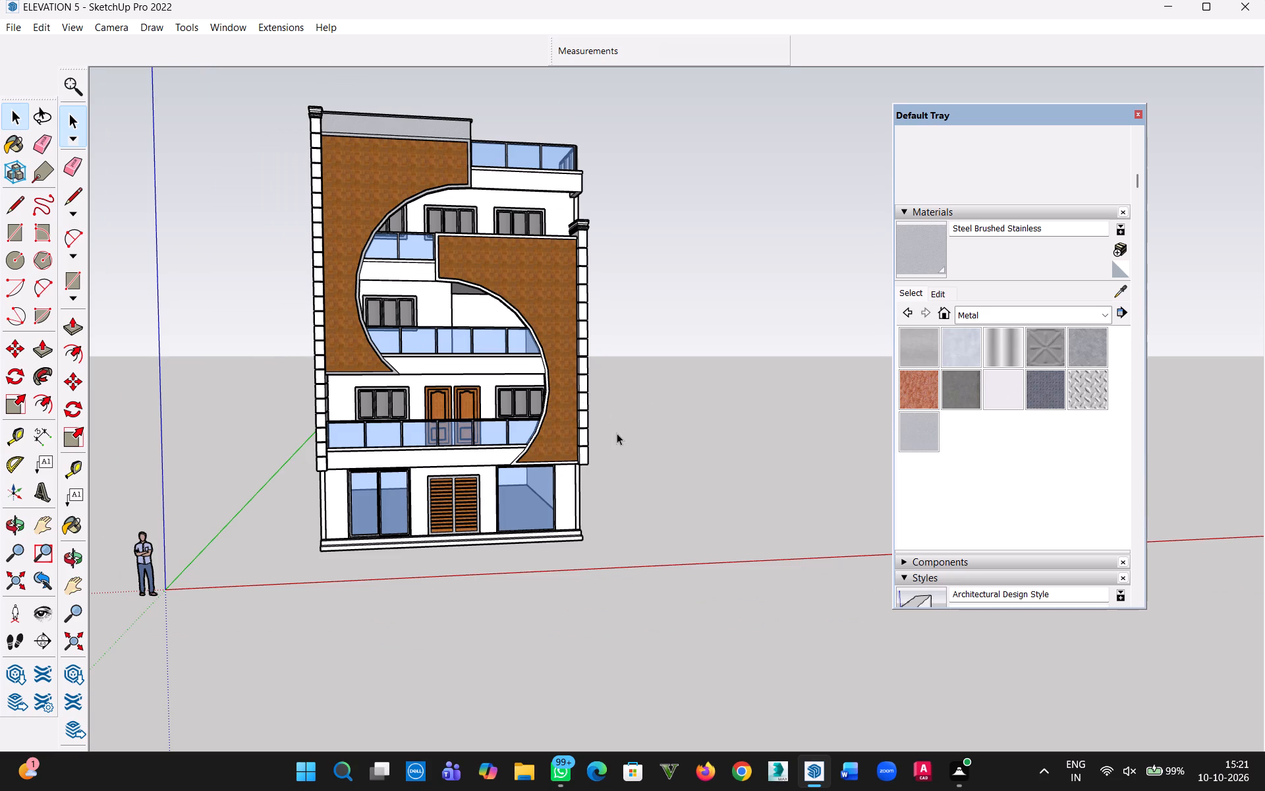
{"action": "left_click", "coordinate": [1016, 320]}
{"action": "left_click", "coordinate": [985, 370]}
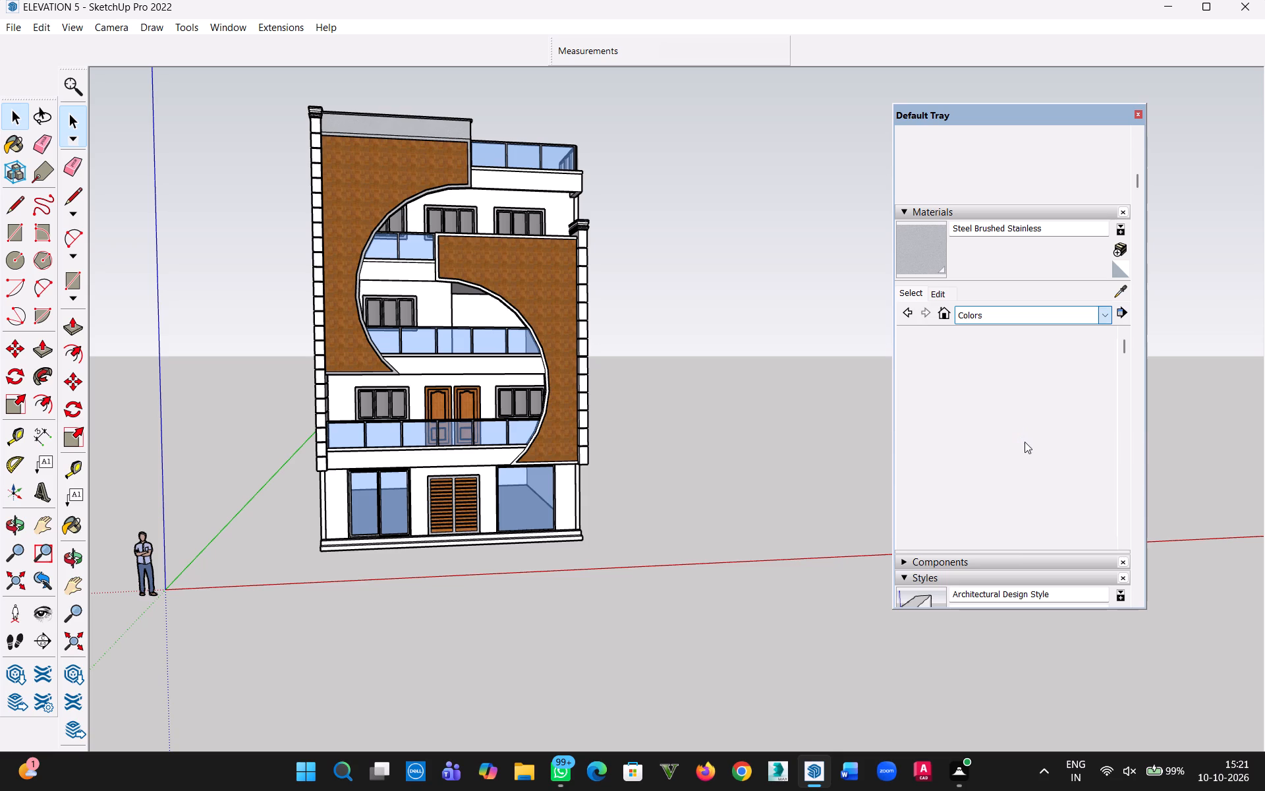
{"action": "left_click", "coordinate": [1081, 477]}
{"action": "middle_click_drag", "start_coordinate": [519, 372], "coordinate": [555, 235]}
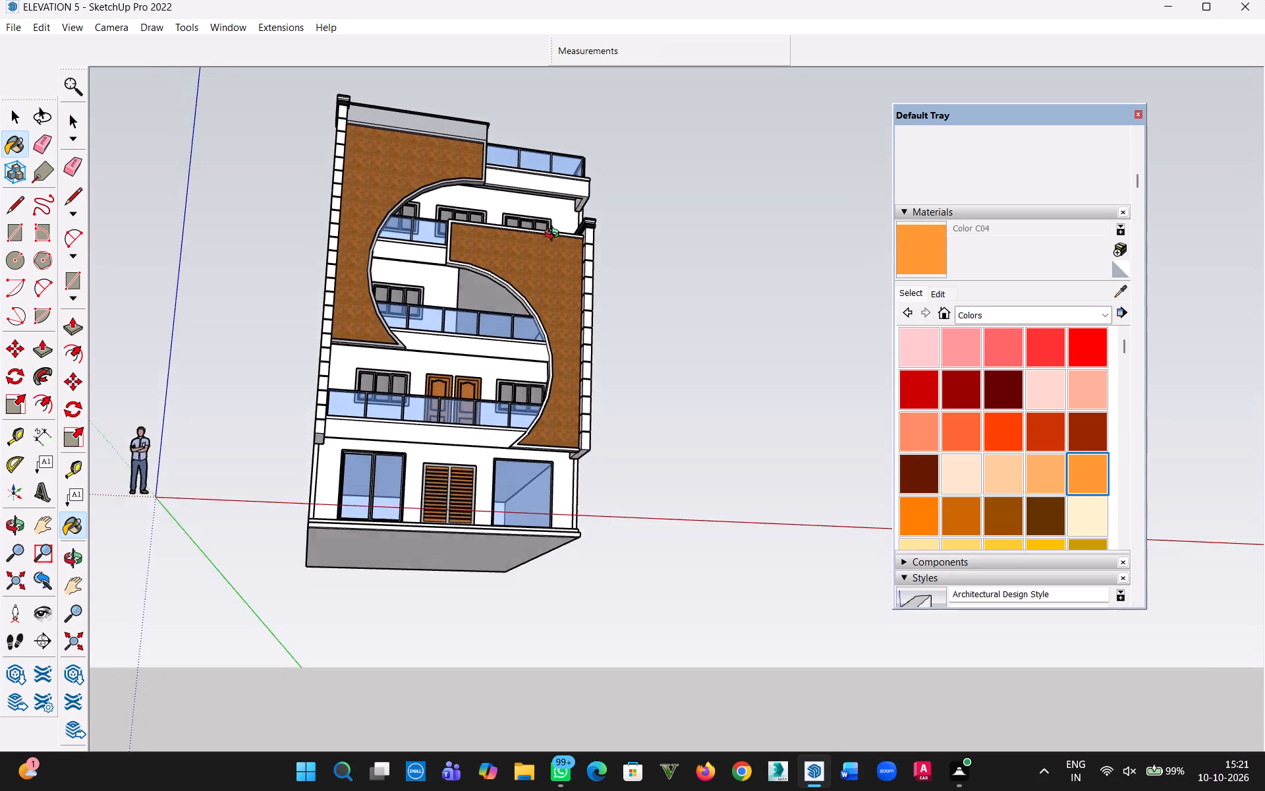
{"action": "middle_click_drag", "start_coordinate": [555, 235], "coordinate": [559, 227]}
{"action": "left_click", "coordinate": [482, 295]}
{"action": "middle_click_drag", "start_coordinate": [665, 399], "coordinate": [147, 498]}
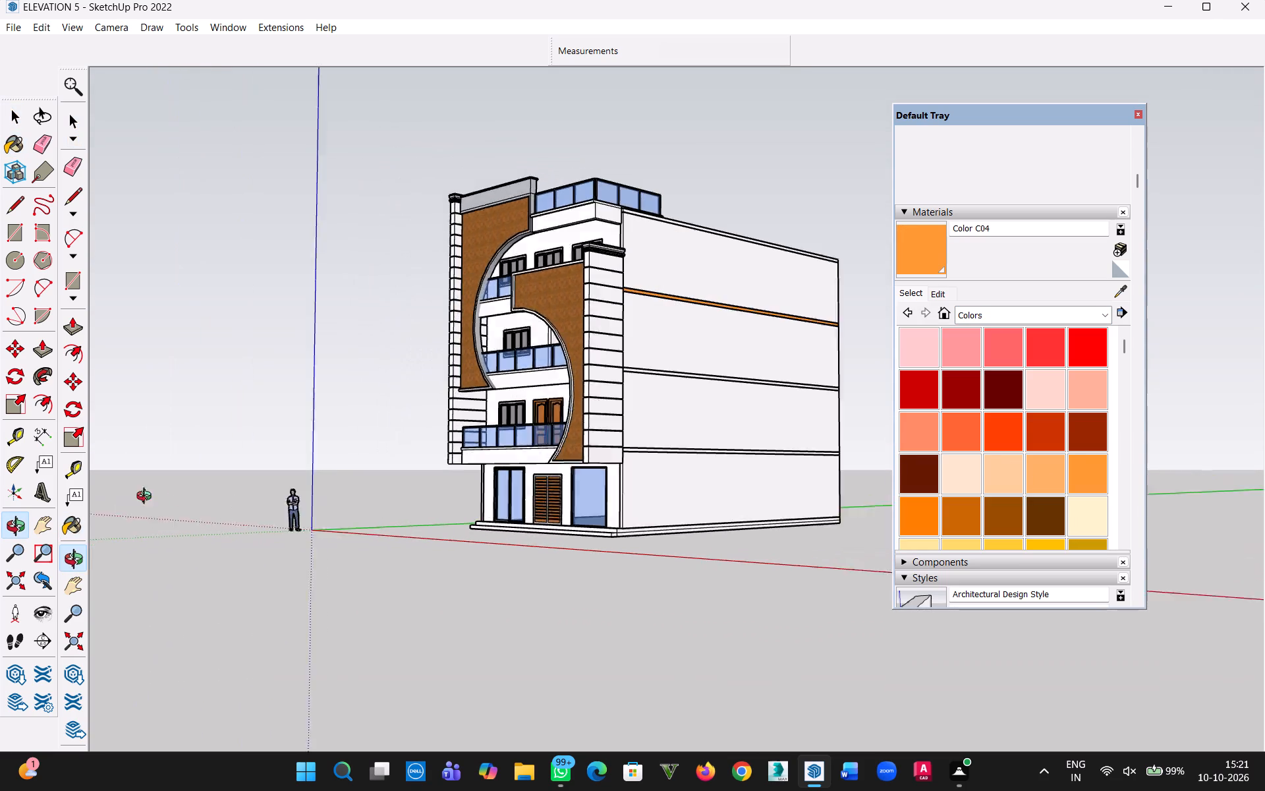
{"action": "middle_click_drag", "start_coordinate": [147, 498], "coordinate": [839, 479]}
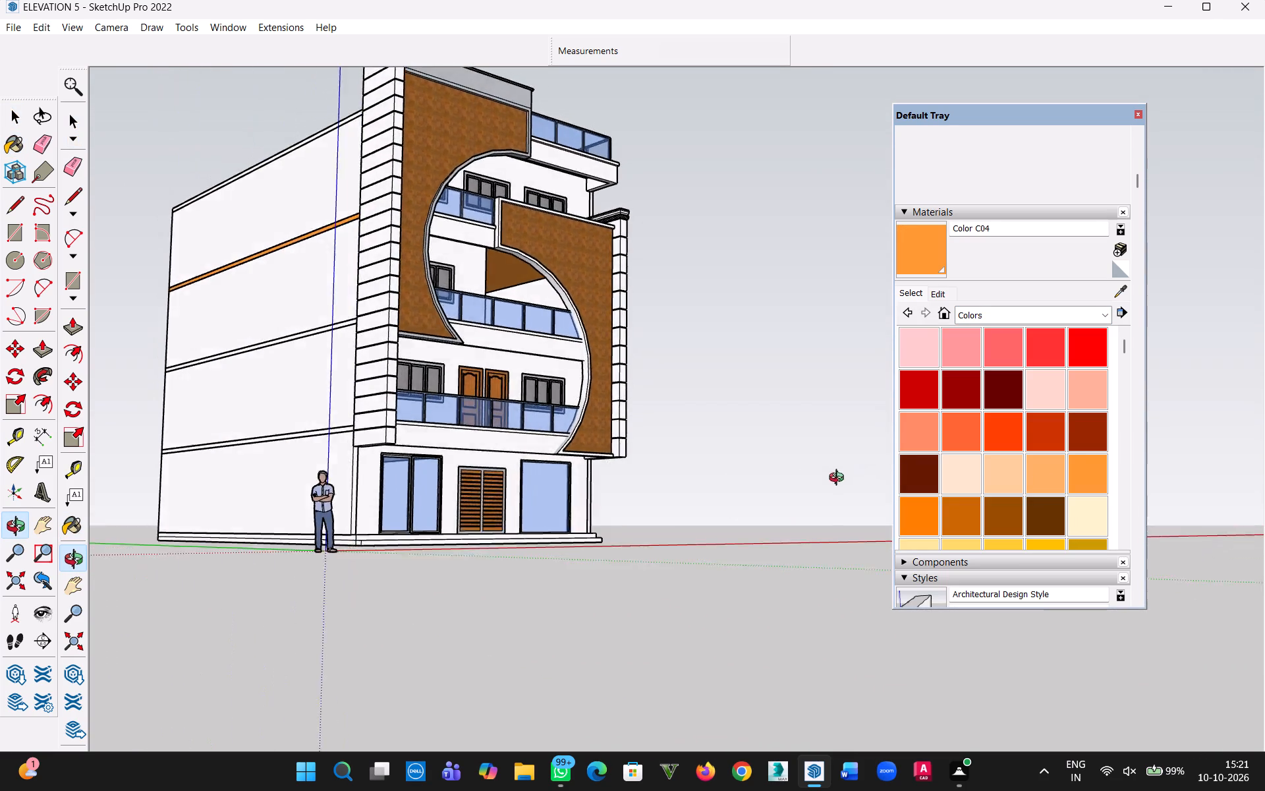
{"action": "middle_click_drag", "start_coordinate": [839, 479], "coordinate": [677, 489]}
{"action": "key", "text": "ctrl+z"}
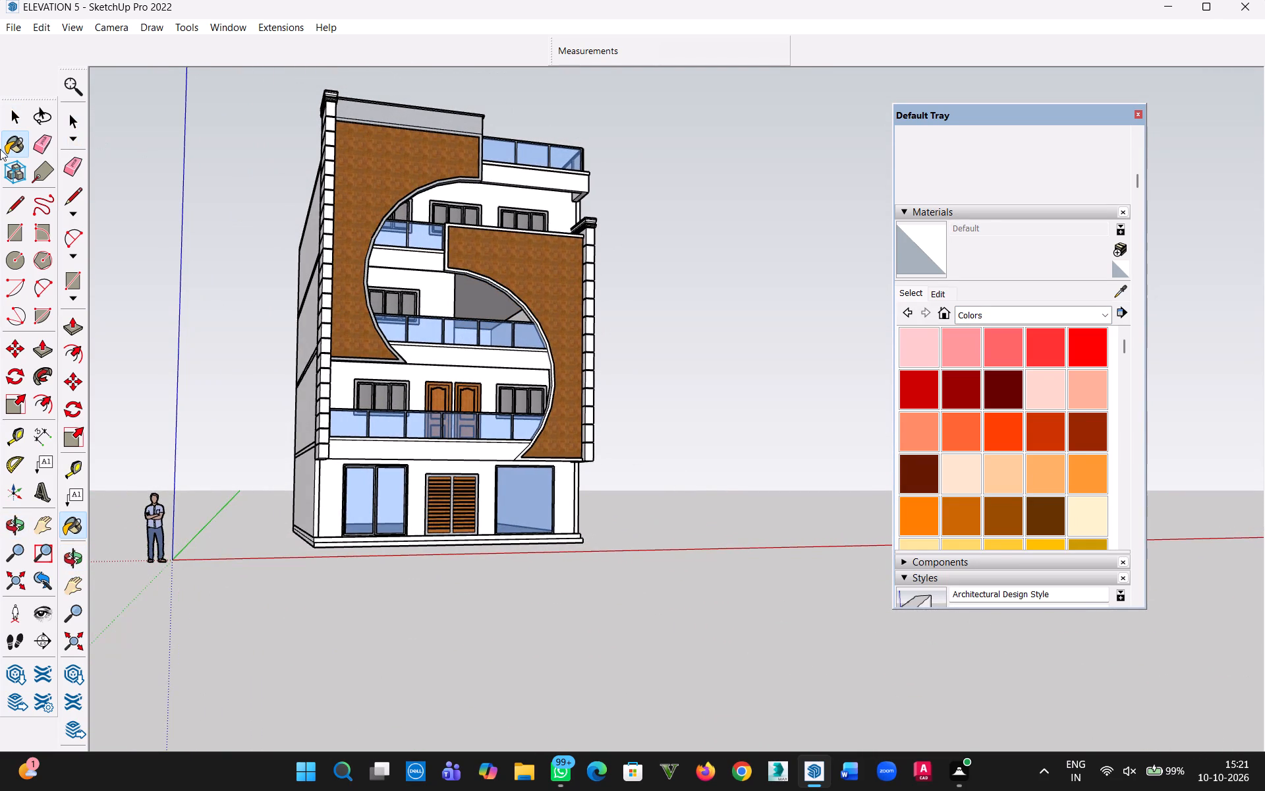
Open the slab group above the middle balcony and paint only its underside face with Color C04, then leave the group.
{"action": "left_click", "coordinate": [18, 111]}
{"action": "middle_click_drag", "start_coordinate": [520, 314], "coordinate": [507, 263]}
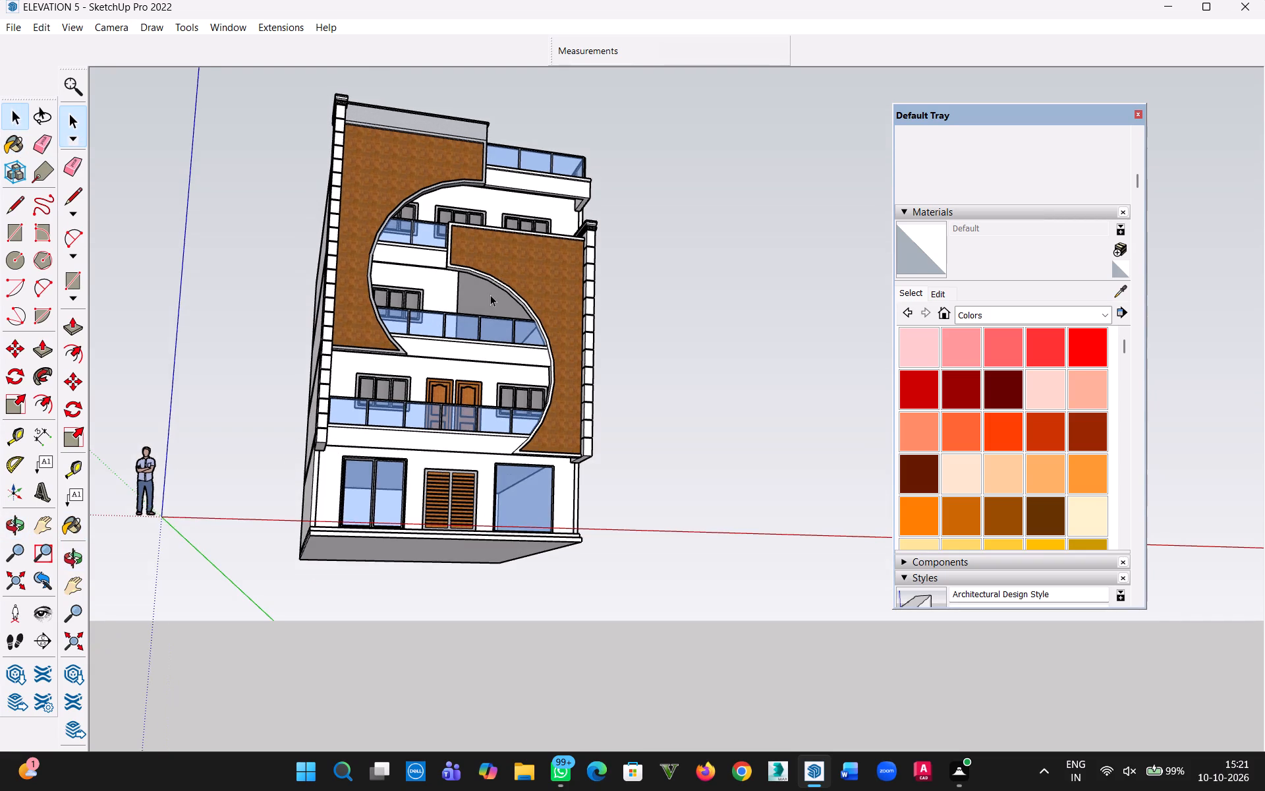
{"action": "triple_click", "coordinate": [490, 295]}
{"action": "left_click", "coordinate": [487, 306]}
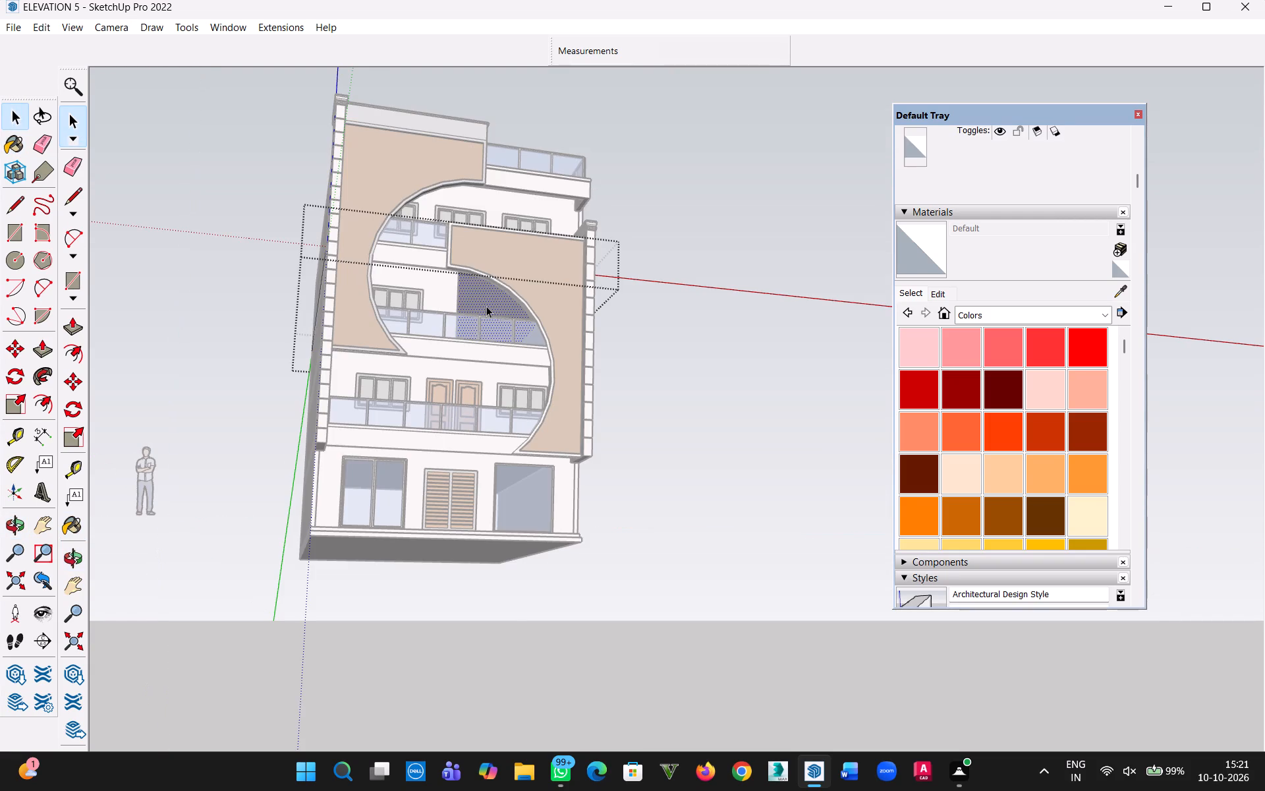
{"action": "key", "text": "b"}
{"action": "left_click", "coordinate": [488, 303]}
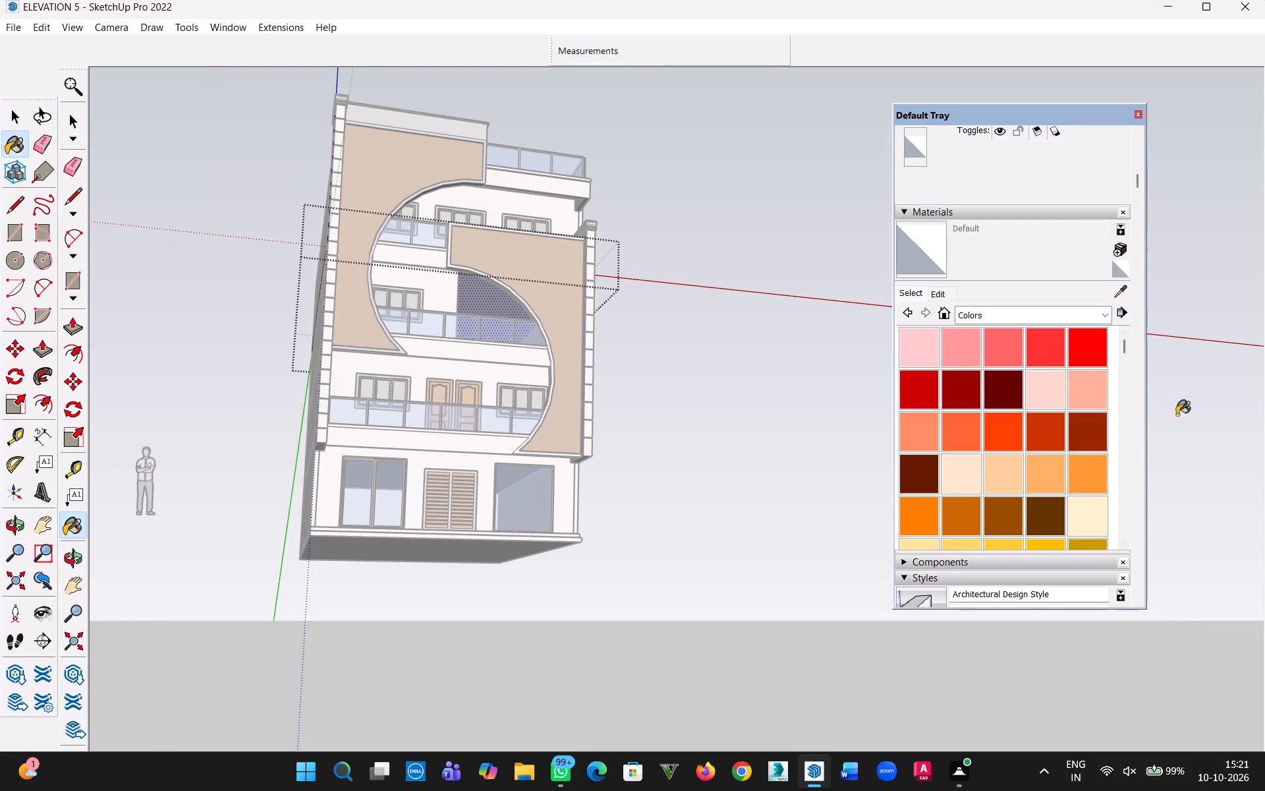
{"action": "left_click", "coordinate": [1093, 476]}
{"action": "left_click", "coordinate": [488, 305]}
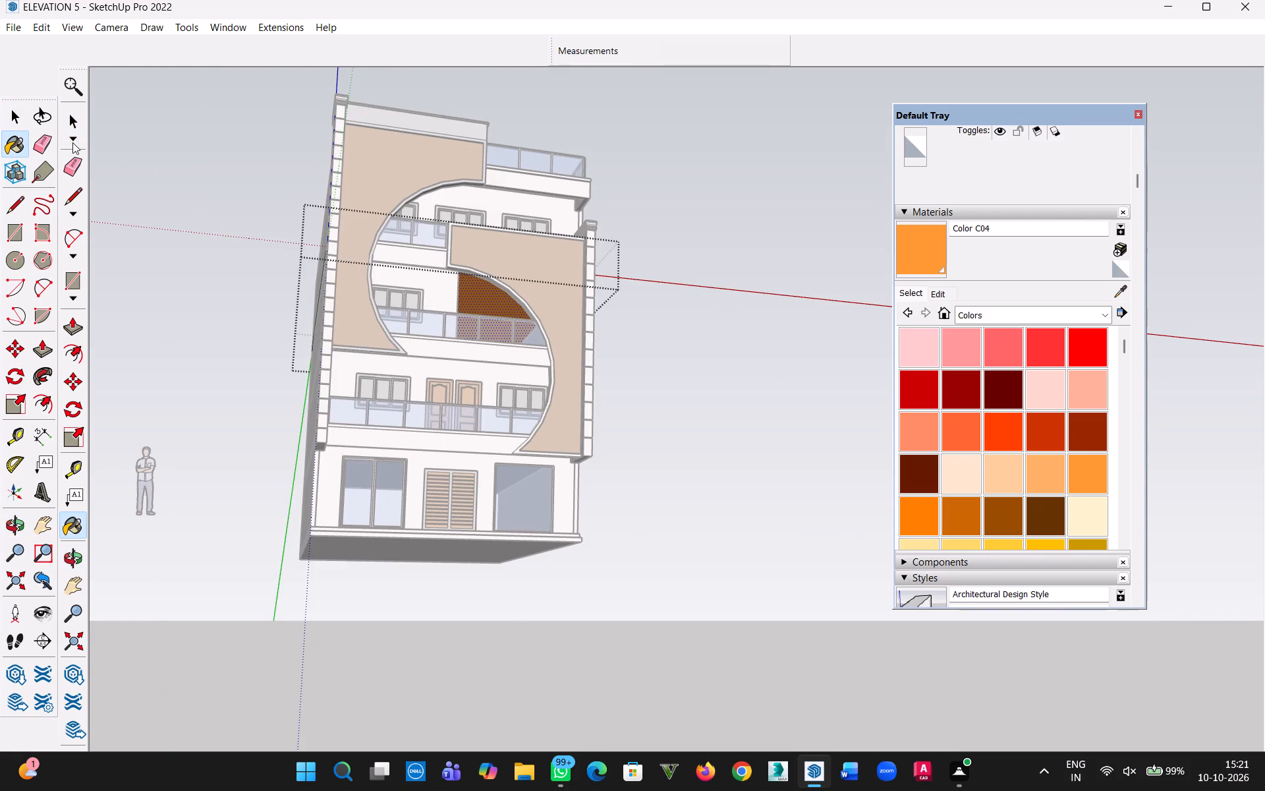
{"action": "left_click", "coordinate": [15, 119]}
{"action": "left_click", "coordinate": [260, 306]}
Paint the front fascia of the lowest balcony with the light grey Color M02.
{"action": "middle_click_drag", "start_coordinate": [326, 345], "coordinate": [539, 390]}
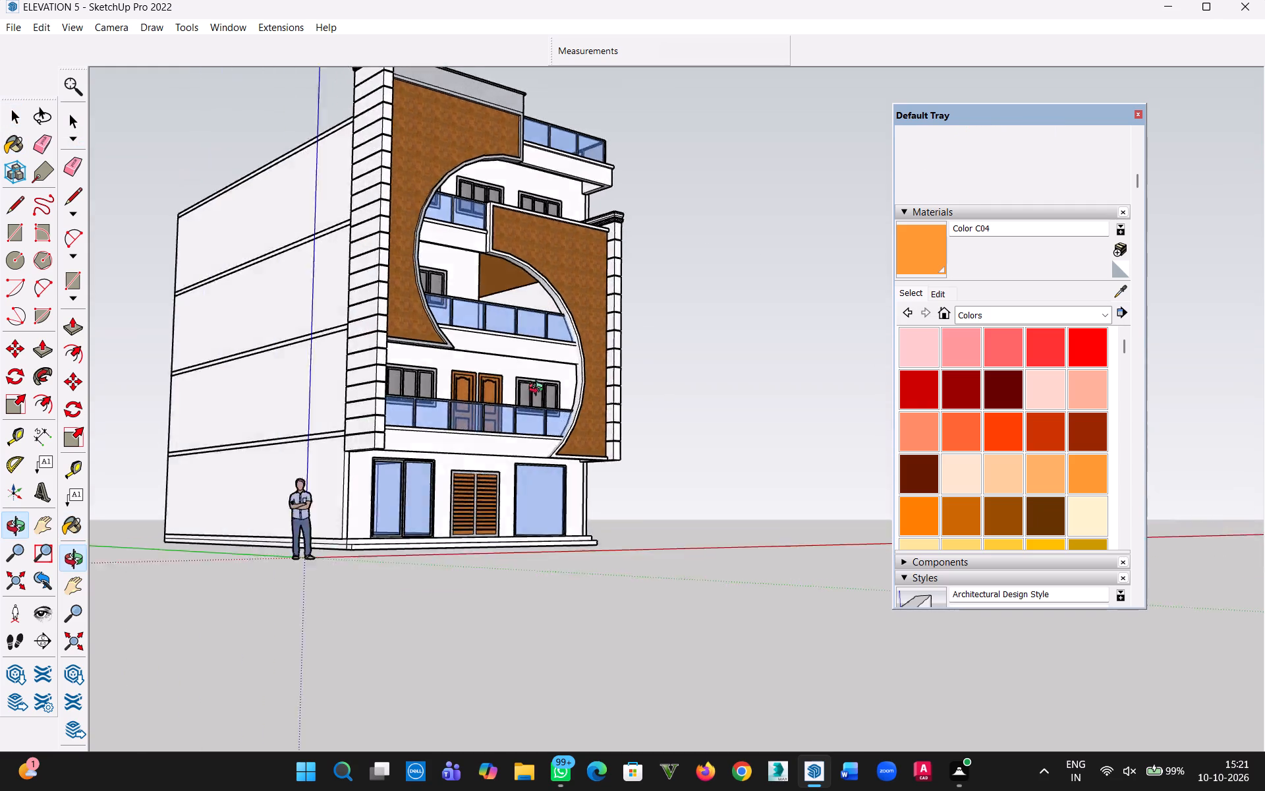
{"action": "middle_click_drag", "start_coordinate": [539, 390], "coordinate": [505, 464]}
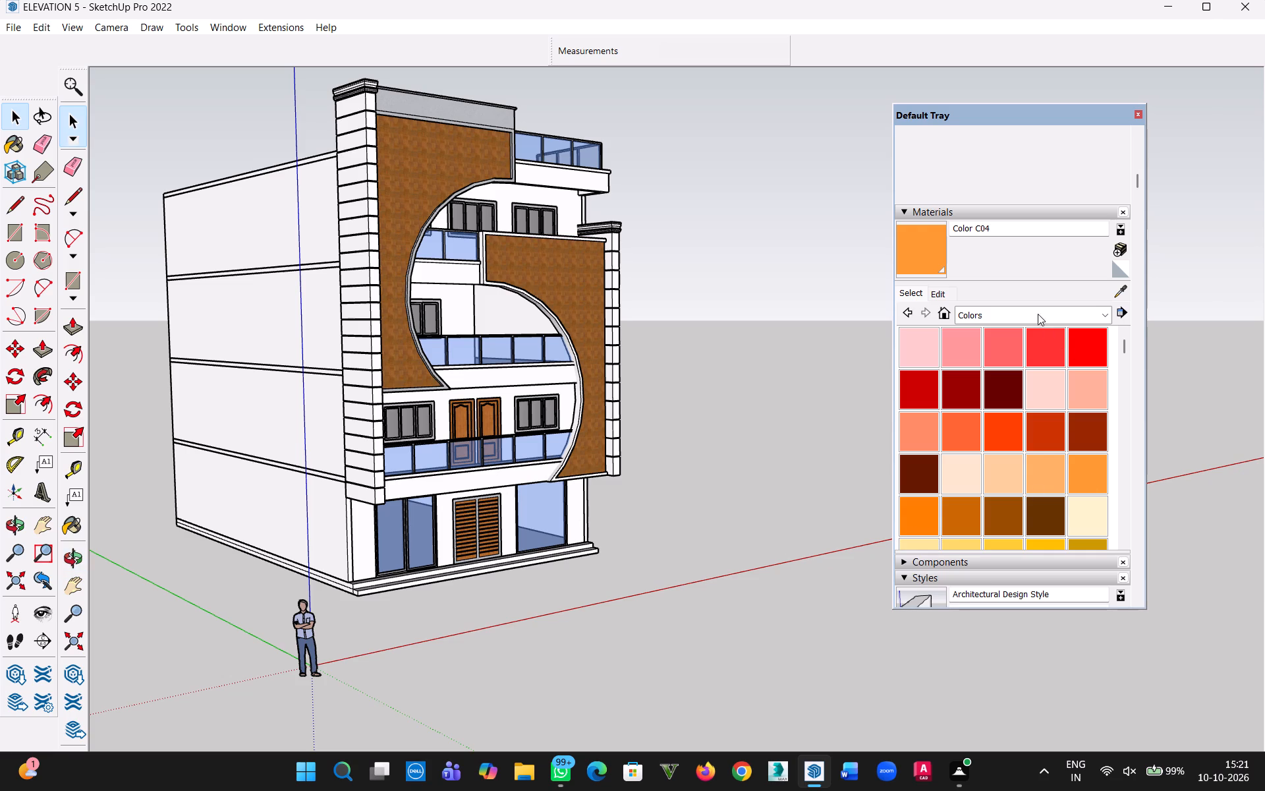
{"action": "scroll", "coordinate": [1040, 463], "scroll_direction": "down", "scroll_amount": 13}
{"action": "scroll", "coordinate": [1035, 470], "scroll_direction": "up", "scroll_amount": 3}
{"action": "scroll", "coordinate": [1035, 444], "scroll_direction": "down", "scroll_amount": 1}
{"action": "left_click", "coordinate": [1032, 334]}
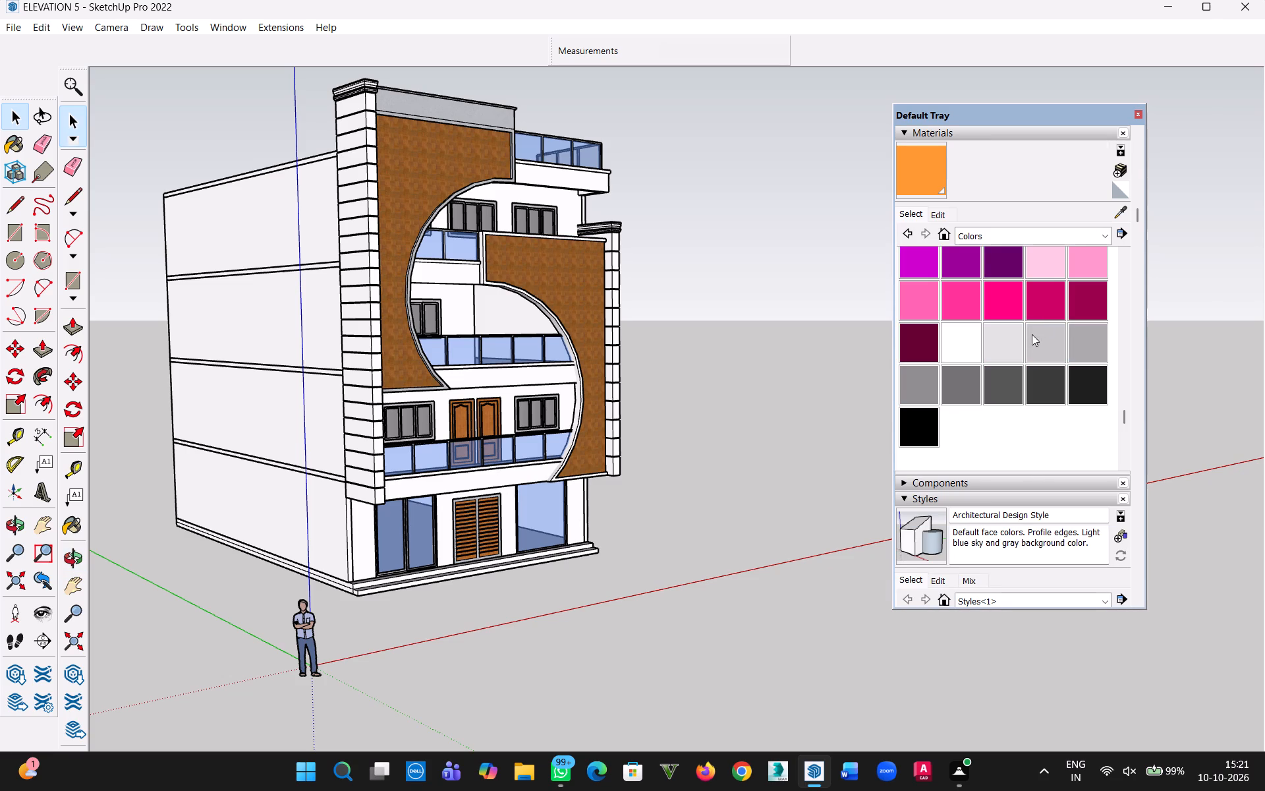
{"action": "middle_click_drag", "start_coordinate": [740, 570], "coordinate": [468, 561]}
{"action": "left_click", "coordinate": [464, 465]}
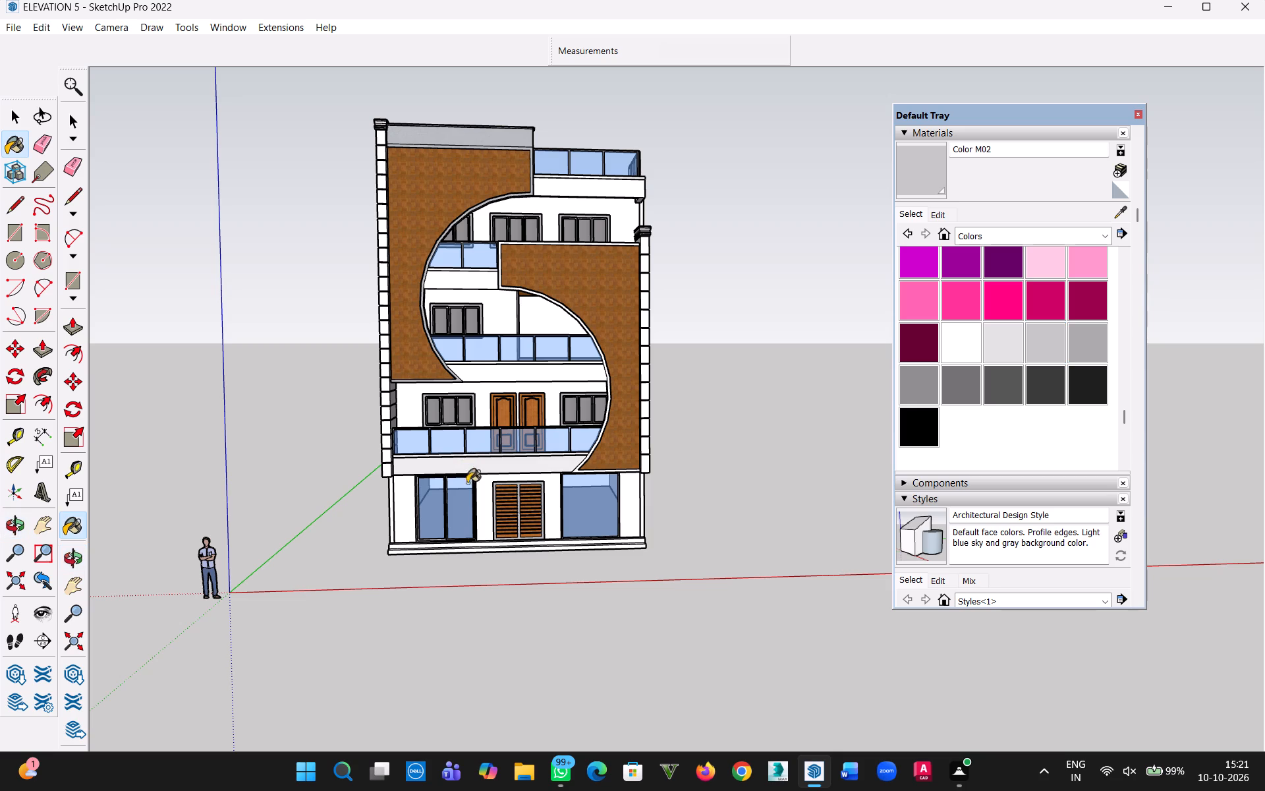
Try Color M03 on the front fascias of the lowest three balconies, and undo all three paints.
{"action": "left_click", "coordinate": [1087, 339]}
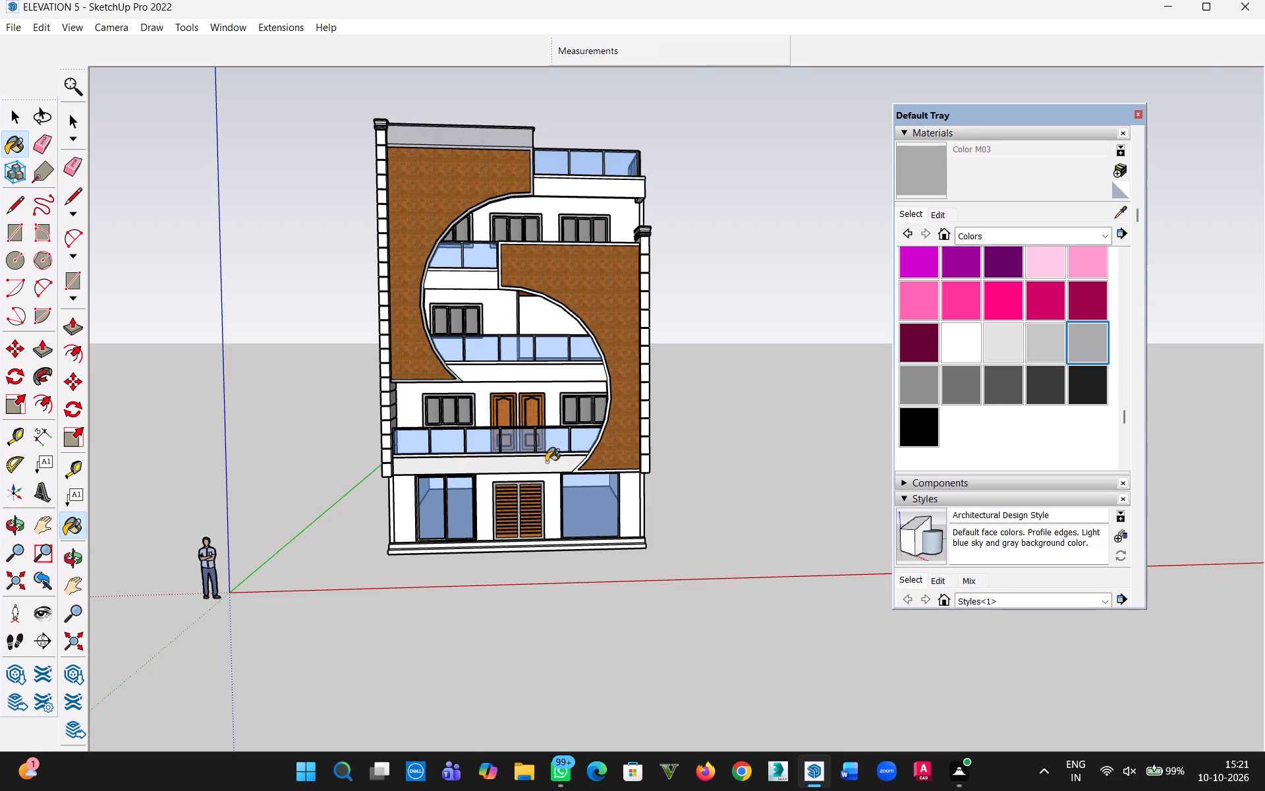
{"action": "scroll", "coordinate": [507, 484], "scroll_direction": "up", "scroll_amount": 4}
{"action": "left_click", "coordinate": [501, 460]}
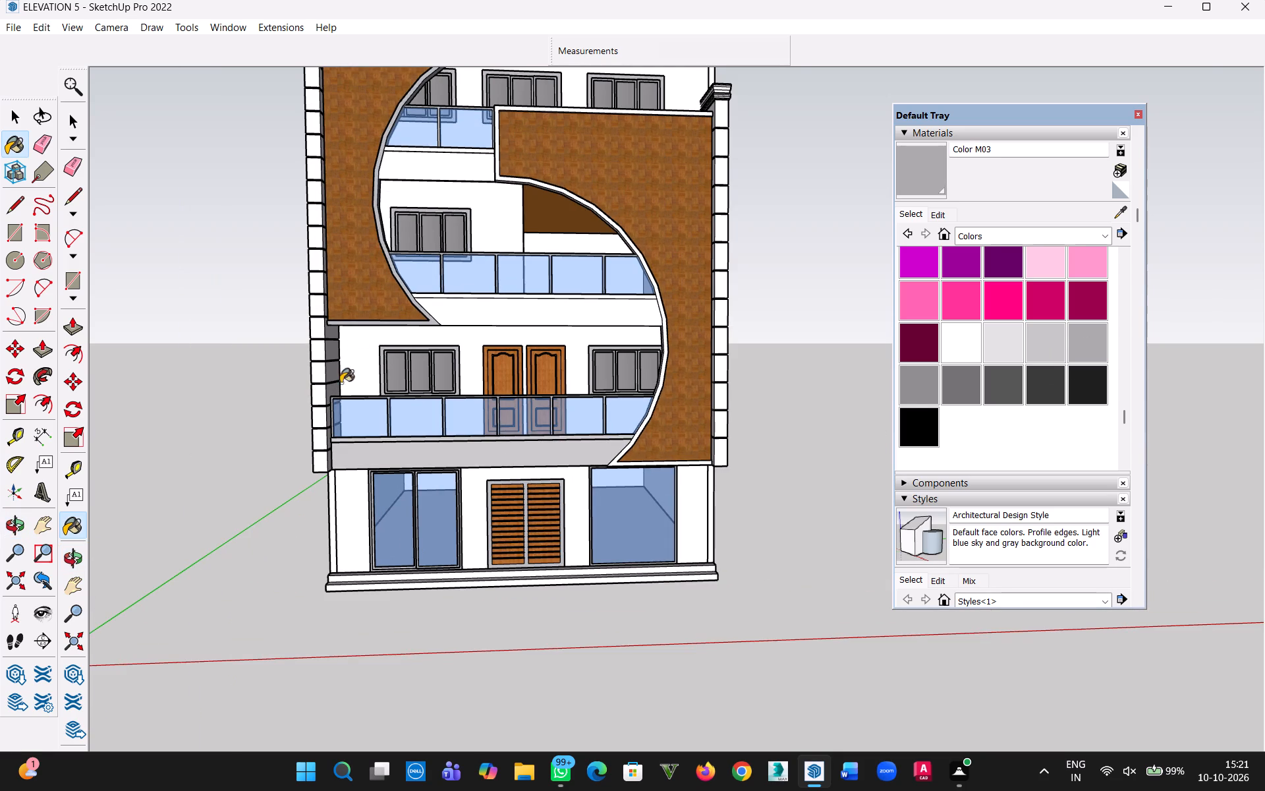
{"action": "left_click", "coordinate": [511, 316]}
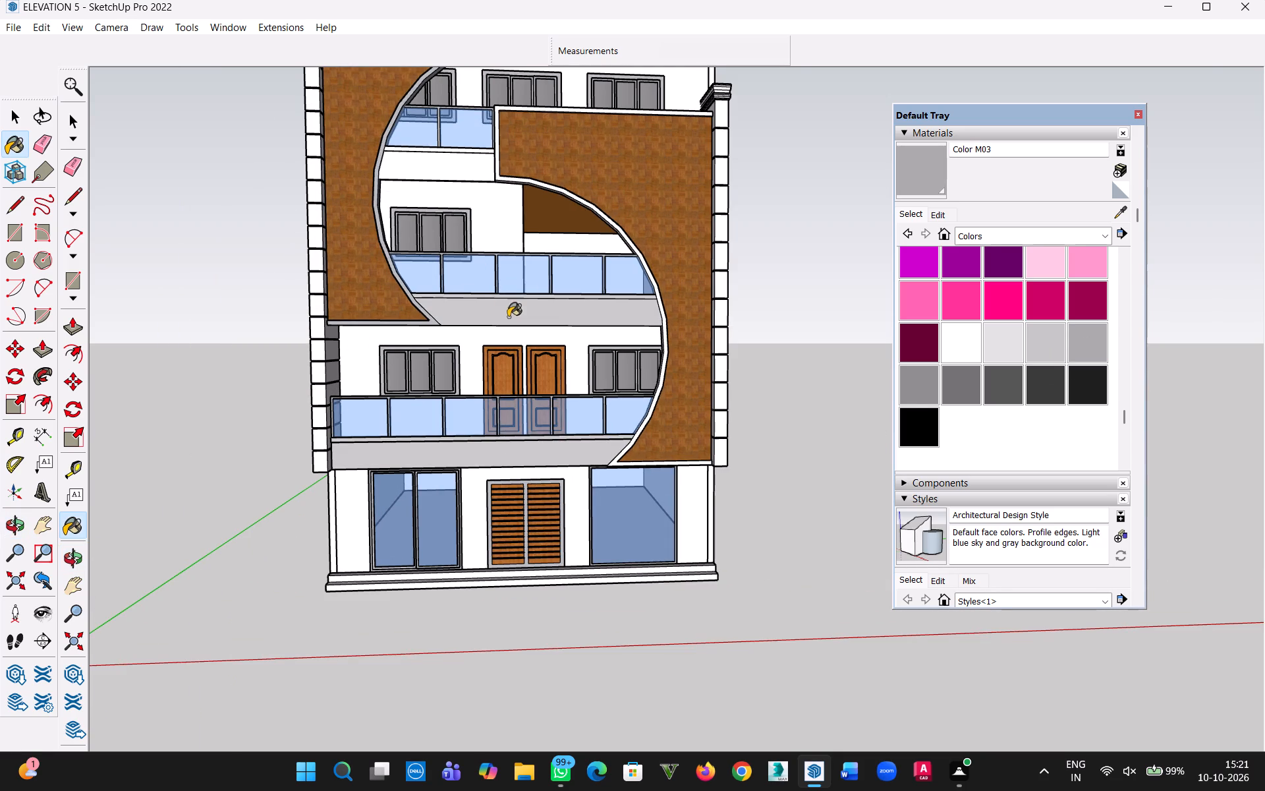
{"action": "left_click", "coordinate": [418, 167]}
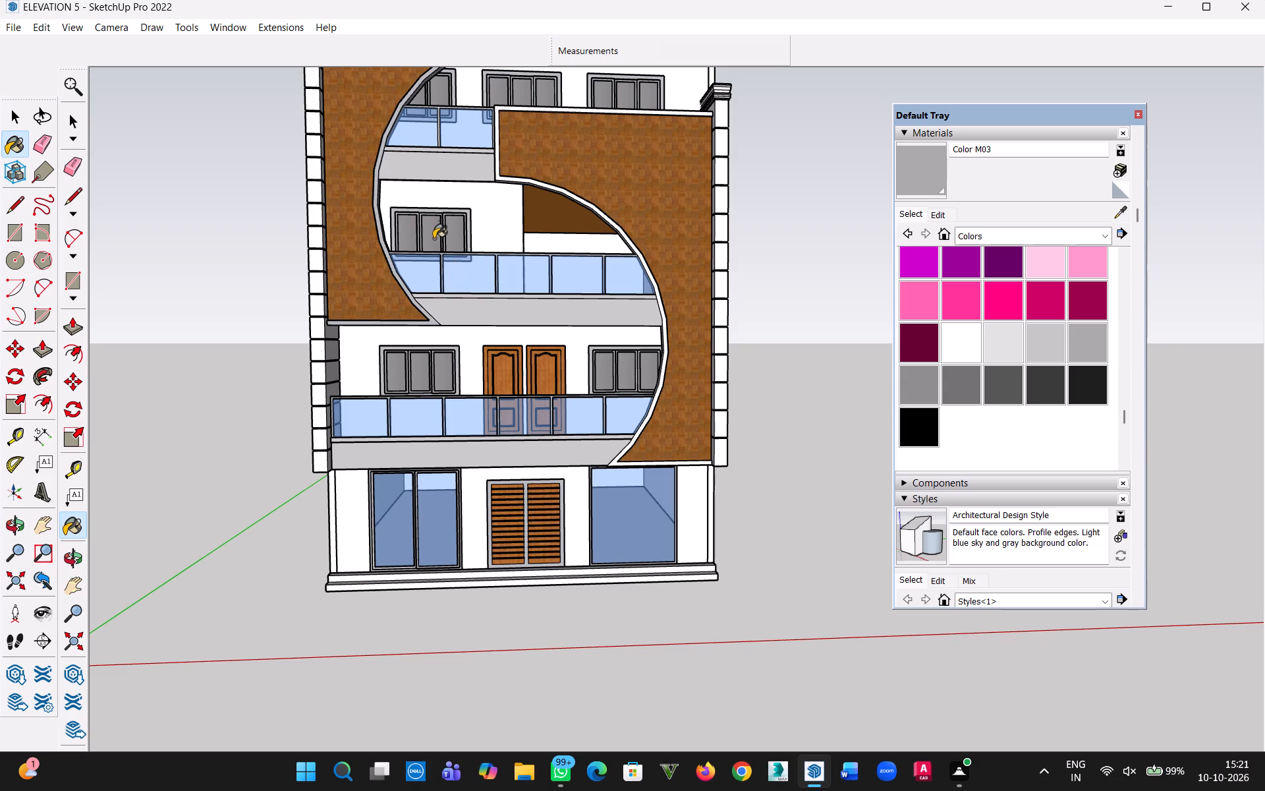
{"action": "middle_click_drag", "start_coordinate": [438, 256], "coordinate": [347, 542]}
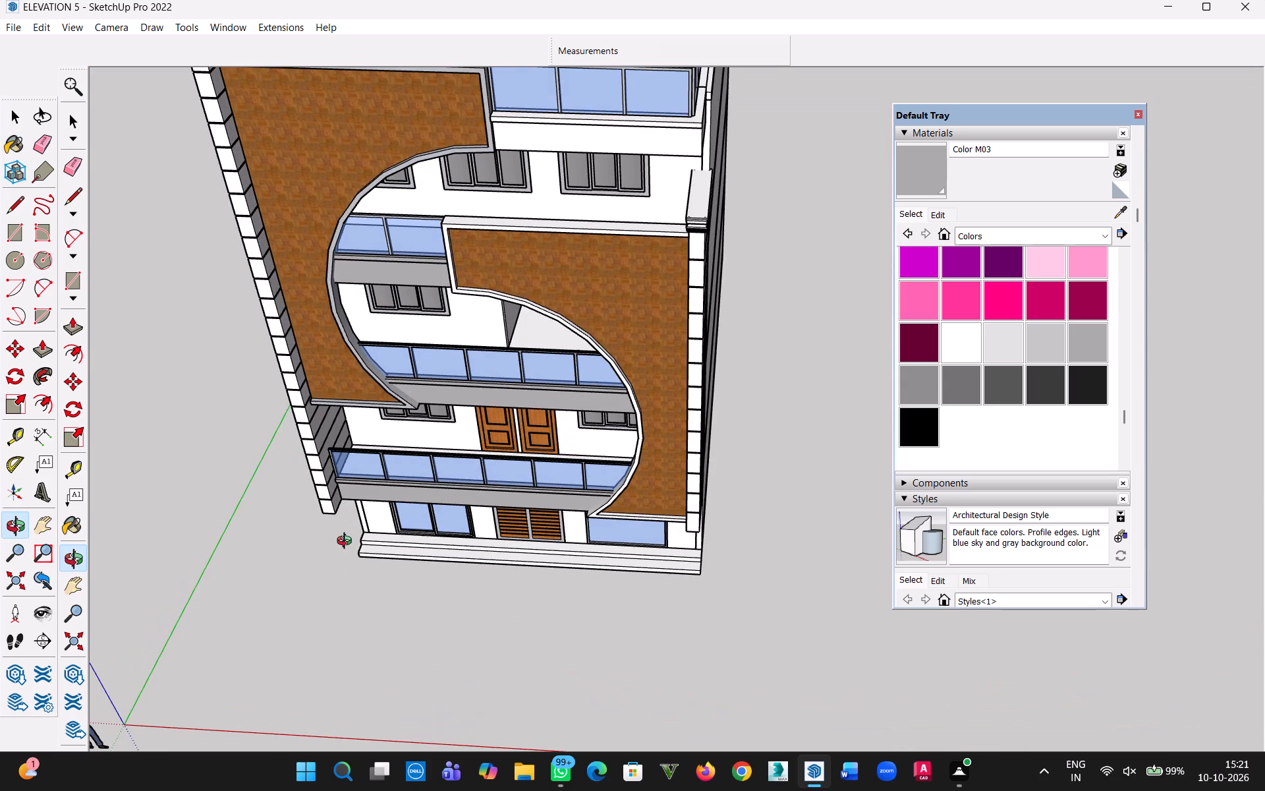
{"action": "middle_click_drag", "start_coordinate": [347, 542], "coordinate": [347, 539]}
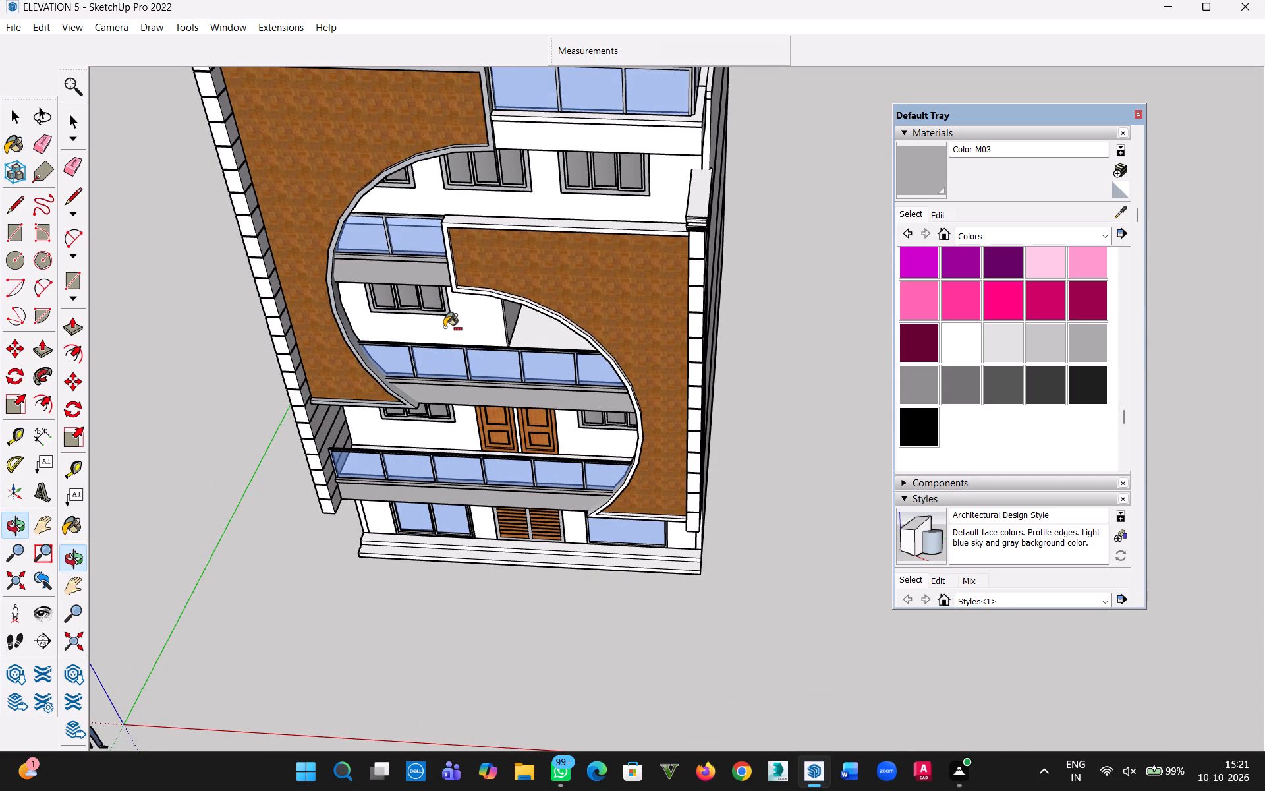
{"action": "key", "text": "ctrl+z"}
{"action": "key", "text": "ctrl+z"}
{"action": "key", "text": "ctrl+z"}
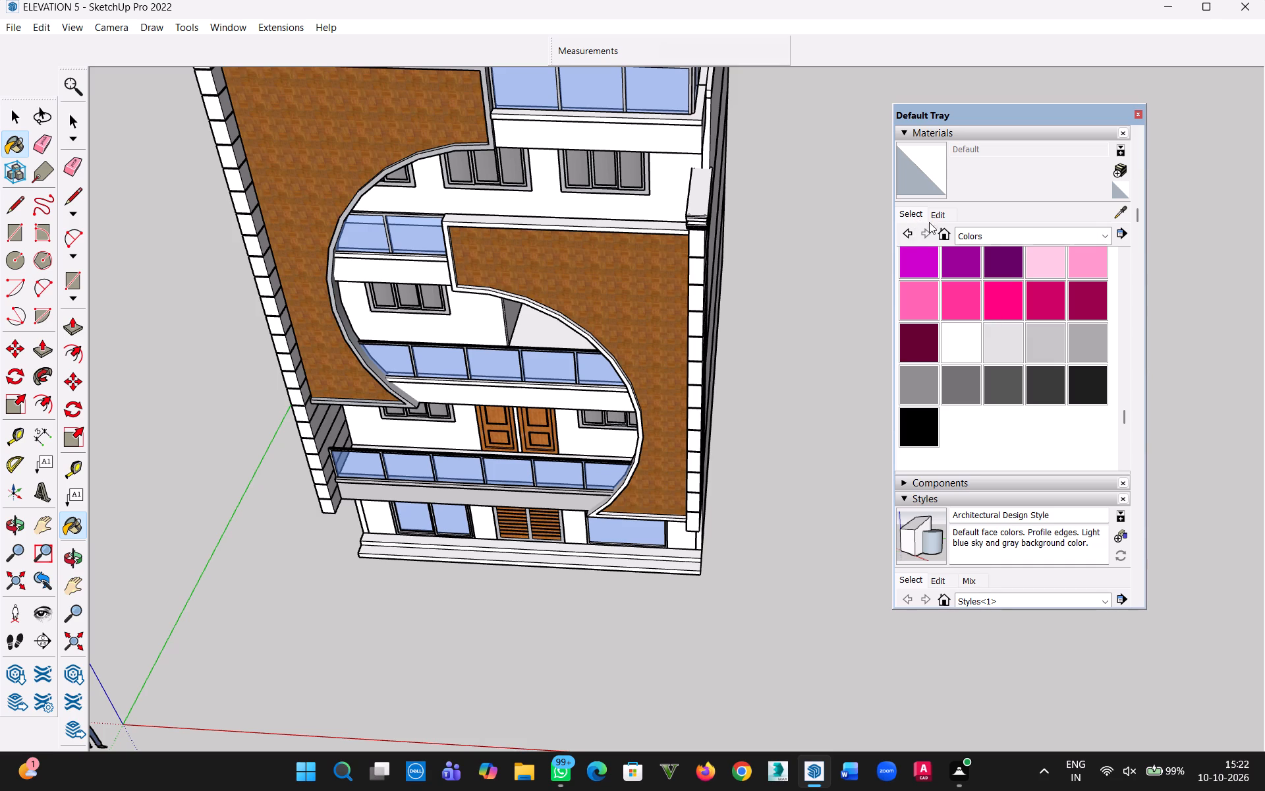
Look through the brick and carpet material collections, return to Colors, and paint the lower curved panel's border with Color M01.
{"action": "left_click", "coordinate": [999, 234]}
{"action": "left_click", "coordinate": [1009, 270]}
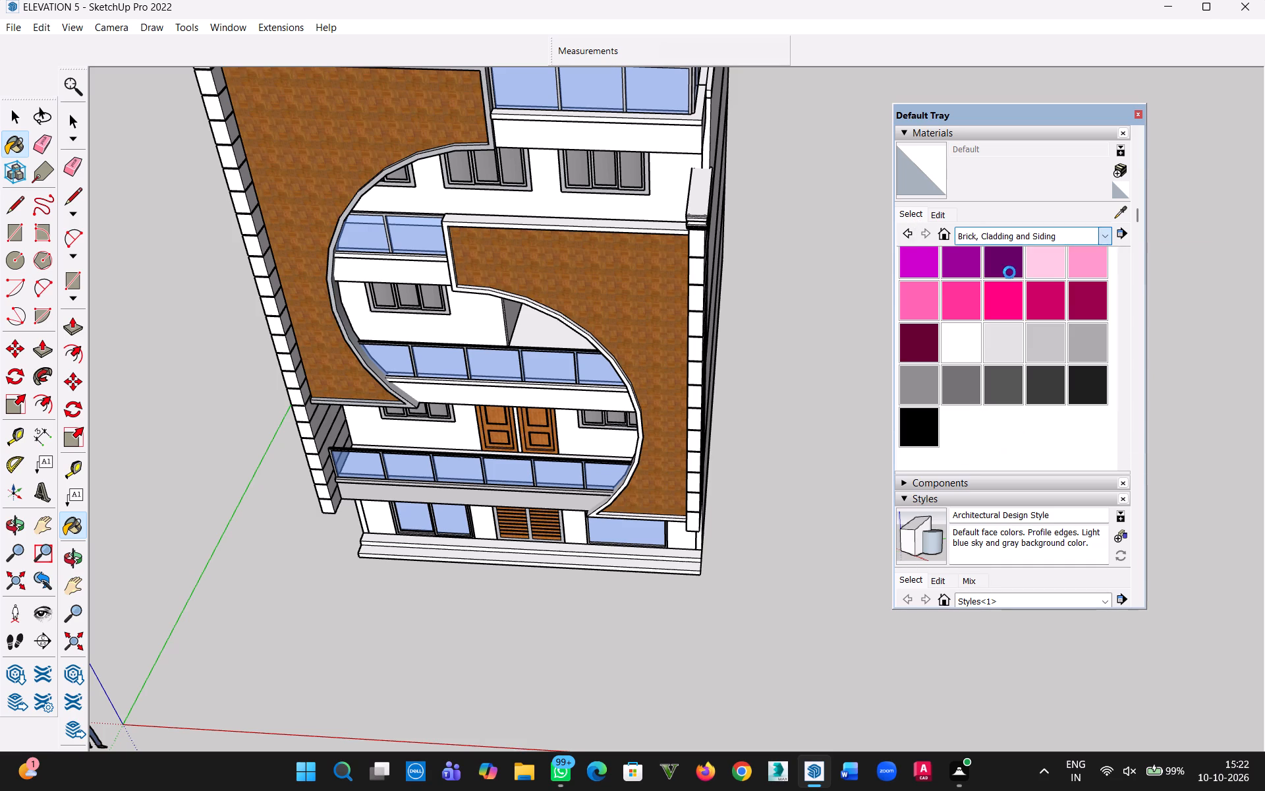
{"action": "left_click", "coordinate": [1009, 237]}
{"action": "left_click", "coordinate": [1017, 277]}
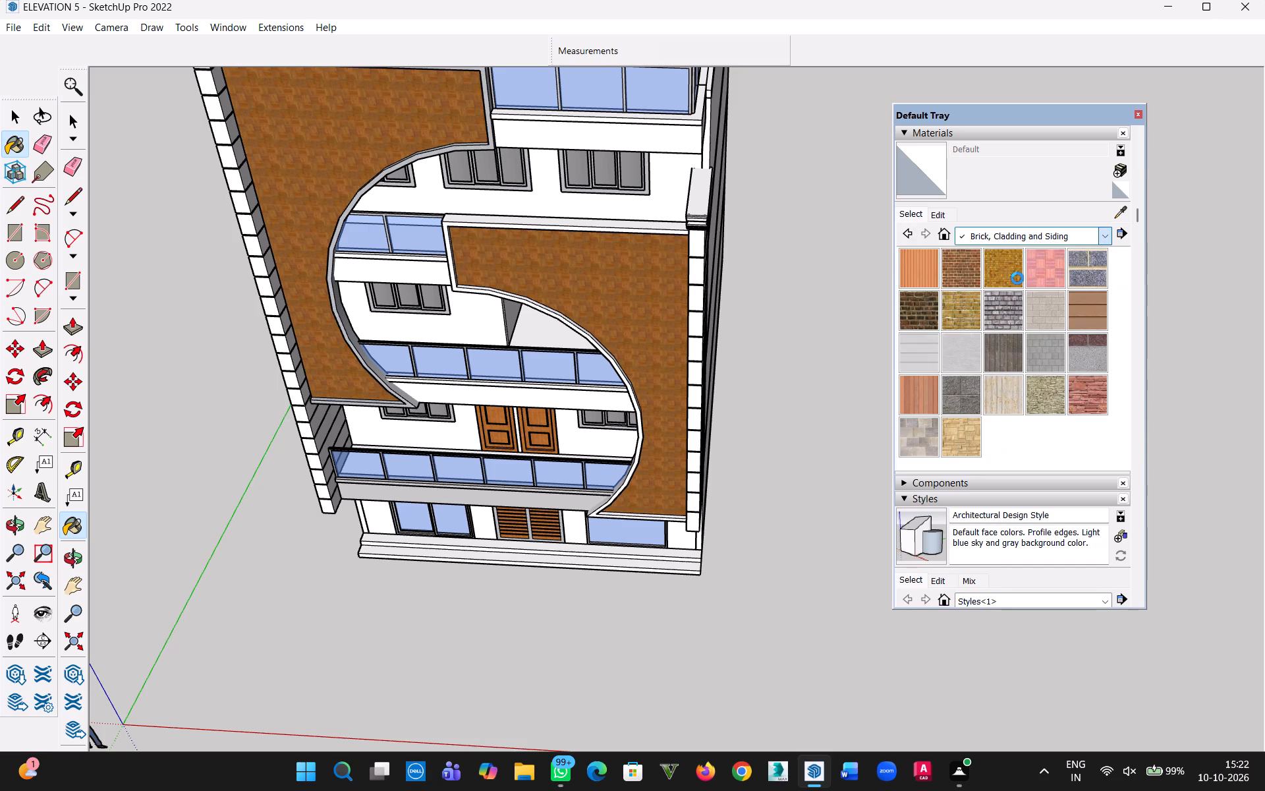
{"action": "scroll", "coordinate": [942, 395], "scroll_direction": "down", "scroll_amount": 3}
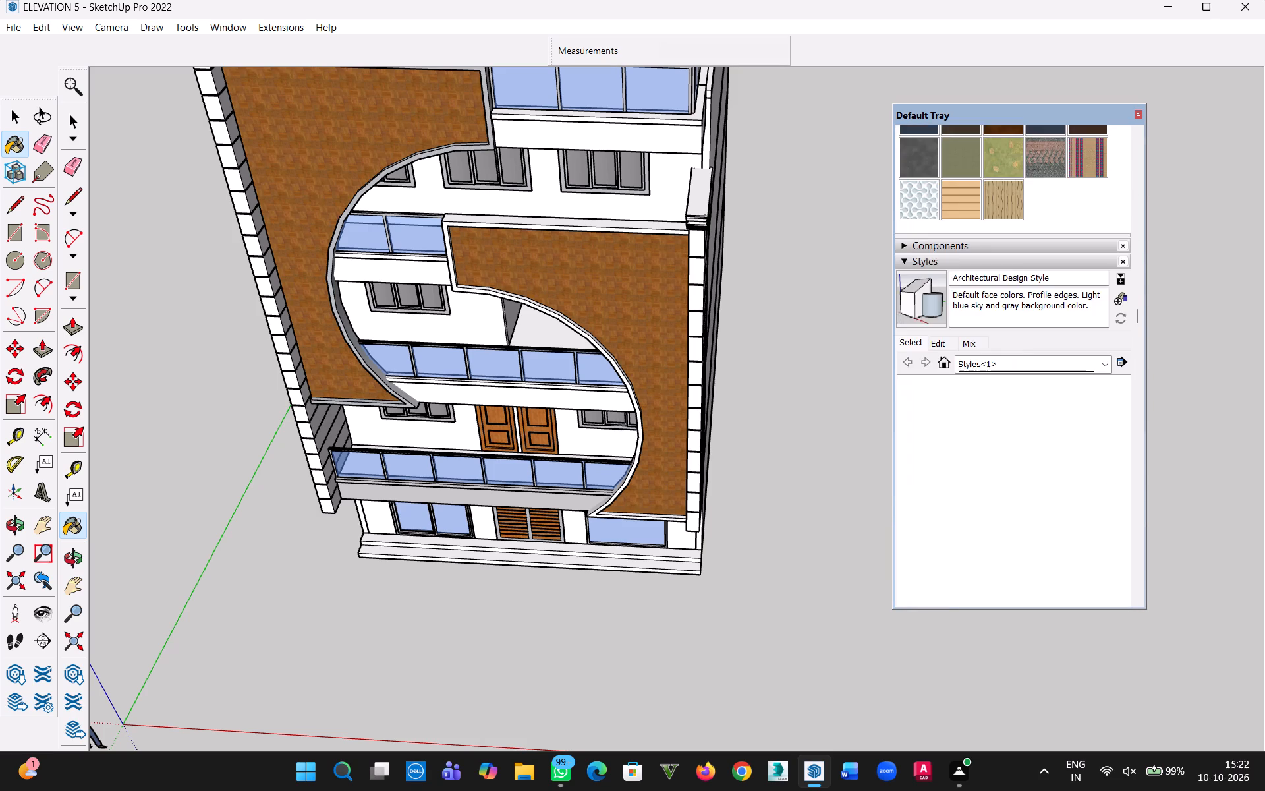
{"action": "scroll", "coordinate": [997, 276], "scroll_direction": "up", "scroll_amount": 4}
{"action": "left_click", "coordinate": [1012, 315]}
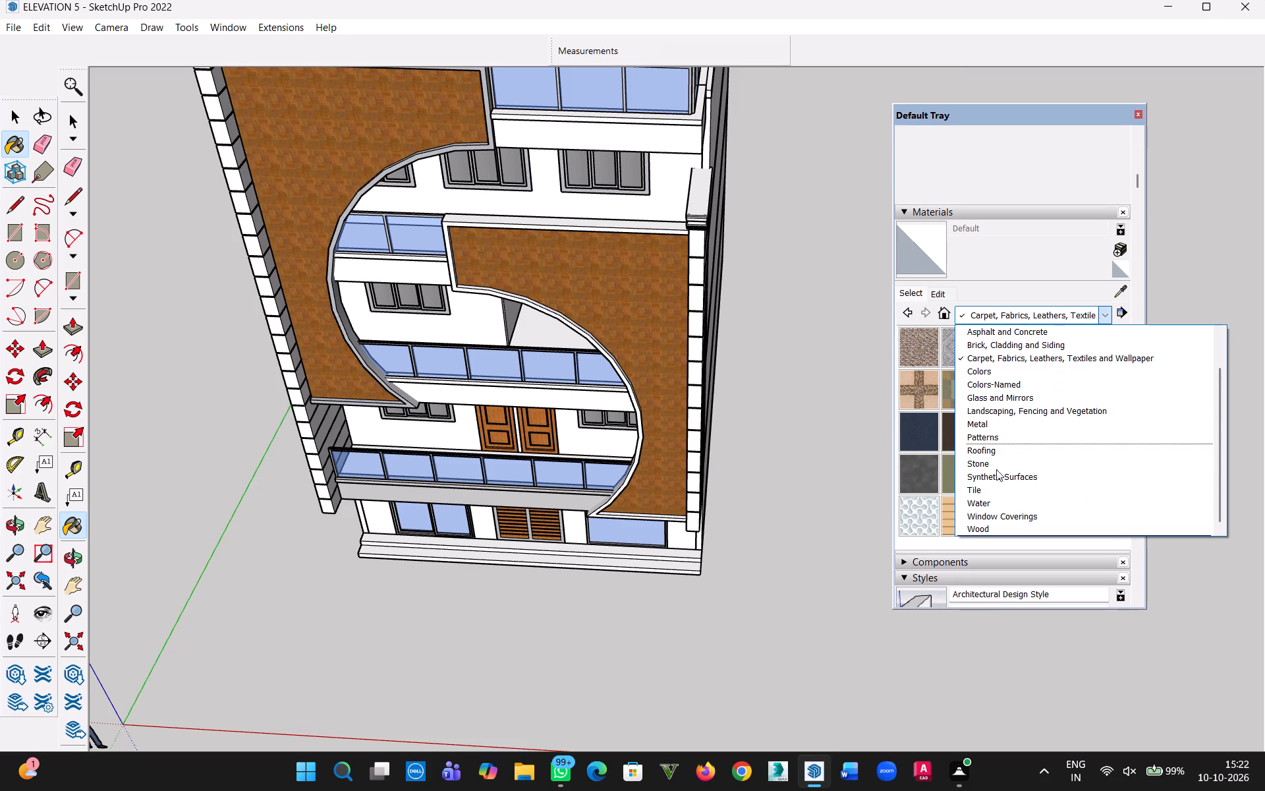
{"action": "left_click", "coordinate": [988, 370]}
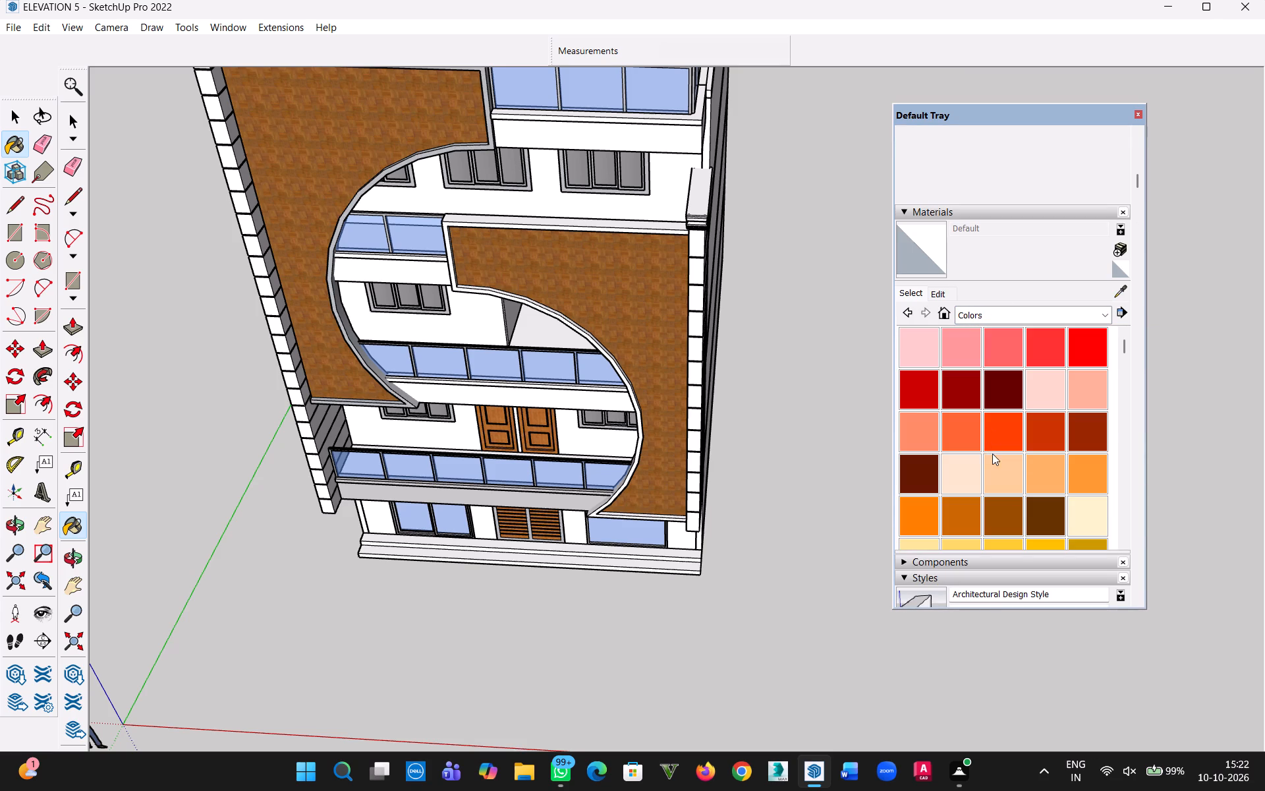
{"action": "scroll", "coordinate": [992, 455], "scroll_direction": "down", "scroll_amount": 10}
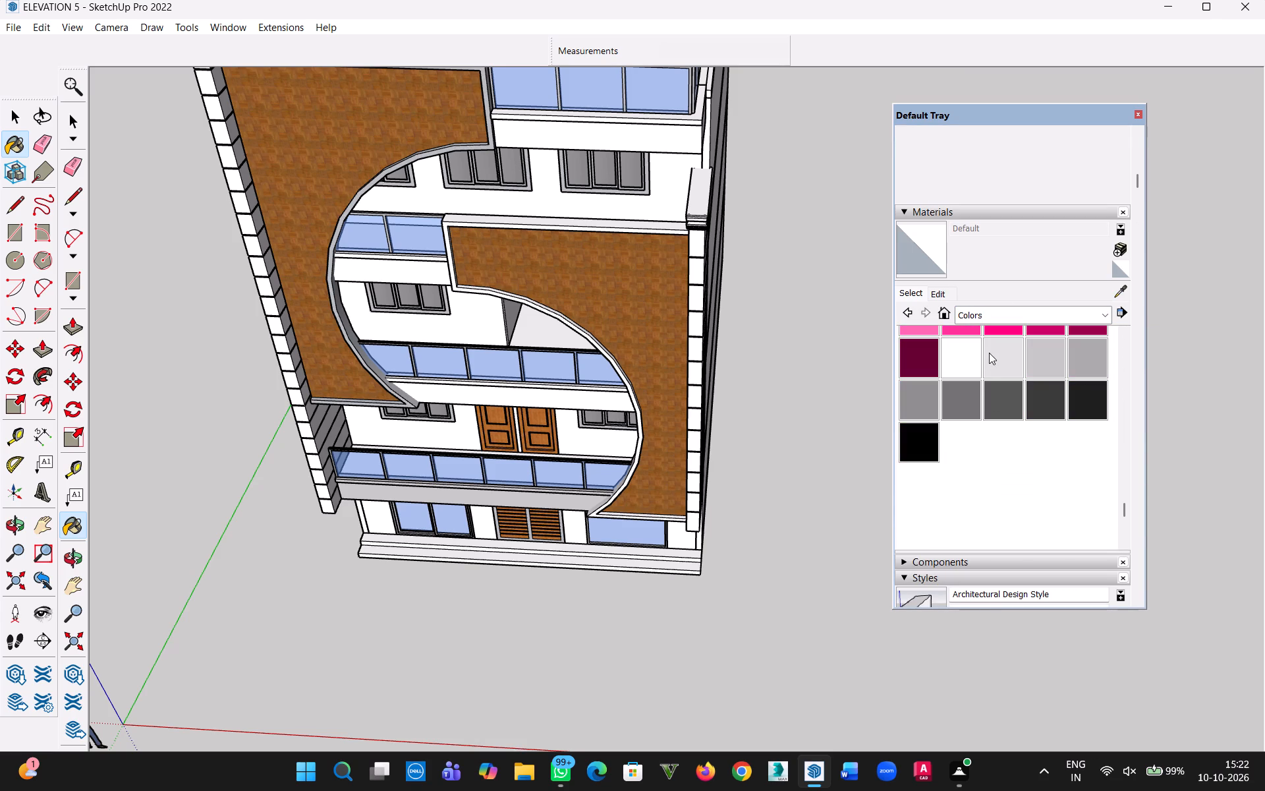
{"action": "left_click", "coordinate": [996, 357]}
{"action": "middle_click_drag", "start_coordinate": [522, 469], "coordinate": [687, 150]}
{"action": "scroll", "coordinate": [717, 407], "scroll_direction": "up", "scroll_amount": 8}
{"action": "scroll", "coordinate": [611, 461], "scroll_direction": "up", "scroll_amount": 1}
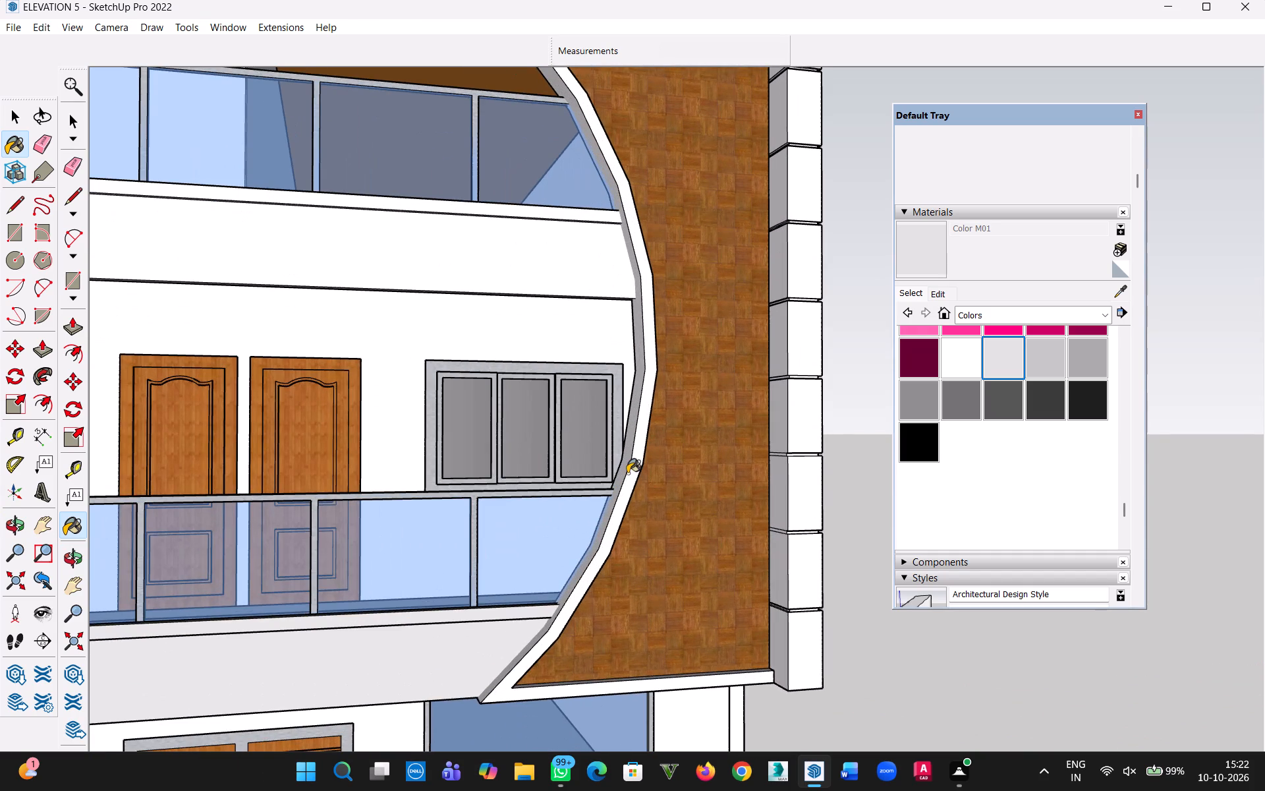
{"action": "left_click", "coordinate": [631, 475]}
{"action": "left_click", "coordinate": [632, 478]}
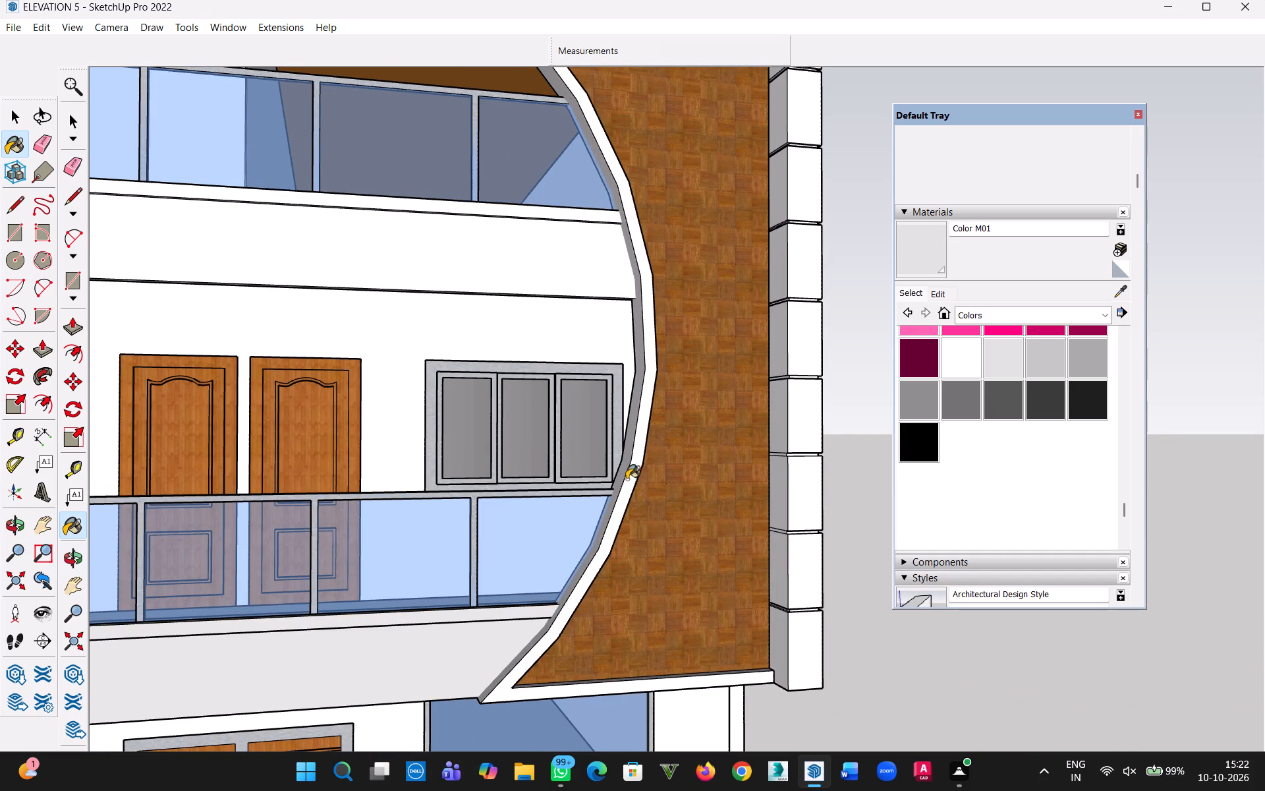
Paint the block-clad piers on both the right and left edges of the building with Color M01.
{"action": "left_click", "coordinate": [808, 489]}
{"action": "left_click", "coordinate": [810, 420]}
{"action": "middle_click_drag", "start_coordinate": [816, 448], "coordinate": [96, 446]}
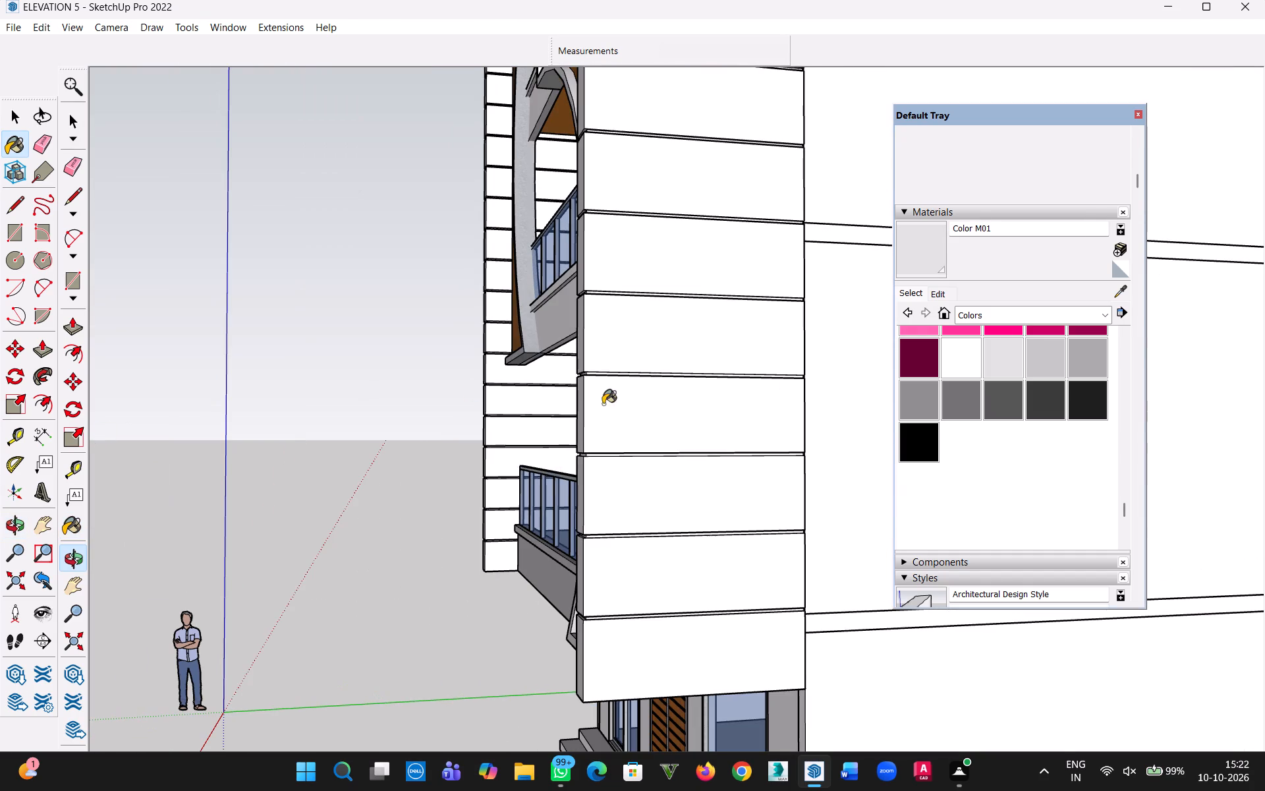
{"action": "left_click", "coordinate": [625, 404]}
{"action": "scroll", "coordinate": [607, 465], "scroll_direction": "down", "scroll_amount": 9}
{"action": "middle_click_drag", "start_coordinate": [436, 419], "coordinate": [1218, 446]}
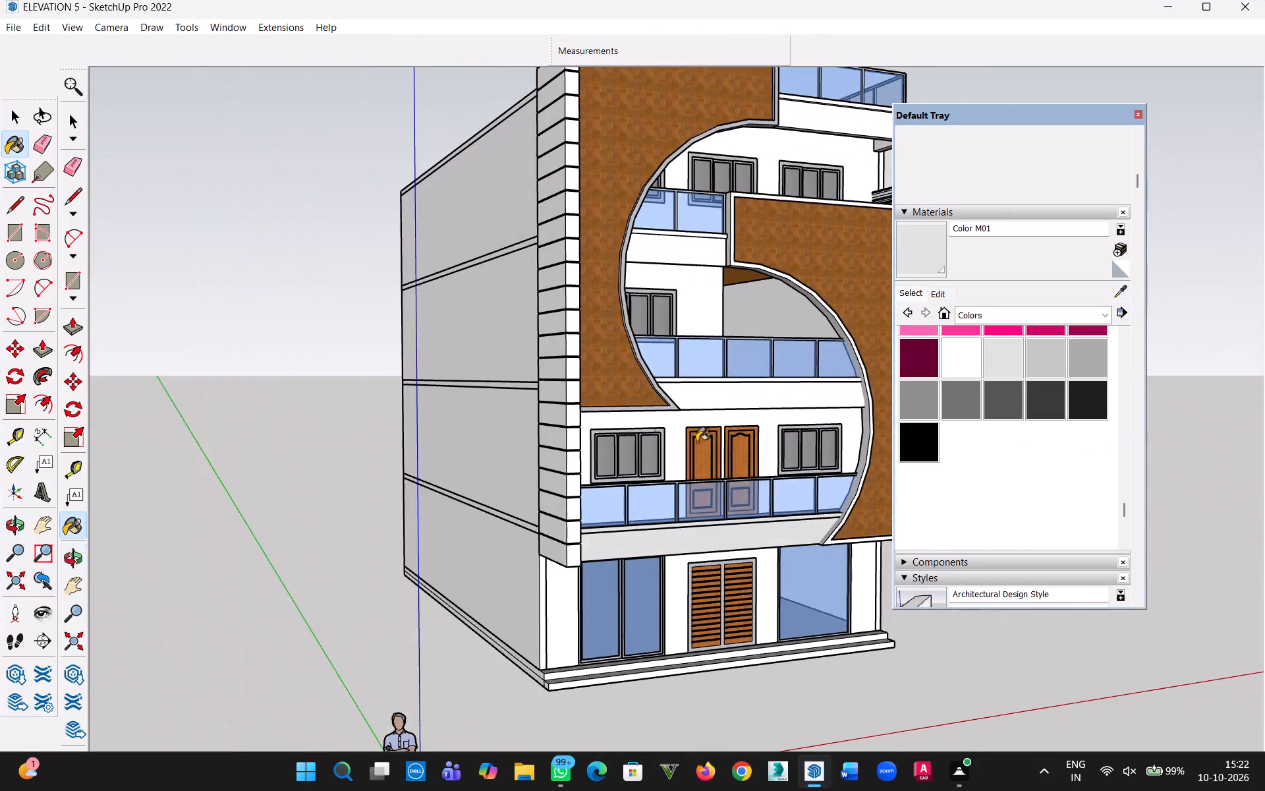
{"action": "scroll", "coordinate": [534, 446], "scroll_direction": "up", "scroll_amount": 5}
{"action": "left_click", "coordinate": [576, 432]}
{"action": "left_click", "coordinate": [606, 433]}
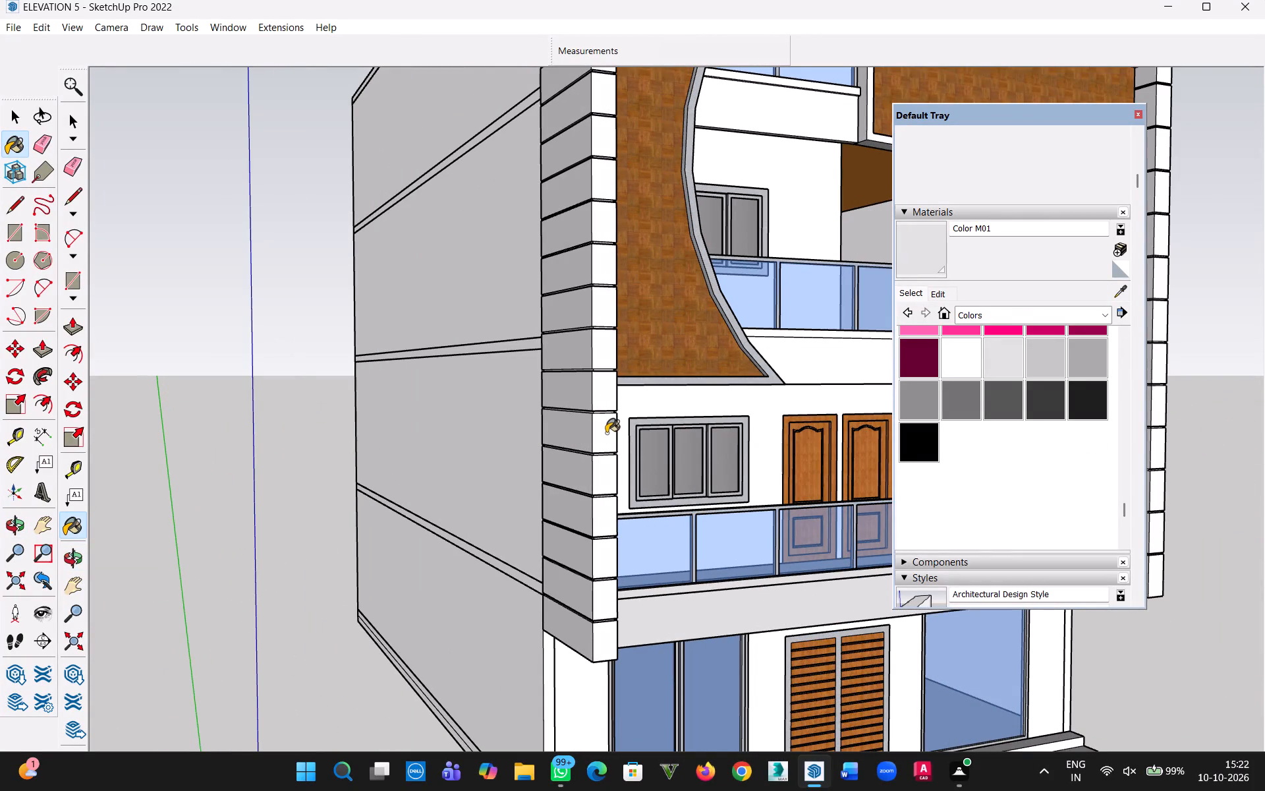
Paint the front walls behind the balconies on the first, second and third floors with Color M01.
{"action": "middle_click_drag", "start_coordinate": [659, 458], "coordinate": [455, 479]}
{"action": "left_click", "coordinate": [712, 423]}
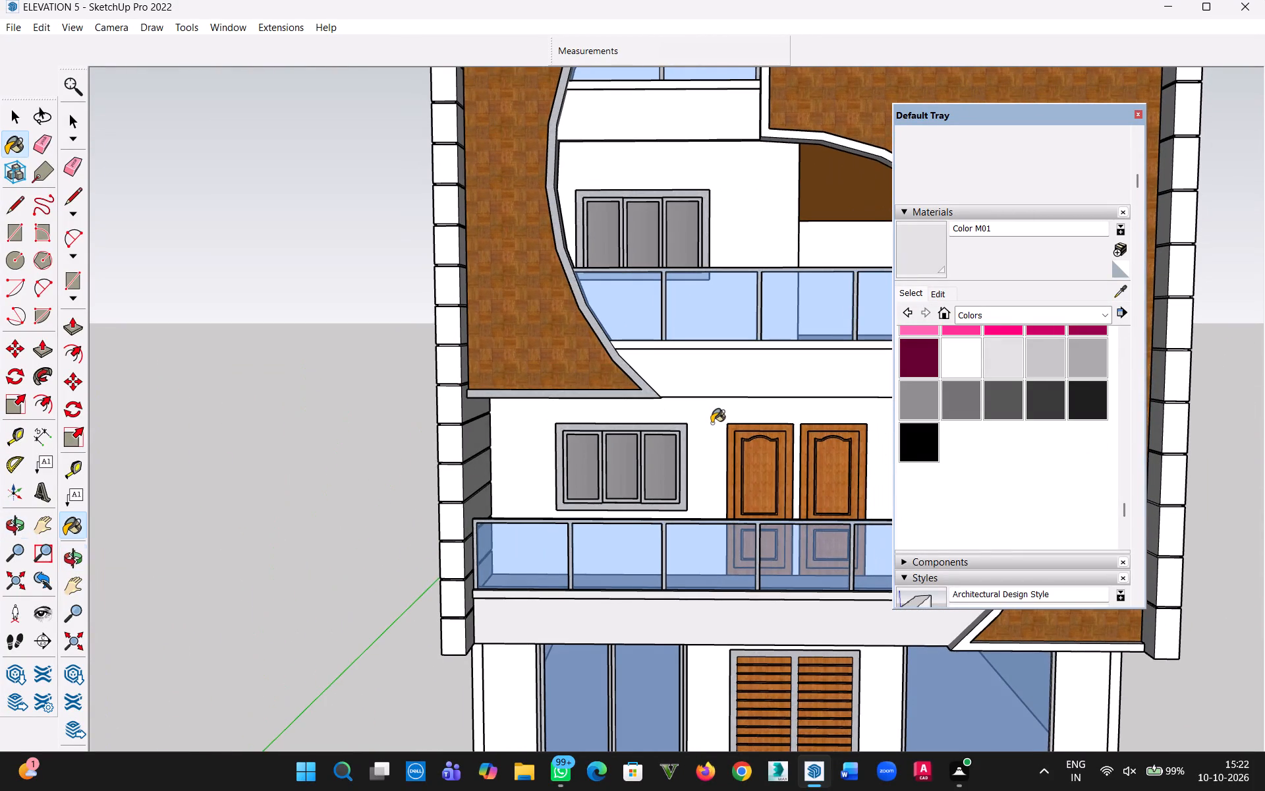
{"action": "left_click", "coordinate": [747, 183]}
{"action": "scroll", "coordinate": [743, 263], "scroll_direction": "down", "scroll_amount": 5}
{"action": "middle_click_drag", "start_coordinate": [731, 226], "coordinate": [674, 457]}
{"action": "left_click", "coordinate": [717, 185]}
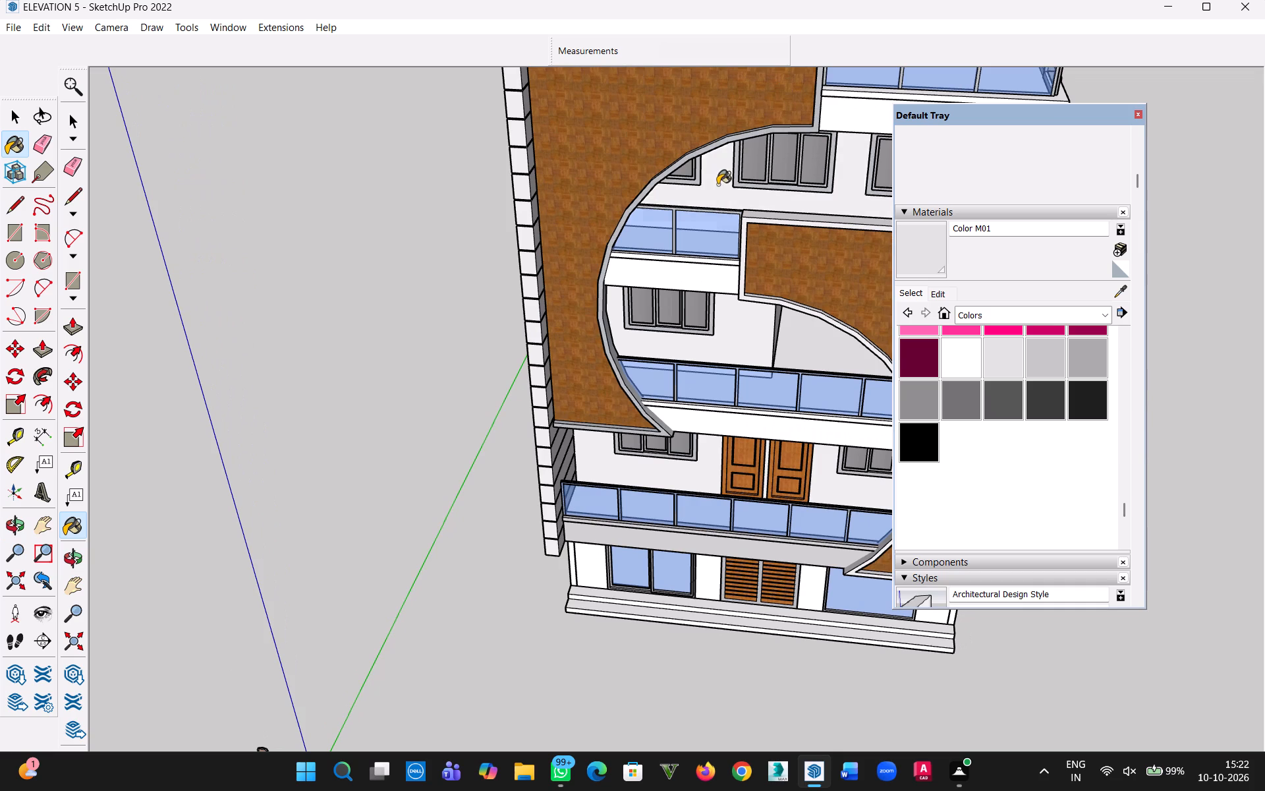
Paint the four storeys of the building's right side wall and two of its slab bands with Color M01.
{"action": "scroll", "coordinate": [737, 271], "scroll_direction": "down", "scroll_amount": 4}
{"action": "middle_click_drag", "start_coordinate": [755, 304], "coordinate": [256, 113]}
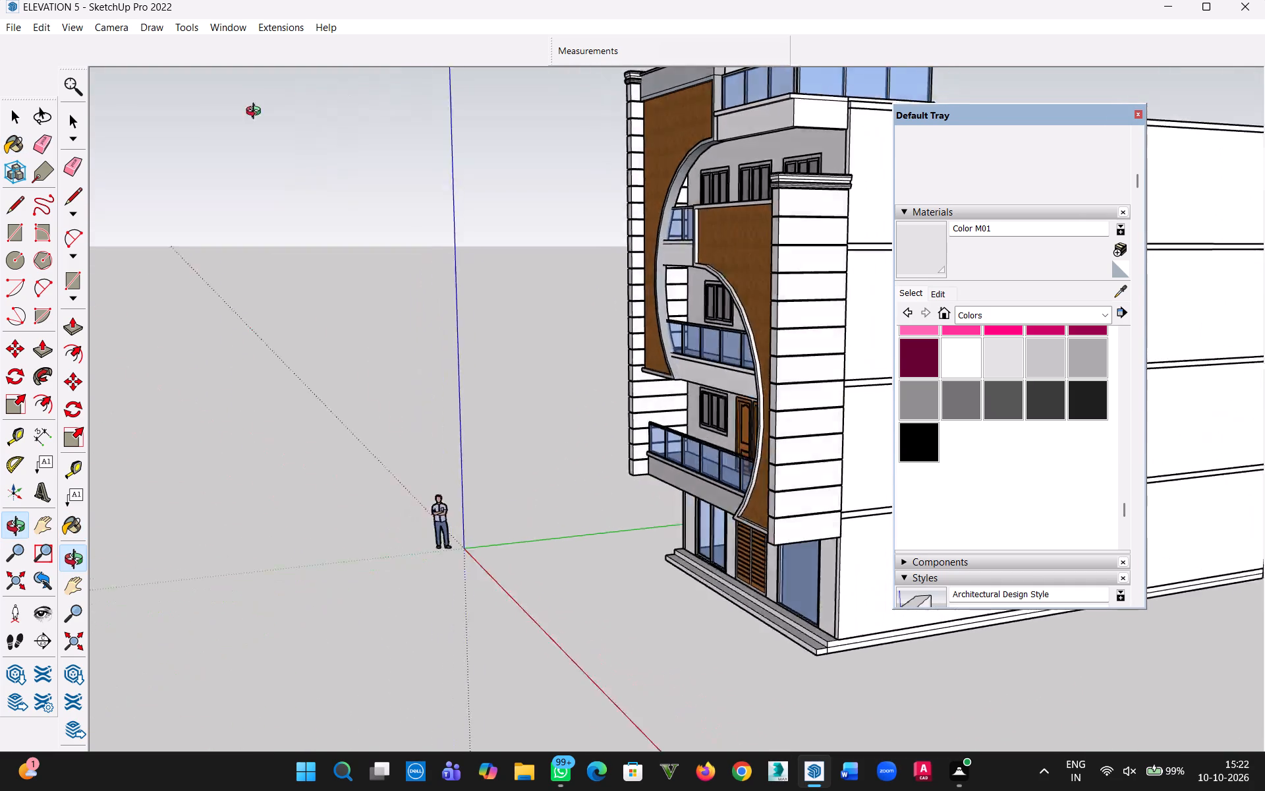
{"action": "middle_click_drag", "start_coordinate": [256, 113], "coordinate": [40, 146]}
{"action": "left_click", "coordinate": [790, 203]}
{"action": "left_click", "coordinate": [789, 316]}
{"action": "left_click", "coordinate": [772, 461]}
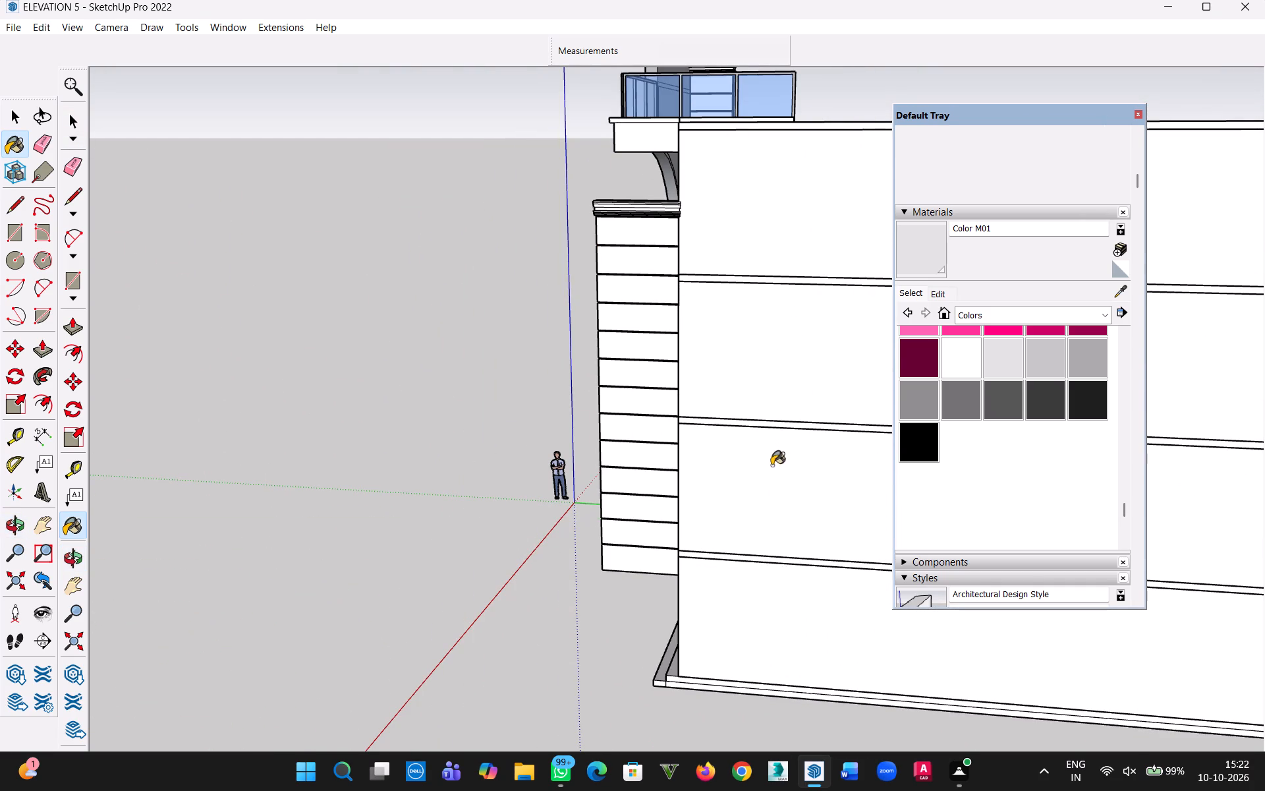
{"action": "left_click", "coordinate": [795, 621]}
{"action": "scroll", "coordinate": [770, 565], "scroll_direction": "up", "scroll_amount": 9}
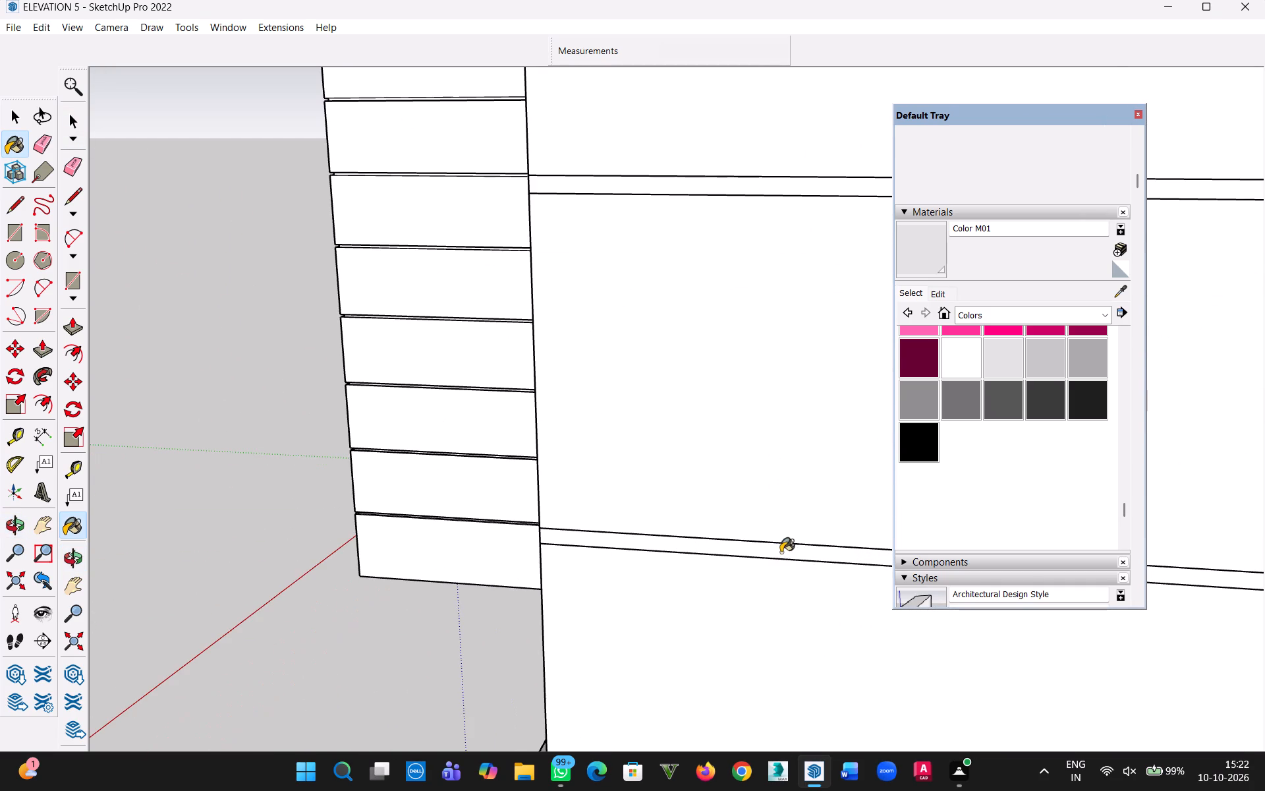
{"action": "left_click", "coordinate": [781, 552]}
{"action": "left_click", "coordinate": [782, 183]}
Paint the wall of all four storeys on the building's rear side with Color M01.
{"action": "scroll", "coordinate": [780, 215], "scroll_direction": "down", "scroll_amount": 17}
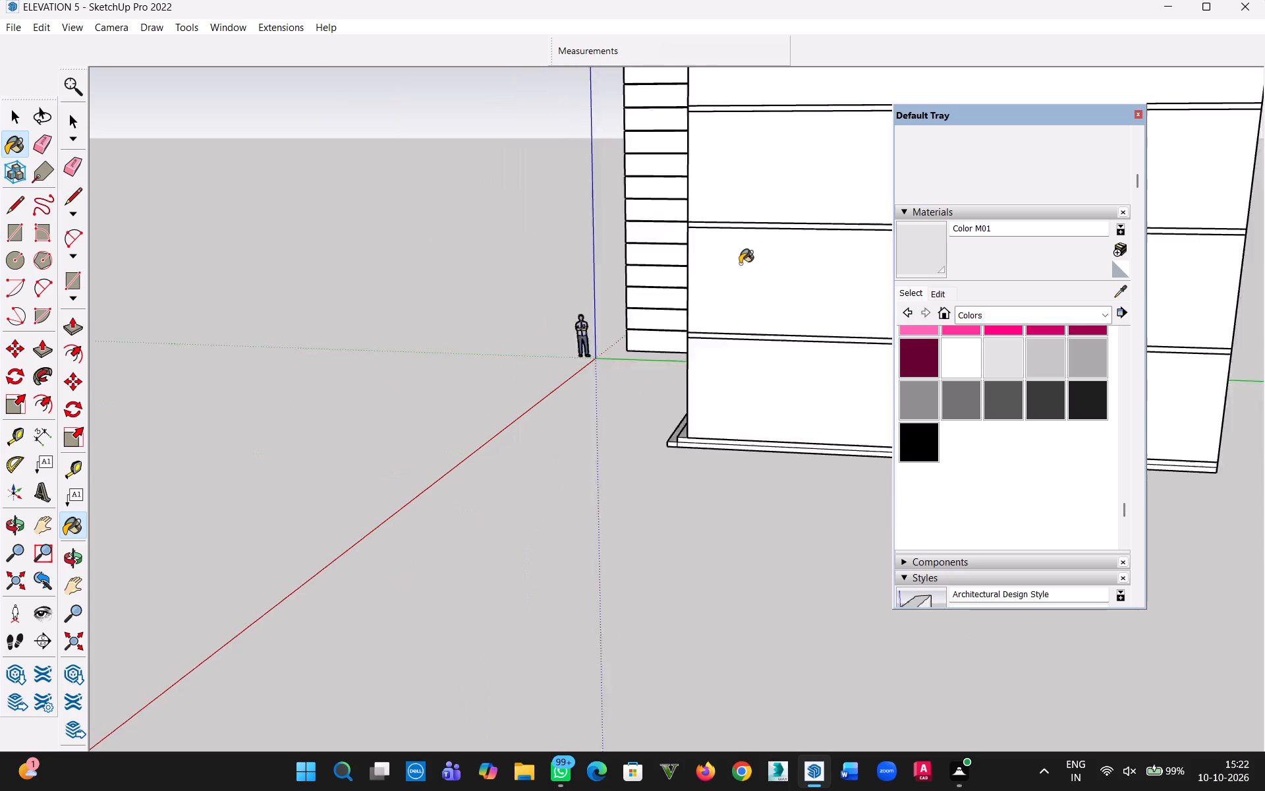
{"action": "middle_click_drag", "start_coordinate": [760, 258], "coordinate": [463, 481]}
{"action": "middle_click_drag", "start_coordinate": [741, 374], "coordinate": [352, 169]}
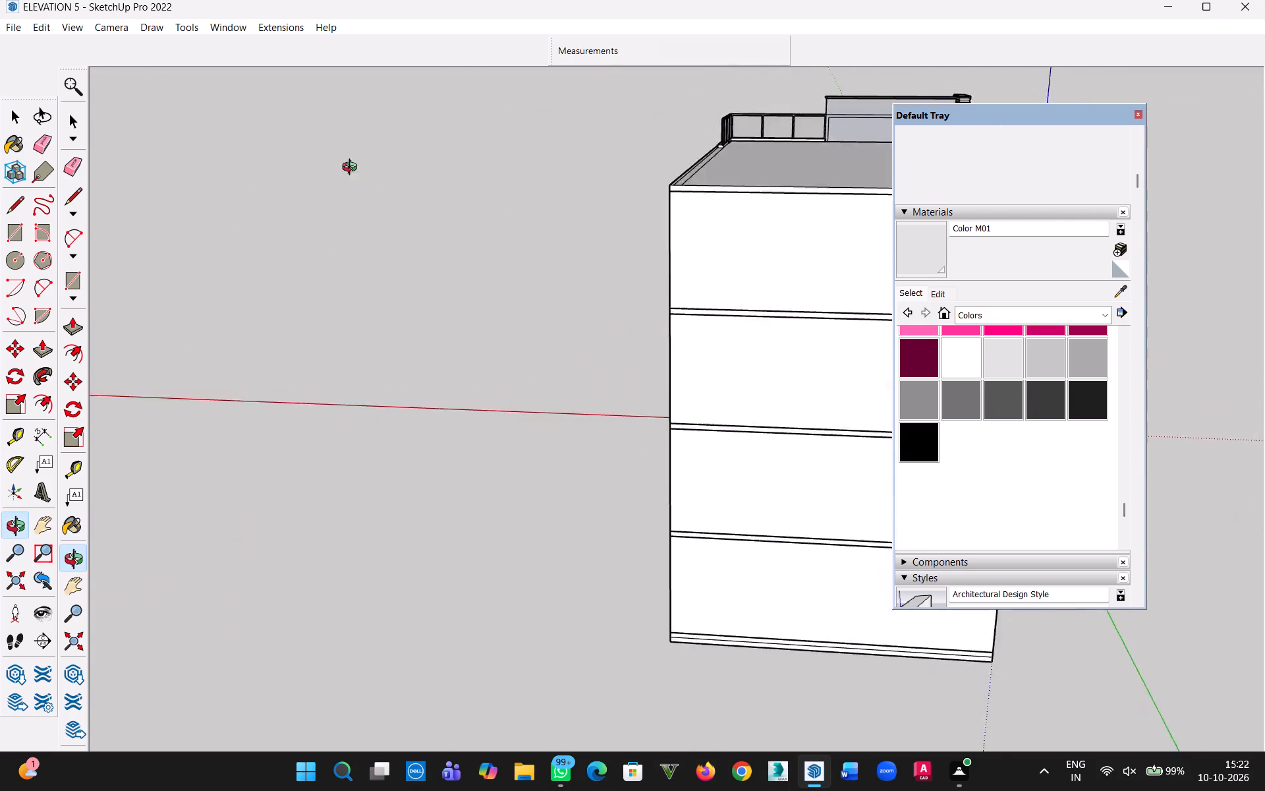
{"action": "middle_click_drag", "start_coordinate": [352, 169], "coordinate": [349, 119]}
{"action": "left_click", "coordinate": [741, 175]}
{"action": "left_click", "coordinate": [733, 283]}
{"action": "left_click", "coordinate": [731, 405]}
{"action": "left_click", "coordinate": [743, 517]}
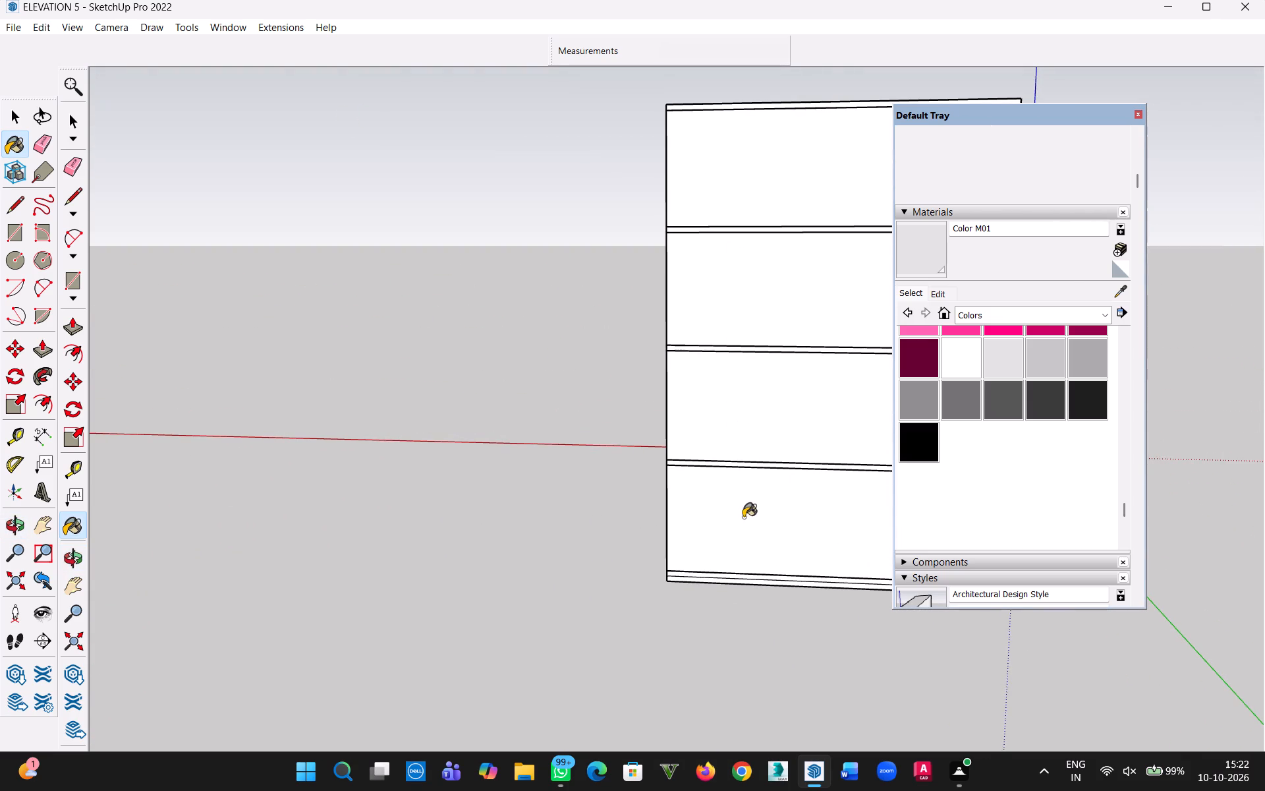
Paint the side wall of the second-floor balcony recess behind the lower curved panel with Color M01.
{"action": "middle_click_drag", "start_coordinate": [805, 479], "coordinate": [423, 337]}
{"action": "middle_click_drag", "start_coordinate": [704, 305], "coordinate": [379, 434]}
{"action": "middle_click_drag", "start_coordinate": [812, 305], "coordinate": [527, 357]}
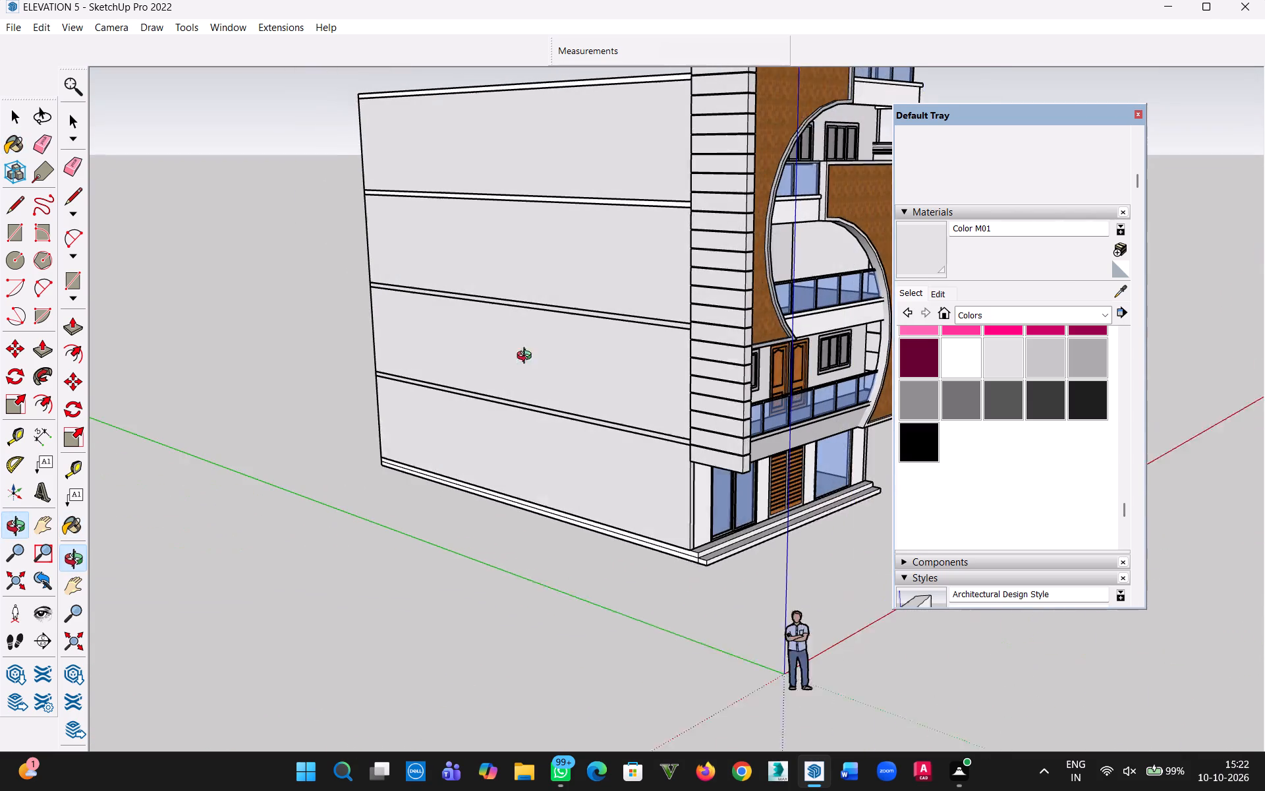
{"action": "middle_click_drag", "start_coordinate": [527, 357], "coordinate": [516, 357]}
{"action": "middle_click_drag", "start_coordinate": [1090, 370], "coordinate": [743, 398]}
{"action": "middle_click_drag", "start_coordinate": [841, 367], "coordinate": [529, 395]}
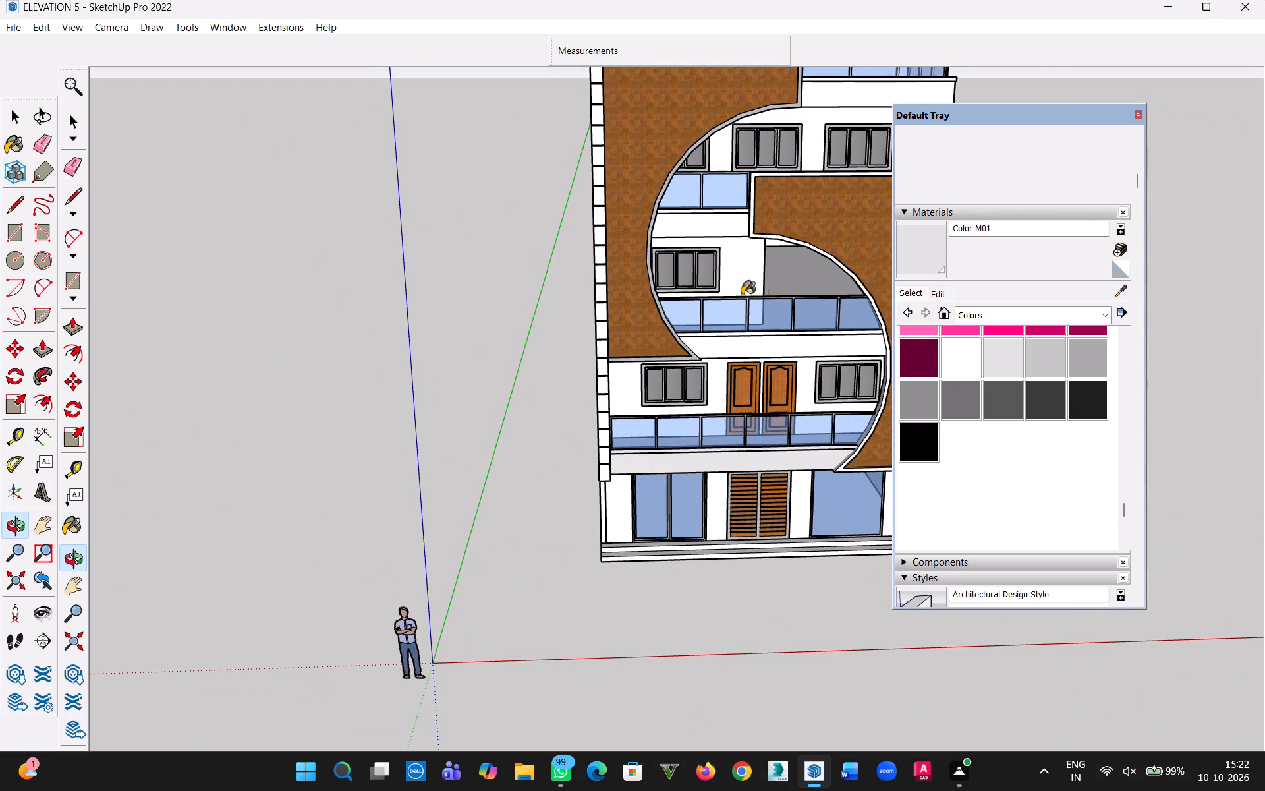
{"action": "middle_click_drag", "start_coordinate": [893, 343], "coordinate": [623, 333]}
{"action": "middle_click_drag", "start_coordinate": [756, 337], "coordinate": [600, 244]}
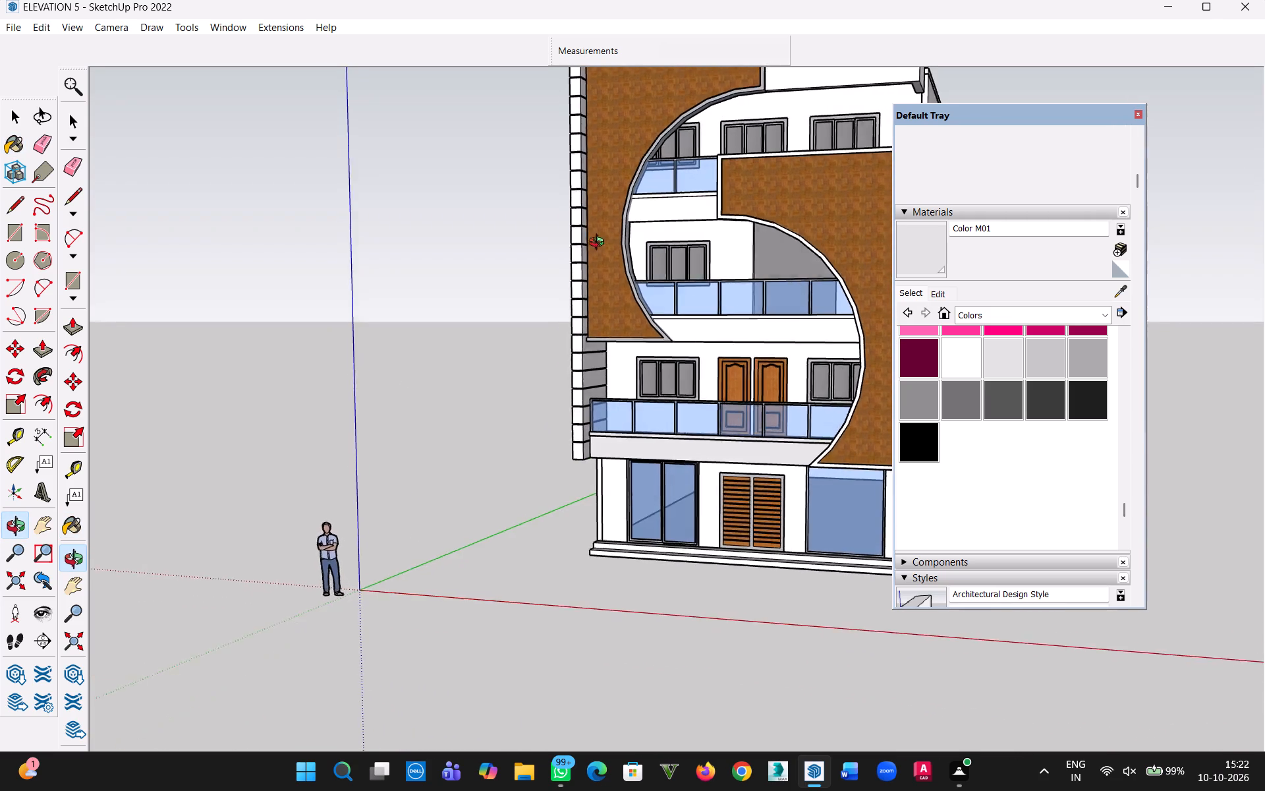
{"action": "middle_click_drag", "start_coordinate": [600, 244], "coordinate": [659, 245]}
{"action": "left_click", "coordinate": [777, 266]}
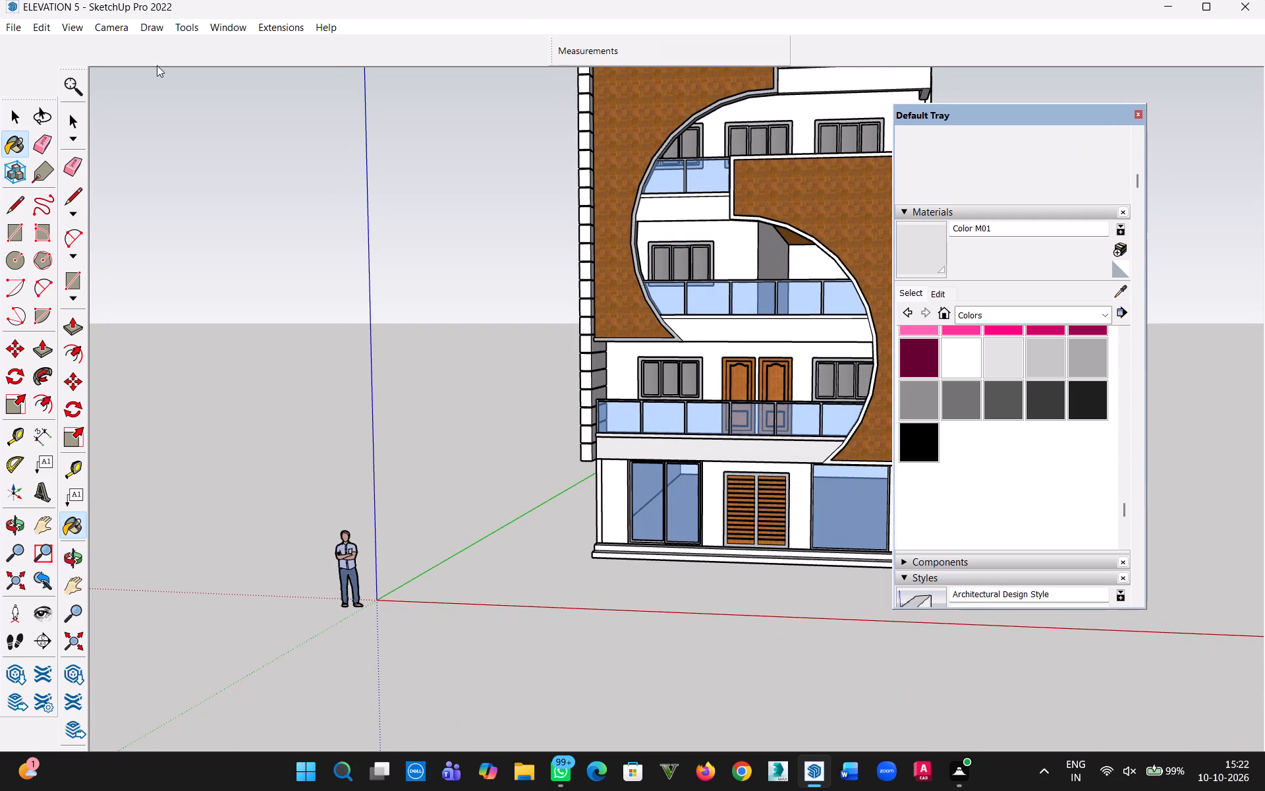
Clear the selection and review the painted front elevation as a whole.
{"action": "left_click", "coordinate": [16, 119]}
{"action": "left_click", "coordinate": [397, 212]}
{"action": "scroll", "coordinate": [507, 276], "scroll_direction": "down", "scroll_amount": 1}
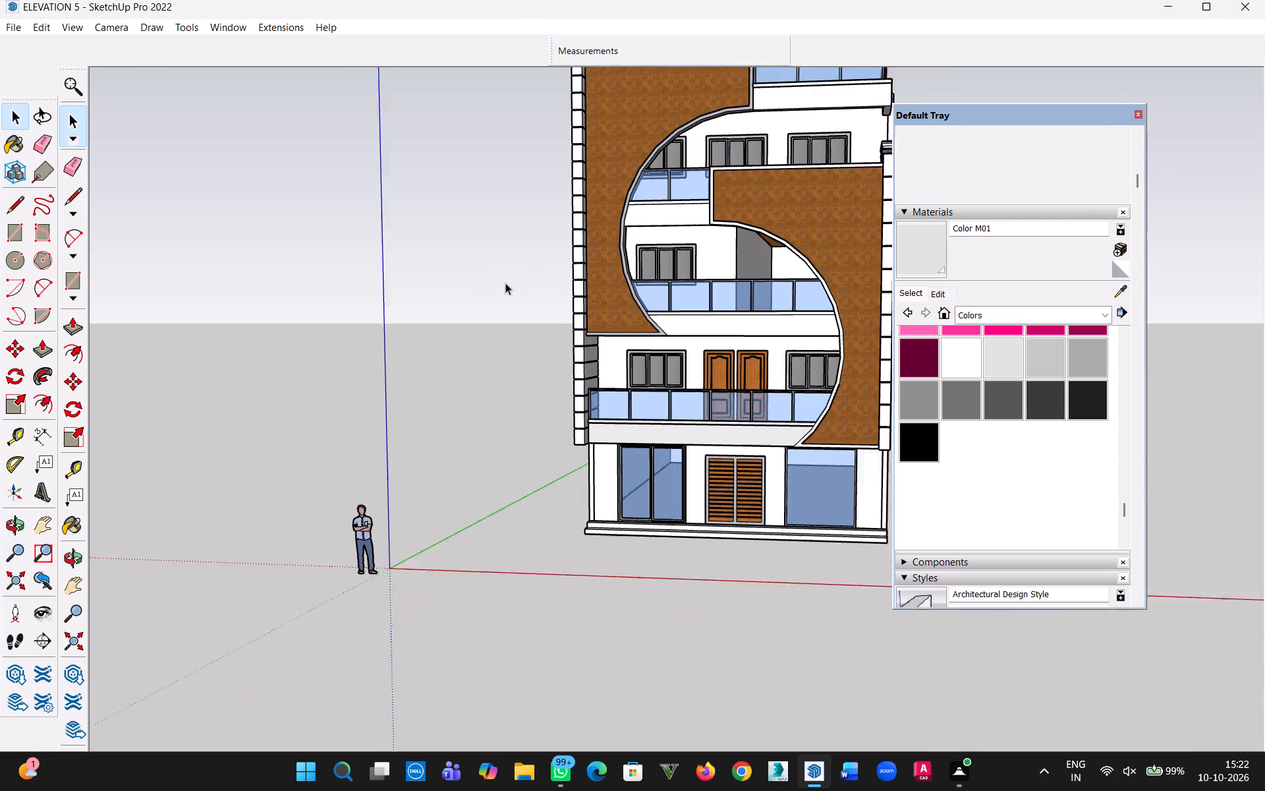
{"action": "scroll", "coordinate": [505, 283], "scroll_direction": "down", "scroll_amount": 1}
{"action": "middle_click_drag", "start_coordinate": [491, 288], "coordinate": [605, 305]}
{"action": "scroll", "coordinate": [1046, 463], "scroll_direction": "up", "scroll_amount": 4}
{"action": "scroll", "coordinate": [1018, 413], "scroll_direction": "down", "scroll_amount": 4}
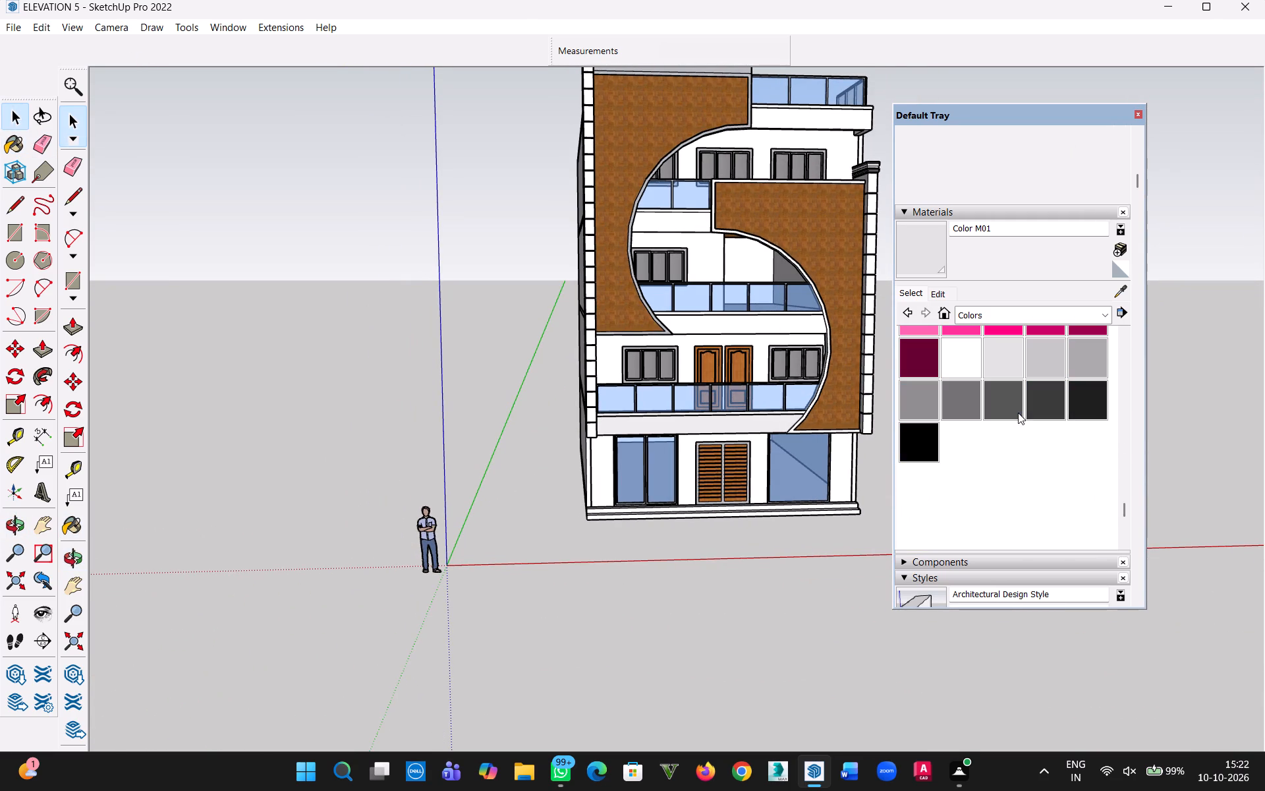
Paint the front fascias of the lowest three balconies with Color M01.
{"action": "scroll", "coordinate": [802, 384], "scroll_direction": "up", "scroll_amount": 3}
{"action": "scroll", "coordinate": [647, 426], "scroll_direction": "up", "scroll_amount": 7}
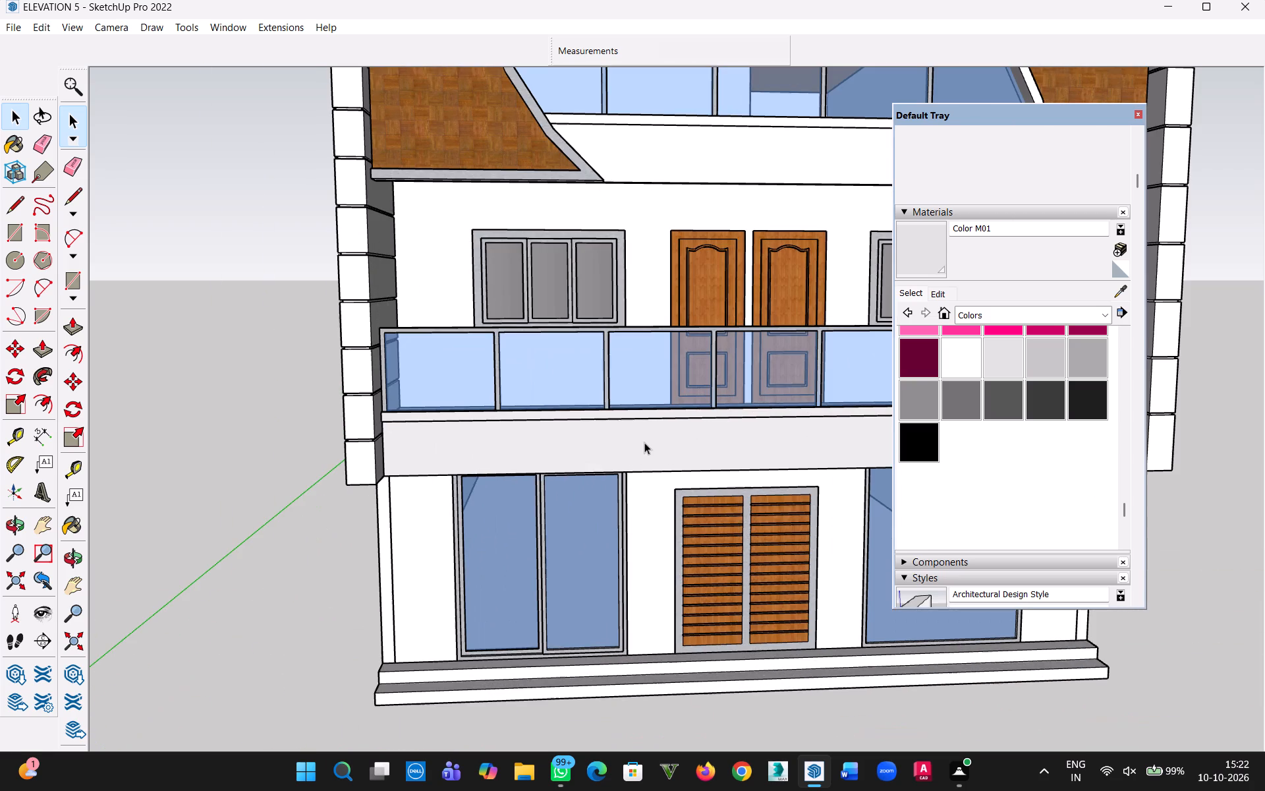
{"action": "key", "text": "b"}
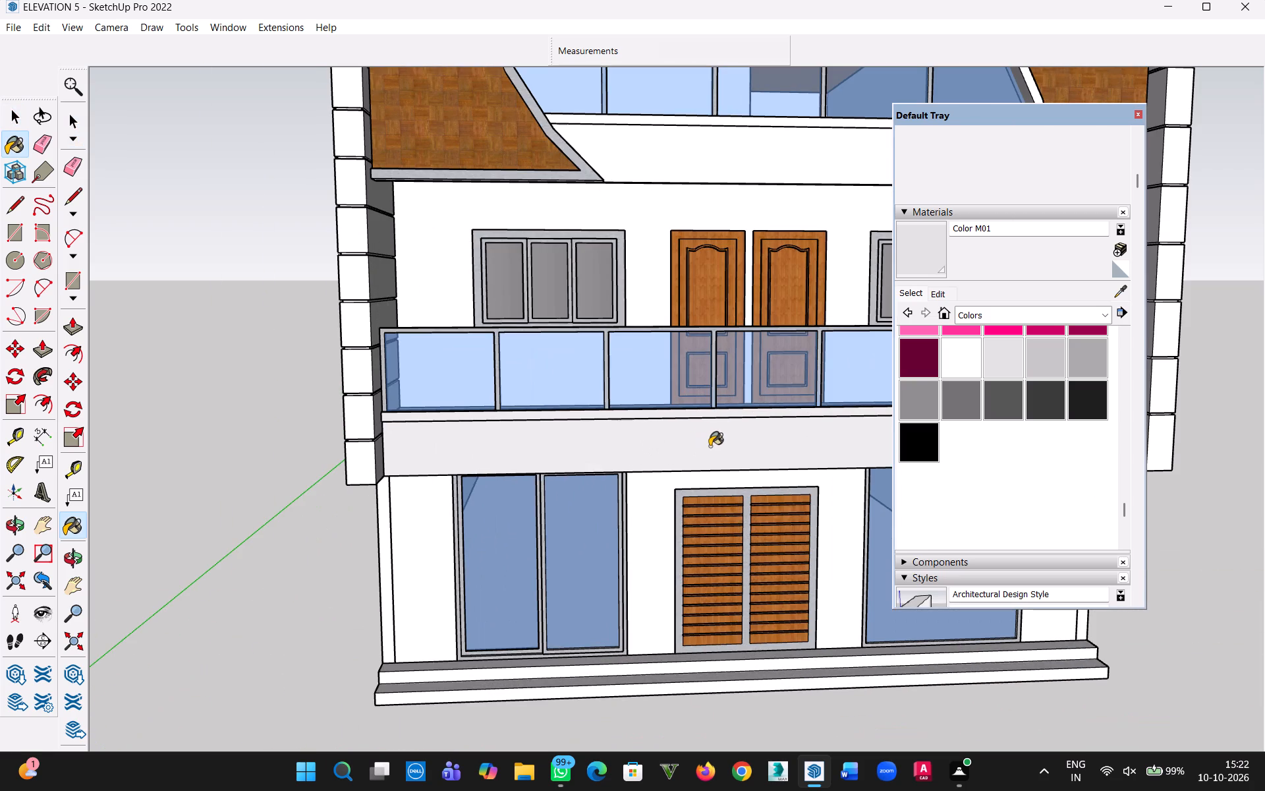
{"action": "left_click", "coordinate": [710, 446]}
{"action": "middle_click_drag", "start_coordinate": [718, 302], "coordinate": [663, 492]}
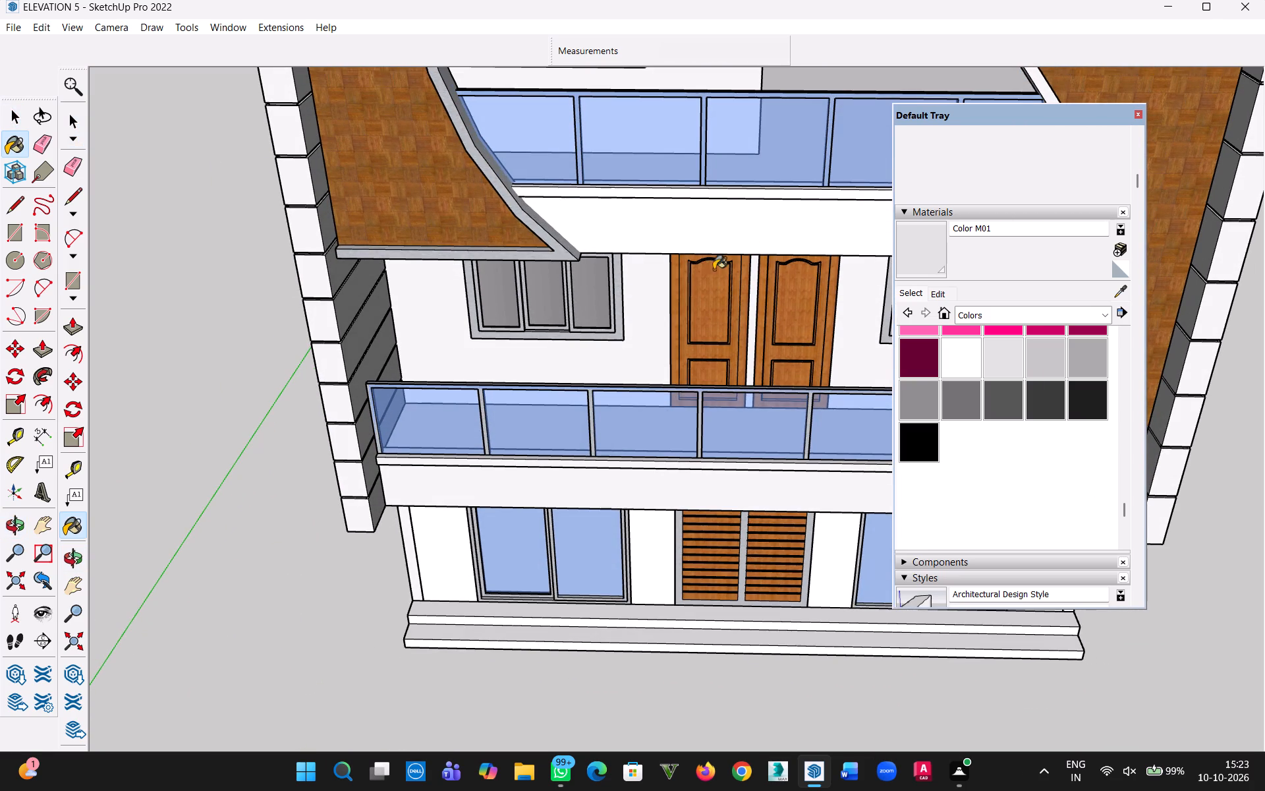
{"action": "left_click", "coordinate": [717, 231]}
{"action": "left_click", "coordinate": [716, 231]}
{"action": "scroll", "coordinate": [705, 245], "scroll_direction": "down", "scroll_amount": 8}
{"action": "left_click", "coordinate": [667, 88]}
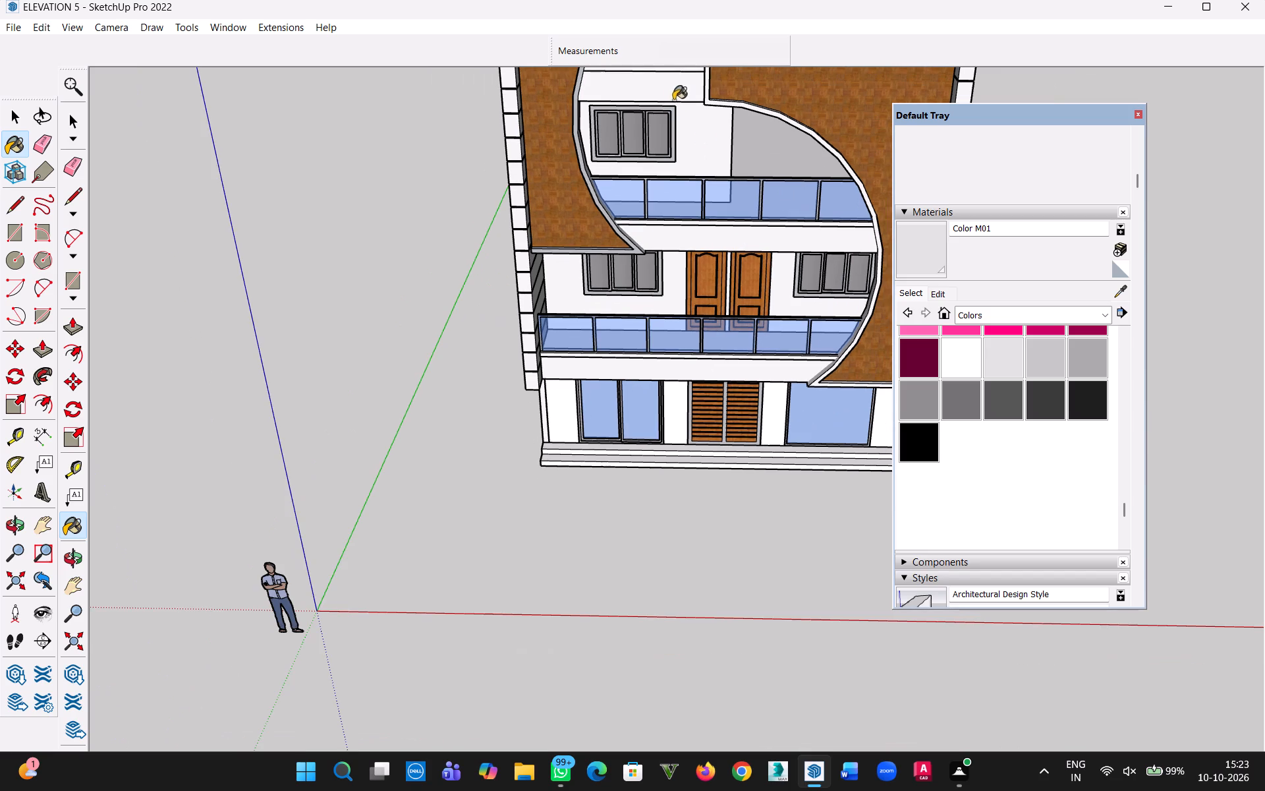
Paint the borders of the lower and upper curved parquet panels with Color M01.
{"action": "key", "text": "h"}
{"action": "left_click_drag", "start_coordinate": [728, 220], "coordinate": [676, 456]}
{"action": "middle_click_drag", "start_coordinate": [683, 444], "coordinate": [729, 373]}
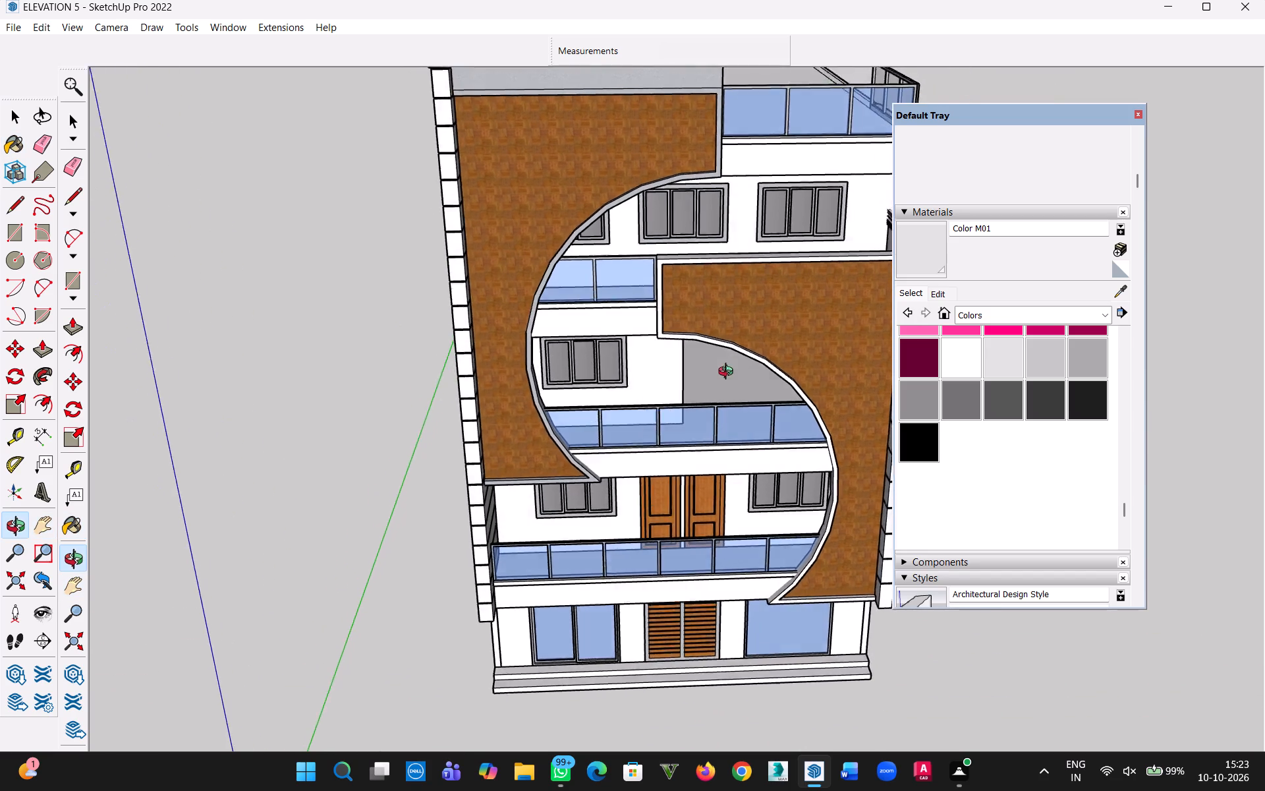
{"action": "middle_click_drag", "start_coordinate": [729, 373], "coordinate": [754, 227]}
{"action": "scroll", "coordinate": [679, 247], "scroll_direction": "up", "scroll_amount": 5}
{"action": "key", "text": "Escape"}
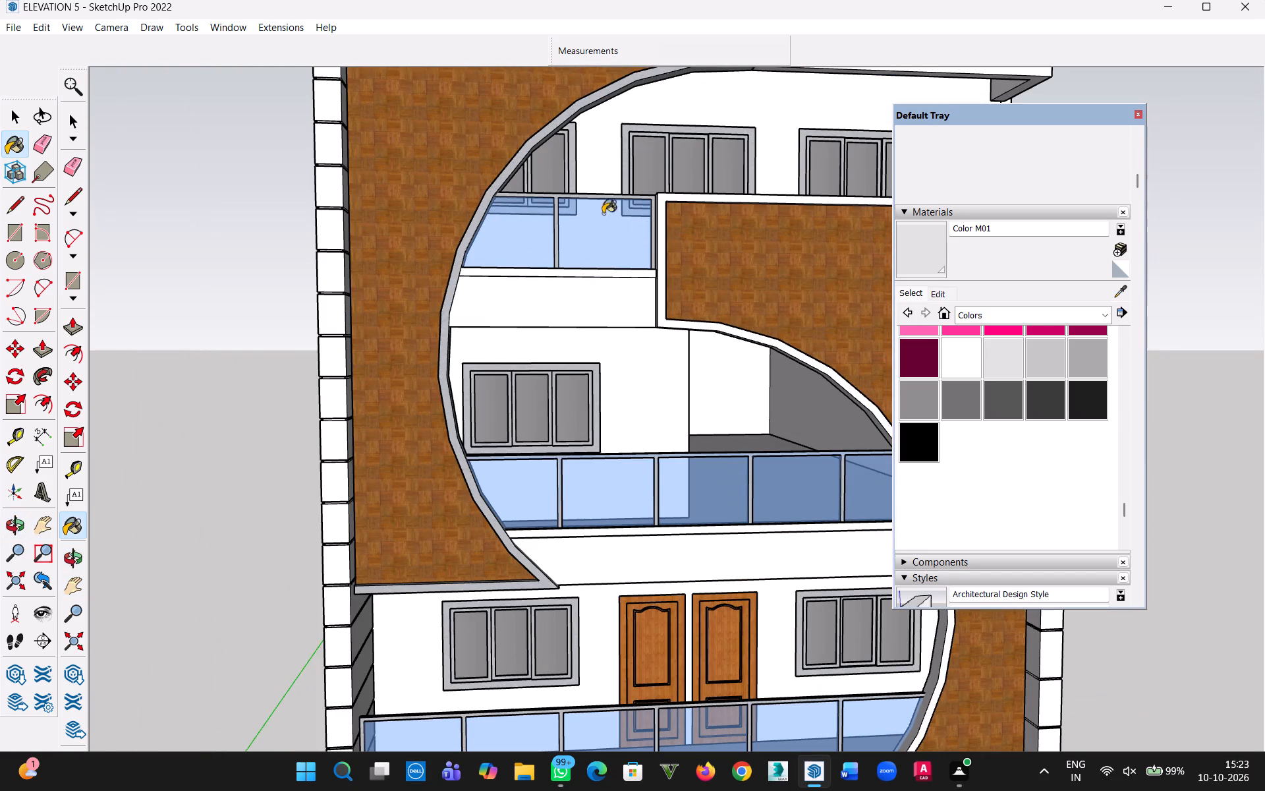
{"action": "left_click", "coordinate": [659, 295]}
{"action": "scroll", "coordinate": [658, 308], "scroll_direction": "down", "scroll_amount": 5}
{"action": "middle_click_drag", "start_coordinate": [746, 382], "coordinate": [750, 339]}
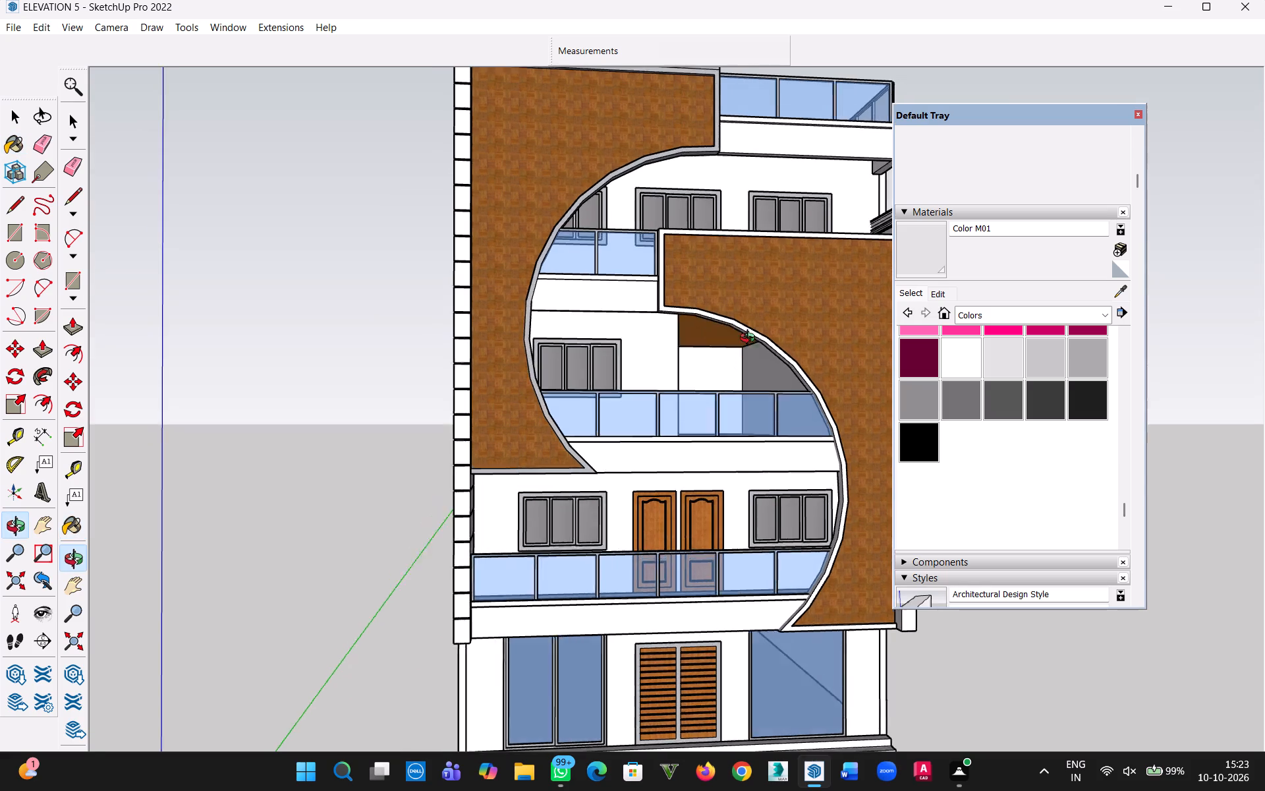
{"action": "middle_click_drag", "start_coordinate": [750, 339], "coordinate": [745, 316]}
{"action": "scroll", "coordinate": [558, 421], "scroll_direction": "up", "scroll_amount": 13}
{"action": "left_click", "coordinate": [584, 436]}
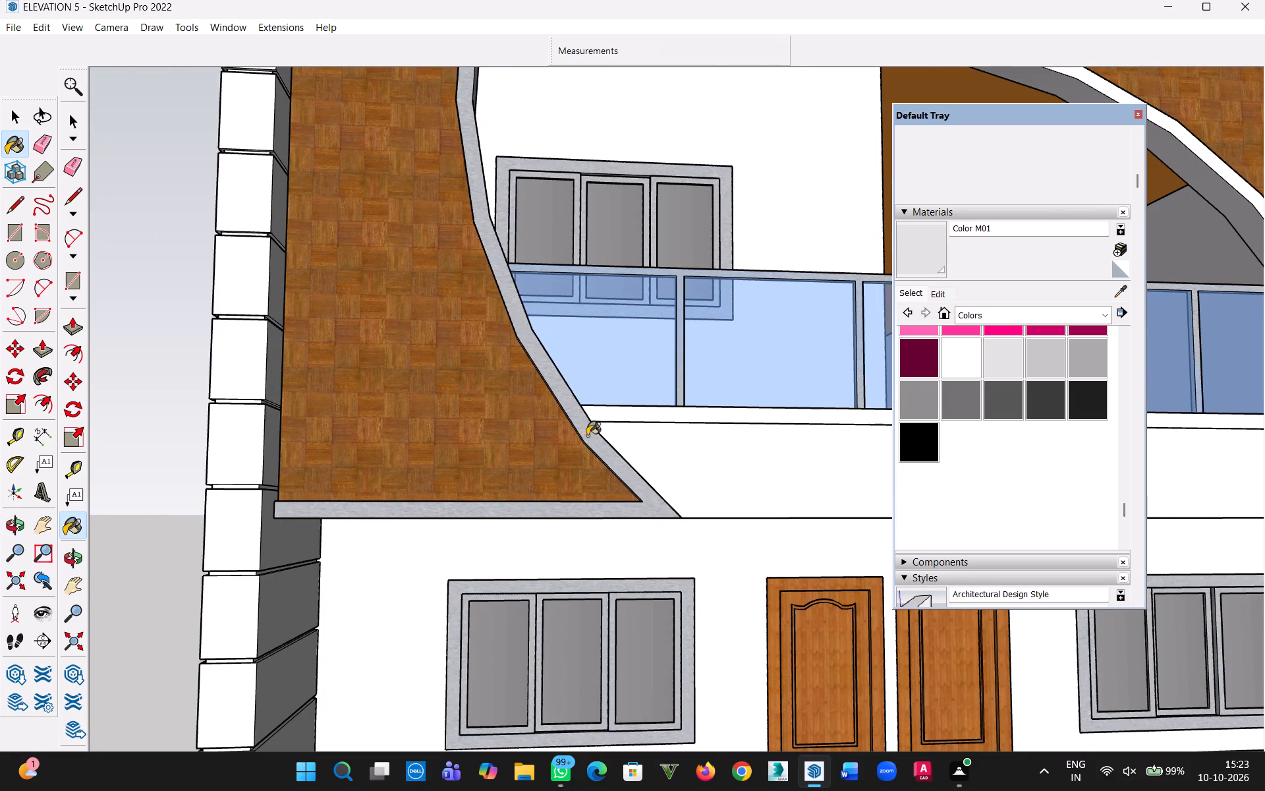
Apply Color M01 to the border at the bottom corner of the lower curved panel, beside the lowest balcony.
{"action": "scroll", "coordinate": [829, 449], "scroll_direction": "down", "scroll_amount": 11}
{"action": "scroll", "coordinate": [1044, 697], "scroll_direction": "up", "scroll_amount": 3}
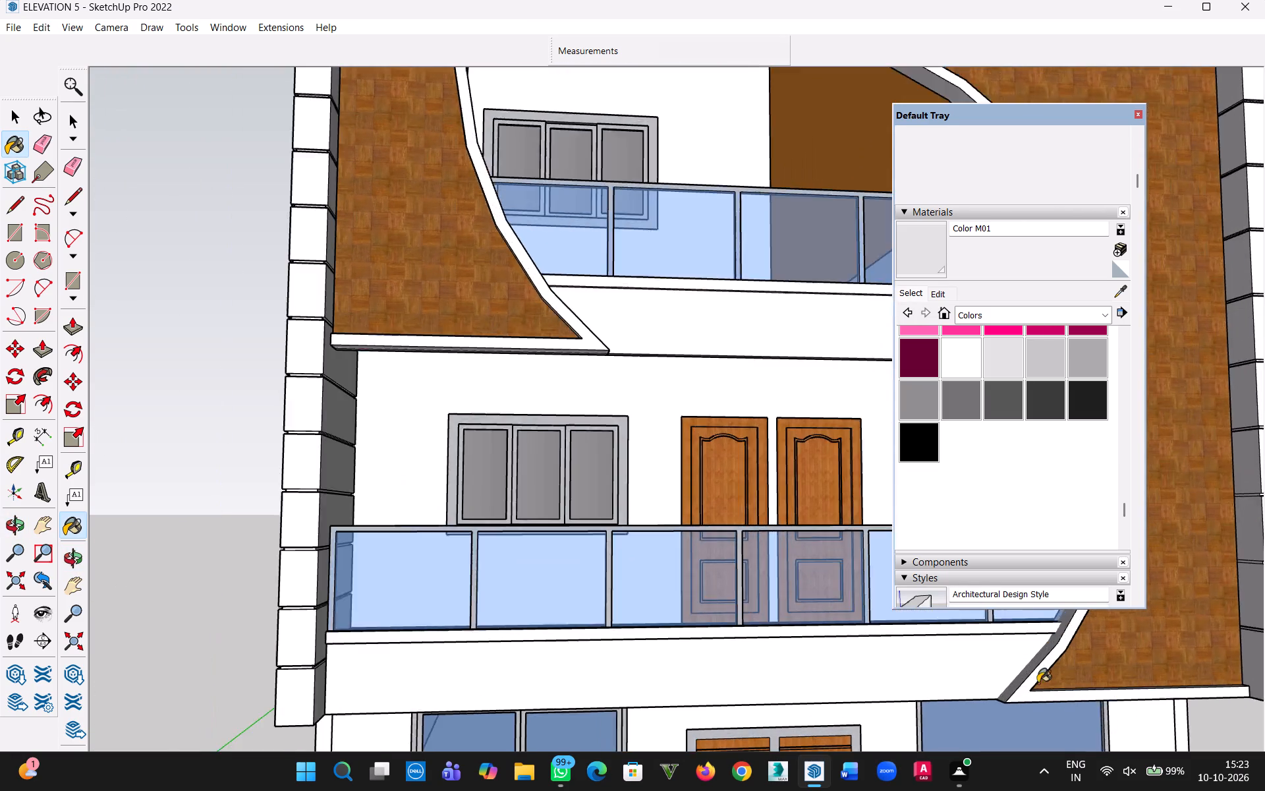
{"action": "scroll", "coordinate": [1038, 683], "scroll_direction": "up", "scroll_amount": 12}
{"action": "left_click", "coordinate": [994, 672]}
{"action": "left_click", "coordinate": [1016, 690]}
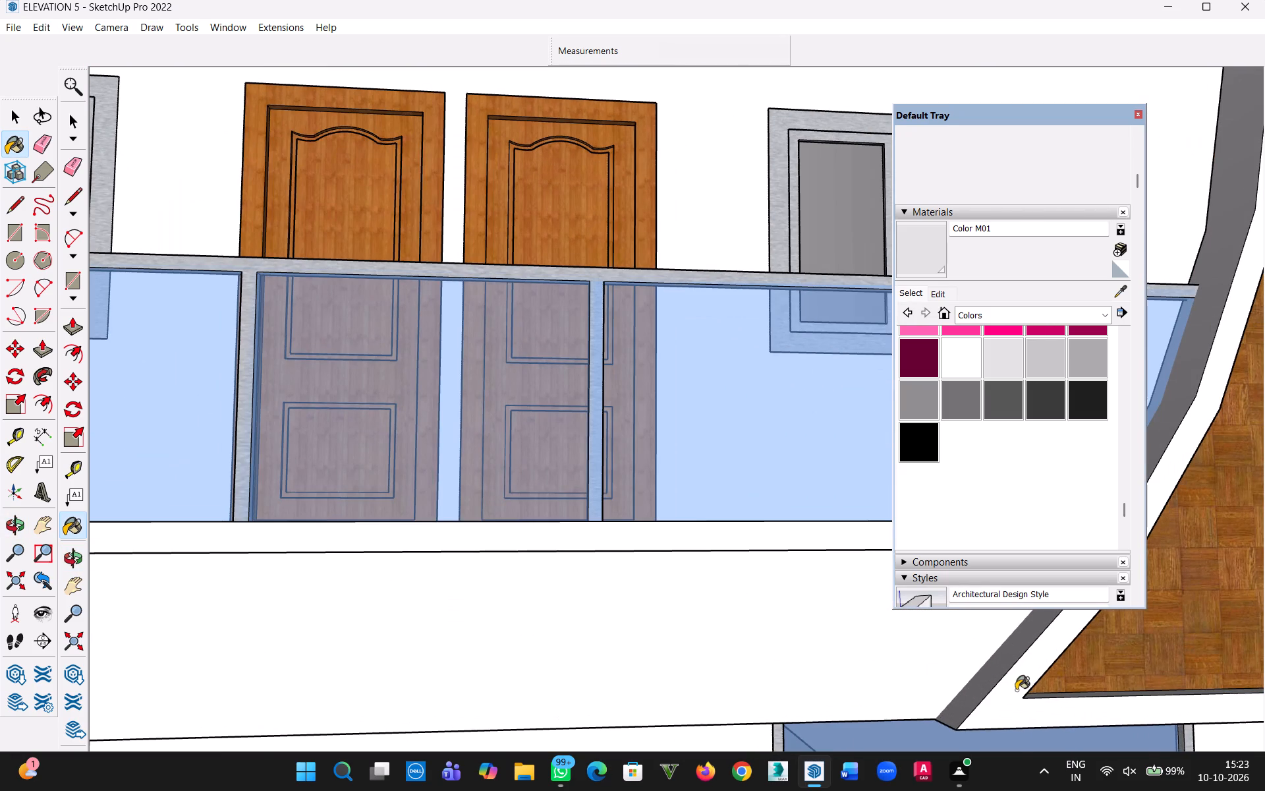
Paint the first-floor front wall around the two bamboo doors with the grey Color M03.
{"action": "scroll", "coordinate": [634, 547], "scroll_direction": "down", "scroll_amount": 15}
{"action": "middle_click_drag", "start_coordinate": [627, 383], "coordinate": [641, 546]}
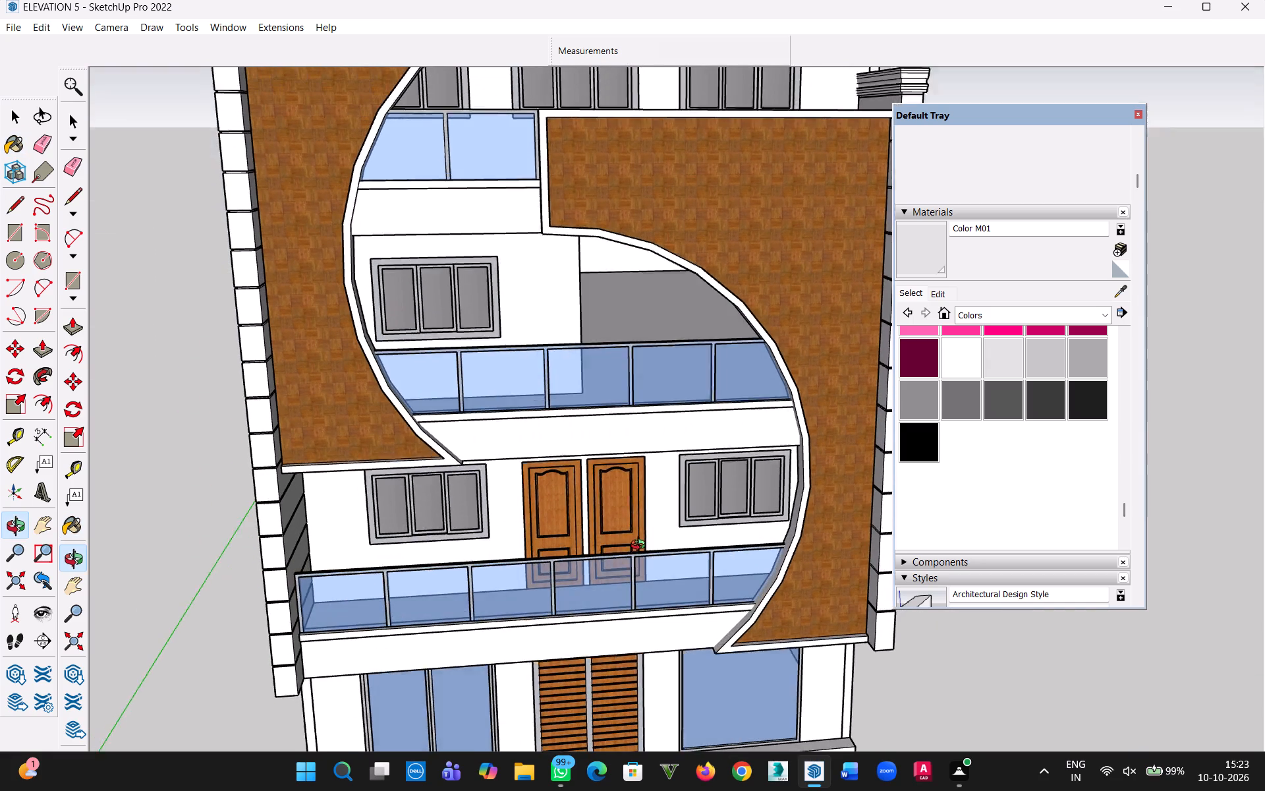
{"action": "middle_click_drag", "start_coordinate": [641, 546], "coordinate": [642, 573]}
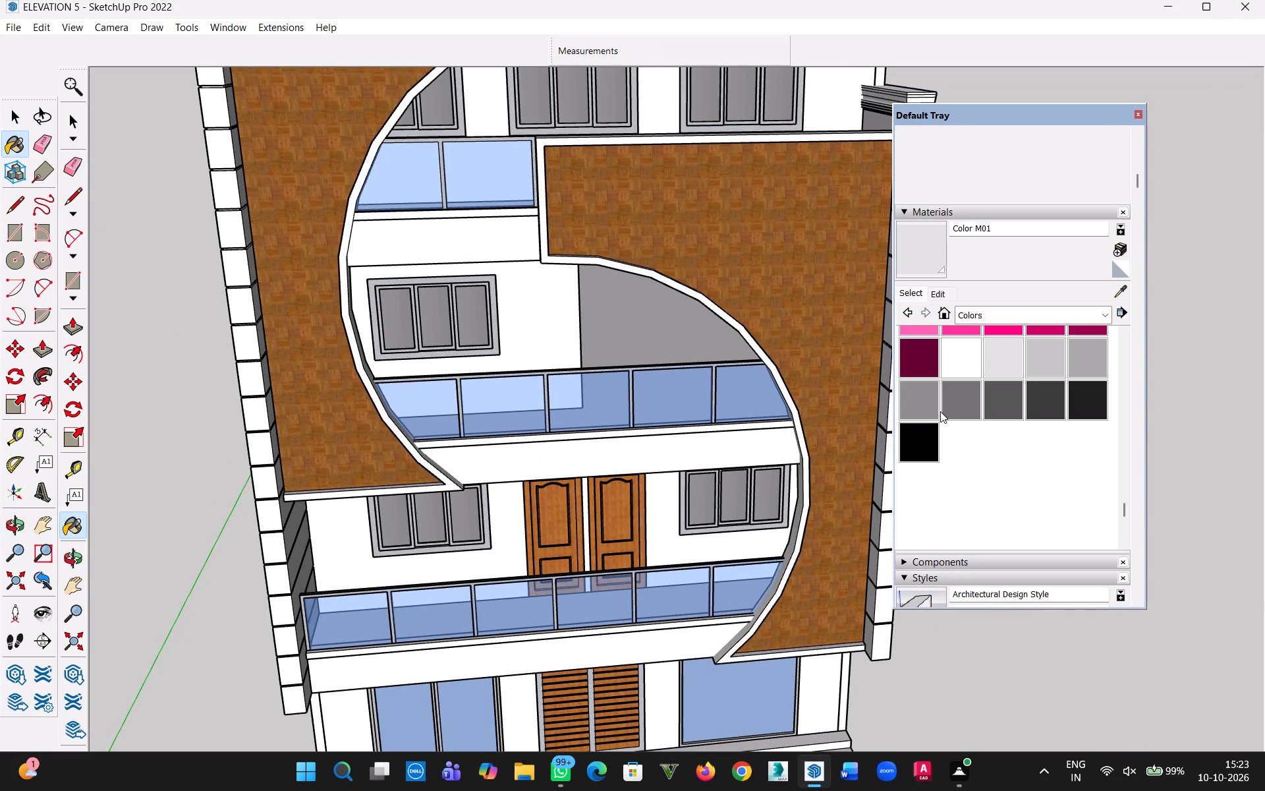
{"action": "left_click", "coordinate": [1090, 359]}
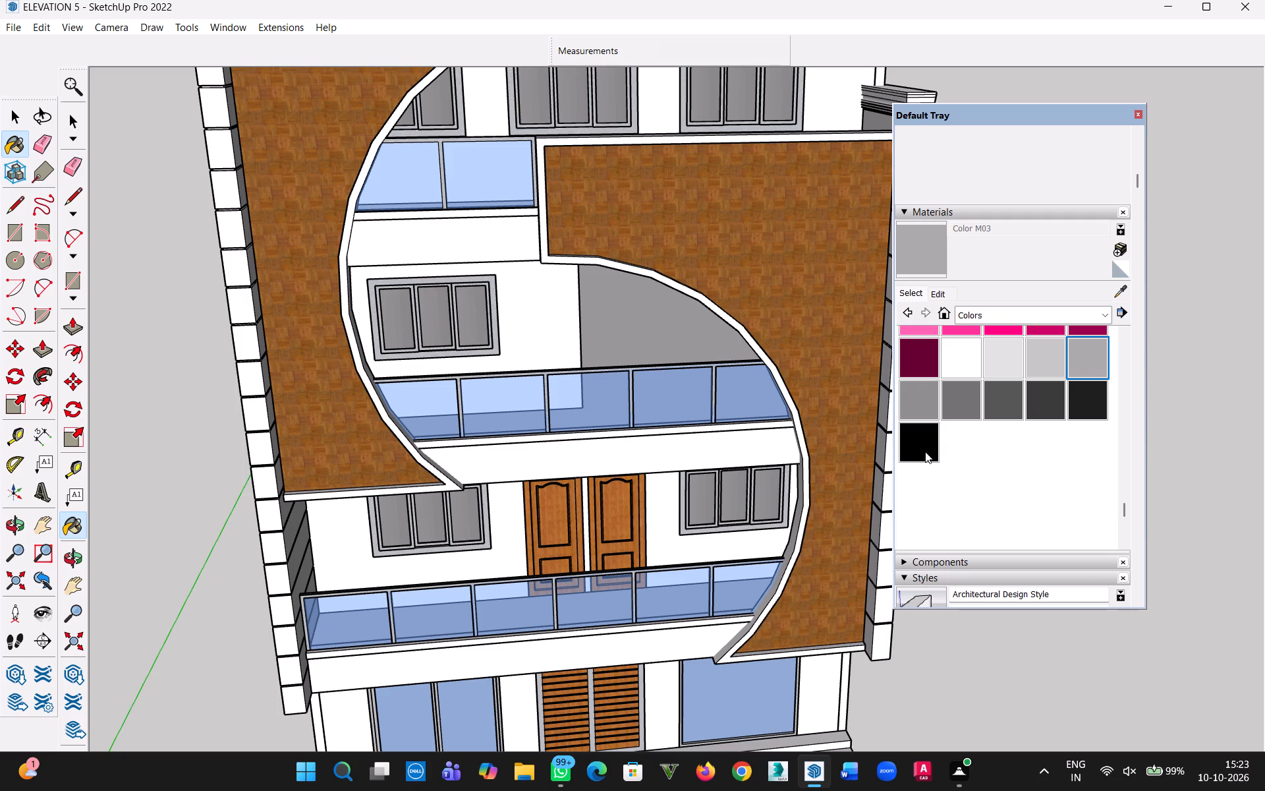
{"action": "left_click", "coordinate": [664, 549]}
{"action": "middle_click_drag", "start_coordinate": [664, 549], "coordinate": [660, 544]}
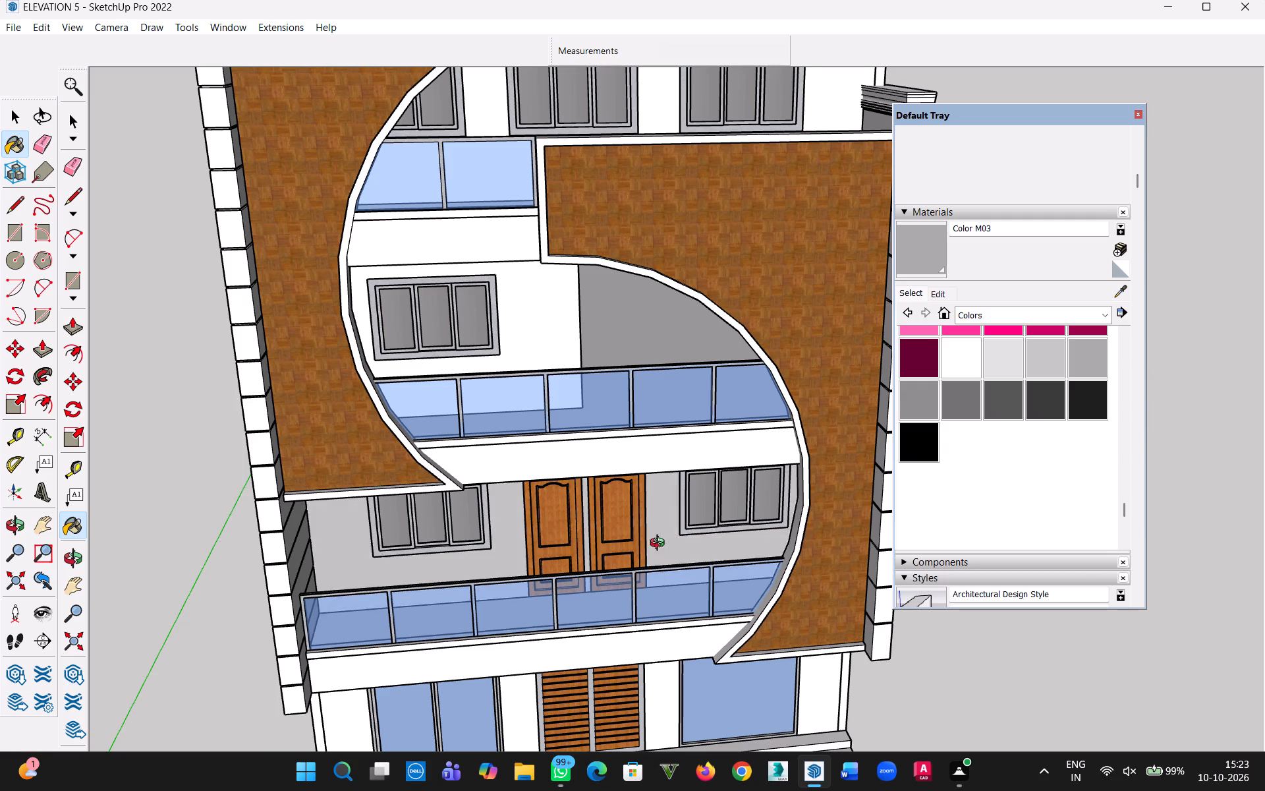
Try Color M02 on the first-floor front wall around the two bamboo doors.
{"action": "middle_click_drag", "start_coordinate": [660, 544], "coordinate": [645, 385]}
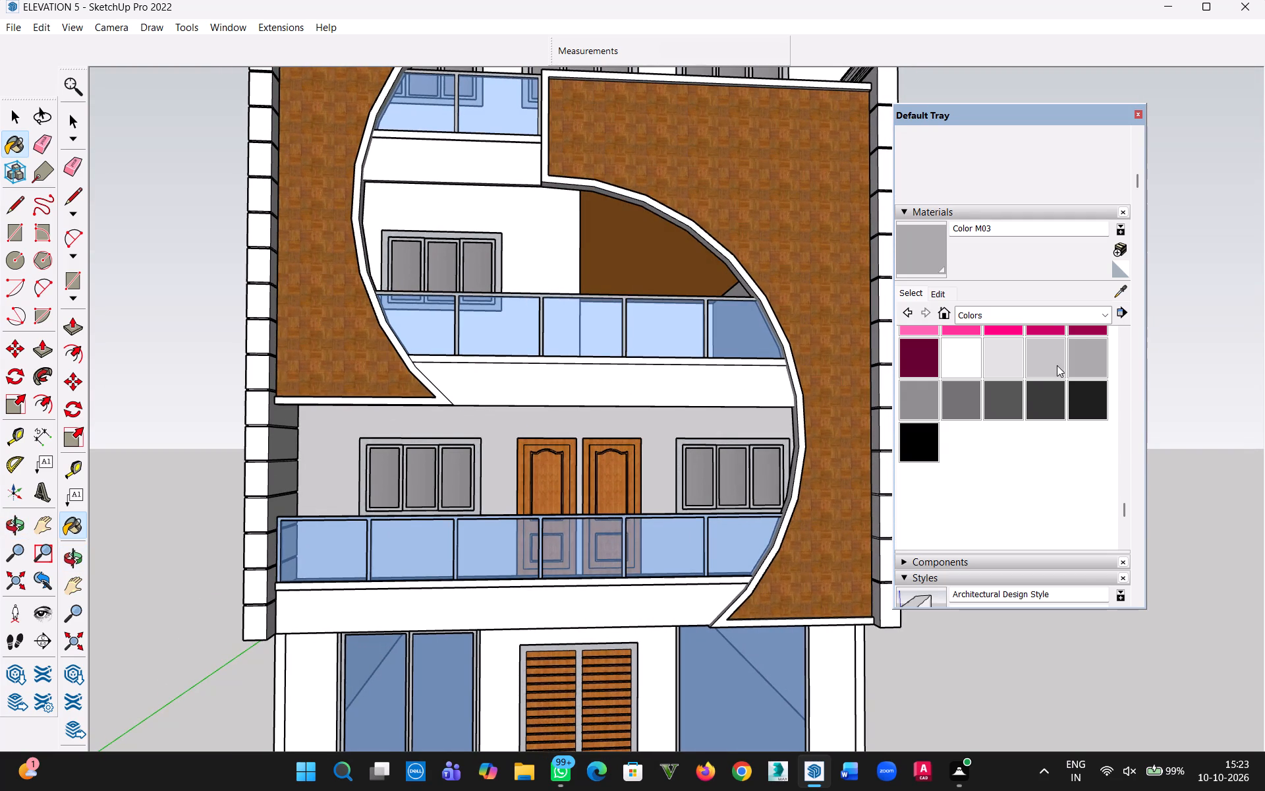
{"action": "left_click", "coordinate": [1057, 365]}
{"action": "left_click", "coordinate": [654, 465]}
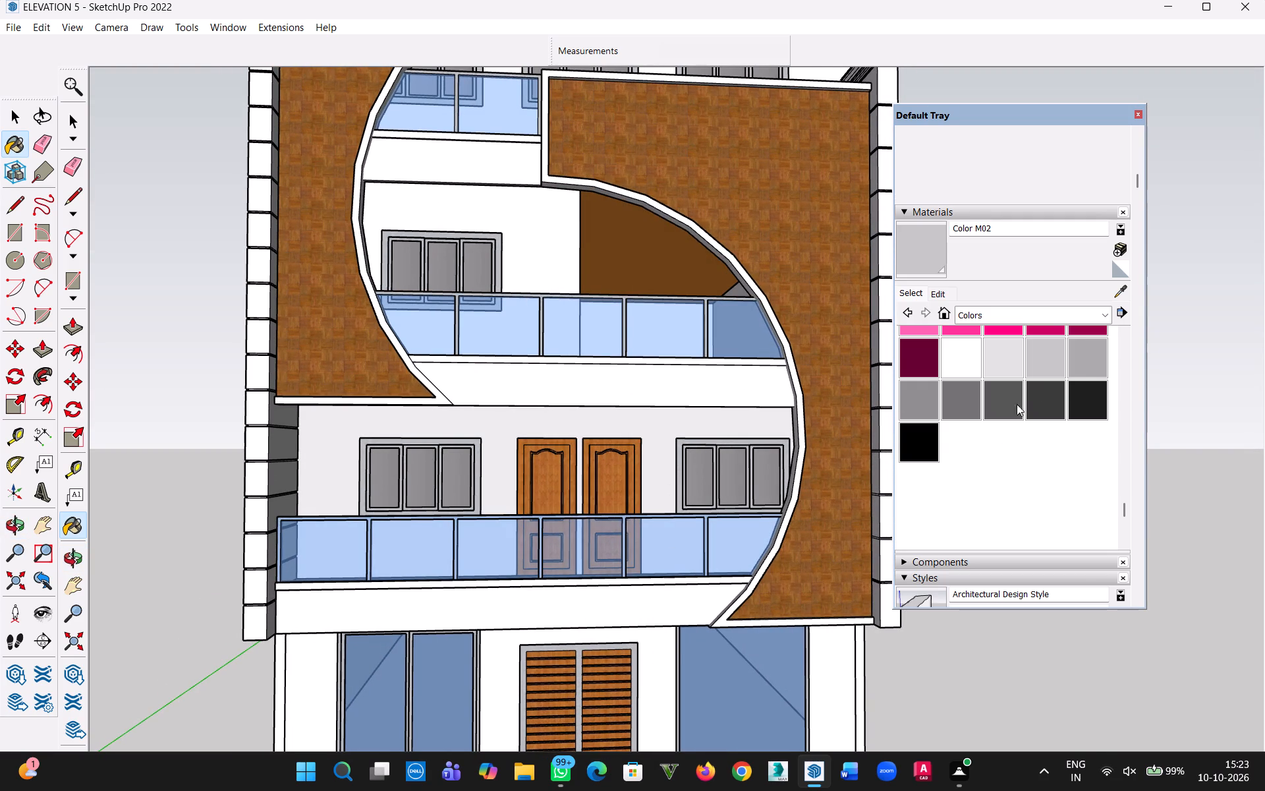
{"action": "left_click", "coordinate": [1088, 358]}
Paint the front walls of the ground, first, second and third floors with the cream Color D01.
{"action": "scroll", "coordinate": [1035, 430], "scroll_direction": "up", "scroll_amount": 2}
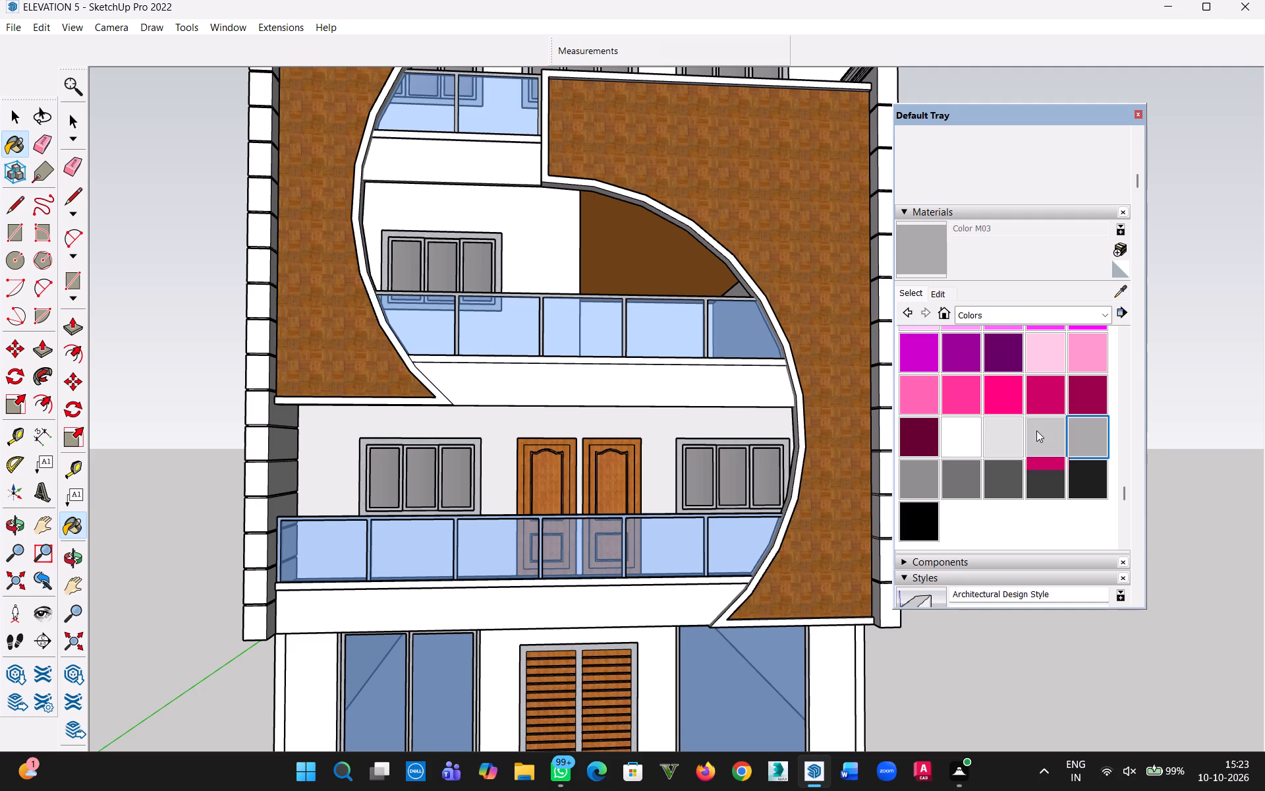
{"action": "scroll", "coordinate": [1052, 452], "scroll_direction": "up", "scroll_amount": 3}
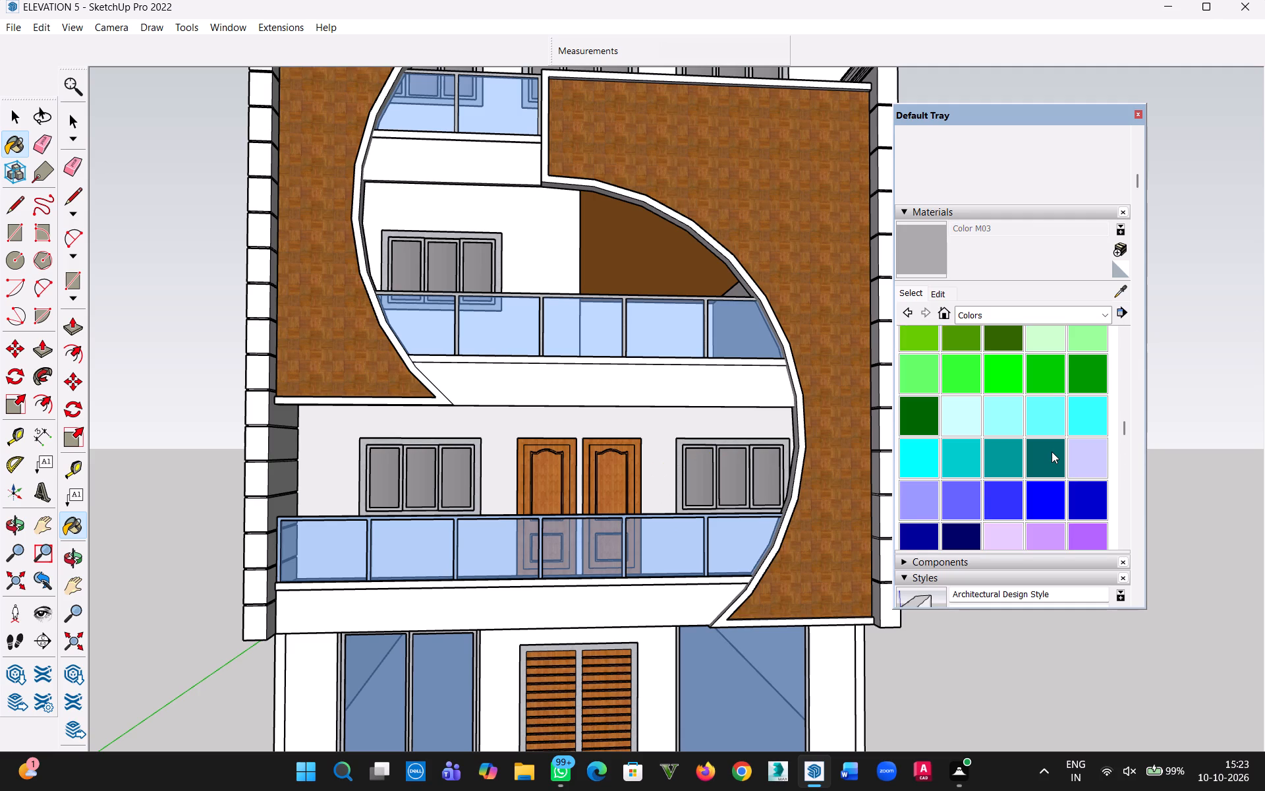
{"action": "scroll", "coordinate": [1053, 452], "scroll_direction": "up", "scroll_amount": 4}
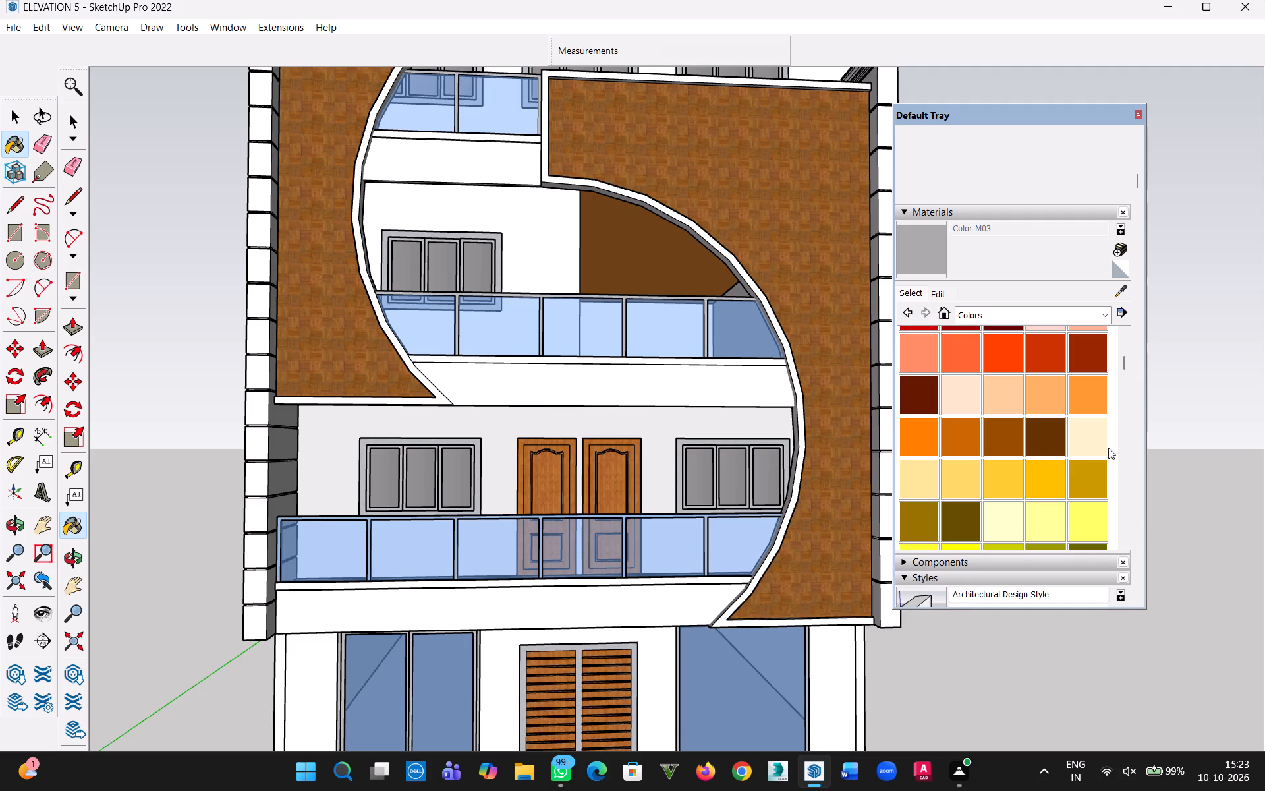
{"action": "left_click", "coordinate": [1086, 439]}
{"action": "left_click", "coordinate": [657, 461]}
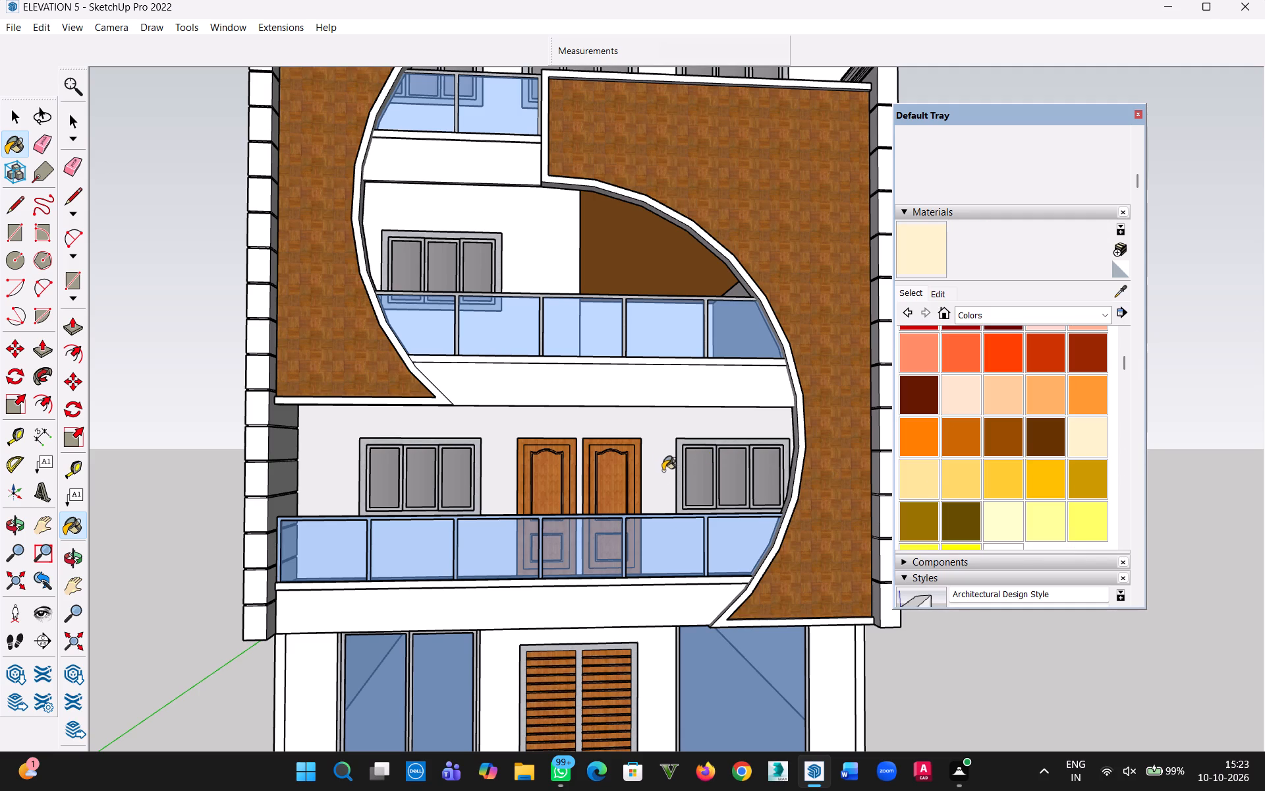
{"action": "left_click", "coordinate": [656, 660]}
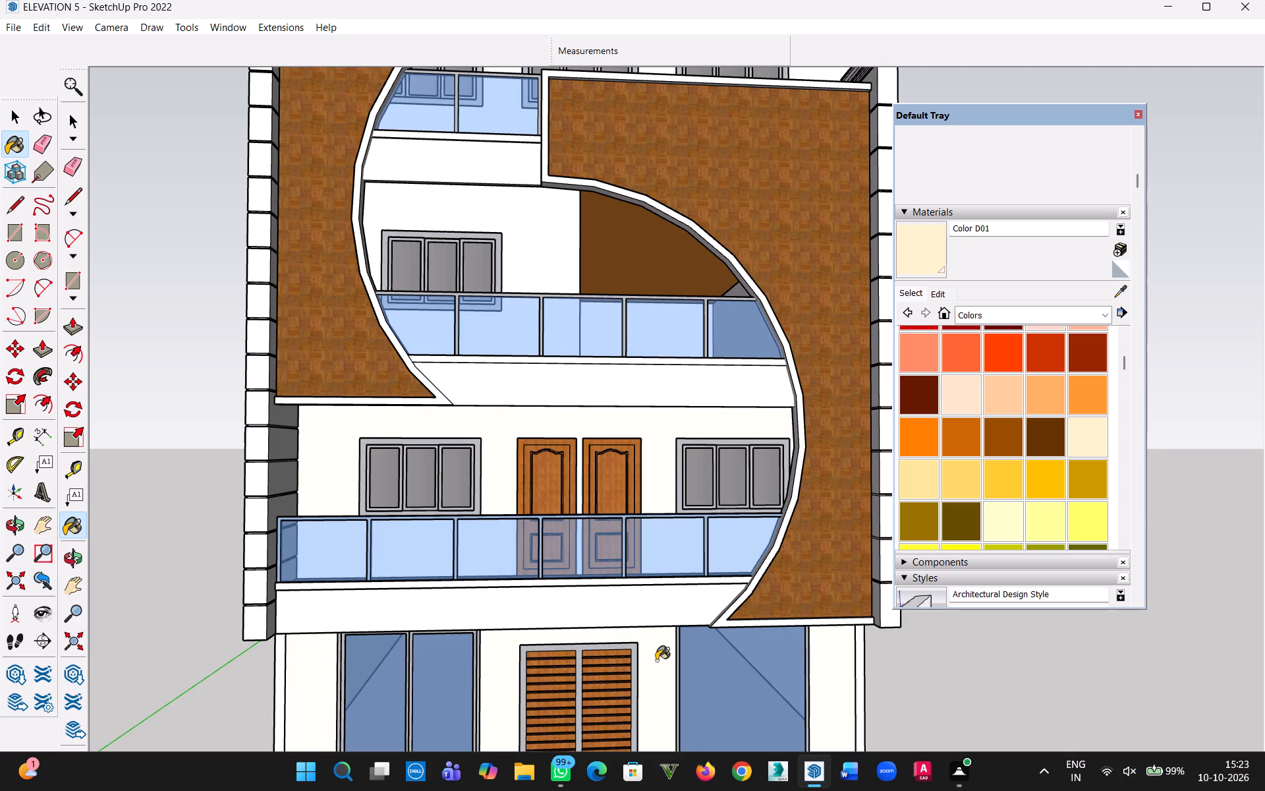
{"action": "left_click", "coordinate": [552, 239]}
{"action": "middle_click_drag", "start_coordinate": [584, 272], "coordinate": [428, 370]}
{"action": "scroll", "coordinate": [465, 314], "scroll_direction": "down", "scroll_amount": 3}
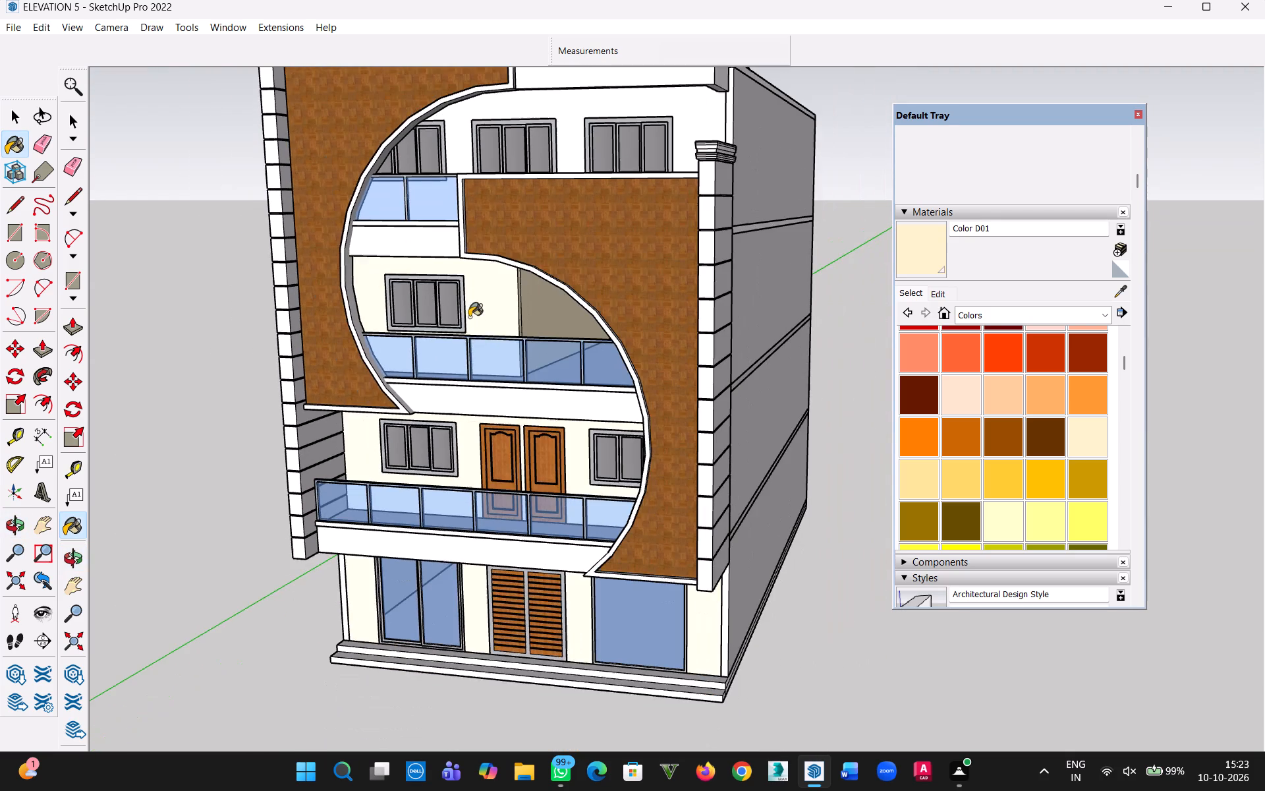
{"action": "middle_click_drag", "start_coordinate": [470, 318], "coordinate": [523, 359]}
{"action": "left_click", "coordinate": [589, 123]}
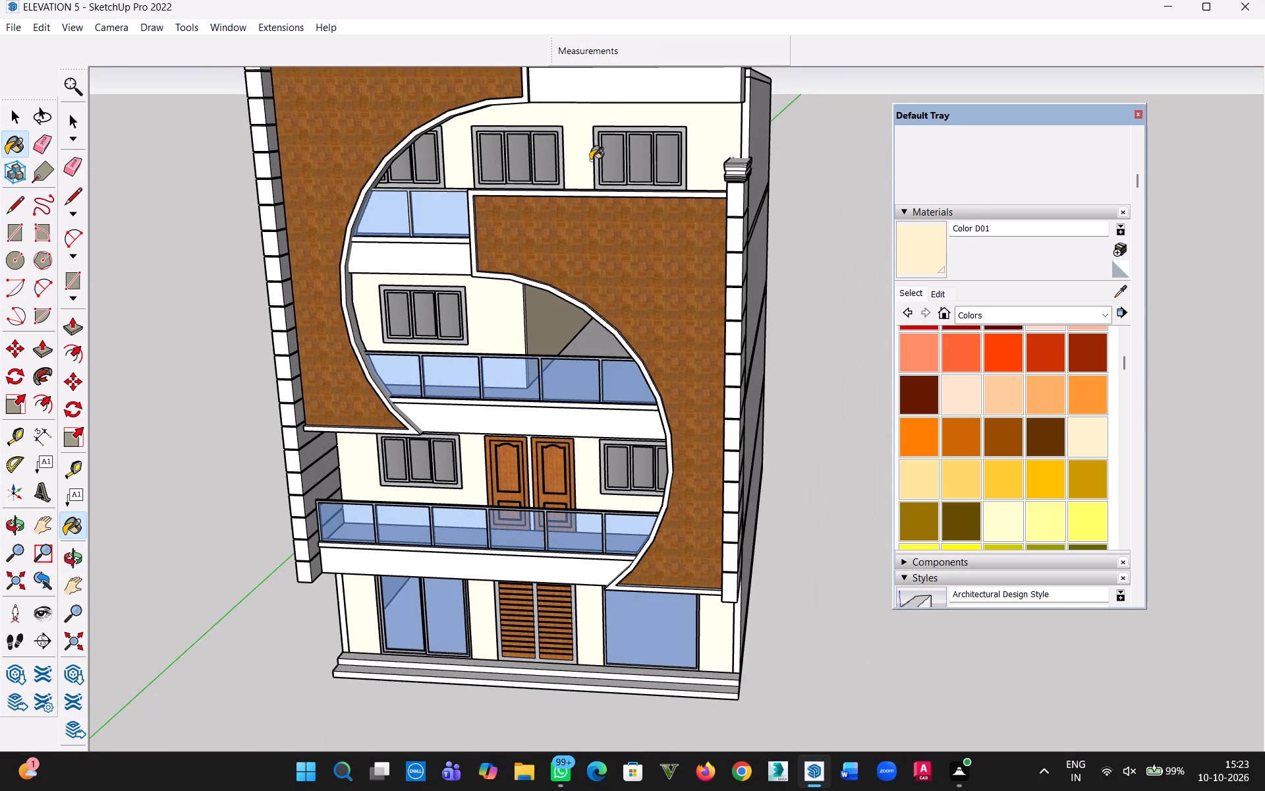
Examine the whole front elevation with its cream walls from several angles and distances.
{"action": "scroll", "coordinate": [592, 208], "scroll_direction": "down", "scroll_amount": 4}
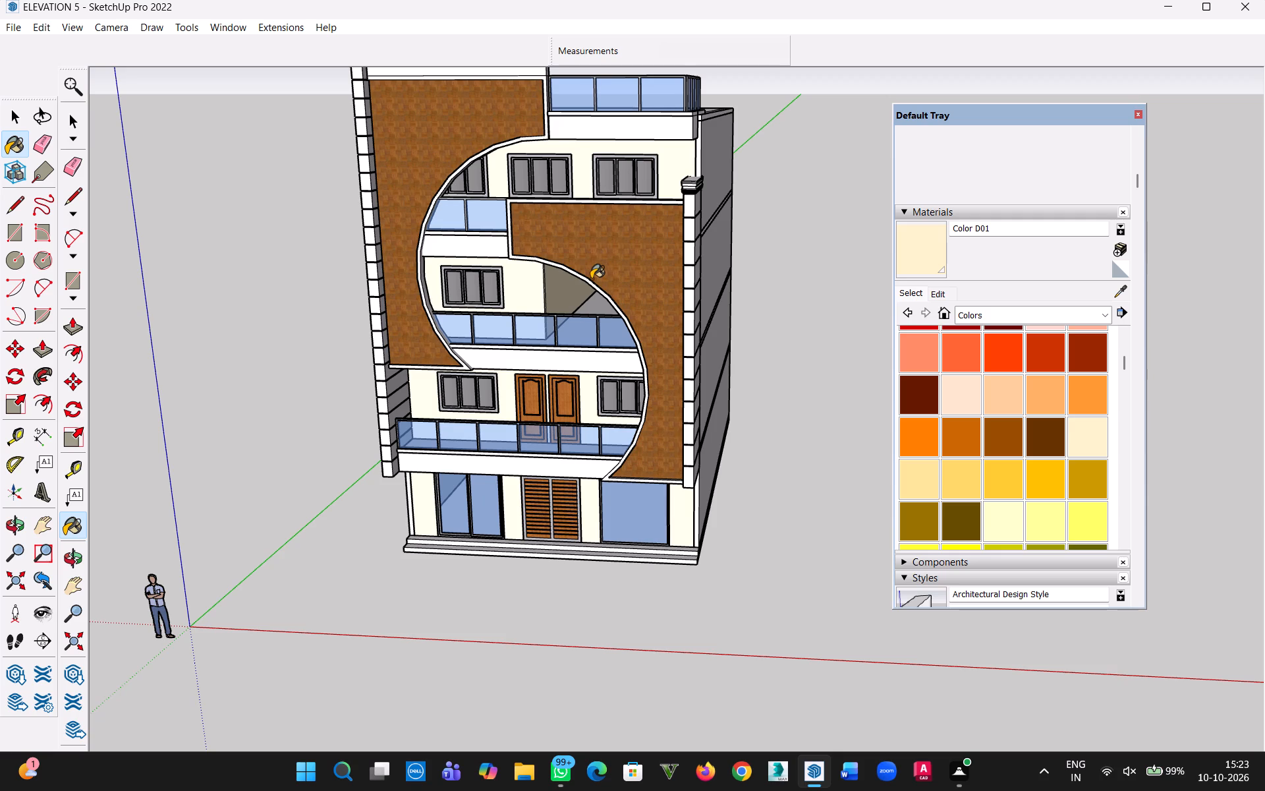
{"action": "middle_click_drag", "start_coordinate": [599, 361], "coordinate": [636, 243]}
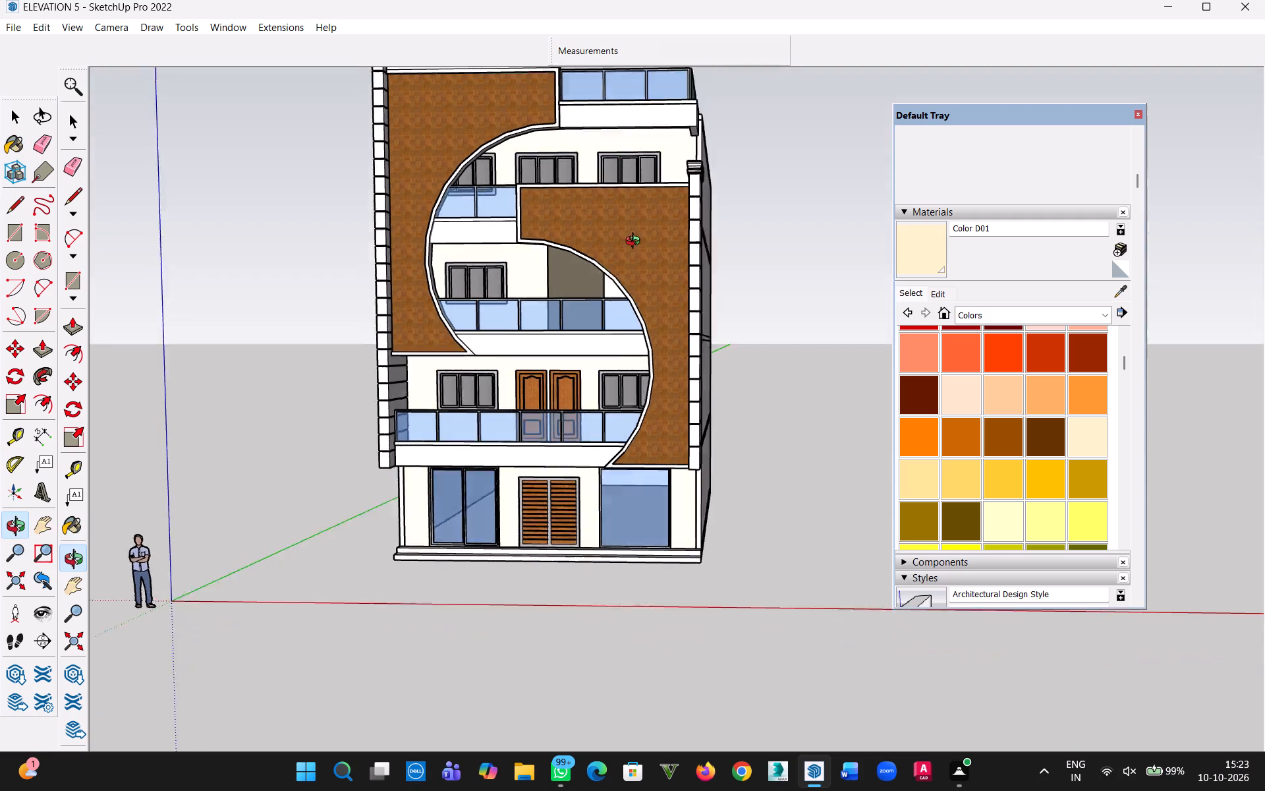
{"action": "middle_click_drag", "start_coordinate": [636, 243], "coordinate": [712, 392]}
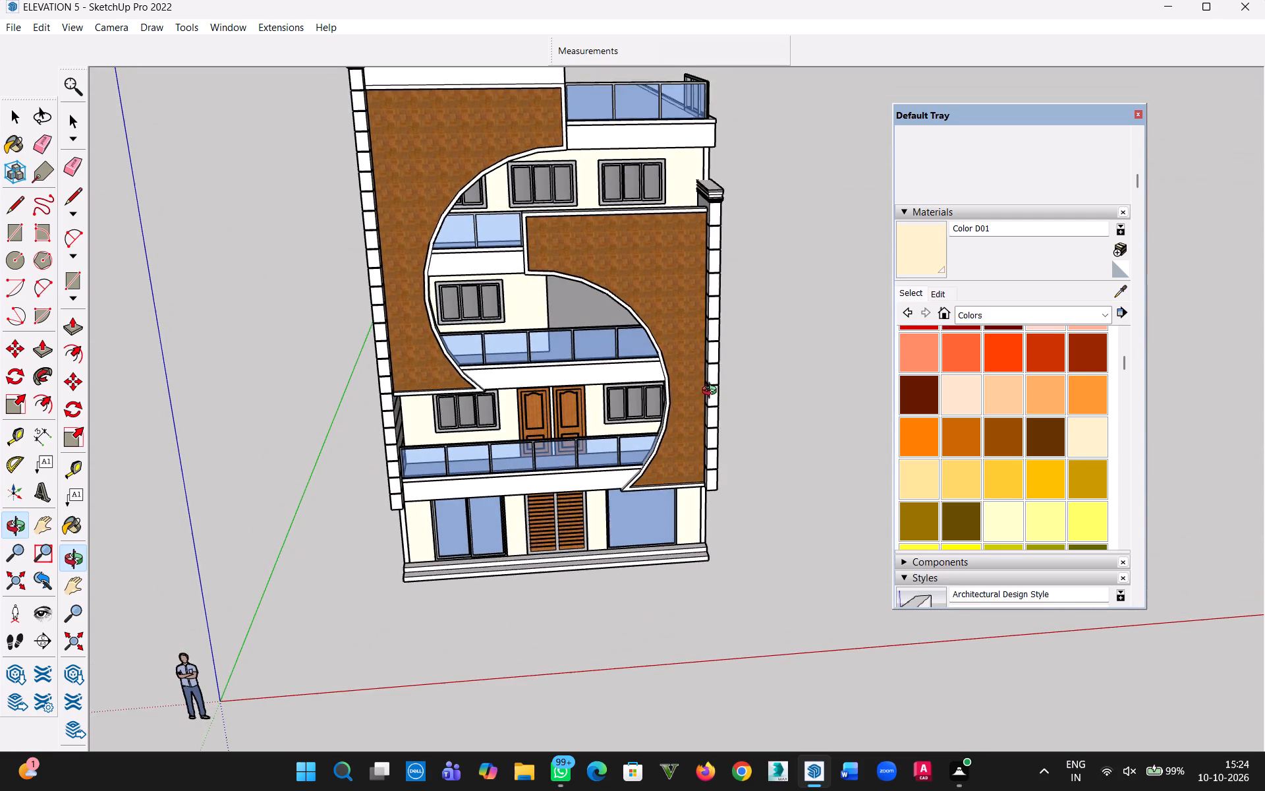
{"action": "middle_click_drag", "start_coordinate": [712, 392], "coordinate": [696, 413]}
{"action": "scroll", "coordinate": [623, 417], "scroll_direction": "down", "scroll_amount": 4}
{"action": "middle_click_drag", "start_coordinate": [593, 425], "coordinate": [617, 307]}
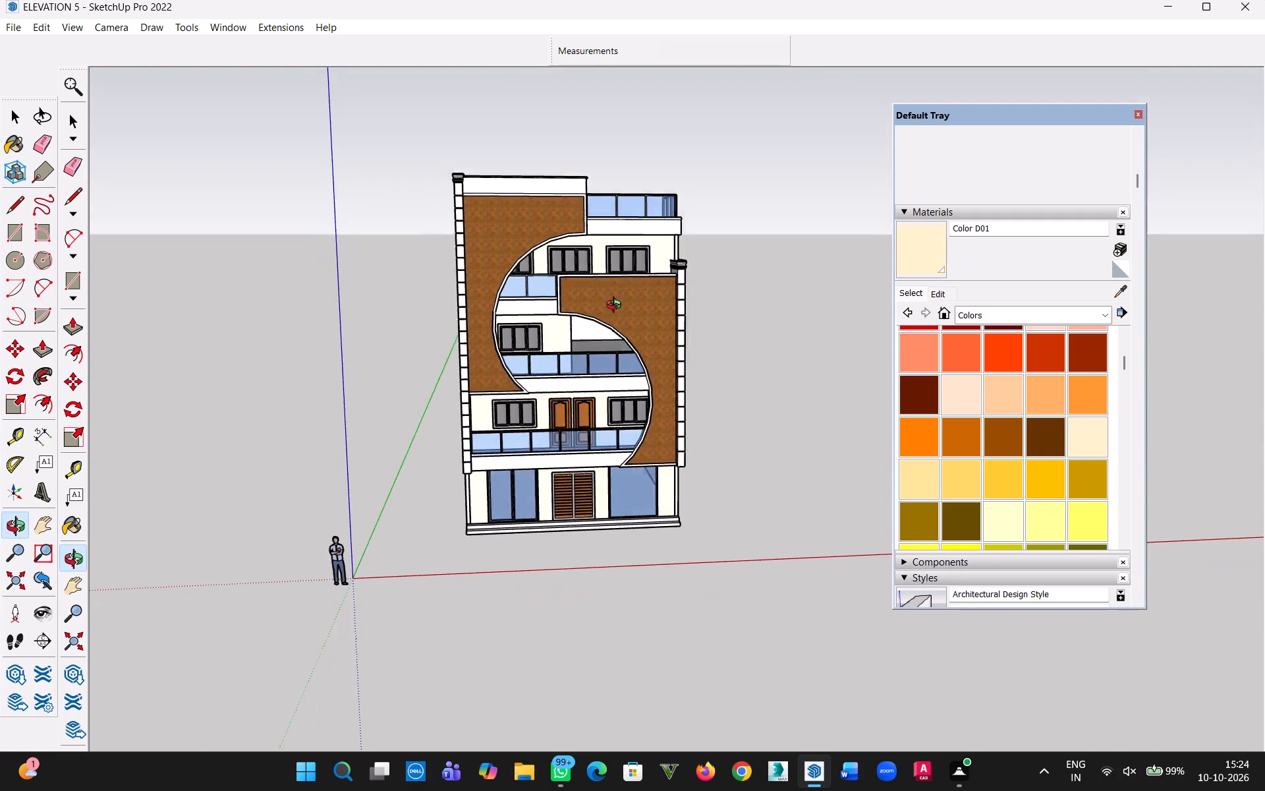
{"action": "middle_click_drag", "start_coordinate": [617, 307], "coordinate": [640, 258]}
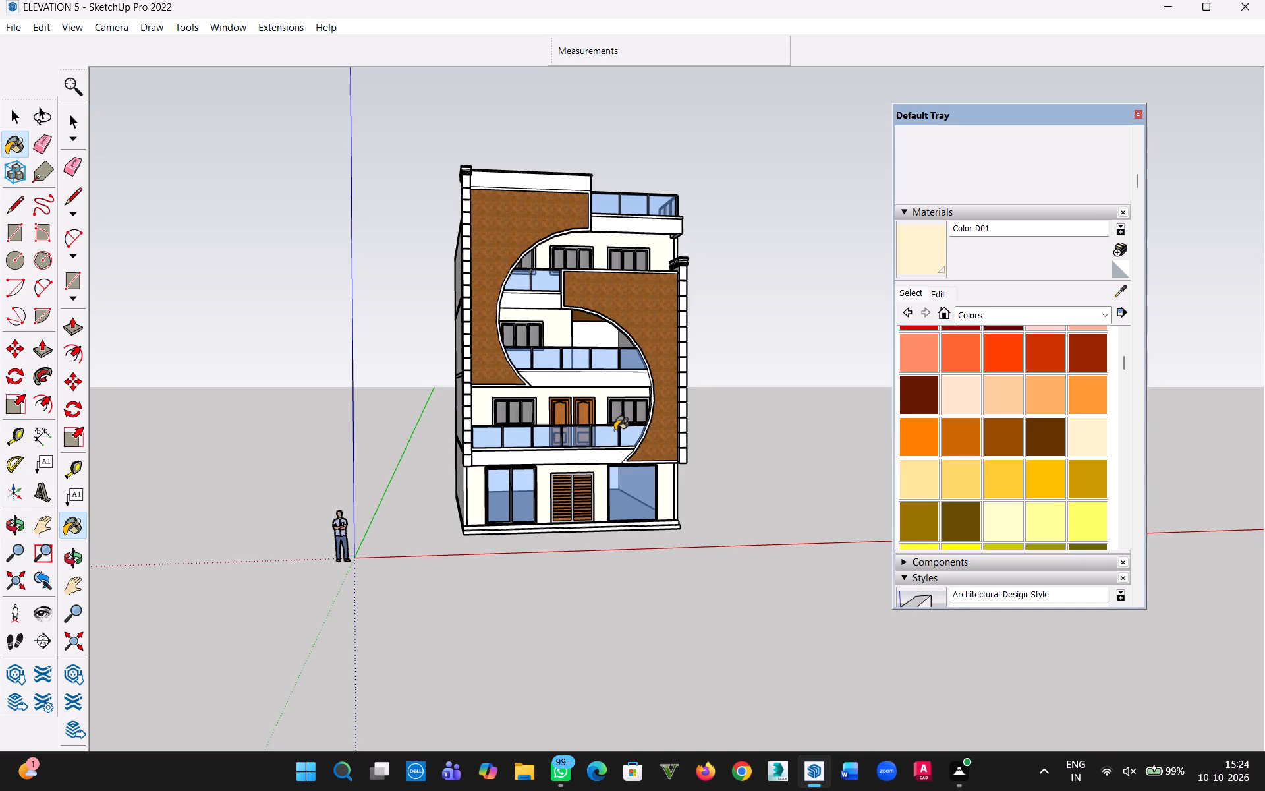
{"action": "scroll", "coordinate": [550, 351], "scroll_direction": "up", "scroll_amount": 7}
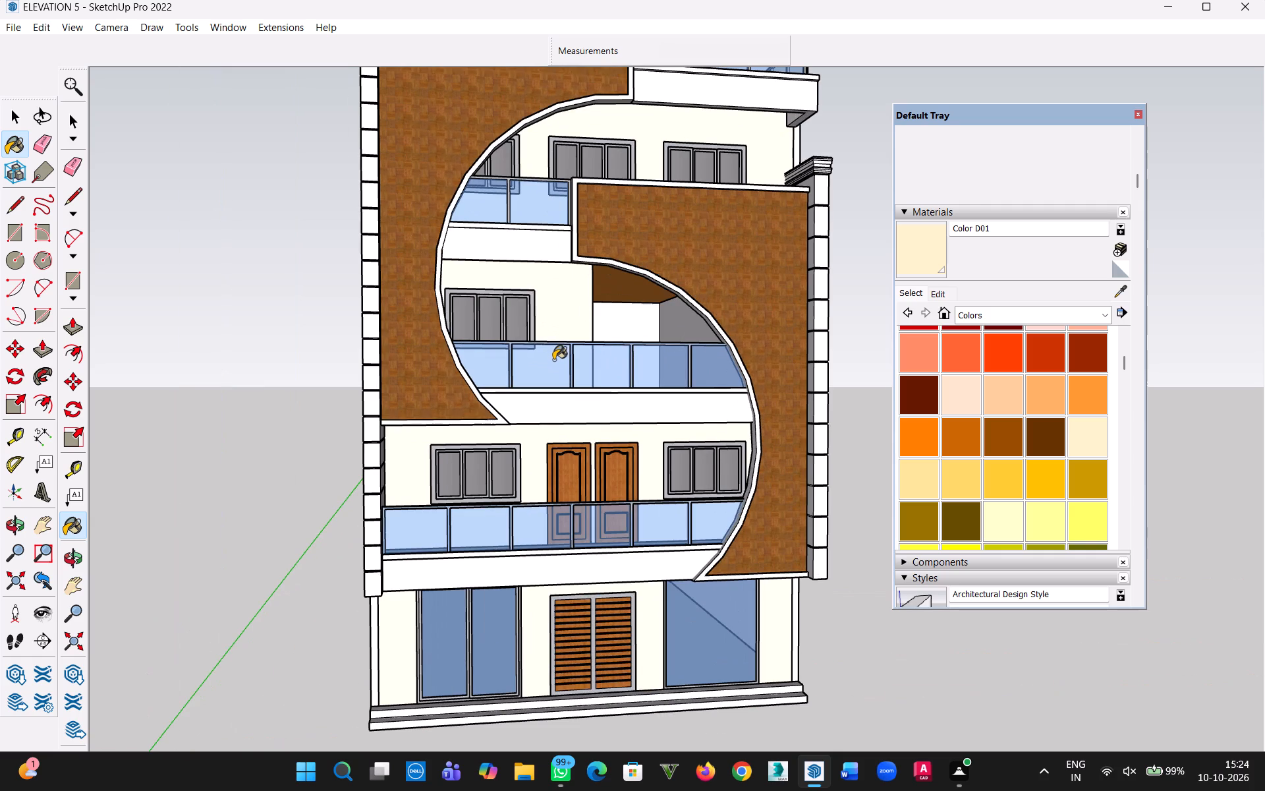
{"action": "scroll", "coordinate": [553, 360], "scroll_direction": "down", "scroll_amount": 2}
{"action": "middle_click_drag", "start_coordinate": [590, 368], "coordinate": [499, 301]}
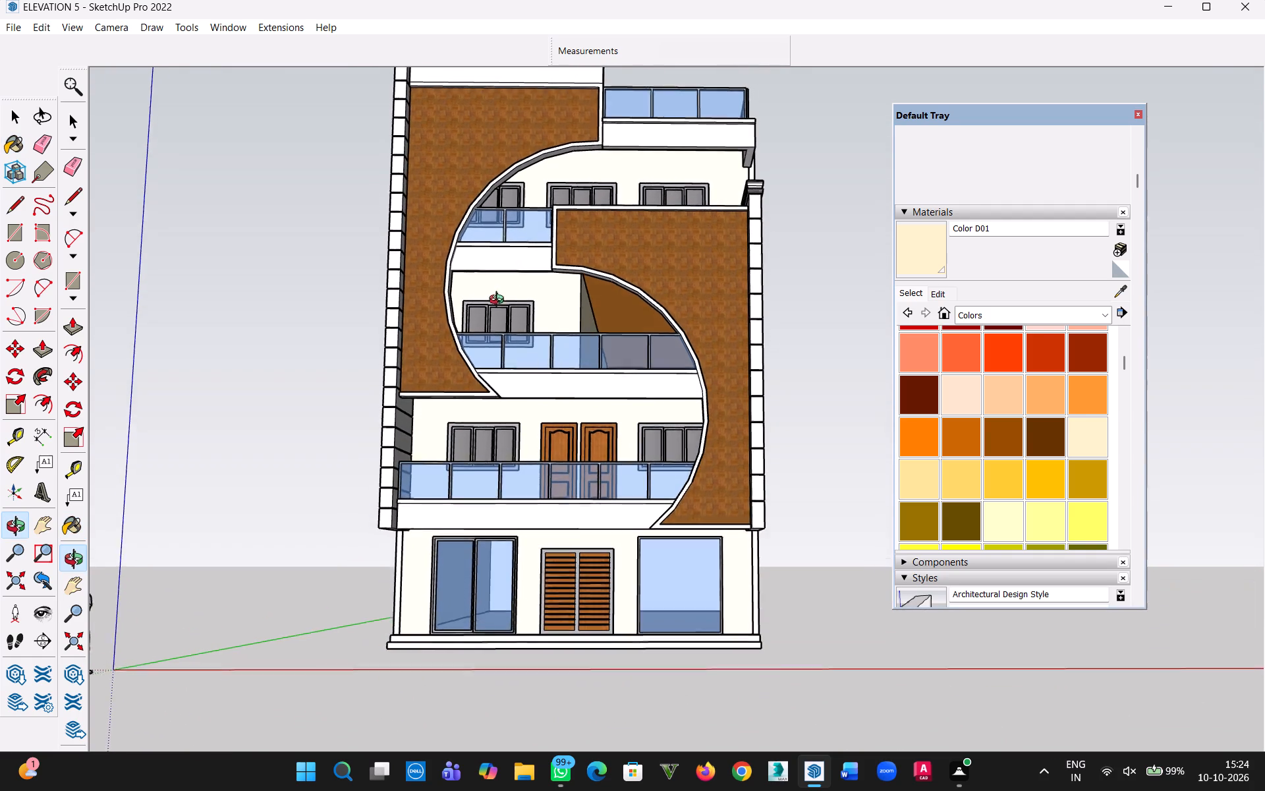
{"action": "middle_click_drag", "start_coordinate": [499, 301], "coordinate": [499, 308]}
{"action": "scroll", "coordinate": [593, 399], "scroll_direction": "down", "scroll_amount": 4}
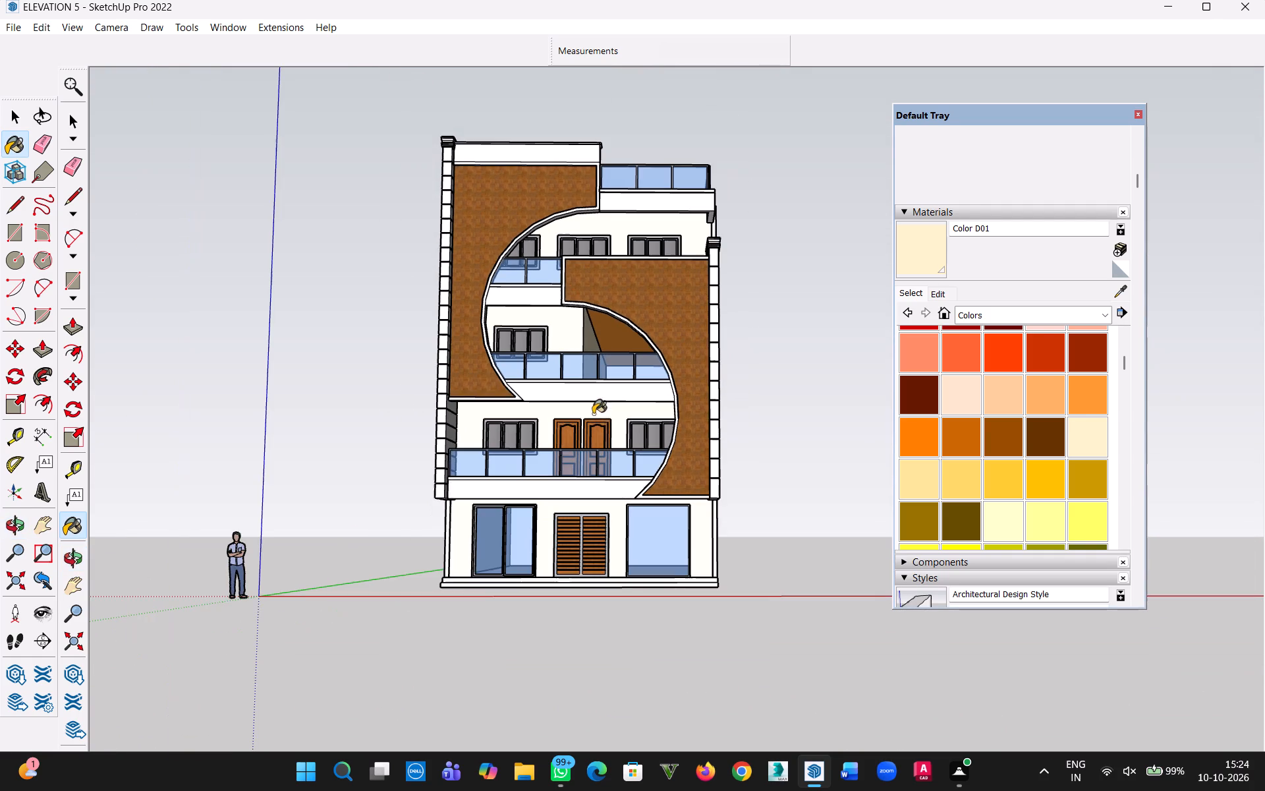
{"action": "scroll", "coordinate": [770, 525], "scroll_direction": "up", "scroll_amount": 4}
Paint the front fascia of the lowest balcony and the narrow face along its lower edge with the grey Color M04.
{"action": "scroll", "coordinate": [1033, 446], "scroll_direction": "down", "scroll_amount": 4}
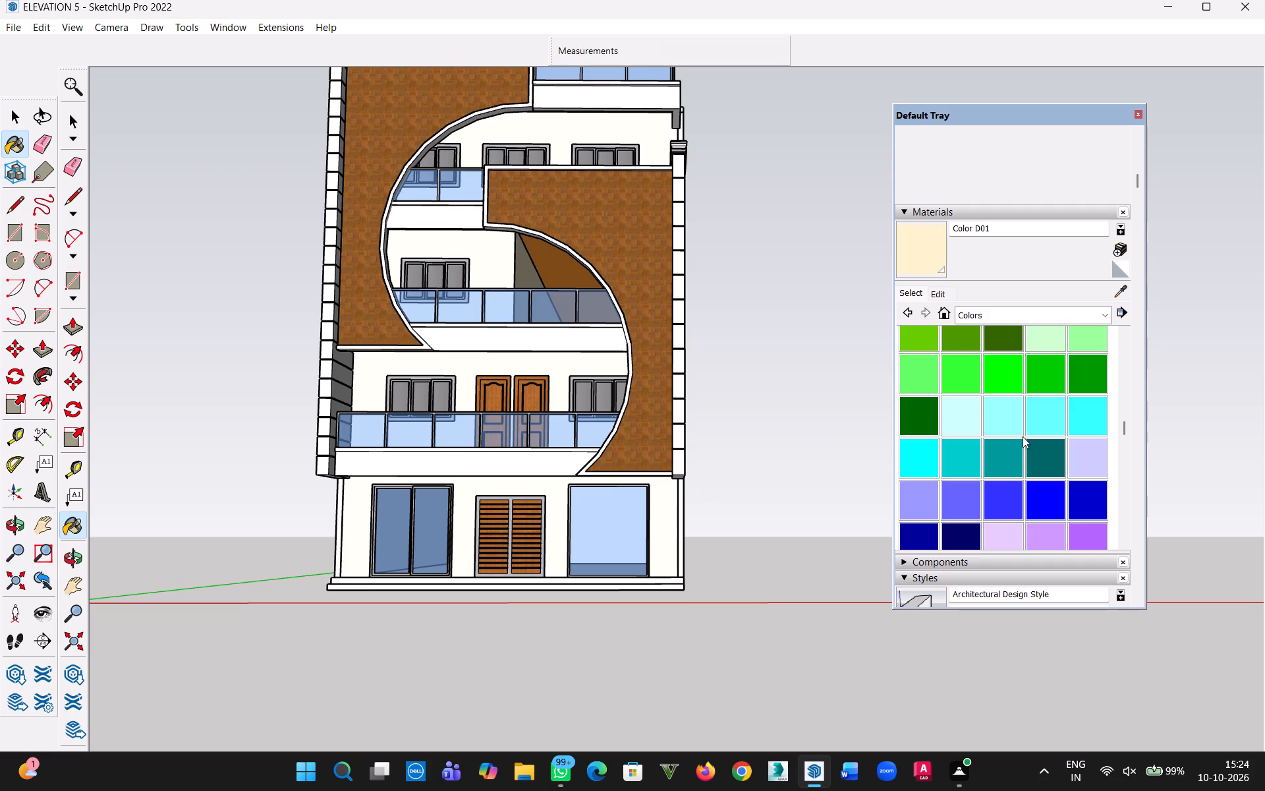
{"action": "scroll", "coordinate": [1023, 436], "scroll_direction": "down", "scroll_amount": 4}
{"action": "left_click", "coordinate": [1082, 432]}
{"action": "left_click", "coordinate": [934, 482]}
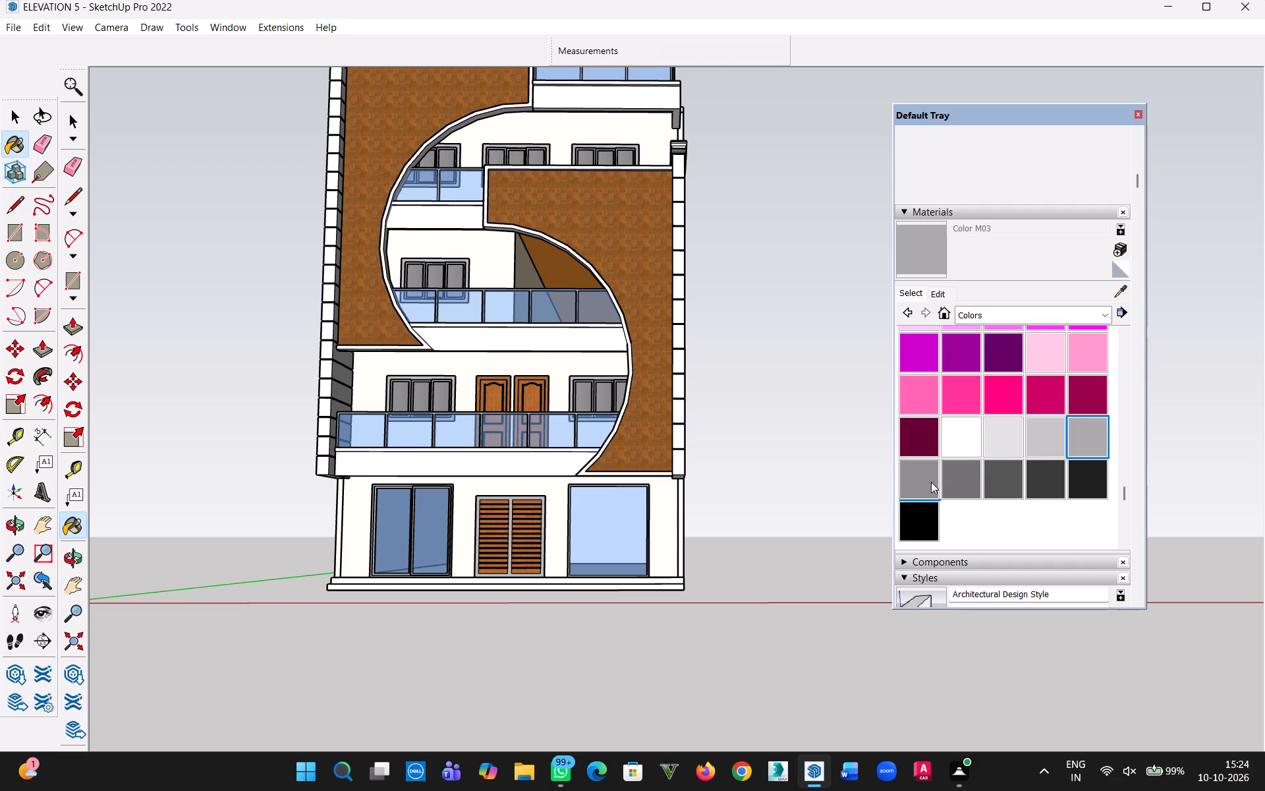
{"action": "scroll", "coordinate": [565, 481], "scroll_direction": "up", "scroll_amount": 3}
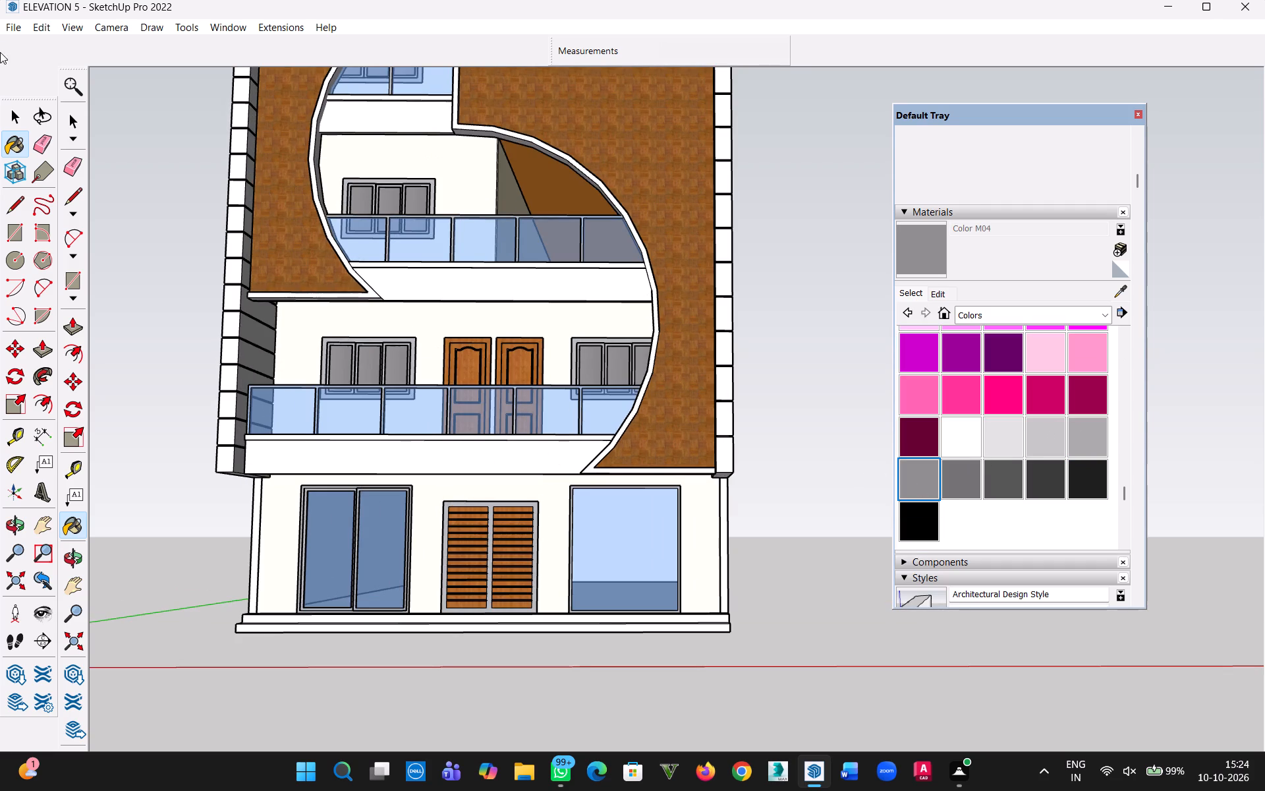
{"action": "left_click", "coordinate": [12, 115]}
{"action": "double_click", "coordinate": [489, 451]}
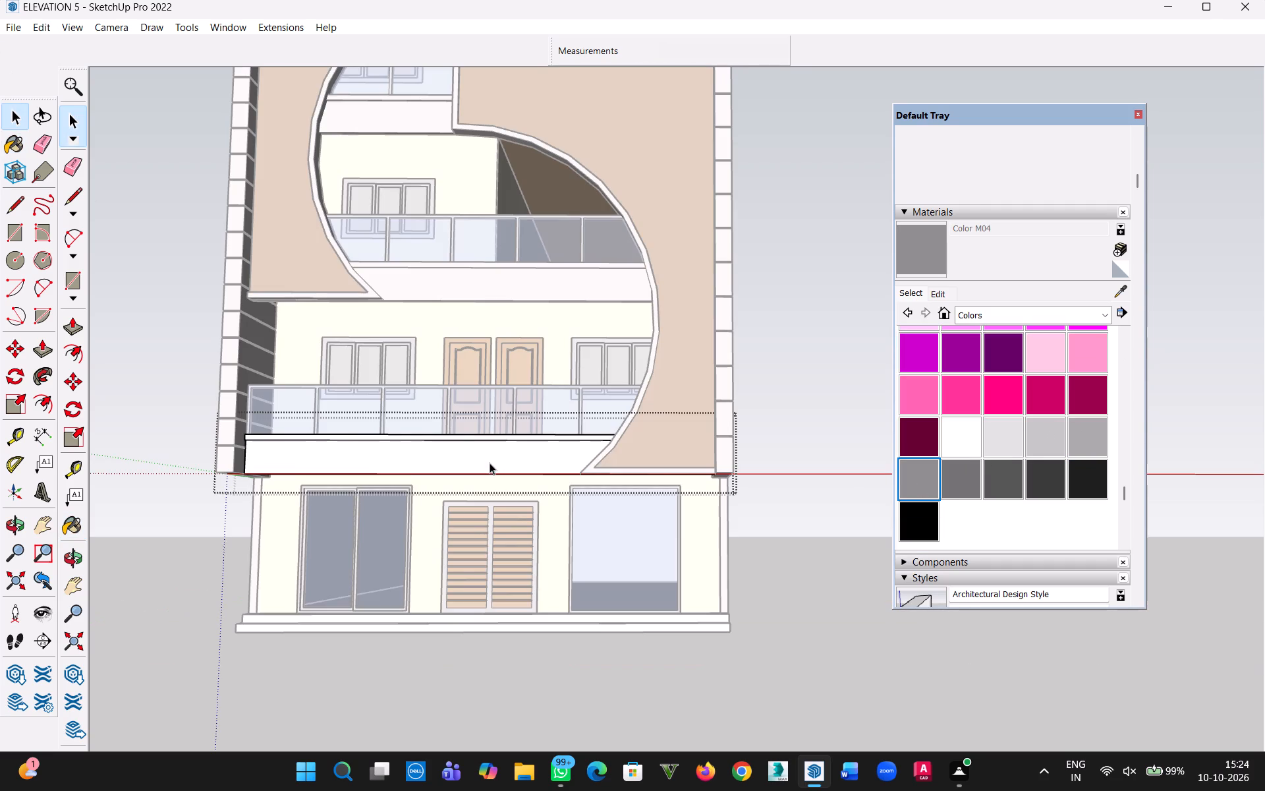
{"action": "left_click", "coordinate": [490, 465]}
{"action": "middle_click_drag", "start_coordinate": [497, 457], "coordinate": [521, 278]}
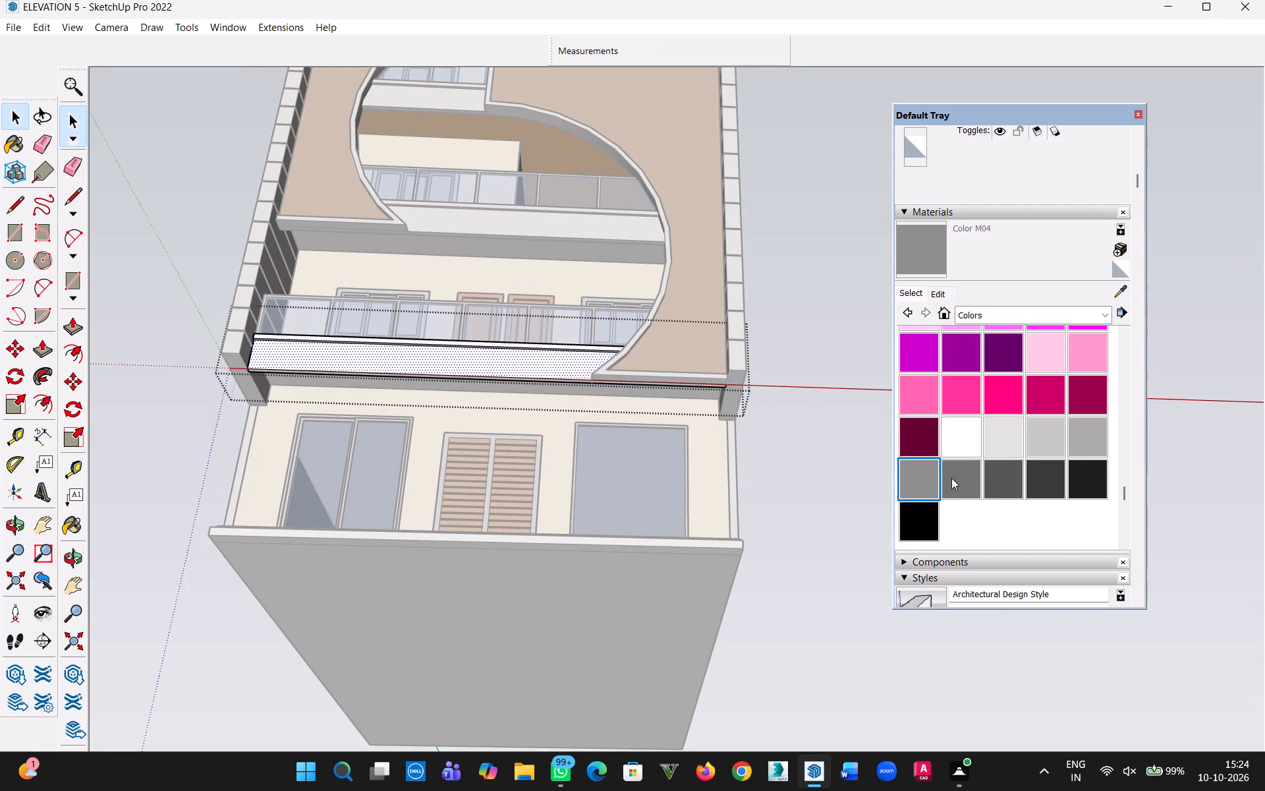
{"action": "scroll", "coordinate": [465, 353], "scroll_direction": "up", "scroll_amount": 8}
{"action": "key", "text": "b"}
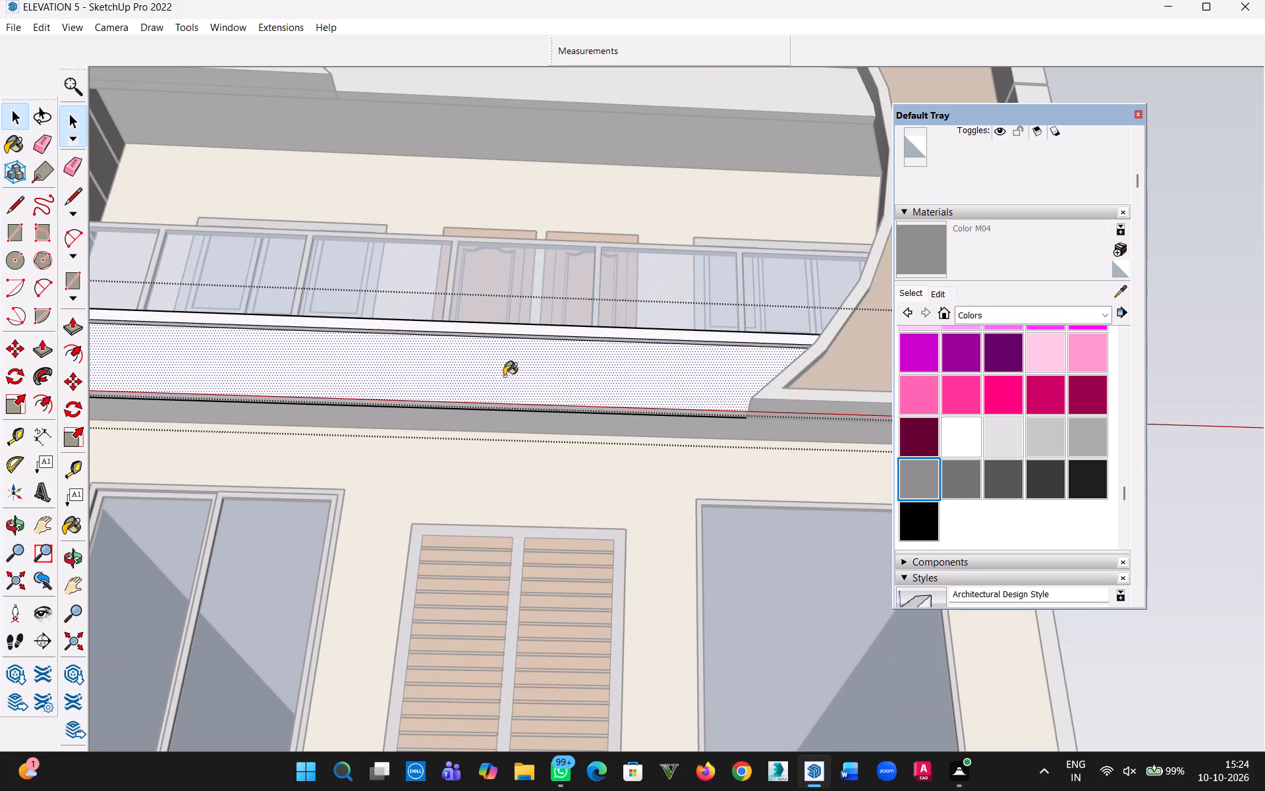
{"action": "left_click", "coordinate": [504, 376]}
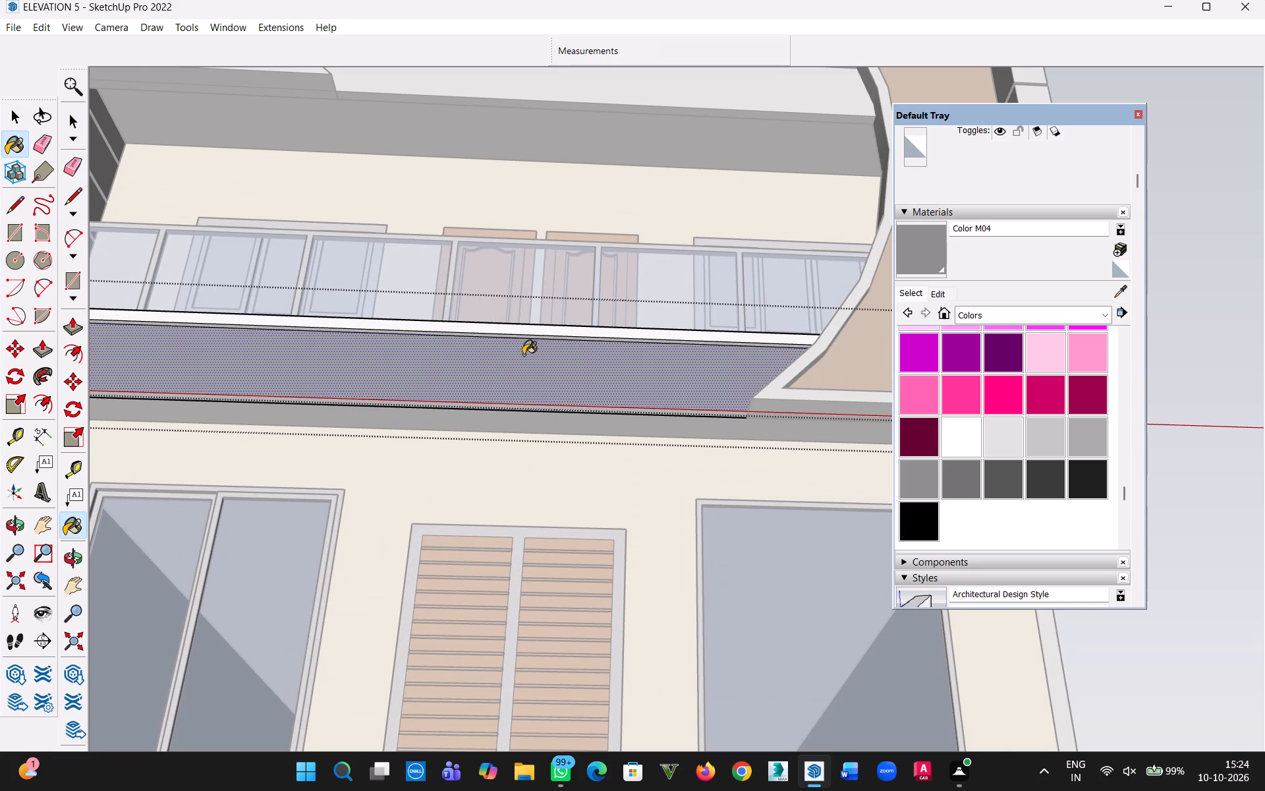
{"action": "middle_click_drag", "start_coordinate": [509, 366], "coordinate": [529, 135]}
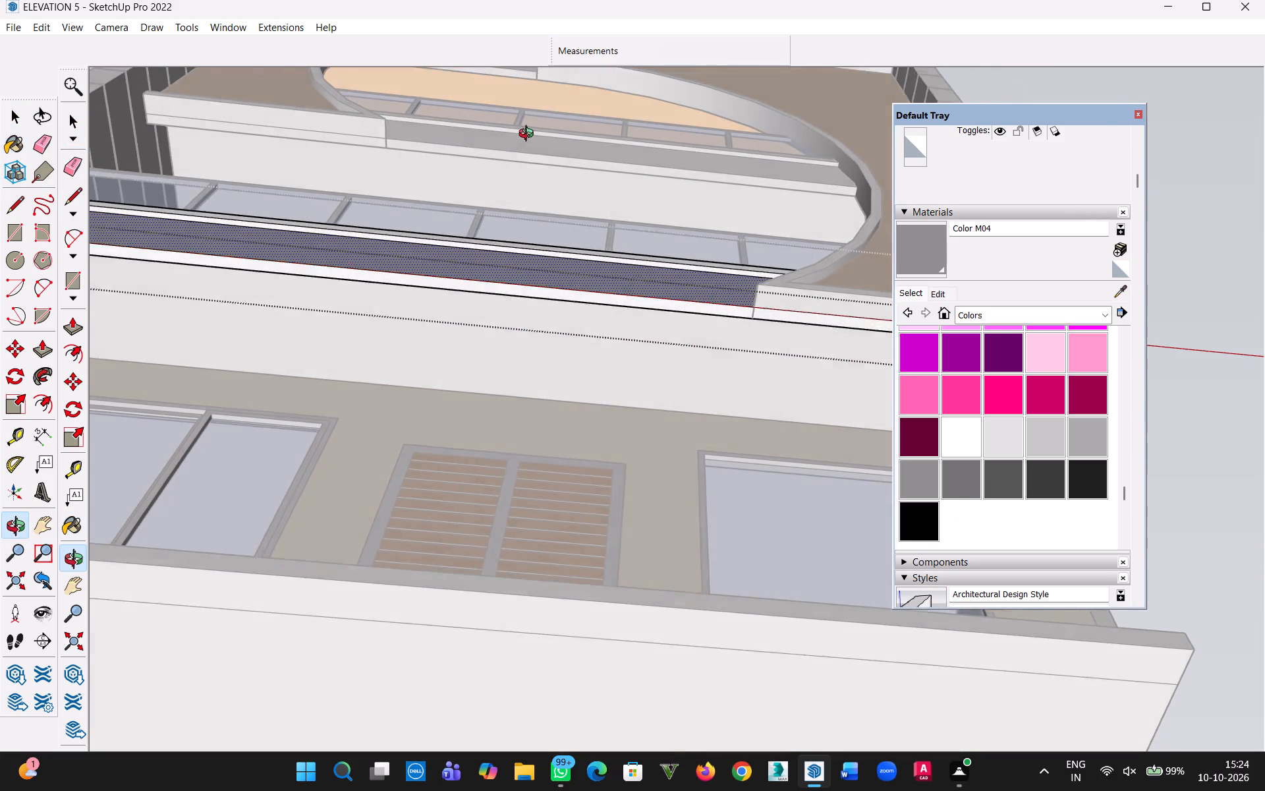
{"action": "middle_click_drag", "start_coordinate": [529, 135], "coordinate": [531, 126]}
{"action": "left_click", "coordinate": [627, 296]}
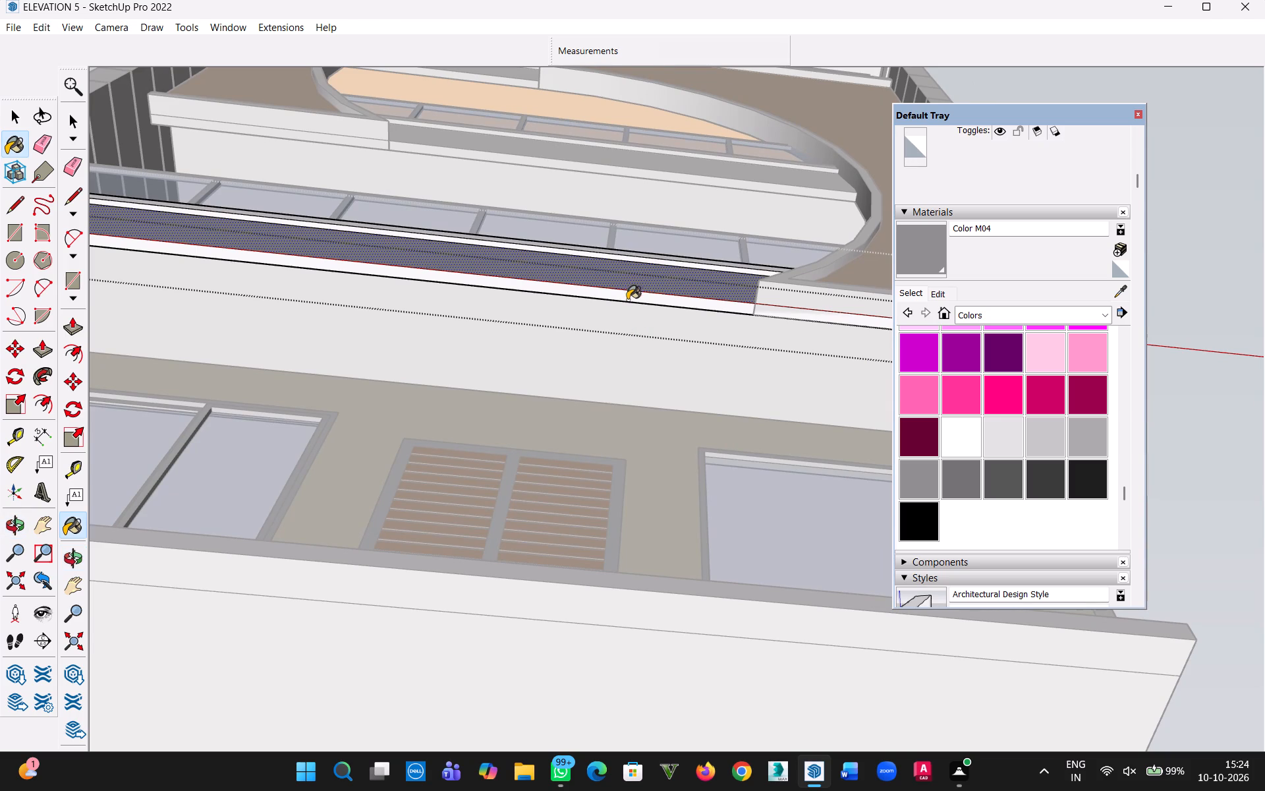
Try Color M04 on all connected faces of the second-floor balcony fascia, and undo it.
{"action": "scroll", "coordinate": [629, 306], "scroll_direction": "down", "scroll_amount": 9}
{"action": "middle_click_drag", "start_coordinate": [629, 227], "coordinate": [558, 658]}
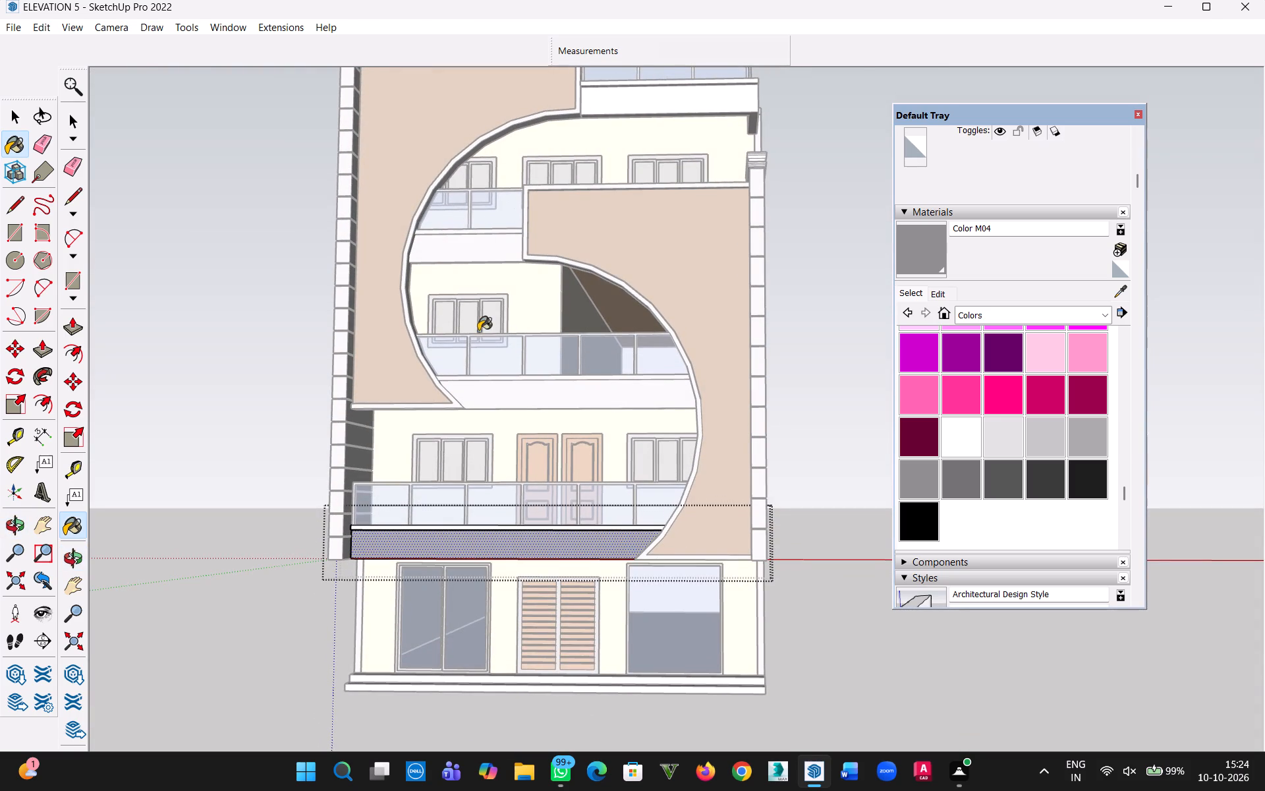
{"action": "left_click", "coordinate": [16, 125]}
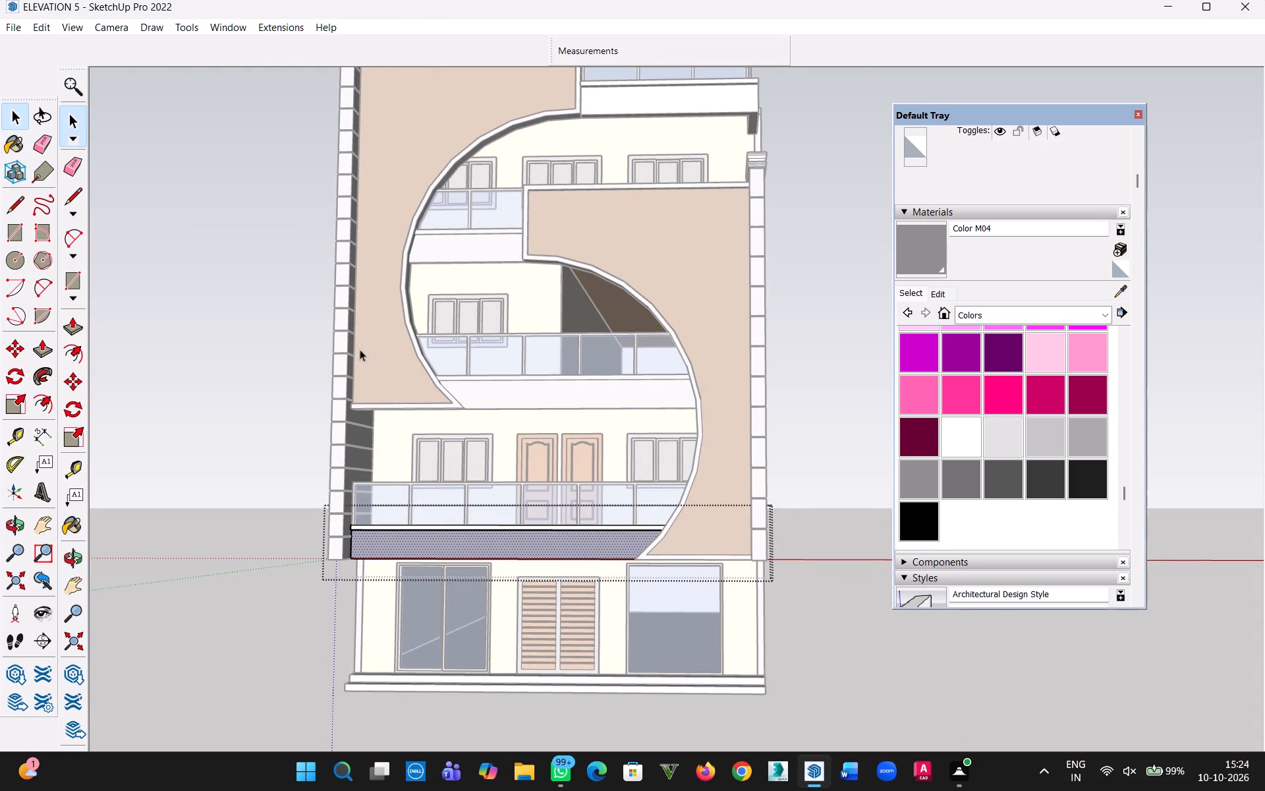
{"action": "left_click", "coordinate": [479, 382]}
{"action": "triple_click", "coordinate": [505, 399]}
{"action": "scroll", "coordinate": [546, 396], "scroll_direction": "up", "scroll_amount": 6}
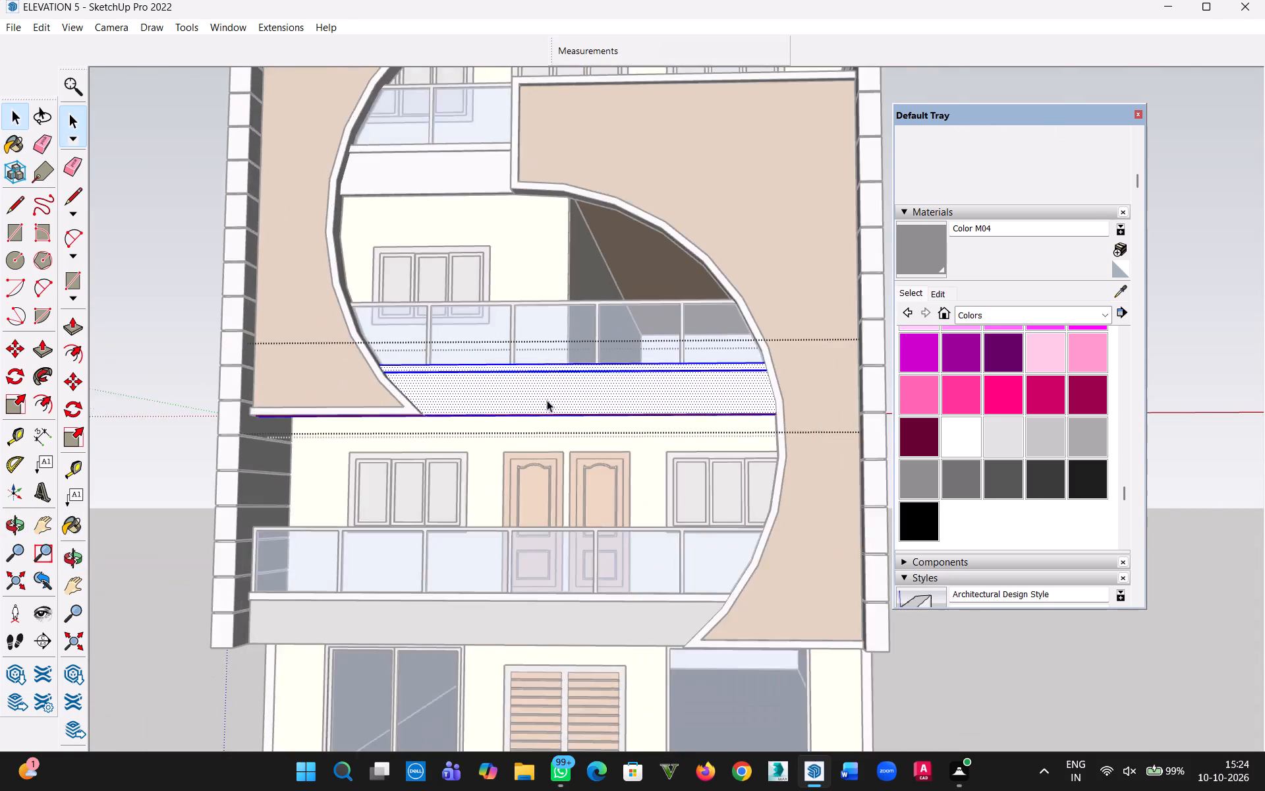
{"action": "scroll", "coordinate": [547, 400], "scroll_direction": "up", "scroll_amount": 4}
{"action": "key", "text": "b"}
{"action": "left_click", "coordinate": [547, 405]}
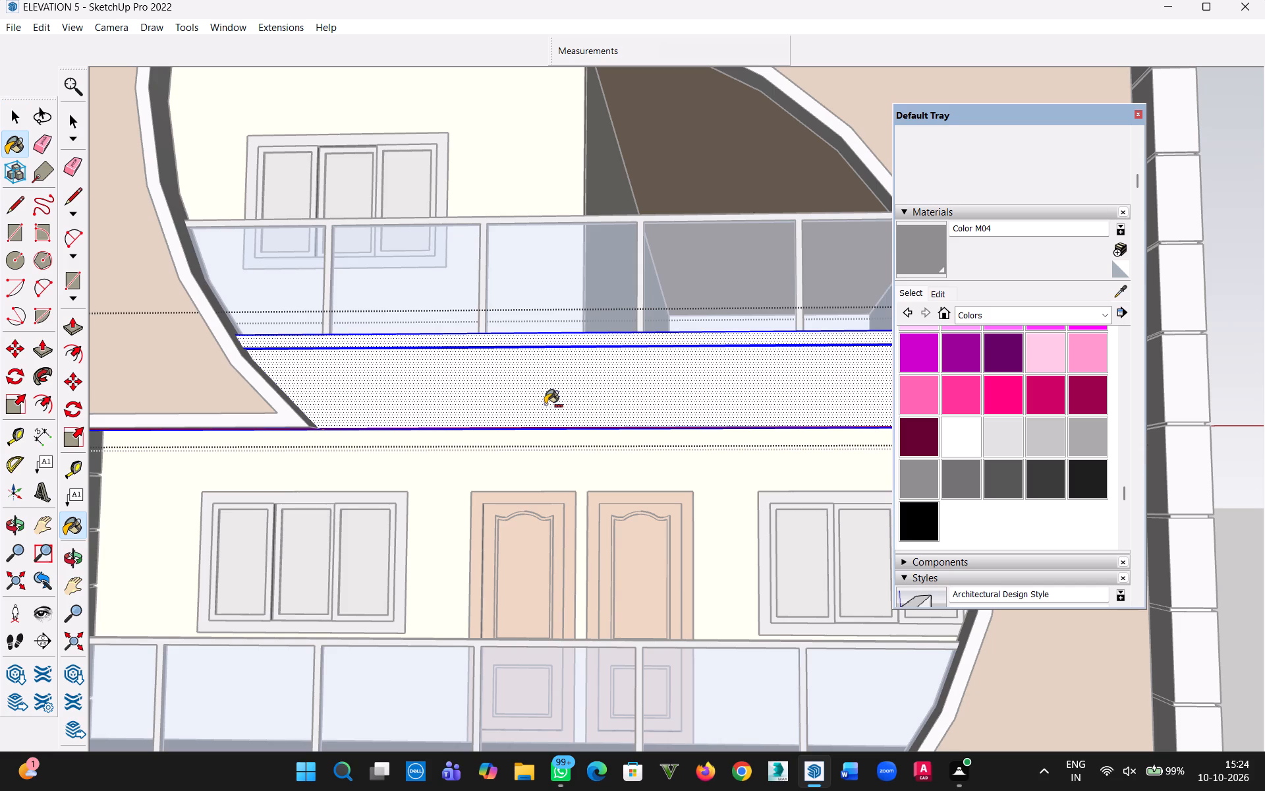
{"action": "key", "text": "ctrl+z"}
Paint only the front face of the second-floor balcony fascia and its lower-edge face with Color M04.
{"action": "left_click", "coordinate": [24, 112]}
{"action": "double_click", "coordinate": [570, 387]}
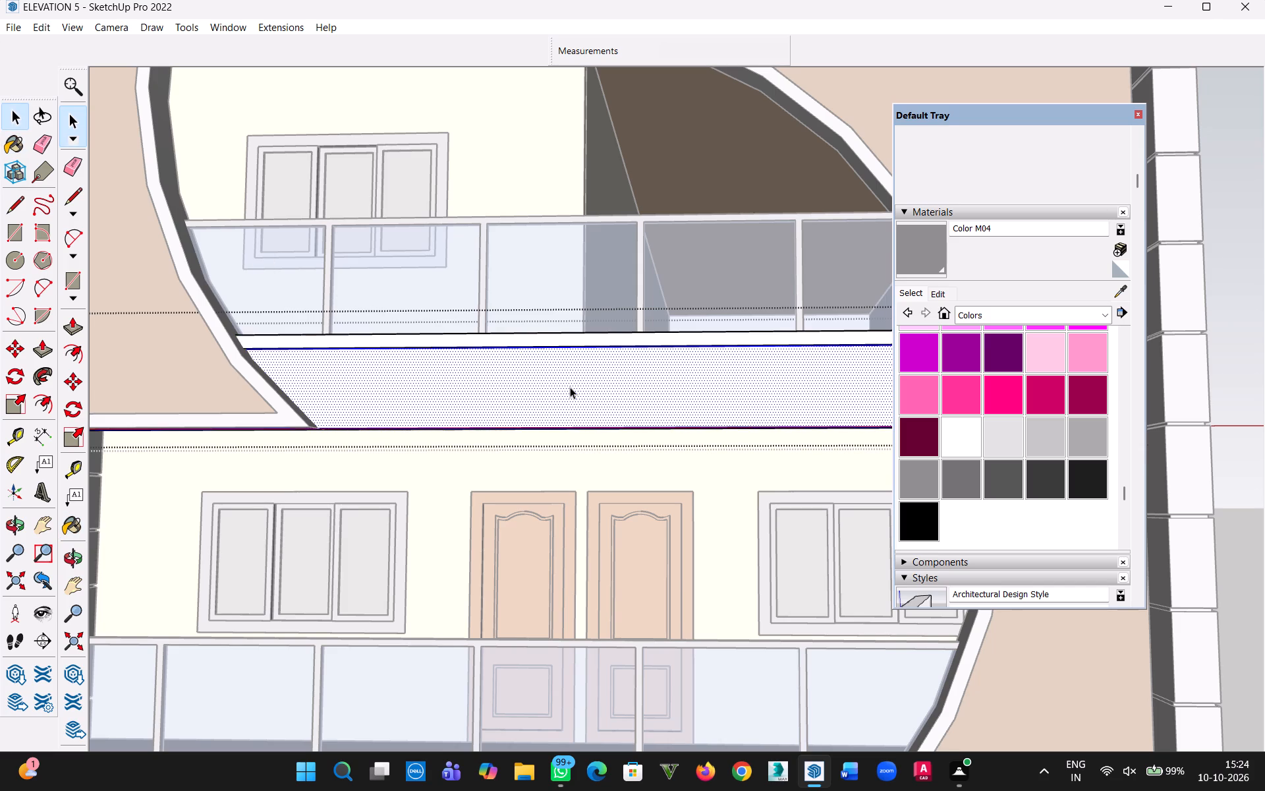
{"action": "key", "text": "b"}
{"action": "left_click", "coordinate": [570, 387]}
{"action": "middle_click_drag", "start_coordinate": [601, 399], "coordinate": [607, 208]}
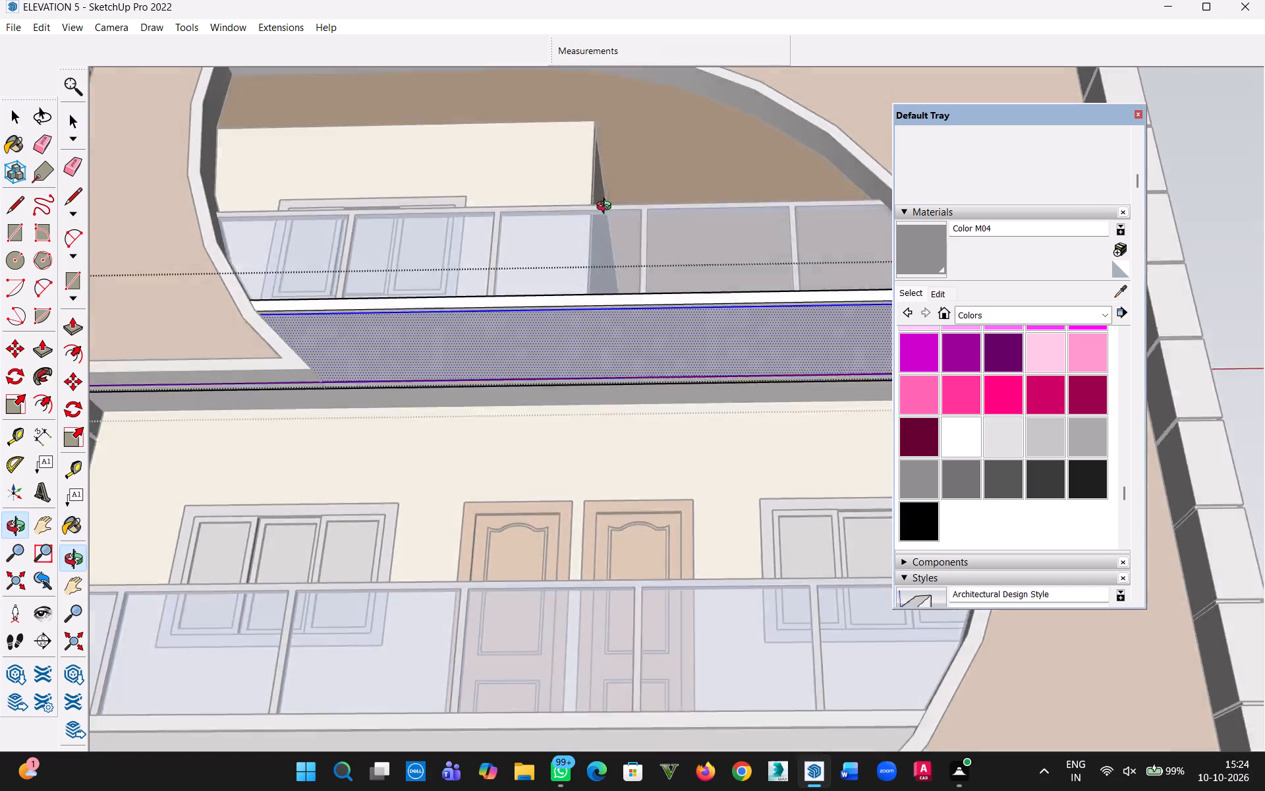
{"action": "middle_click_drag", "start_coordinate": [607, 208], "coordinate": [607, 0]}
{"action": "left_click", "coordinate": [532, 332]}
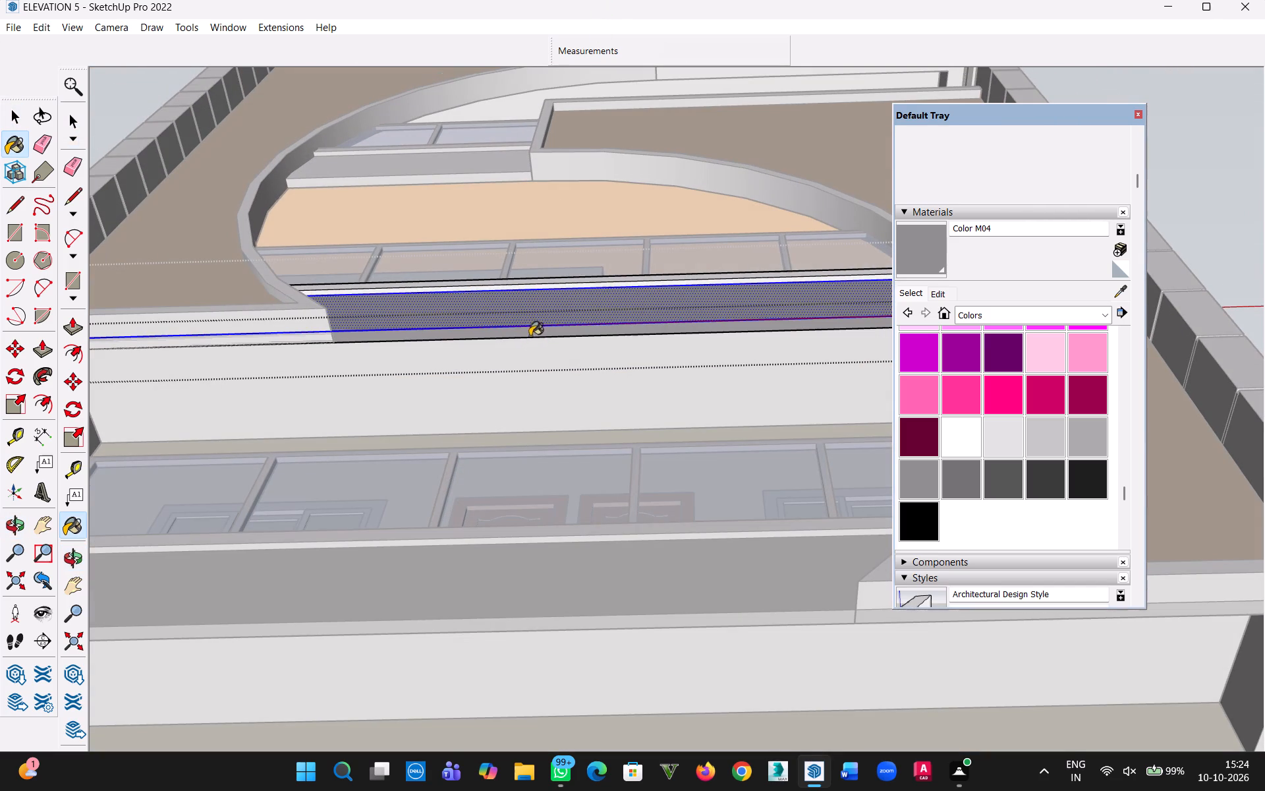
Paint the front face of the short third-floor balcony fascia and the narrow face along its lower edge with Color M04.
{"action": "middle_click_drag", "start_coordinate": [515, 250], "coordinate": [519, 596]}
{"action": "scroll", "coordinate": [487, 395], "scroll_direction": "down", "scroll_amount": 4}
{"action": "middle_click_drag", "start_coordinate": [485, 355], "coordinate": [522, 549]}
{"action": "left_click", "coordinate": [16, 111]}
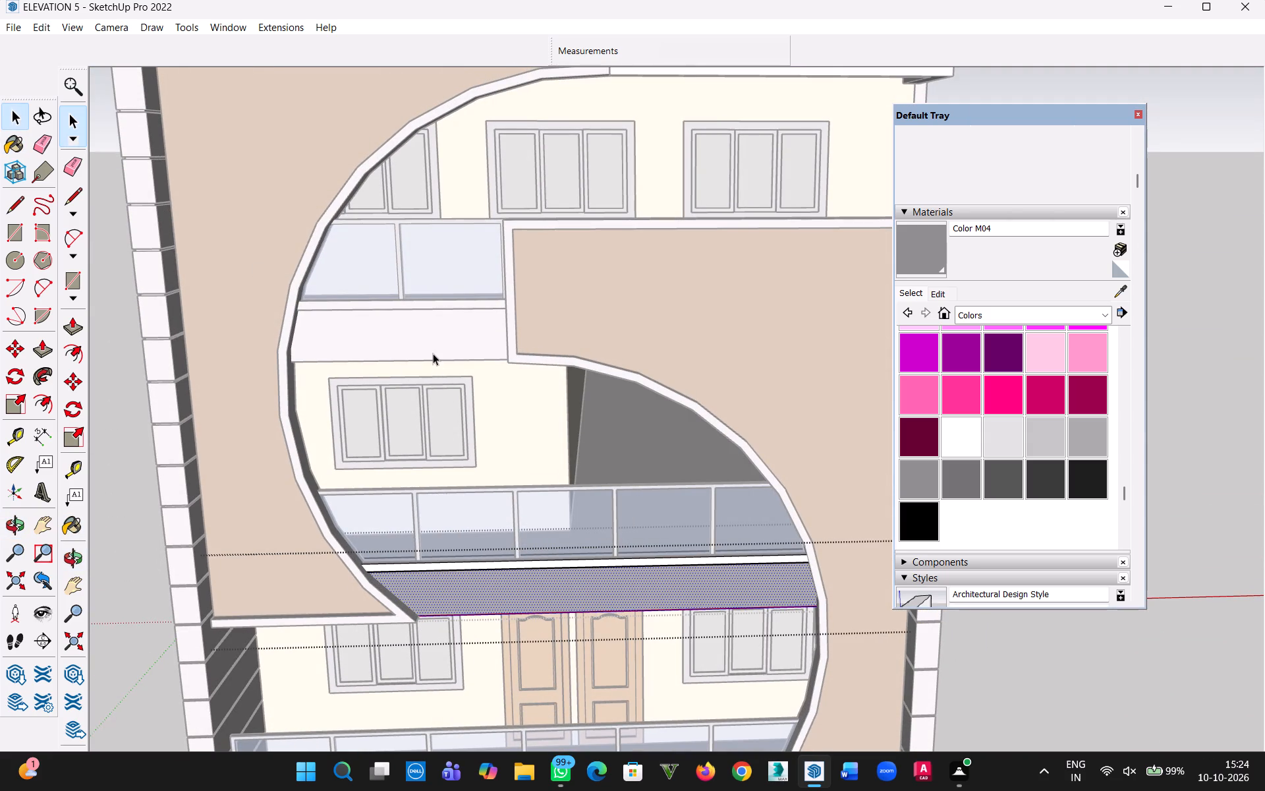
{"action": "triple_click", "coordinate": [433, 353]}
{"action": "double_click", "coordinate": [433, 347]}
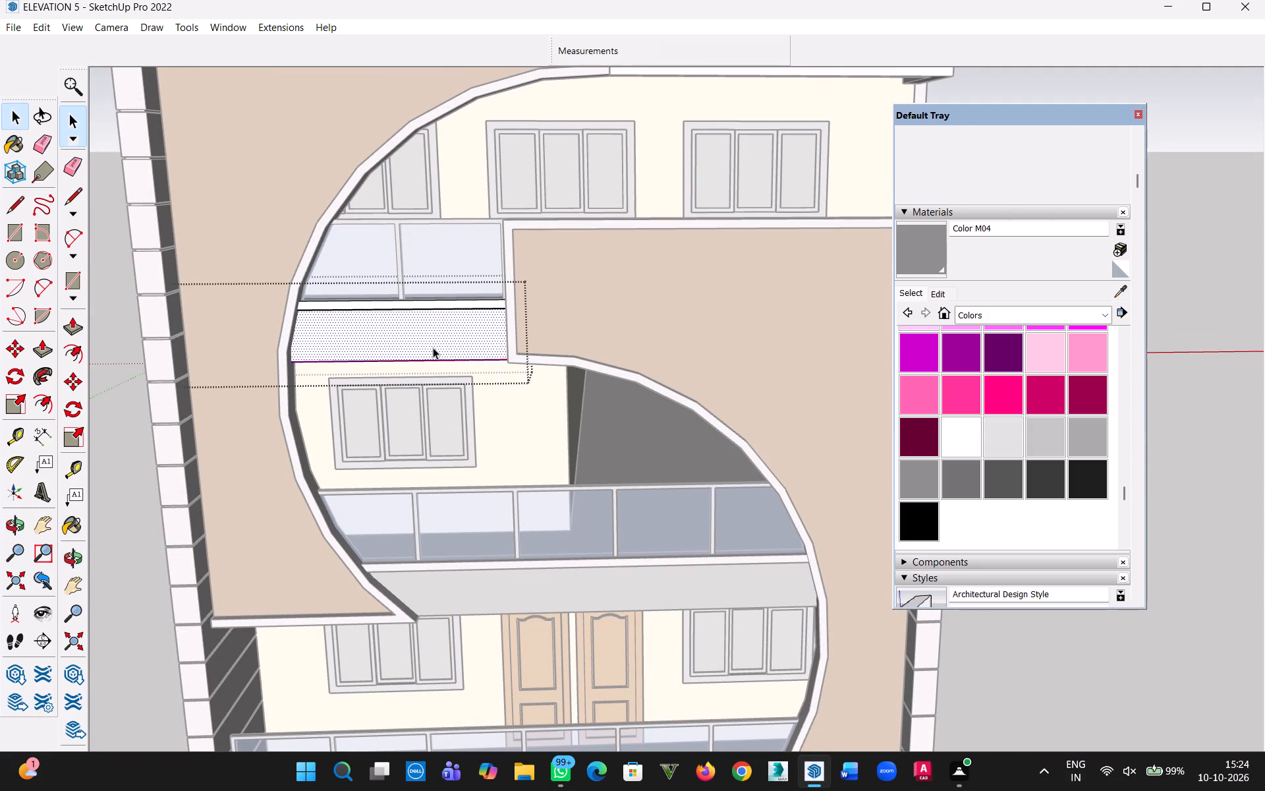
{"action": "key", "text": "b"}
{"action": "left_click", "coordinate": [434, 345]}
{"action": "middle_click_drag", "start_coordinate": [451, 345], "coordinate": [447, 0]}
{"action": "scroll", "coordinate": [511, 380], "scroll_direction": "up", "scroll_amount": 2}
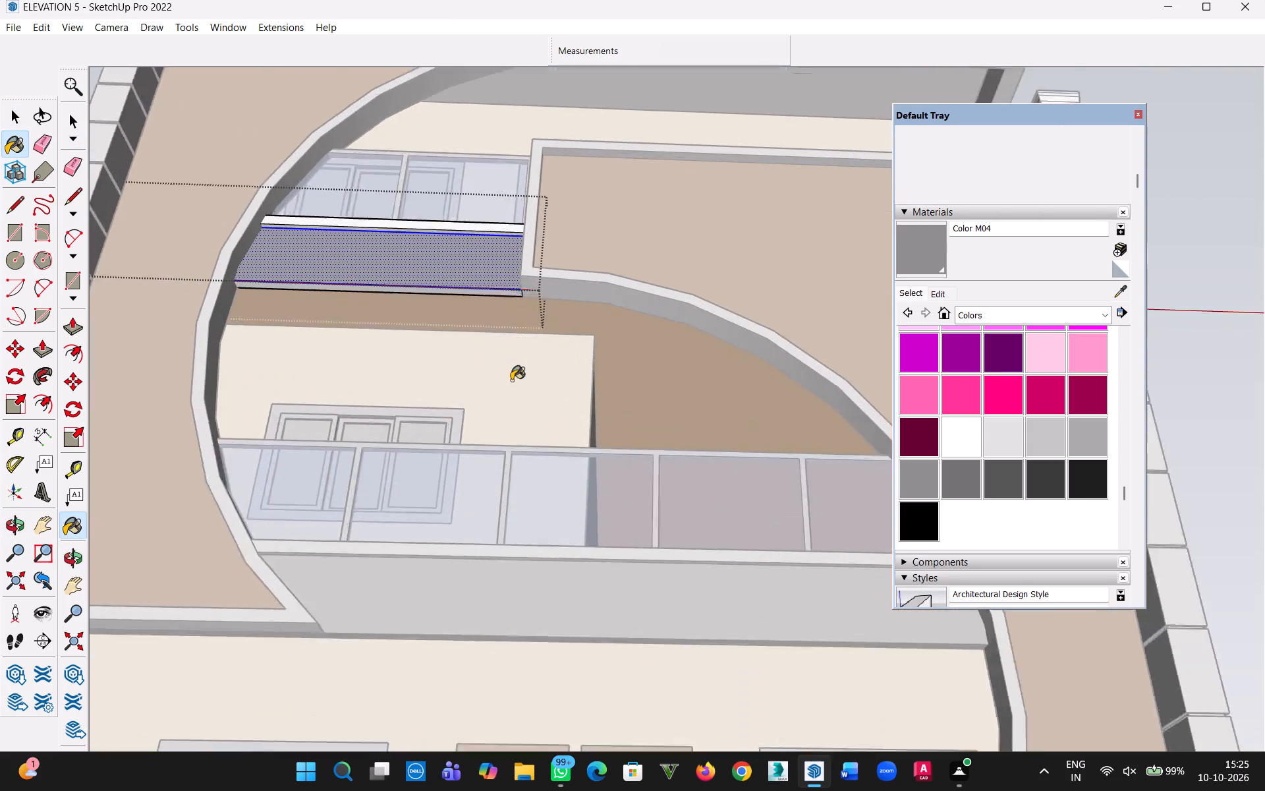
{"action": "scroll", "coordinate": [511, 380], "scroll_direction": "up", "scroll_amount": 6}
{"action": "left_click", "coordinate": [500, 249]}
{"action": "scroll", "coordinate": [500, 252], "scroll_direction": "down", "scroll_amount": 7}
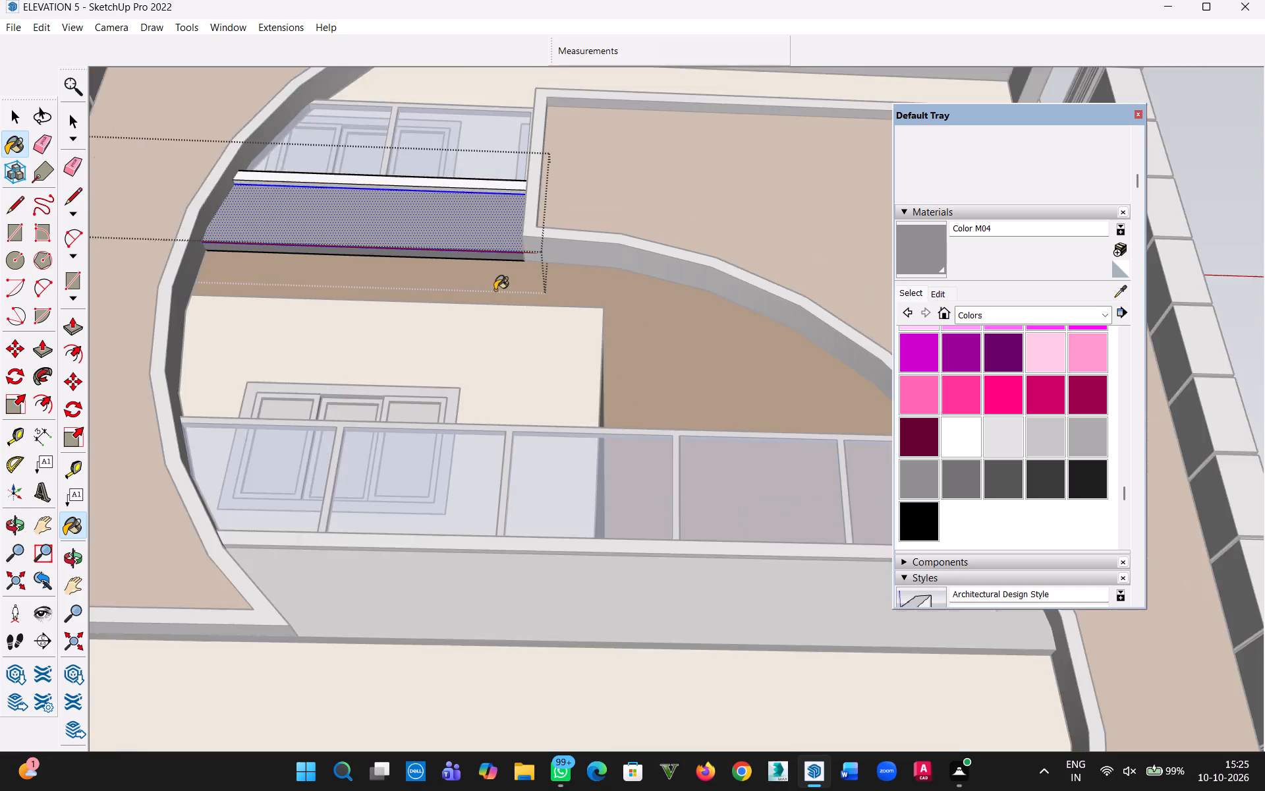
Paint the front face of the top terrace fascia and the face along its lower edge with Color M04.
{"action": "scroll", "coordinate": [495, 290], "scroll_direction": "down", "scroll_amount": 7}
{"action": "key", "text": "h"}
{"action": "left_click_drag", "start_coordinate": [516, 246], "coordinate": [395, 634]}
{"action": "key", "text": "Escape"}
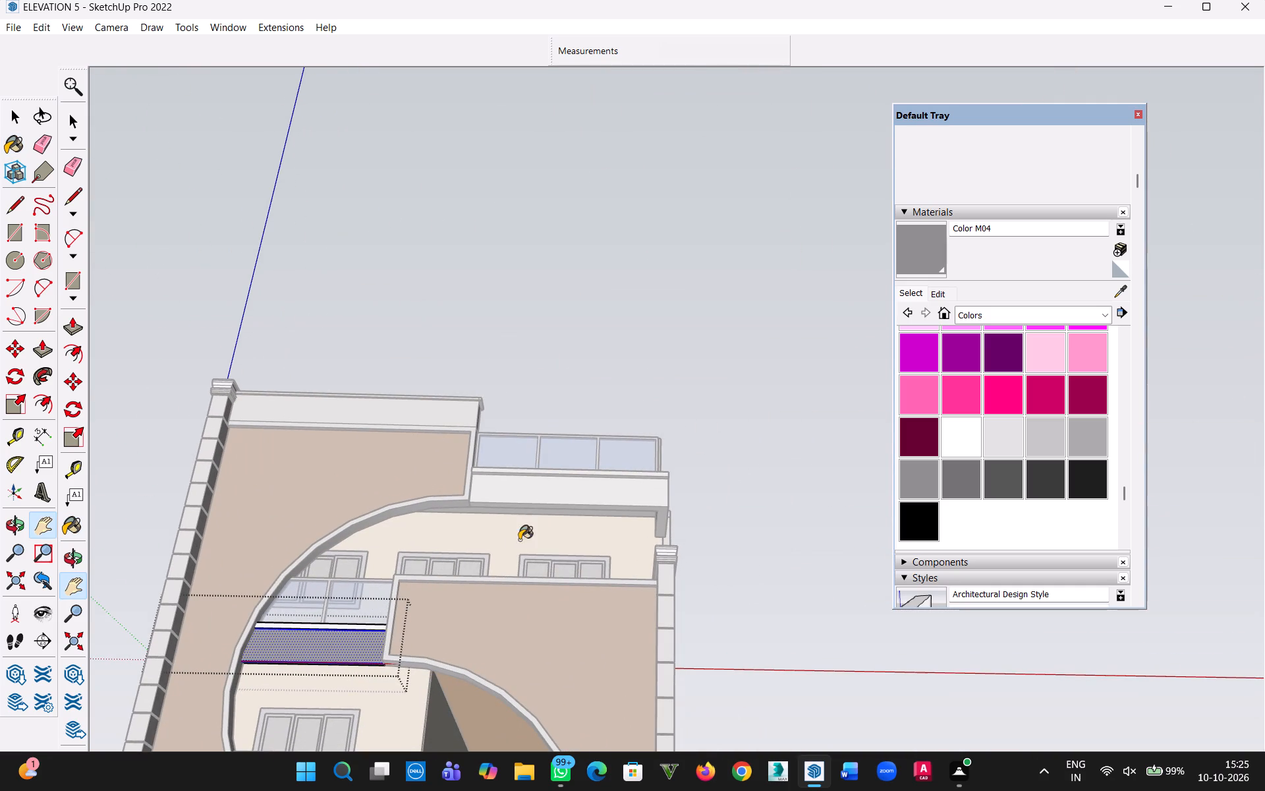
{"action": "left_click", "coordinate": [22, 120]}
{"action": "left_click", "coordinate": [559, 326]}
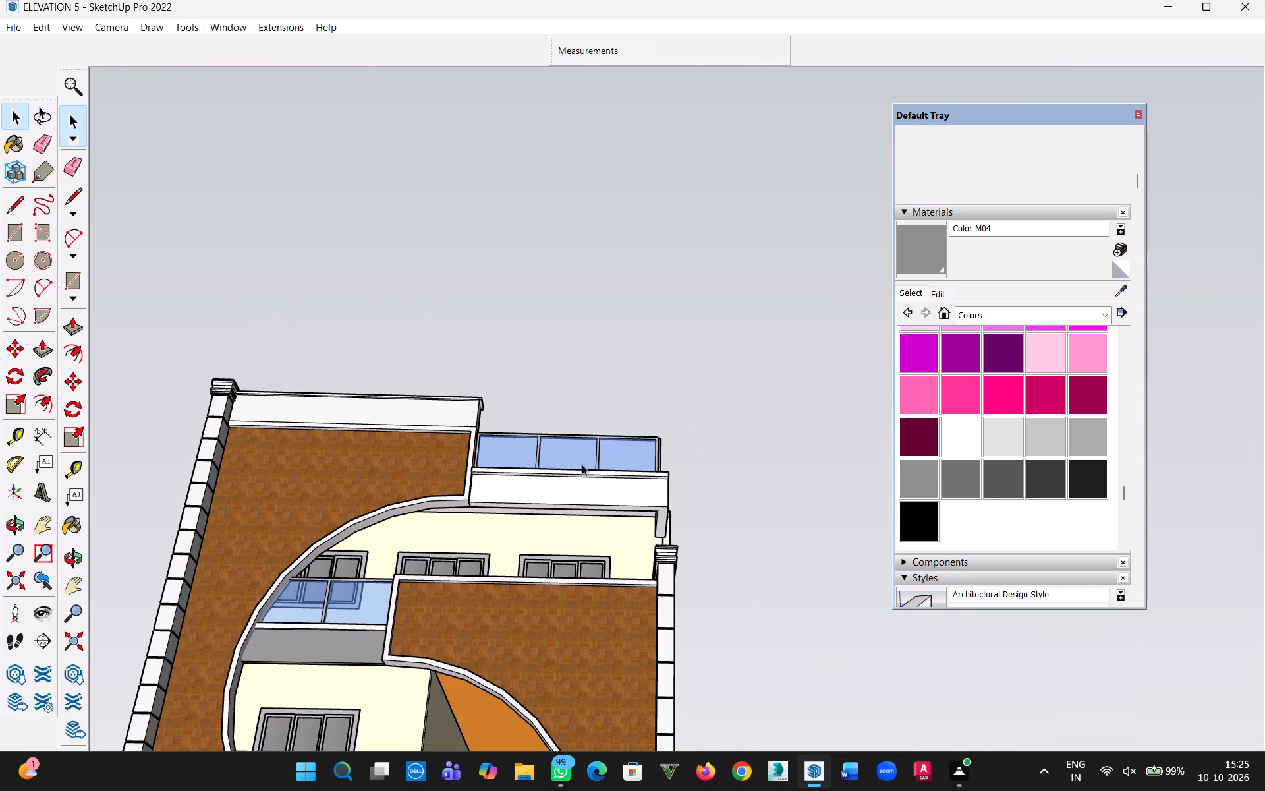
{"action": "triple_click", "coordinate": [584, 491]}
{"action": "middle_click_drag", "start_coordinate": [607, 514], "coordinate": [611, 362]}
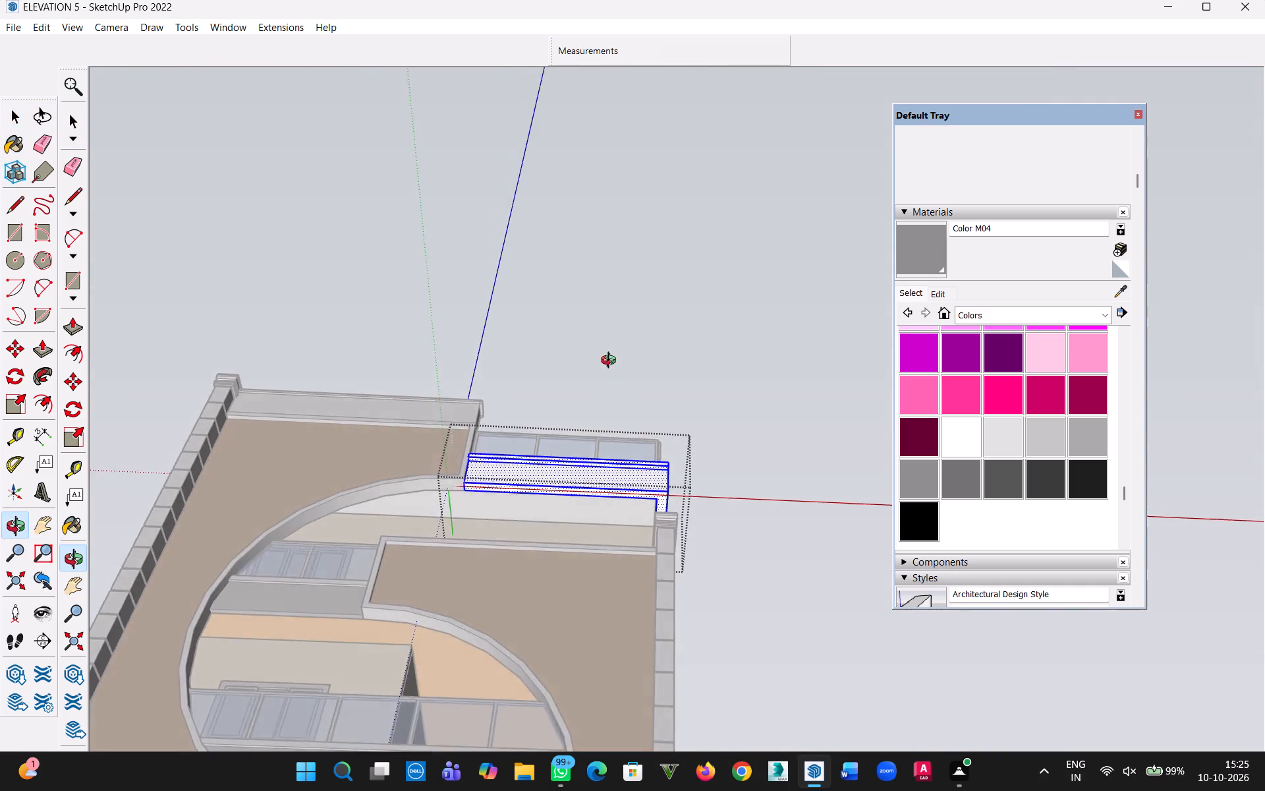
{"action": "middle_click_drag", "start_coordinate": [611, 362], "coordinate": [611, 531]}
{"action": "triple_click", "coordinate": [611, 490]}
{"action": "double_click", "coordinate": [611, 492]}
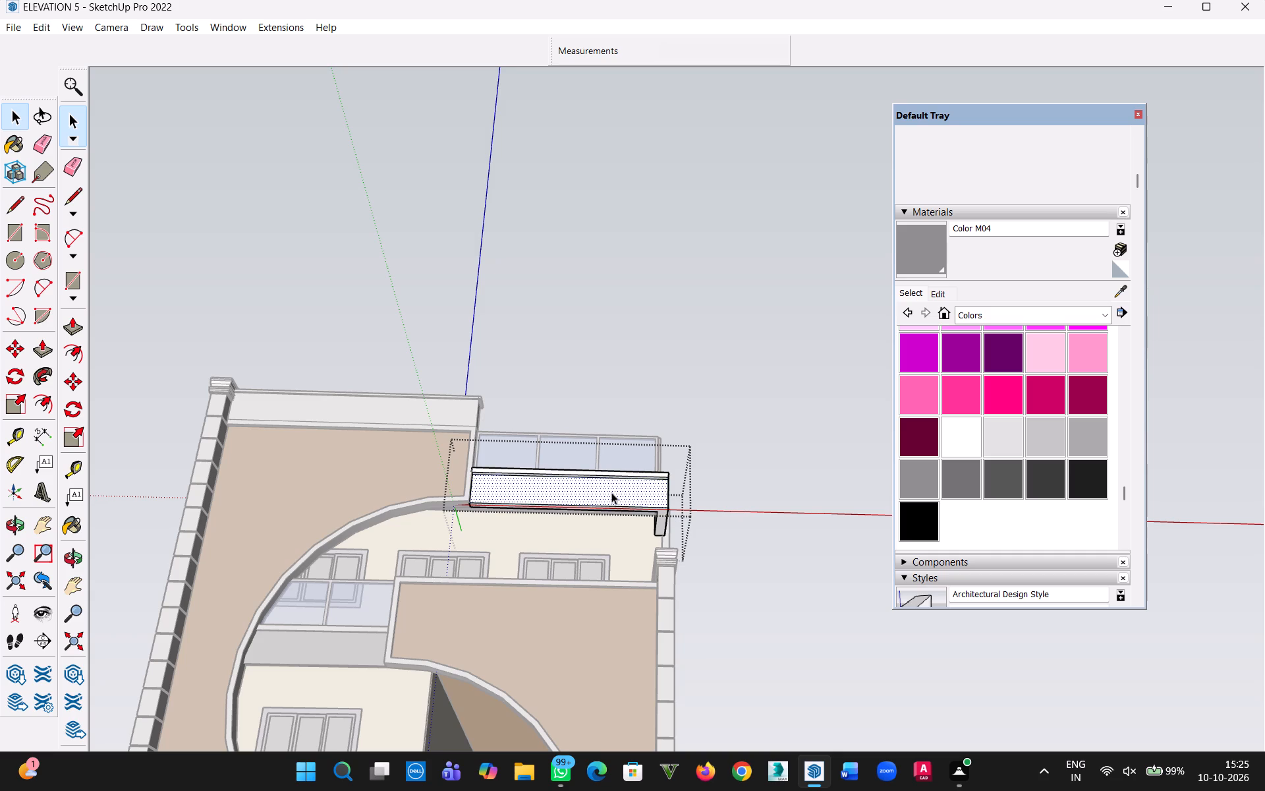
{"action": "key", "text": "b"}
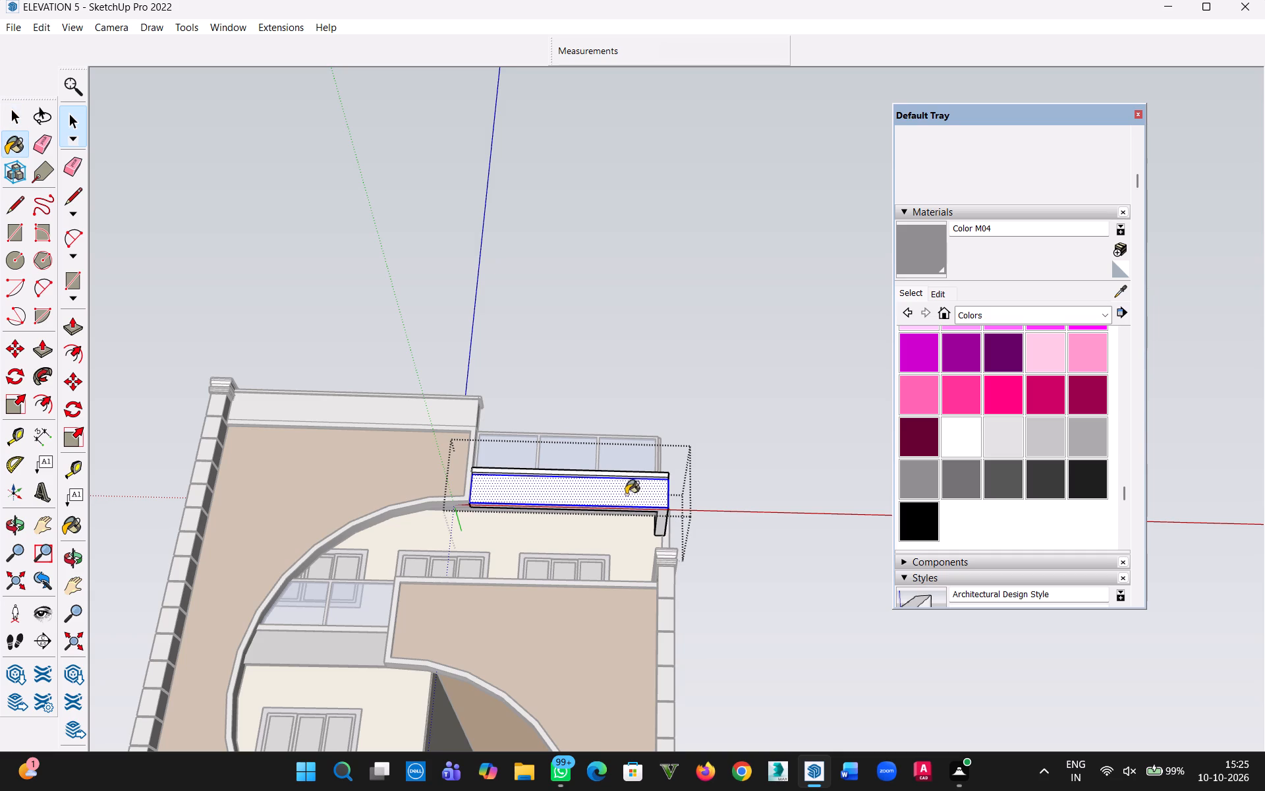
{"action": "left_click", "coordinate": [626, 494]}
{"action": "middle_click_drag", "start_coordinate": [637, 486], "coordinate": [617, 302]}
{"action": "scroll", "coordinate": [634, 459], "scroll_direction": "up", "scroll_amount": 9}
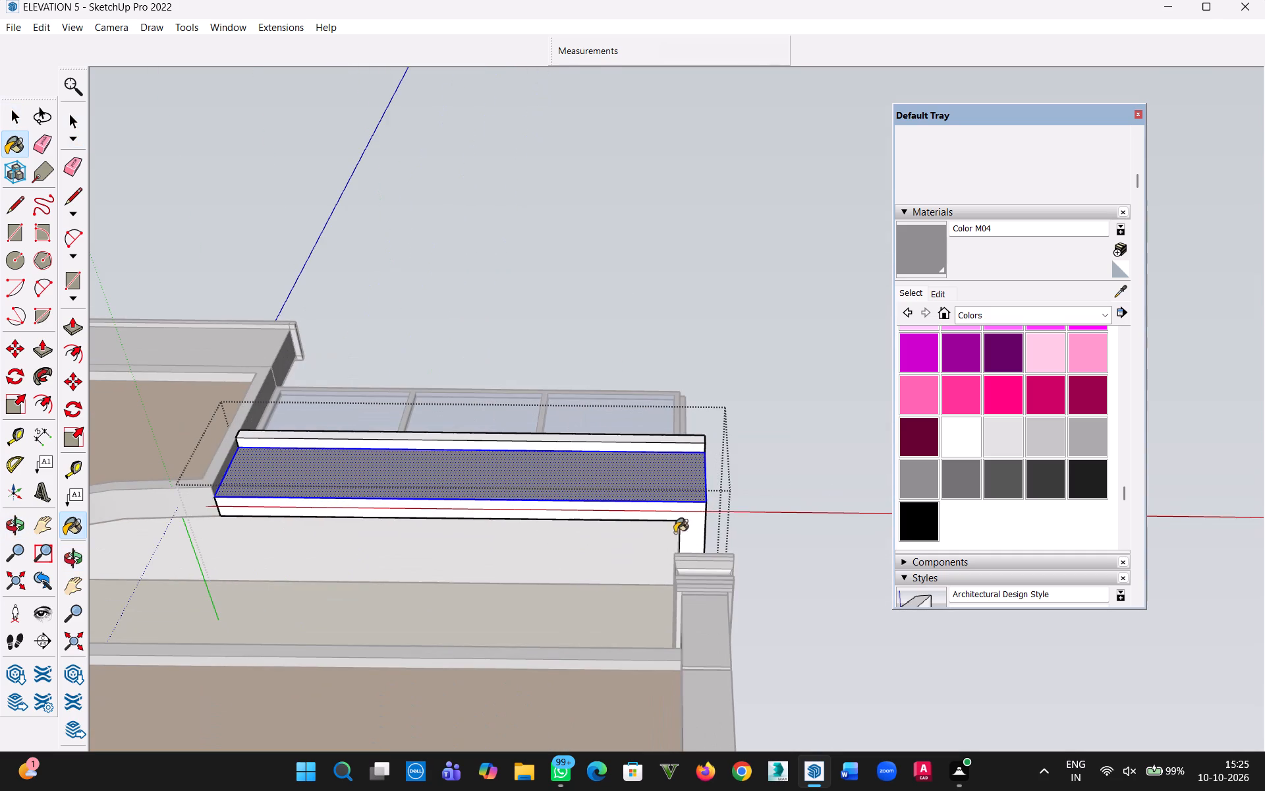
{"action": "left_click", "coordinate": [689, 521]}
Paint the side return face of the top terrace fascia with Color M04 and clear the selection.
{"action": "middle_click_drag", "start_coordinate": [709, 510], "coordinate": [278, 649]}
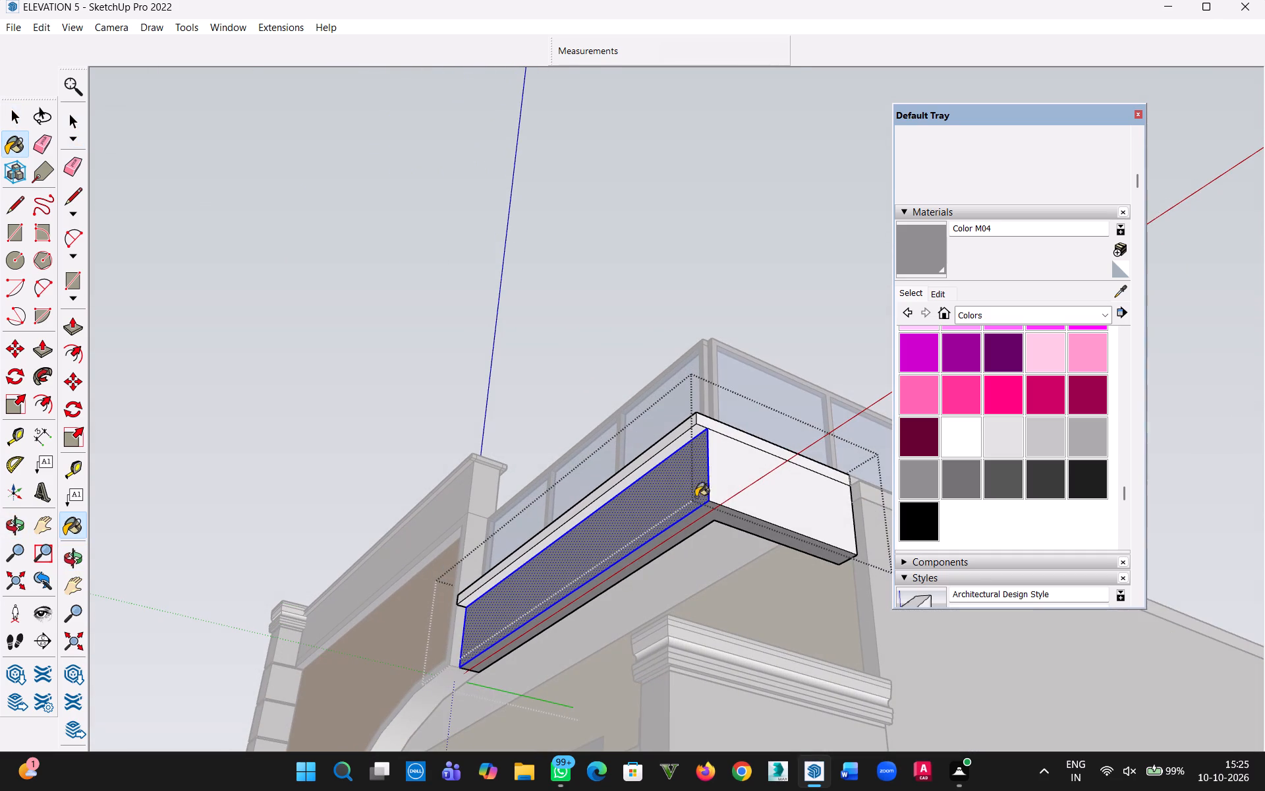
{"action": "left_click", "coordinate": [730, 474]}
{"action": "scroll", "coordinate": [663, 467], "scroll_direction": "down", "scroll_amount": 7}
{"action": "middle_click_drag", "start_coordinate": [614, 477], "coordinate": [826, 645]}
{"action": "scroll", "coordinate": [551, 460], "scroll_direction": "down", "scroll_amount": 4}
{"action": "middle_click_drag", "start_coordinate": [555, 468], "coordinate": [681, 516]}
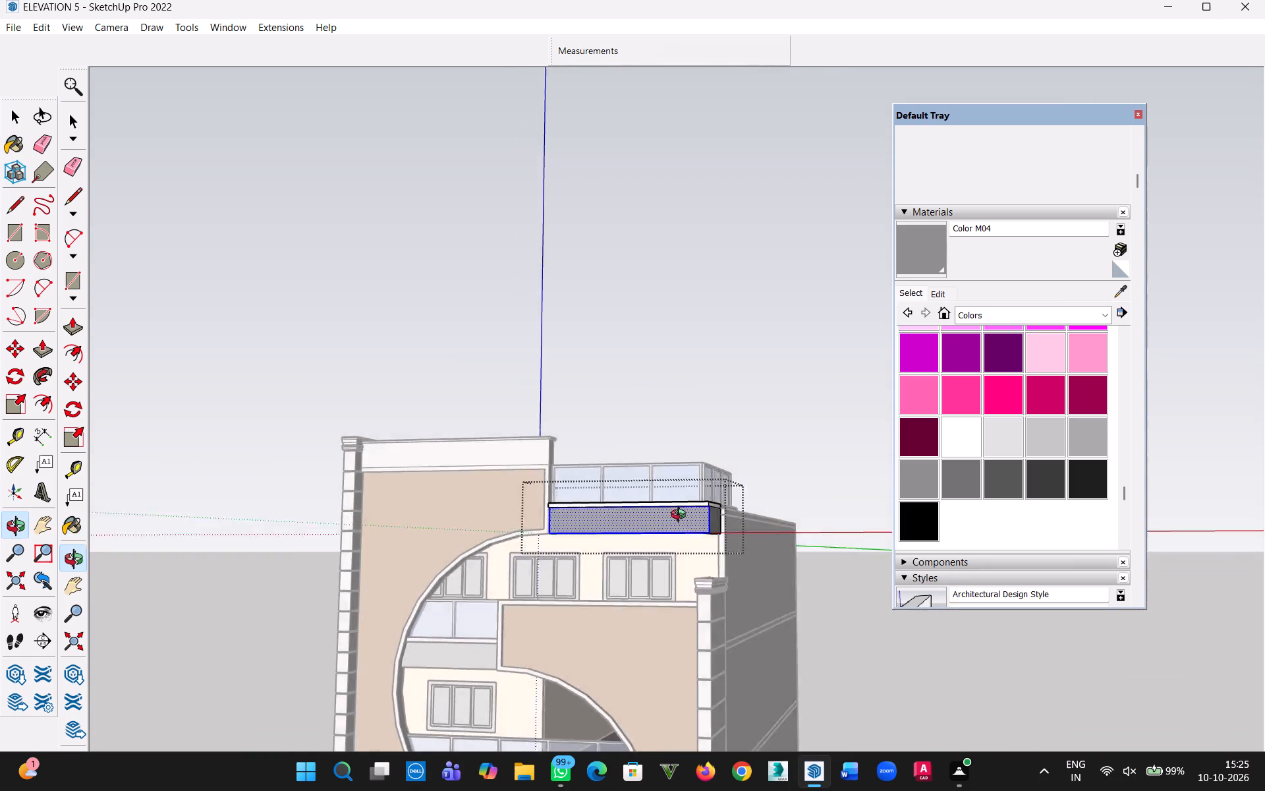
{"action": "middle_click_drag", "start_coordinate": [681, 516], "coordinate": [812, 568]}
{"action": "left_click", "coordinate": [12, 117]}
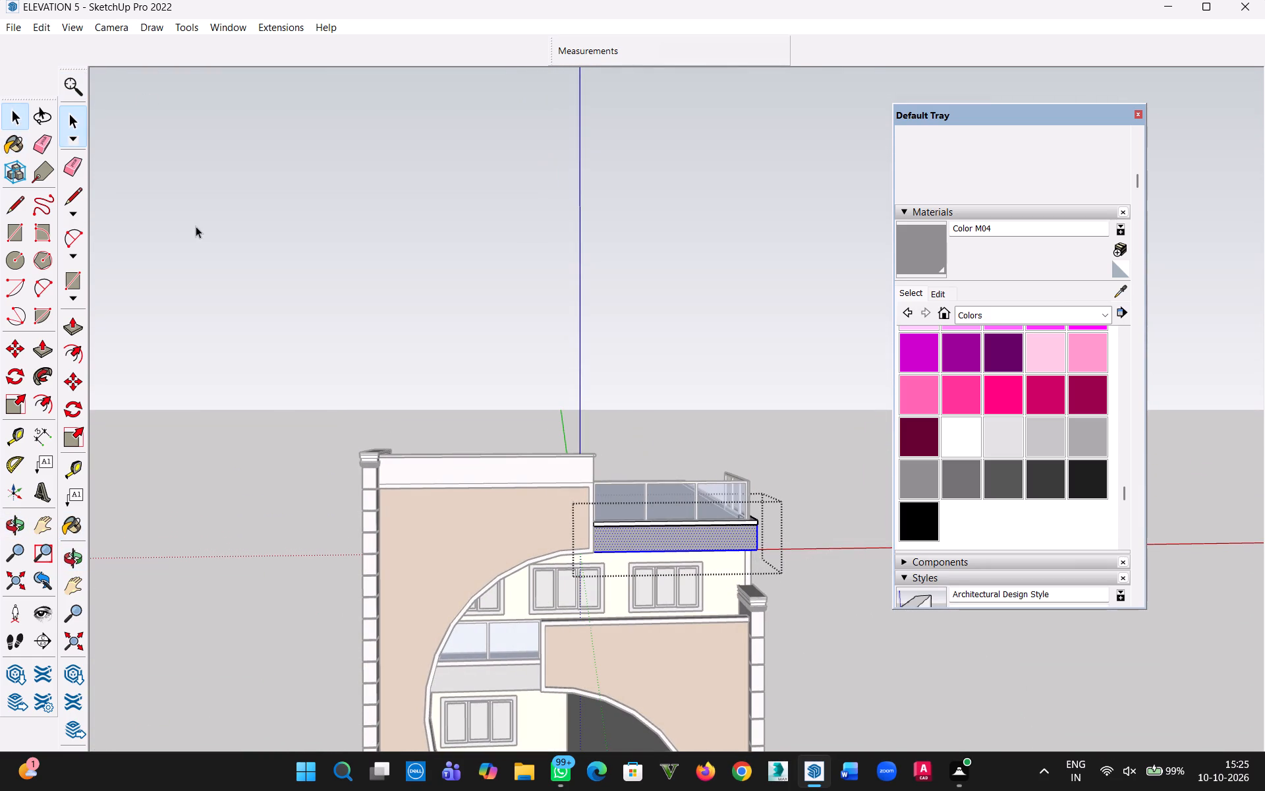
{"action": "left_click", "coordinate": [194, 226]}
Examine the whole building front with its grey balcony fascias from several angles and distances.
{"action": "scroll", "coordinate": [411, 409], "scroll_direction": "down", "scroll_amount": 5}
{"action": "key", "text": "h"}
{"action": "left_click_drag", "start_coordinate": [459, 569], "coordinate": [375, 217]}
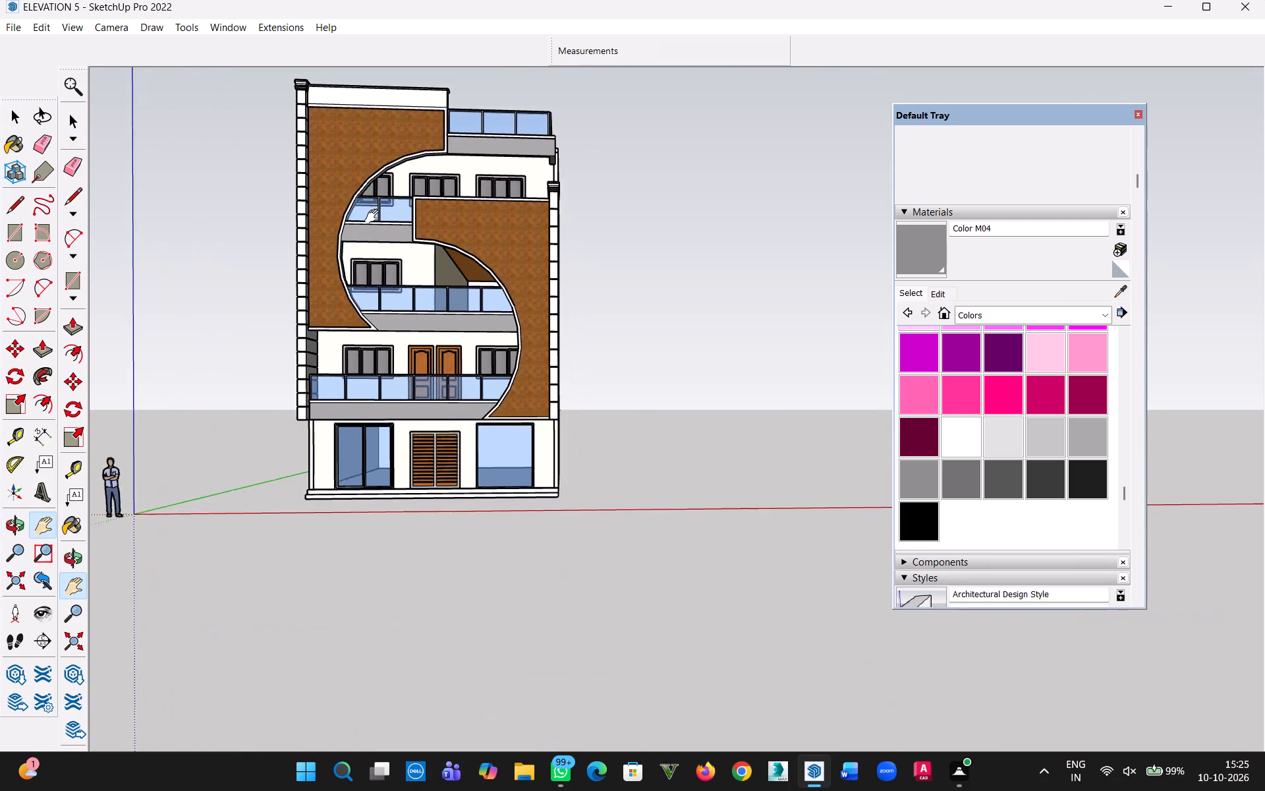
{"action": "left_click_drag", "start_coordinate": [375, 217], "coordinate": [339, 296]}
{"action": "middle_click_drag", "start_coordinate": [330, 330], "coordinate": [558, 382]}
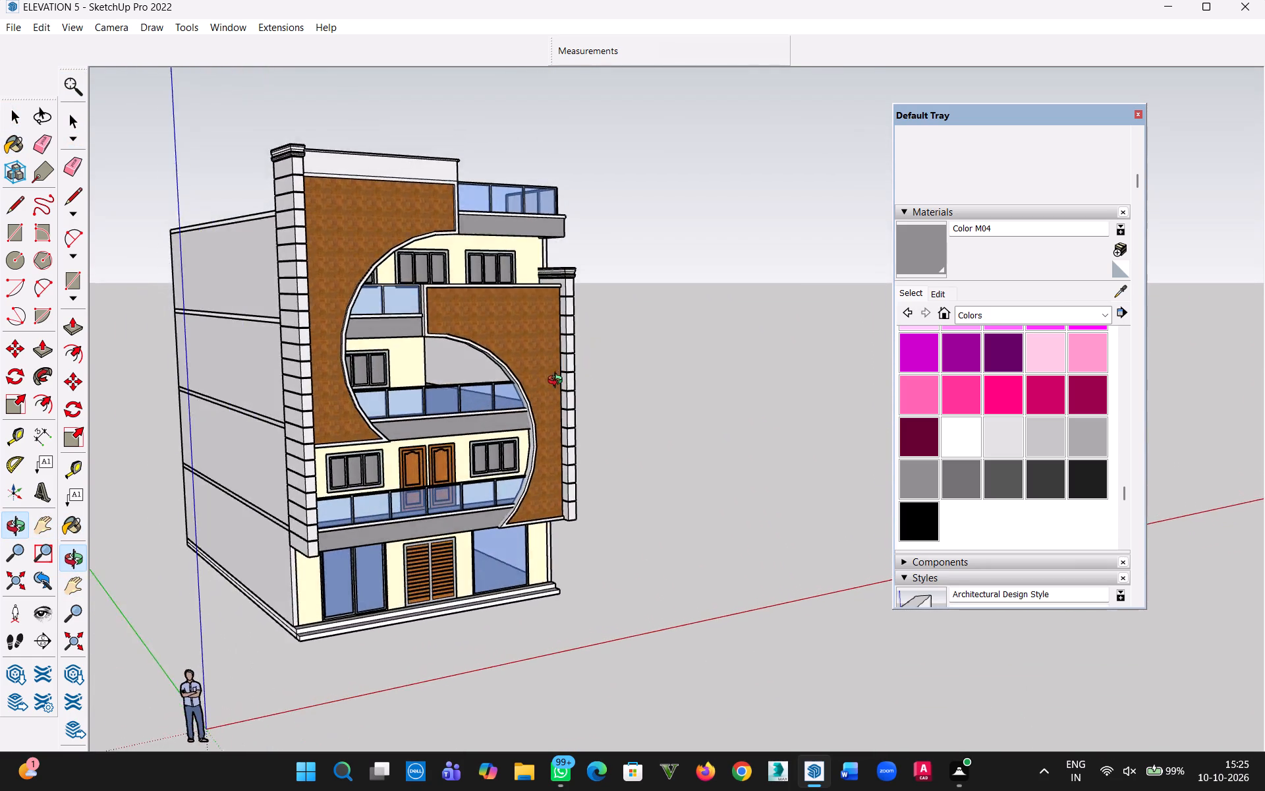
{"action": "middle_click_drag", "start_coordinate": [558, 382], "coordinate": [502, 386]}
{"action": "scroll", "coordinate": [476, 394], "scroll_direction": "up", "scroll_amount": 5}
{"action": "middle_click_drag", "start_coordinate": [426, 378], "coordinate": [413, 248]}
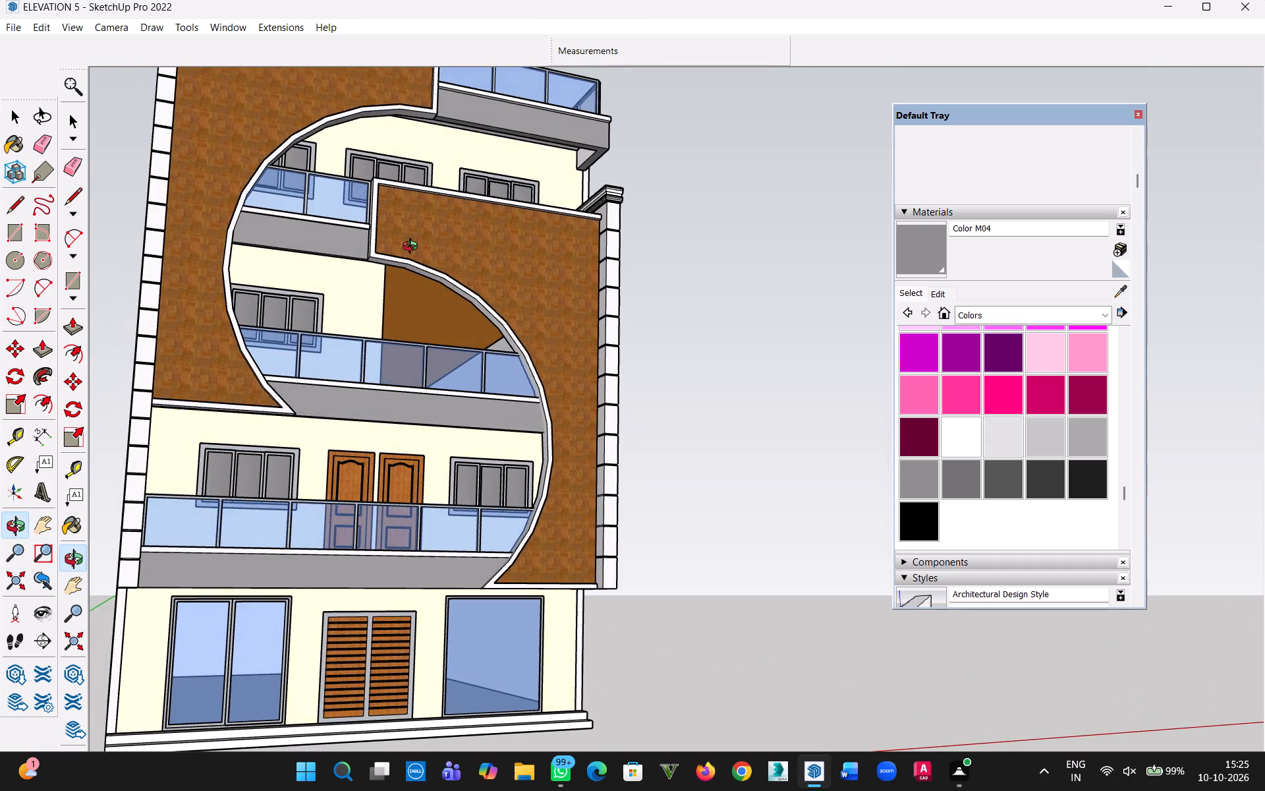
{"action": "middle_click_drag", "start_coordinate": [413, 248], "coordinate": [408, 231]}
{"action": "scroll", "coordinate": [393, 285], "scroll_direction": "down", "scroll_amount": 2}
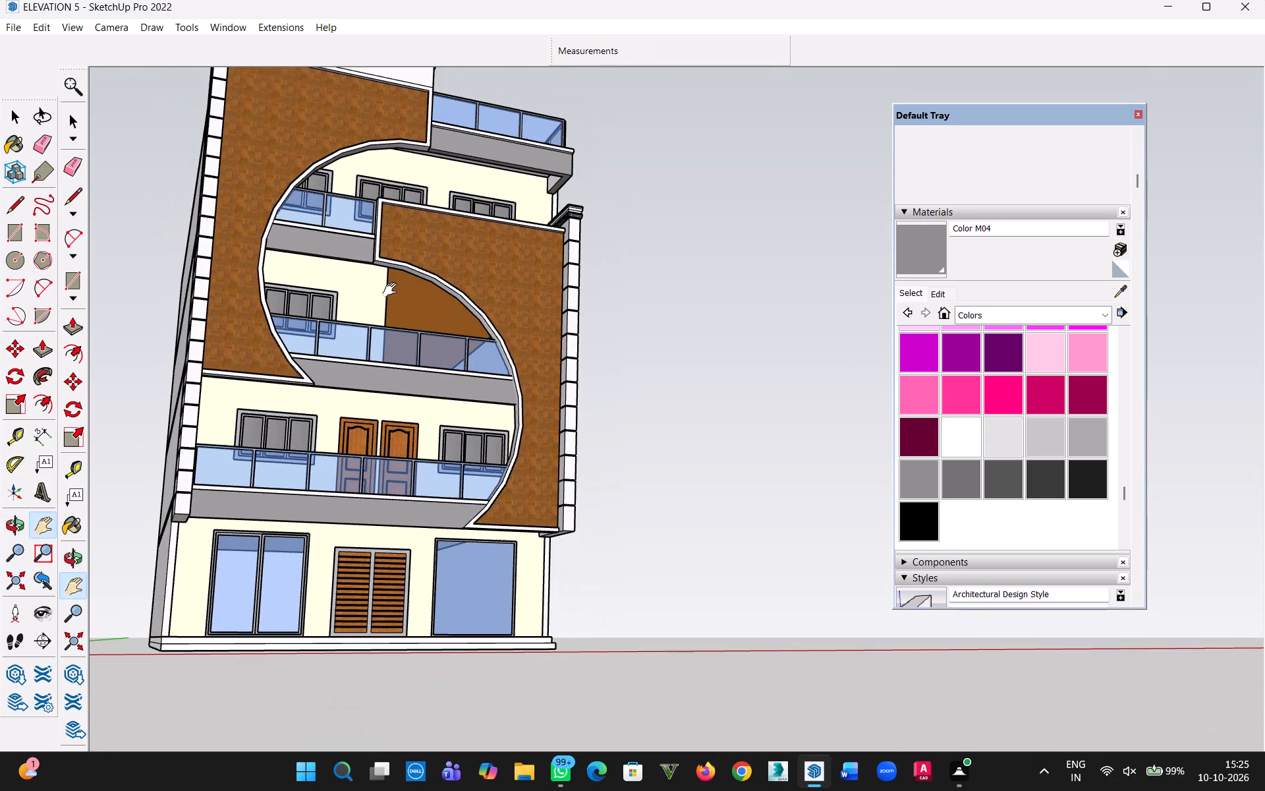
{"action": "scroll", "coordinate": [391, 291], "scroll_direction": "down", "scroll_amount": 1}
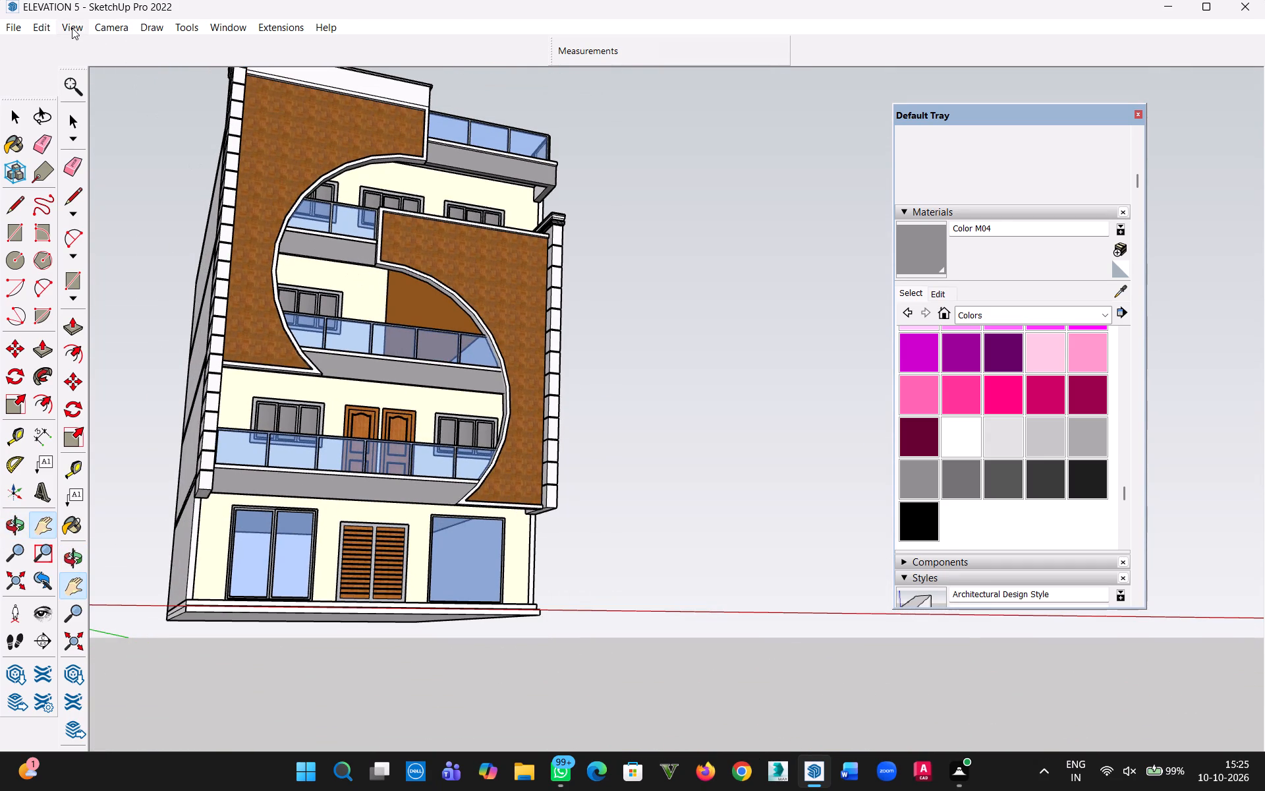
Switch the camera to parallel projection.
{"action": "left_click", "coordinate": [72, 28]}
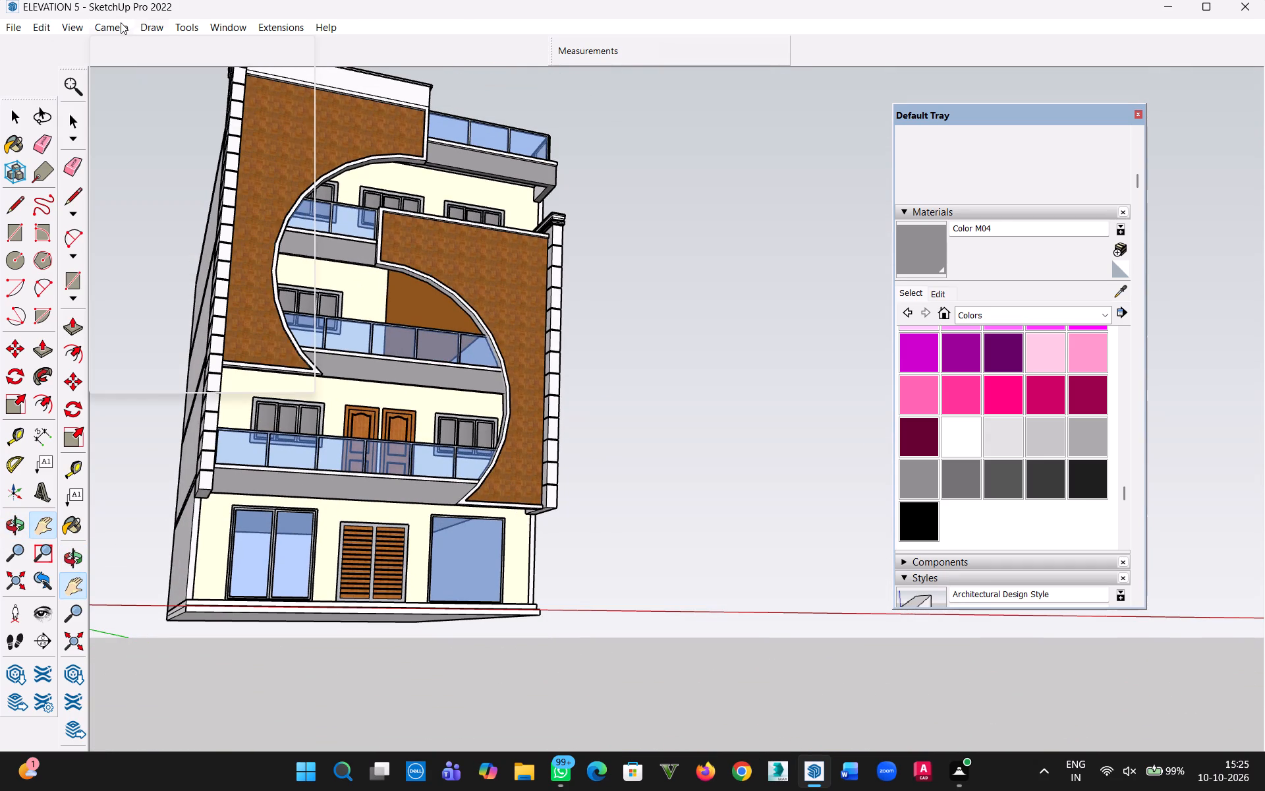
{"action": "left_click", "coordinate": [142, 118]}
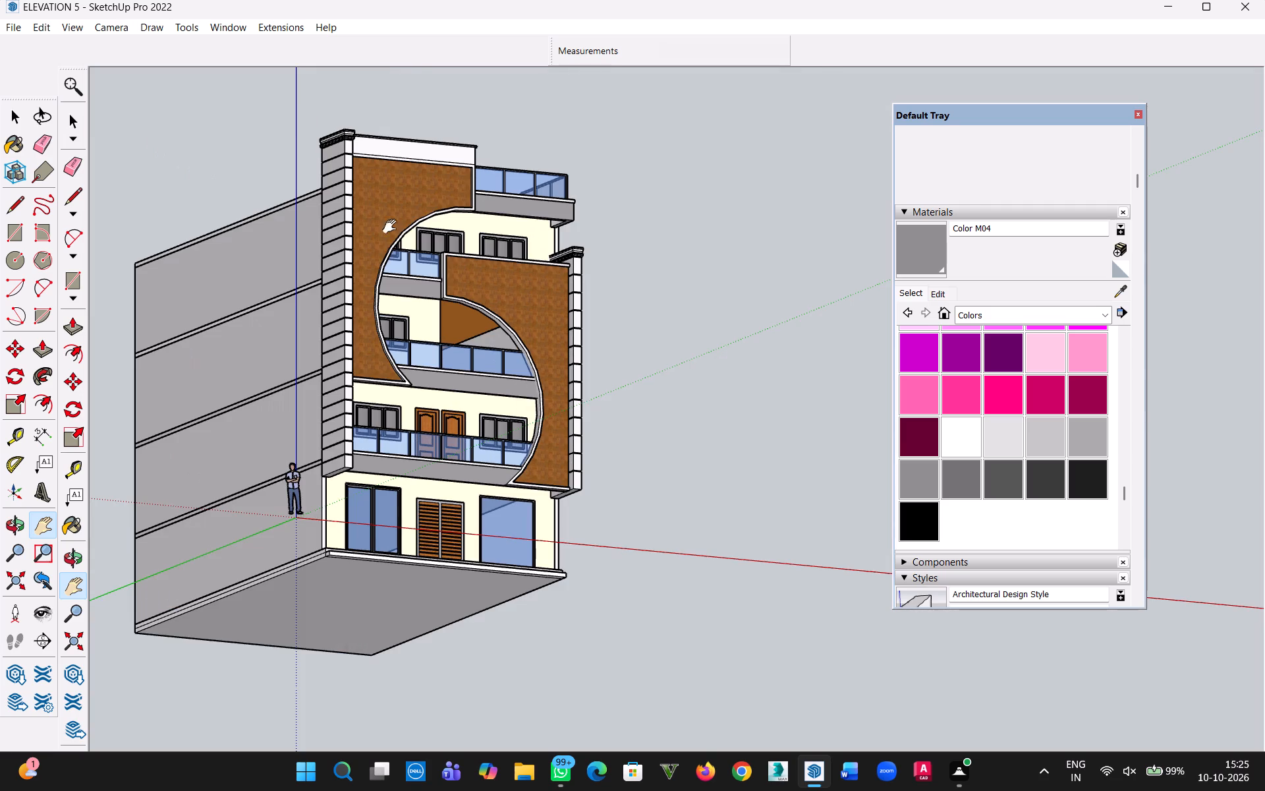
Examine the full front elevation straight on in parallel projection, framing it from plinth to parapet.
{"action": "middle_click_drag", "start_coordinate": [436, 250], "coordinate": [242, 365]}
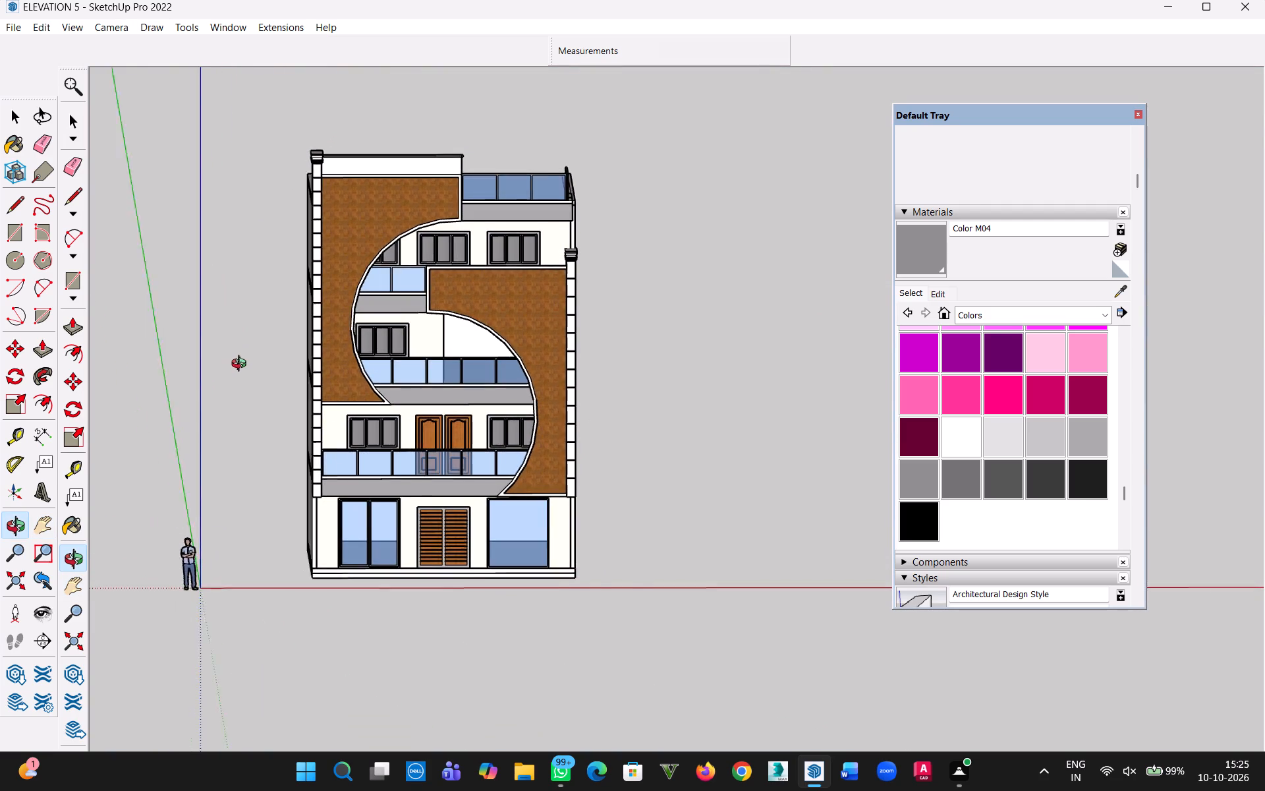
{"action": "middle_click_drag", "start_coordinate": [242, 365], "coordinate": [275, 352]}
{"action": "scroll", "coordinate": [414, 369], "scroll_direction": "up", "scroll_amount": 5}
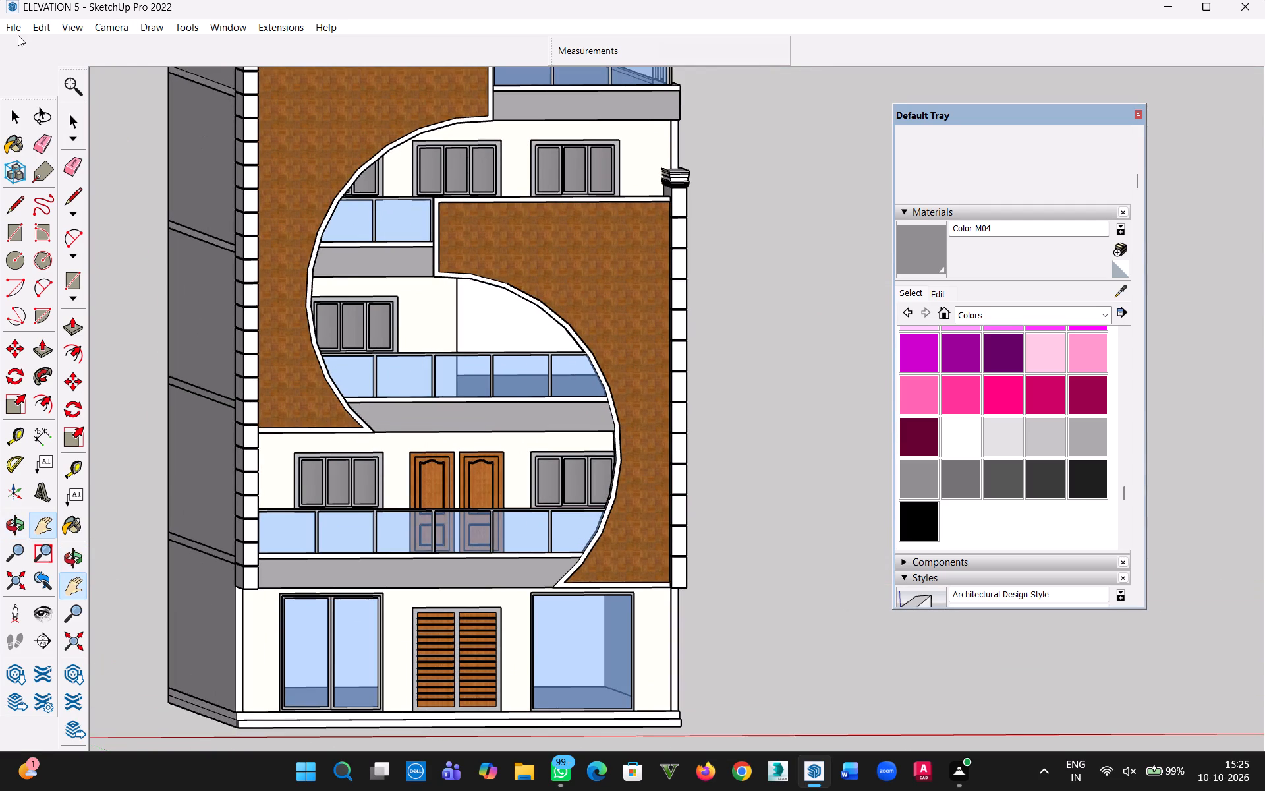
{"action": "scroll", "coordinate": [18, 38], "scroll_direction": "down", "scroll_amount": 2}
{"action": "scroll", "coordinate": [298, 241], "scroll_direction": "down", "scroll_amount": 1}
{"action": "middle_click_drag", "start_coordinate": [373, 243], "coordinate": [337, 247]}
{"action": "key", "text": "h"}
{"action": "left_click_drag", "start_coordinate": [343, 233], "coordinate": [363, 330]}
{"action": "middle_click_drag", "start_coordinate": [362, 317], "coordinate": [358, 229]}
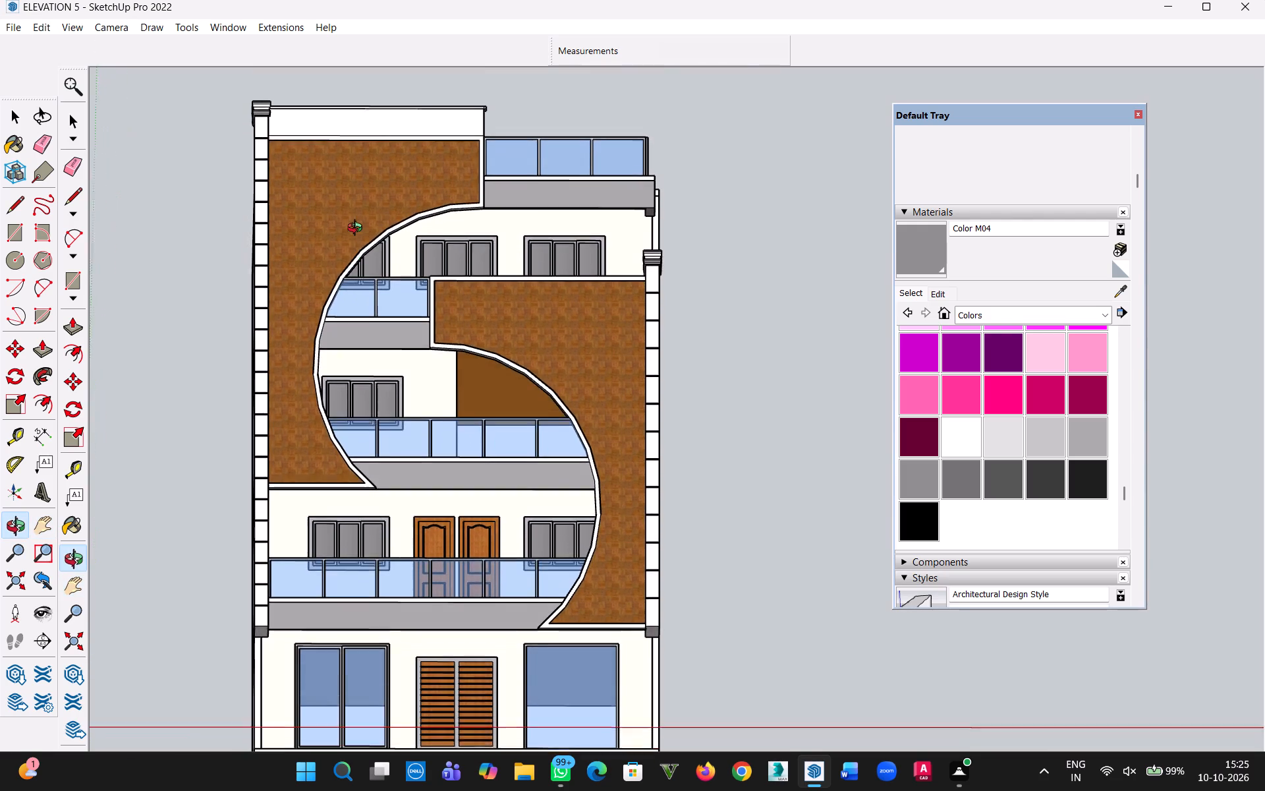
{"action": "middle_click_drag", "start_coordinate": [358, 229], "coordinate": [356, 240]}
{"action": "scroll", "coordinate": [377, 270], "scroll_direction": "down", "scroll_amount": 2}
{"action": "middle_click_drag", "start_coordinate": [403, 305], "coordinate": [407, 337]}
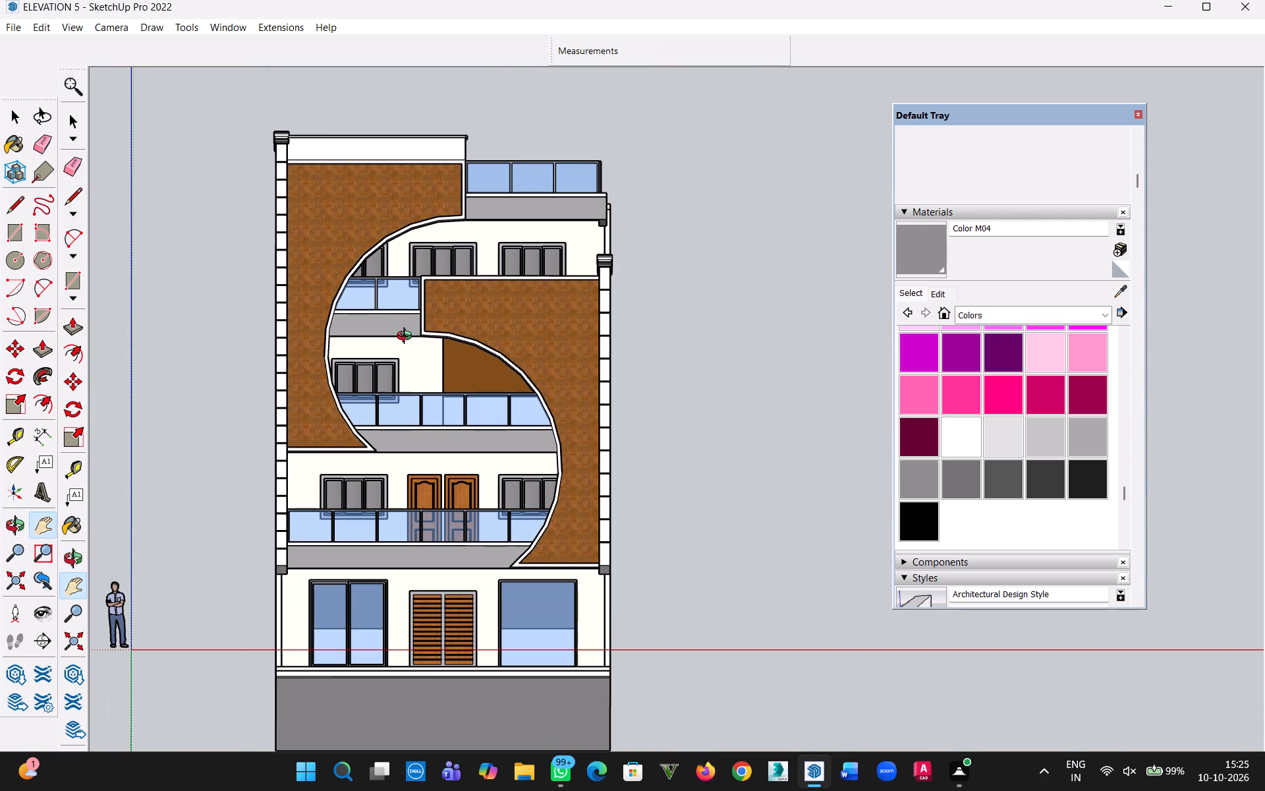
{"action": "middle_click_drag", "start_coordinate": [407, 337], "coordinate": [402, 382]}
{"action": "scroll", "coordinate": [407, 373], "scroll_direction": "up", "scroll_amount": 1}
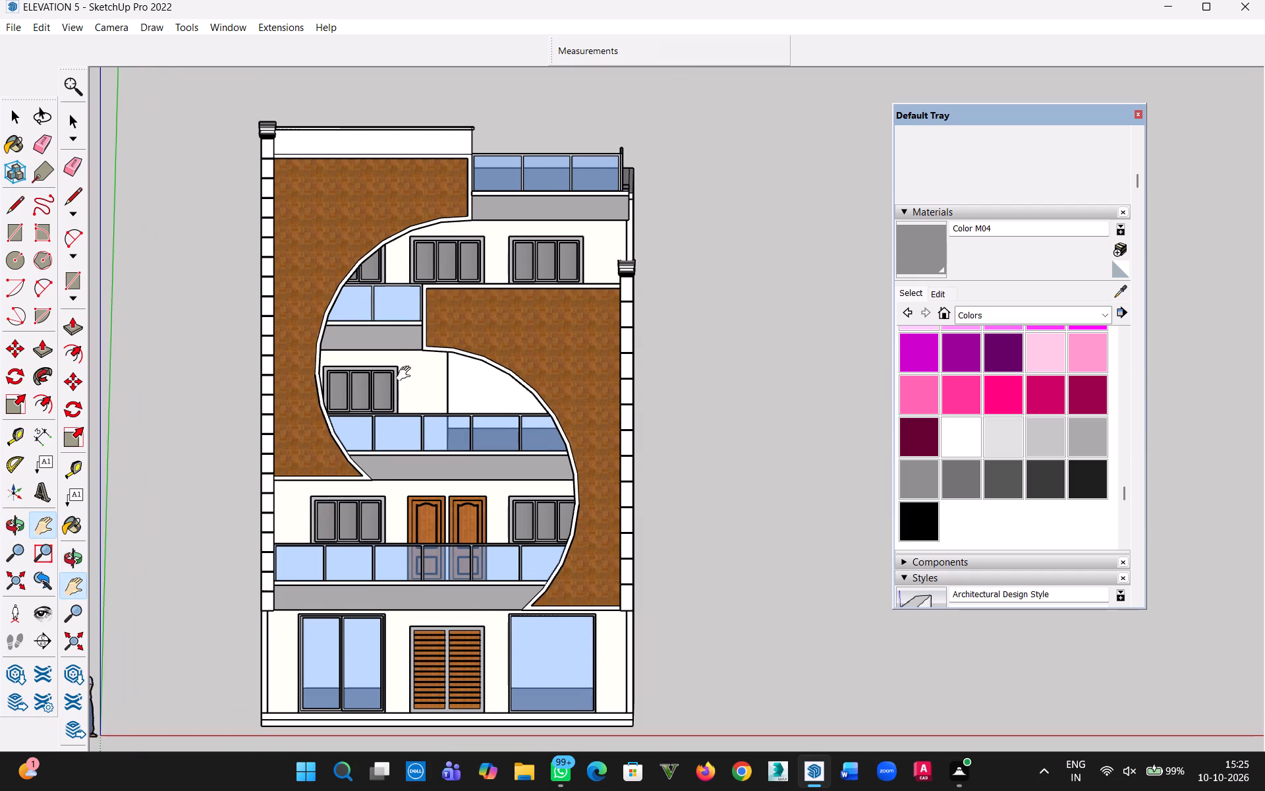
{"action": "scroll", "coordinate": [407, 374], "scroll_direction": "up", "scroll_amount": 1}
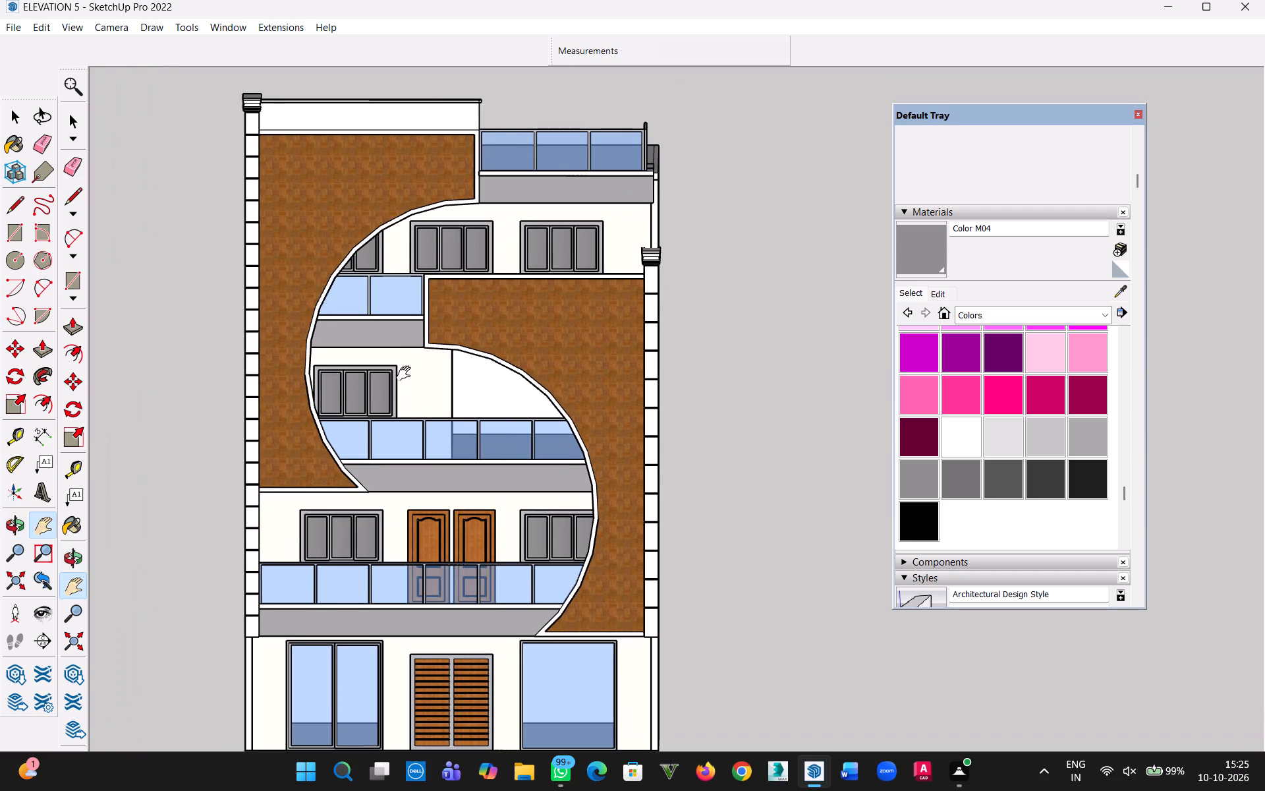
{"action": "scroll", "coordinate": [407, 374], "scroll_direction": "down", "scroll_amount": 1}
{"action": "left_click_drag", "start_coordinate": [417, 425], "coordinate": [414, 407]}
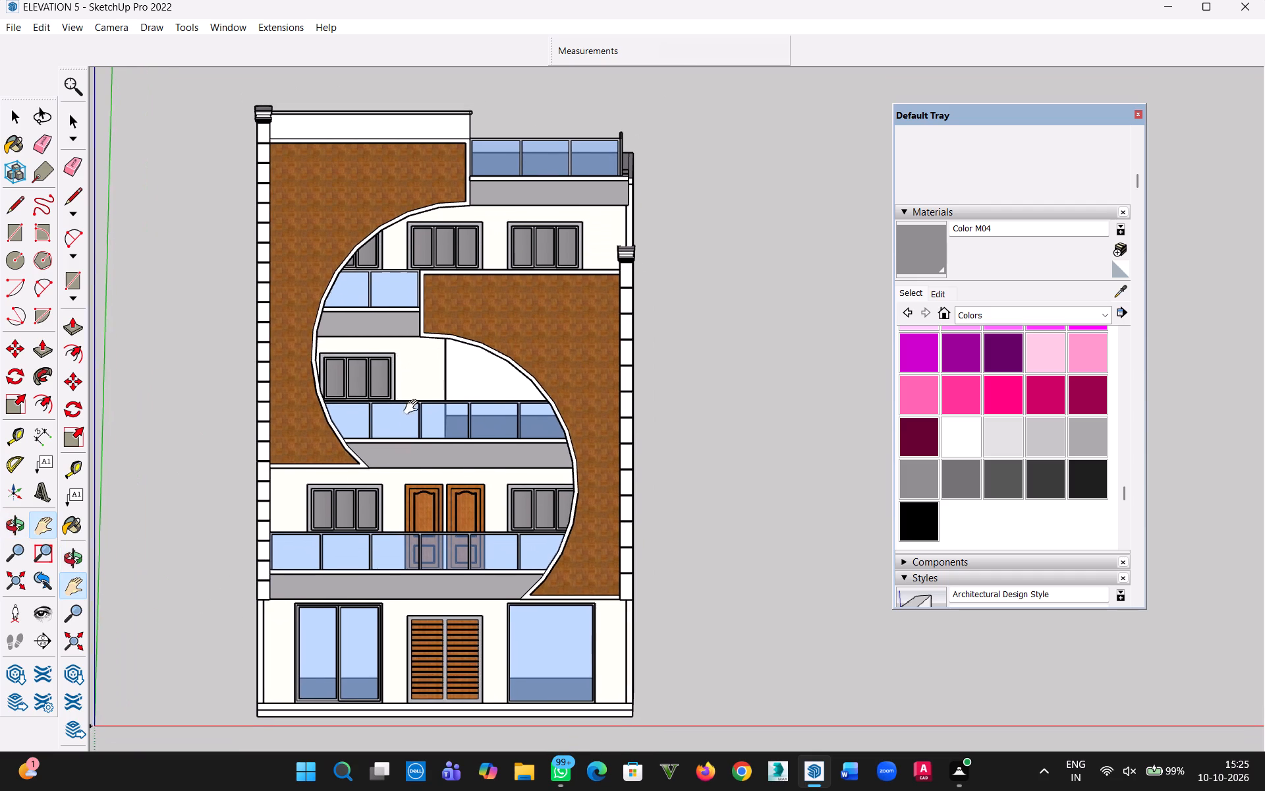
{"action": "left_click_drag", "start_coordinate": [414, 407], "coordinate": [414, 394]}
{"action": "scroll", "coordinate": [414, 393], "scroll_direction": "up", "scroll_amount": 1}
{"action": "left_click_drag", "start_coordinate": [422, 366], "coordinate": [425, 378]}
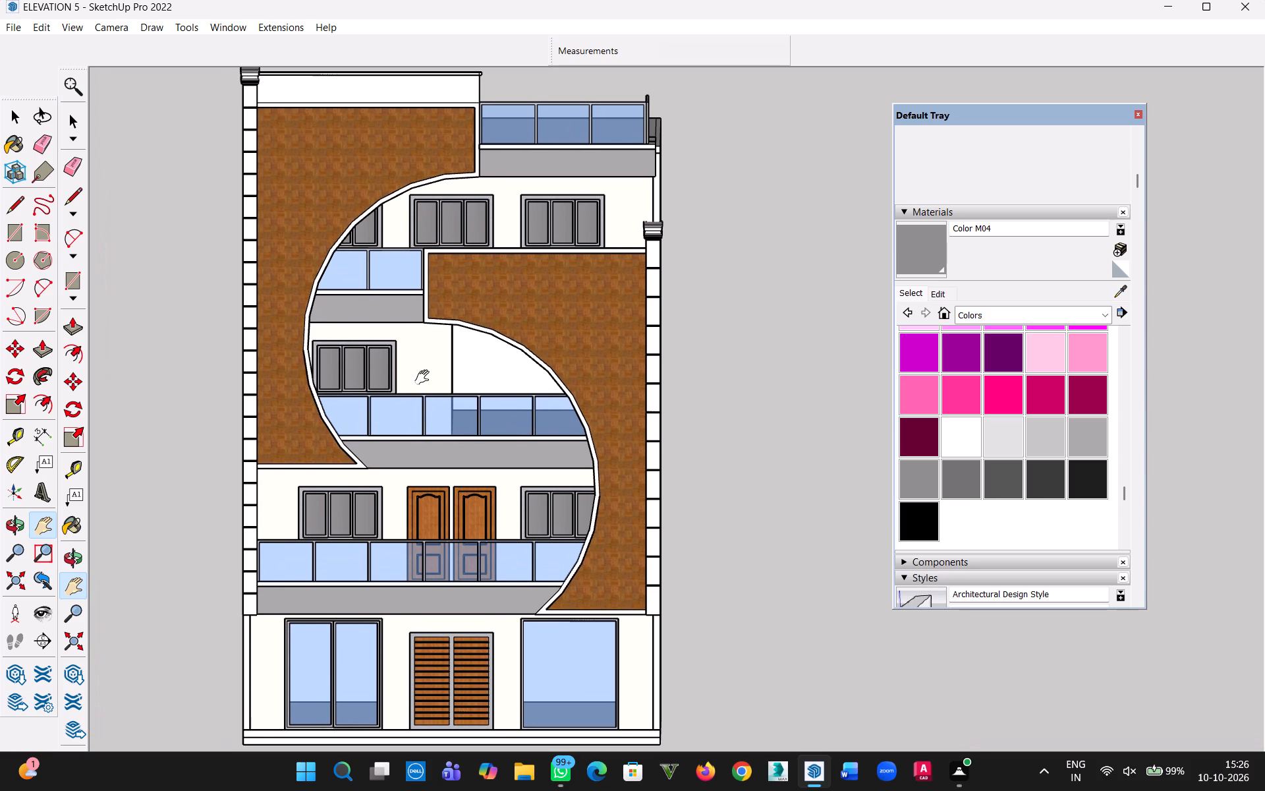
{"action": "left_click_drag", "start_coordinate": [425, 378], "coordinate": [422, 380]}
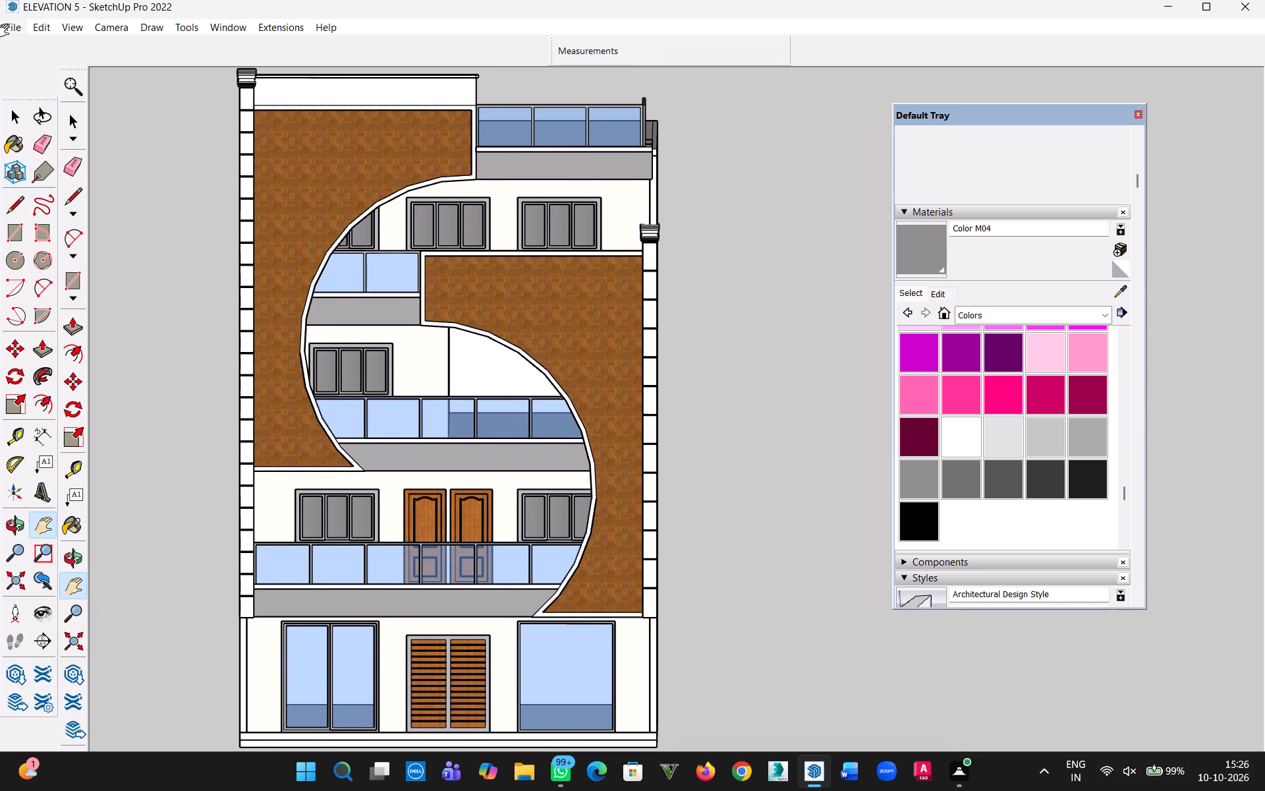
Save the model.
{"action": "key", "text": "ctrl+s"}
Sample cream Color D01 from the front wall and paint the recess wall under the curved panel and the narrow top-floor and ground-floor wall edges.
{"action": "left_click", "coordinate": [1000, 435]}
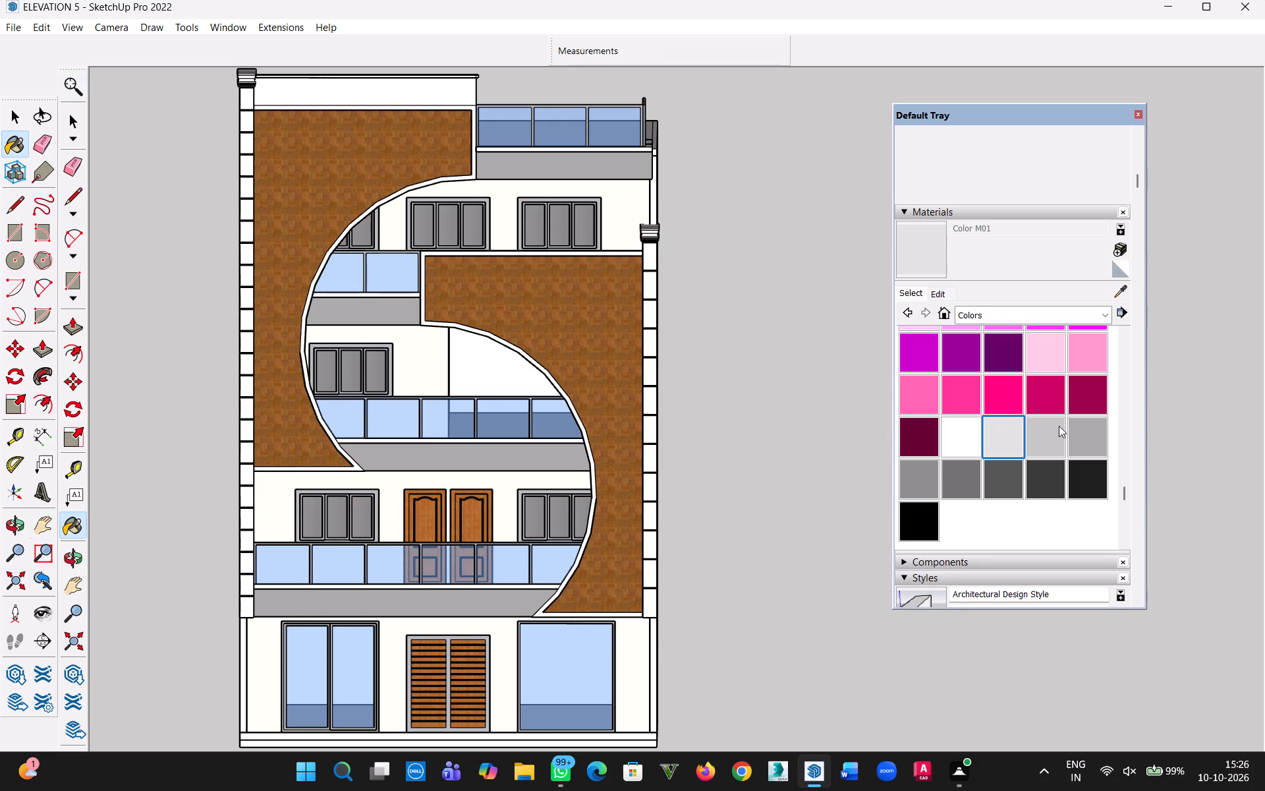
{"action": "left_click", "coordinate": [1120, 299]}
{"action": "left_click", "coordinate": [433, 363]}
{"action": "left_click", "coordinate": [482, 365]}
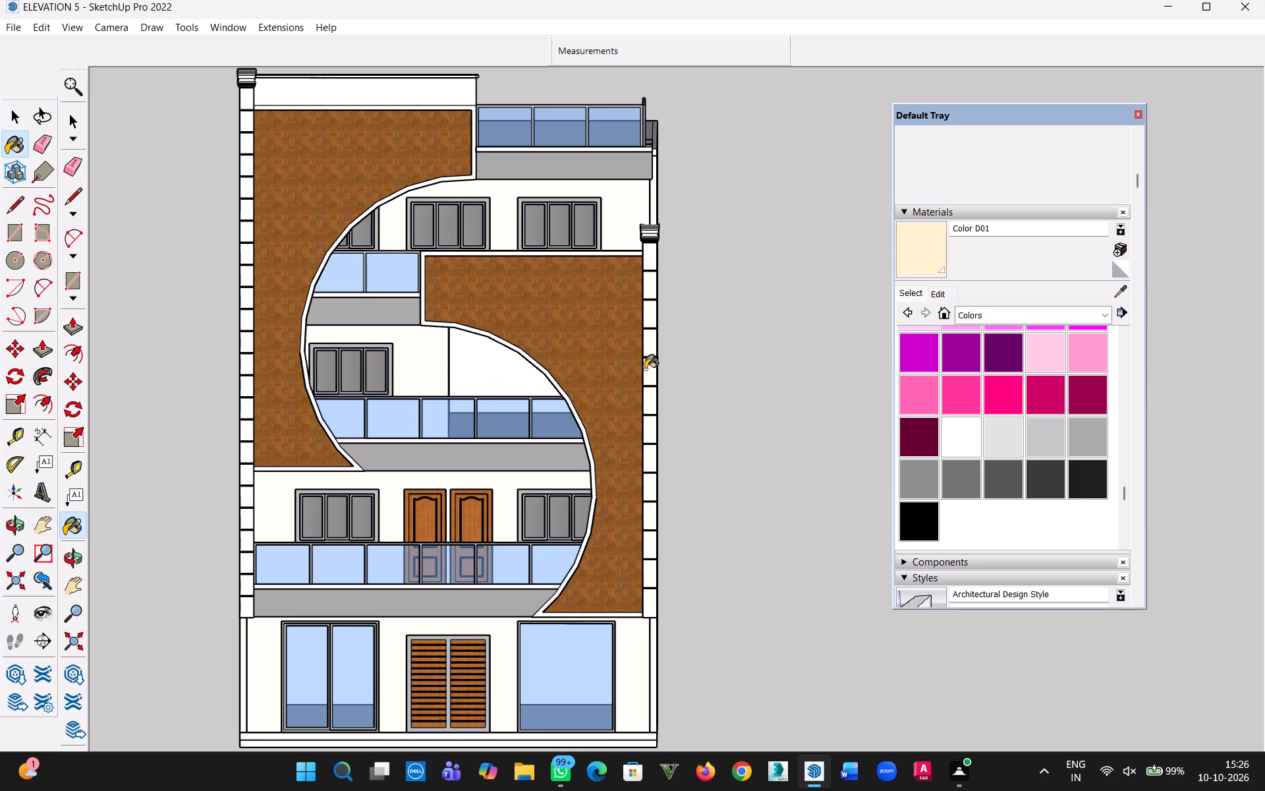
{"action": "left_click", "coordinate": [655, 204]}
{"action": "left_click", "coordinate": [243, 639]}
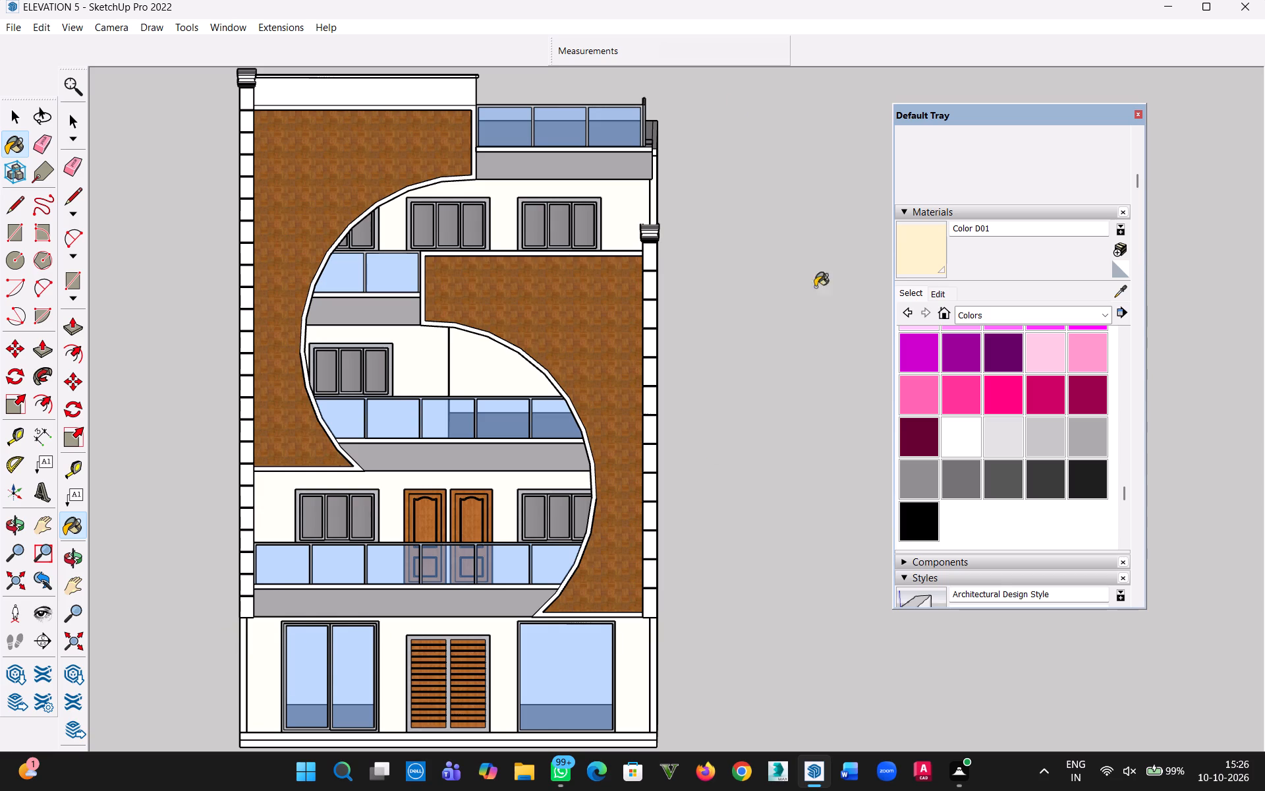
Draw an inverted trapezoid on the upper parquet panel, with a bottom edge about 2' 4" and slanted sides about 2' 8".
{"action": "left_click", "coordinate": [13, 117]}
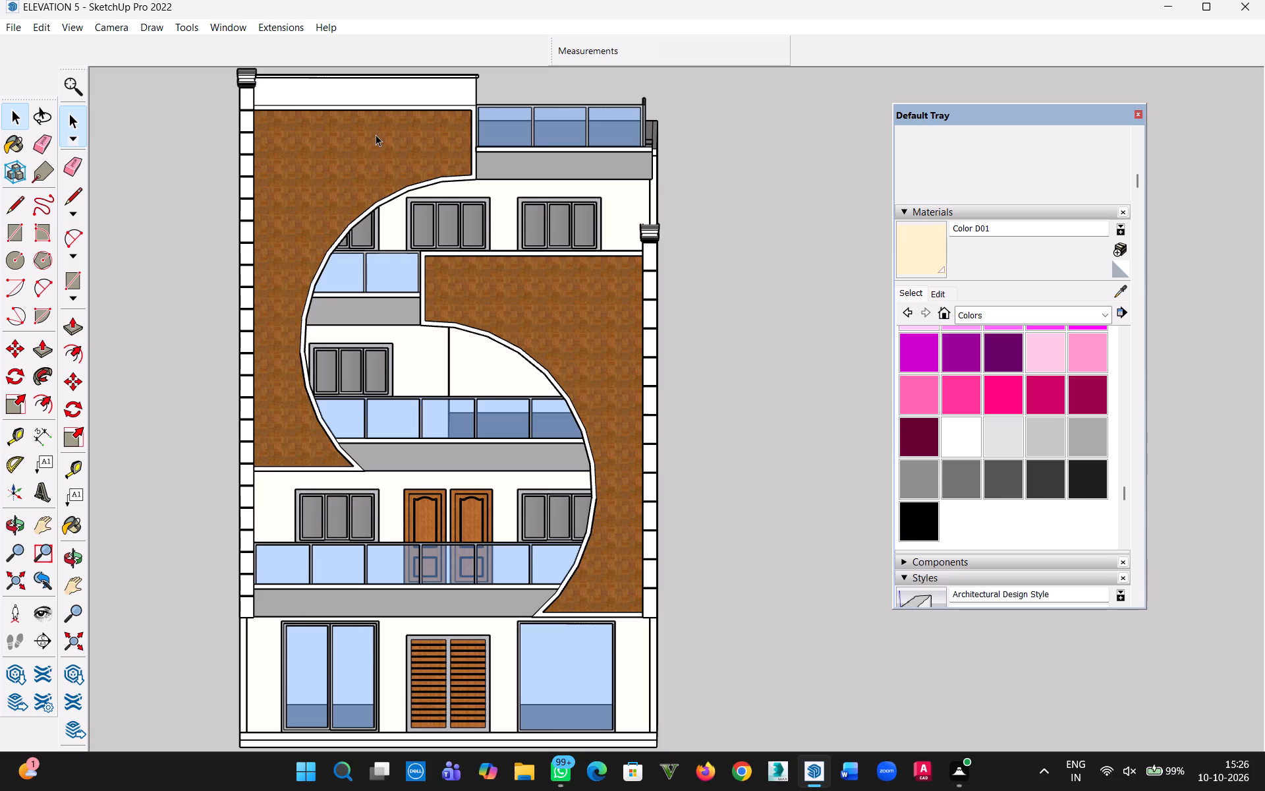
{"action": "key", "text": "l"}
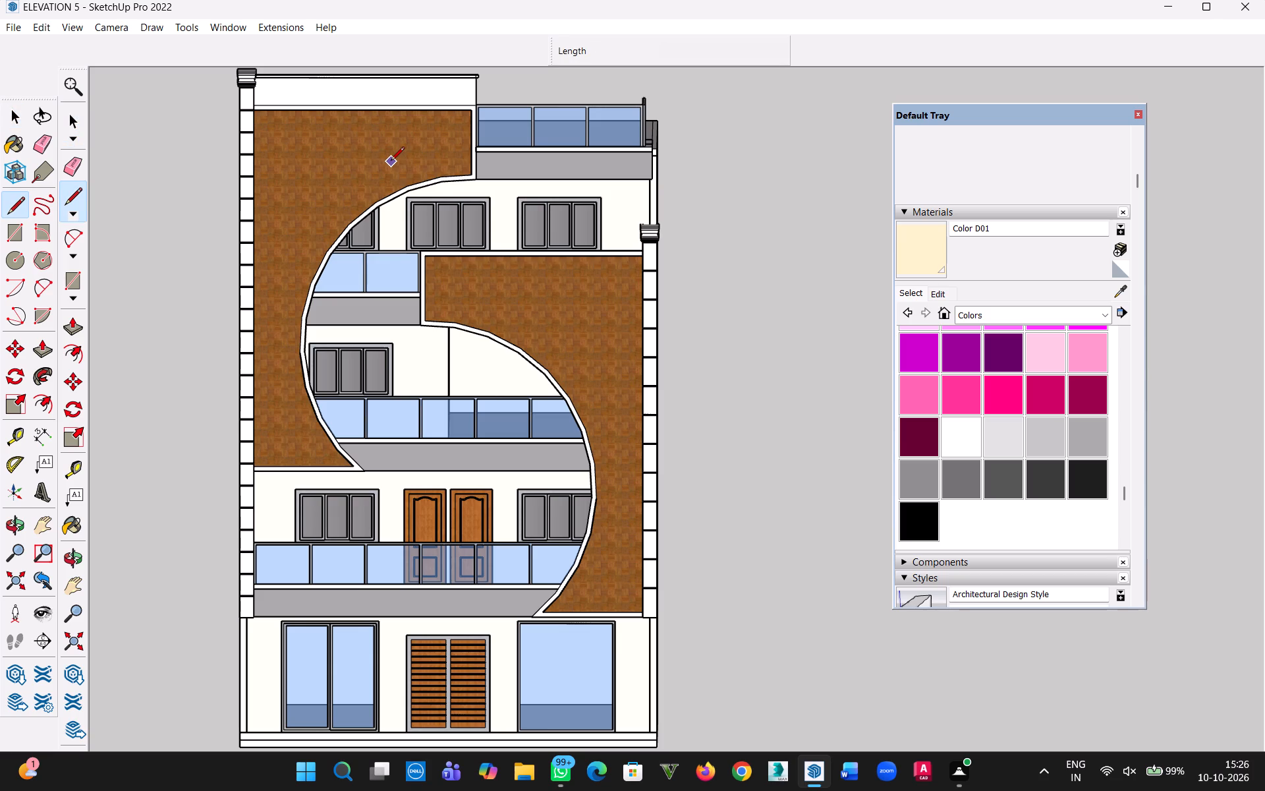
{"action": "left_click", "coordinate": [391, 161]}
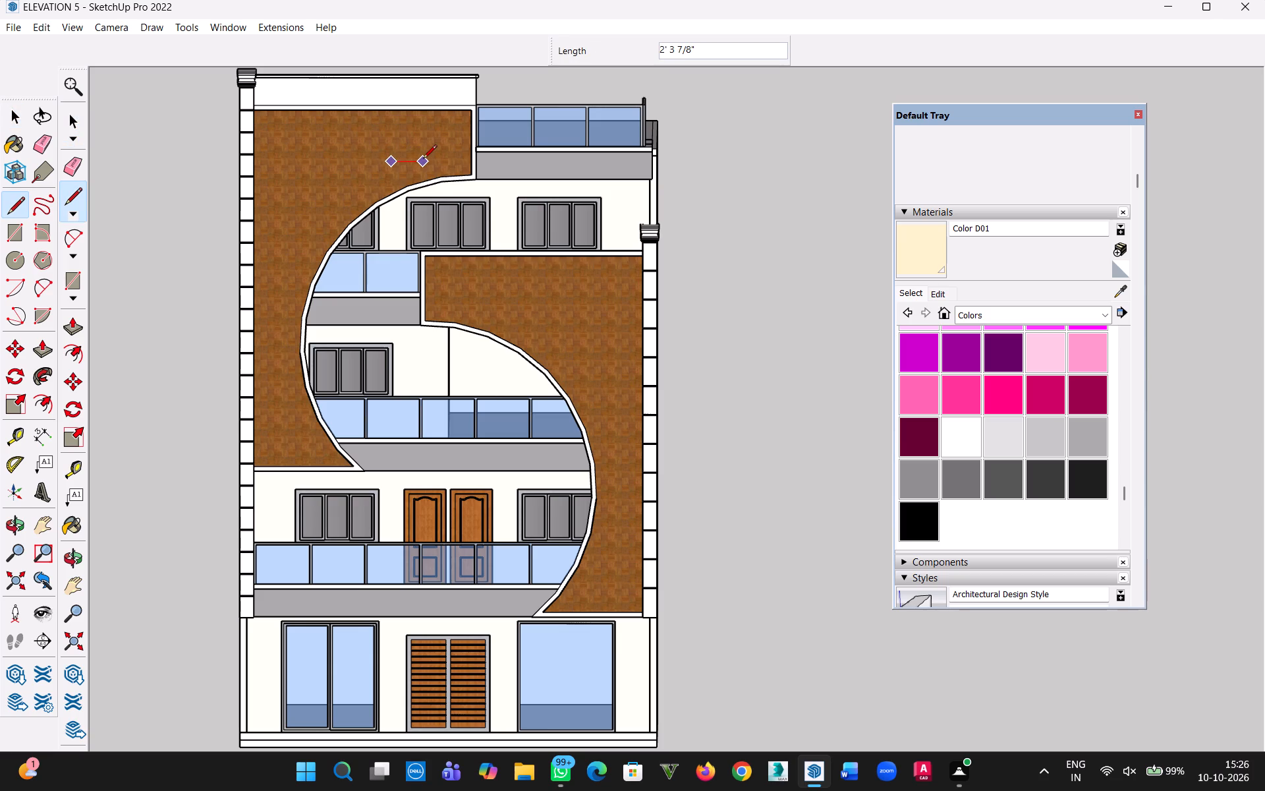
{"action": "left_click", "coordinate": [423, 160]}
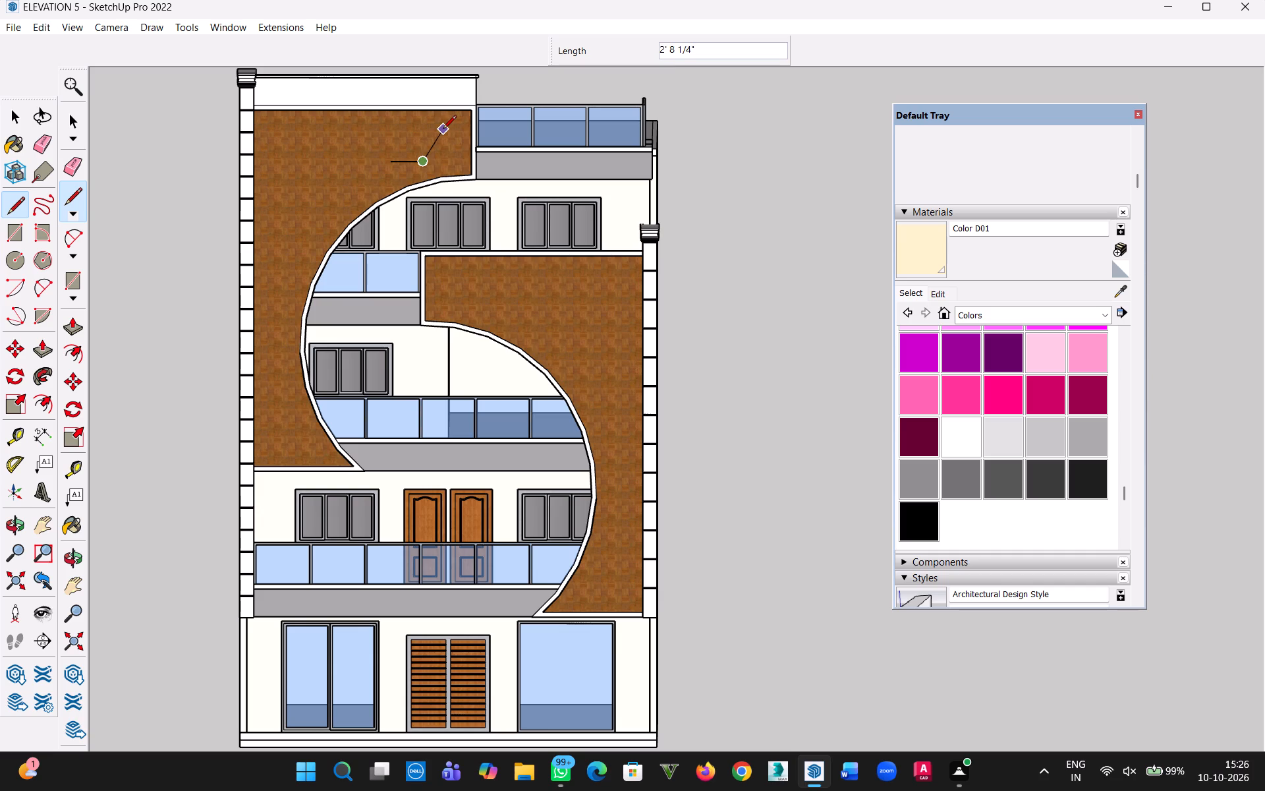
{"action": "left_click", "coordinate": [442, 127]}
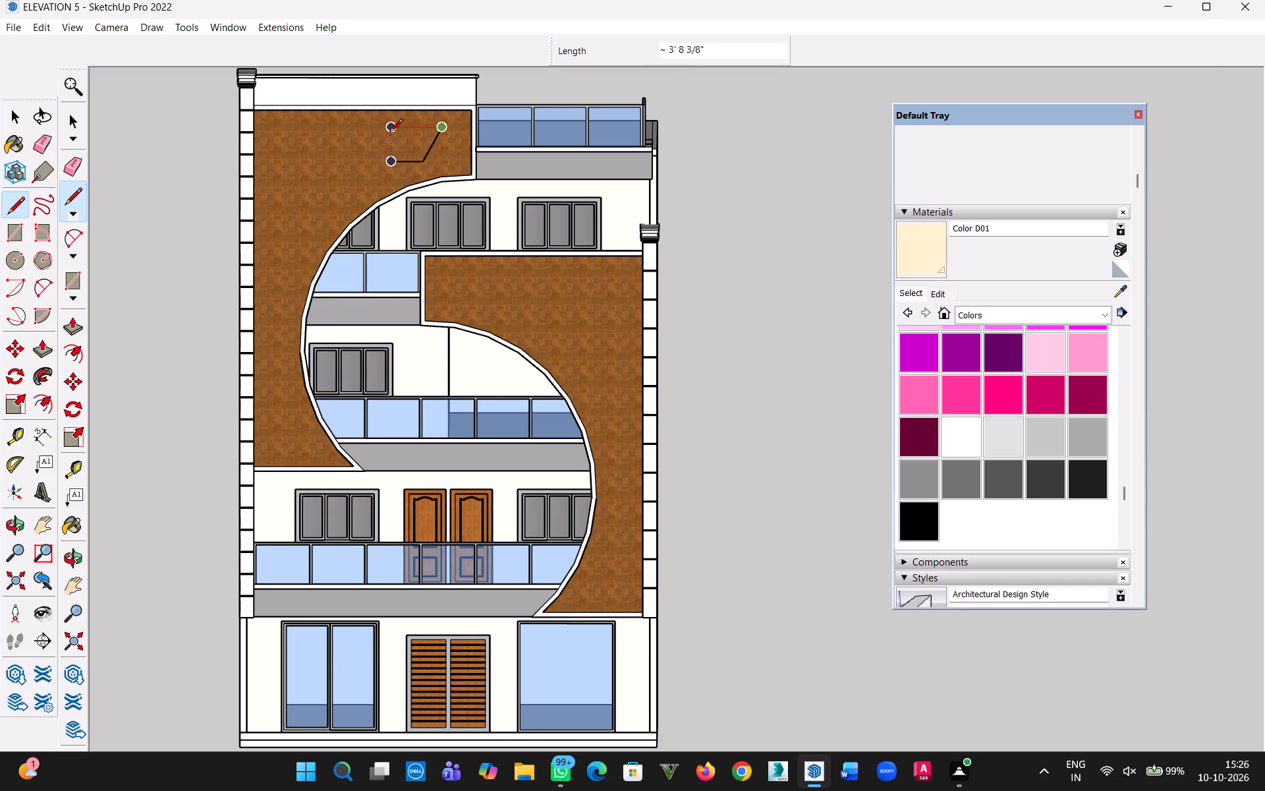
{"action": "left_click", "coordinate": [370, 133]}
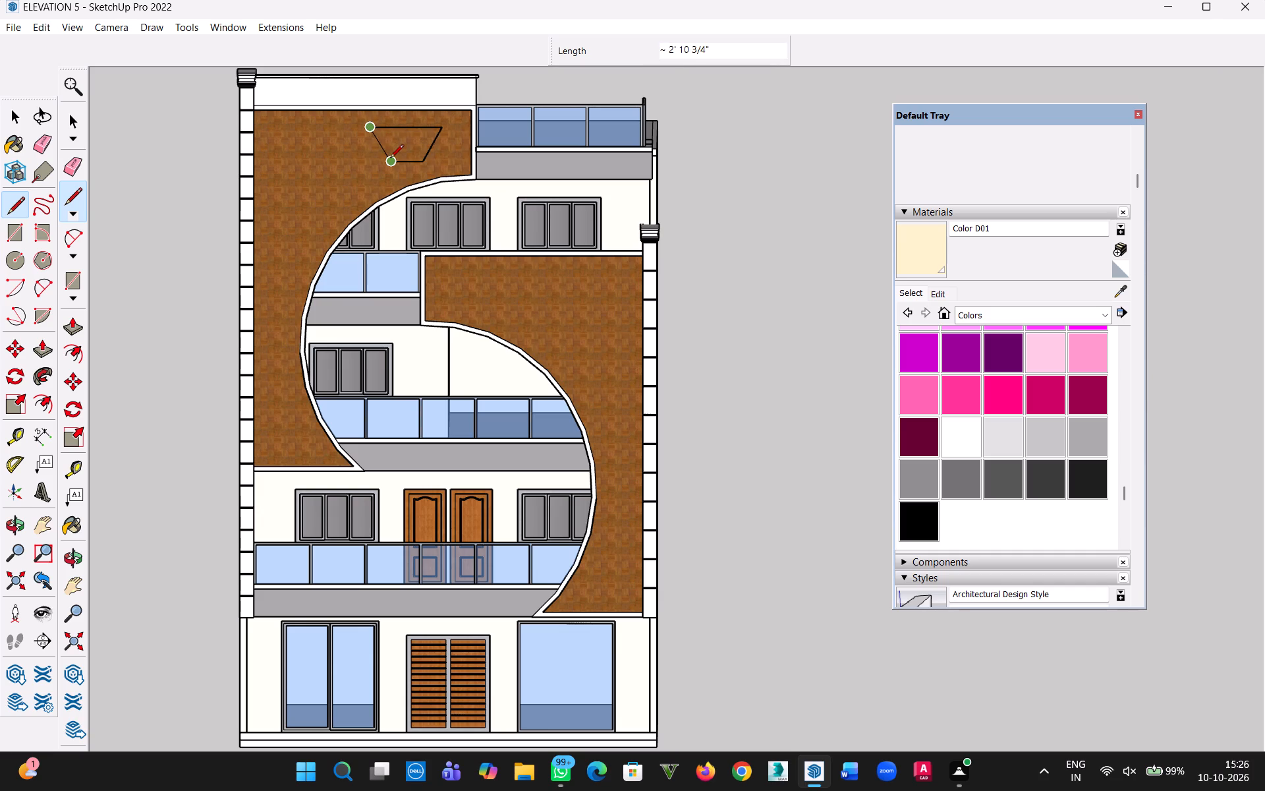
{"action": "left_click", "coordinate": [390, 159]}
{"action": "left_click", "coordinate": [14, 122]}
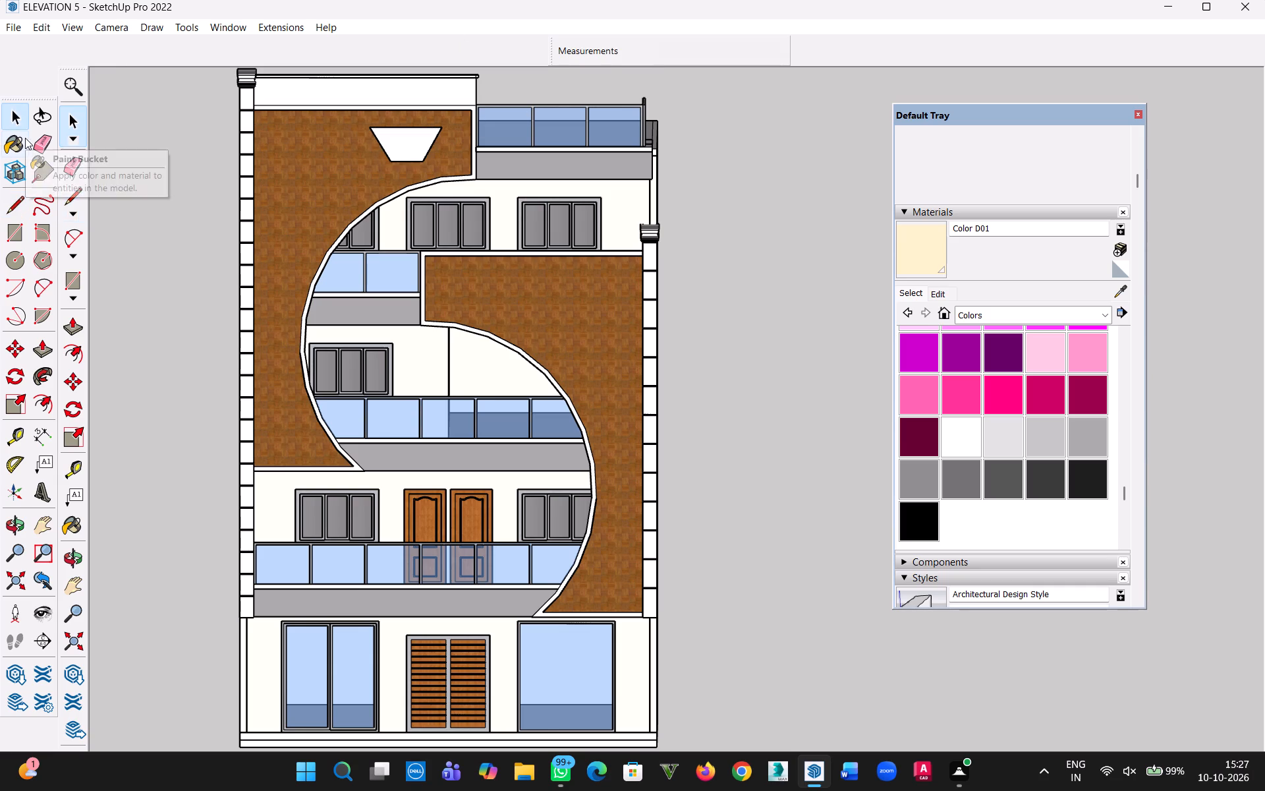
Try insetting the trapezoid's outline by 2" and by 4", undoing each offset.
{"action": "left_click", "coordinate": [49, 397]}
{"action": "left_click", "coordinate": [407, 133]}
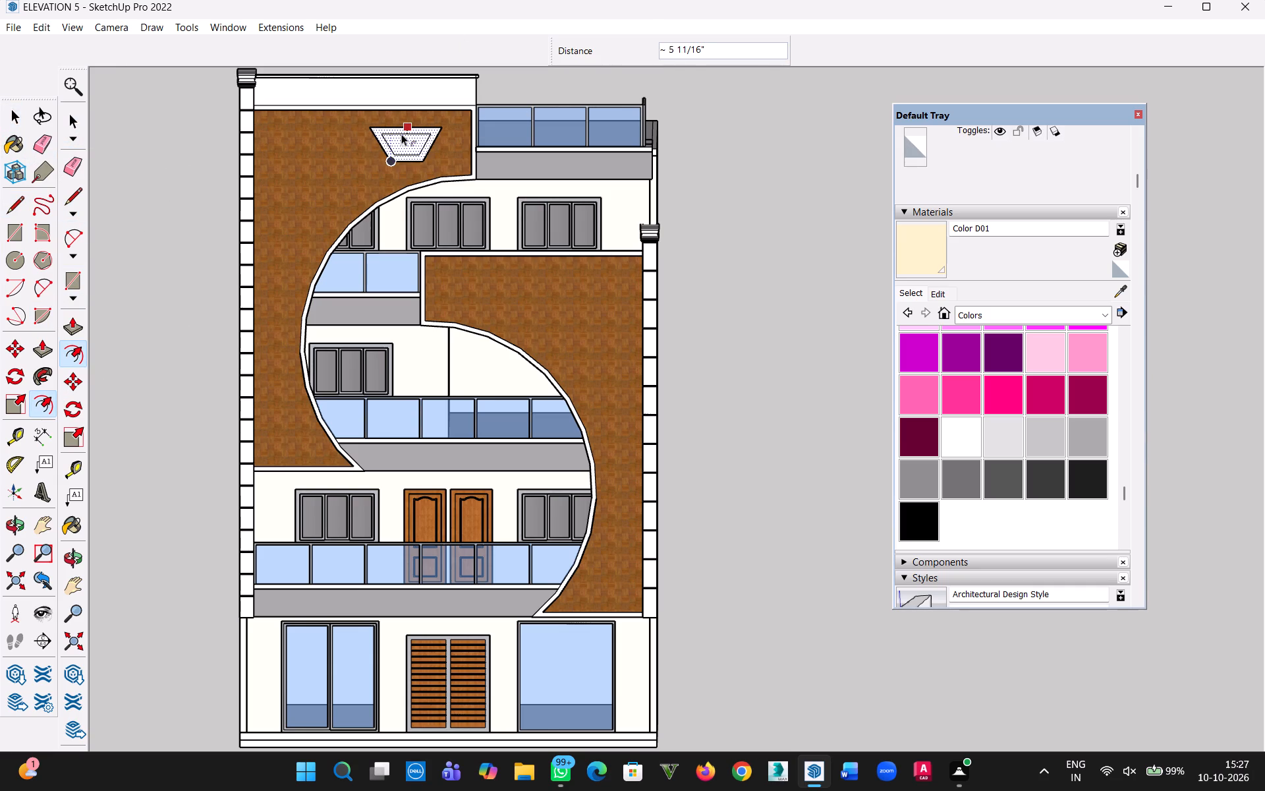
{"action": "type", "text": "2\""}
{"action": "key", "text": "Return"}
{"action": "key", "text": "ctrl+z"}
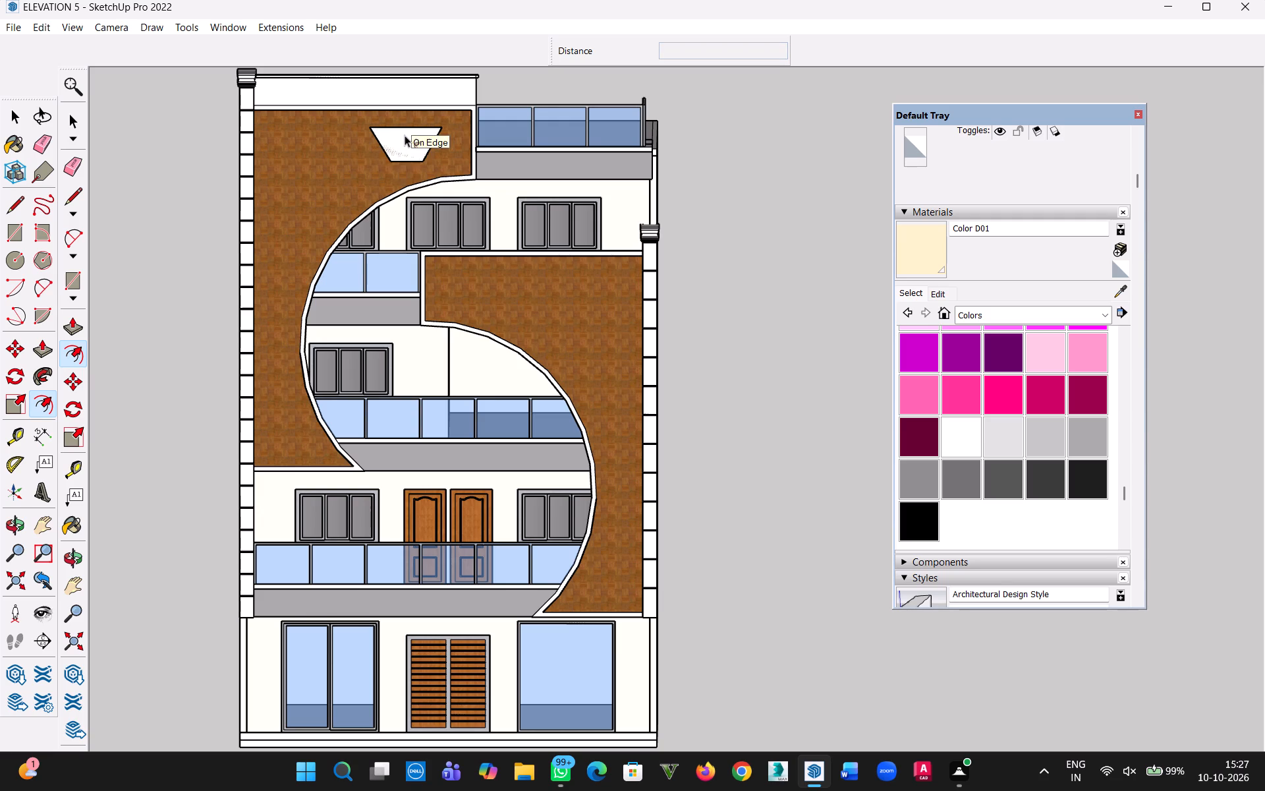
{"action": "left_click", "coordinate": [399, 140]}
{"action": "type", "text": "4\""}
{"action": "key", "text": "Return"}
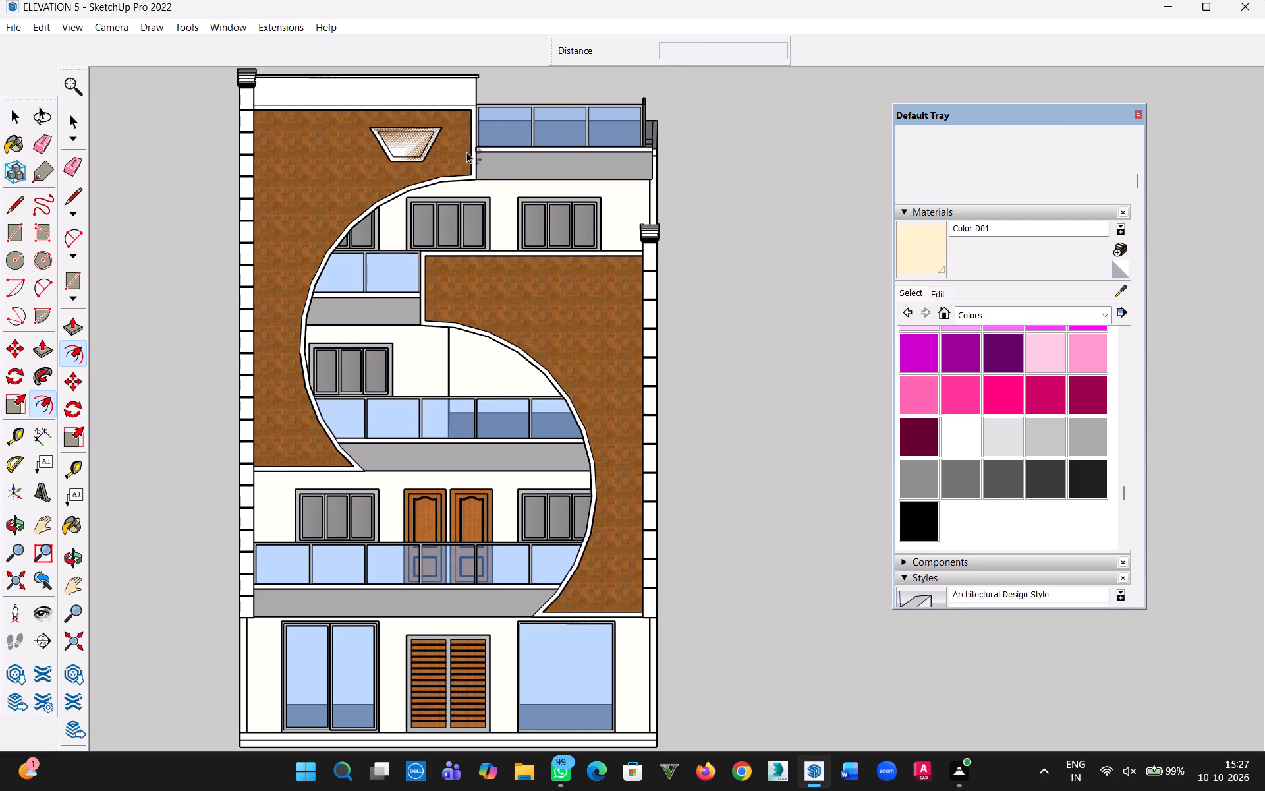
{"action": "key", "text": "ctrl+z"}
Offset the trapezoid's outline inward by 3" to form a border.
{"action": "left_click", "coordinate": [416, 141]}
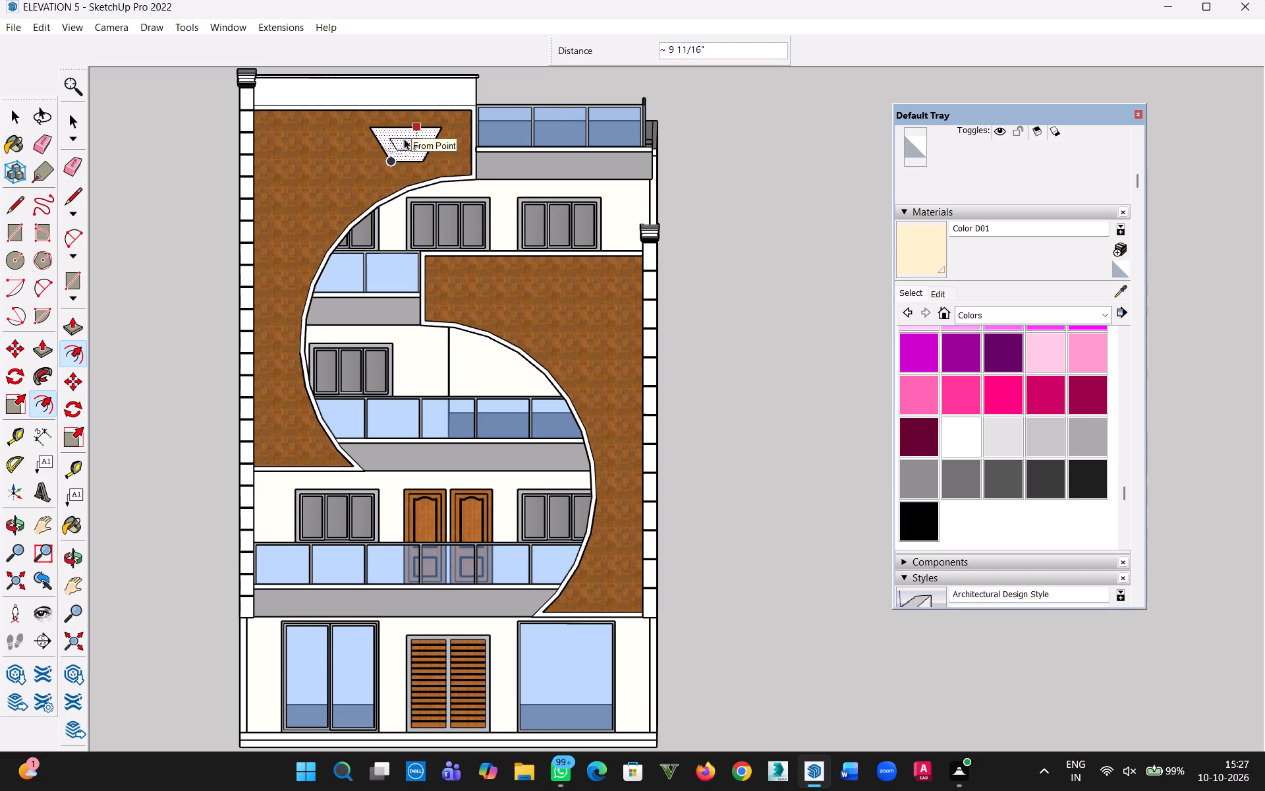
{"action": "type", "text": "3\""}
{"action": "key", "text": "Return"}
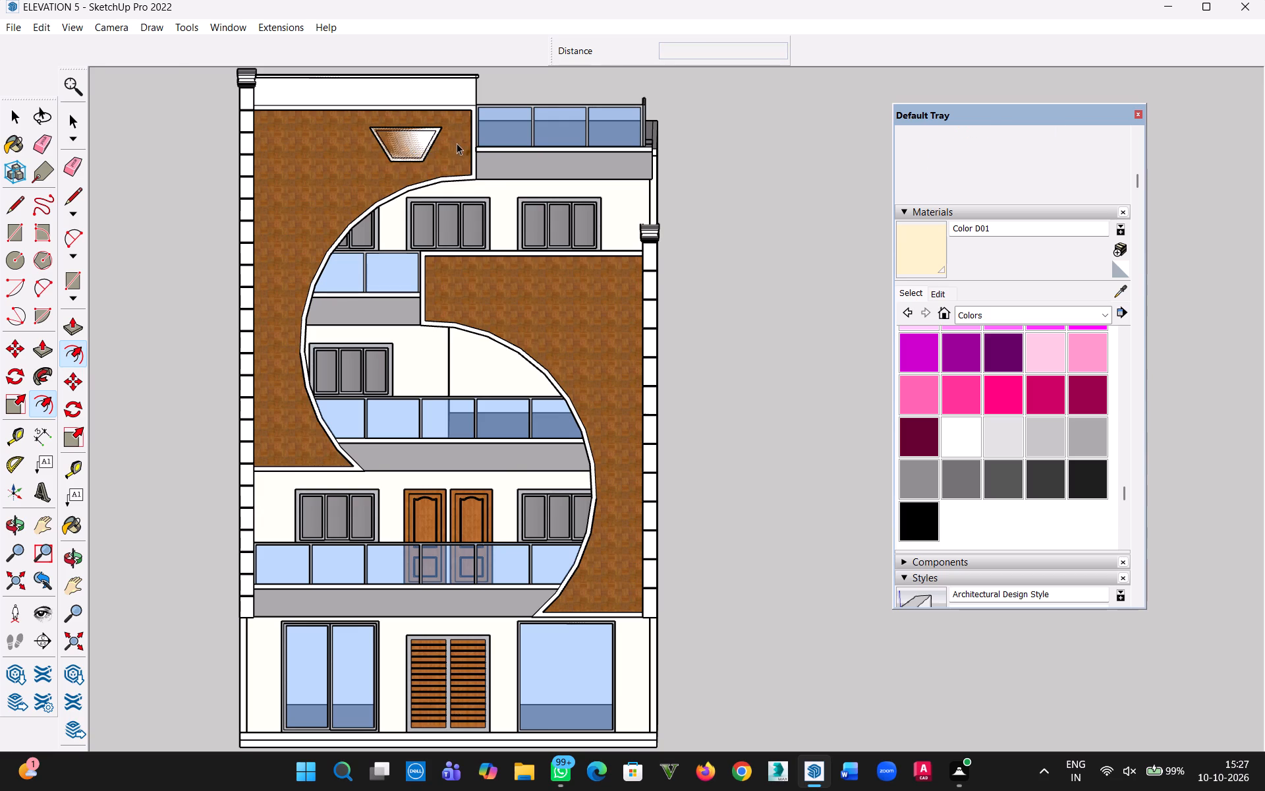
Make a group of the trapezoid's inner face, border and edges.
{"action": "middle_click_drag", "start_coordinate": [457, 144], "coordinate": [499, 241]}
{"action": "scroll", "coordinate": [407, 146], "scroll_direction": "up", "scroll_amount": 7}
{"action": "scroll", "coordinate": [420, 209], "scroll_direction": "up", "scroll_amount": 2}
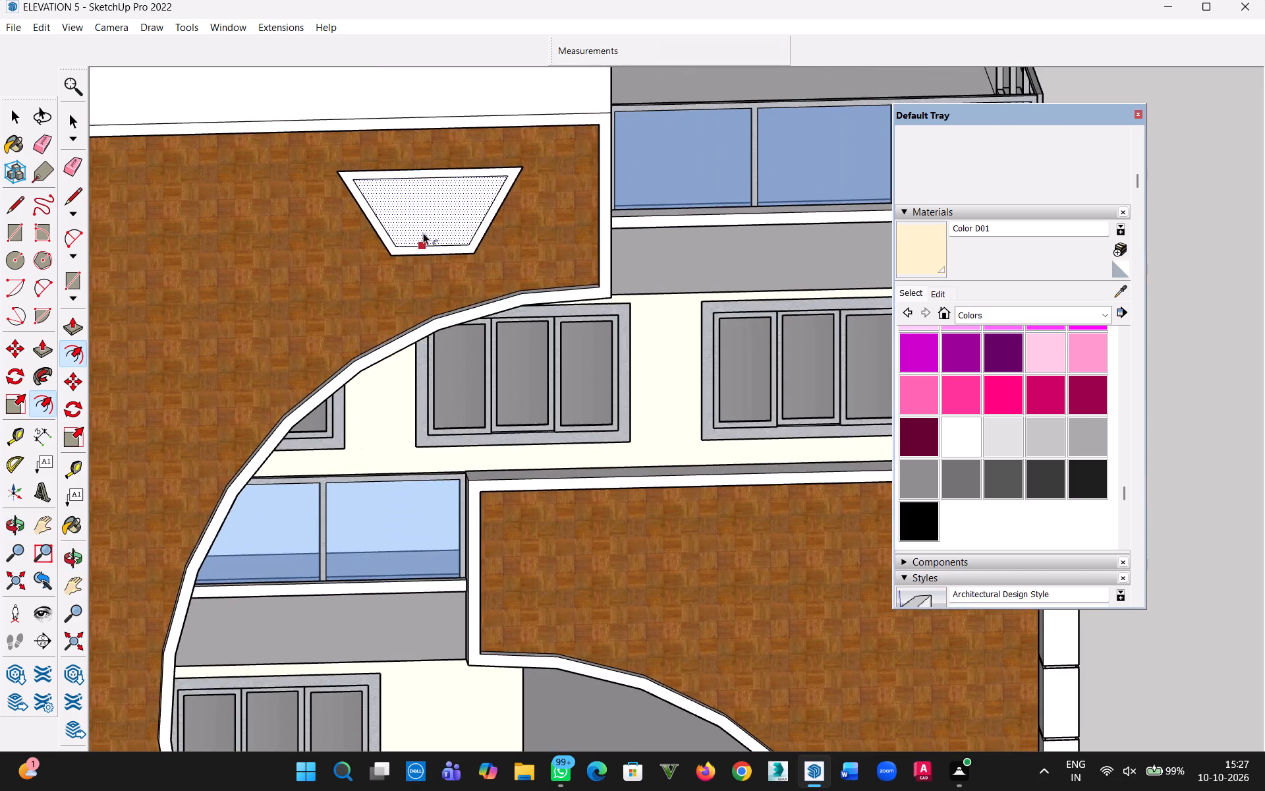
{"action": "middle_click_drag", "start_coordinate": [423, 235], "coordinate": [406, 141]}
{"action": "middle_click_drag", "start_coordinate": [416, 169], "coordinate": [440, 216]}
{"action": "key", "text": "p"}
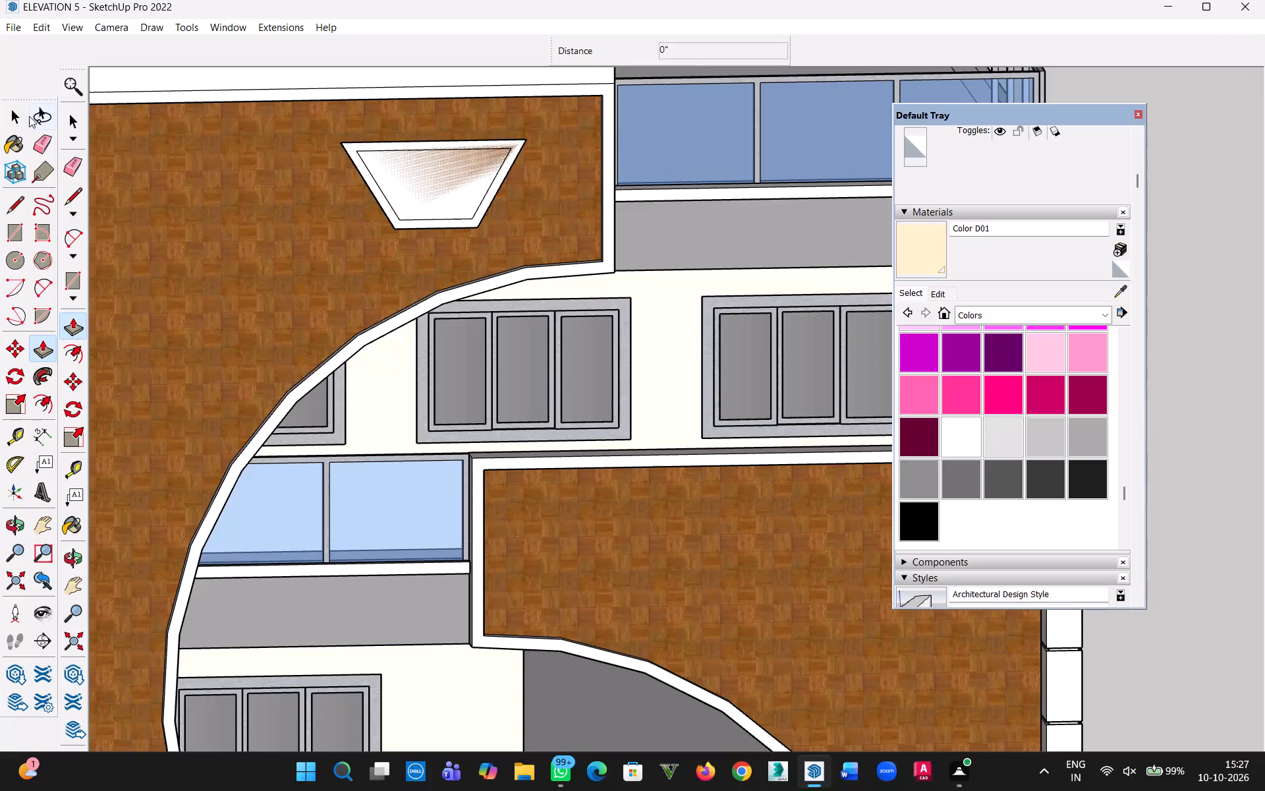
{"action": "left_click", "coordinate": [17, 112]}
{"action": "triple_click", "coordinate": [425, 170]}
{"action": "right_click", "coordinate": [428, 179]}
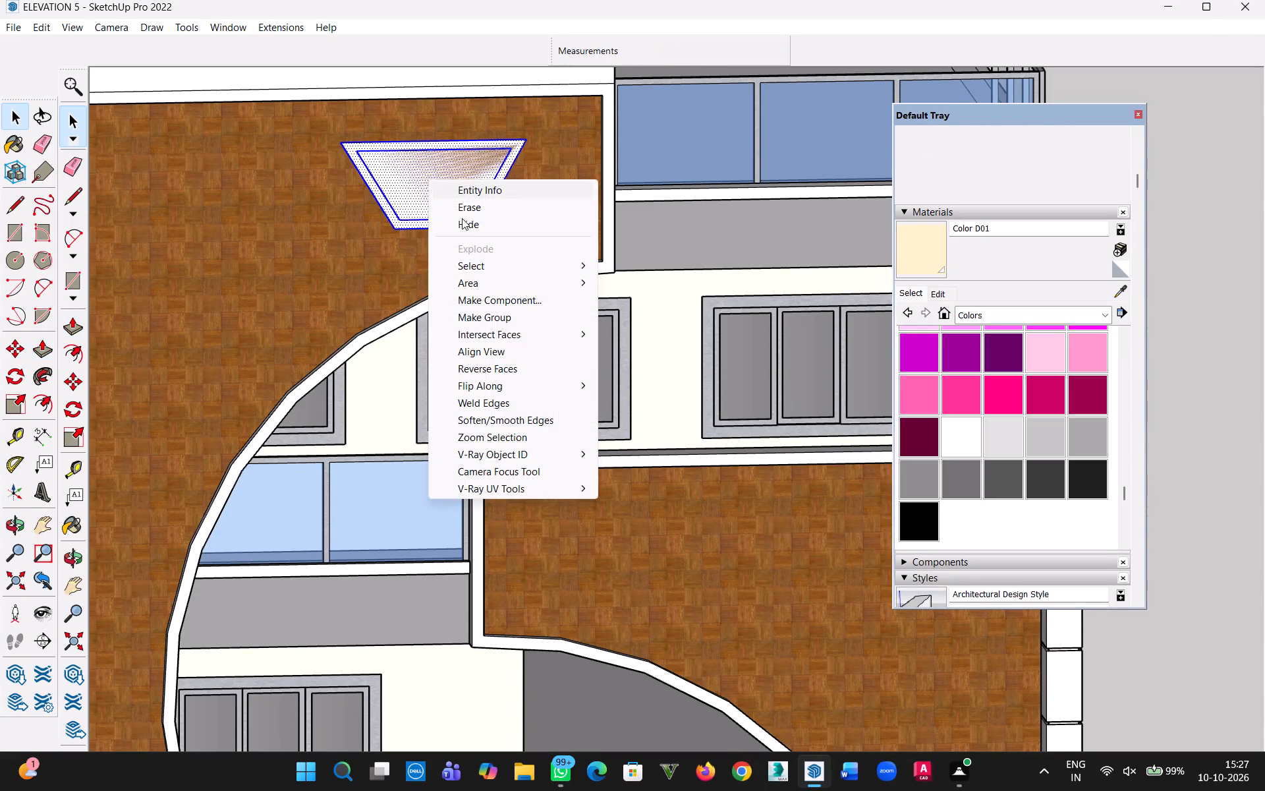
{"action": "left_click", "coordinate": [491, 312]}
Open the trapezoid group for editing and extrude its inner face by 2".
{"action": "scroll", "coordinate": [475, 193], "scroll_direction": "up", "scroll_amount": 2}
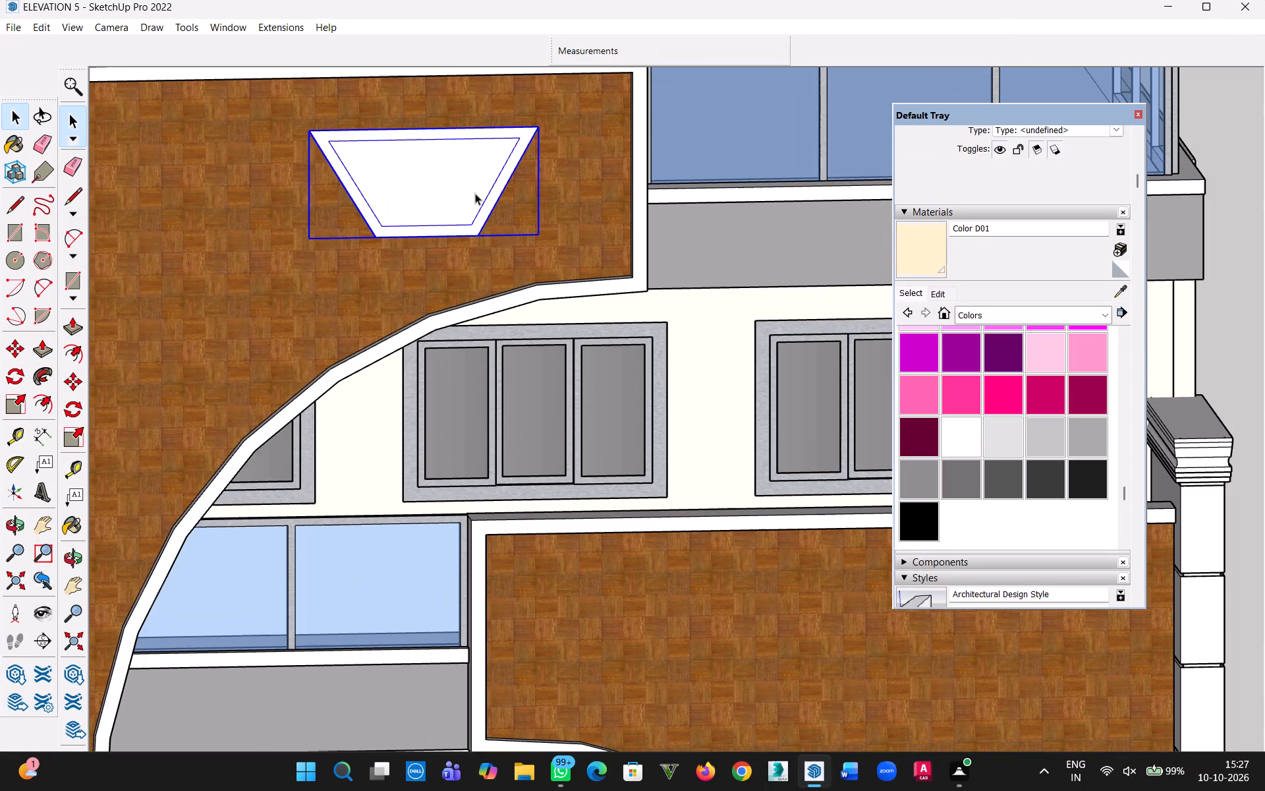
{"action": "key", "text": "p"}
{"action": "left_click", "coordinate": [18, 117]}
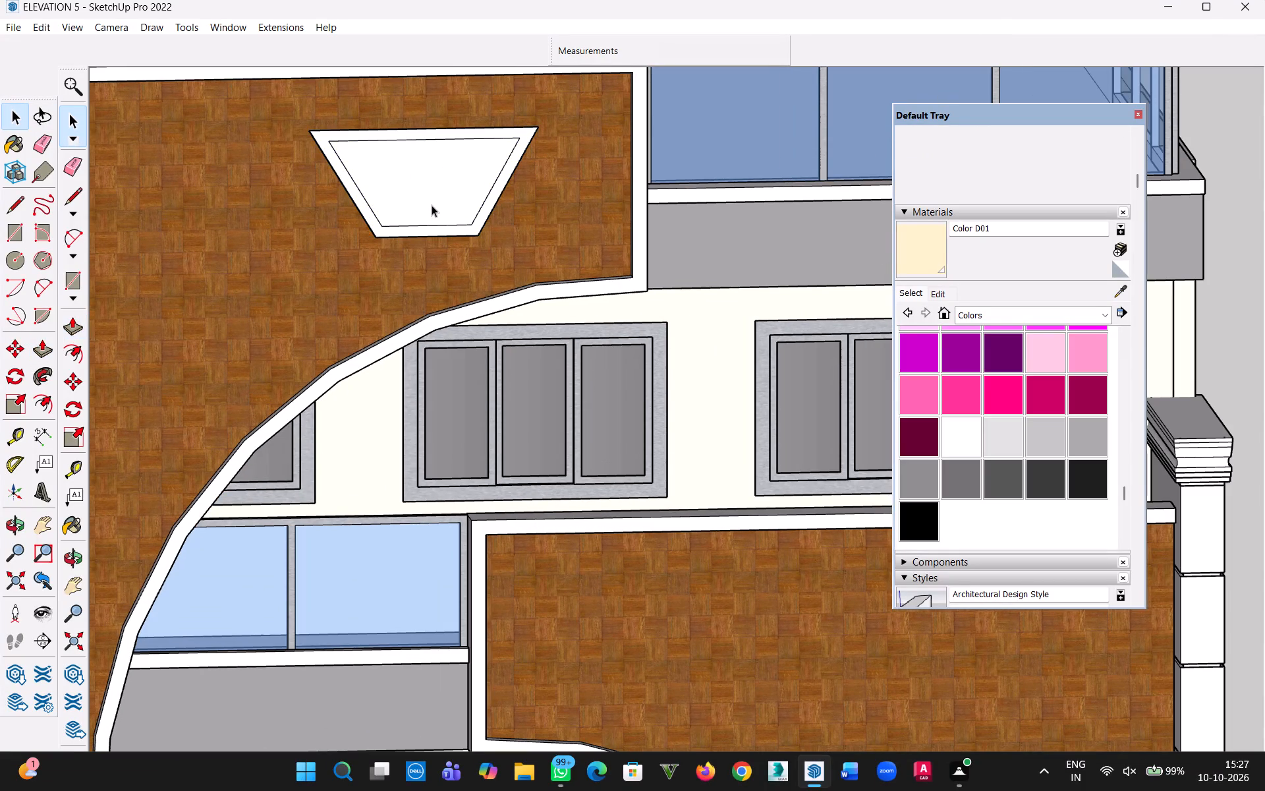
{"action": "double_click", "coordinate": [432, 205]}
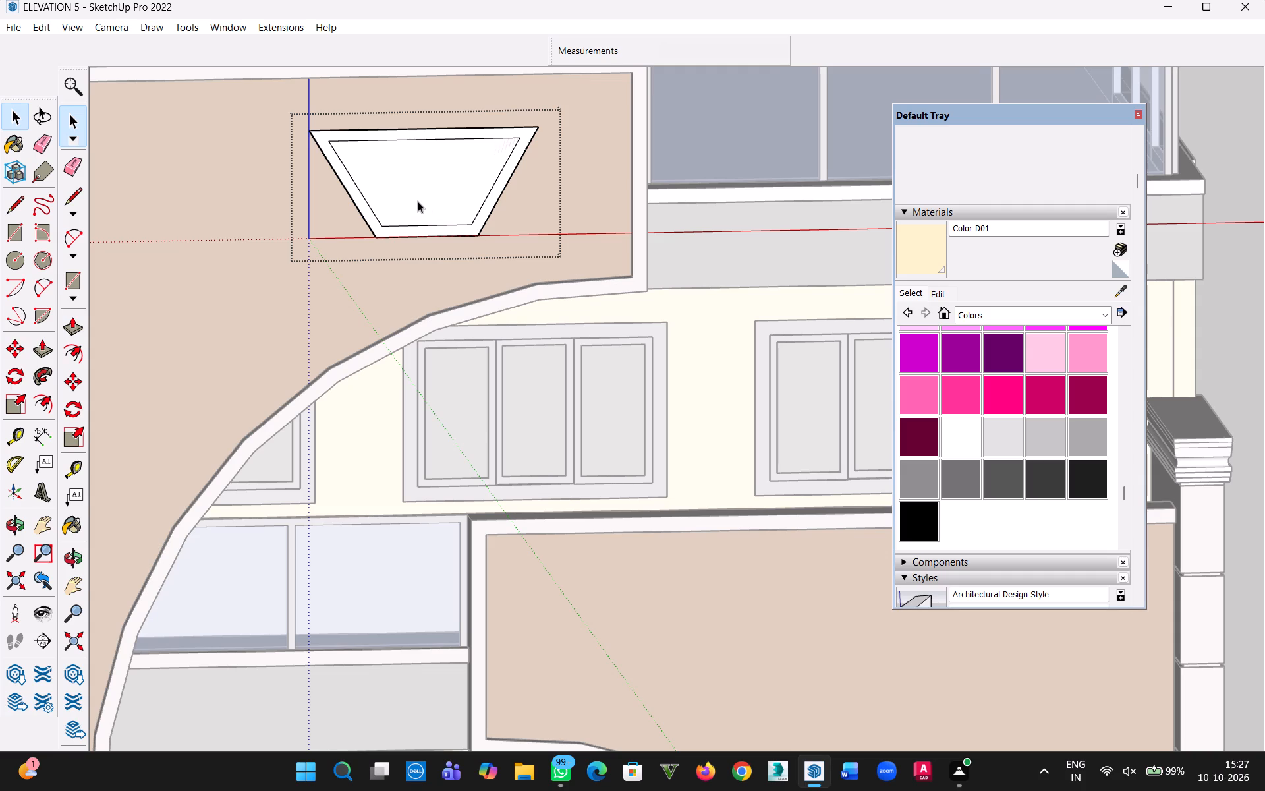
{"action": "scroll", "coordinate": [425, 179], "scroll_direction": "up", "scroll_amount": 3}
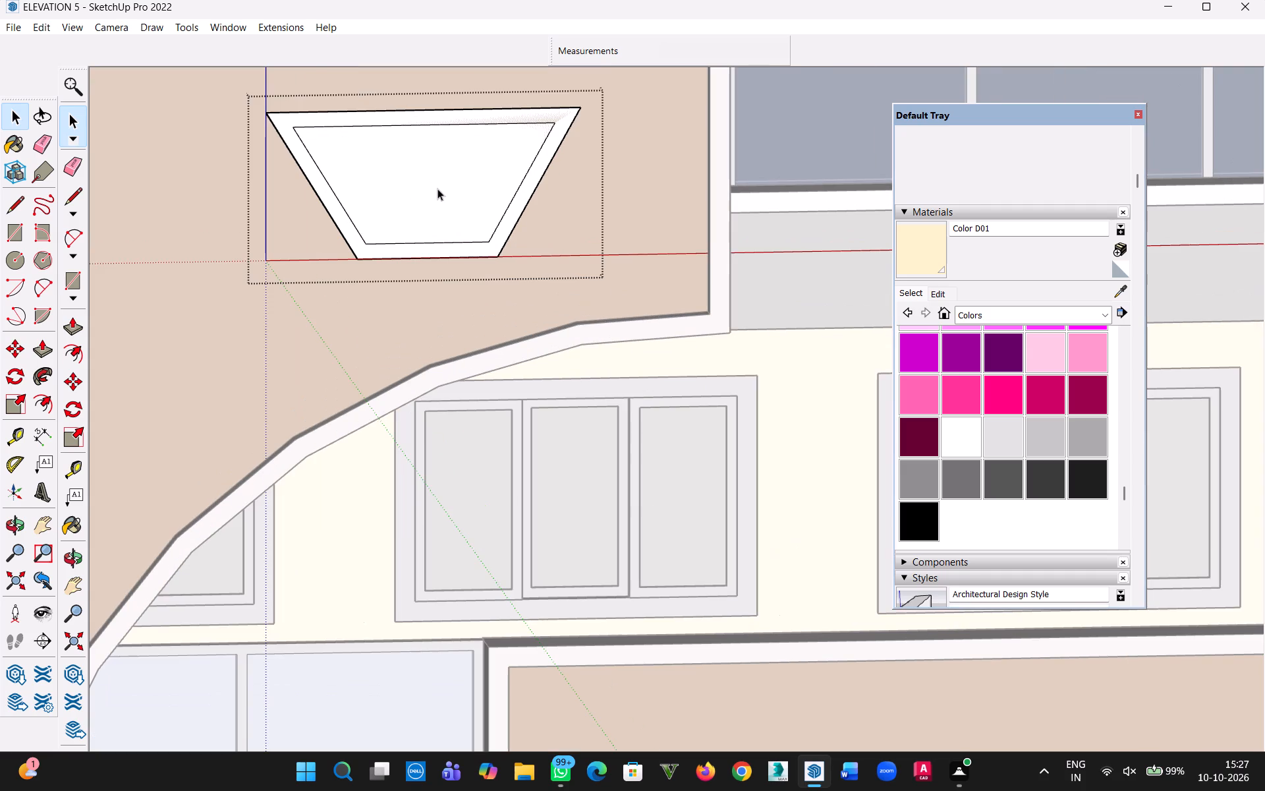
{"action": "key", "text": "p"}
{"action": "left_click", "coordinate": [452, 173]}
{"action": "type", "text": "2\""}
{"action": "key", "text": "Return"}
Extrude the border face around the trapezoid's inner face by 2", followed by a further 4".
{"action": "left_click", "coordinate": [492, 111]}
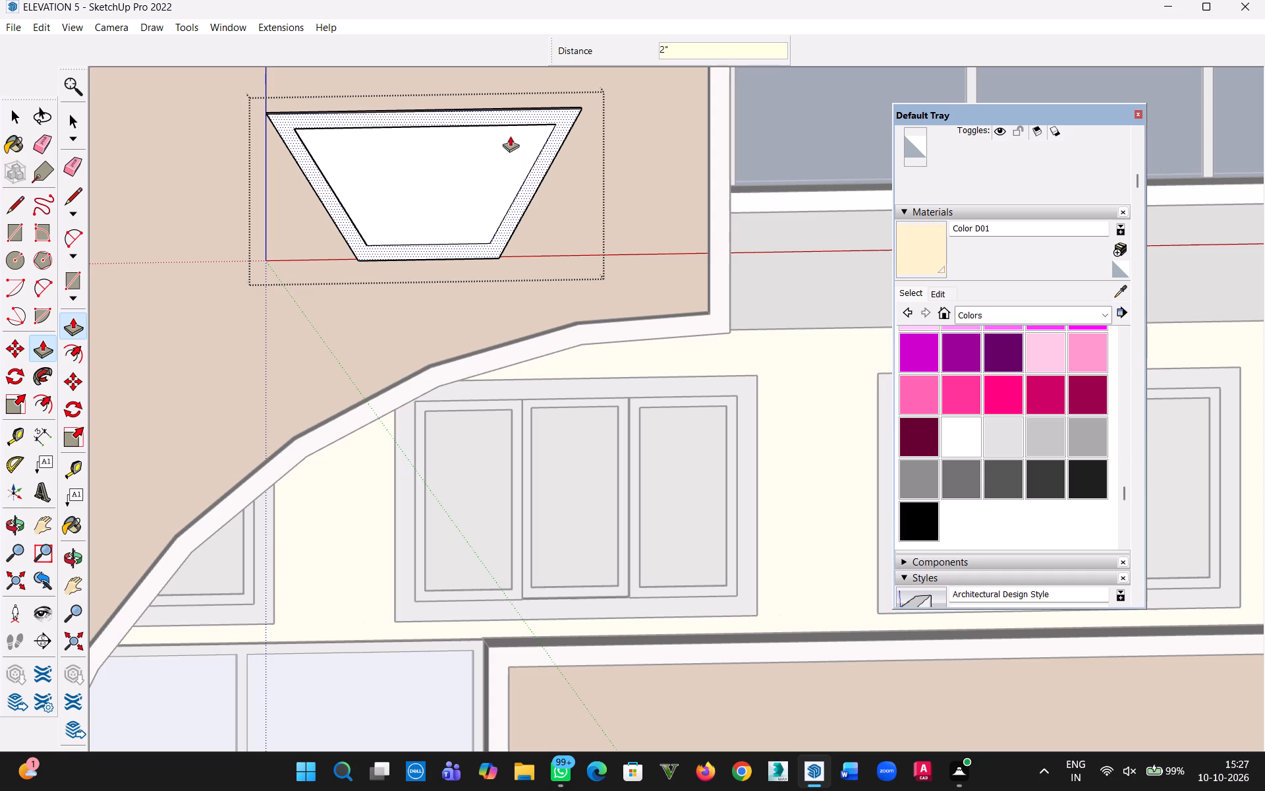
{"action": "double_click", "coordinate": [519, 113]}
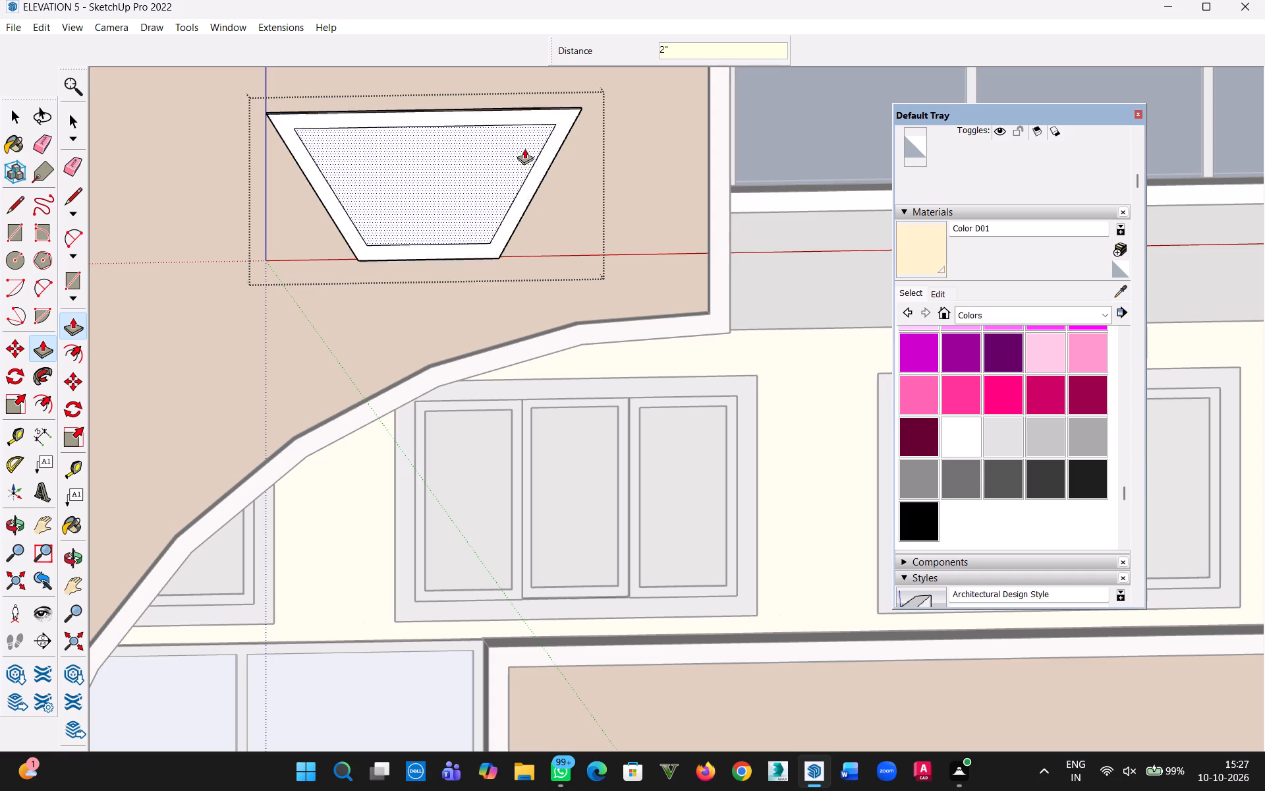
{"action": "left_click", "coordinate": [507, 116]}
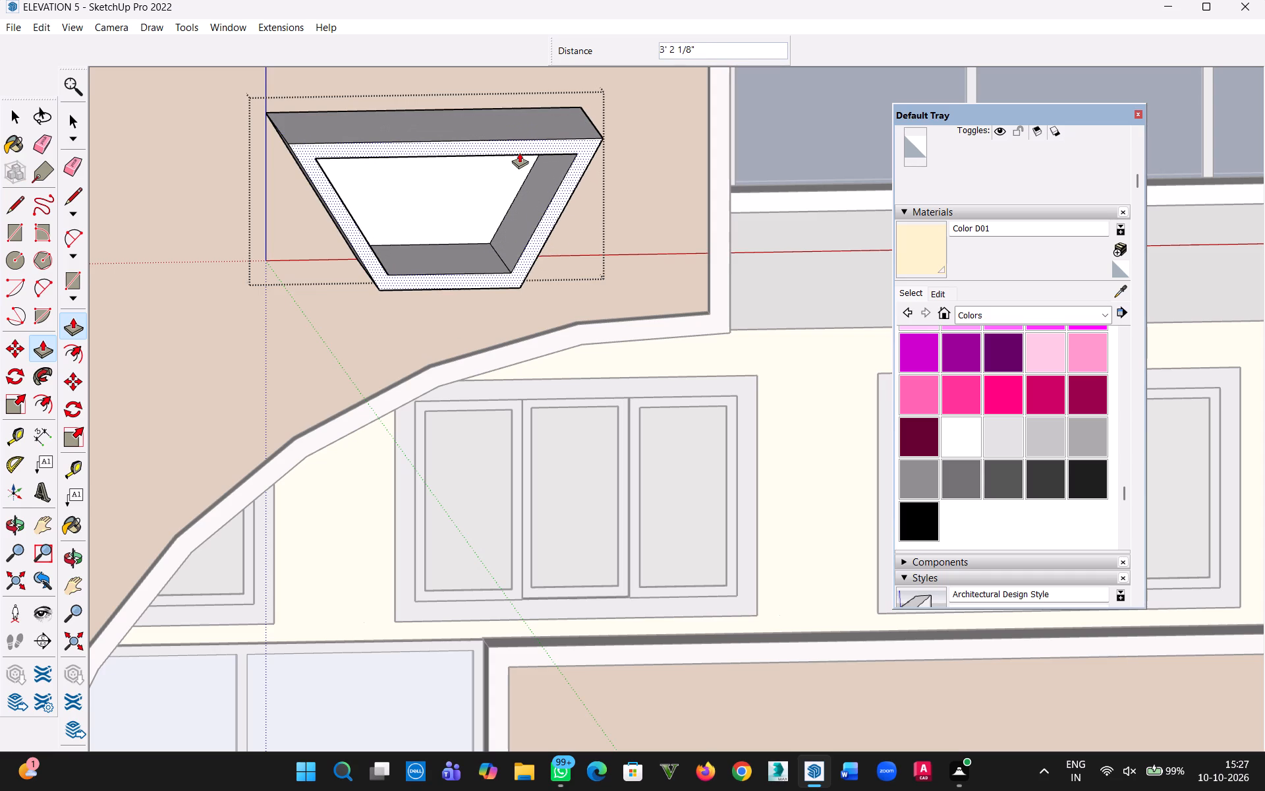
{"action": "type", "text": "4\""}
{"action": "key", "text": "Return"}
{"action": "left_click", "coordinate": [14, 116]}
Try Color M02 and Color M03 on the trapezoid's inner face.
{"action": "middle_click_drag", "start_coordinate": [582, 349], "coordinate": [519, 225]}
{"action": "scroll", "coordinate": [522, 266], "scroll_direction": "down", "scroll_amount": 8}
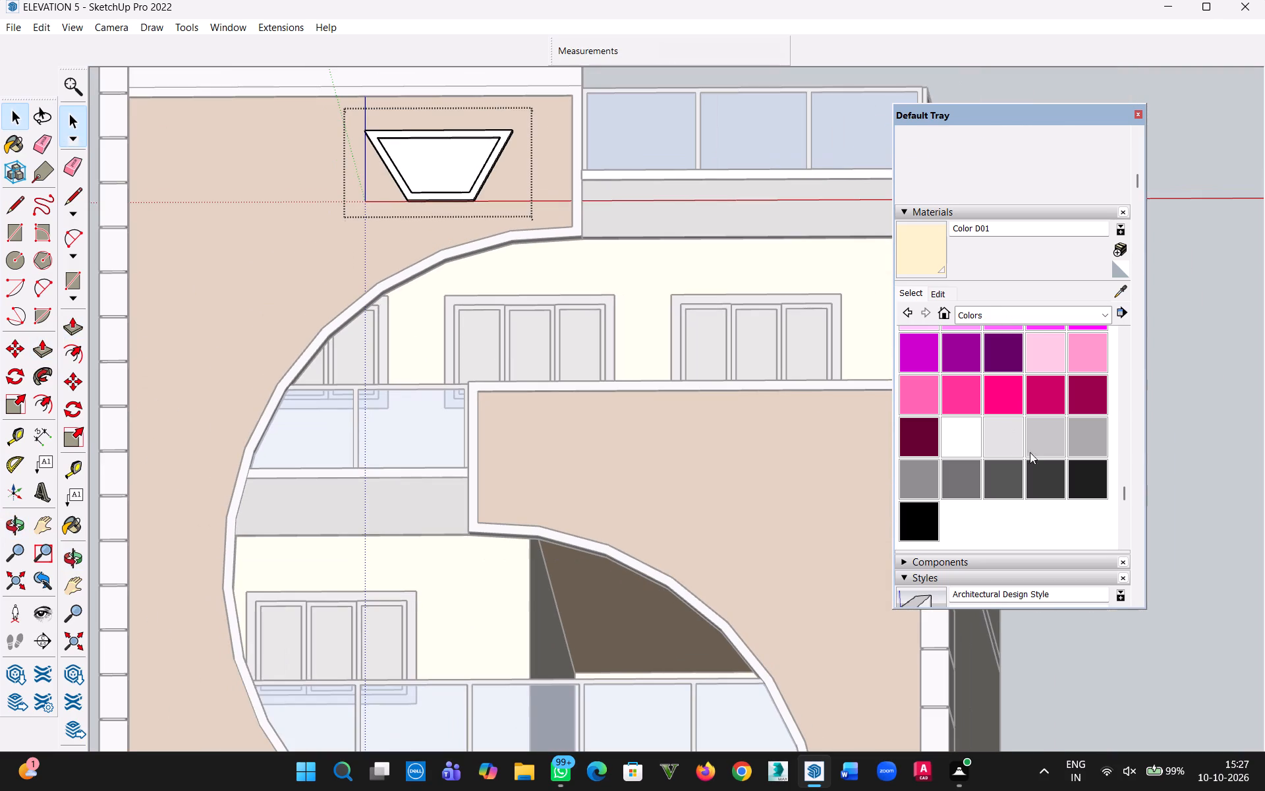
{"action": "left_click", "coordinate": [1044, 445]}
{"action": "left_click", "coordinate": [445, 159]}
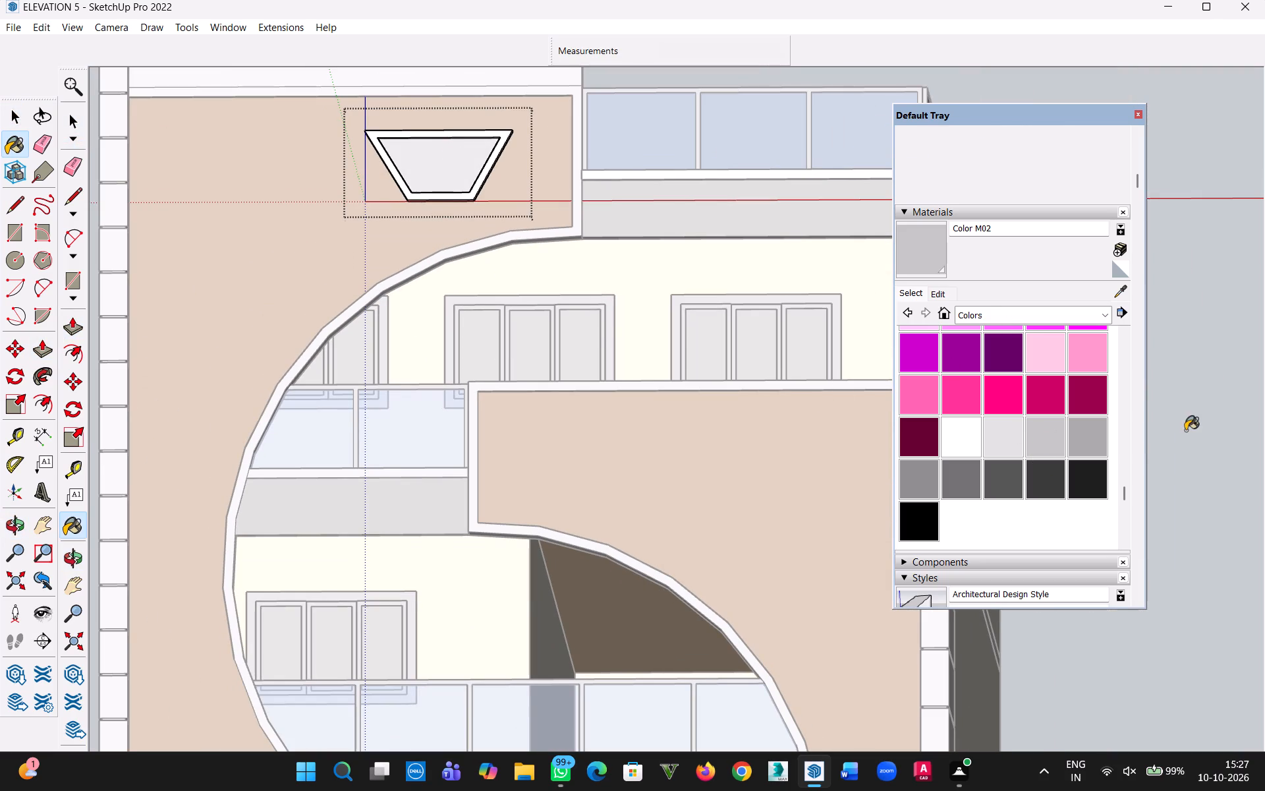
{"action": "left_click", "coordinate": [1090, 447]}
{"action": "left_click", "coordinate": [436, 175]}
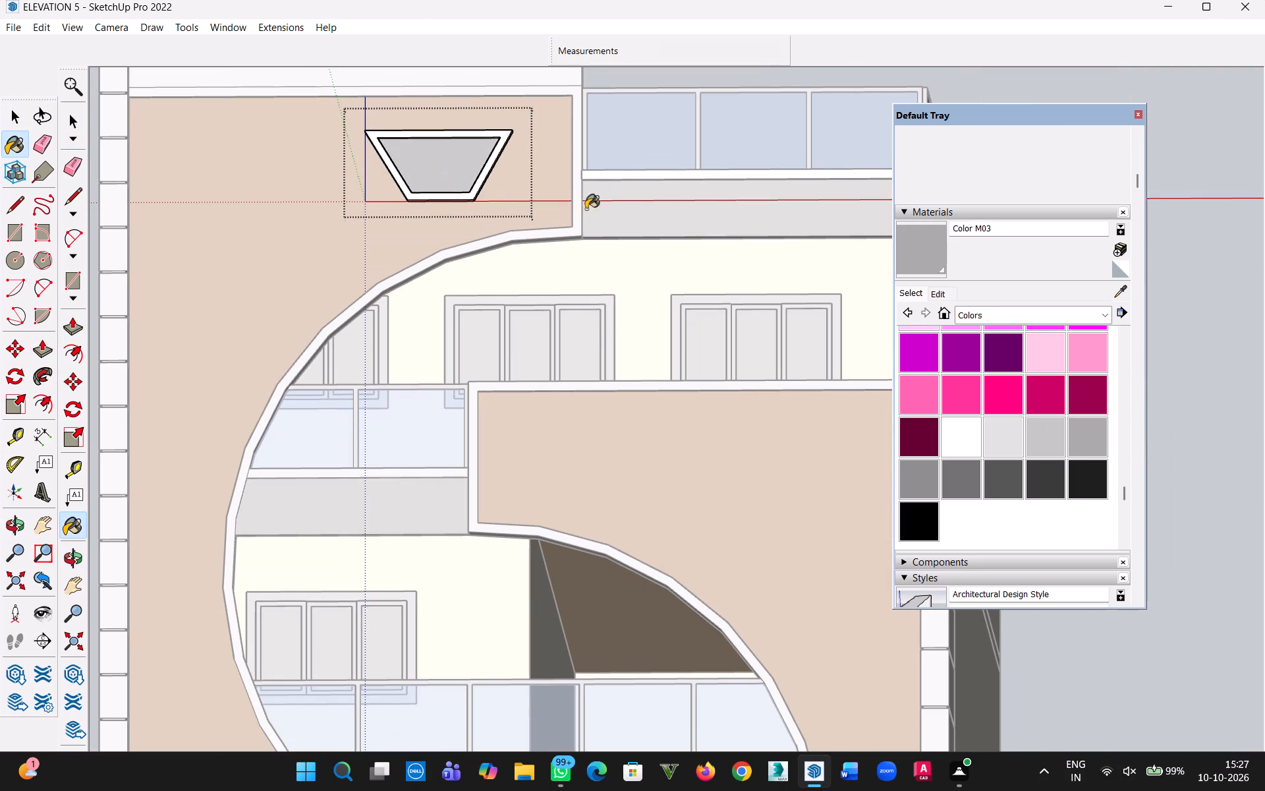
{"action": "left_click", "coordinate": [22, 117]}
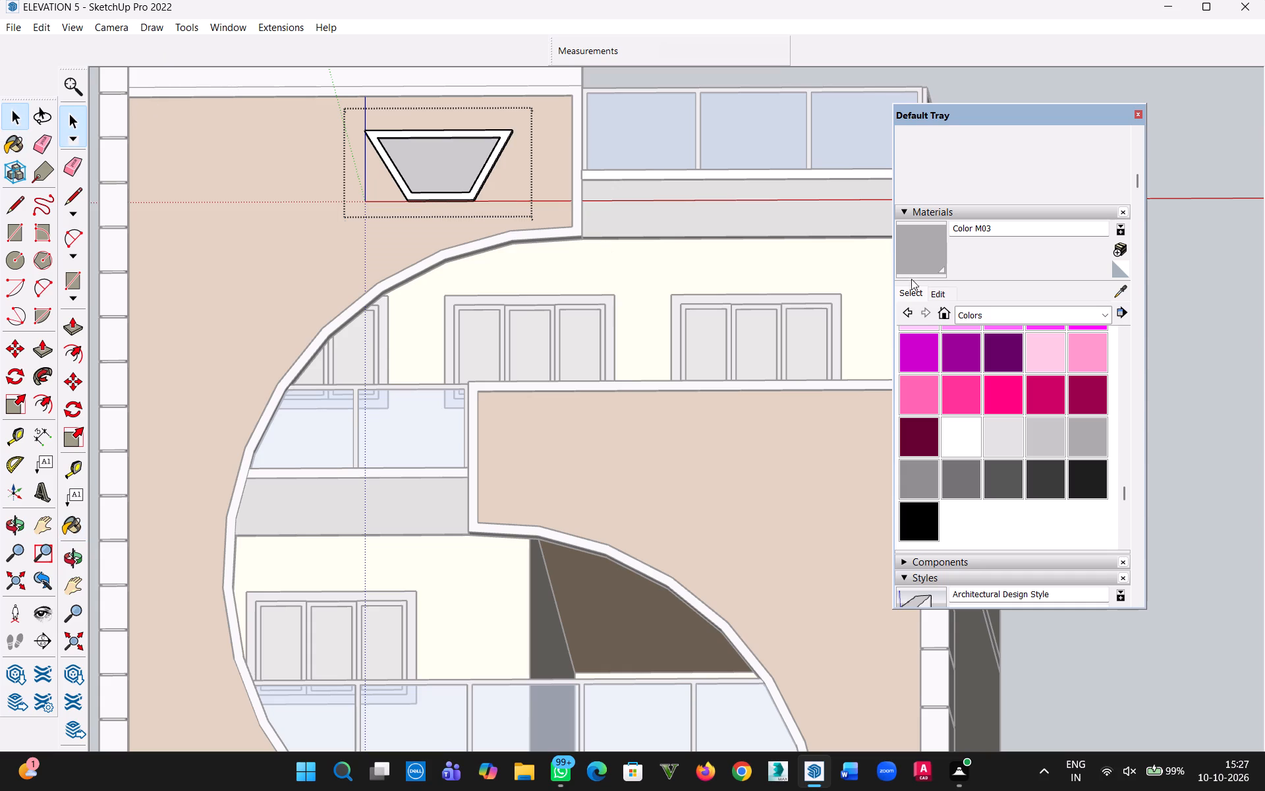
Sample off-white Color M01 from the curved panel's trim, leave group editing and apply it to the whole trapezoid group.
{"action": "left_click", "coordinate": [1116, 293]}
{"action": "left_click", "coordinate": [493, 239]}
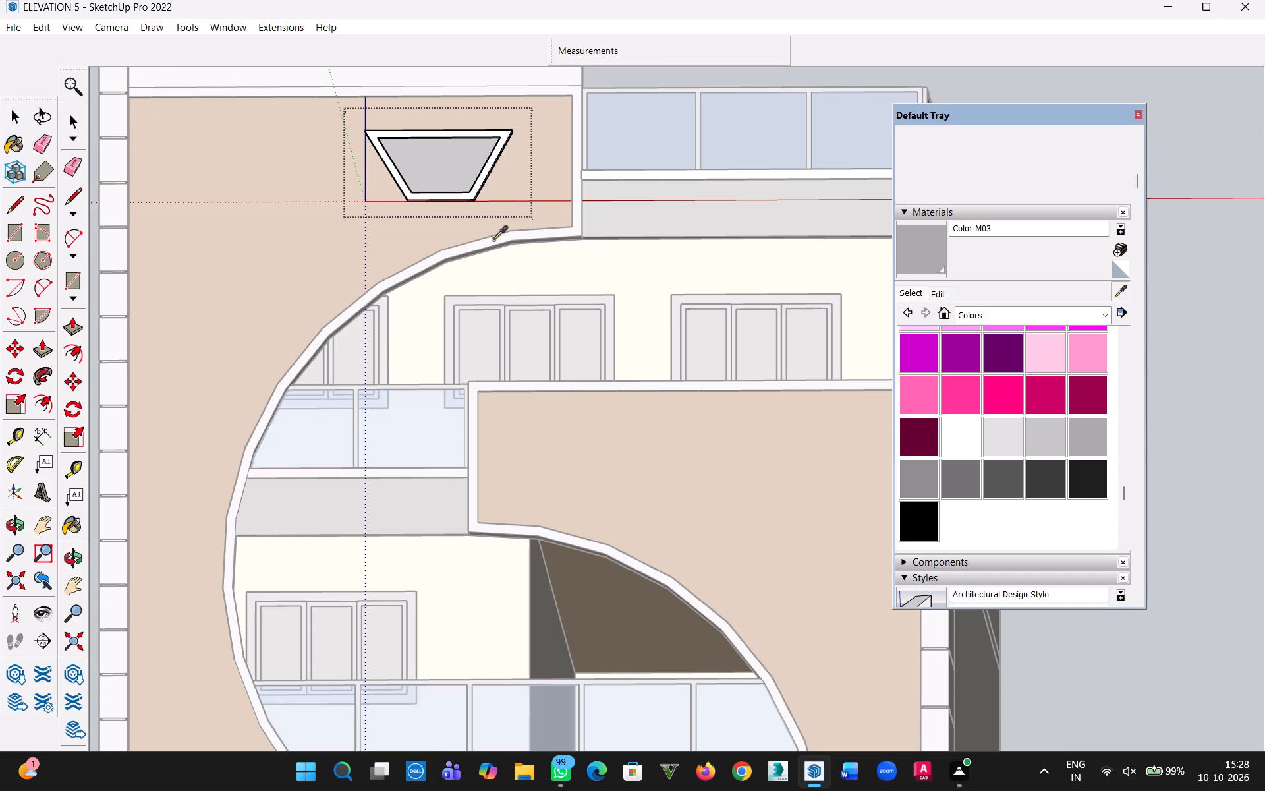
{"action": "left_click", "coordinate": [13, 120]}
{"action": "left_click", "coordinate": [665, 142]}
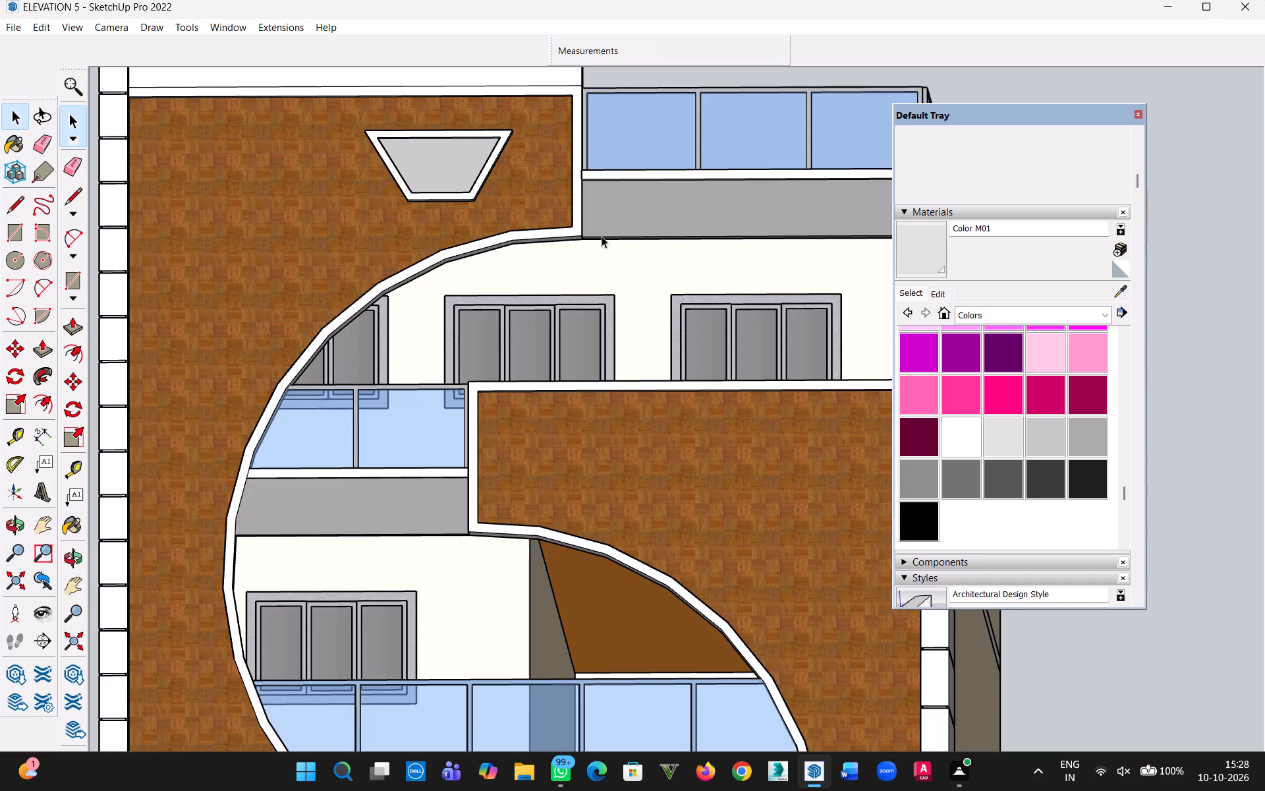
{"action": "key", "text": "b"}
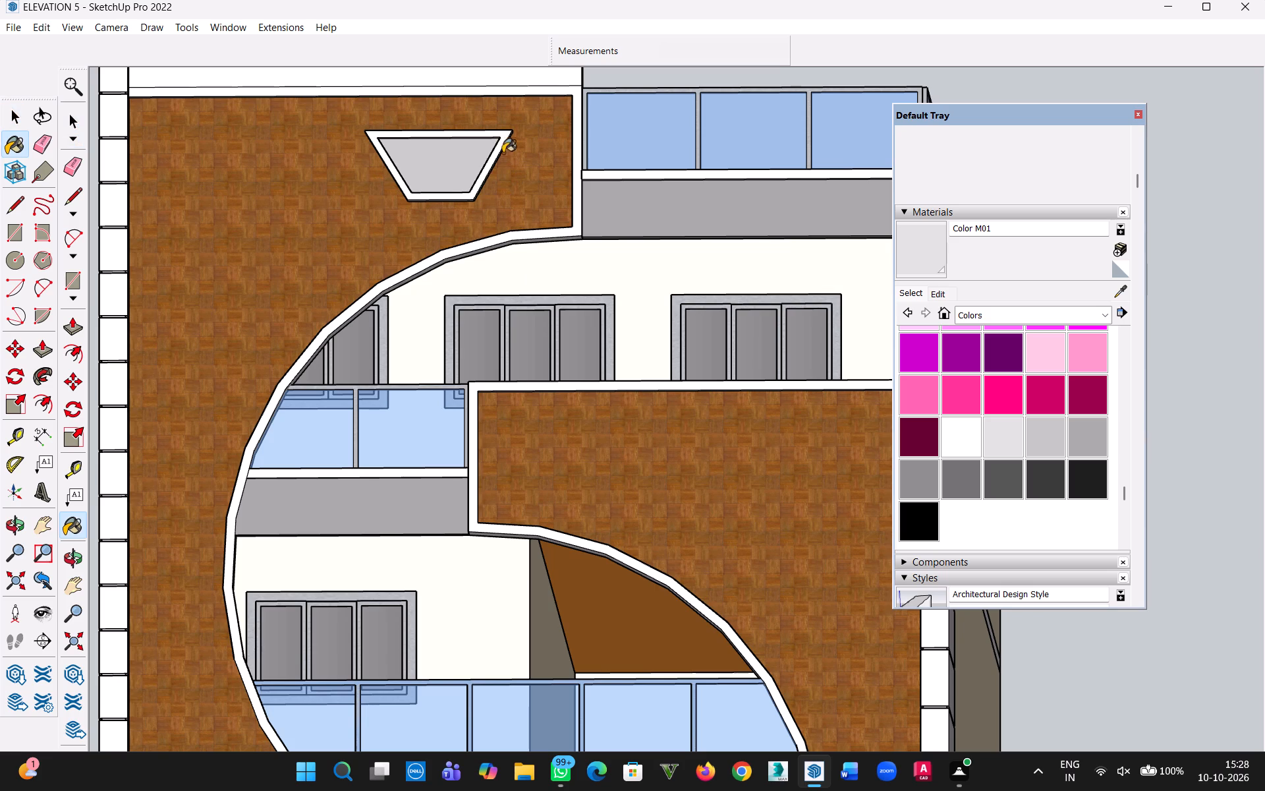
{"action": "left_click", "coordinate": [499, 146]}
{"action": "left_click", "coordinate": [461, 165]}
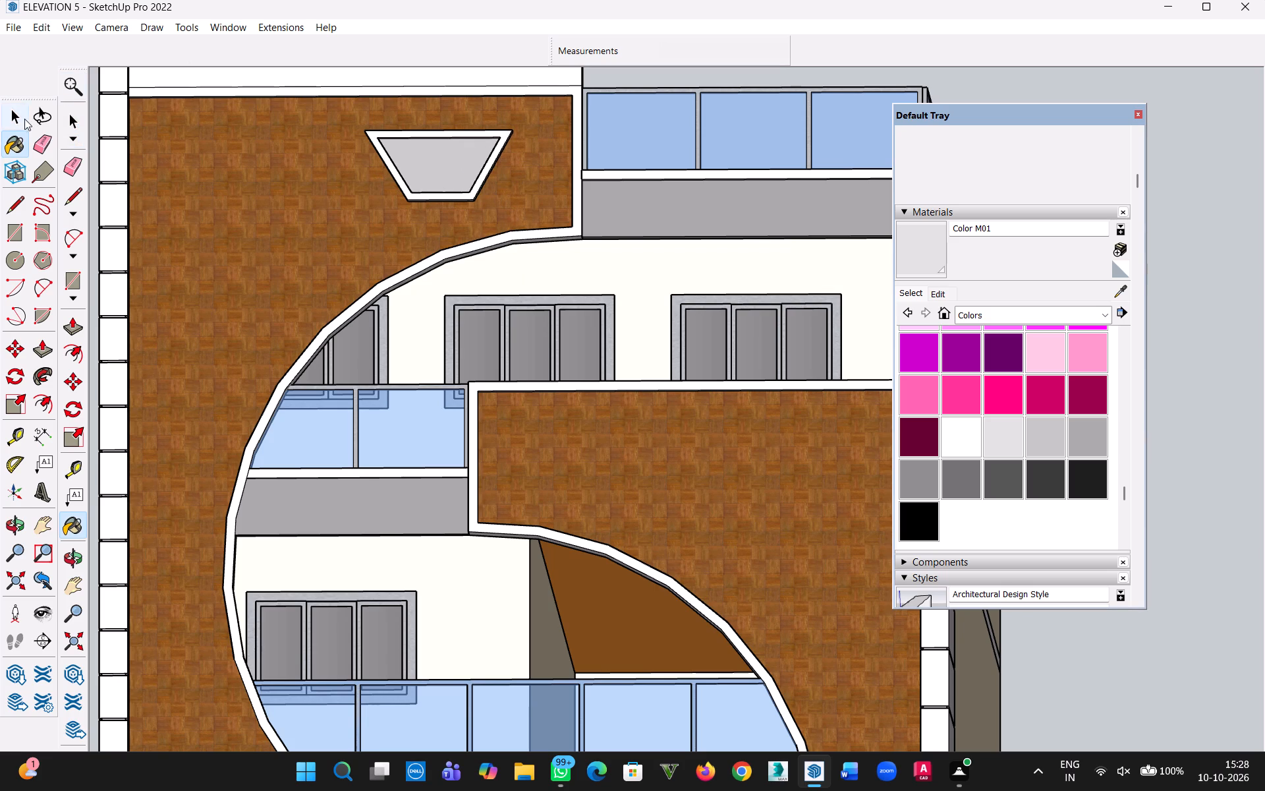
Reopen the trapezoid group and paint its inner face and border with Color M01.
{"action": "left_click", "coordinate": [16, 119]}
{"action": "double_click", "coordinate": [472, 153]}
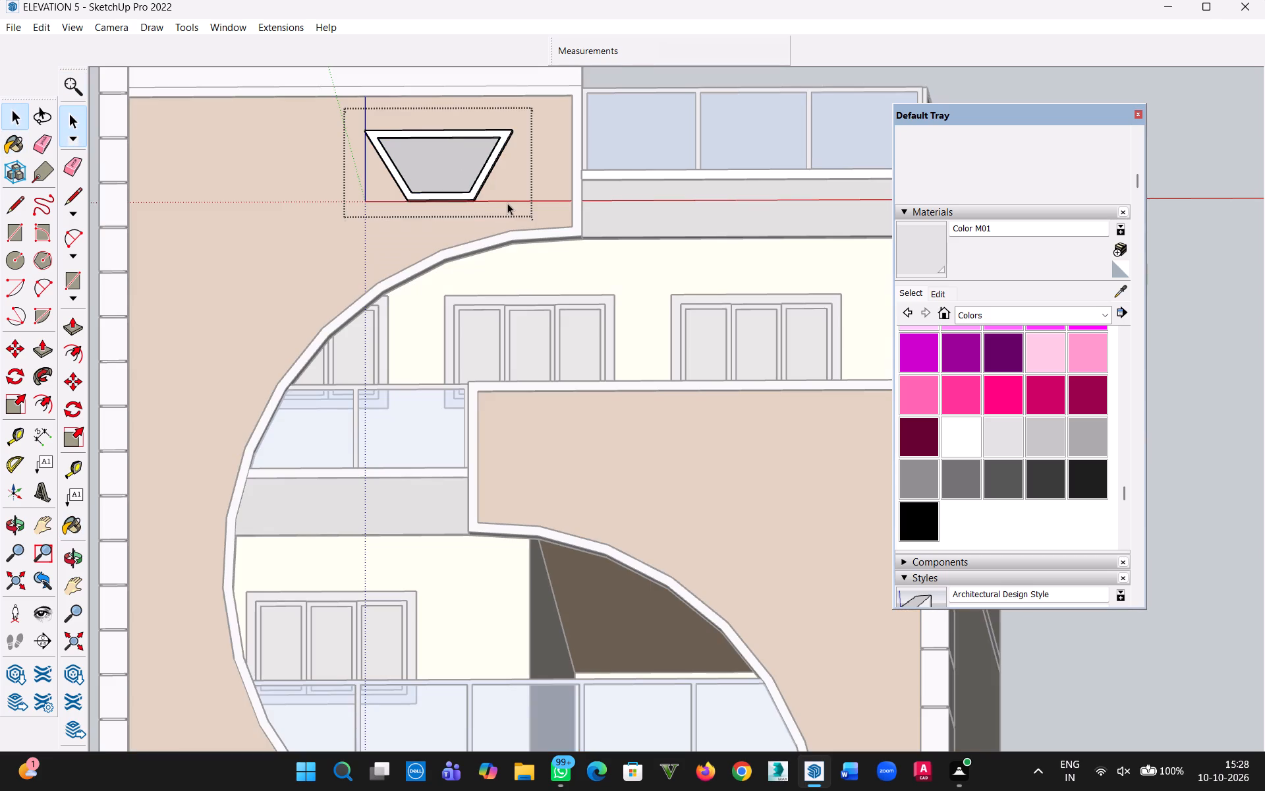
{"action": "key", "text": "b"}
{"action": "left_click", "coordinate": [471, 160]}
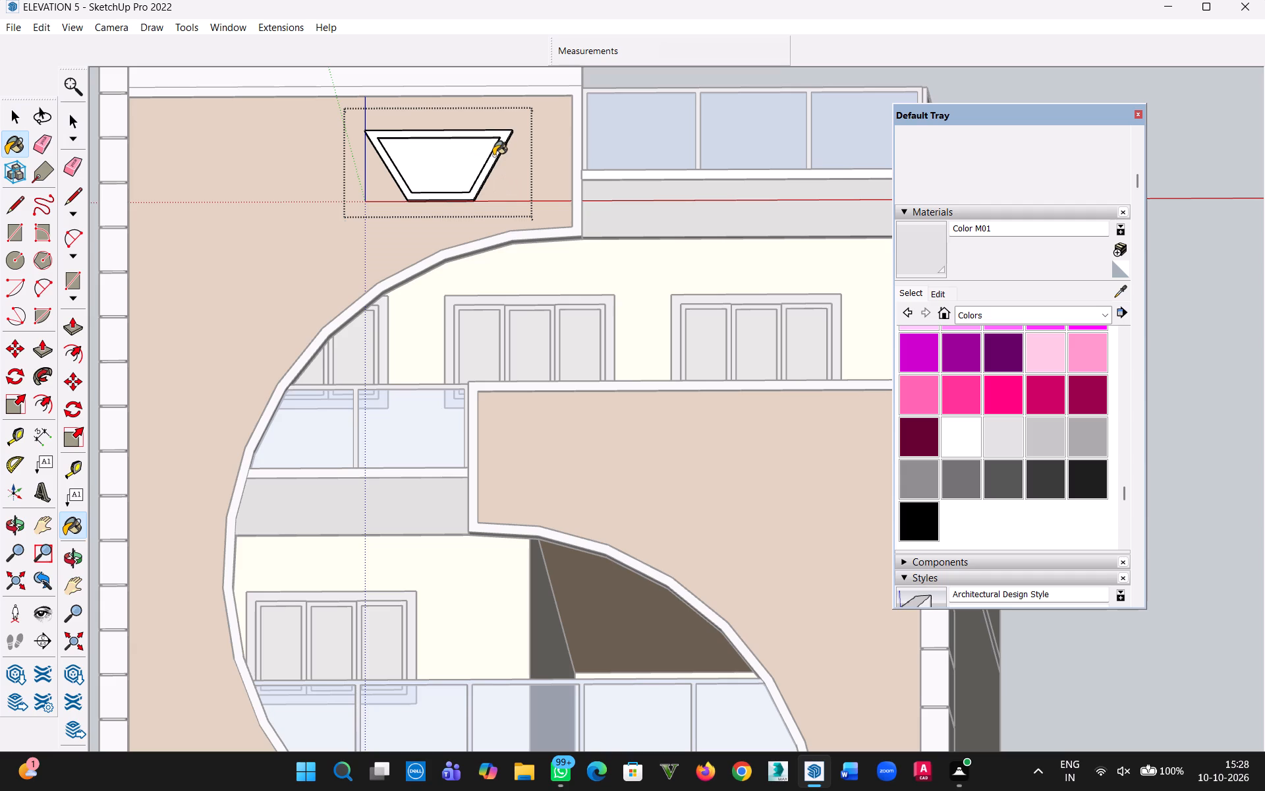
{"action": "double_click", "coordinate": [493, 156]}
{"action": "left_click", "coordinate": [12, 117]}
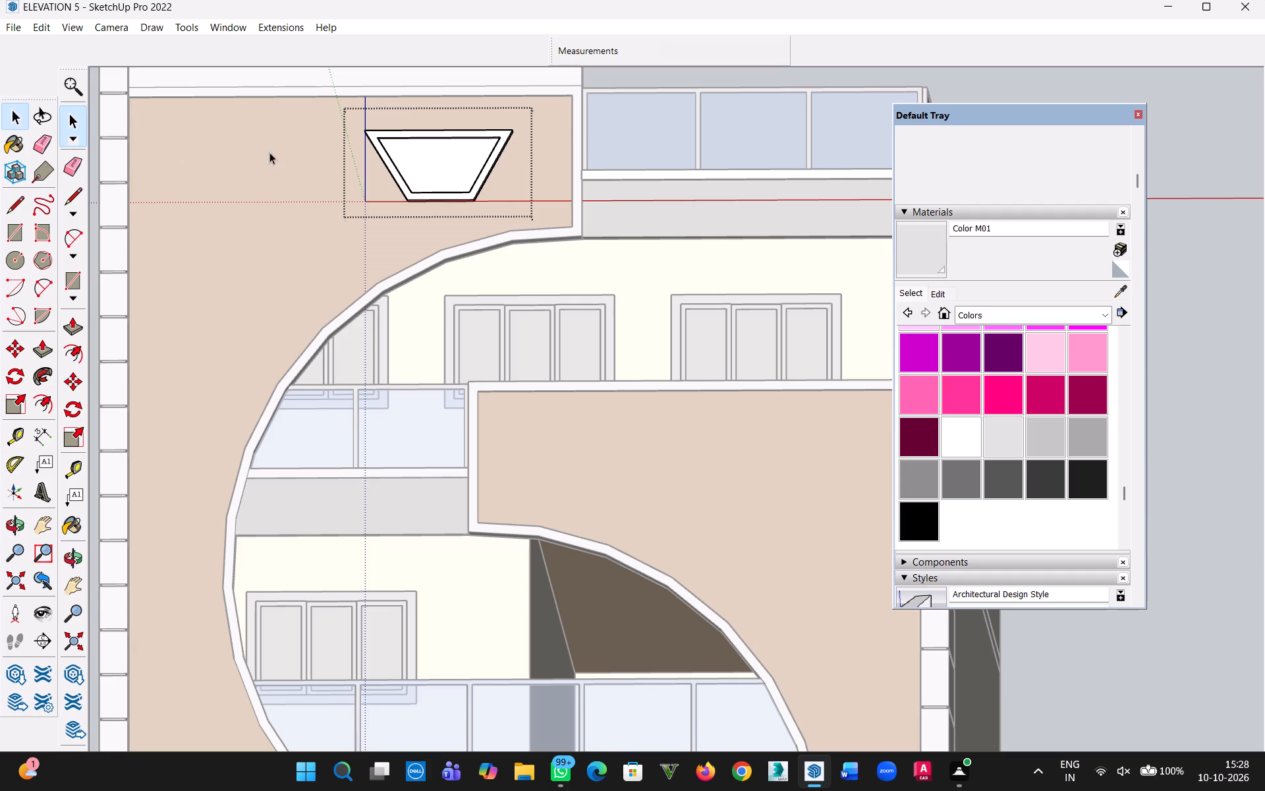
Try Color M04 on the trapezoid's inner face, replace it with Color M03, and leave the group.
{"action": "double_click", "coordinate": [426, 163]}
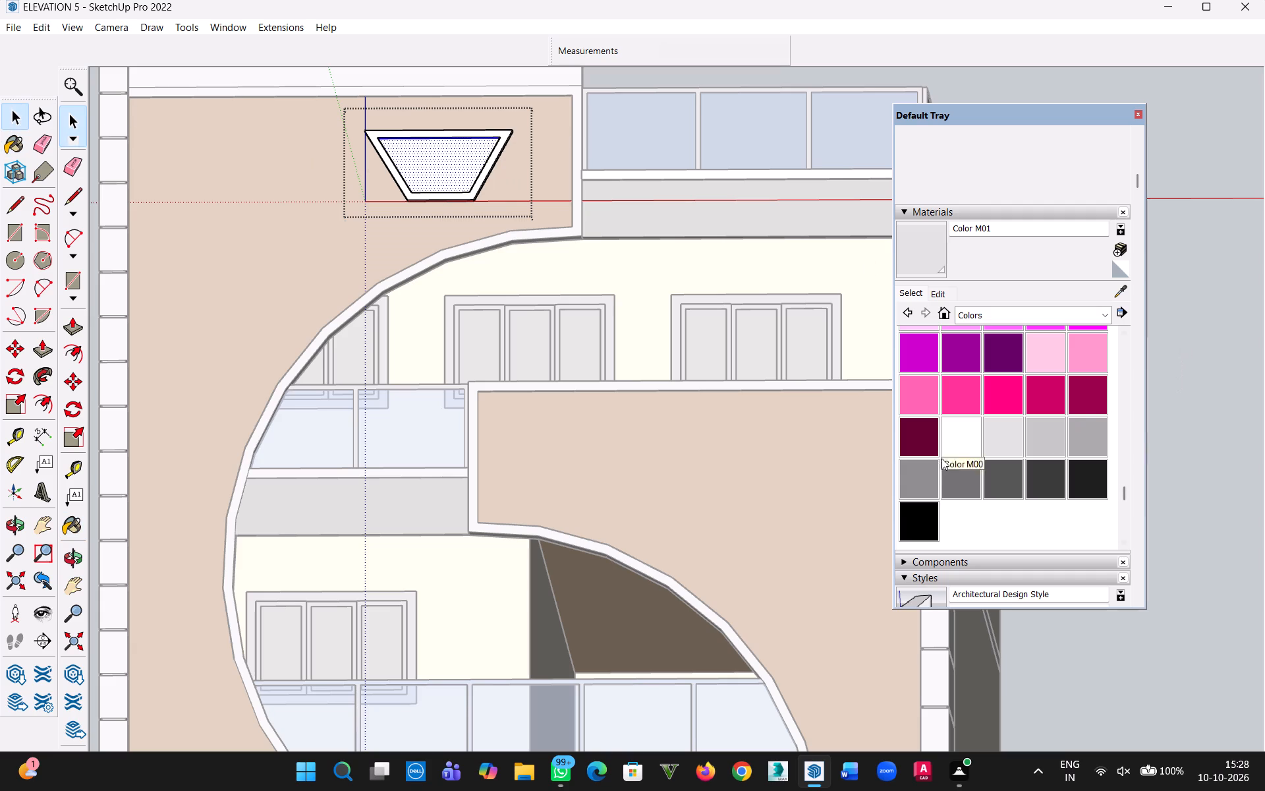
{"action": "left_click", "coordinate": [925, 471]}
{"action": "left_click", "coordinate": [459, 165]}
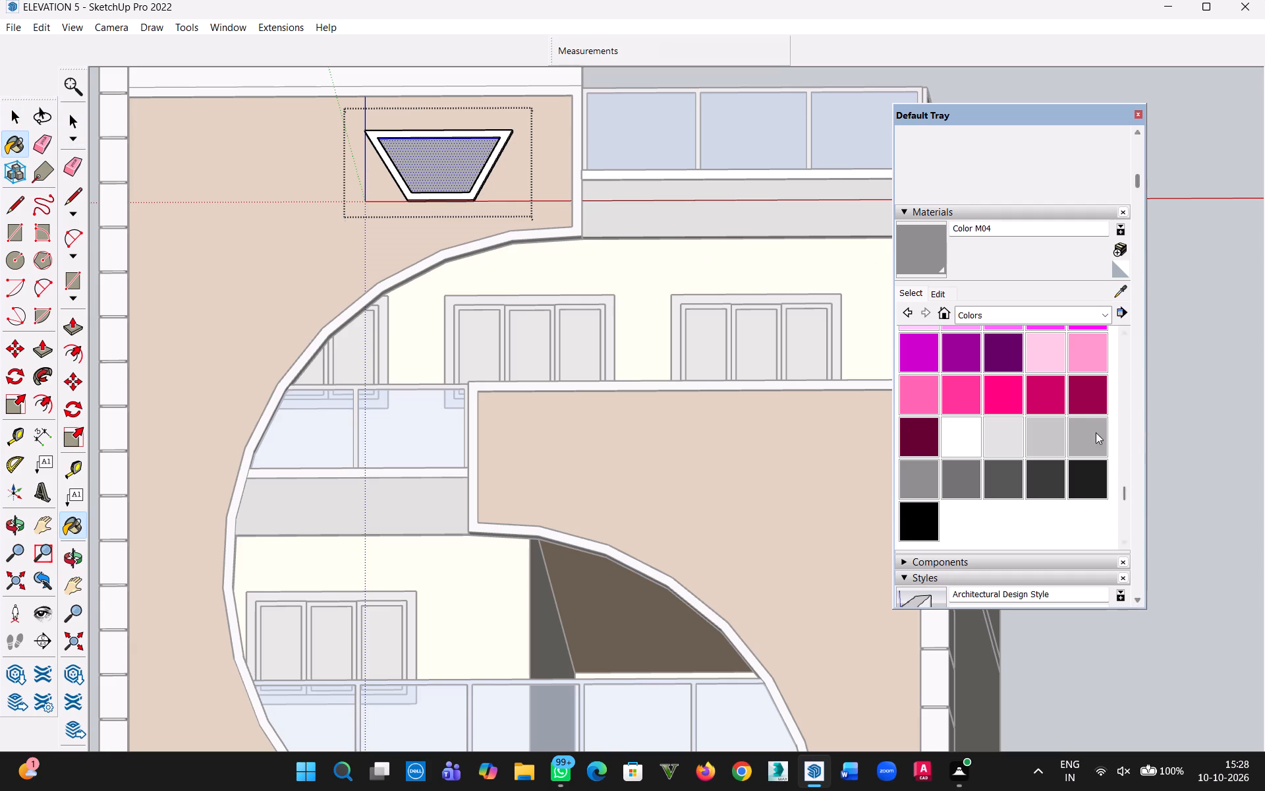
{"action": "left_click", "coordinate": [1096, 432]}
{"action": "left_click", "coordinate": [450, 175]}
{"action": "left_click", "coordinate": [16, 123]}
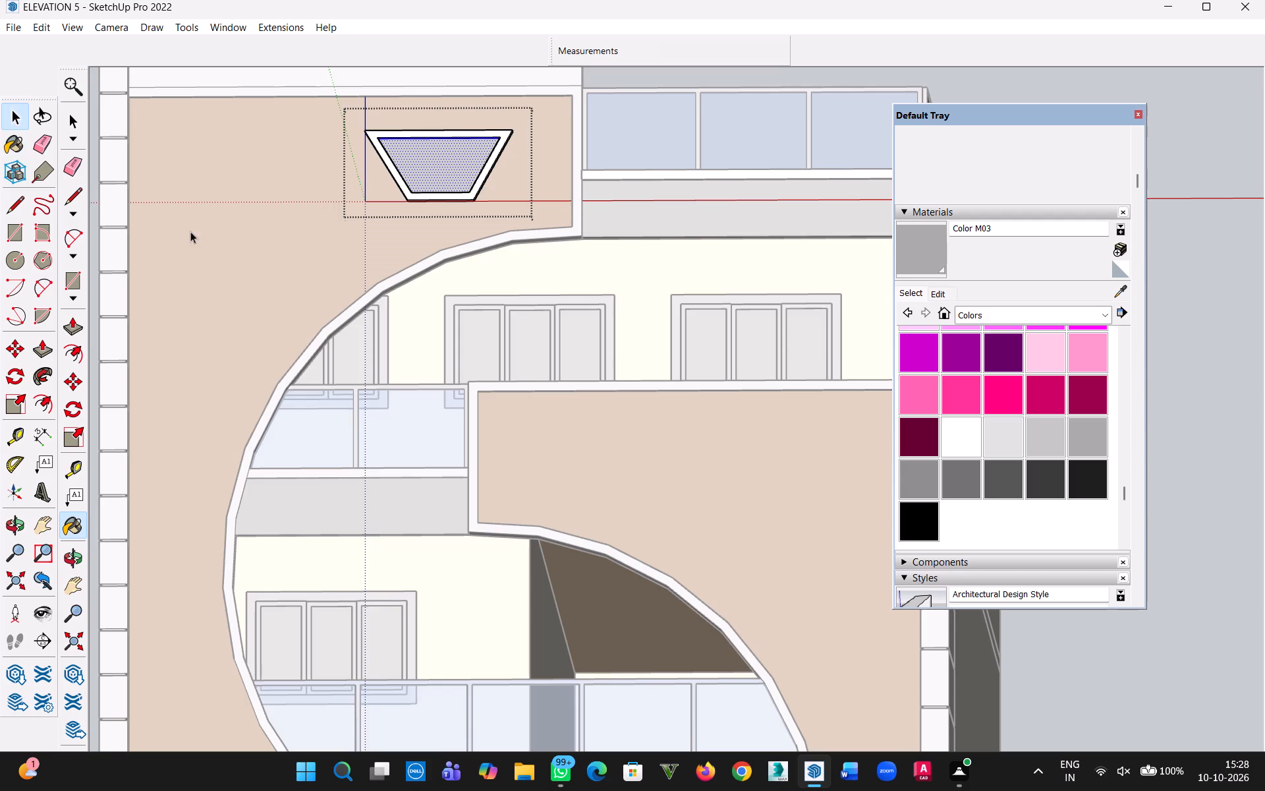
{"action": "left_click", "coordinate": [310, 307]}
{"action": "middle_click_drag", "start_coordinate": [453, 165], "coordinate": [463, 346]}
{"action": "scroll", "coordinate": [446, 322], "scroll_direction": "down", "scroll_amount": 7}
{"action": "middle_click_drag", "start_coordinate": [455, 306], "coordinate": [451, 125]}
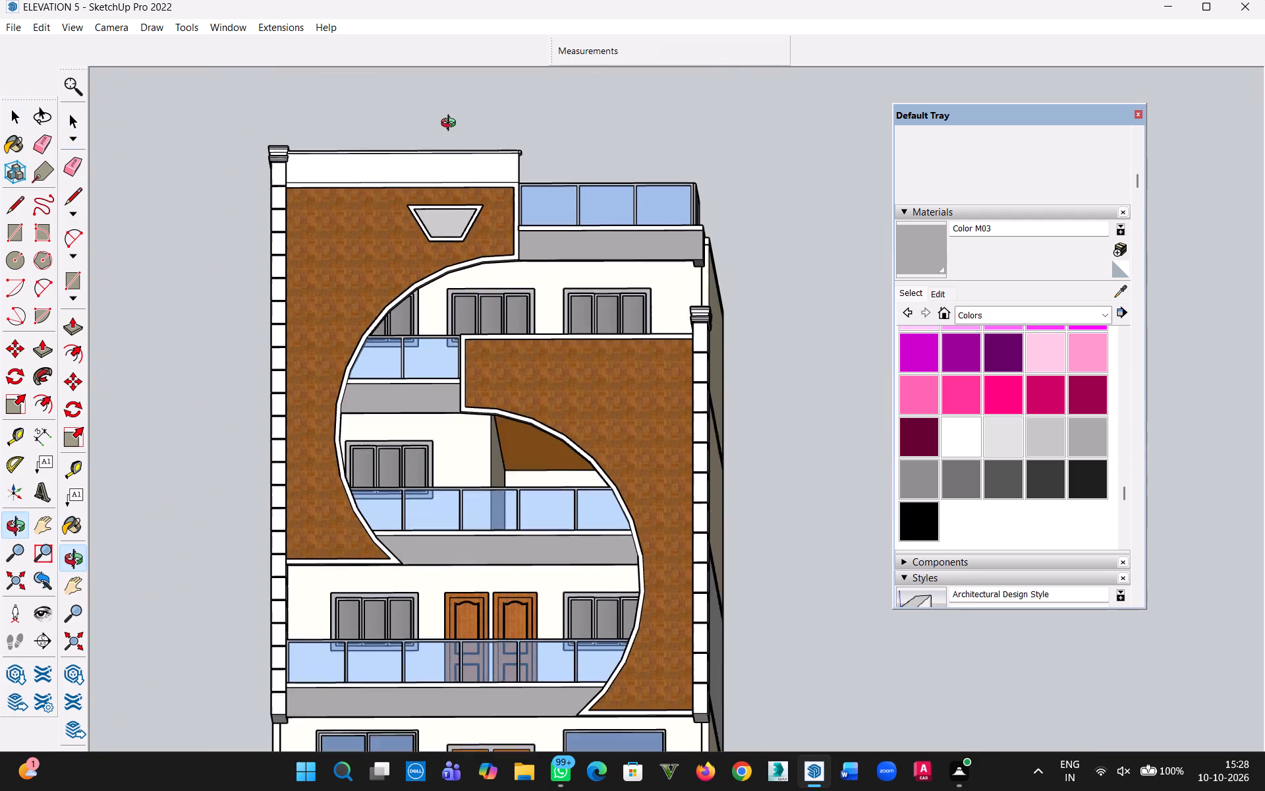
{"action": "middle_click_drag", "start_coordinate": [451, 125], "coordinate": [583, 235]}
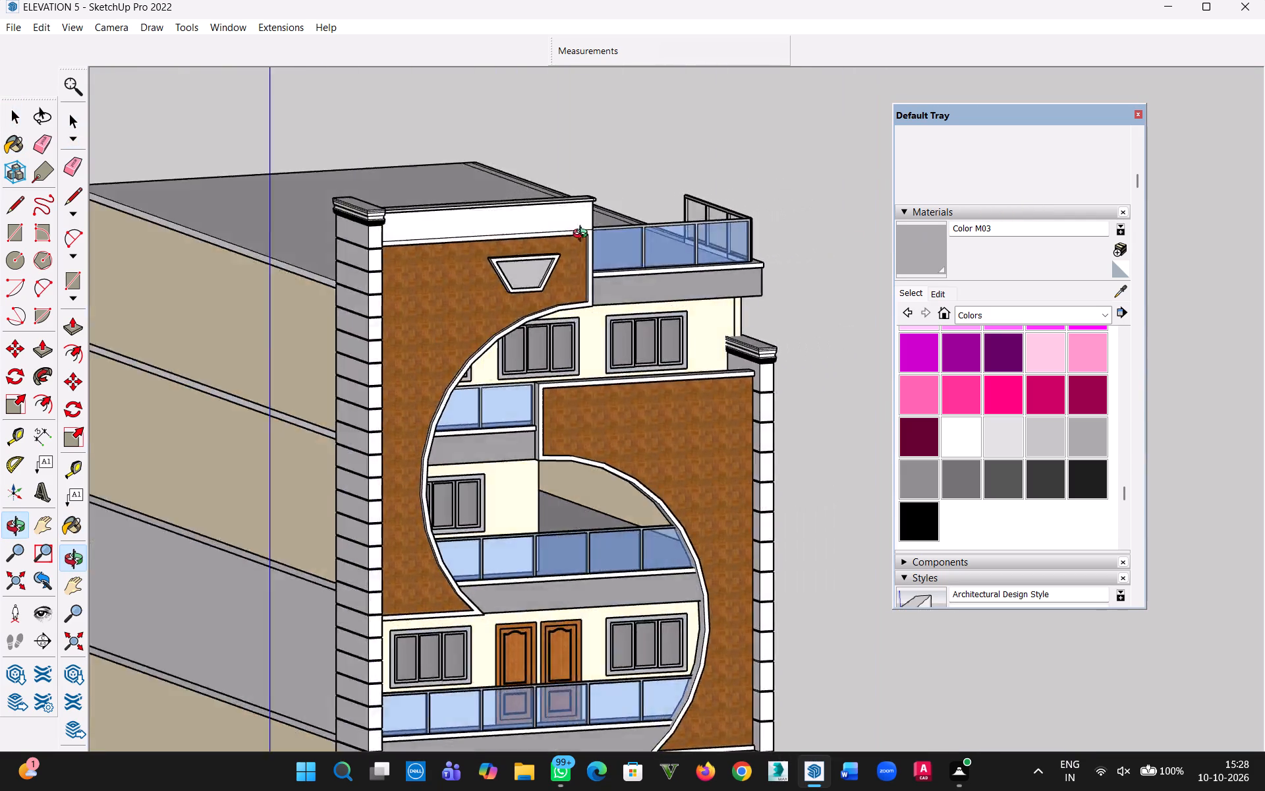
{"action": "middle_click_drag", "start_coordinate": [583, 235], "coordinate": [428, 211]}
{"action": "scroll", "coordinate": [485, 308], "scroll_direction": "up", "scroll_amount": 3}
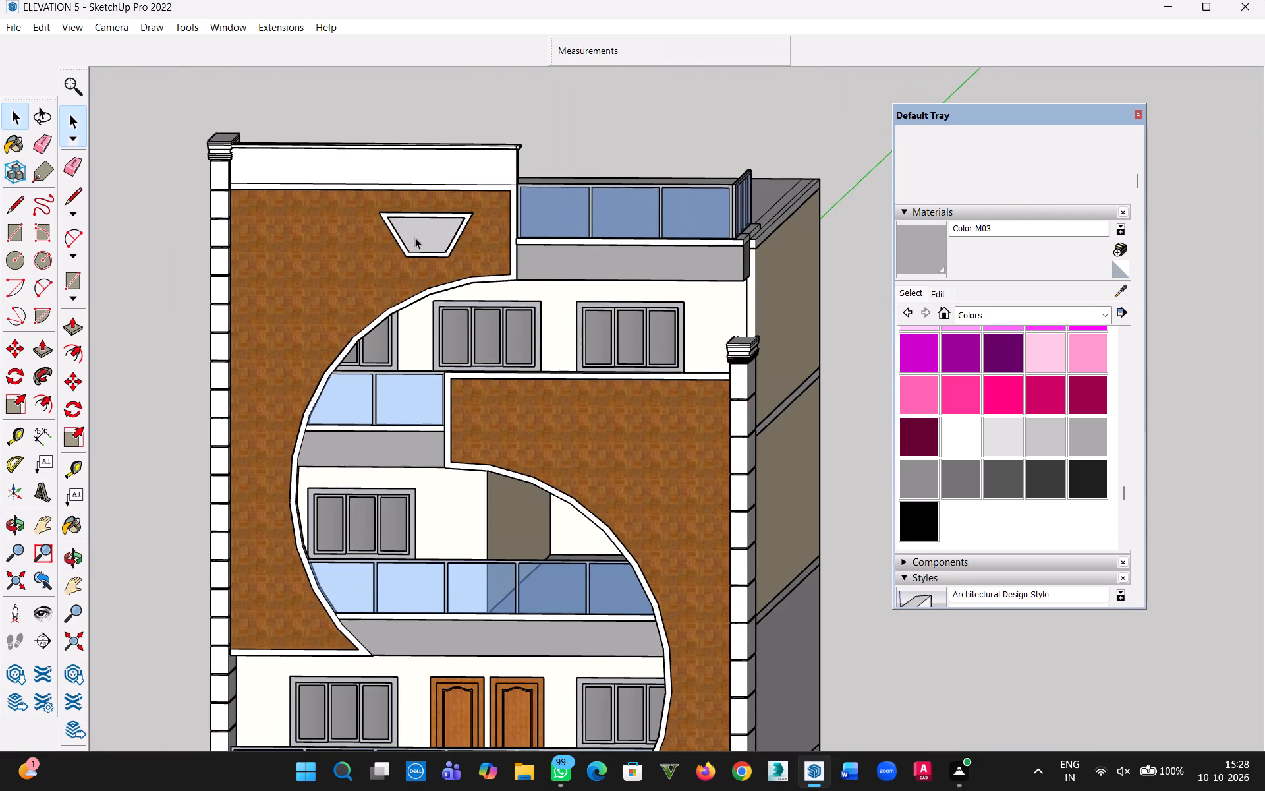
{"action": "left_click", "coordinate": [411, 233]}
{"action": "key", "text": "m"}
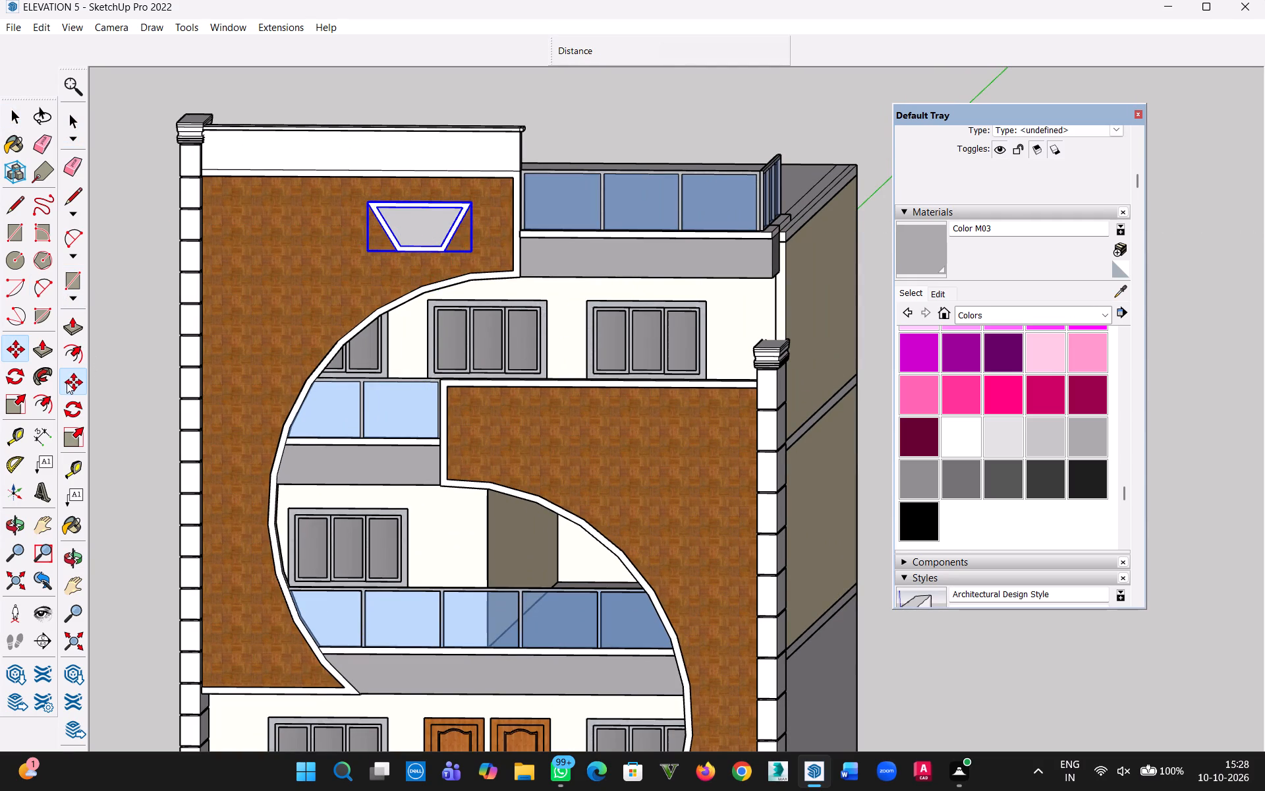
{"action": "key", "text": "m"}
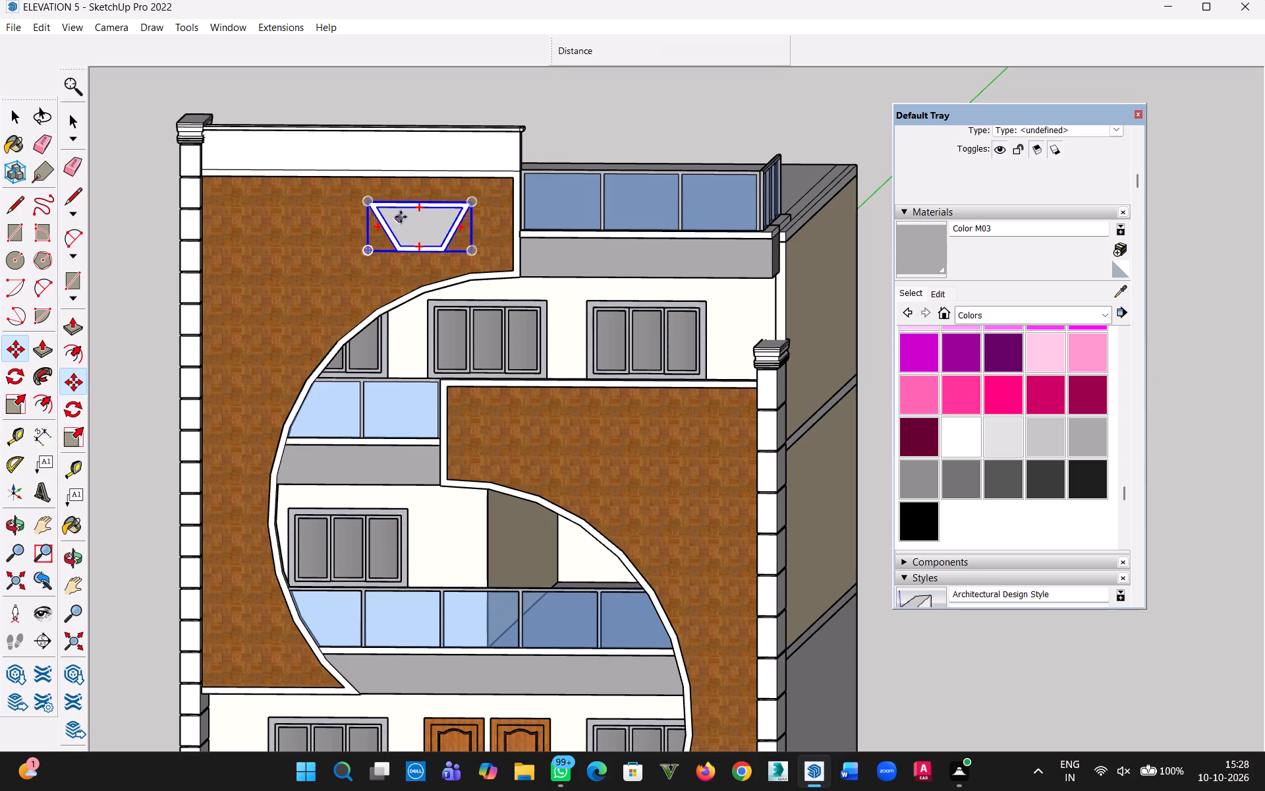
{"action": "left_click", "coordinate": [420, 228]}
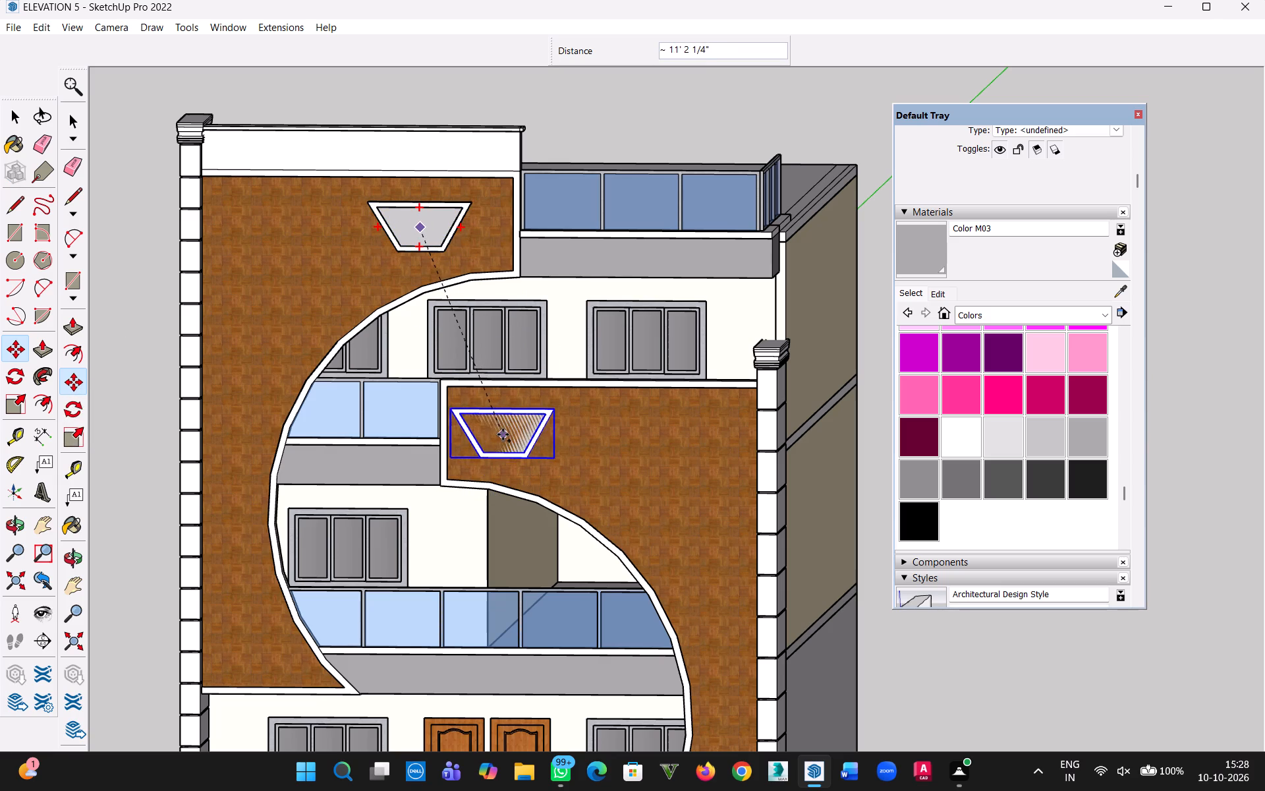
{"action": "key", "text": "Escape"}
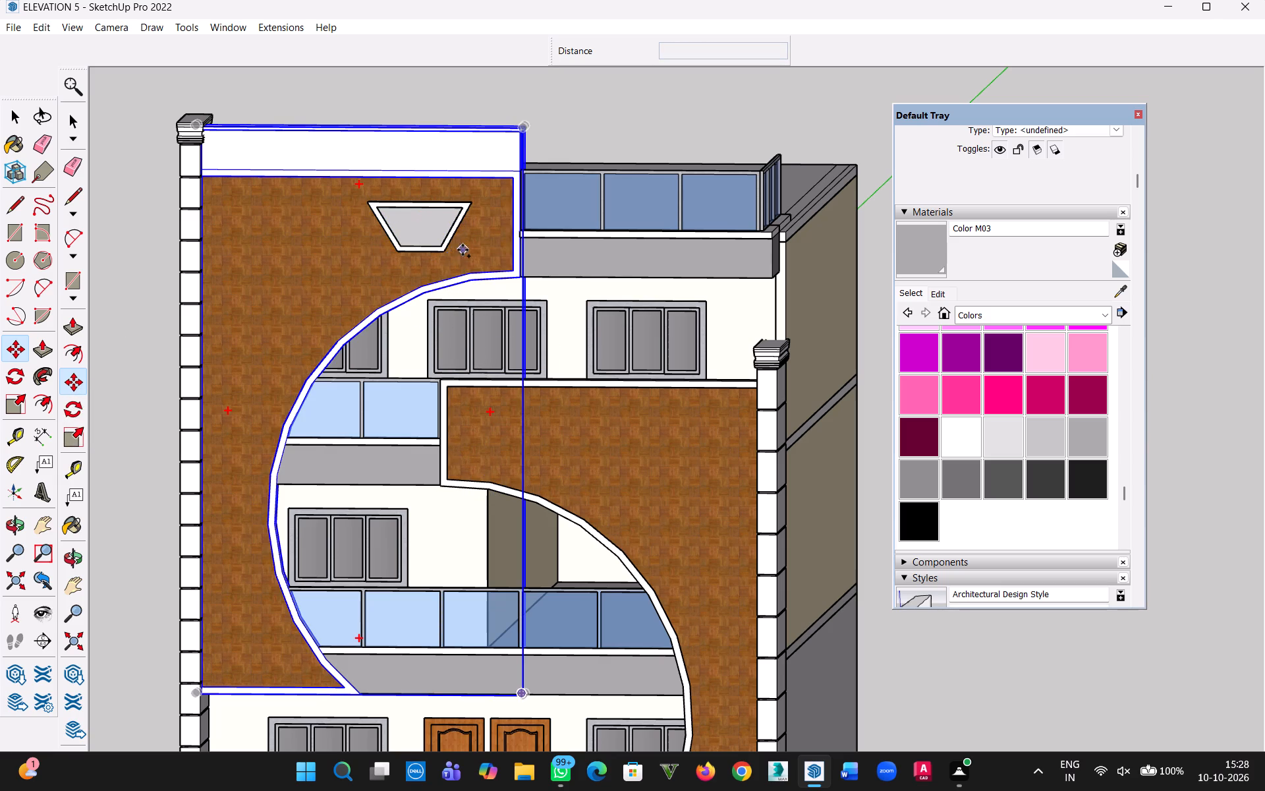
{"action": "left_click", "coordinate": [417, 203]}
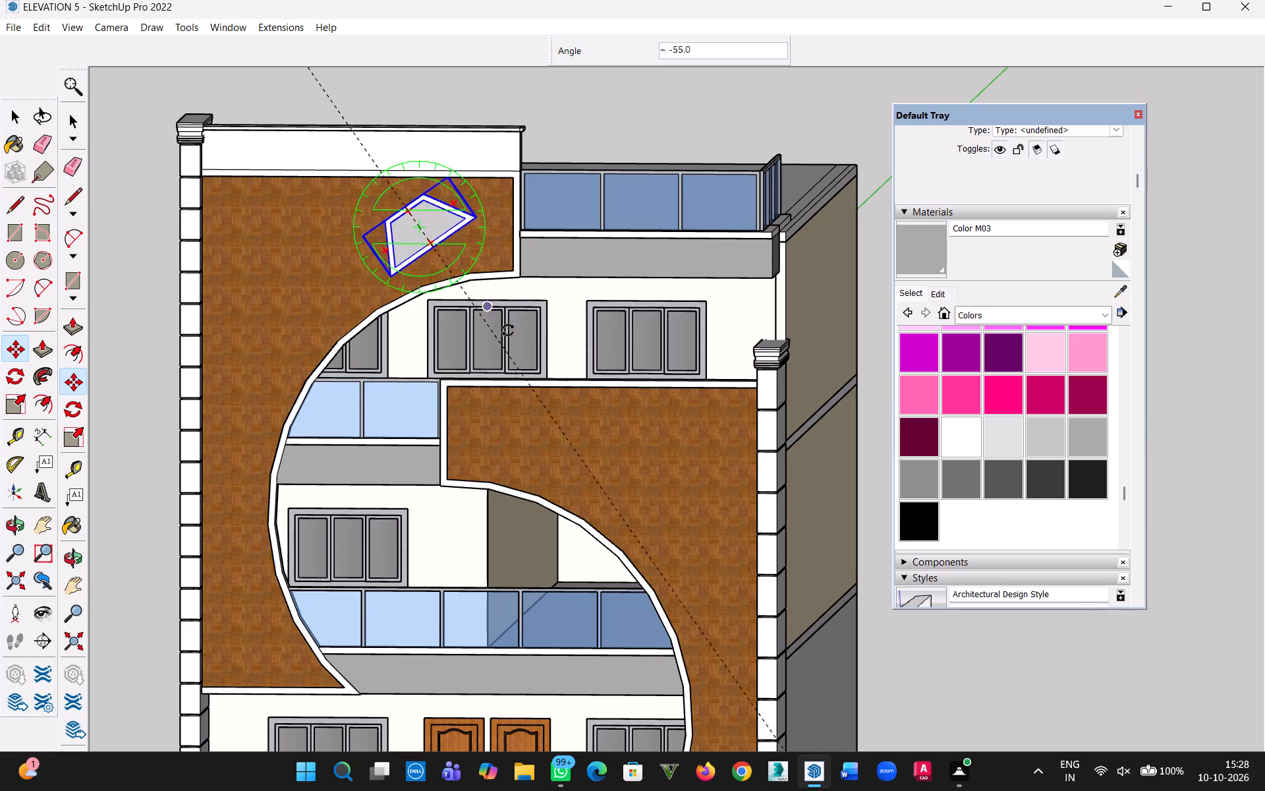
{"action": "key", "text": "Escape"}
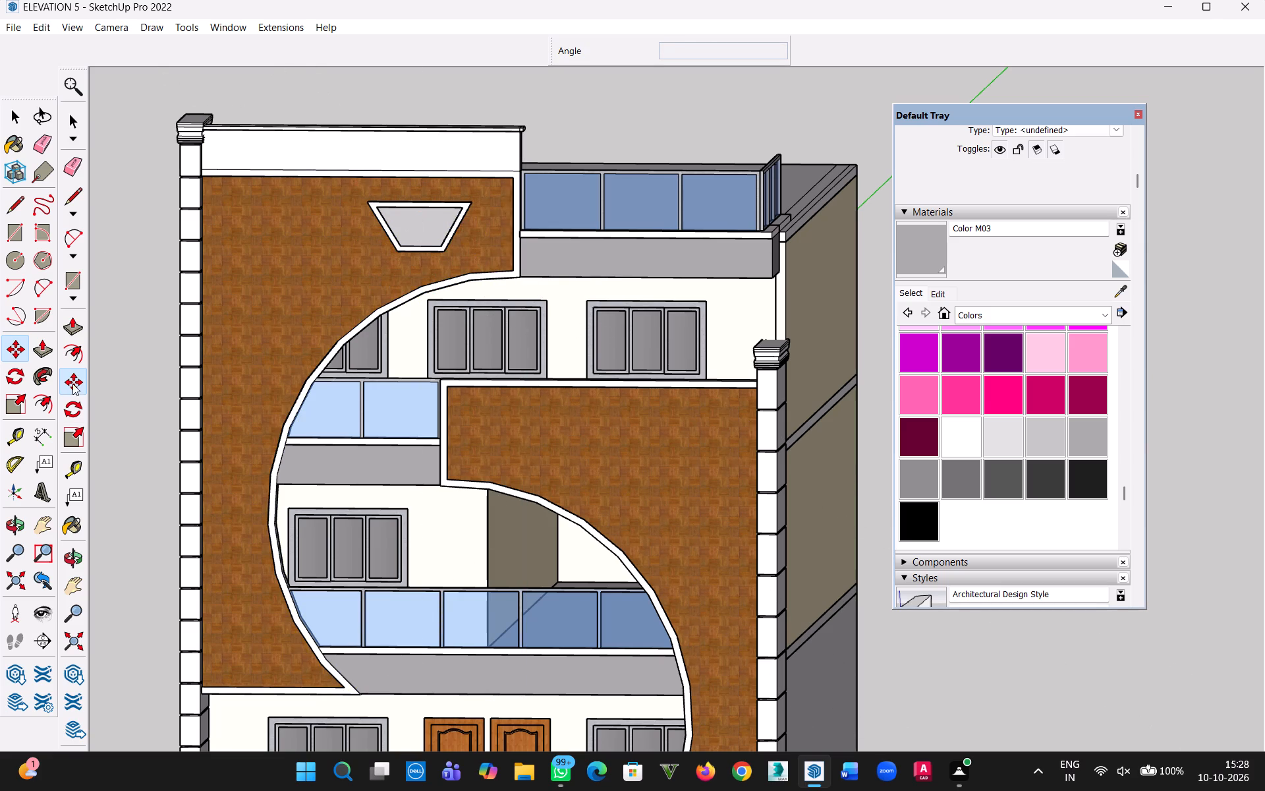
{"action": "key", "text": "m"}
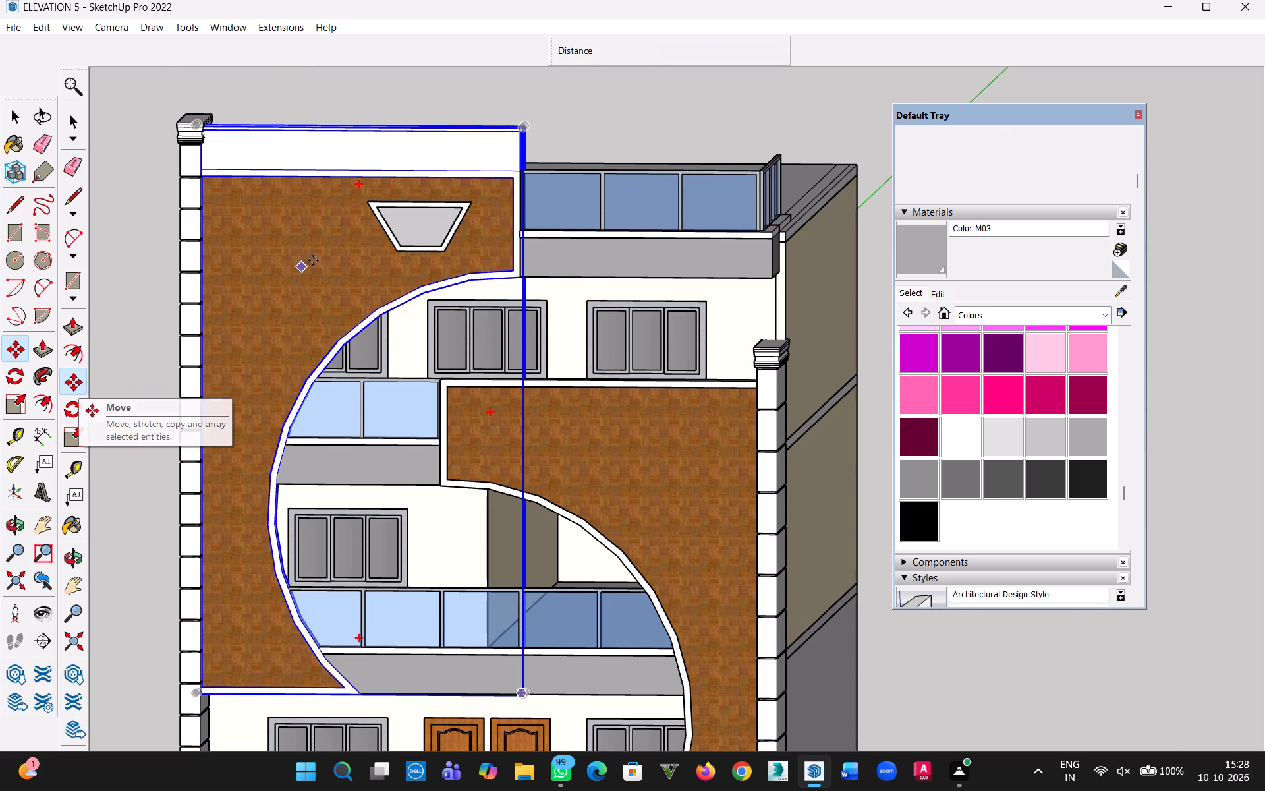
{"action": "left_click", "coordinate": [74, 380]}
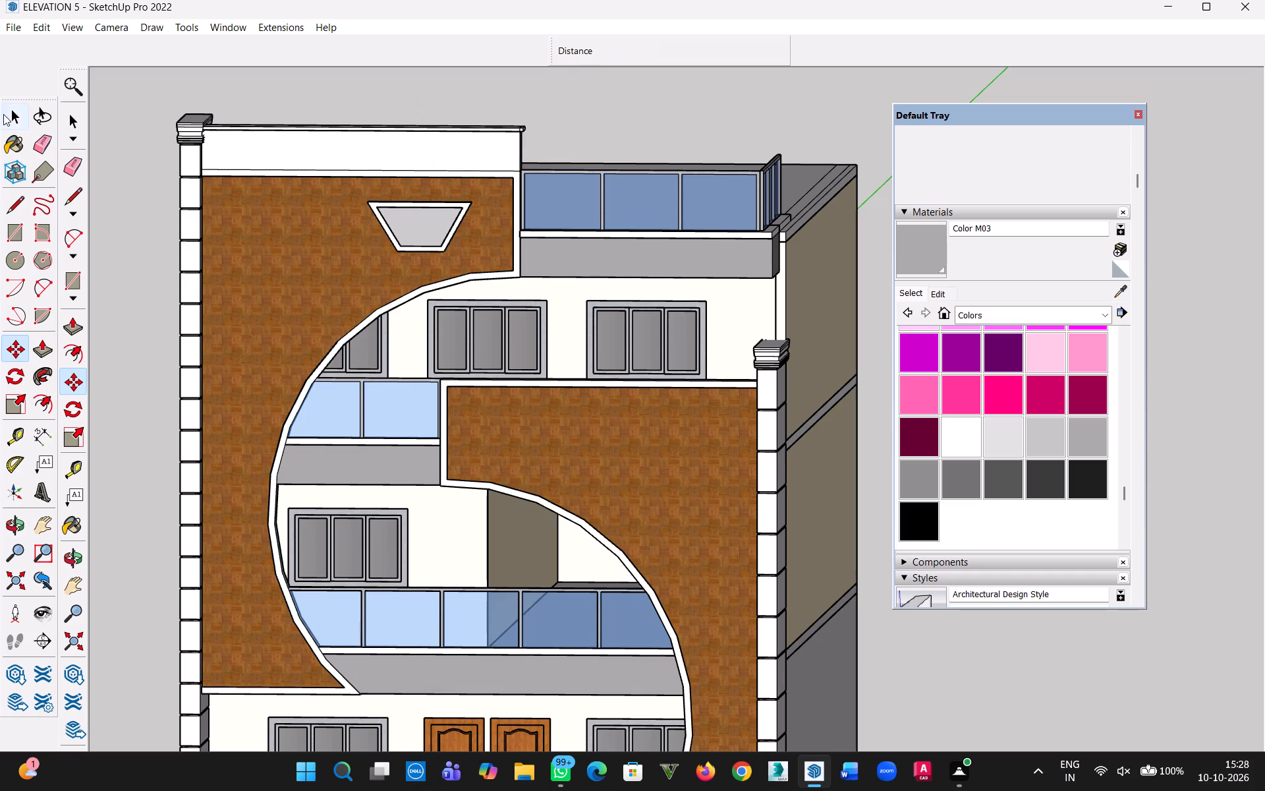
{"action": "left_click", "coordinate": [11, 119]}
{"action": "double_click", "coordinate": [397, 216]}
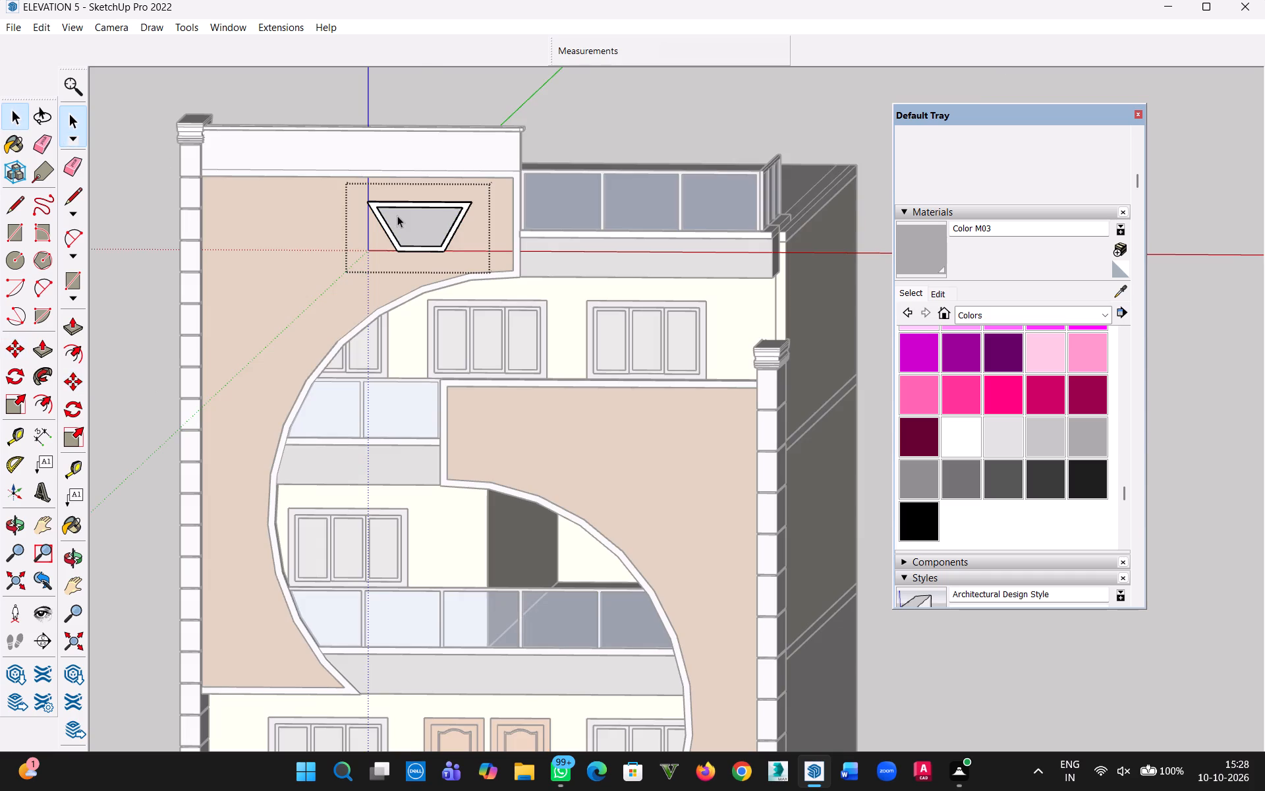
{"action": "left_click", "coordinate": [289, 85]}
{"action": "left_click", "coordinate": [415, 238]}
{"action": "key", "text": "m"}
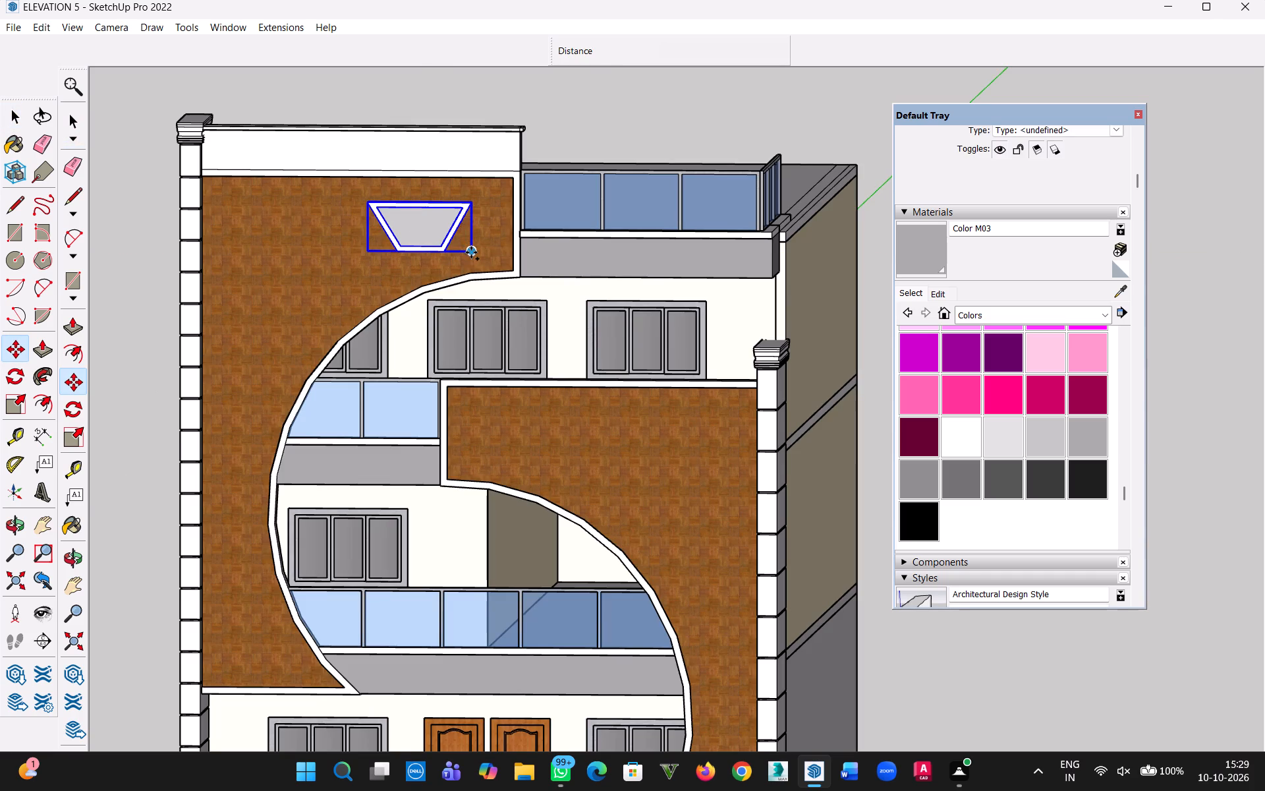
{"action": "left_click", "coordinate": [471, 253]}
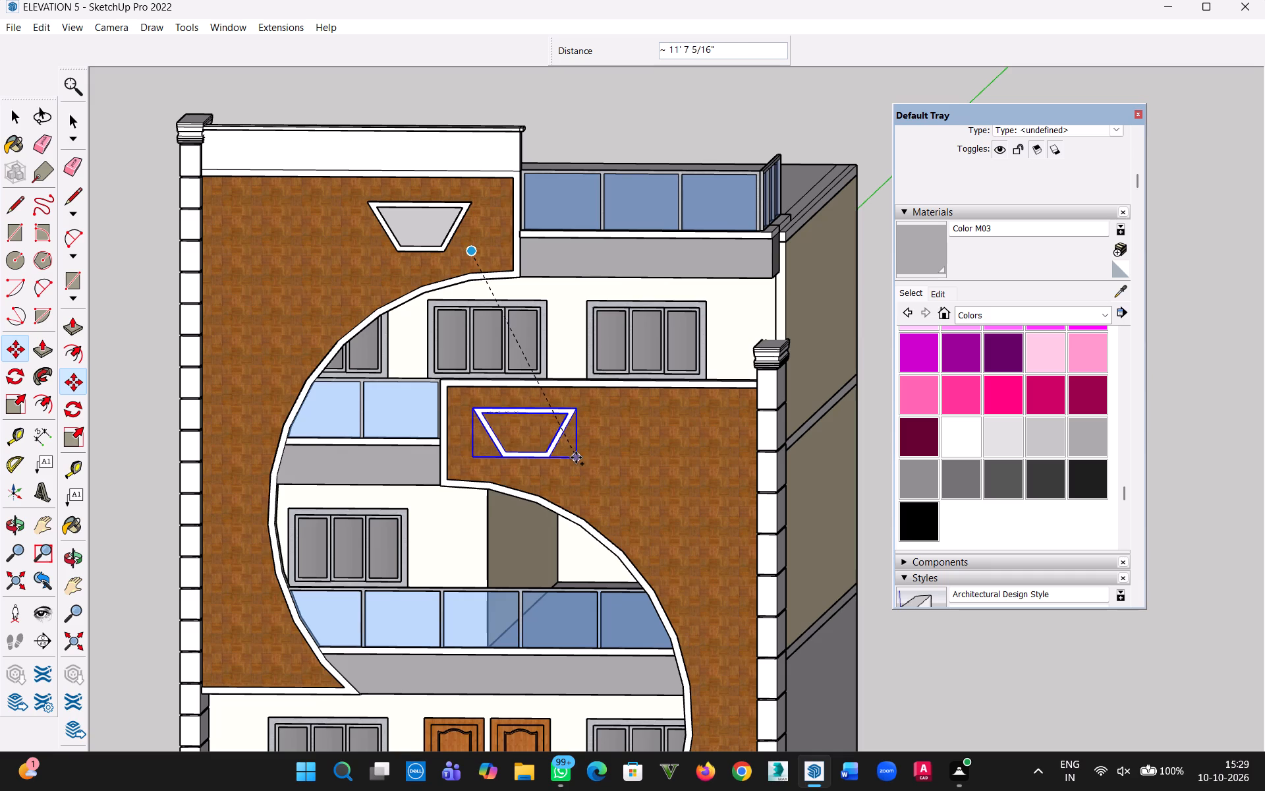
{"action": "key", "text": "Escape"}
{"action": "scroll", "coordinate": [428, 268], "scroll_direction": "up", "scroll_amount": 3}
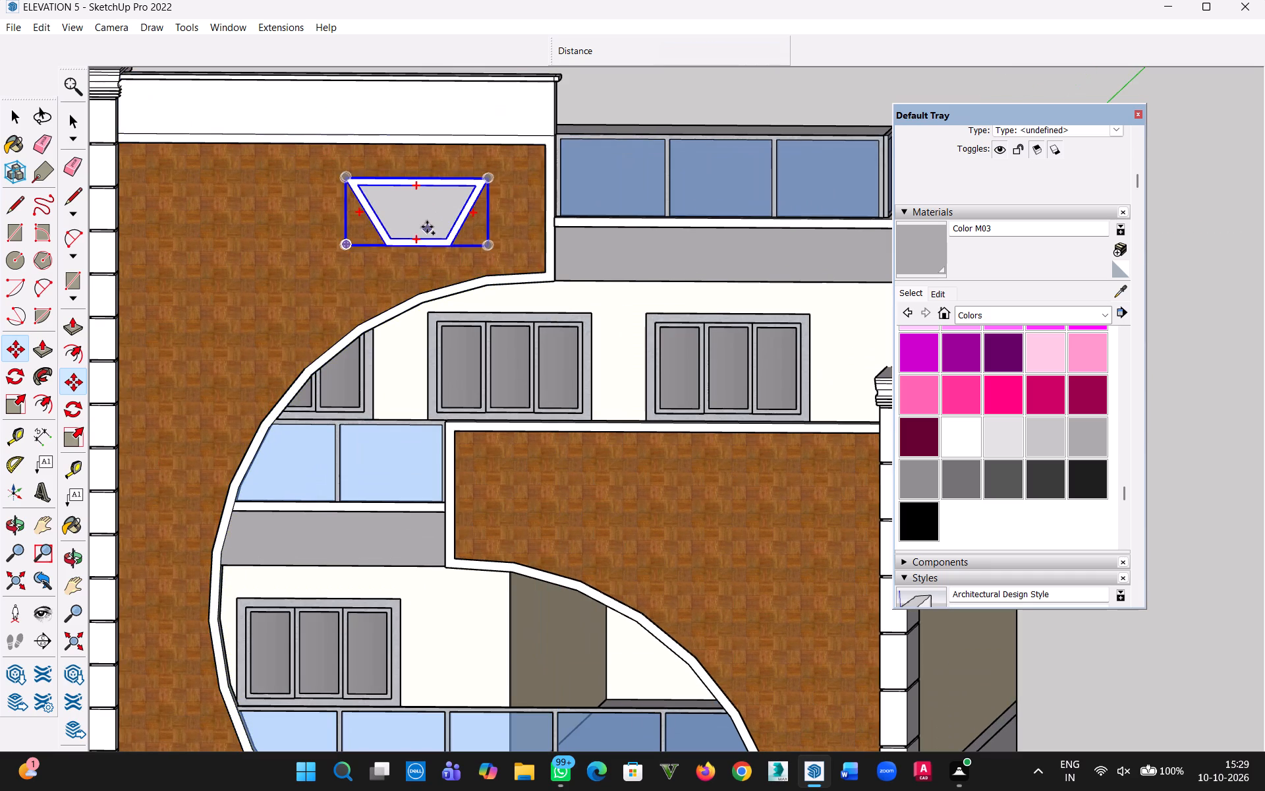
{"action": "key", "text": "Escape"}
Copy the trapezoid group from its upper back corner onto the lower parquet panel, about 11' 3 1/2" away.
{"action": "scroll", "coordinate": [477, 181], "scroll_direction": "up", "scroll_amount": 10}
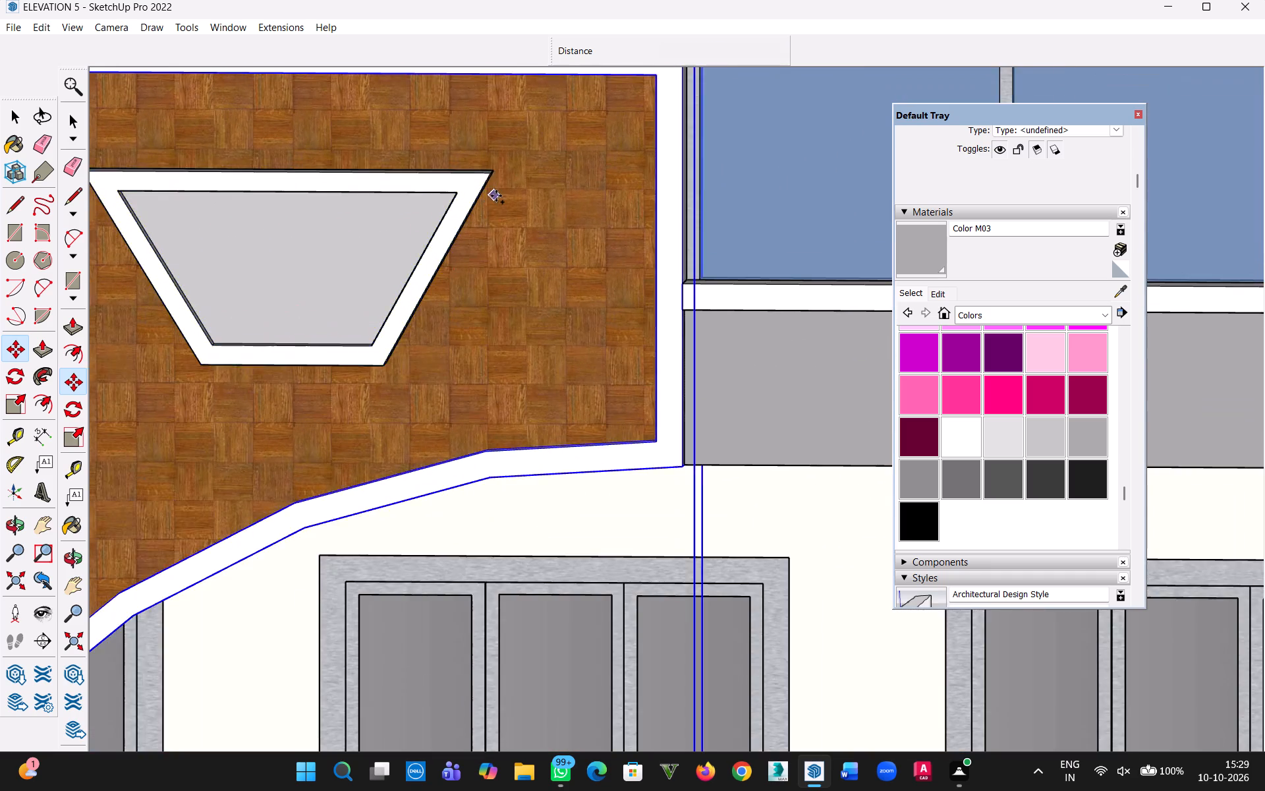
{"action": "scroll", "coordinate": [498, 196], "scroll_direction": "up", "scroll_amount": 1}
{"action": "middle_click_drag", "start_coordinate": [498, 196], "coordinate": [378, 349]}
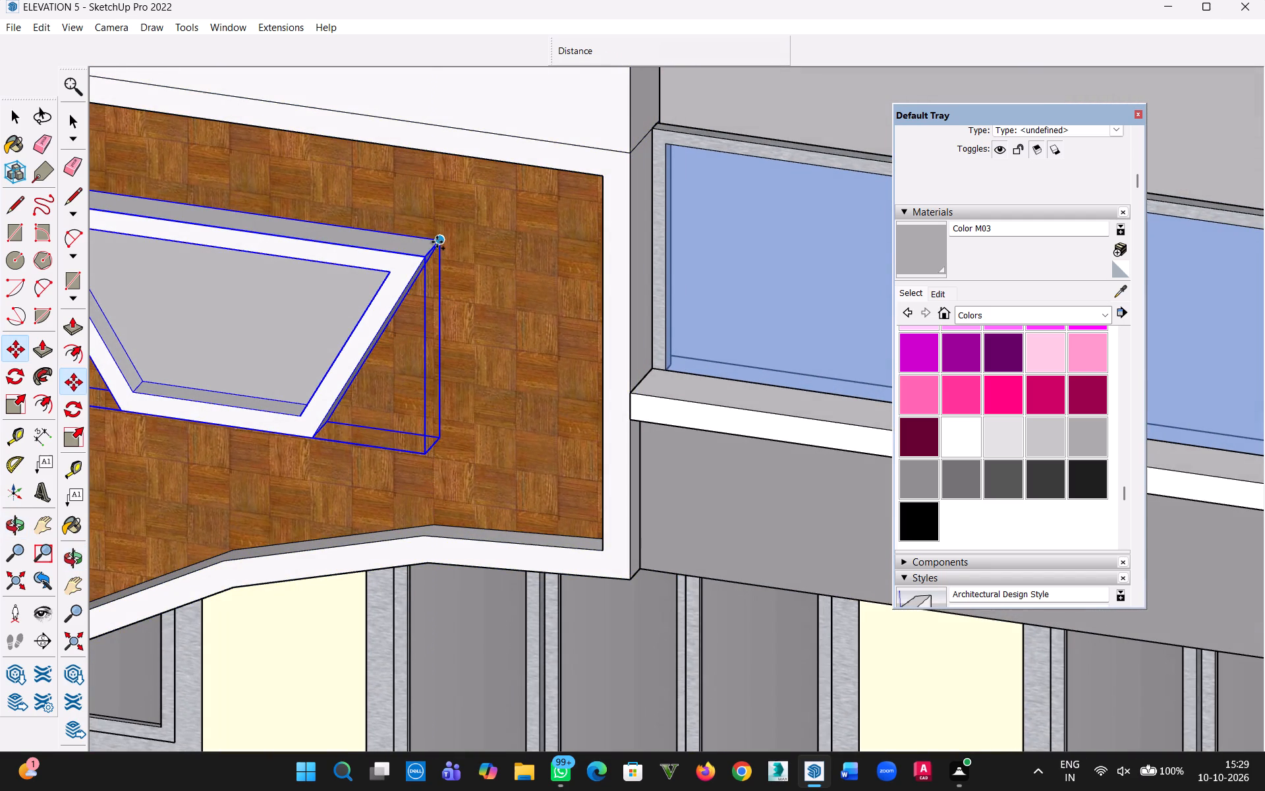
{"action": "left_click", "coordinate": [437, 242]}
{"action": "key", "text": "h"}
{"action": "left_click_drag", "start_coordinate": [783, 597], "coordinate": [781, 586]}
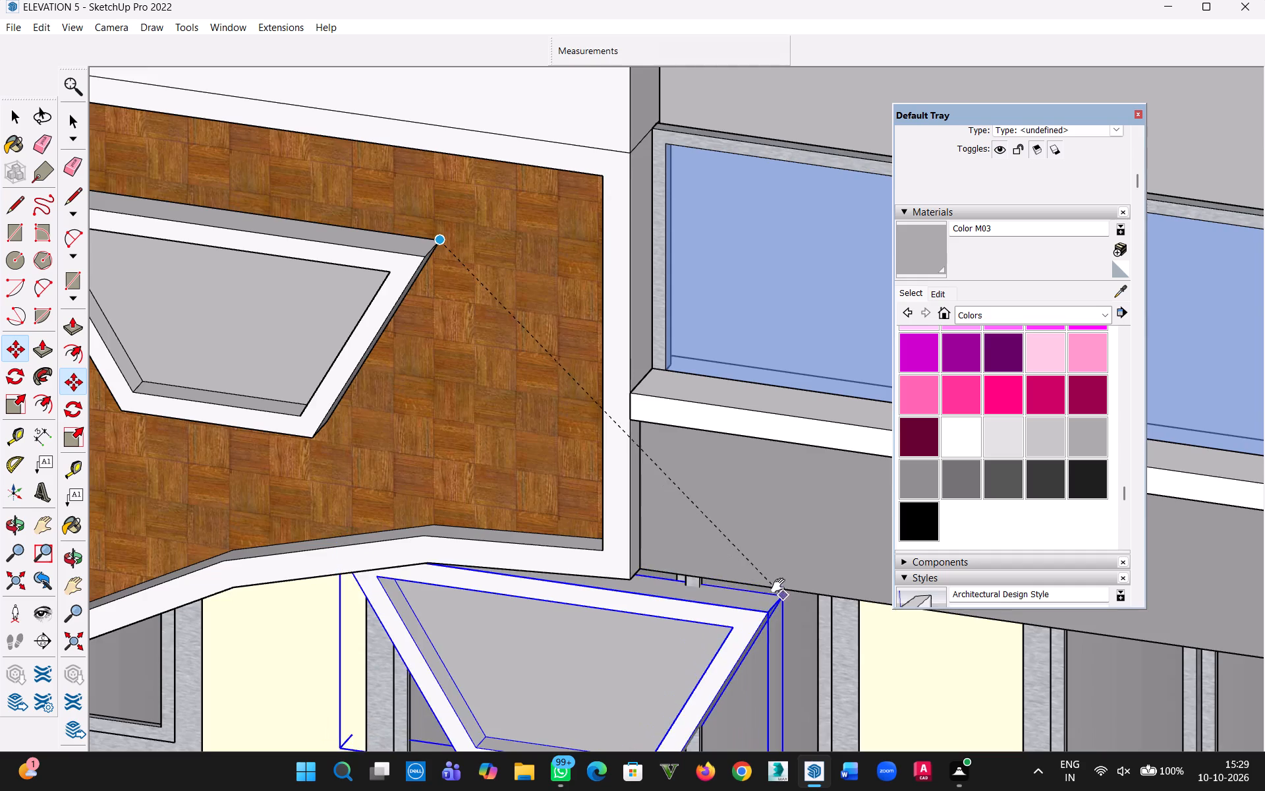
{"action": "left_click_drag", "start_coordinate": [781, 586], "coordinate": [646, 134]}
{"action": "scroll", "coordinate": [682, 444], "scroll_direction": "down", "scroll_amount": 7}
{"action": "key", "text": "Escape"}
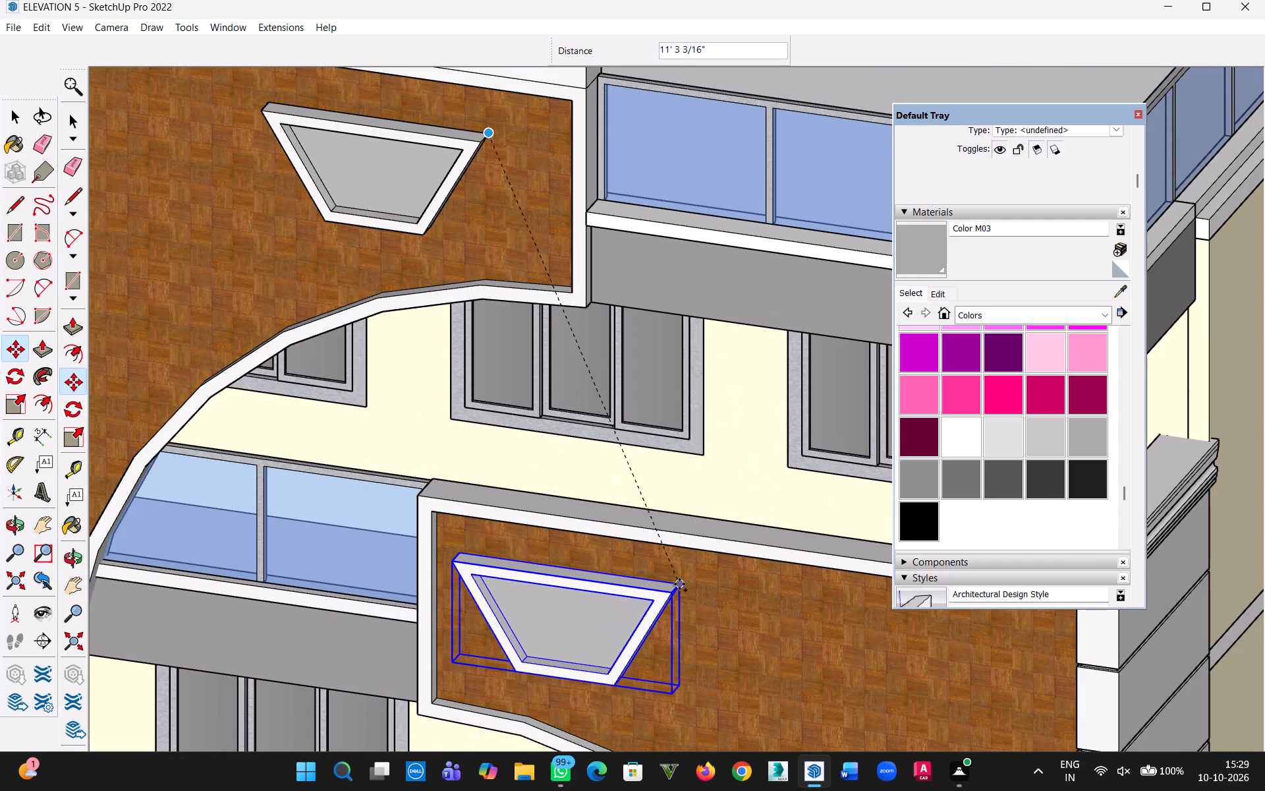
{"action": "middle_click_drag", "start_coordinate": [677, 586], "coordinate": [803, 313]}
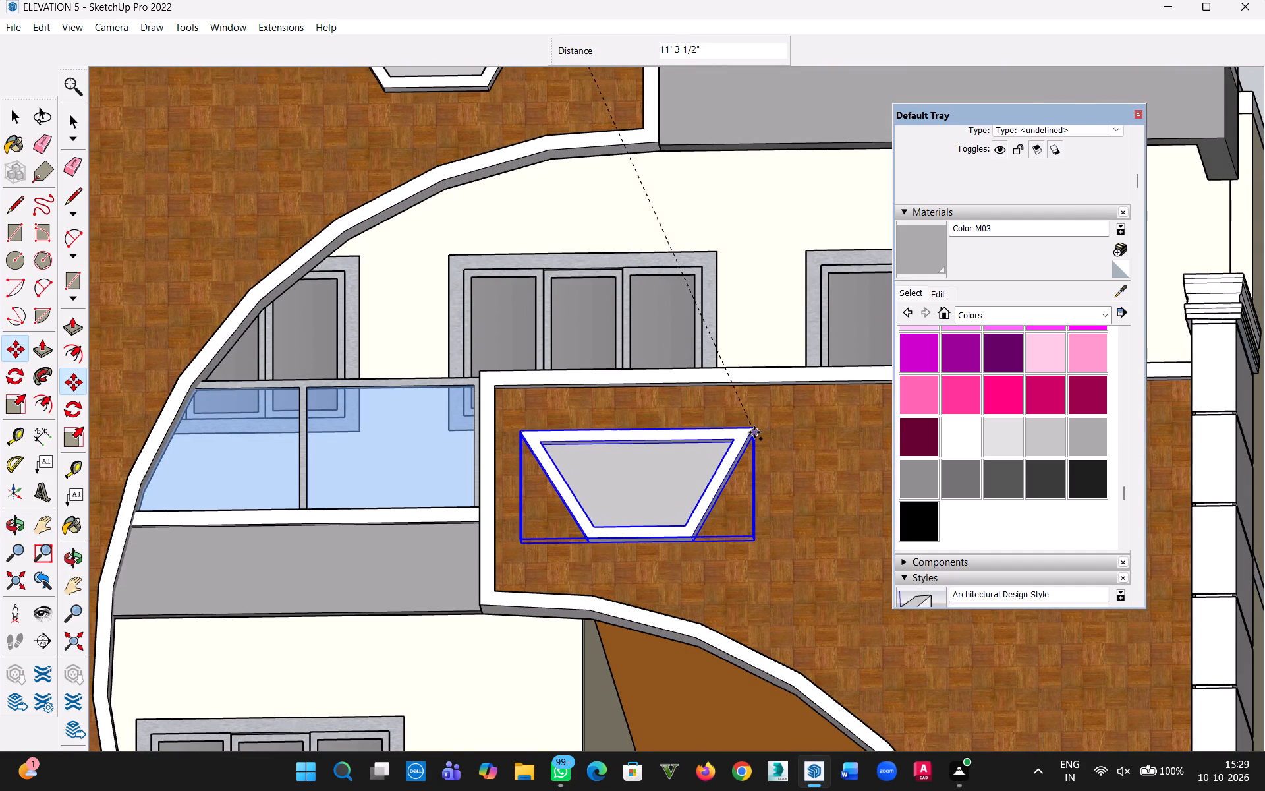
{"action": "left_click", "coordinate": [754, 432]}
{"action": "scroll", "coordinate": [615, 498], "scroll_direction": "down", "scroll_amount": 13}
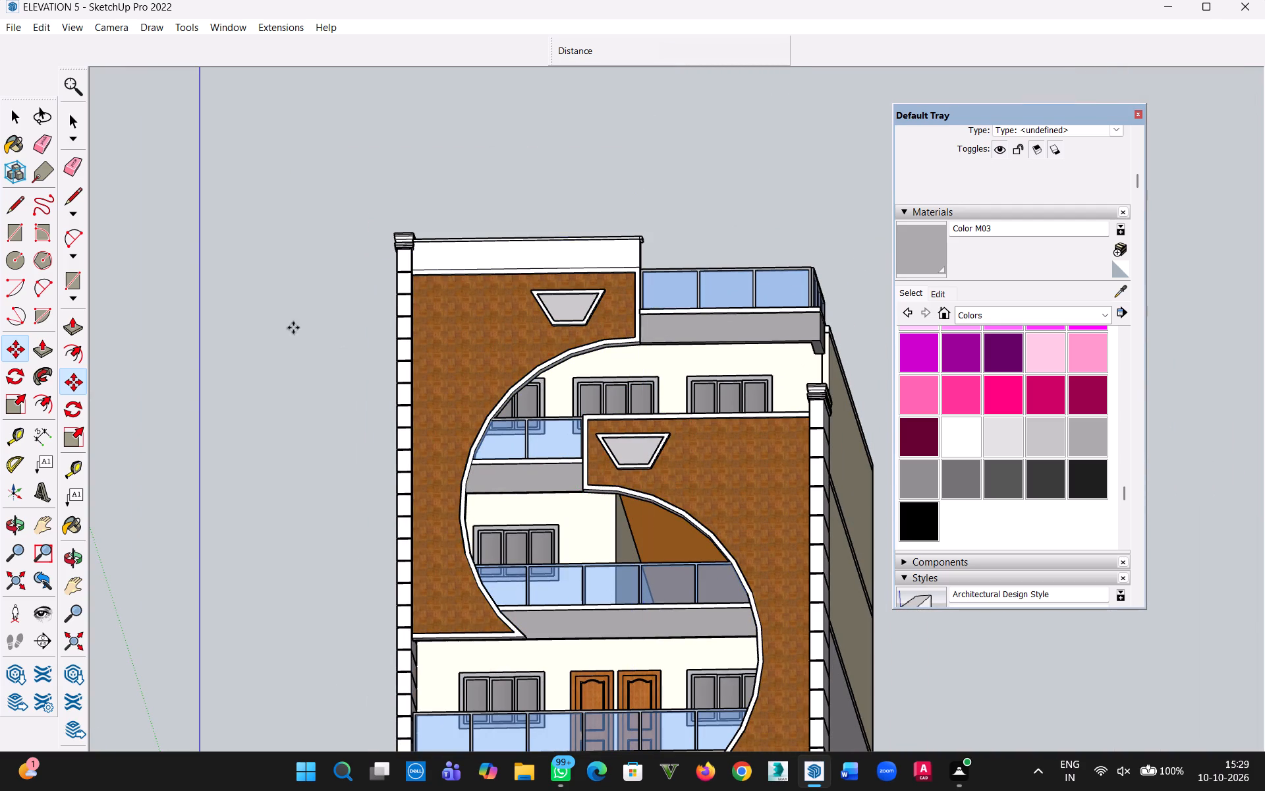
{"action": "left_click", "coordinate": [14, 117]}
{"action": "left_click", "coordinate": [190, 197]}
Move the upper trapezoid about 7' 6 13/16" along the red axis toward the left pillar of the facade.
{"action": "scroll", "coordinate": [363, 282], "scroll_direction": "down", "scroll_amount": 4}
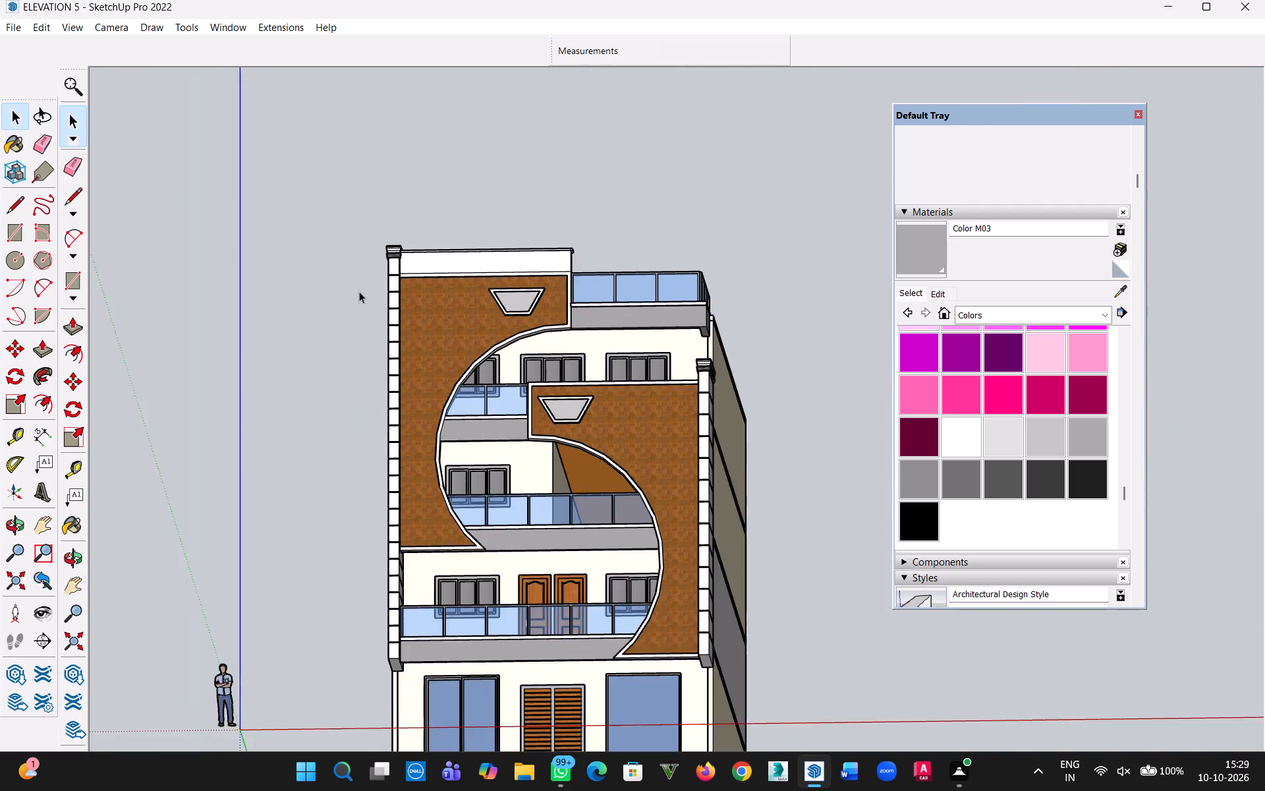
{"action": "scroll", "coordinate": [359, 291], "scroll_direction": "down", "scroll_amount": 4}
{"action": "middle_click_drag", "start_coordinate": [375, 266], "coordinate": [425, 492]}
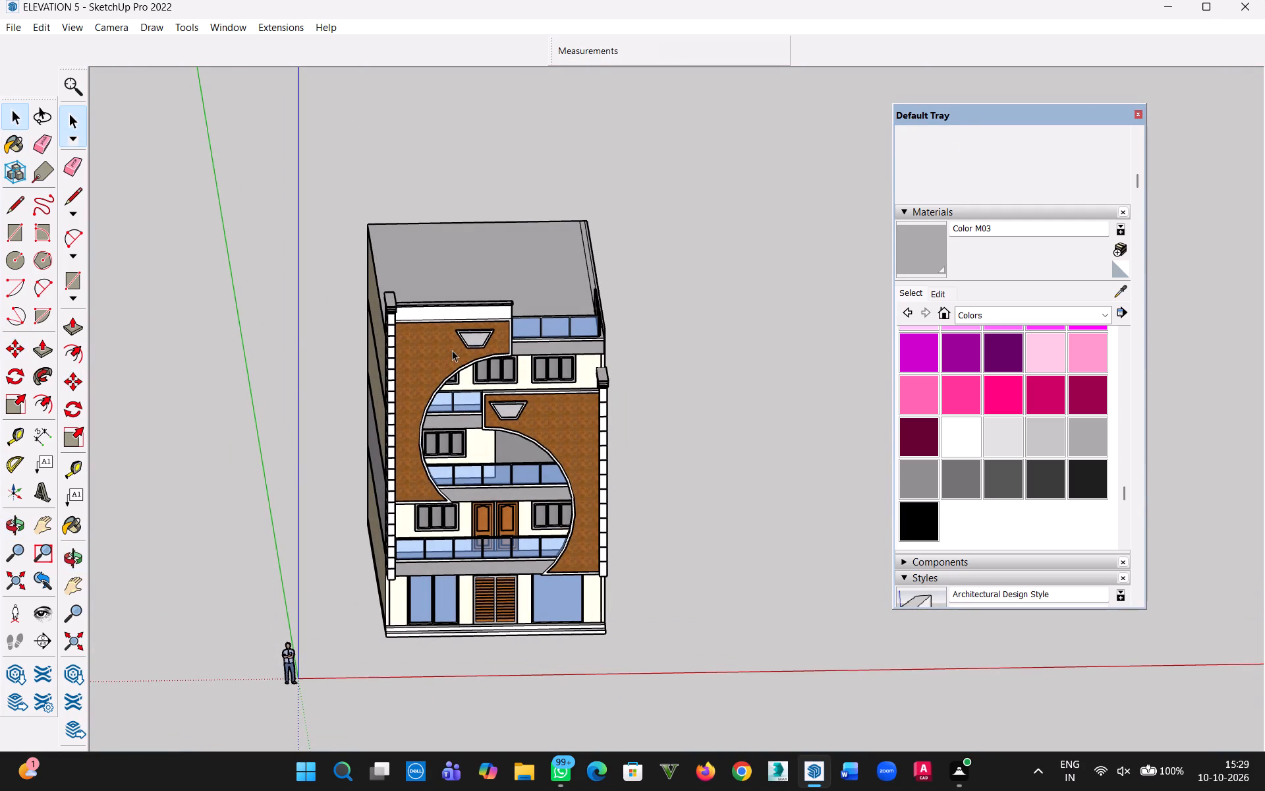
{"action": "scroll", "coordinate": [457, 341], "scroll_direction": "up", "scroll_amount": 7}
{"action": "left_click", "coordinate": [482, 337]}
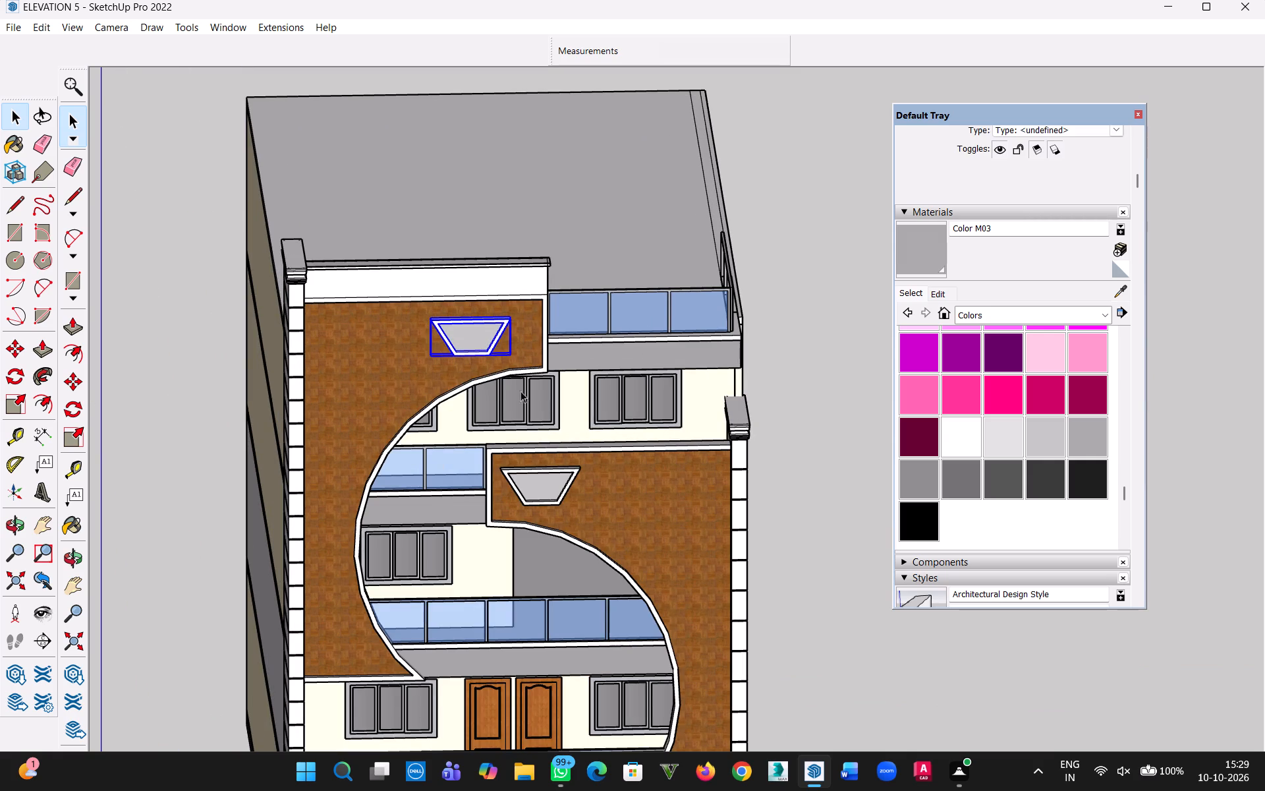
{"action": "key", "text": "m"}
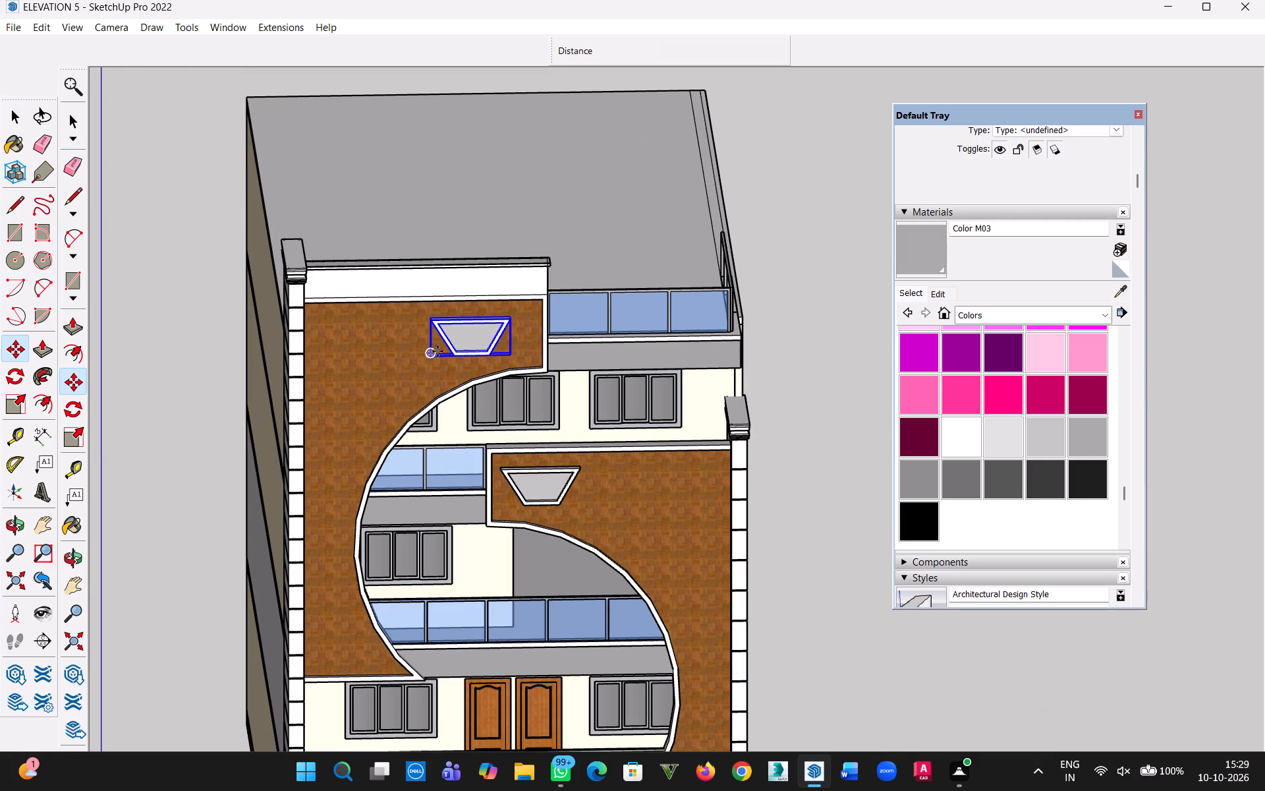
{"action": "left_click", "coordinate": [434, 357]}
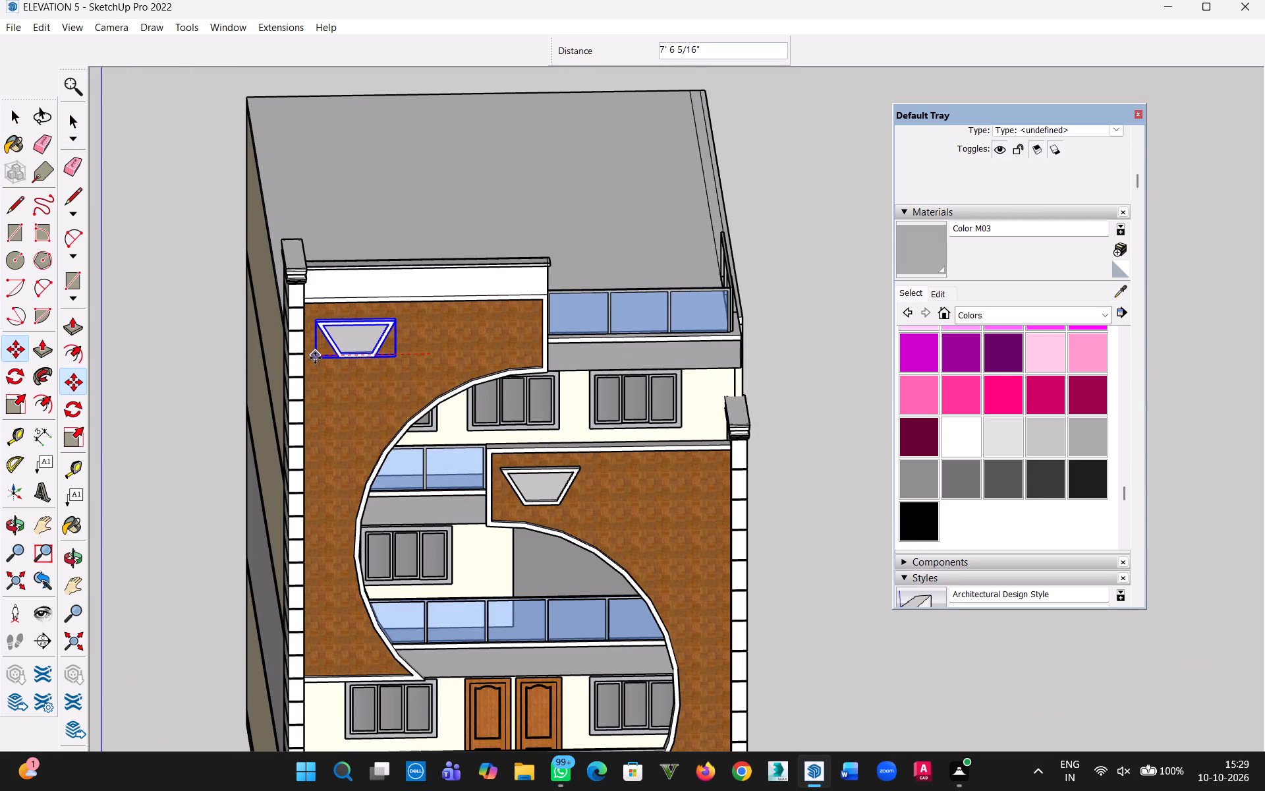
{"action": "left_click", "coordinate": [315, 358]}
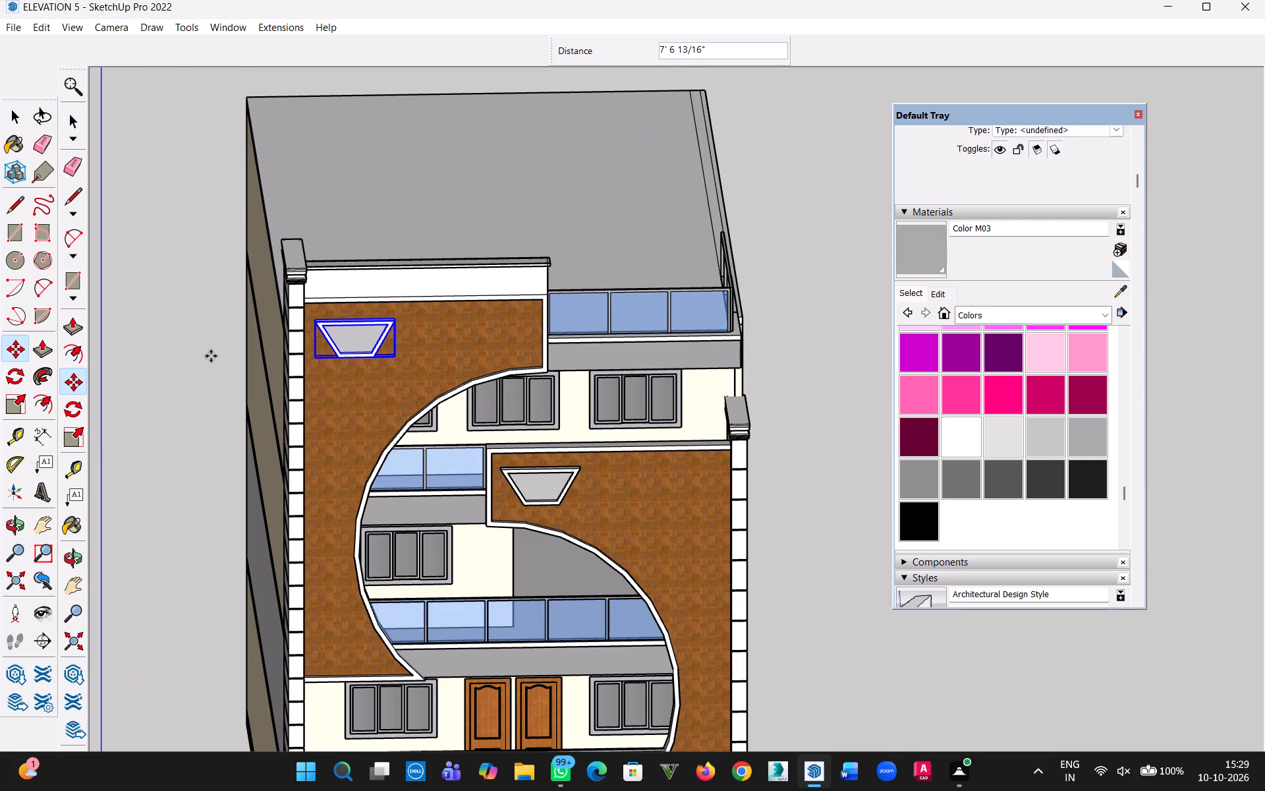
{"action": "left_click", "coordinate": [167, 301]}
{"action": "key", "text": "Escape"}
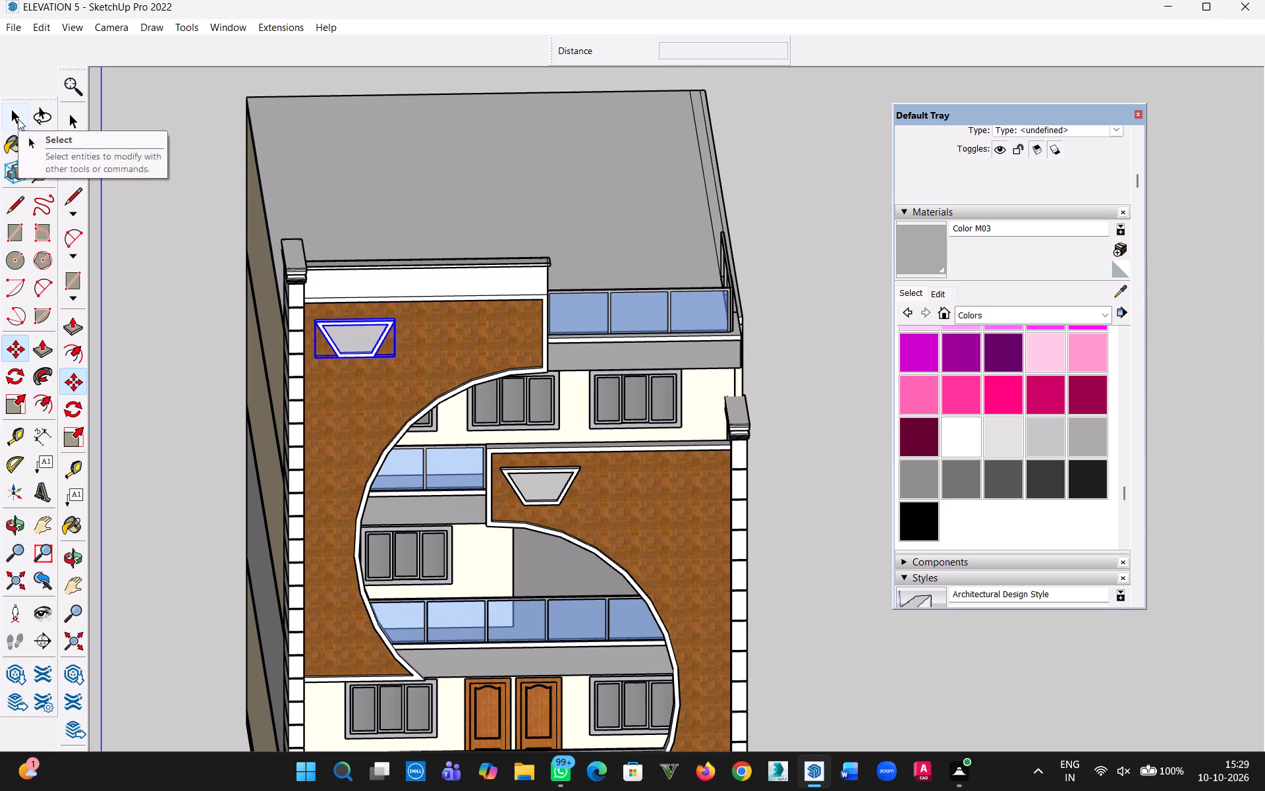
{"action": "left_click", "coordinate": [18, 119]}
Move the lower panel's trapezoid about 9' 2" along the red axis toward the facade's right pillar.
{"action": "left_click", "coordinate": [557, 490]}
{"action": "scroll", "coordinate": [567, 508], "scroll_direction": "up", "scroll_amount": 4}
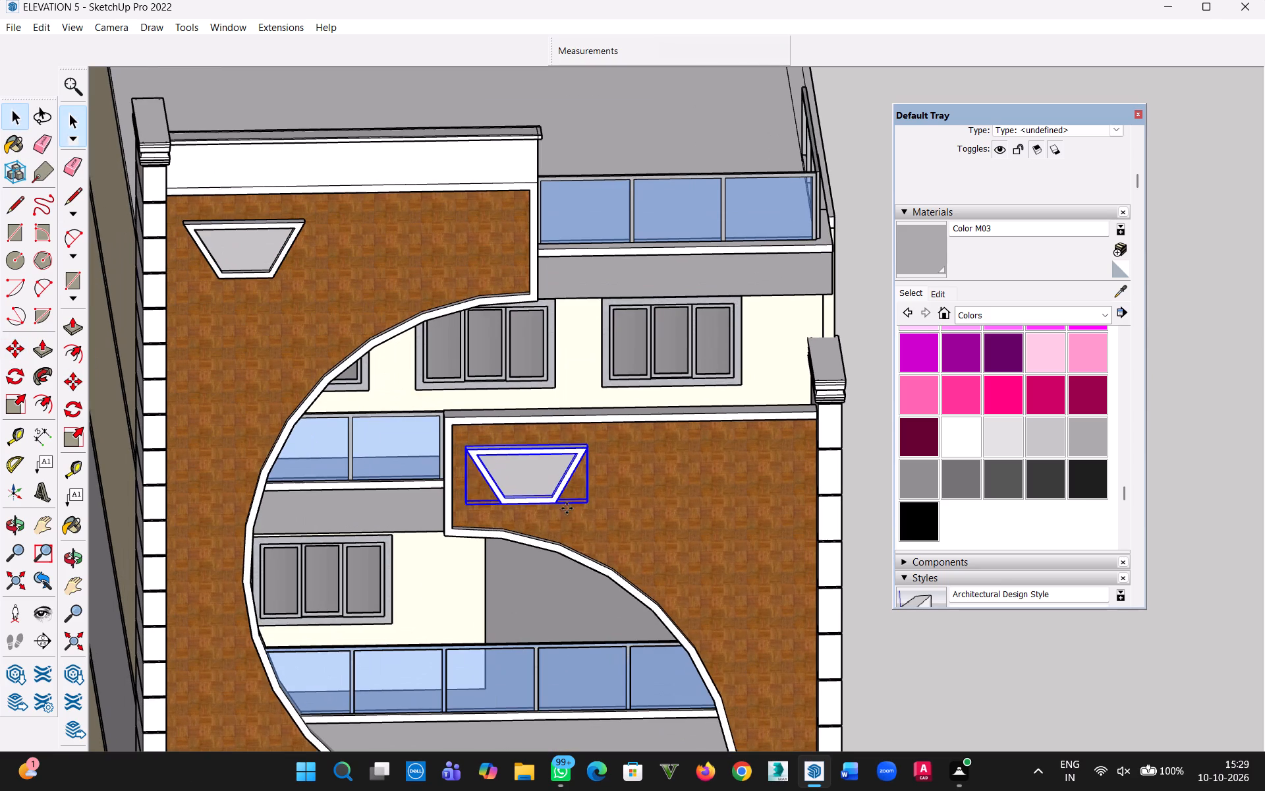
{"action": "key", "text": "m"}
{"action": "left_click", "coordinate": [591, 502]}
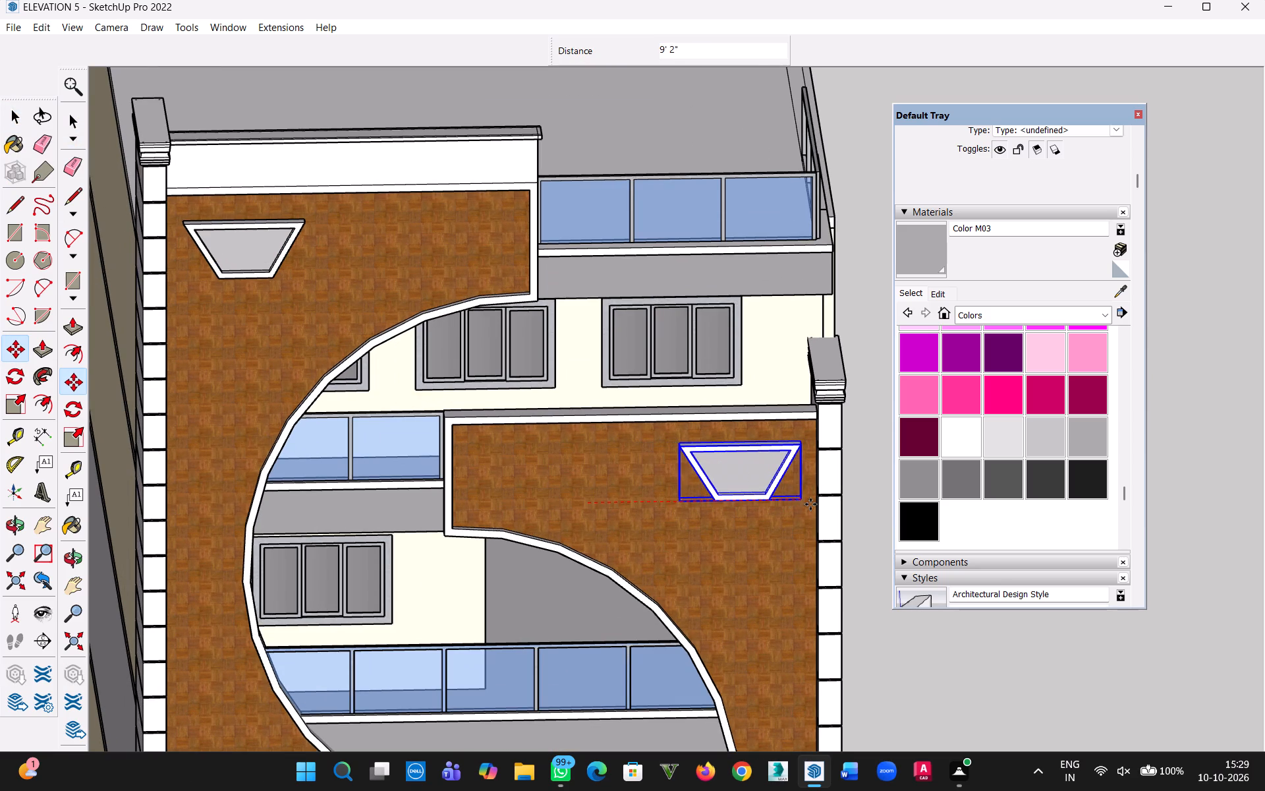
{"action": "left_click", "coordinate": [810, 504]}
{"action": "left_click", "coordinate": [16, 121]}
{"action": "scroll", "coordinate": [308, 339], "scroll_direction": "down", "scroll_amount": 4}
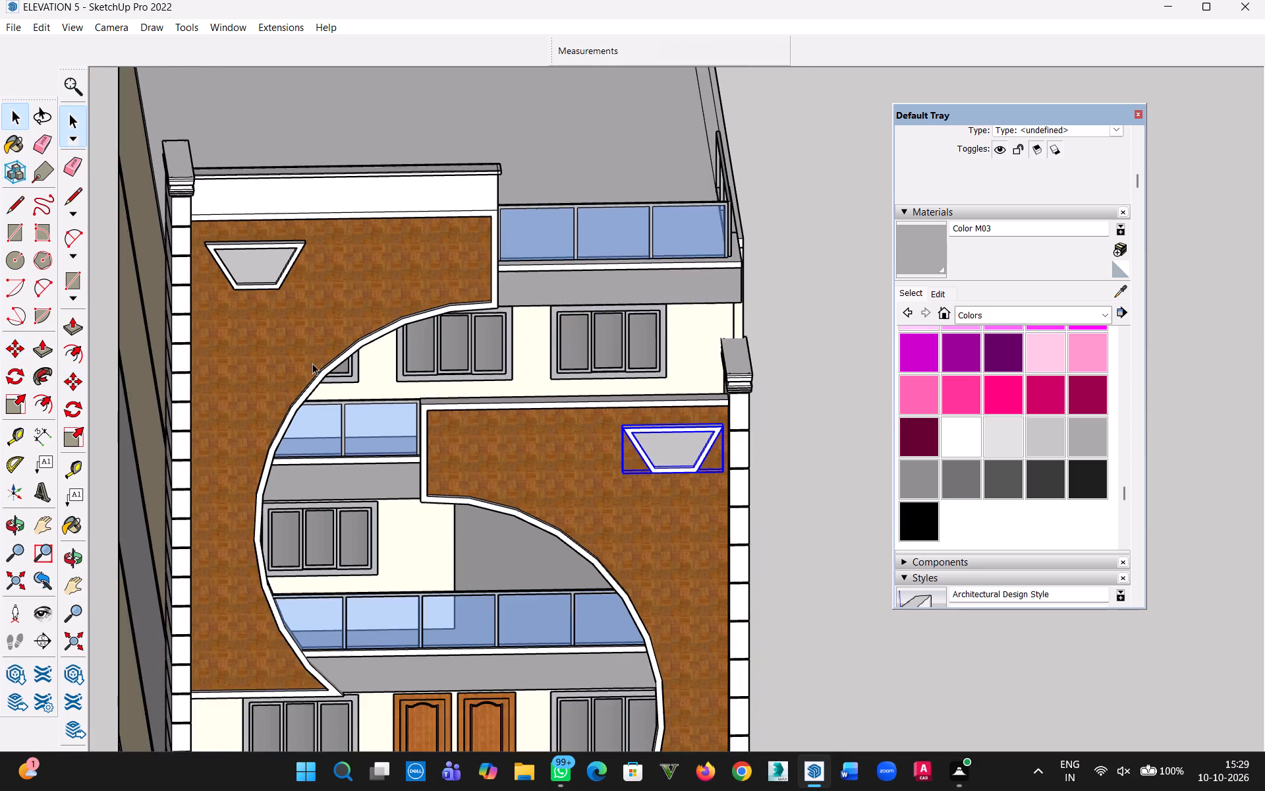
{"action": "scroll", "coordinate": [312, 363], "scroll_direction": "down", "scroll_amount": 6}
{"action": "left_click", "coordinate": [668, 310]}
{"action": "middle_click_drag", "start_coordinate": [597, 459], "coordinate": [592, 225]}
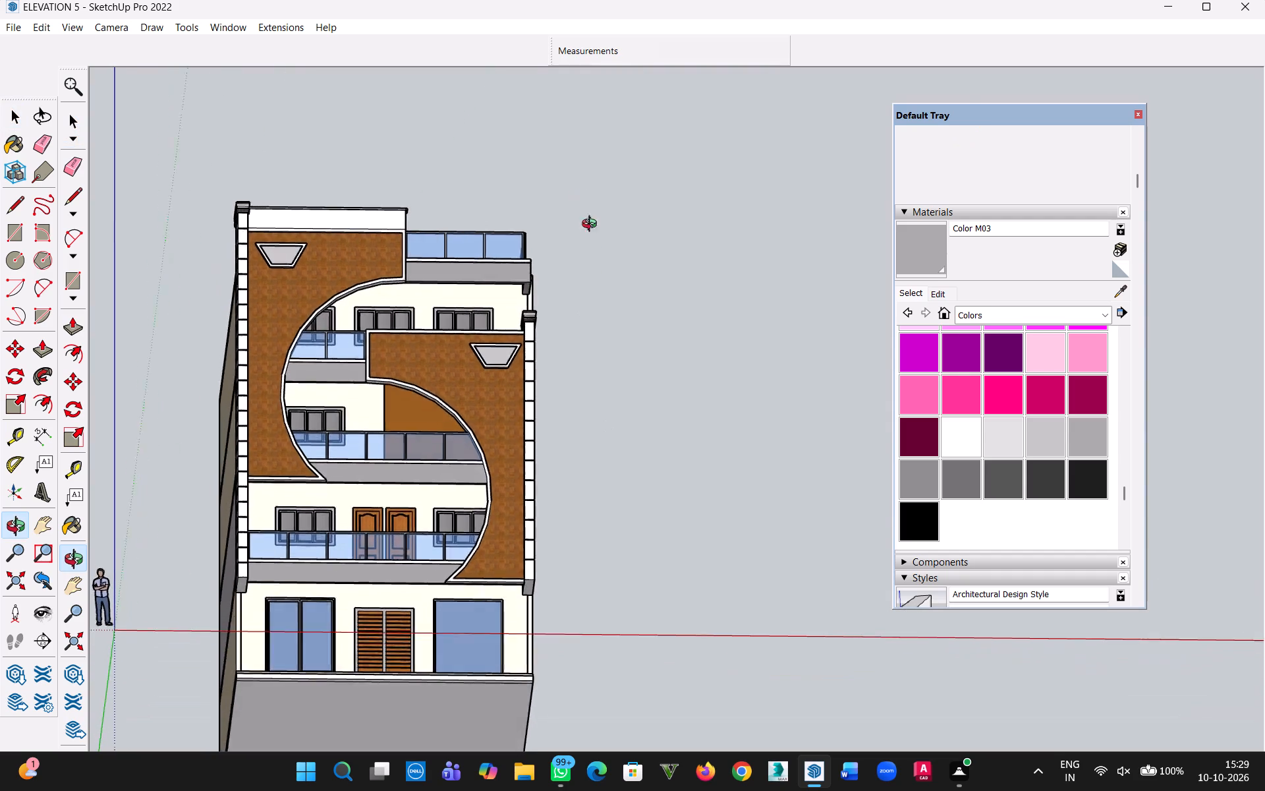
Inspect the decorated facade, frame the whole front elevation for output, and save the model.
{"action": "middle_click_drag", "start_coordinate": [592, 225], "coordinate": [599, 354]}
{"action": "scroll", "coordinate": [526, 510], "scroll_direction": "up", "scroll_amount": 3}
{"action": "middle_click_drag", "start_coordinate": [520, 539], "coordinate": [519, 537]}
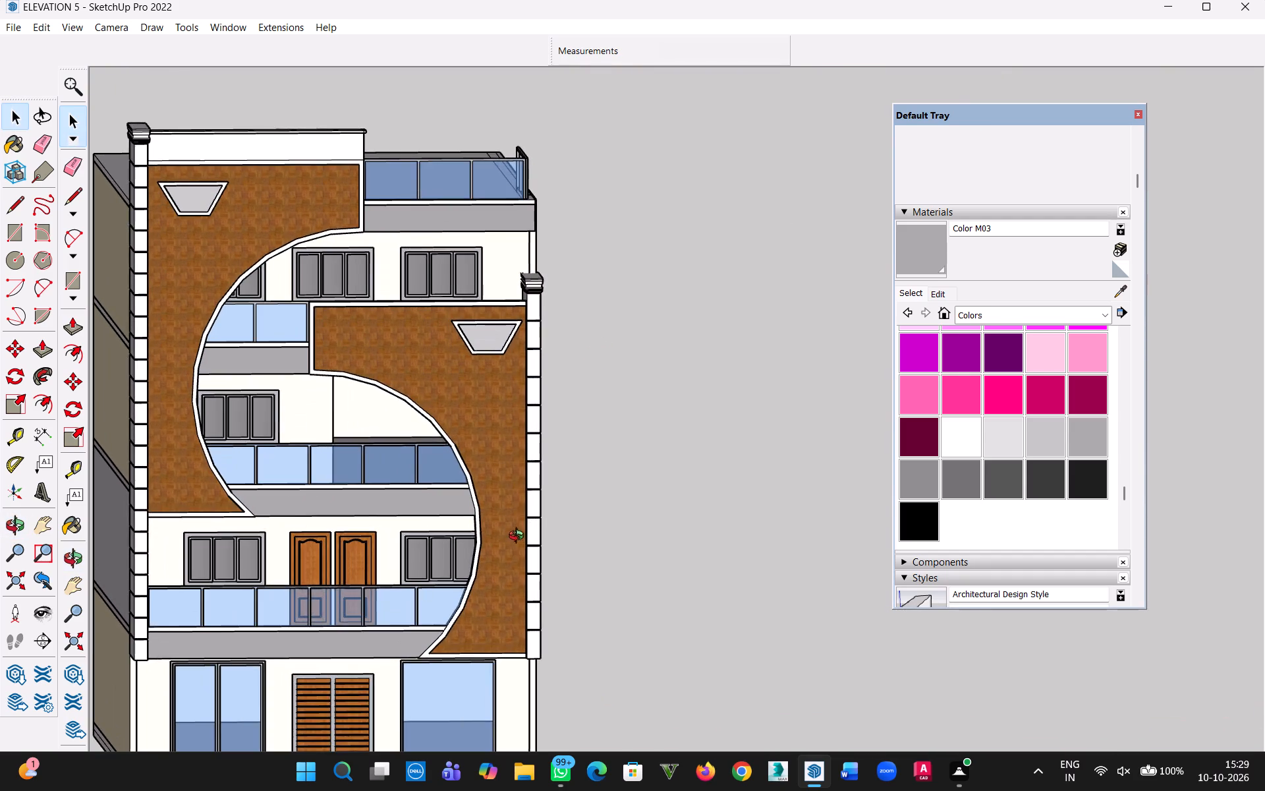
{"action": "middle_click_drag", "start_coordinate": [519, 537], "coordinate": [519, 502]}
{"action": "key", "text": "h"}
{"action": "left_click_drag", "start_coordinate": [495, 540], "coordinate": [550, 419]}
{"action": "middle_click_drag", "start_coordinate": [550, 432], "coordinate": [476, 500]}
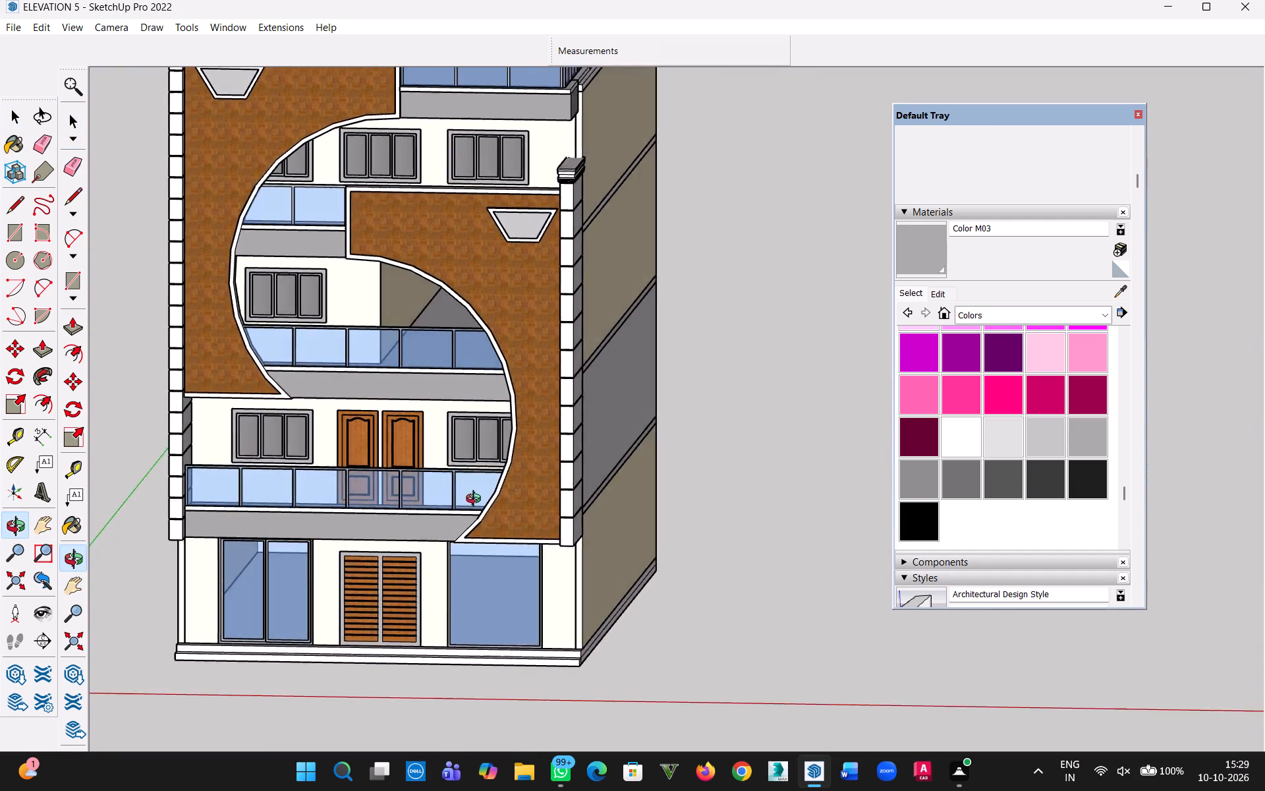
{"action": "middle_click_drag", "start_coordinate": [476, 500], "coordinate": [572, 466]}
{"action": "left_click_drag", "start_coordinate": [463, 446], "coordinate": [454, 530]}
{"action": "middle_click_drag", "start_coordinate": [452, 529], "coordinate": [420, 518]}
{"action": "key", "text": "ctrl+s"}
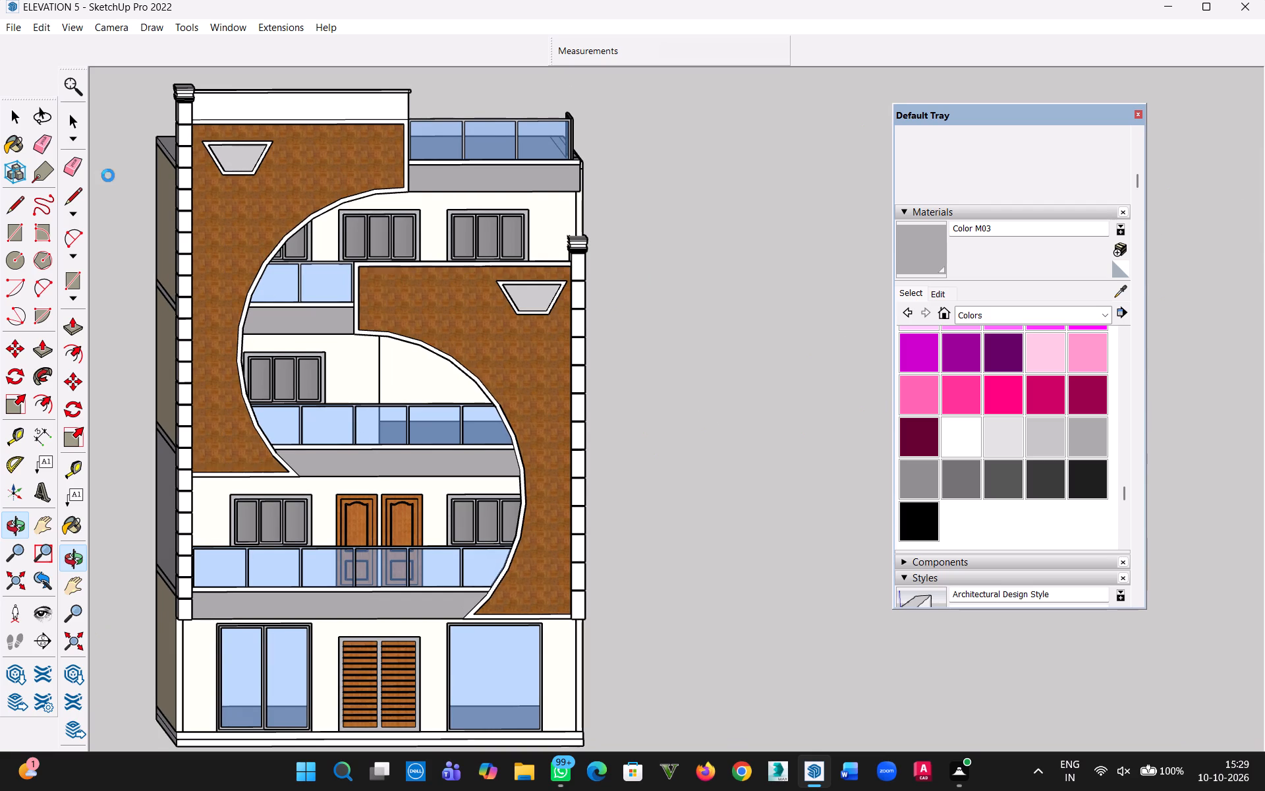
Export the framed view as a 2D graphic PDF named ELEVATION 5 into the WORK26 folder on the Desktop.
{"action": "left_click", "coordinate": [5, 26]}
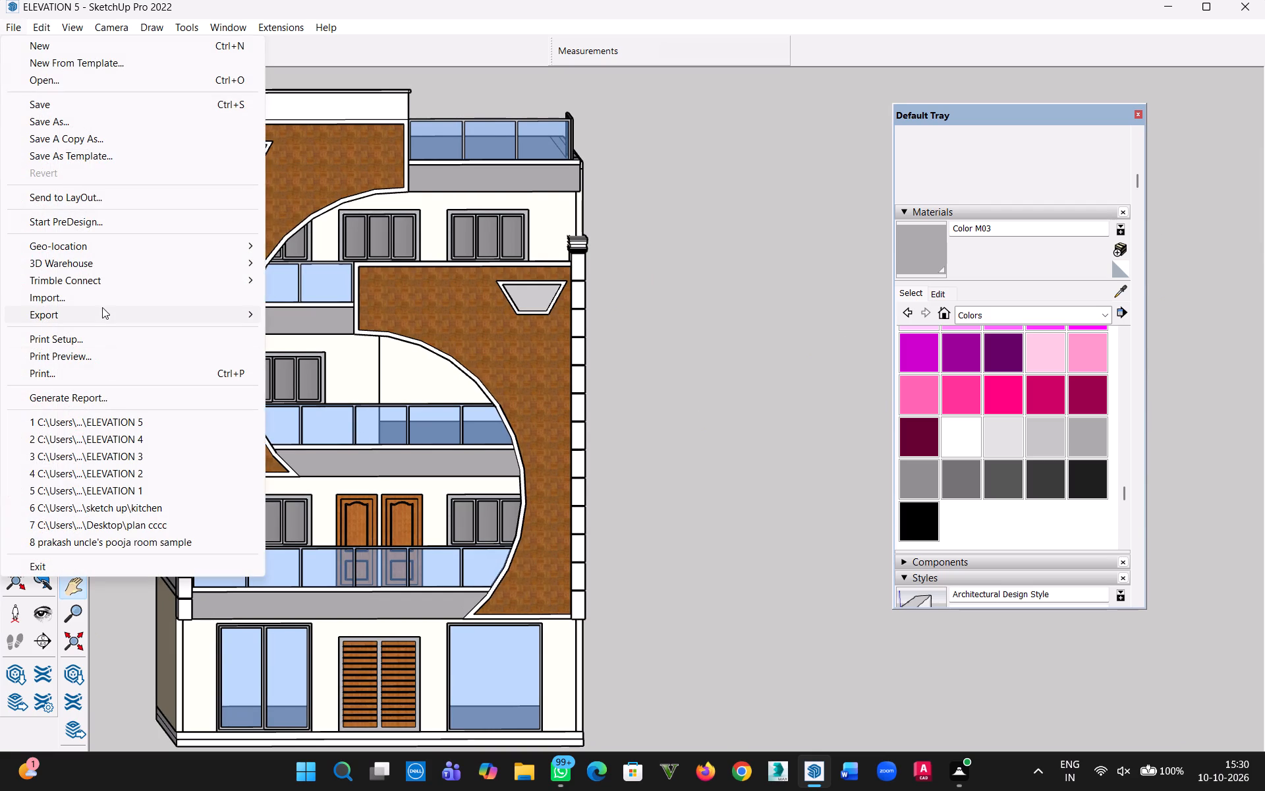
{"action": "left_click", "coordinate": [298, 328]}
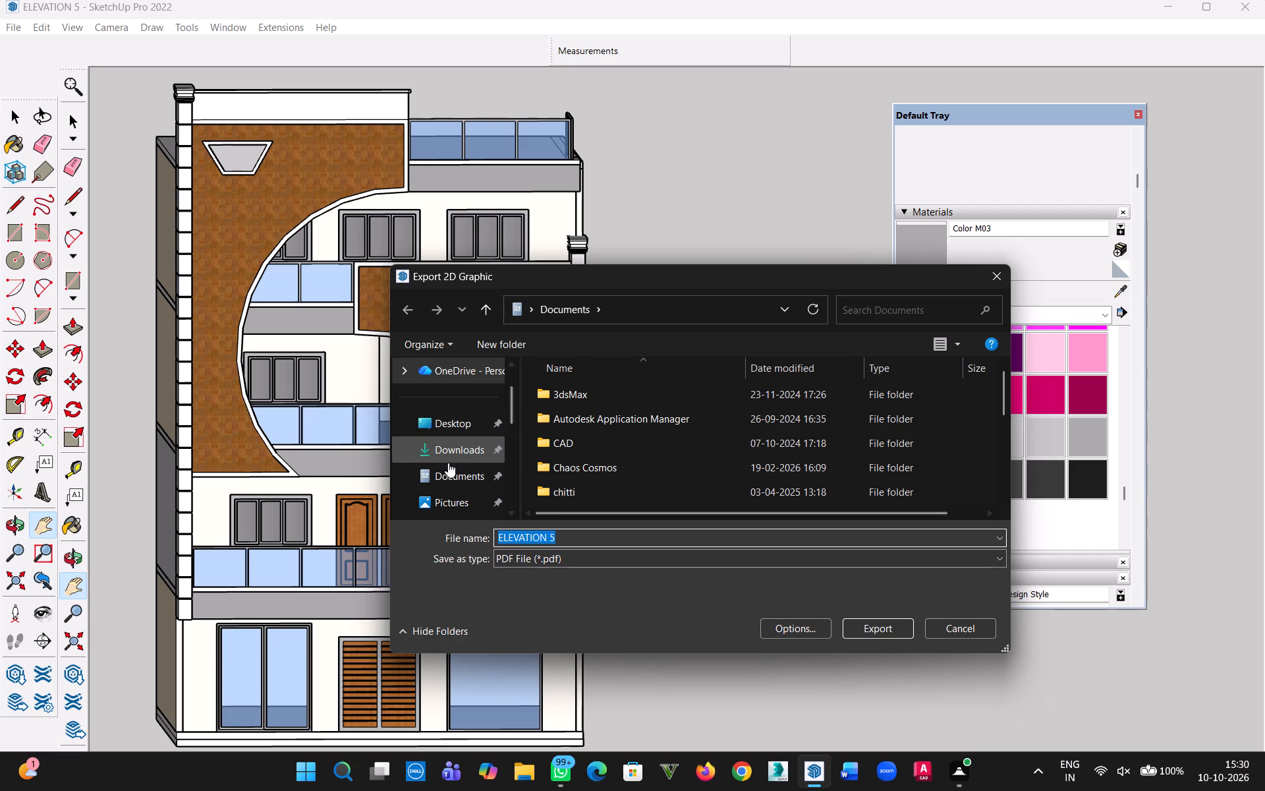
{"action": "left_click", "coordinate": [464, 429]}
{"action": "scroll", "coordinate": [593, 464], "scroll_direction": "down", "scroll_amount": 2}
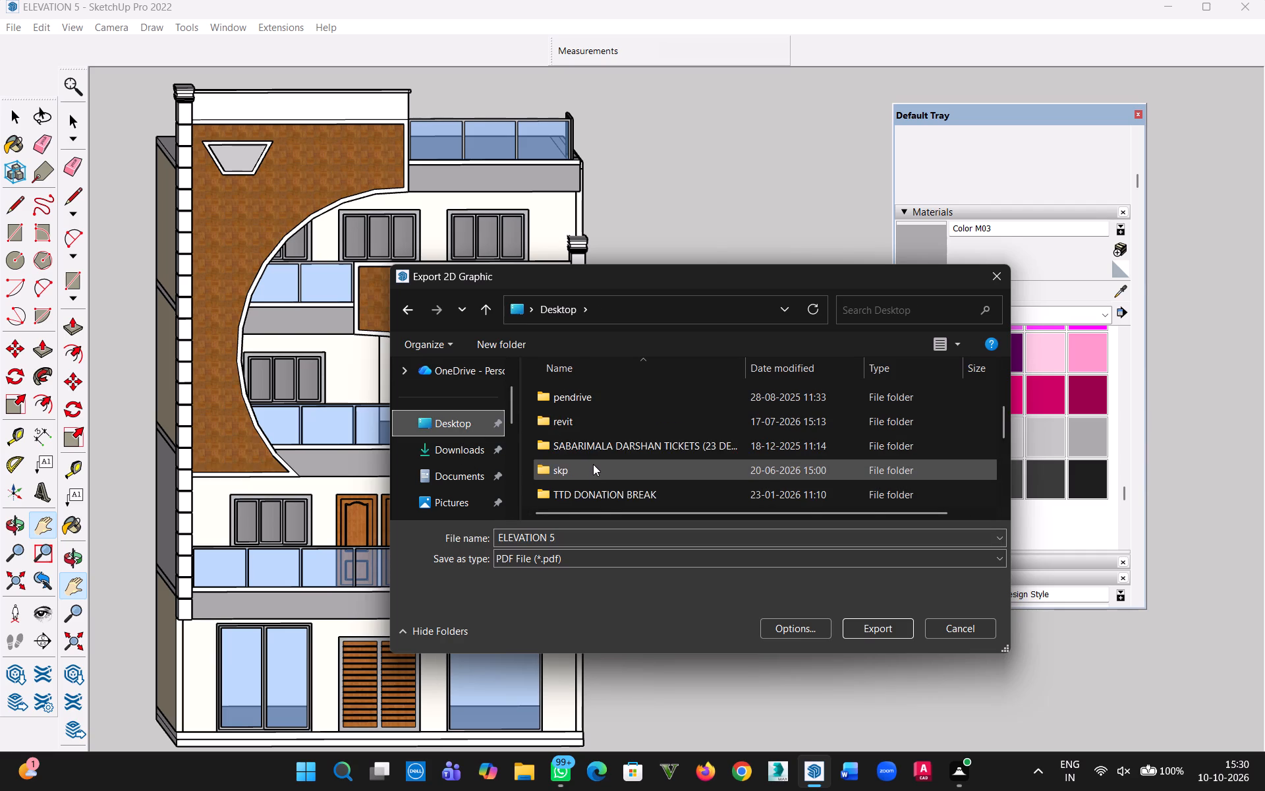
{"action": "scroll", "coordinate": [593, 464], "scroll_direction": "down", "scroll_amount": 1}
{"action": "double_click", "coordinate": [591, 447]}
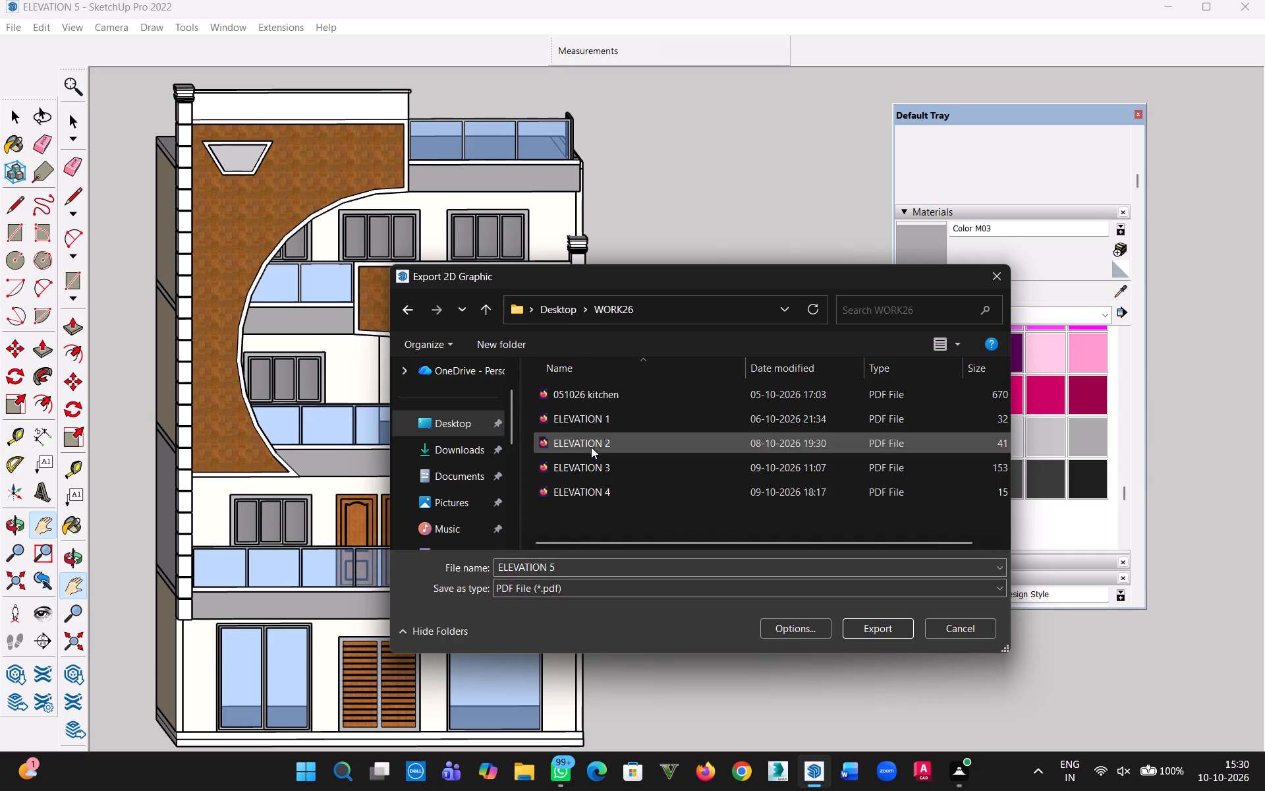
{"action": "left_click", "coordinate": [874, 628]}
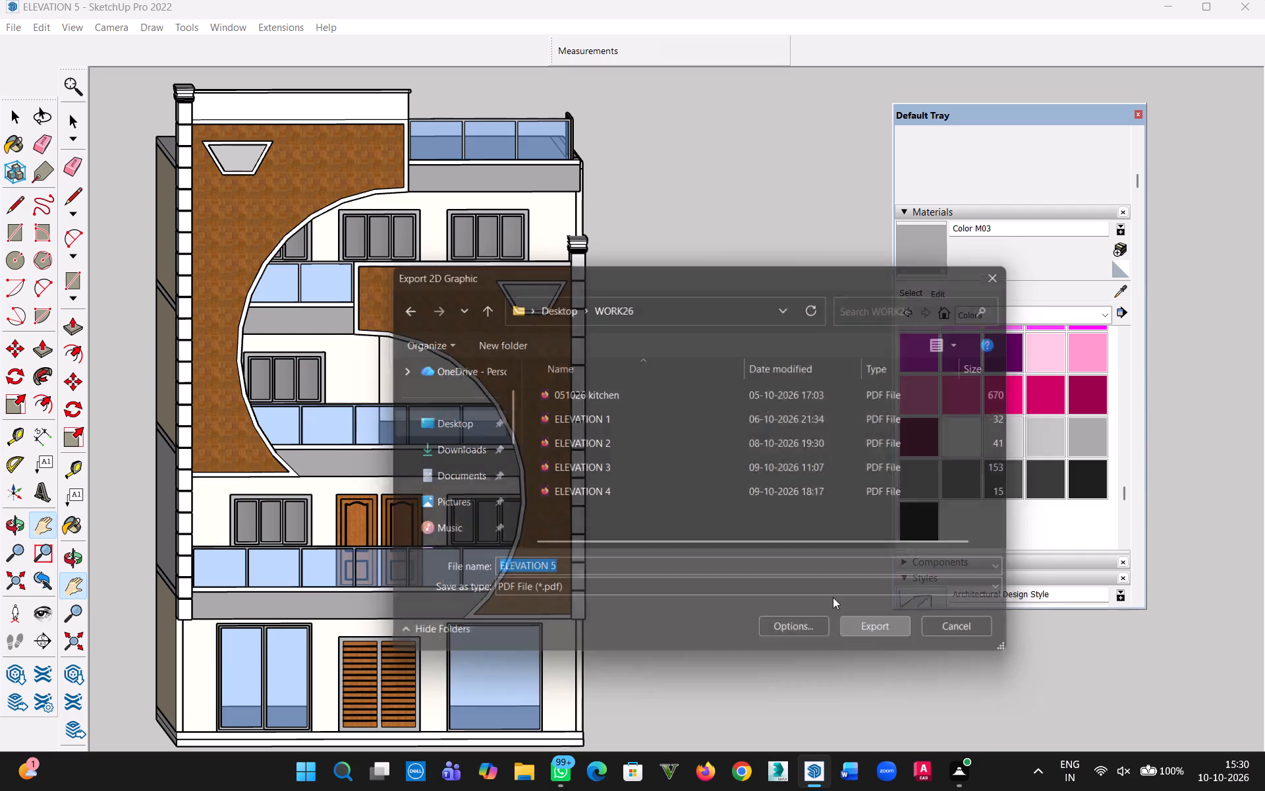